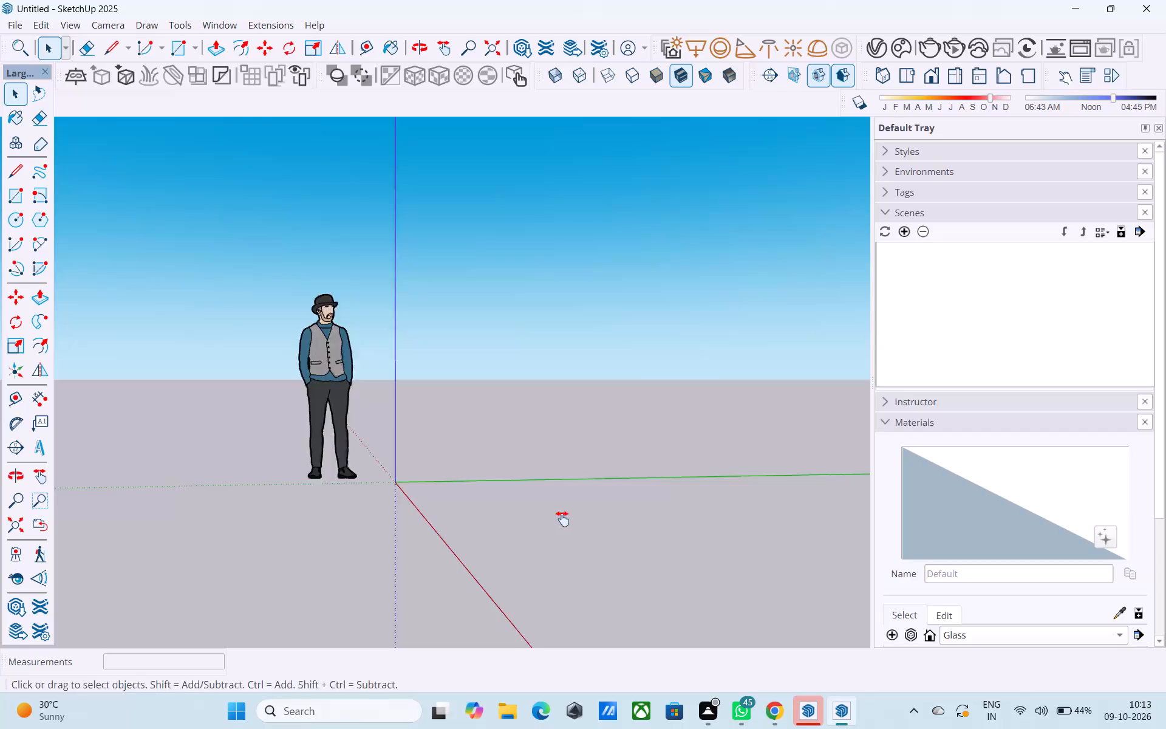
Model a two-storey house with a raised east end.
Draw a 60' by 40' rectangle on the ground between the red and green axes, with the 60' side along red.
scroll(497, 441, "down", 2)
middle_click_drag(503, 475, 365, 595)
middle_click_drag(559, 501, 763, 477)
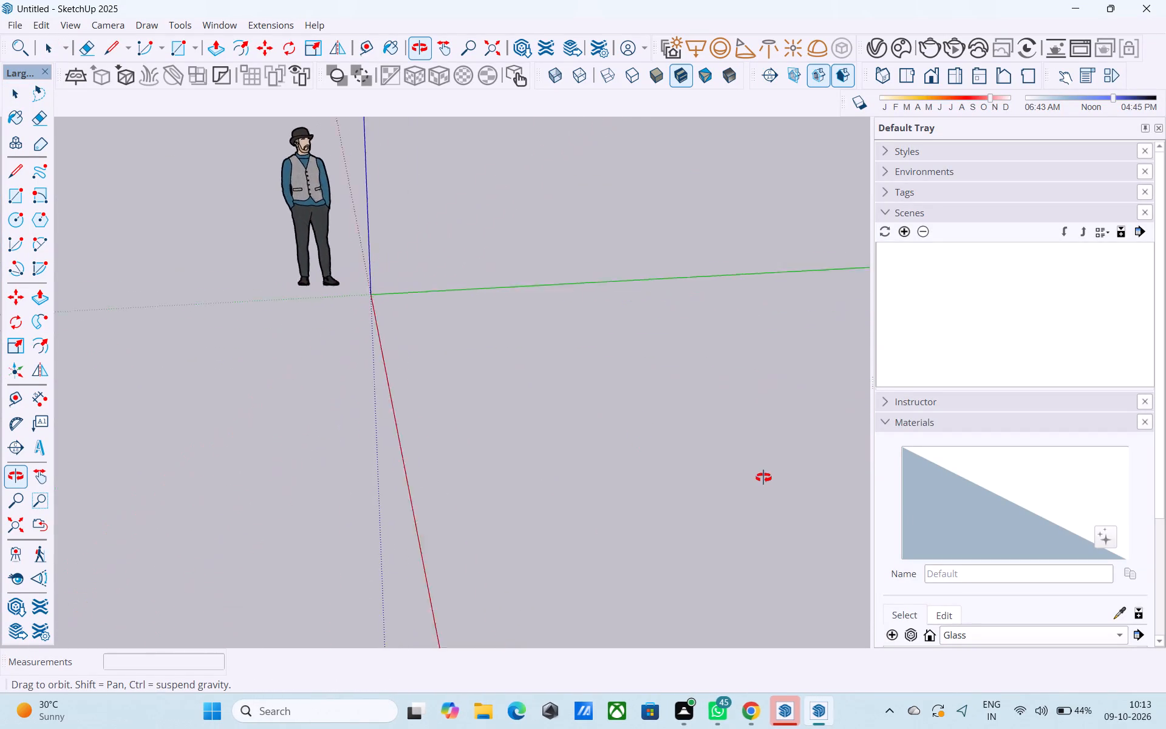
middle_click_drag(763, 477, 643, 496)
scroll(630, 474, "down", 4)
middle_click_drag(711, 554, 635, 469, "shift")
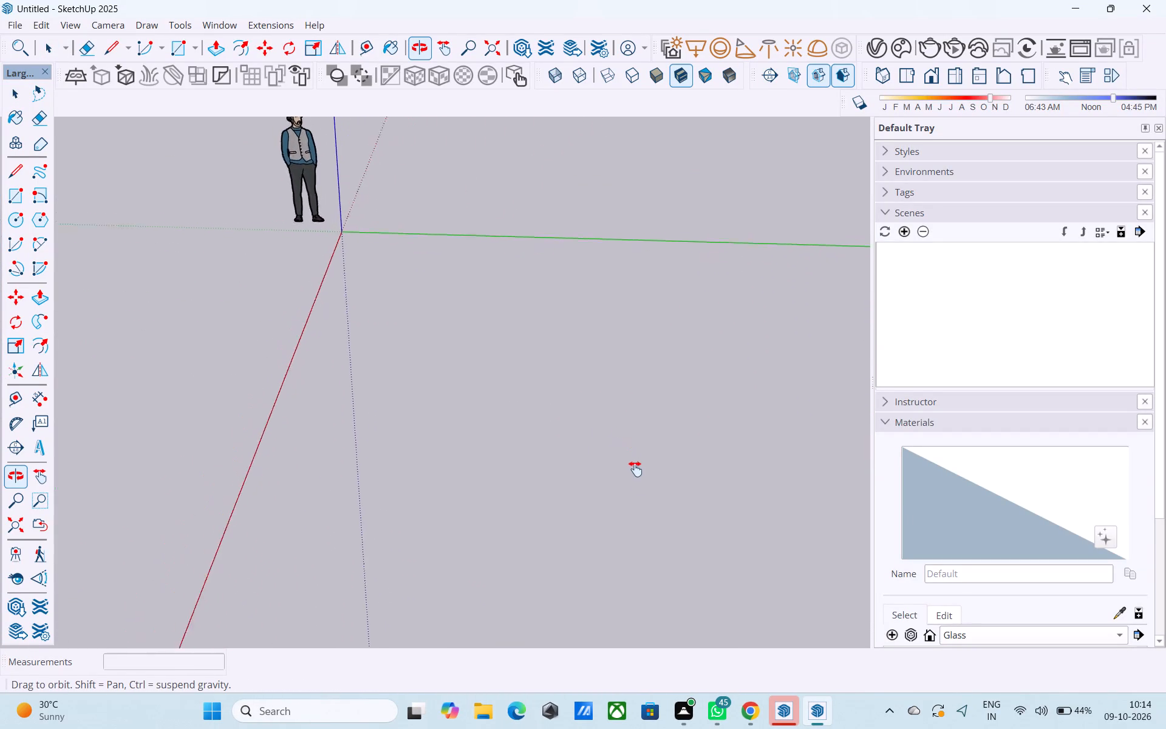
middle_click_drag(635, 469, 639, 489, "shift")
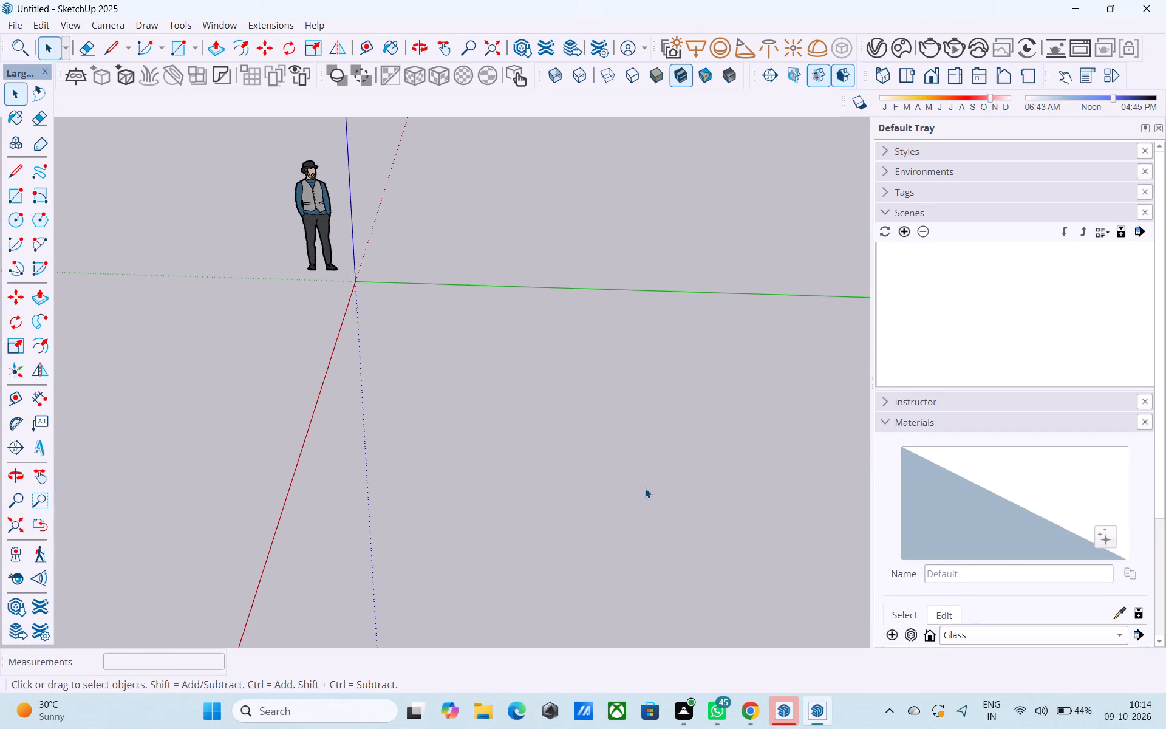
scroll(605, 484, "down", 2)
scroll(487, 457, "down", 2)
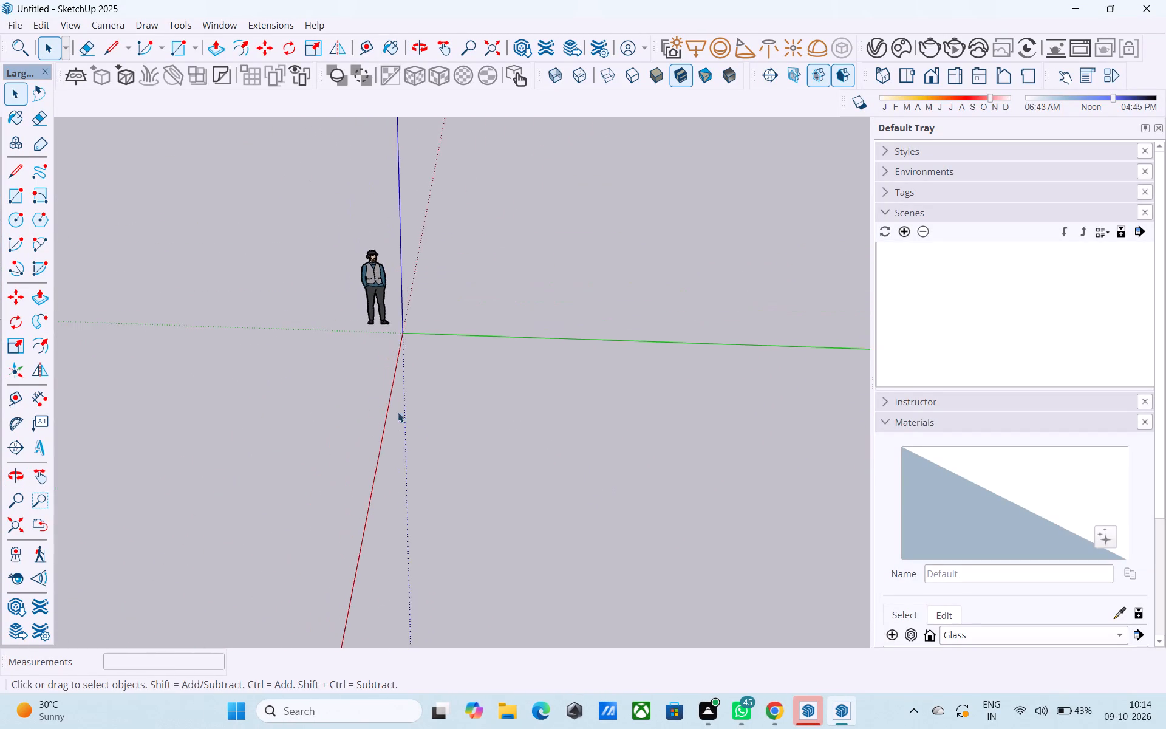
scroll(398, 412, "down", 4)
middle_click_drag(581, 553, 564, 406)
middle_click_drag(609, 504, 628, 505, "shift")
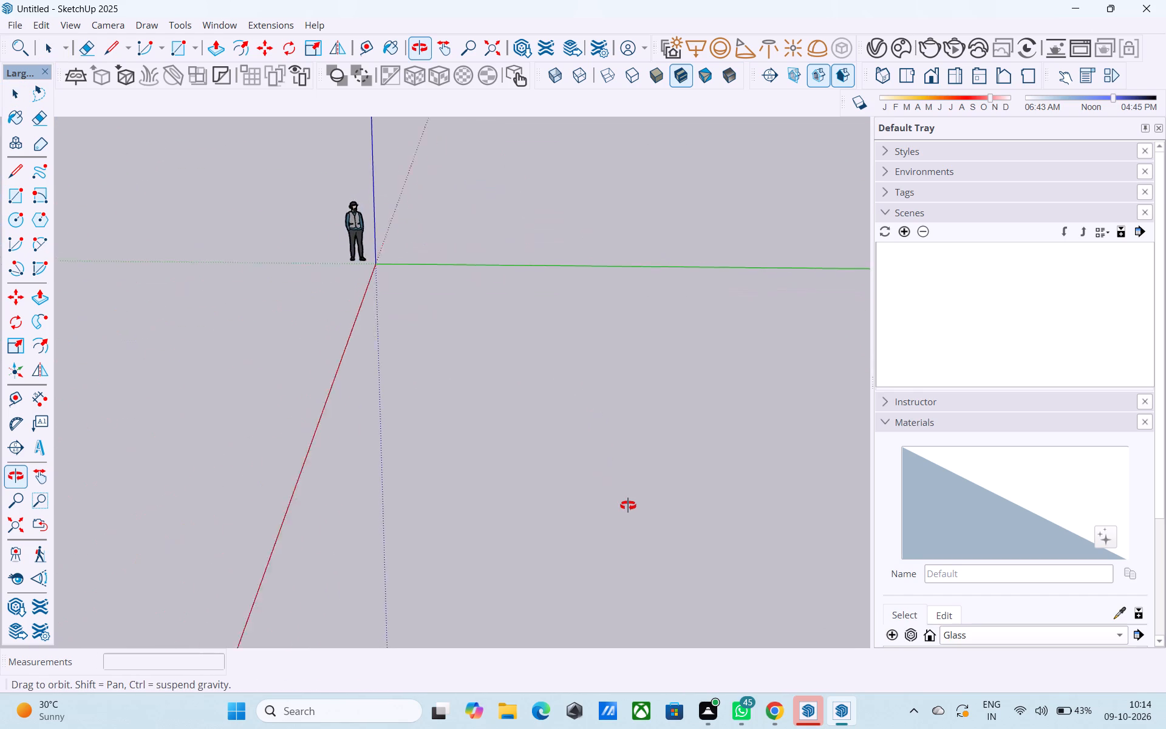
middle_click_drag(628, 505, 632, 510, "shift")
middle_click_drag(649, 510, 551, 471, "shift")
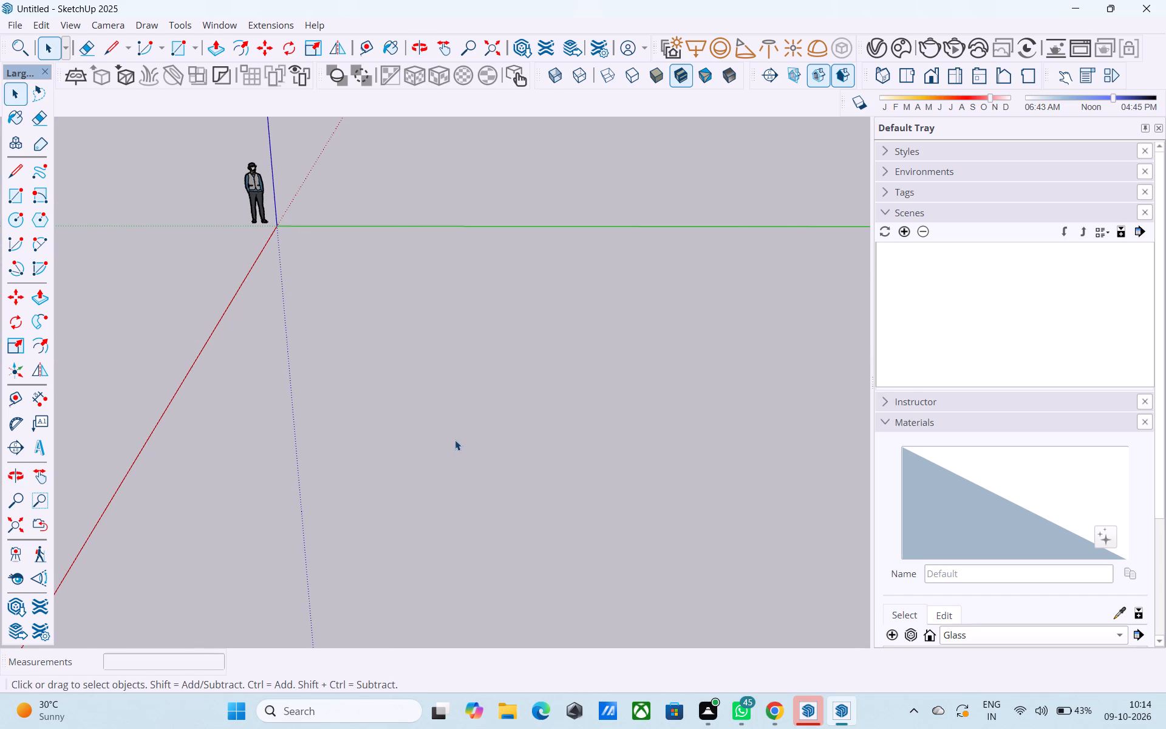
key("r")
left_click(387, 331)
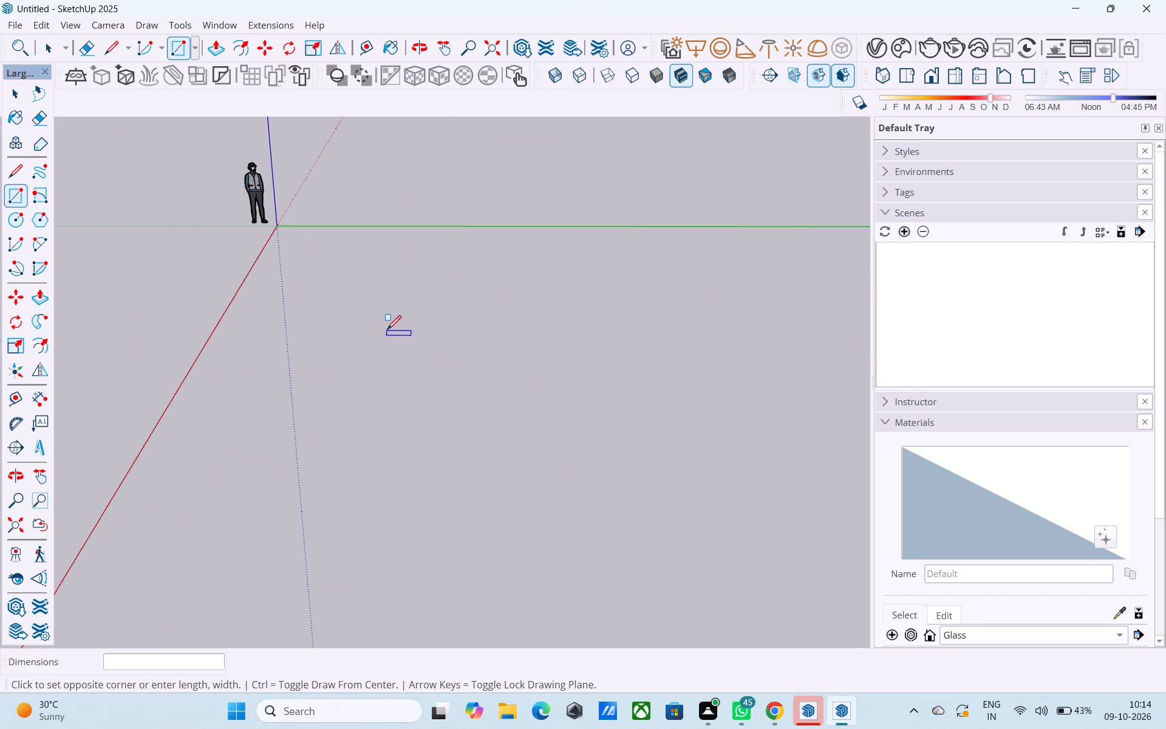
middle_click_drag(516, 498, 484, 560)
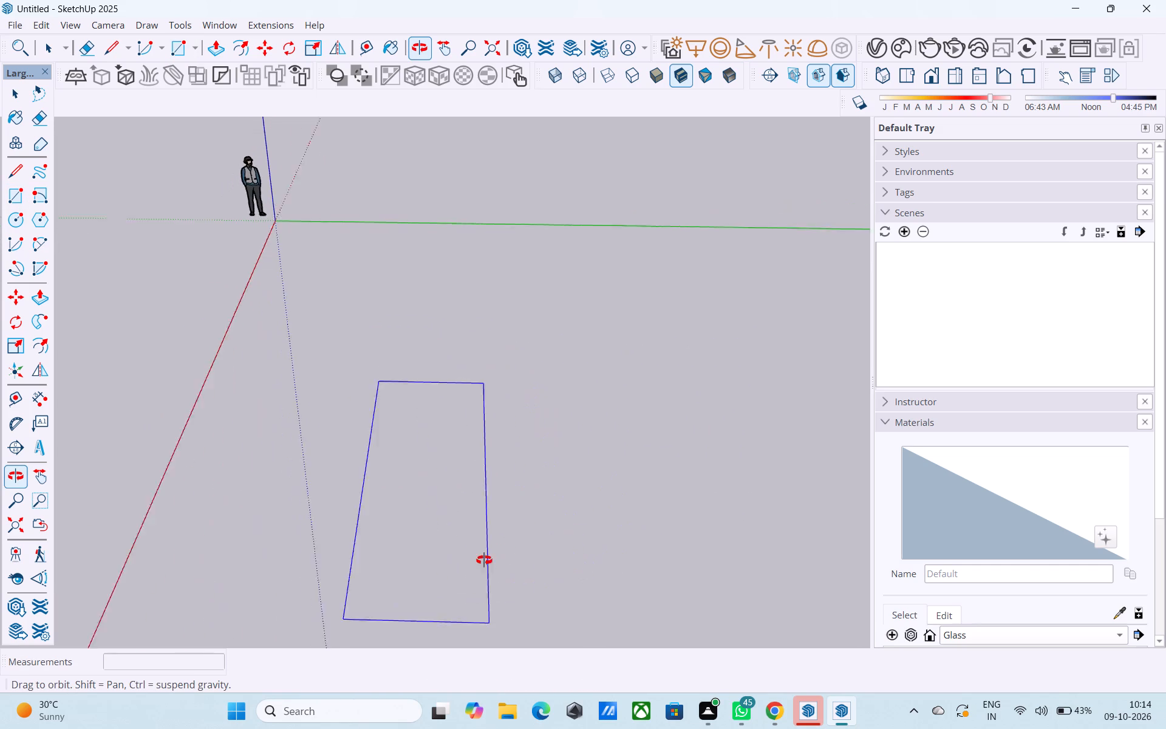
middle_click_drag(484, 560, 524, 461)
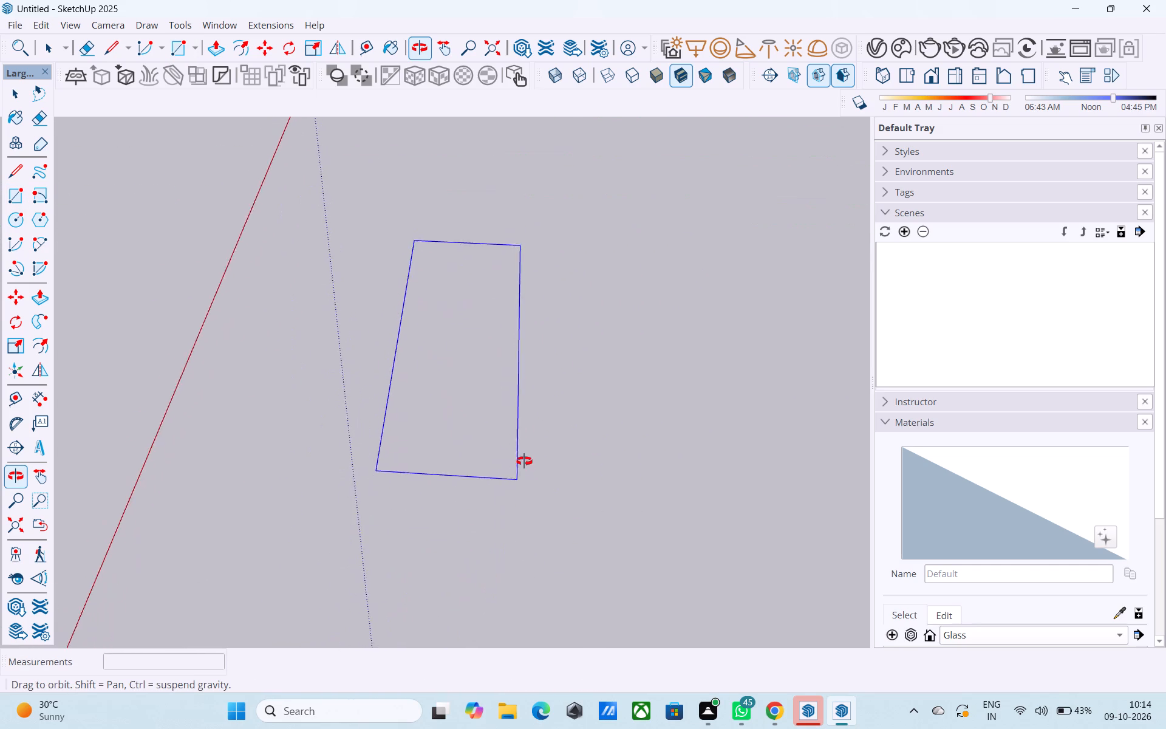
middle_click_drag(524, 461, 505, 496)
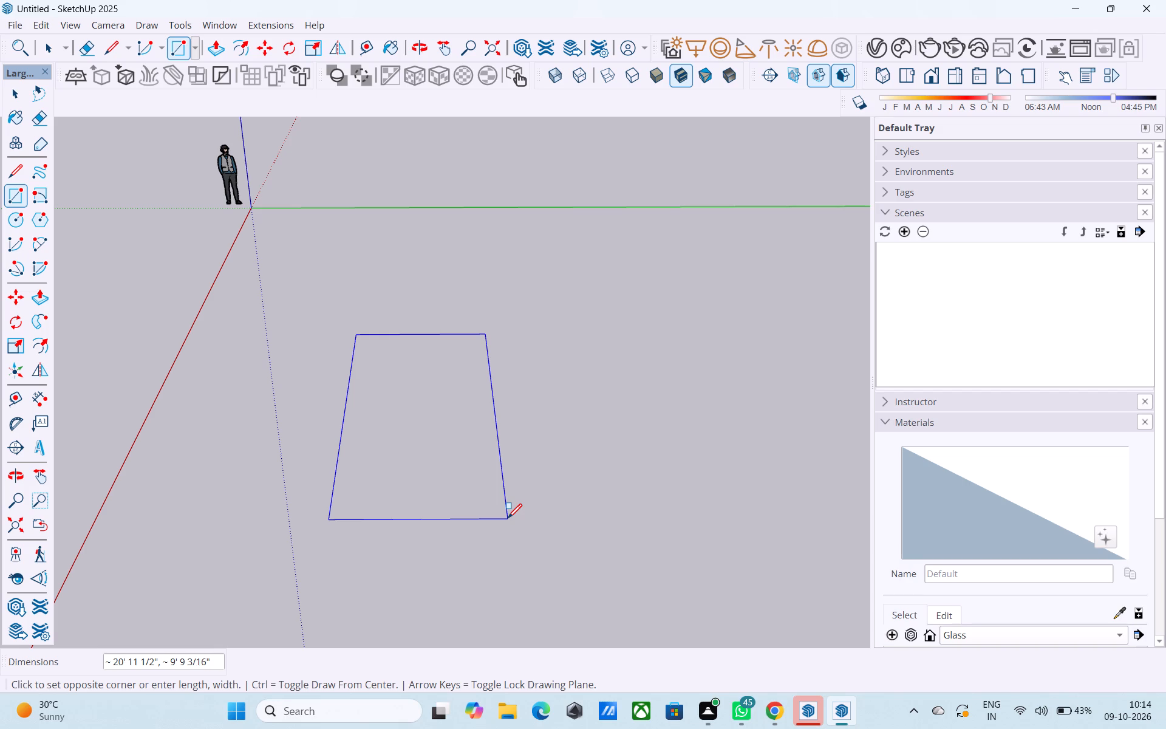
type("60")
type("',40'")
key("Return")
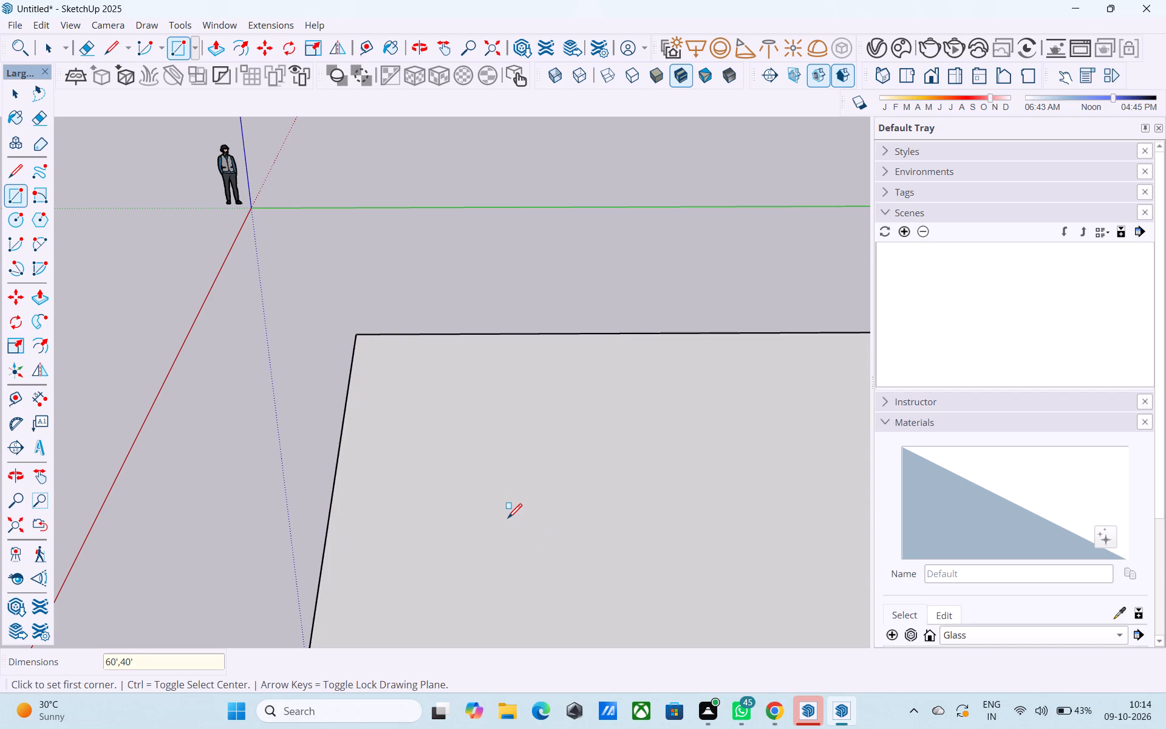
scroll(433, 299, "down", 11)
middle_click_drag(538, 425, 500, 452, "shift")
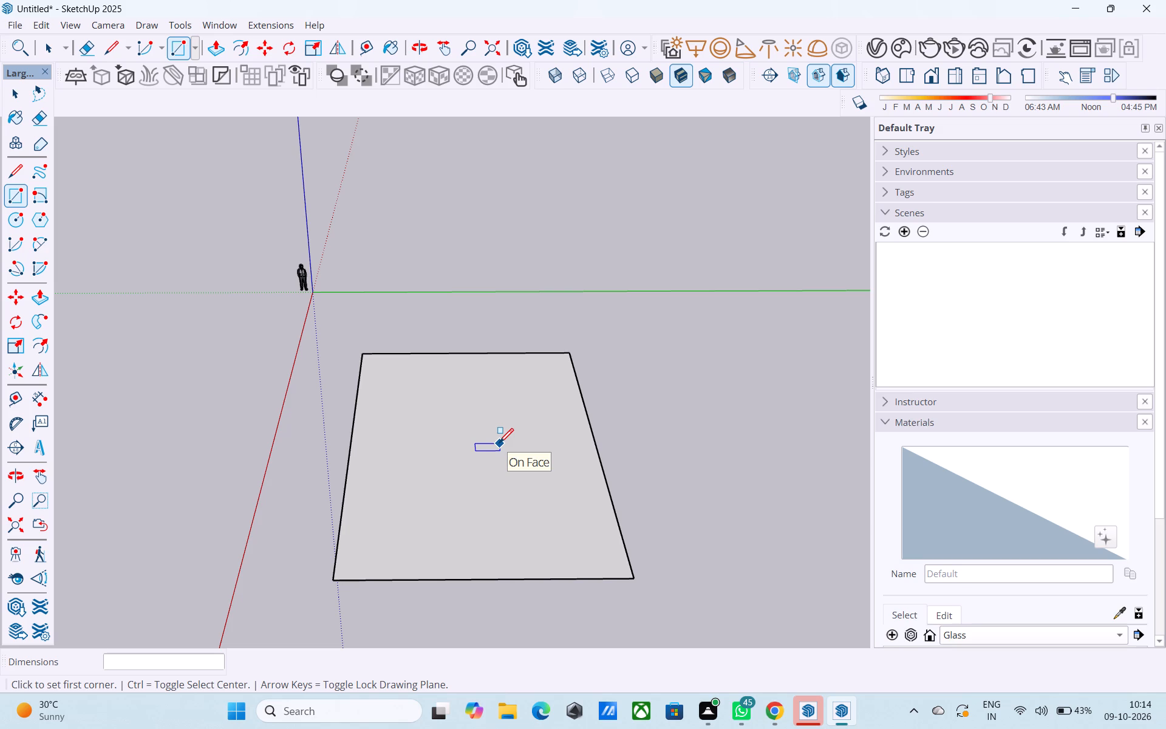
middle_click_drag(491, 482, 501, 300)
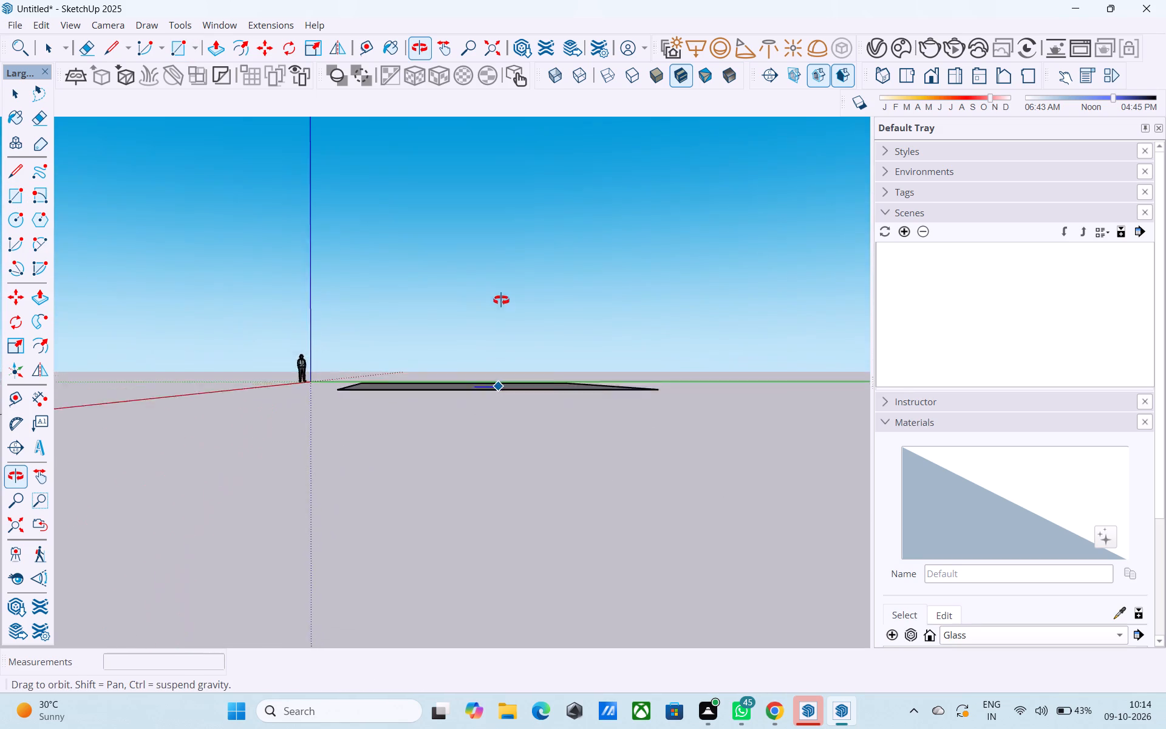
middle_click_drag(501, 300, 507, 483)
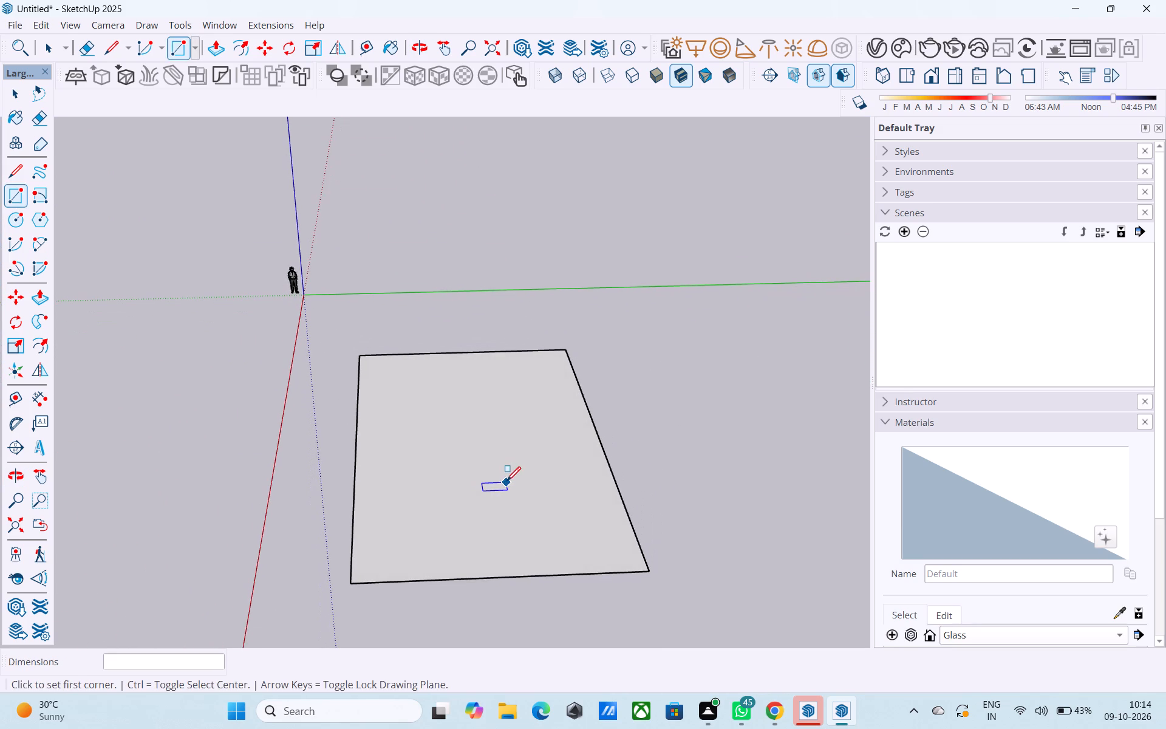
key("space")
Copy the rectangle's 60' edge farthest from the origin 16' inward along the green axis.
middle_click_drag(480, 476, 409, 479)
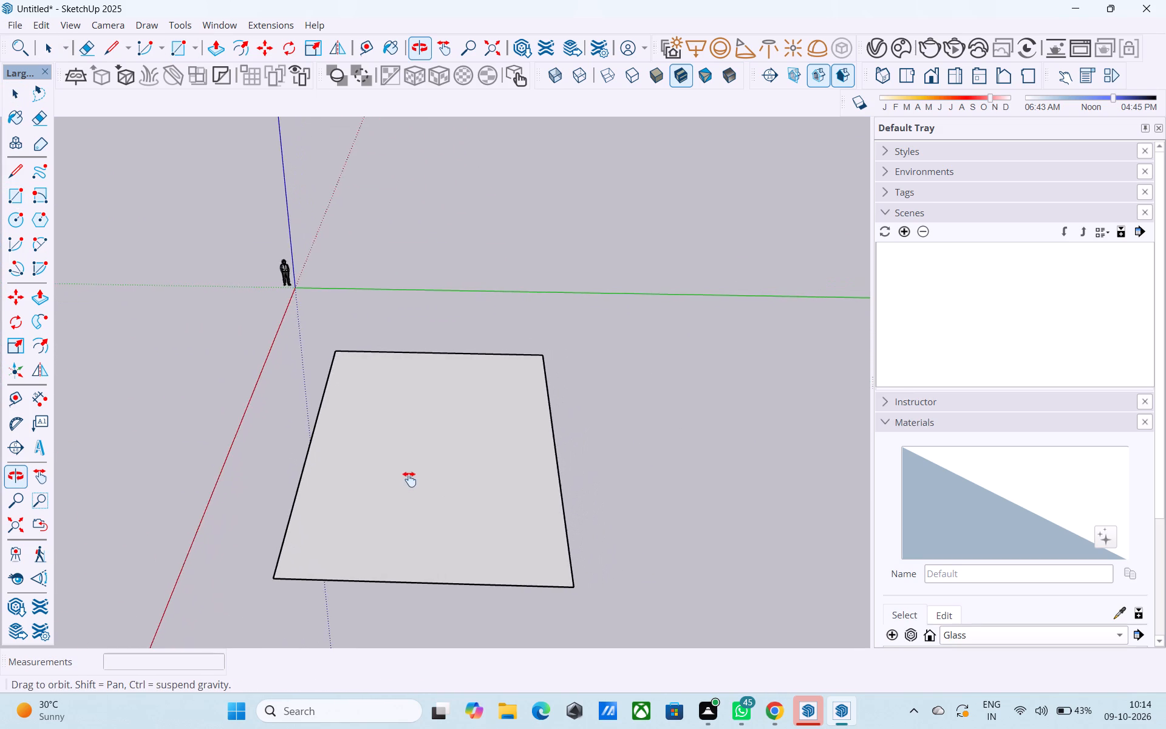
middle_click_drag(409, 479, 445, 478)
scroll(426, 546, "up", 1)
middle_click_drag(426, 546, 421, 524)
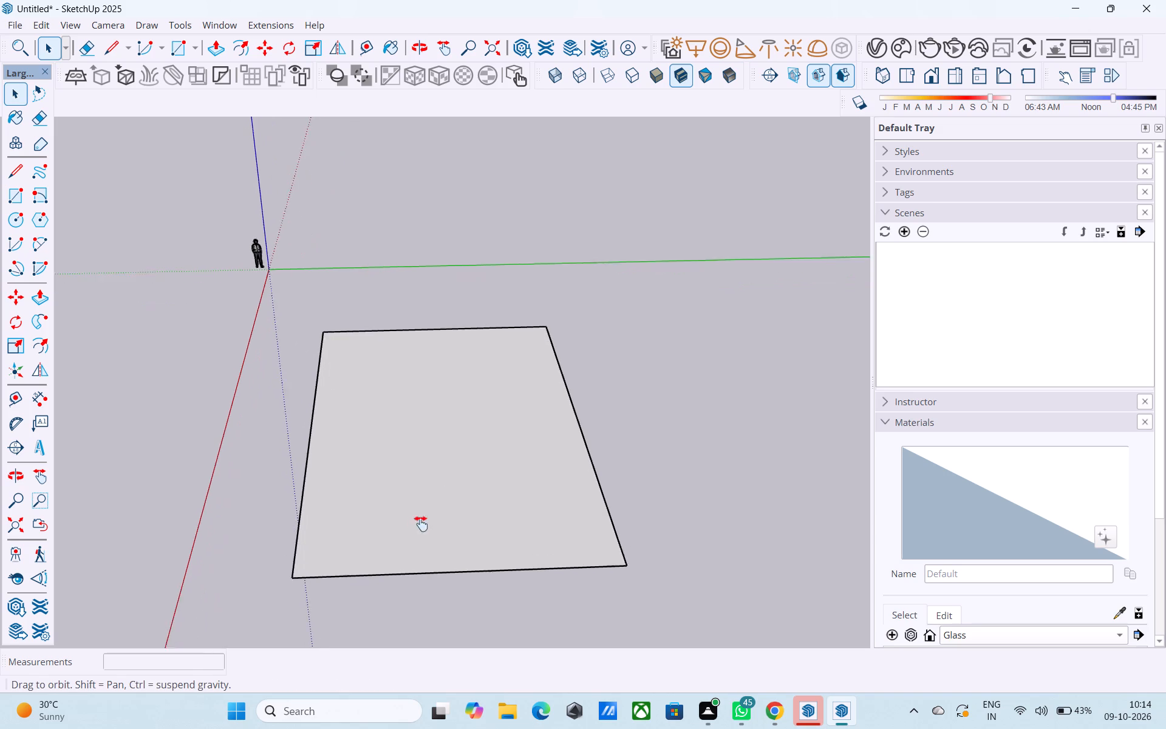
middle_click_drag(421, 524, 412, 493)
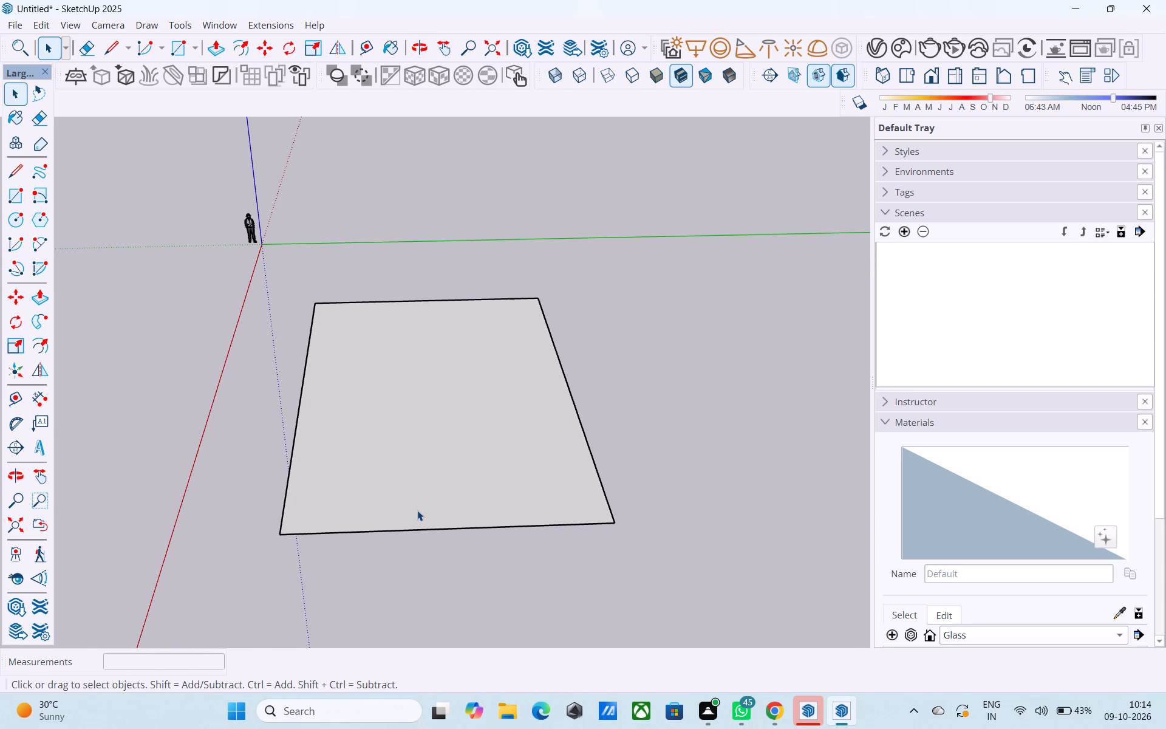
left_click(607, 504)
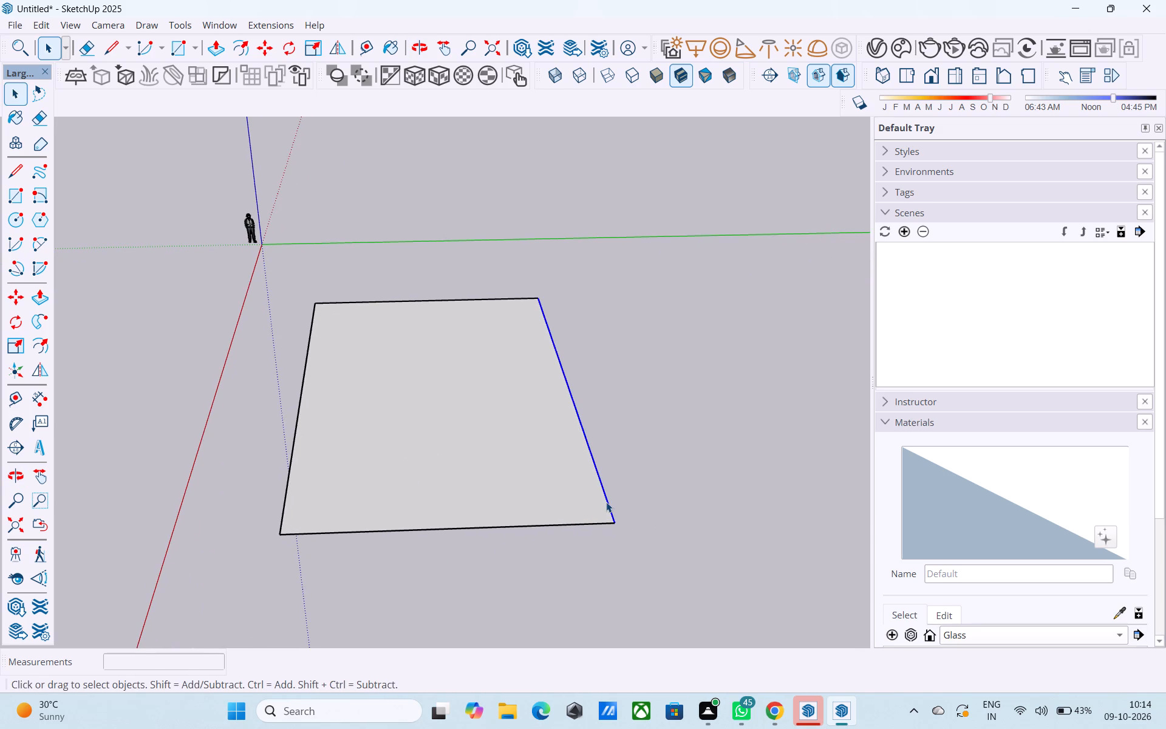
key("m")
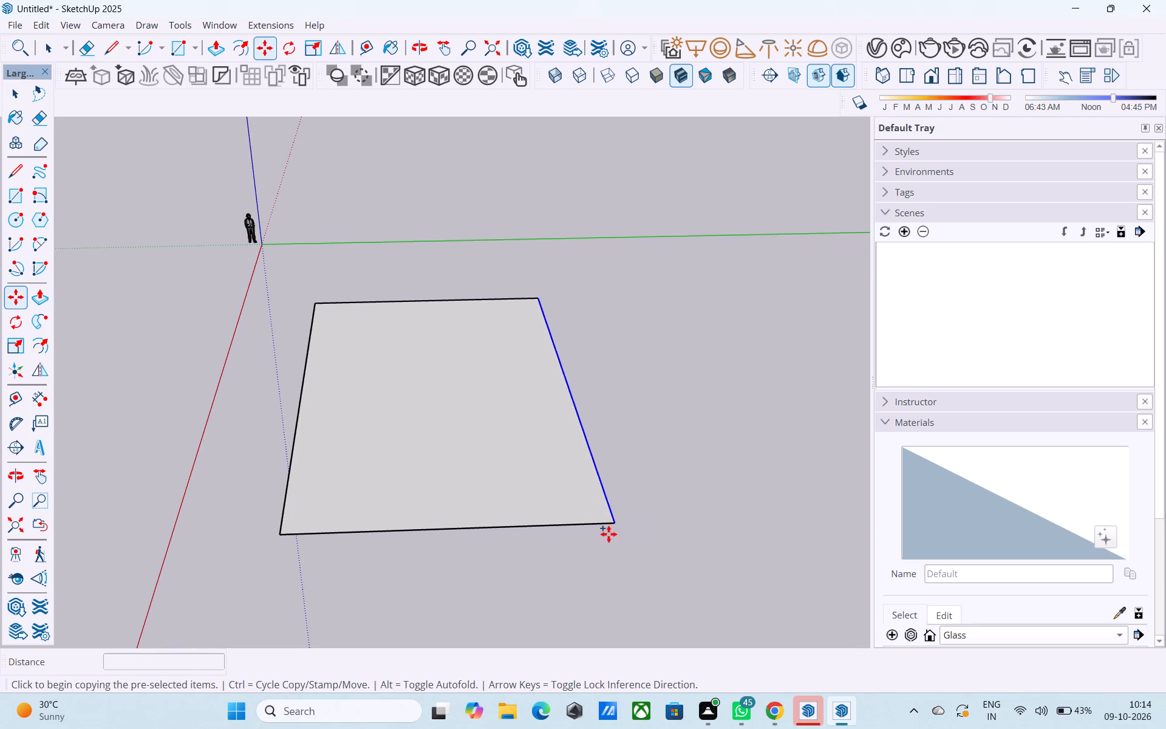
left_click(615, 522)
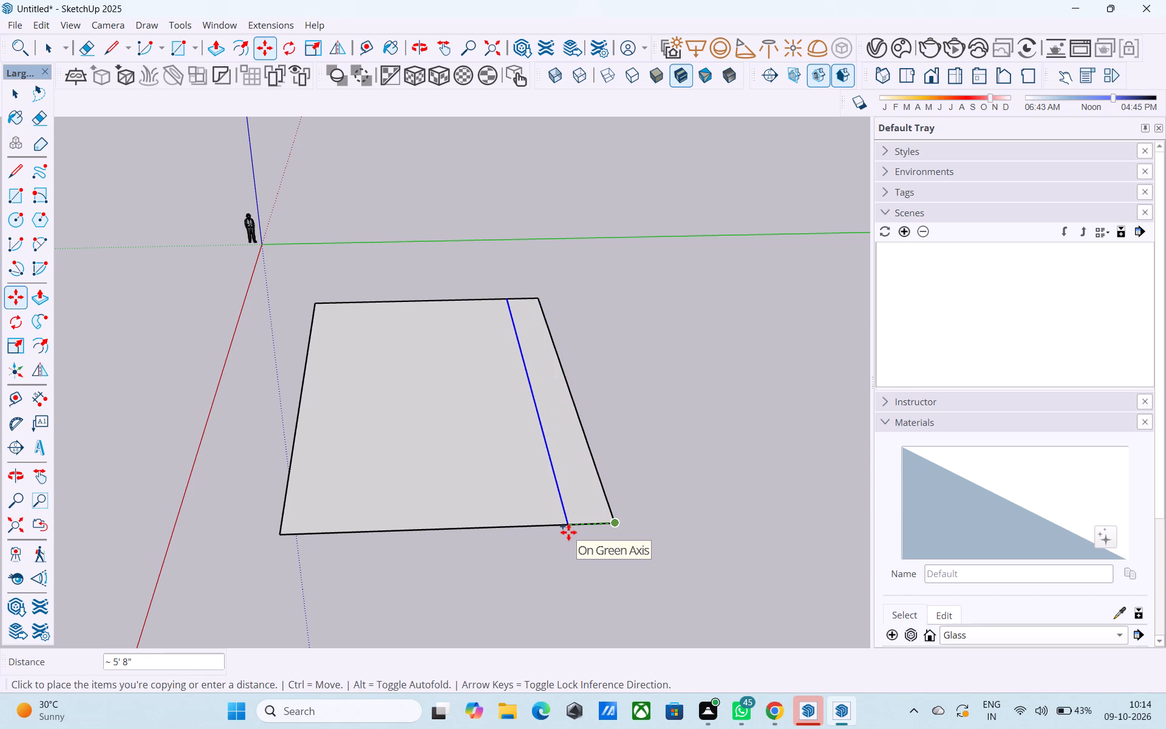
type("16'")
key("Return")
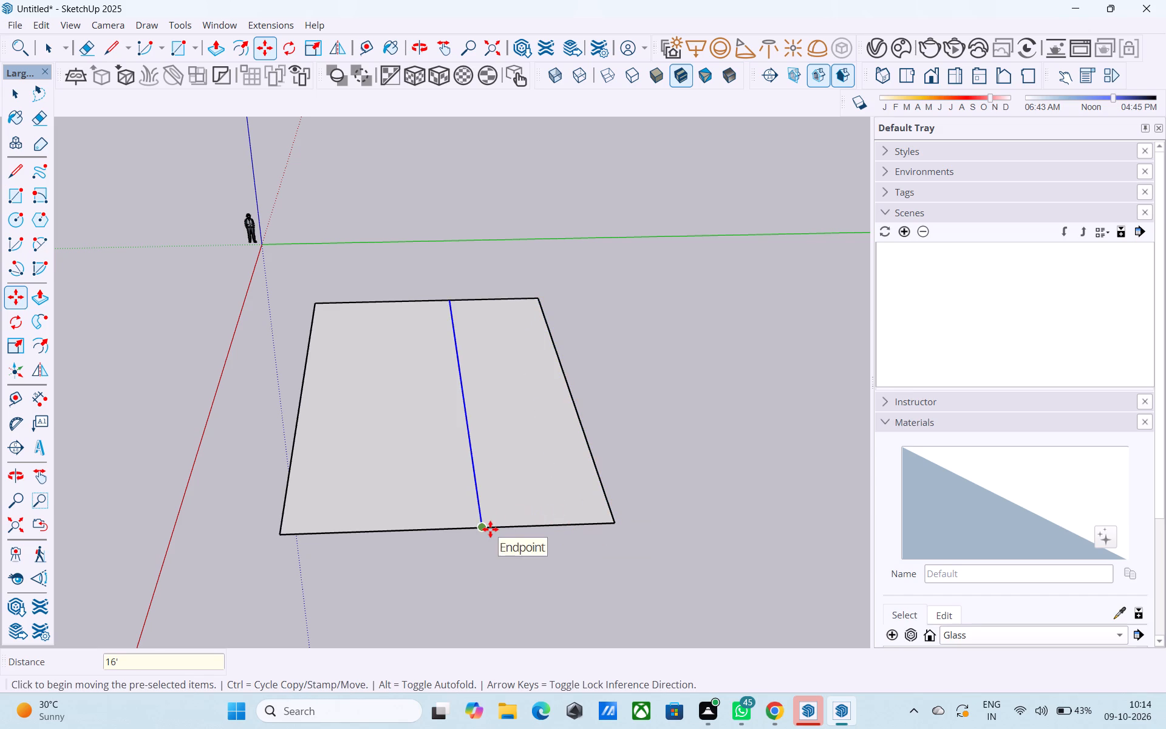
Set the copied edge's distance to 20' so it divides the rectangle lengthwise down the middle.
scroll(477, 513, "up", 3)
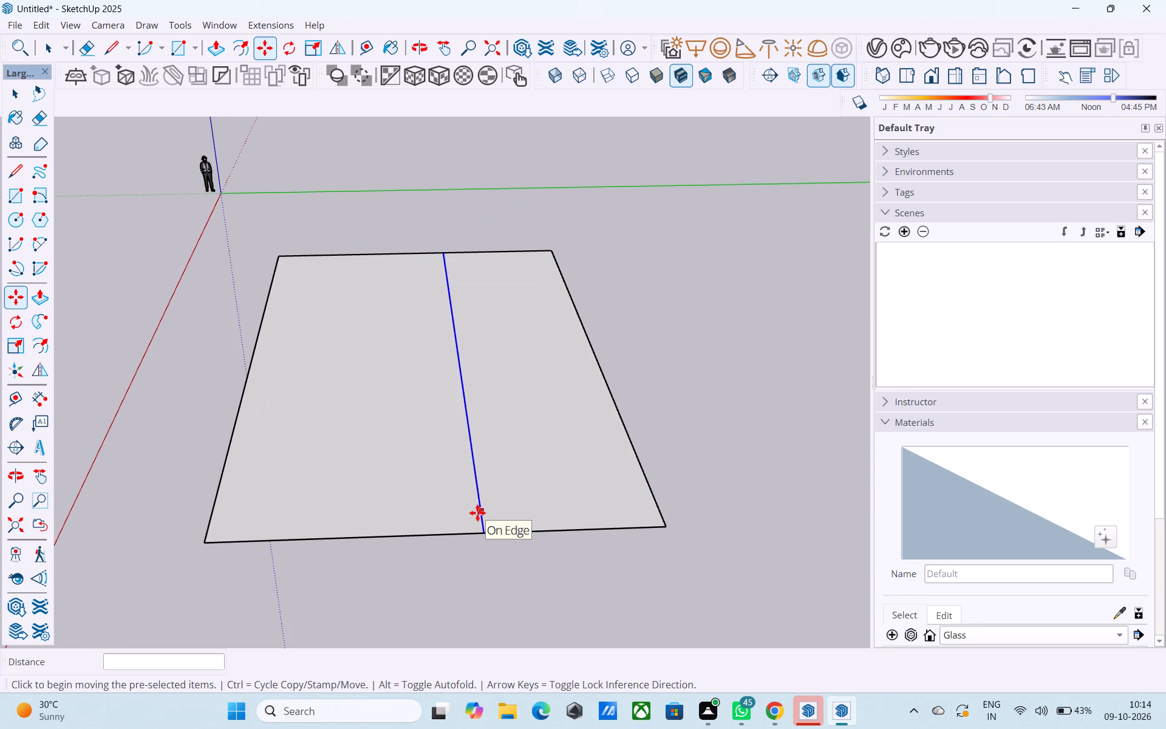
type("20'")
key("Return")
scroll(479, 517, "down", 4)
middle_click_drag(471, 542, 452, 610)
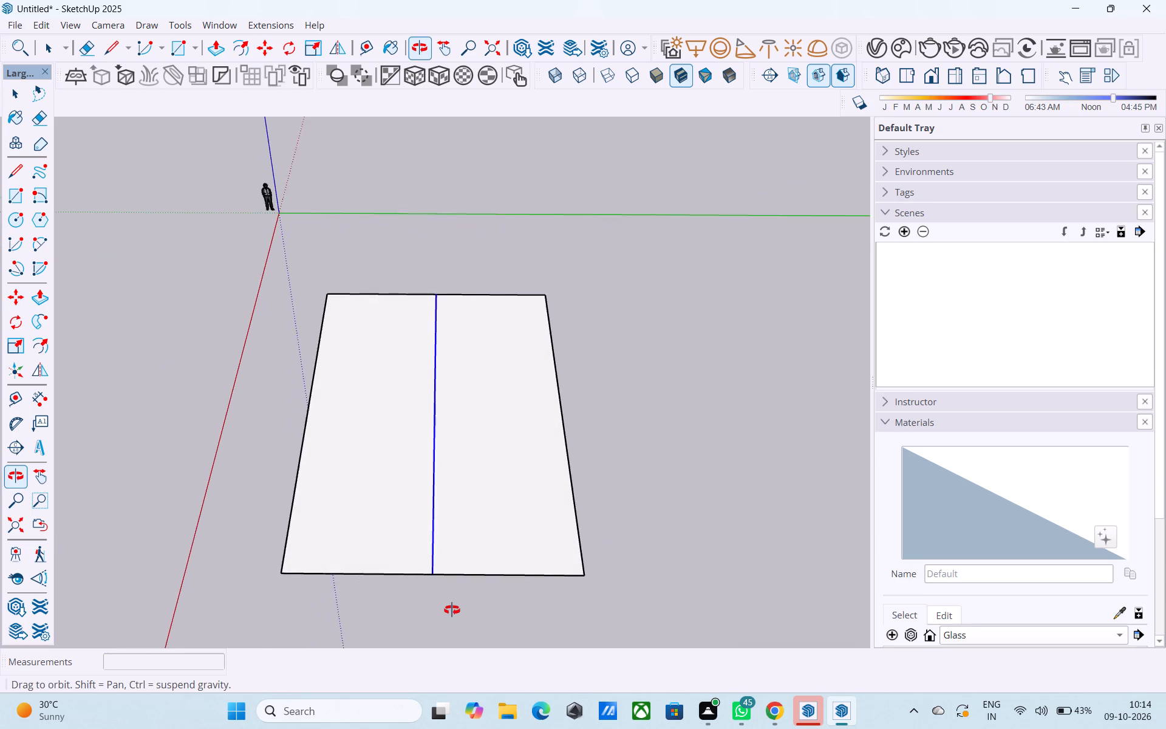
middle_click_drag(452, 610, 455, 499)
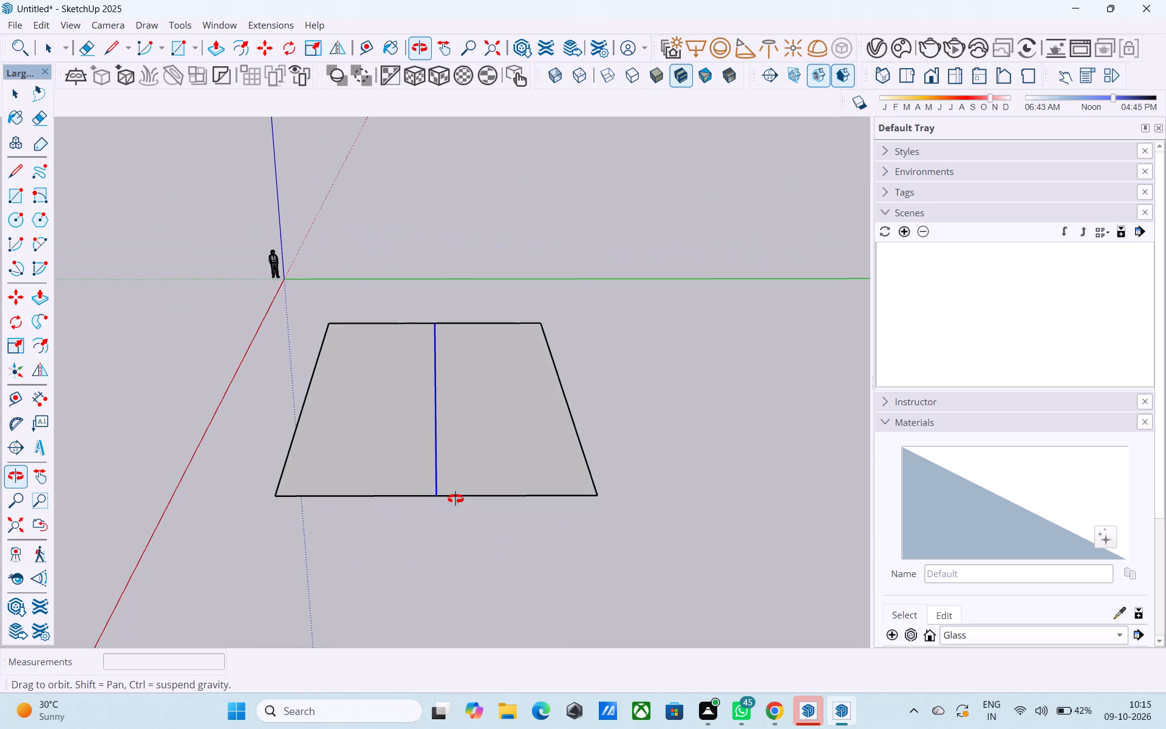
middle_click_drag(455, 499, 455, 496)
key("space")
Copy the lengthwise middle line 6" toward the red axis side to outline a thin wall strip.
scroll(440, 482, "up", 3)
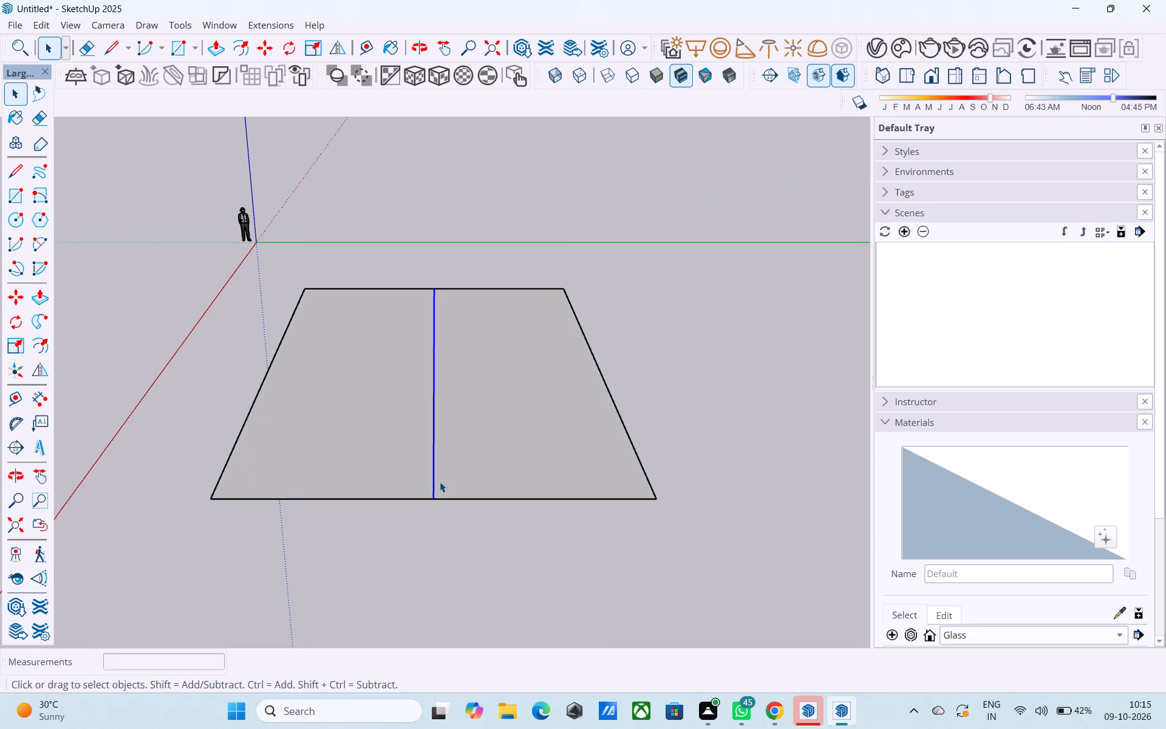
left_click(433, 490)
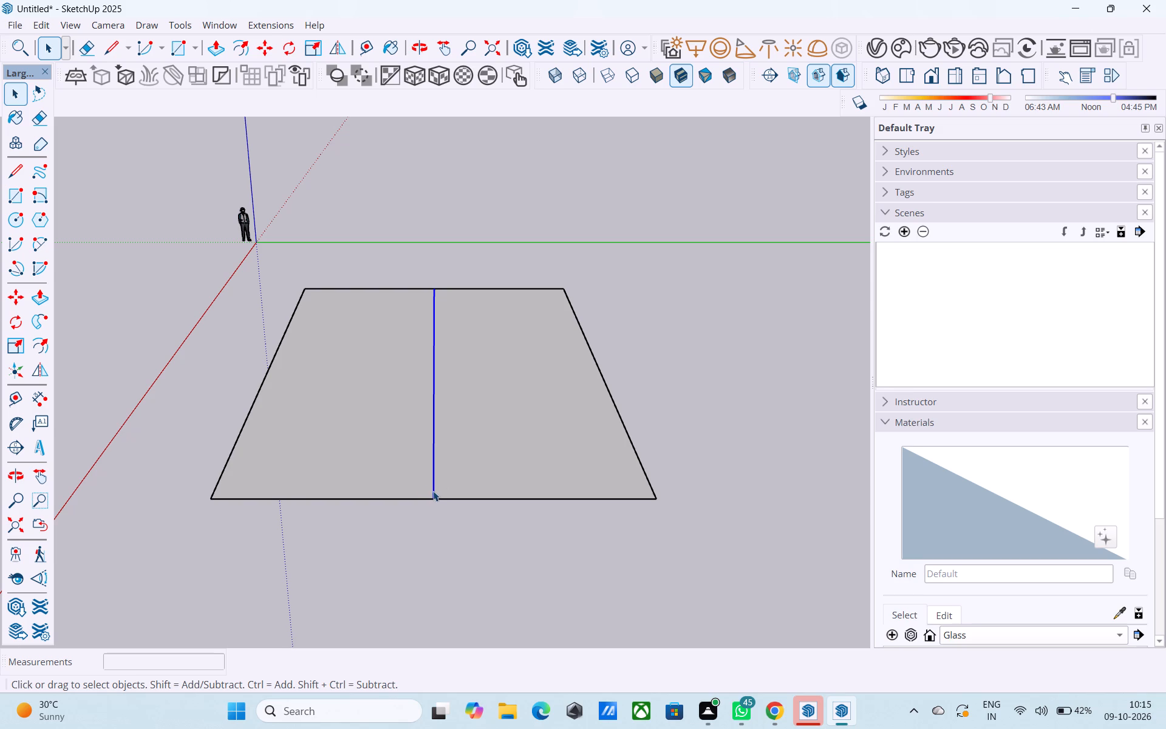
key("m")
left_click(434, 498)
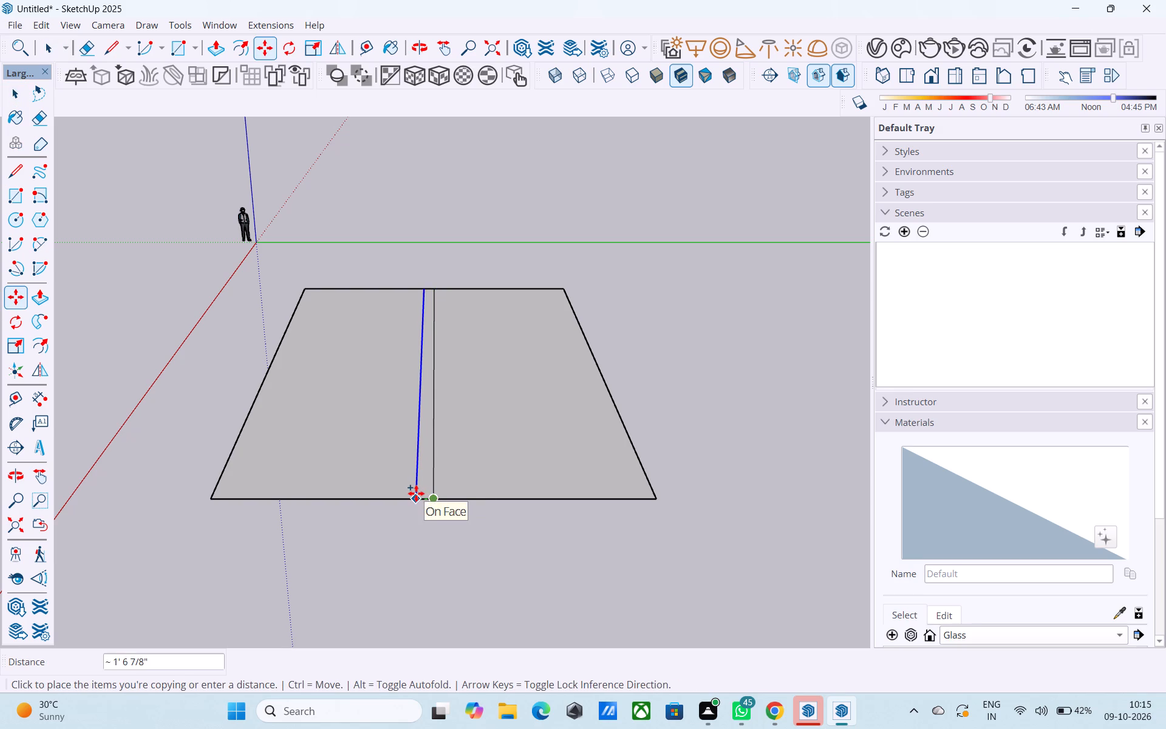
key("6")
key("shift+quotedbl")
key("Return")
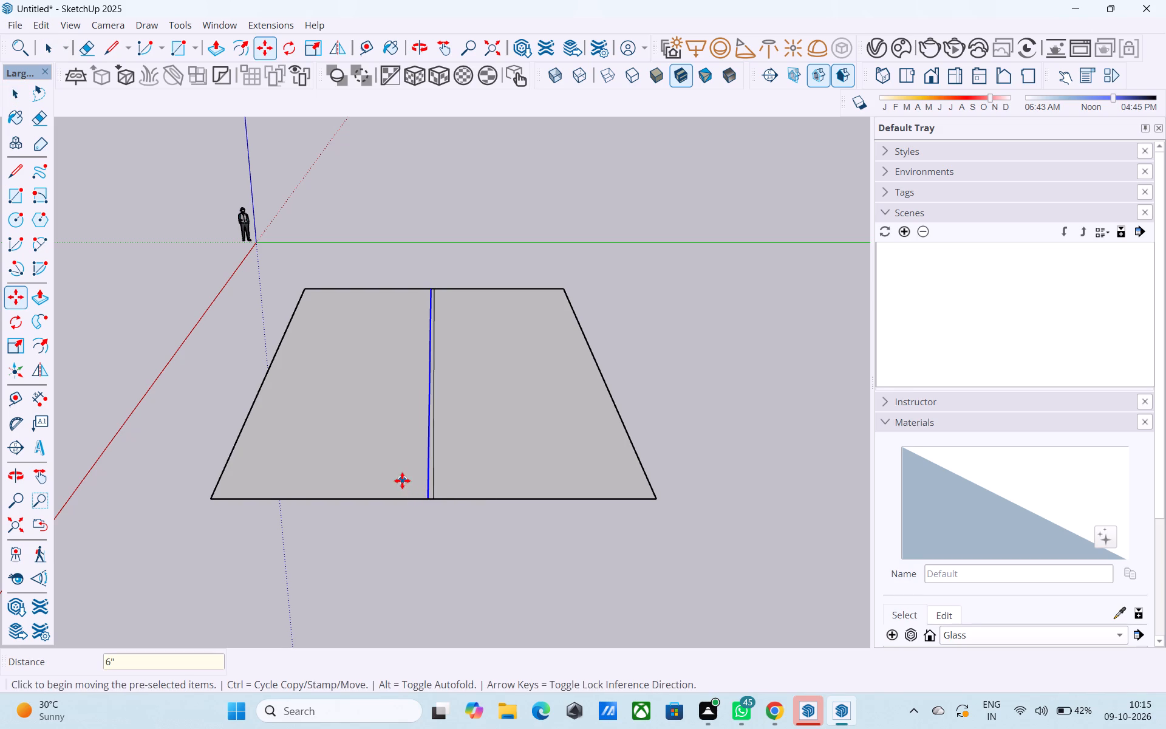
key("space")
Copy the front edge segment between the middle wall strip and the outer 60' edge 15' inward as a cross divider.
middle_click_drag(468, 482, 455, 560)
left_click(459, 586)
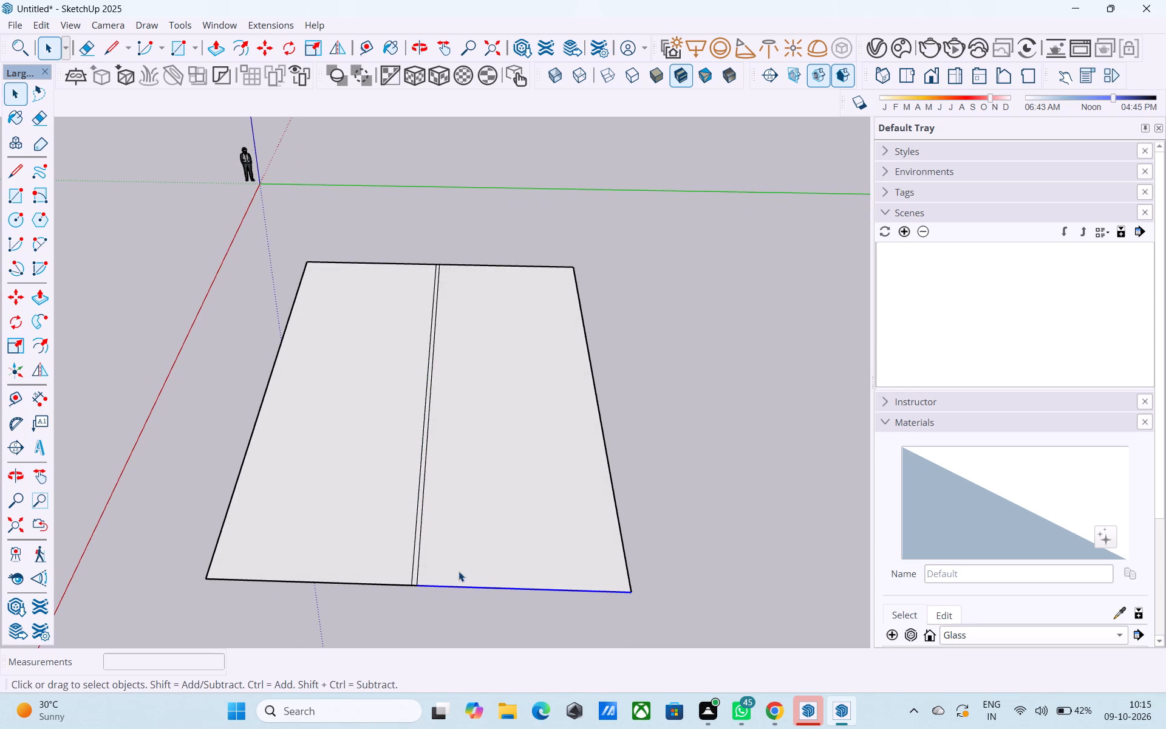
key("m")
left_click(632, 595)
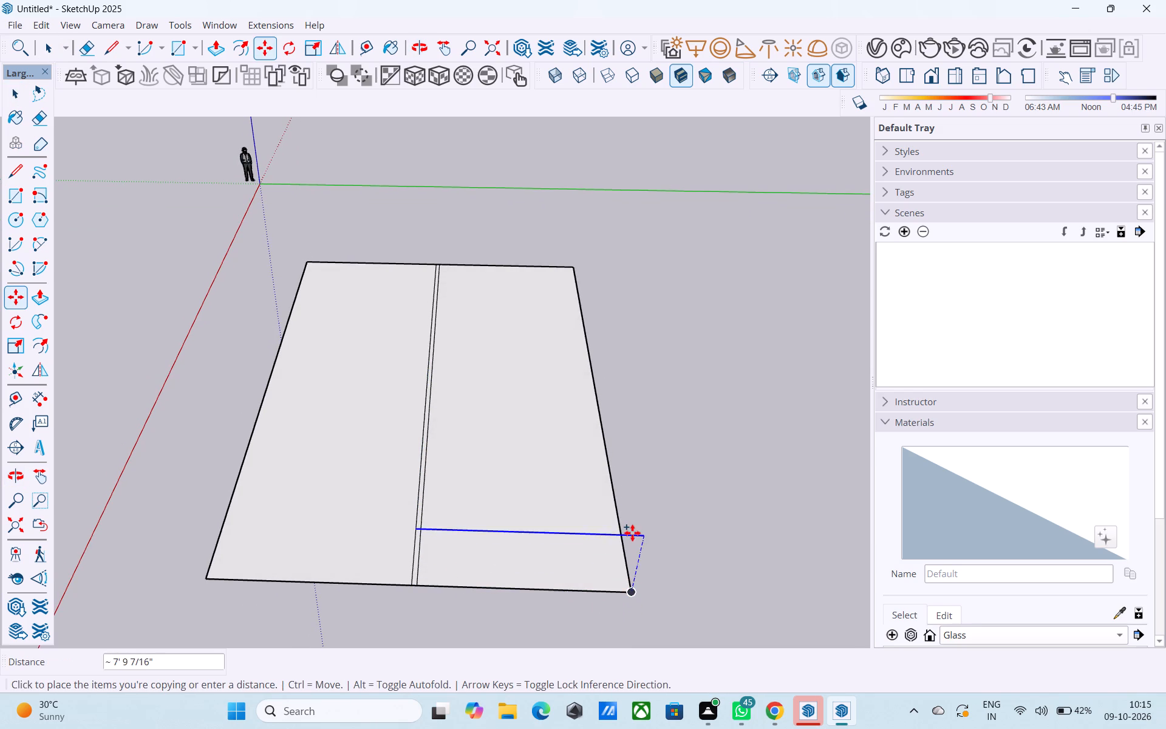
type("15'")
key("Return")
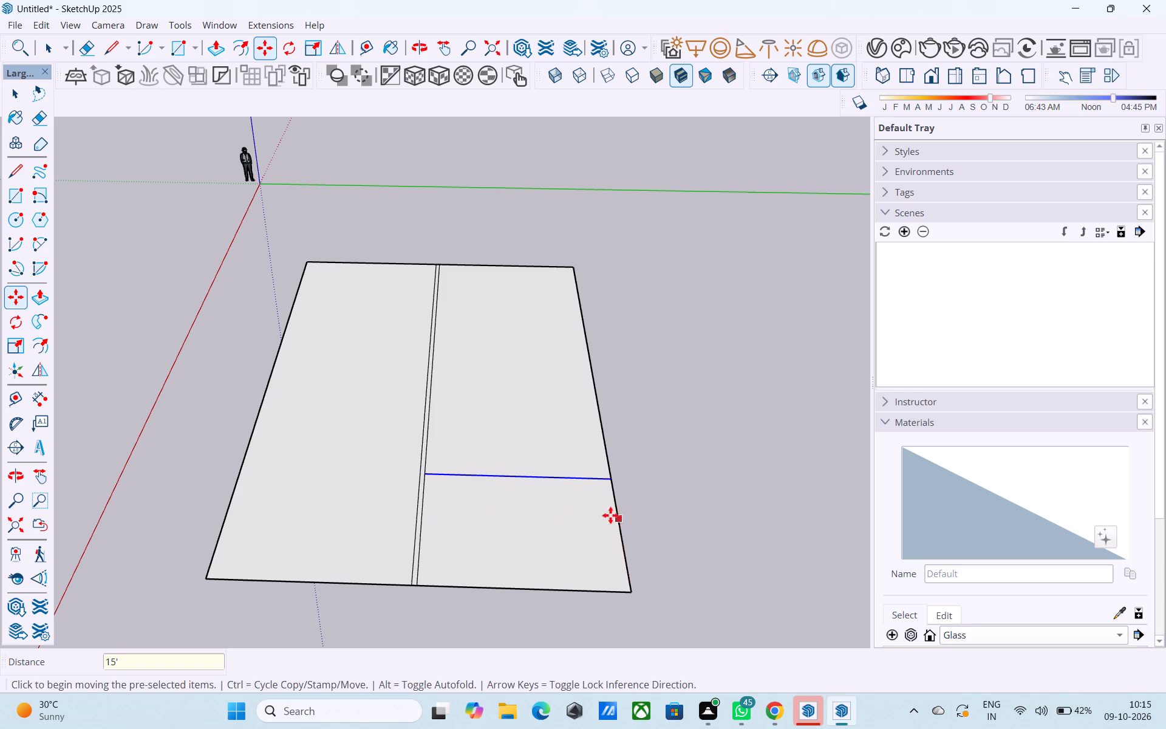
Copy the cross divider another 6" away from the front edge to outline the cross wall's thickness.
middle_click_drag(590, 507, 590, 595)
scroll(558, 545, "up", 2)
key("space")
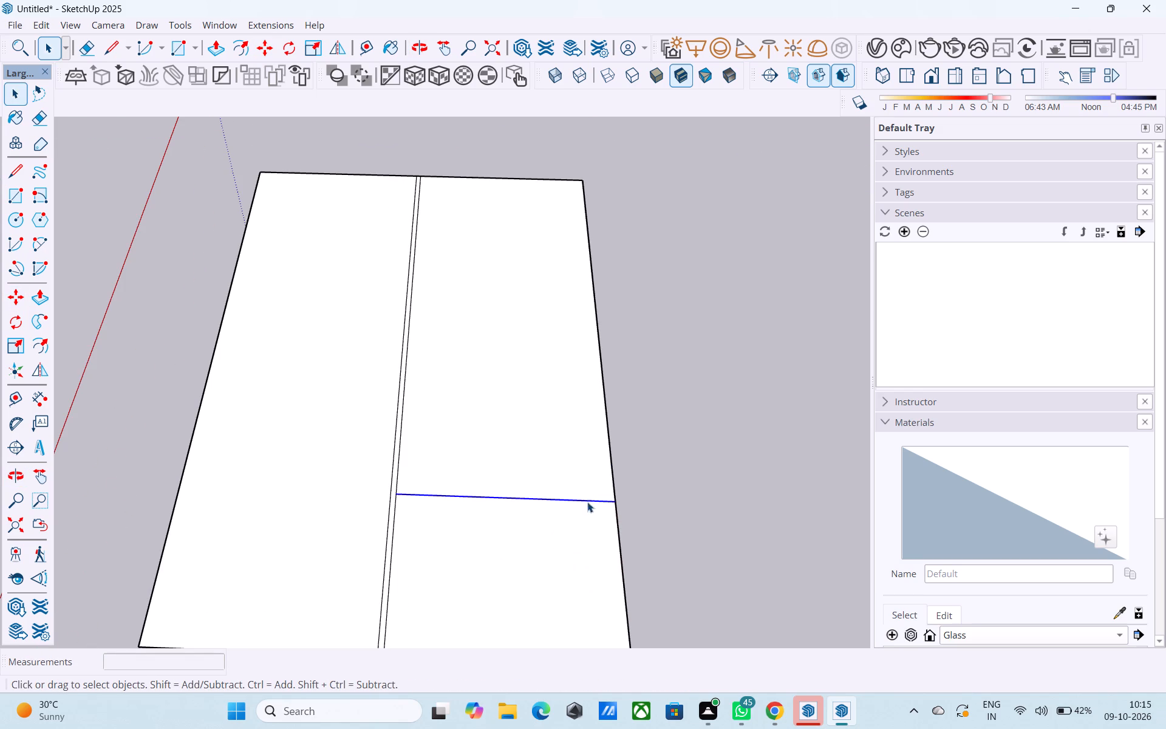
key("m")
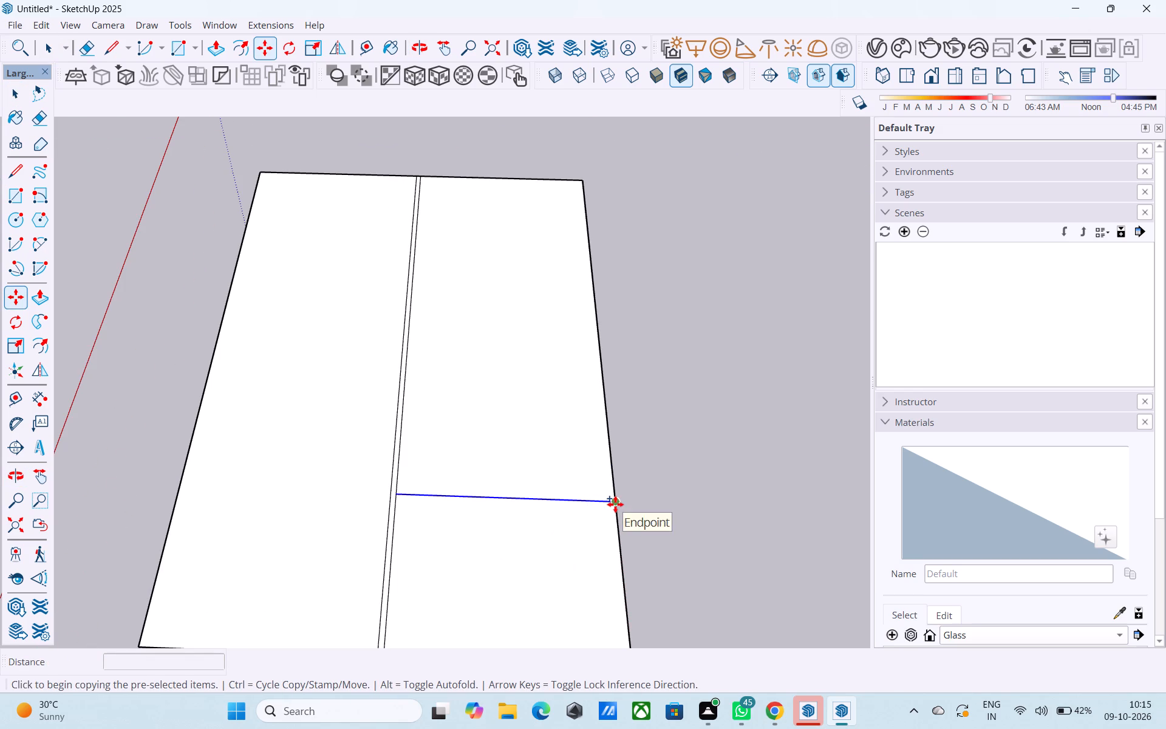
left_click(616, 504)
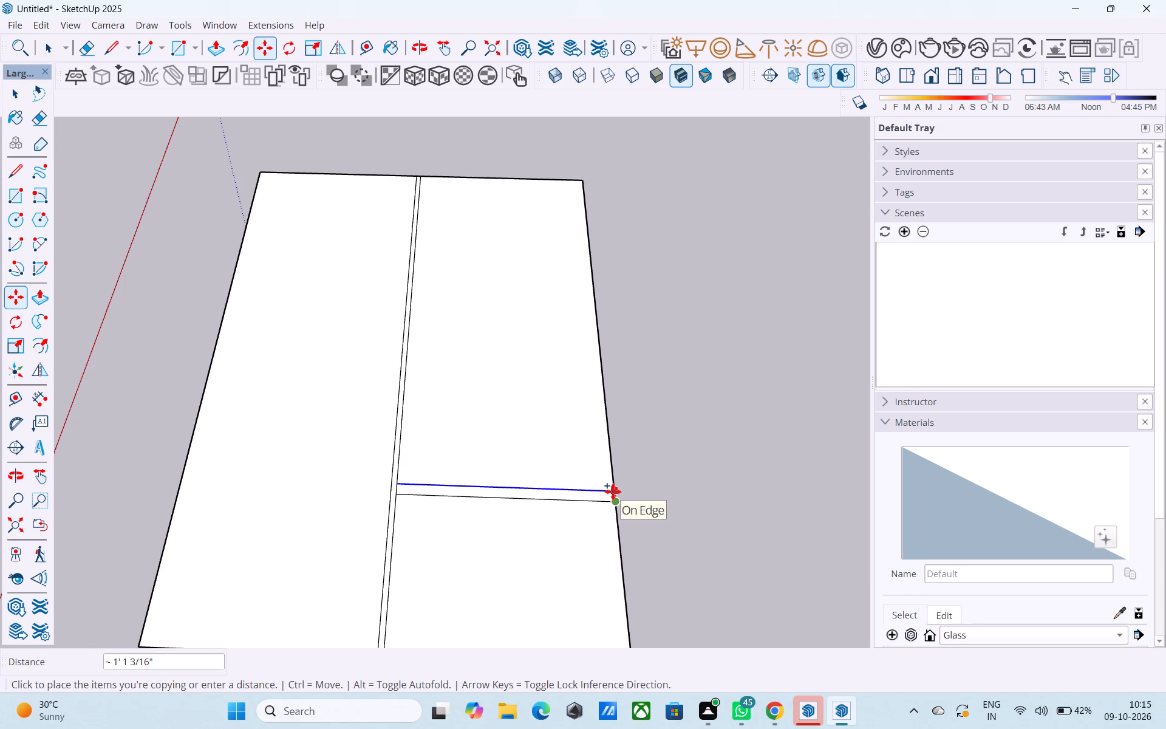
type("6\"")
key("Return")
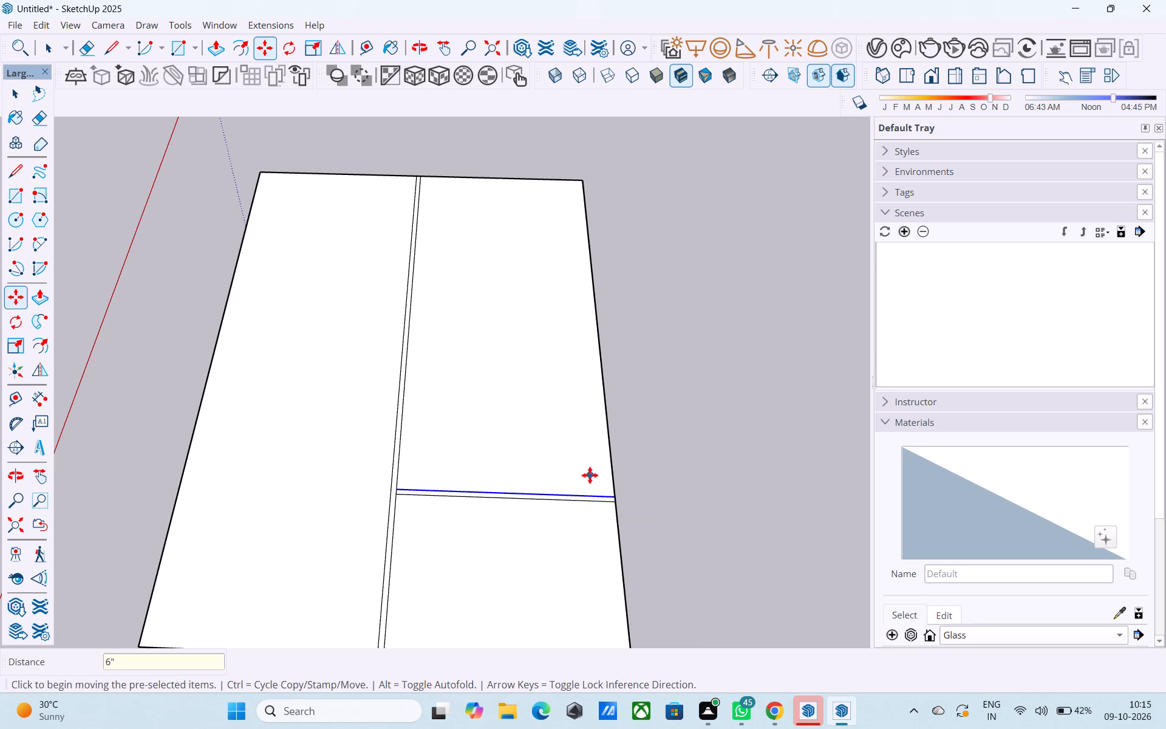
Examine the floor plan with its middle and cross wall strips from several angles.
key("space")
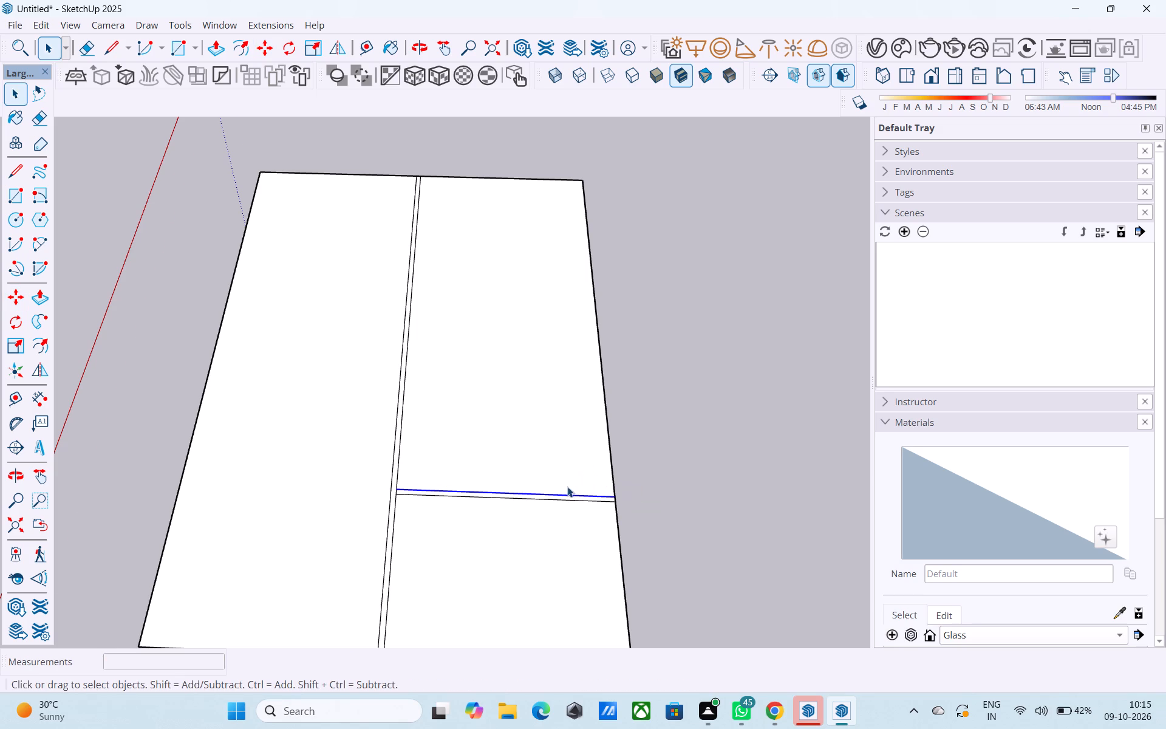
scroll(567, 487, "down", 2)
middle_click_drag(542, 511, 531, 513)
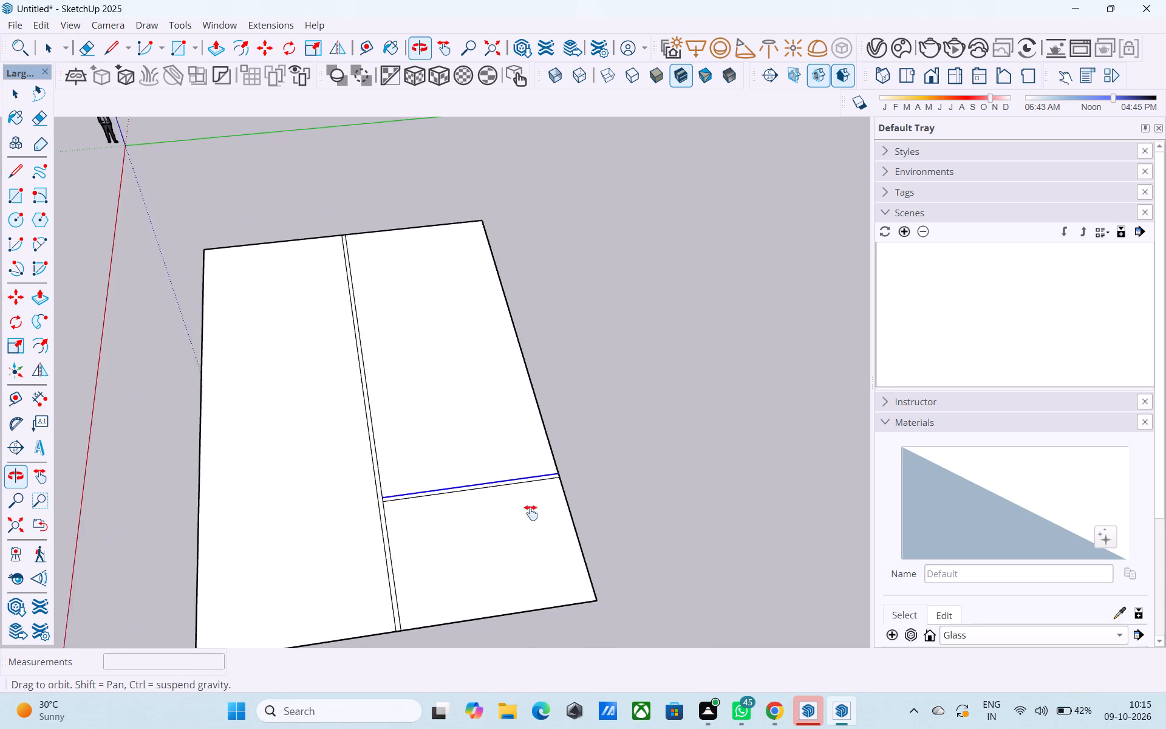
middle_click_drag(531, 513, 513, 498)
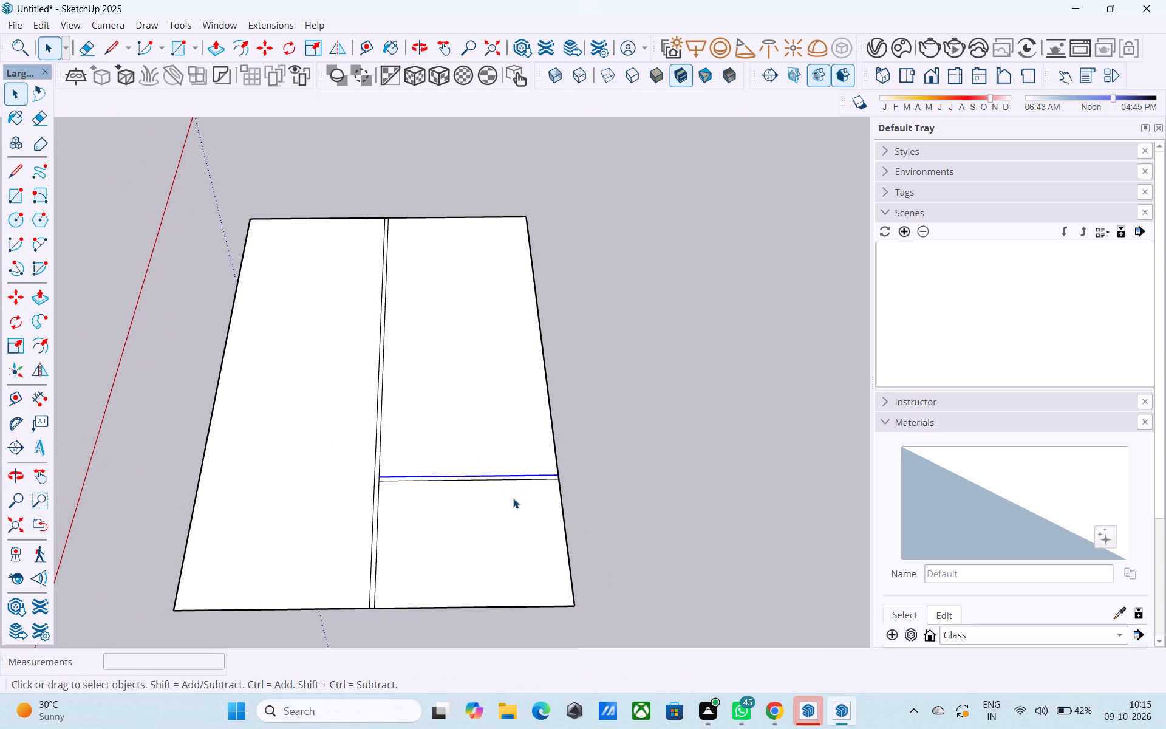
middle_click_drag(514, 499, 515, 499)
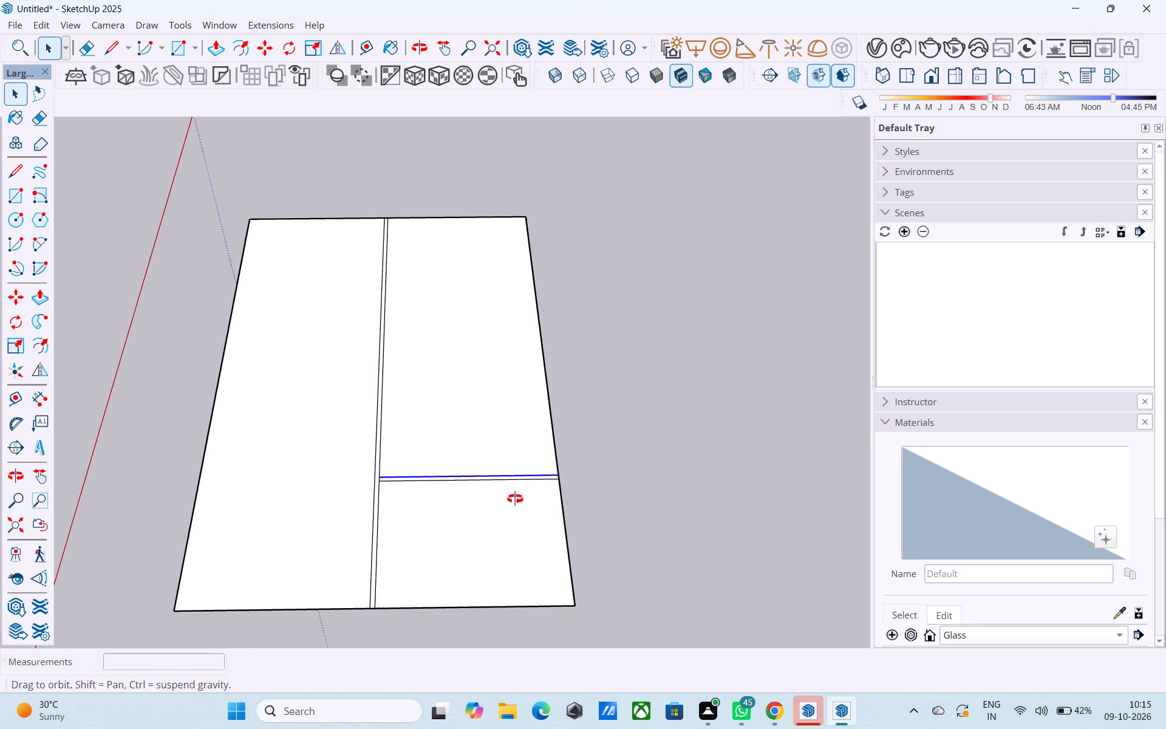
middle_click_drag(515, 499, 651, 412)
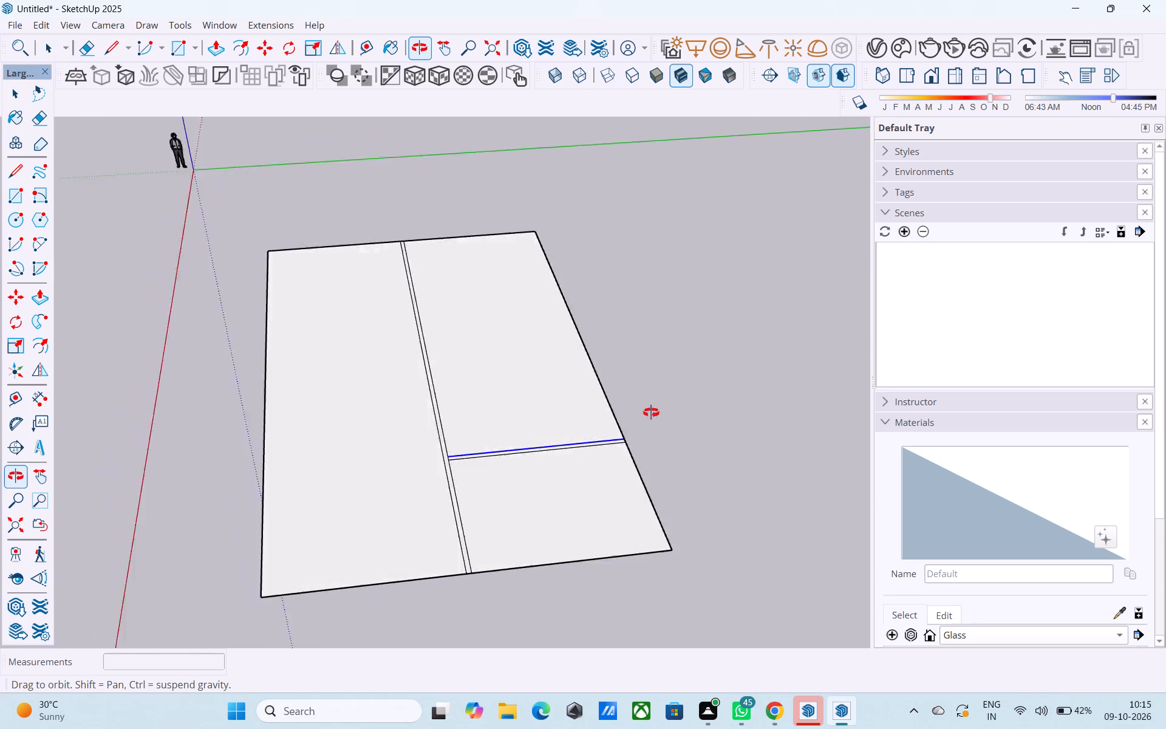
middle_click_drag(651, 412, 632, 337)
middle_click_drag(632, 337, 593, 394, "shift")
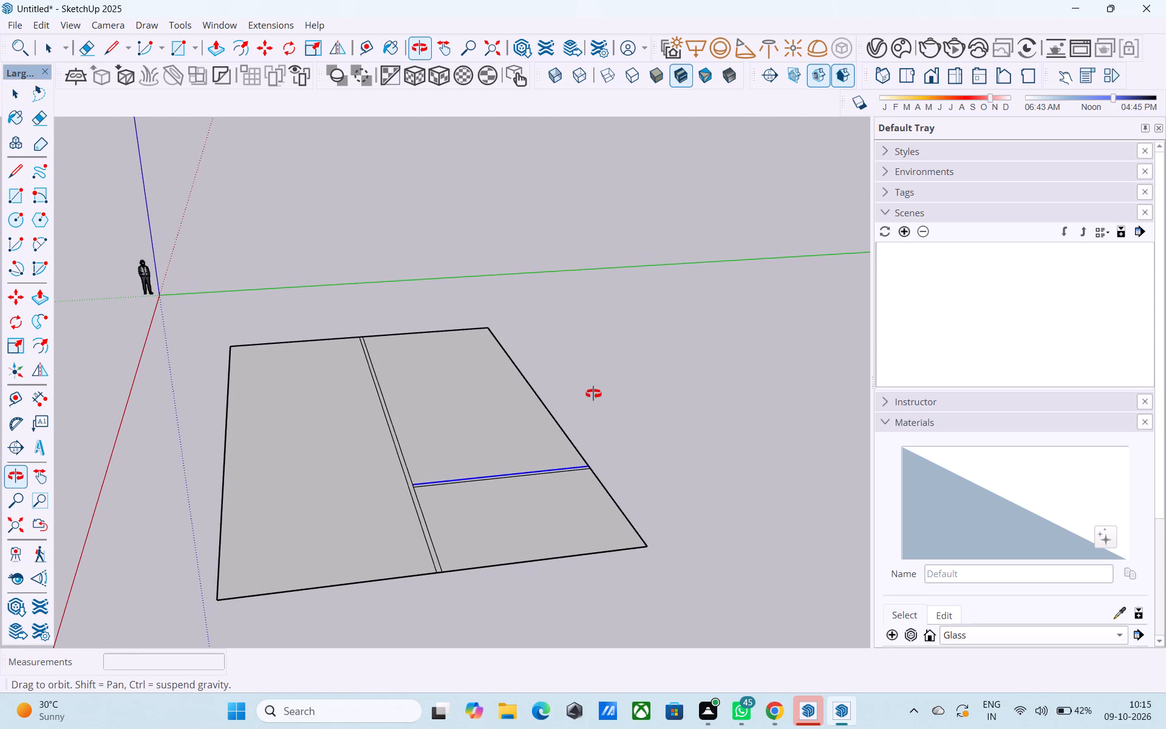
middle_click_drag(593, 394, 593, 394, "shift")
middle_click_drag(578, 430, 537, 439)
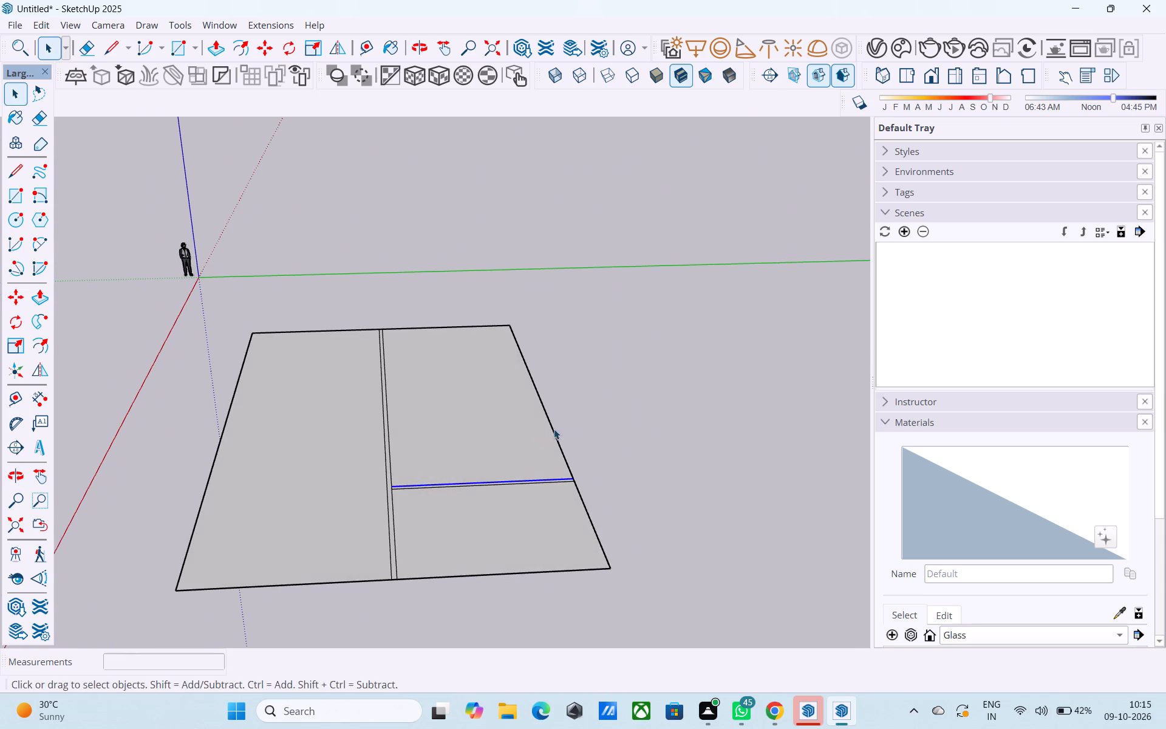
middle_click_drag(554, 428, 544, 435)
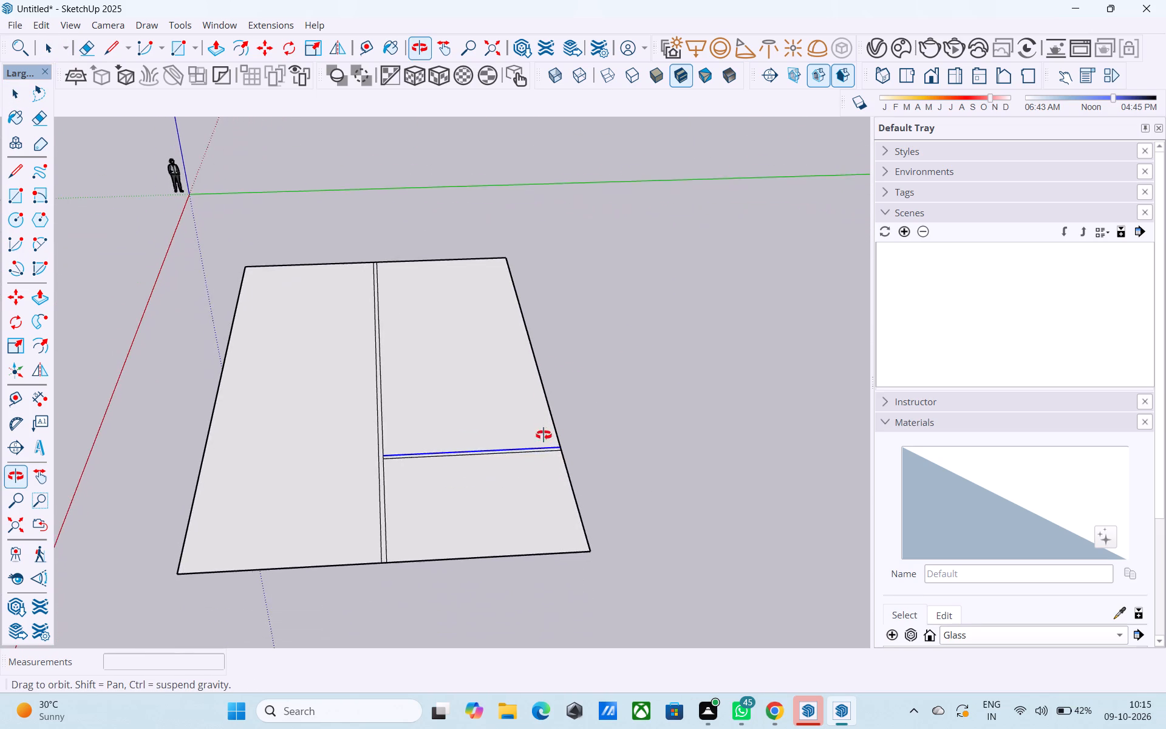
middle_click_drag(544, 435, 588, 456)
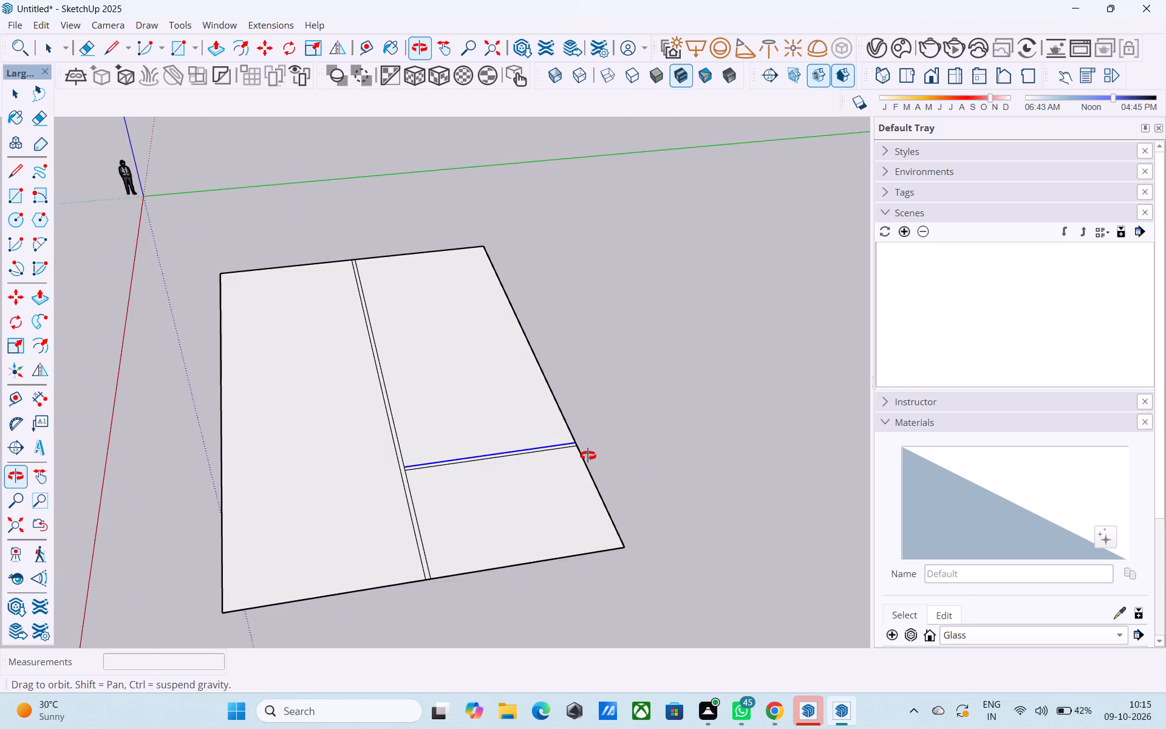
middle_click_drag(588, 456, 520, 518)
middle_click_drag(482, 505, 486, 529, "shift")
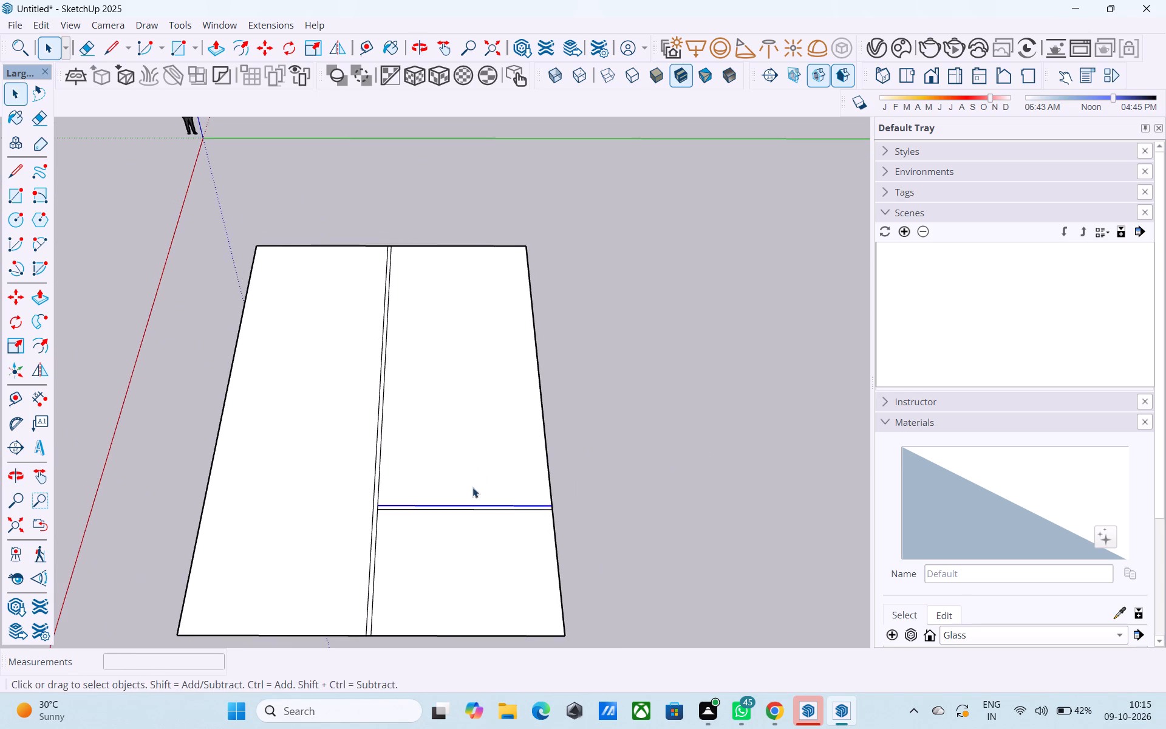
middle_click_drag(472, 485, 483, 474, "shift")
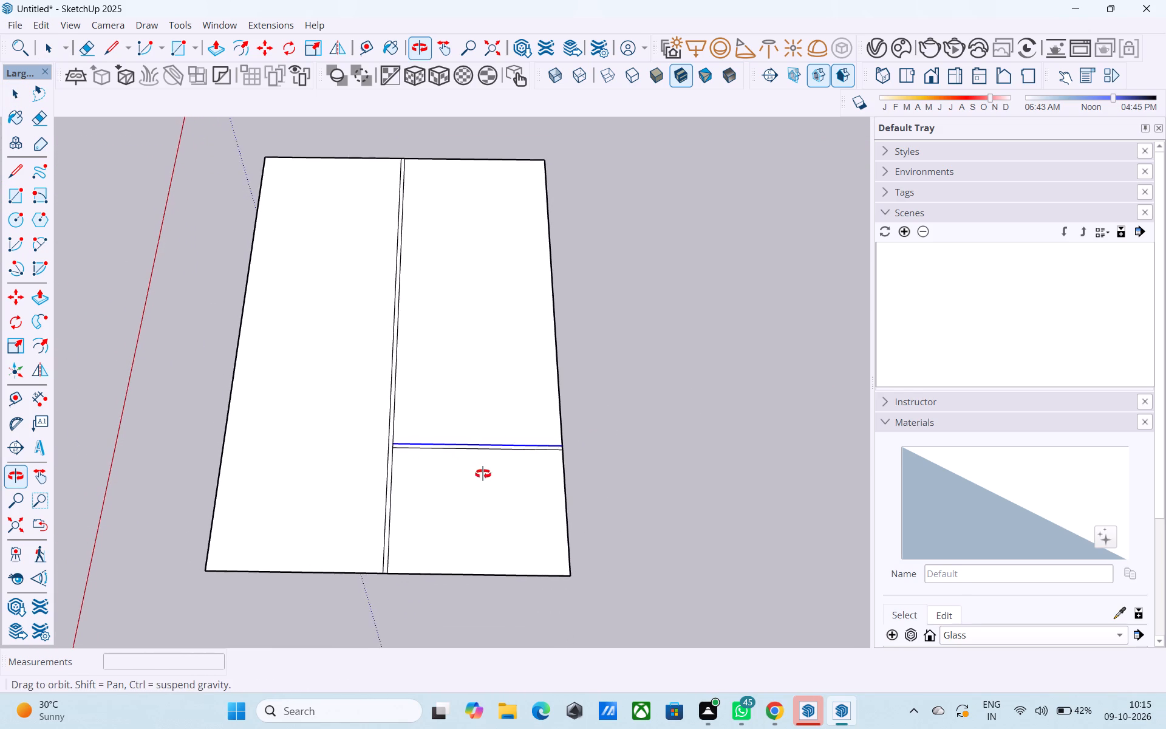
middle_click_drag(483, 474, 478, 483, "shift")
middle_click_drag(443, 405, 624, 351, "shift")
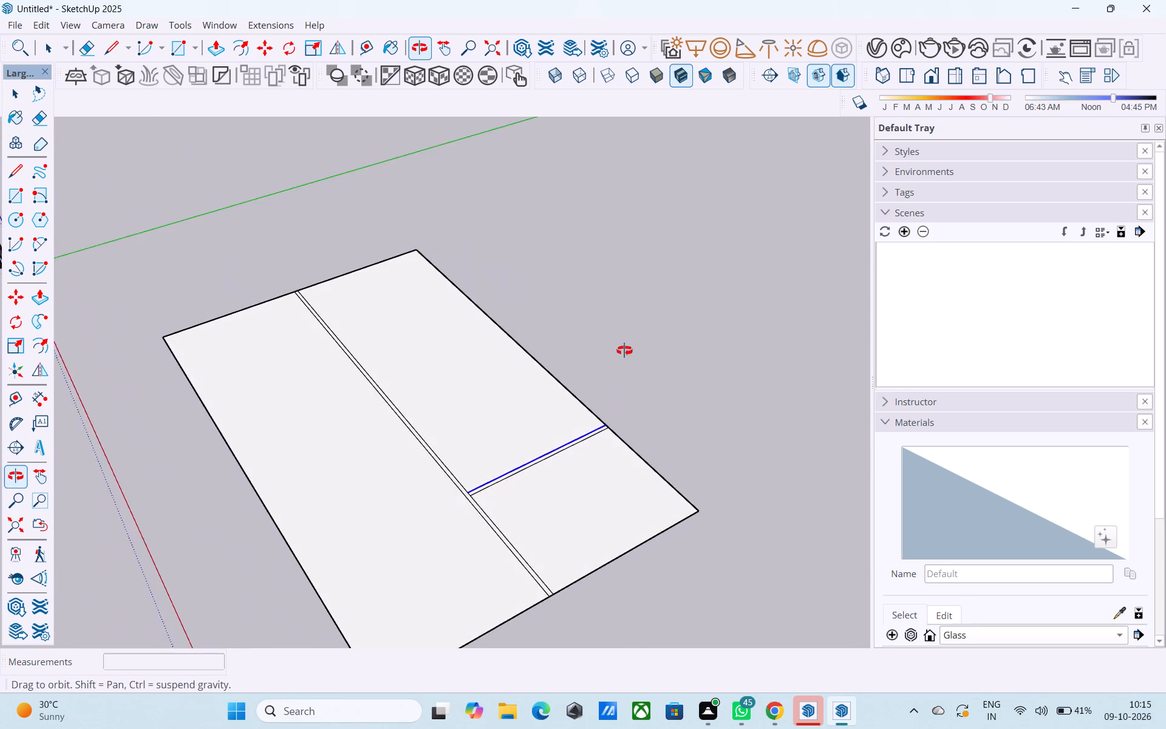
middle_click_drag(624, 351, 373, 405, "shift")
middle_click_drag(449, 394, 466, 447, "shift")
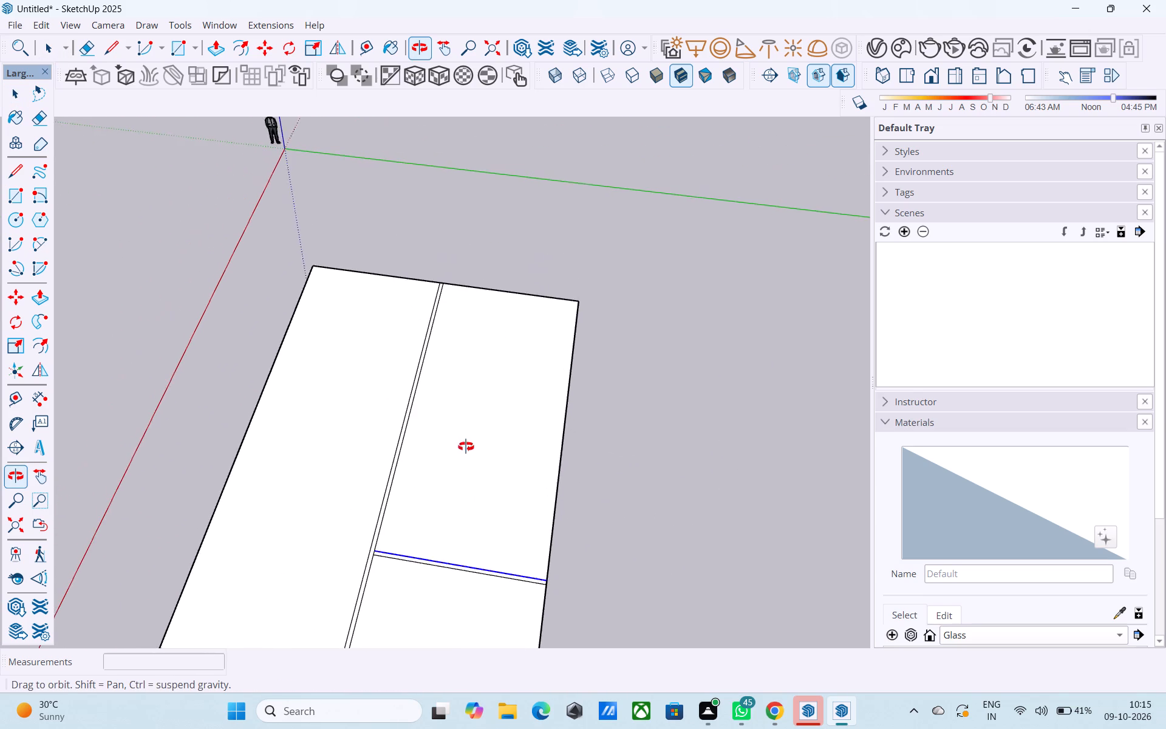
middle_click_drag(466, 447, 570, 369, "shift")
middle_click_drag(544, 444, 572, 335, "shift")
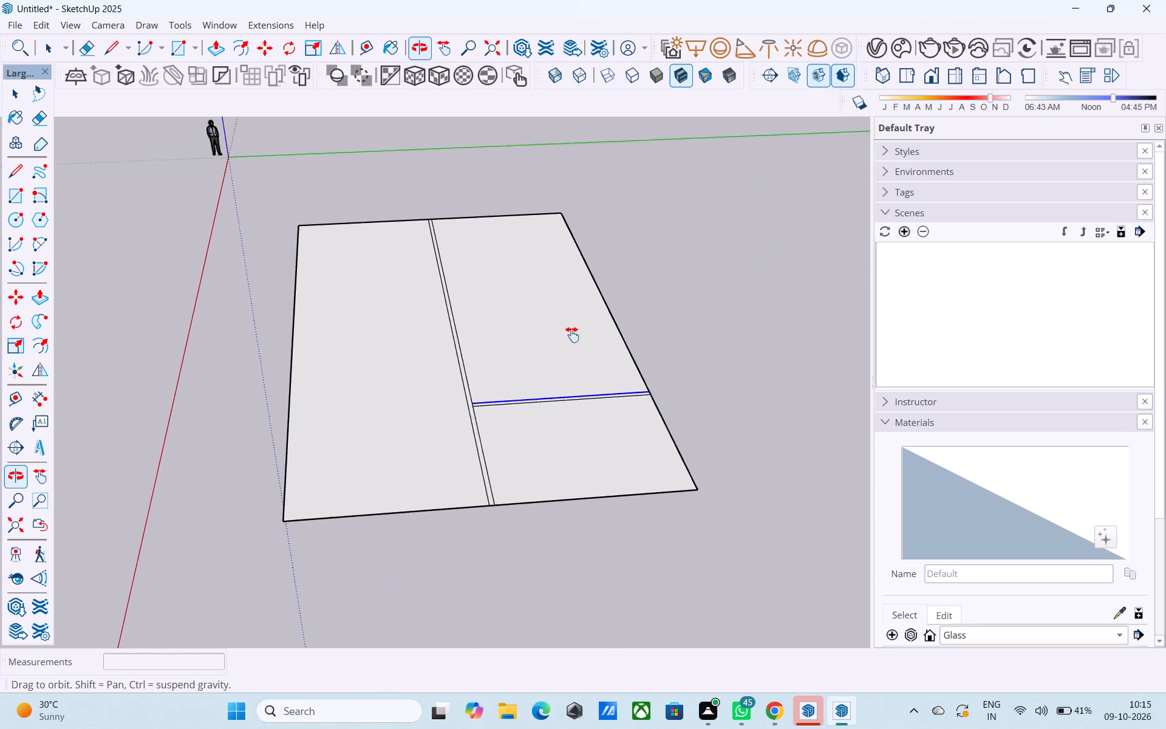
middle_click_drag(572, 335, 569, 454, "shift")
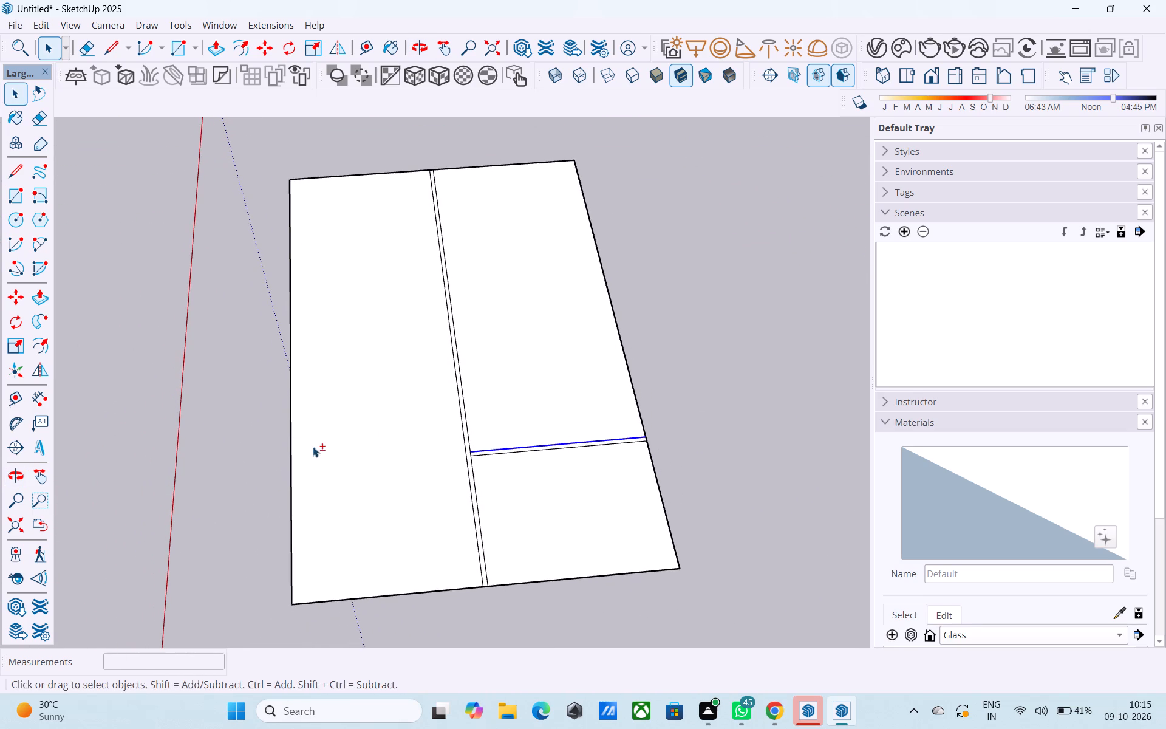
middle_click_drag(332, 451, 363, 468, "shift")
middle_click_drag(407, 476, 381, 508)
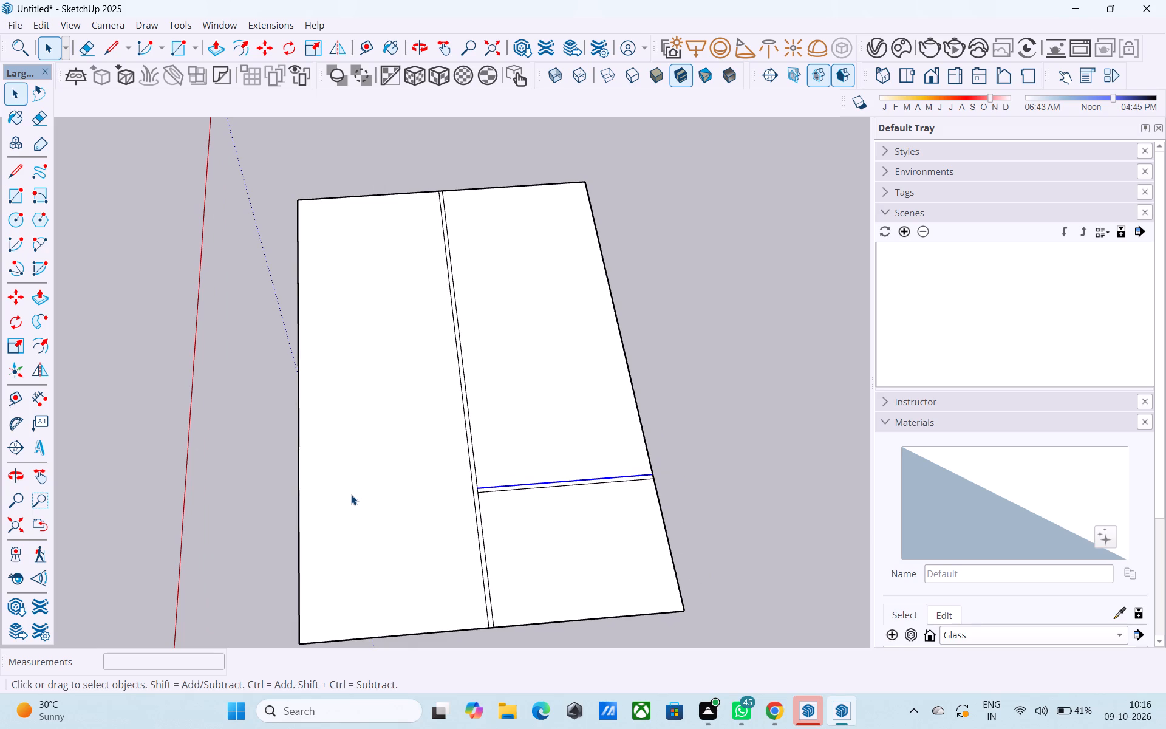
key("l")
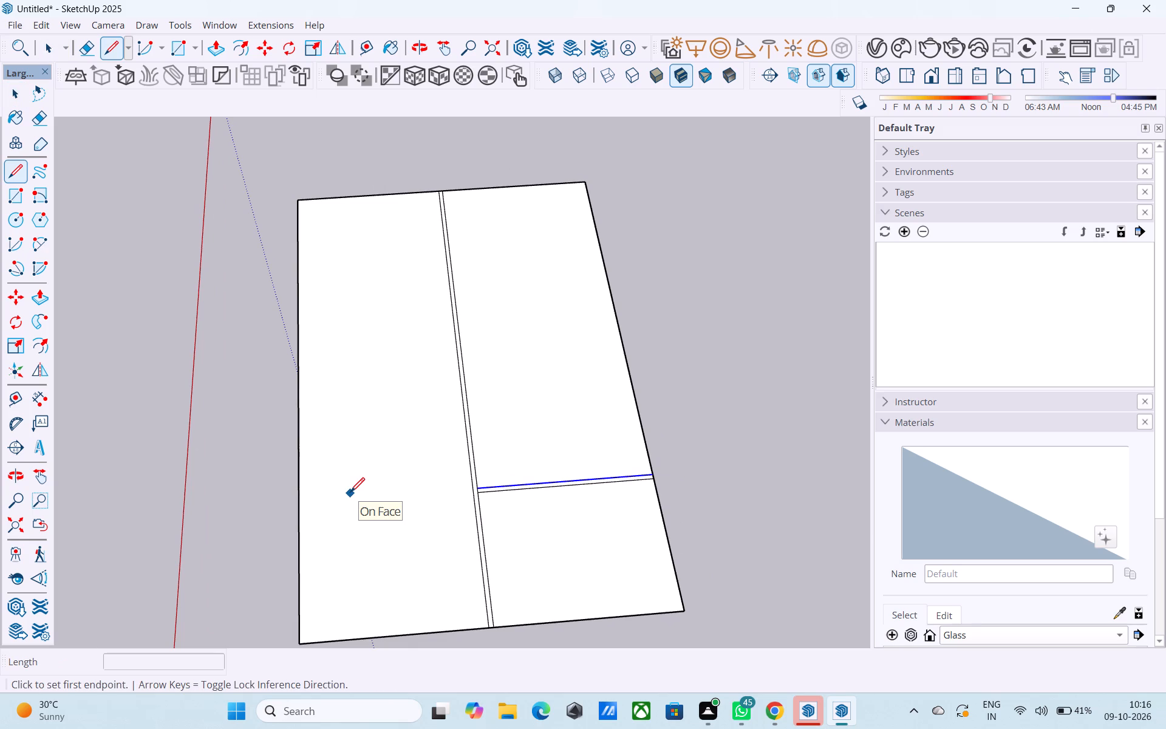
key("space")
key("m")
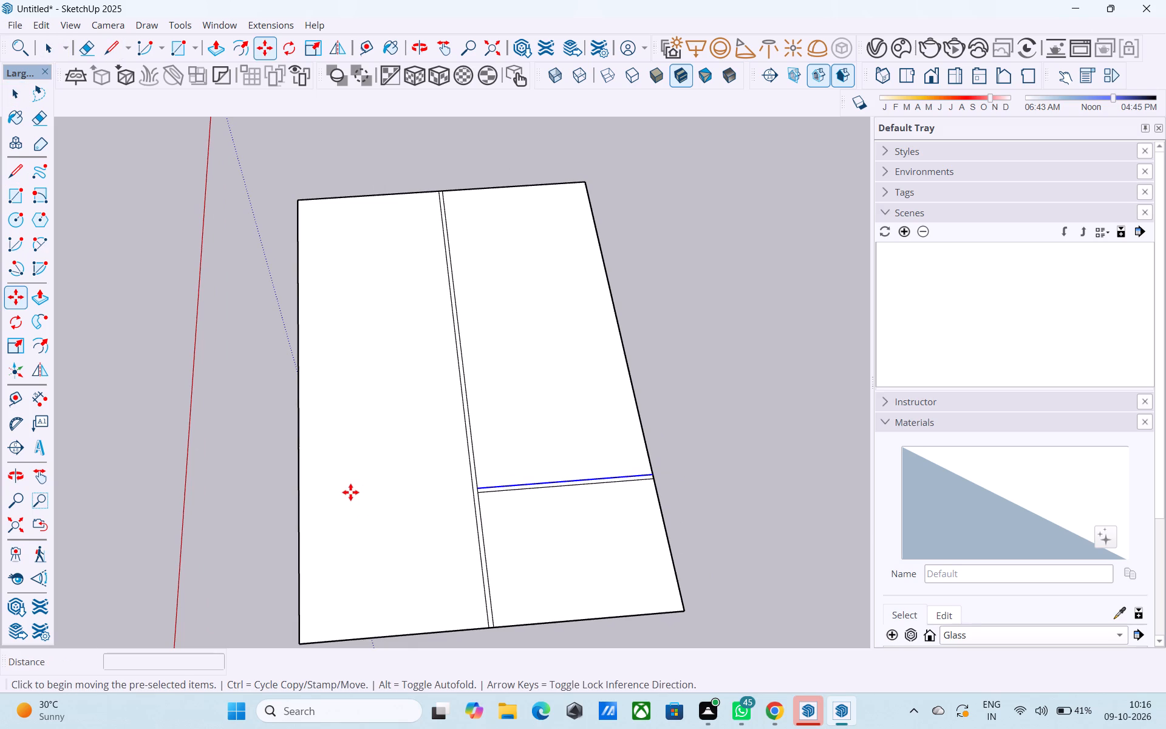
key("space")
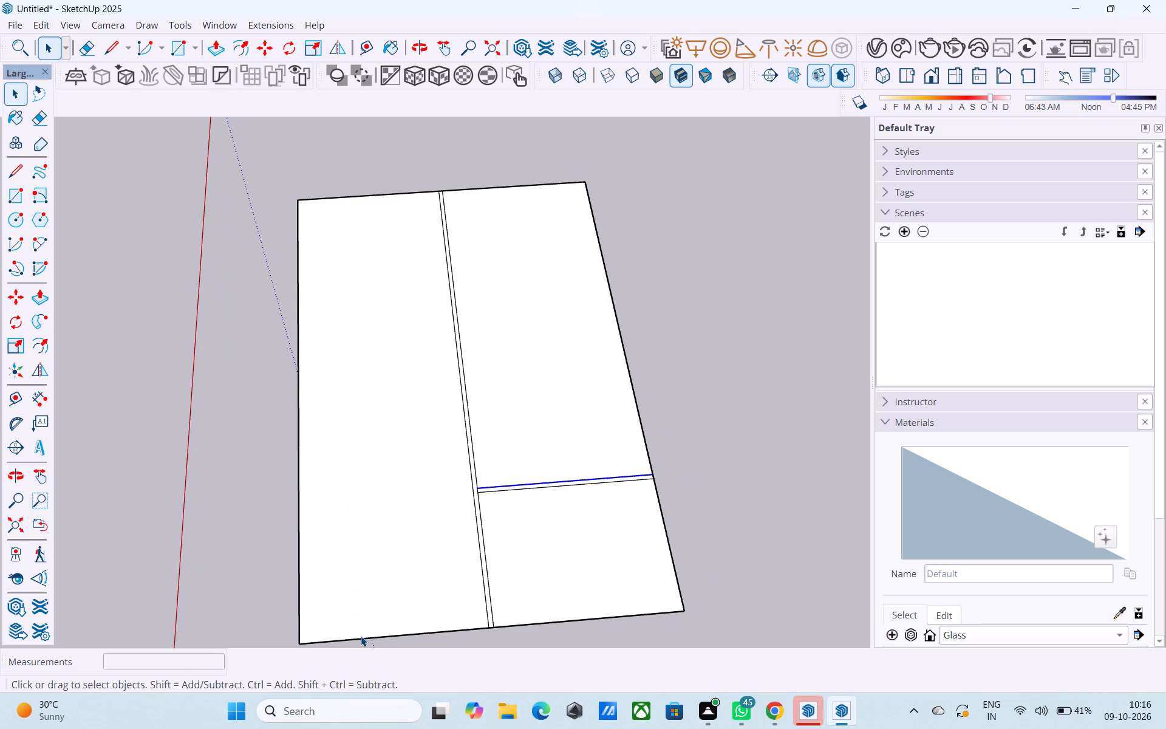
Copy the front edge segment between the red axis side and the middle wall strip 9" inward to outline the outer wall's thickness.
left_click(361, 636)
left_click(359, 637)
key("m")
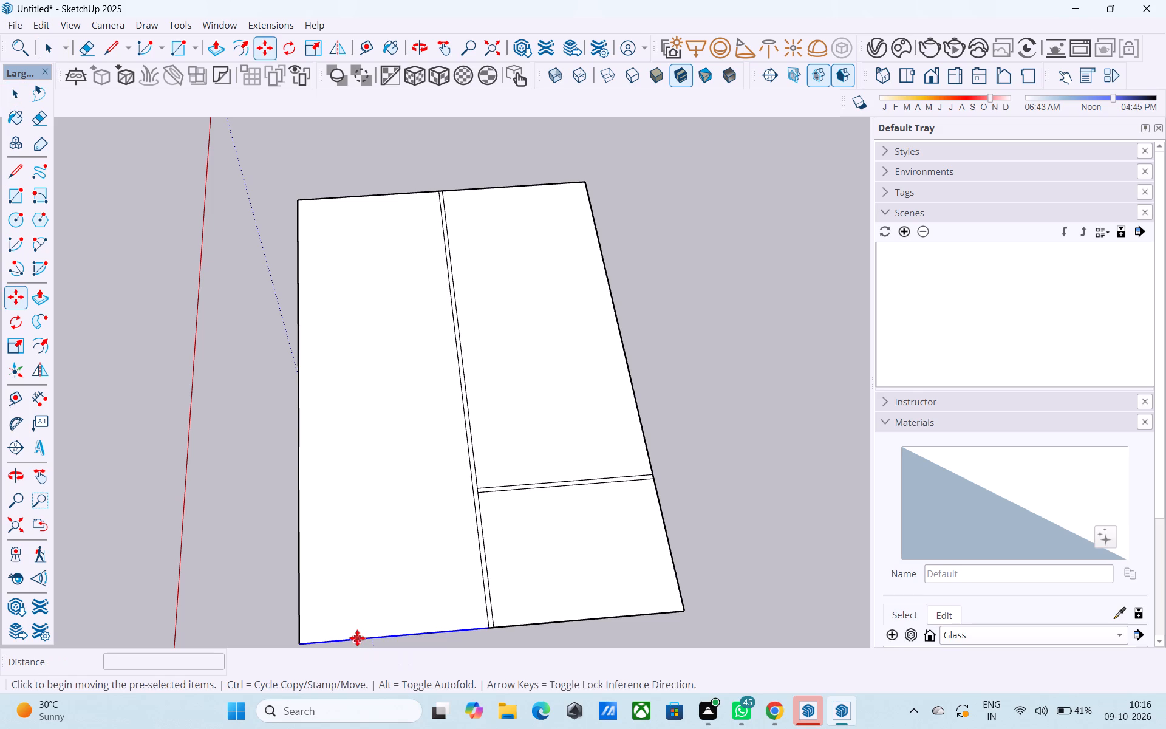
middle_click_drag(348, 636, 384, 442, "shift")
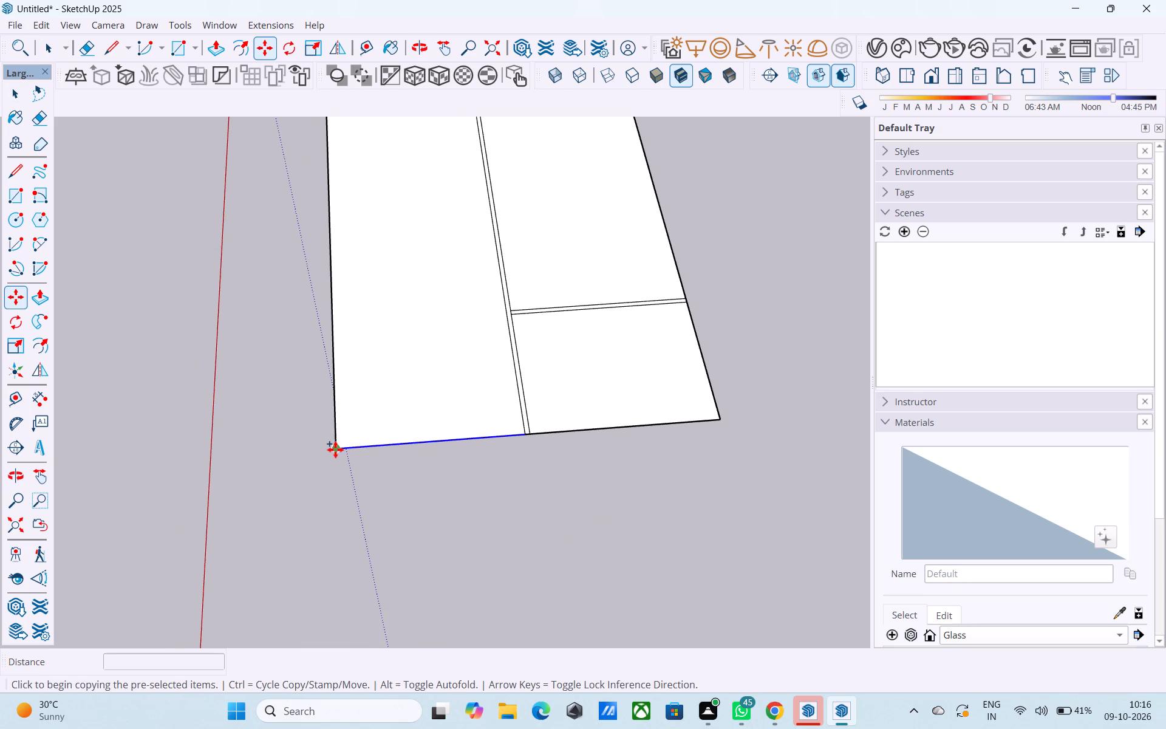
left_click(335, 450)
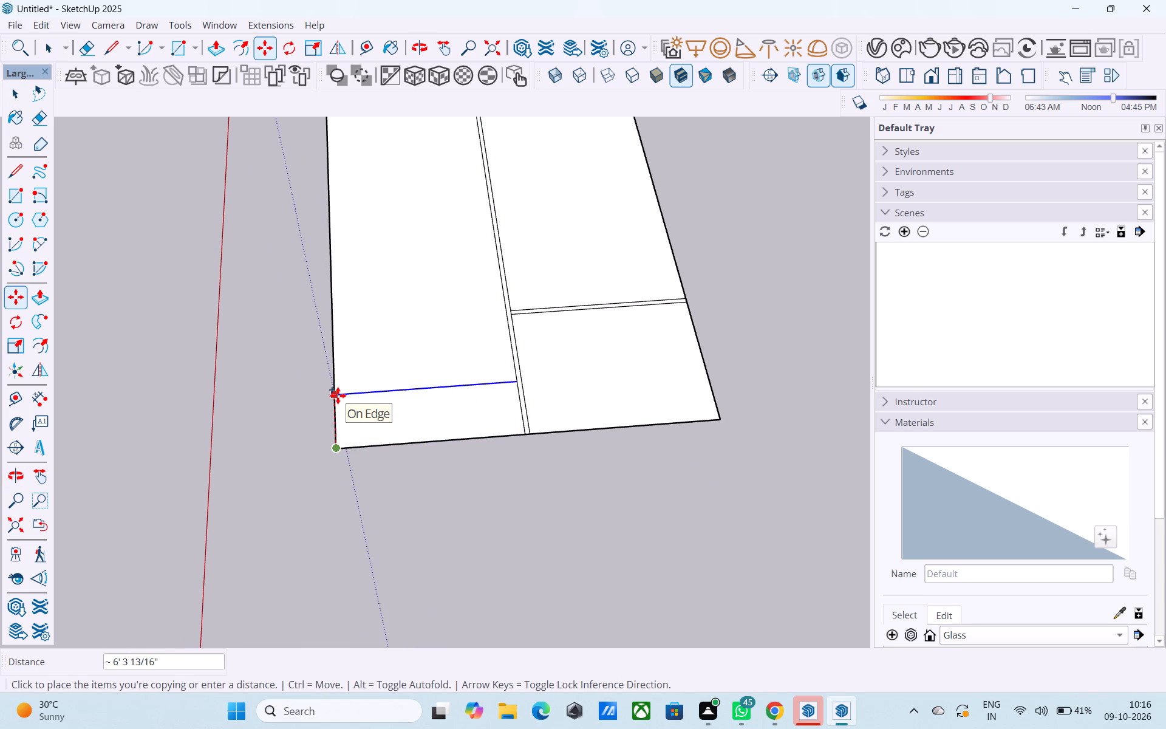
type("9\"")
key("Return")
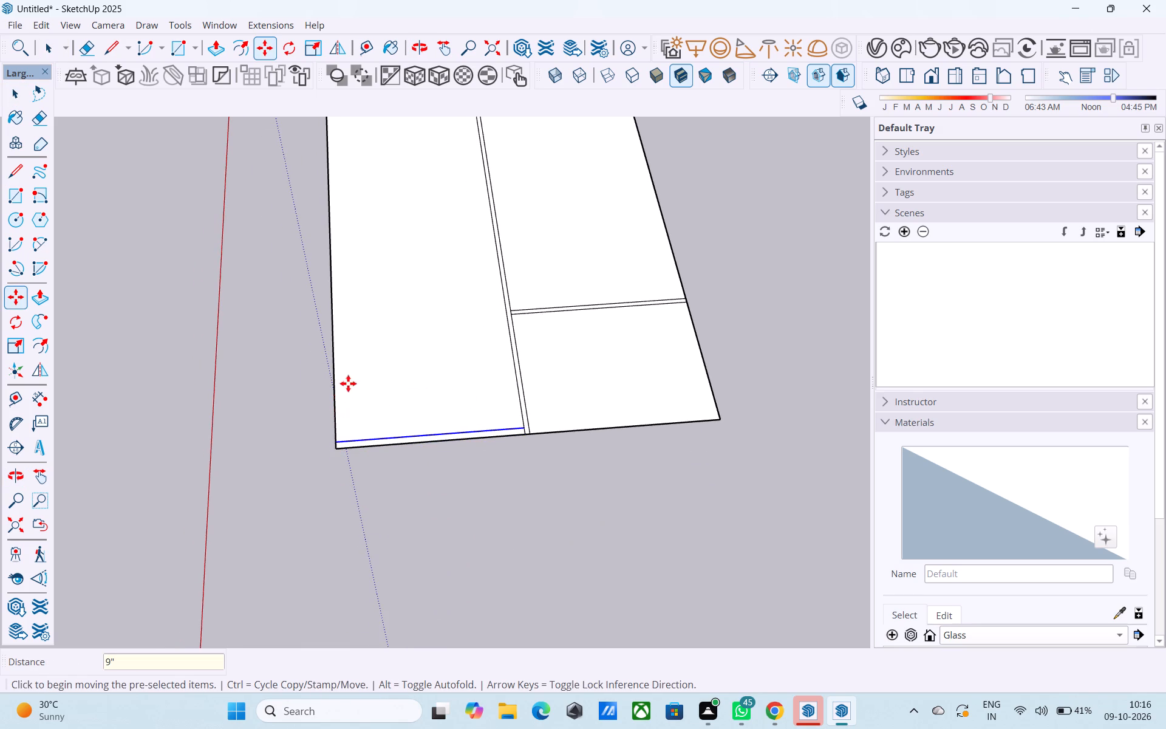
Copy the inner front wall line 8' further inward as a cross divider on the red axis side.
left_click(337, 441)
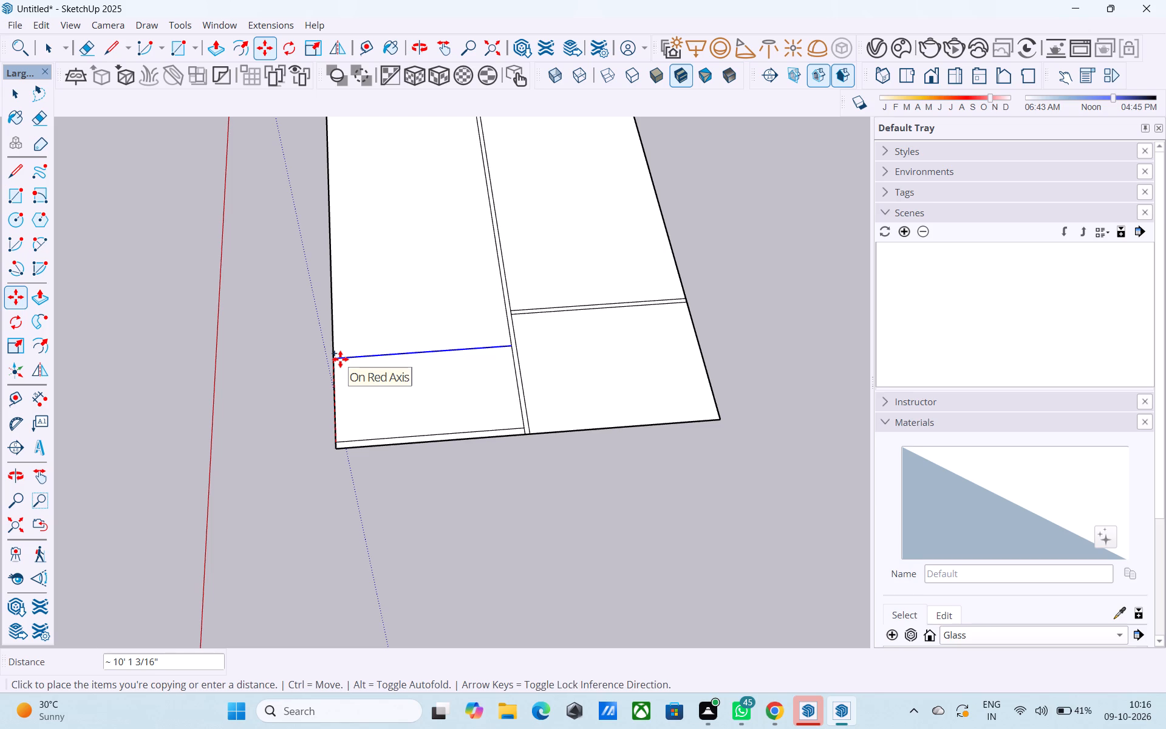
key("1")
key("BackSpace")
type("8'")
key("Return")
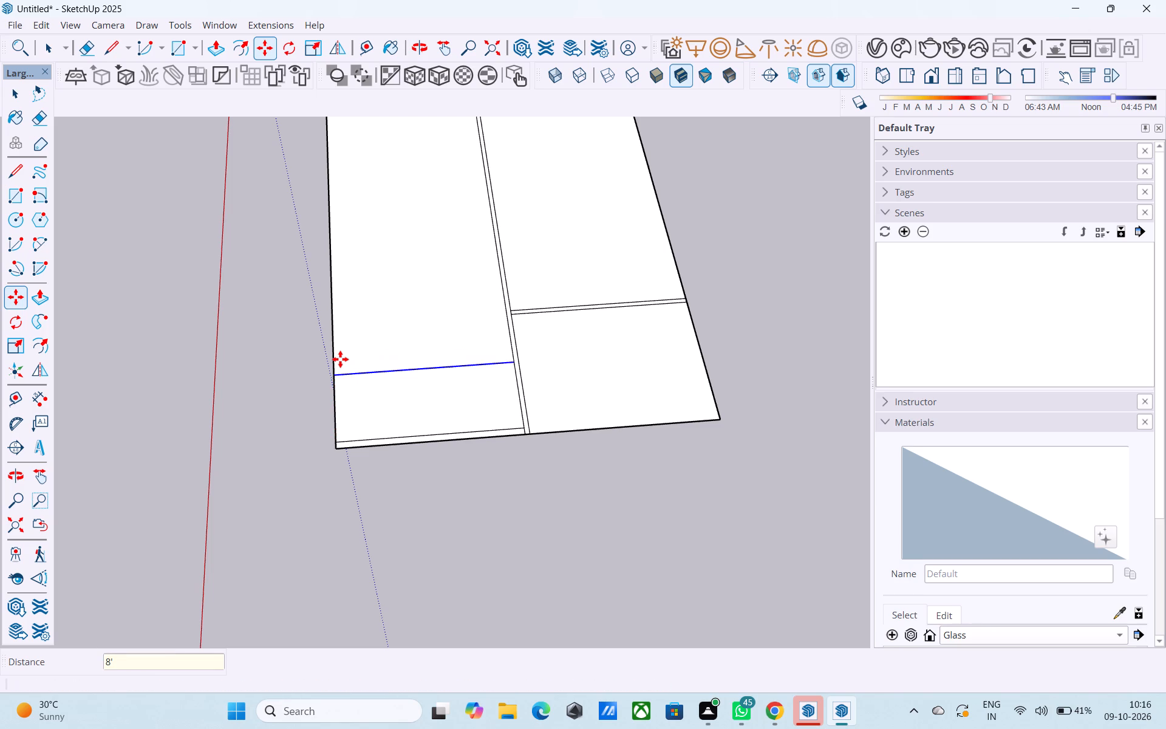
Set the copied cross divider's distance to 10'.
type("10'")
key("Return")
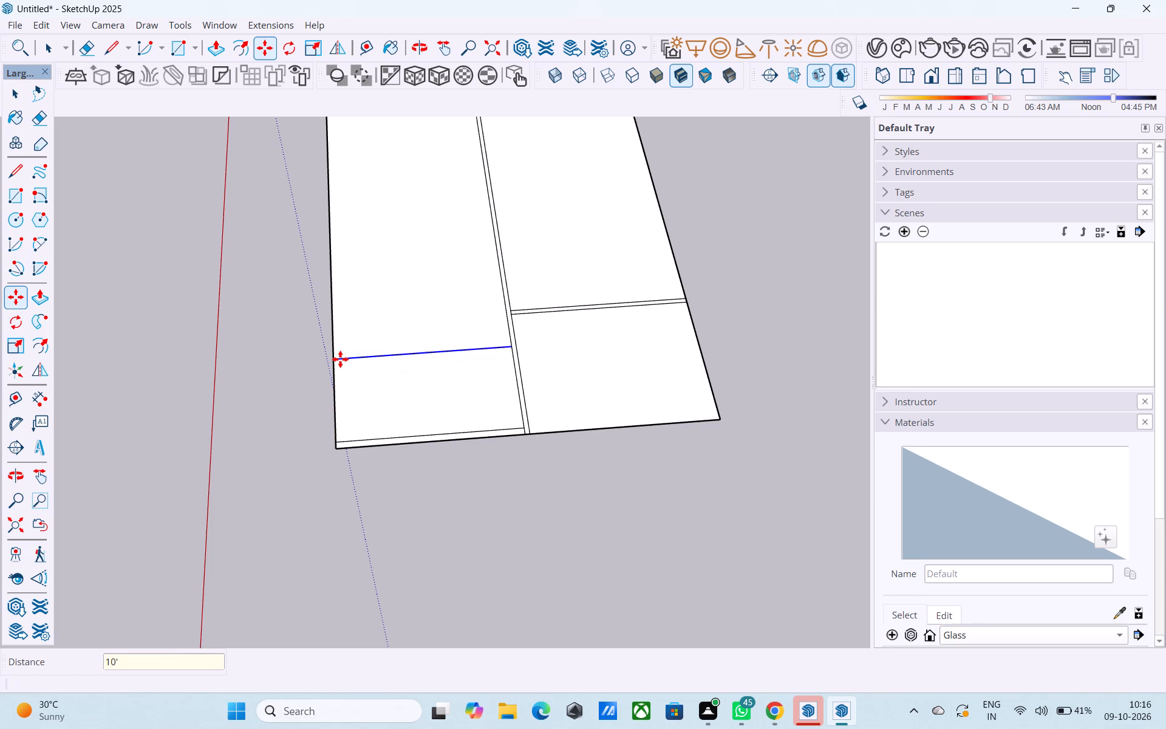
Copy the front room's outer edge segment on the red axis side 9" inward to outline the side wall's thickness.
scroll(353, 364, "up", 3)
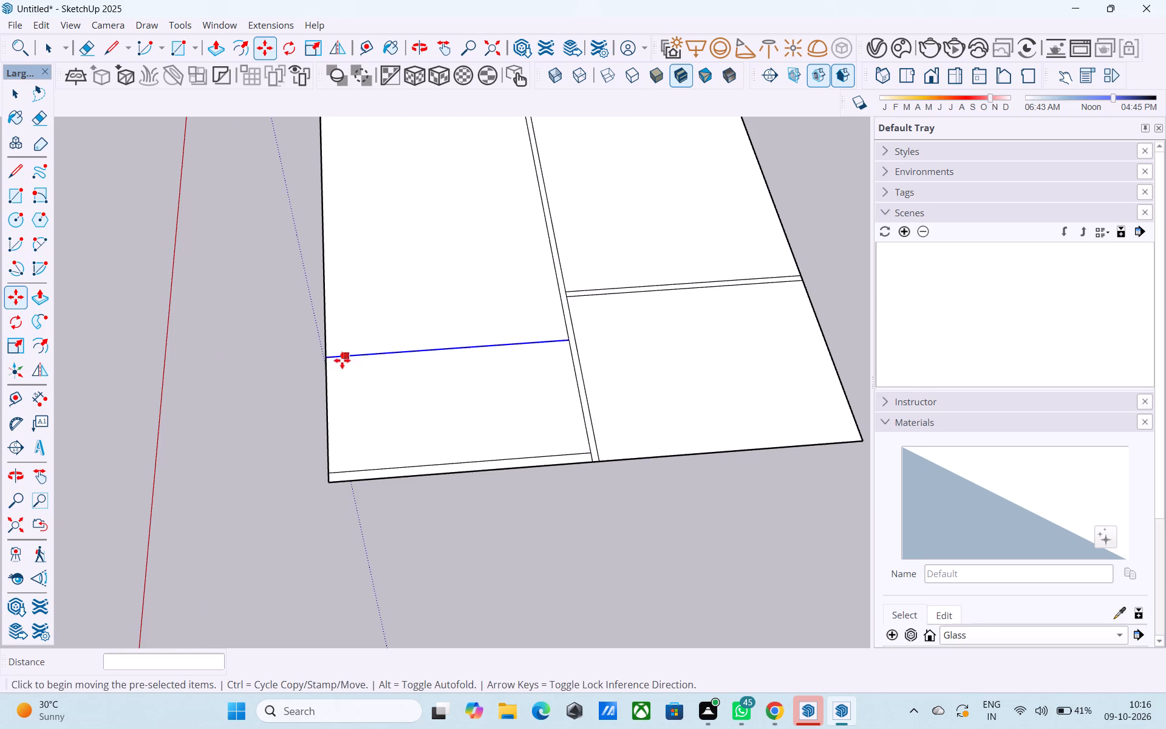
scroll(335, 365, "up", 2)
key("space")
left_click(324, 377)
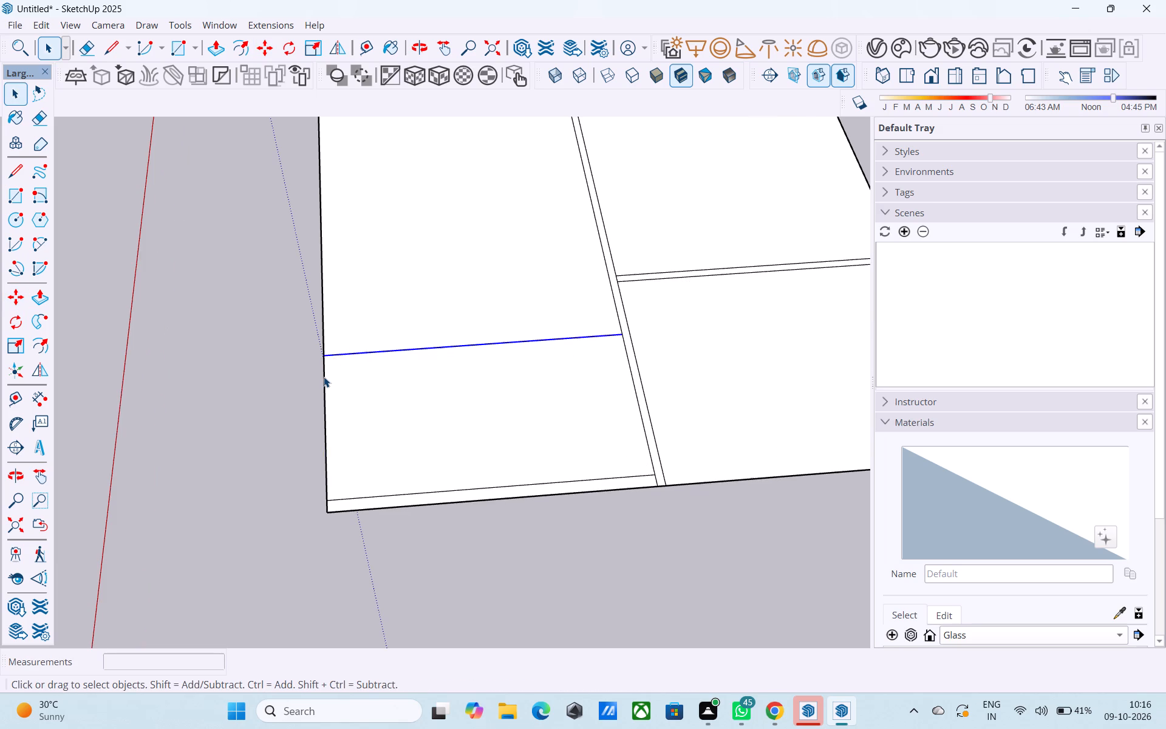
key("m")
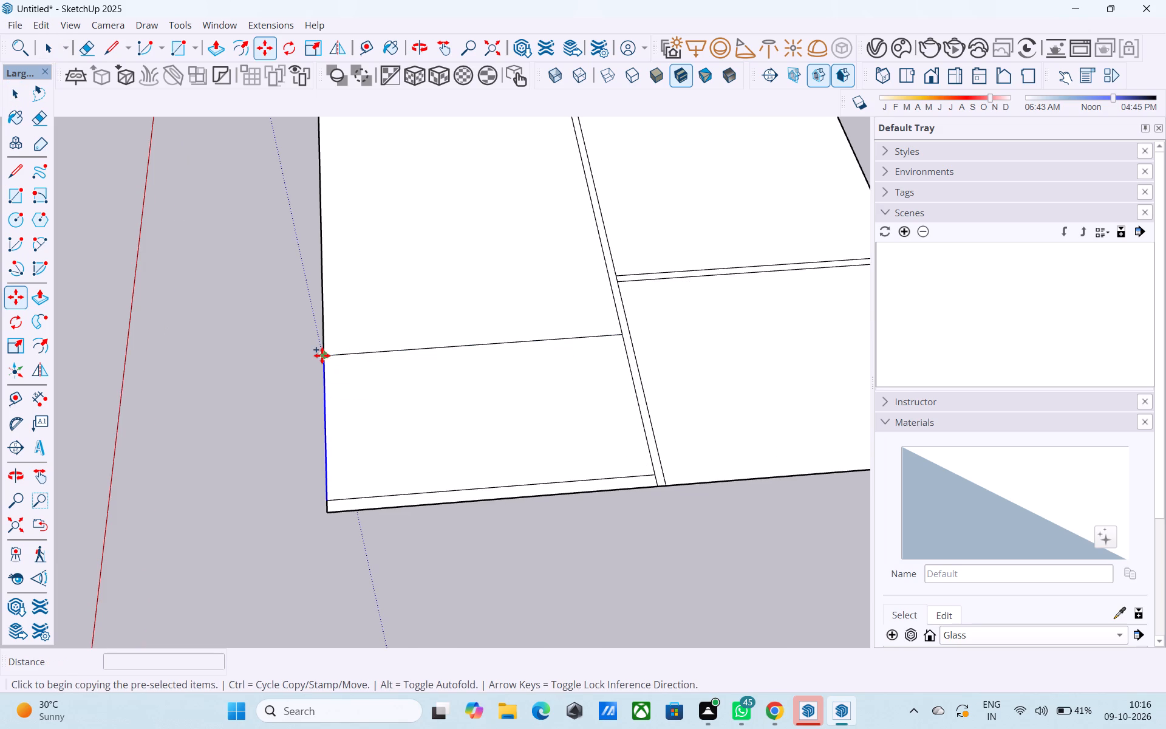
left_click(322, 355)
type("9\"")
key("Return")
key("space")
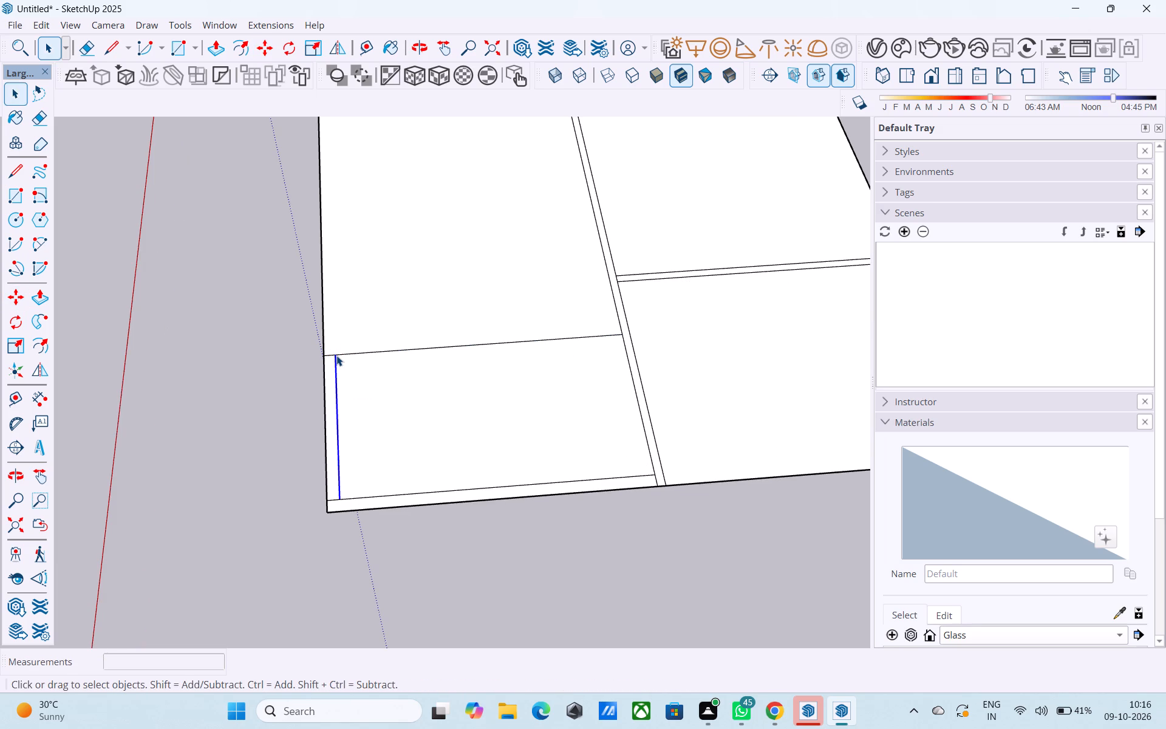
Copy the front room's cross divider, from the side wall line to the middle strip, 6" away from the front edge.
left_click(358, 351)
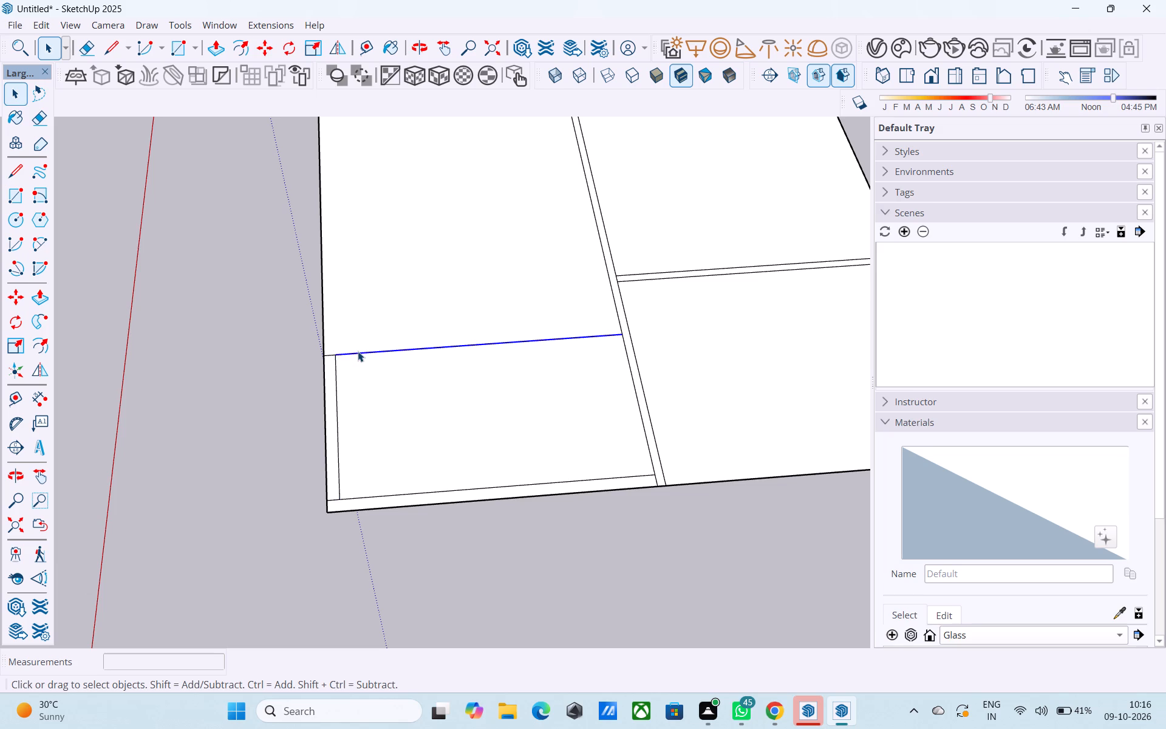
key("m")
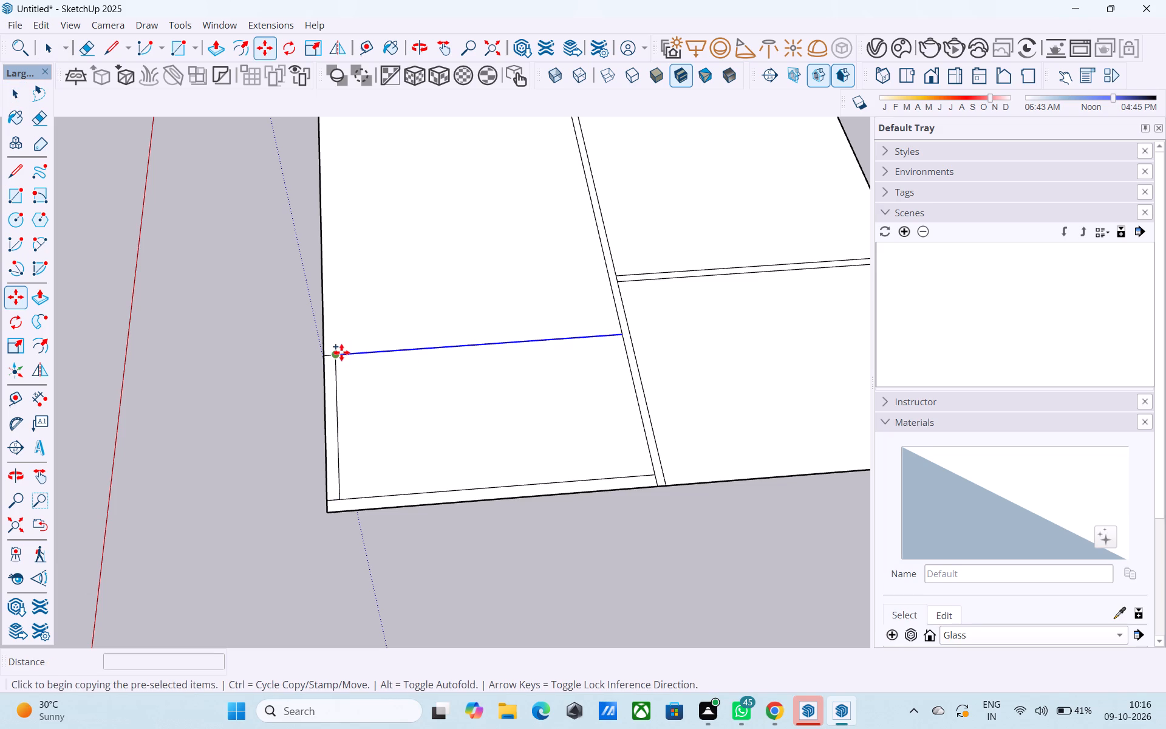
left_click(341, 354)
left_click(341, 343)
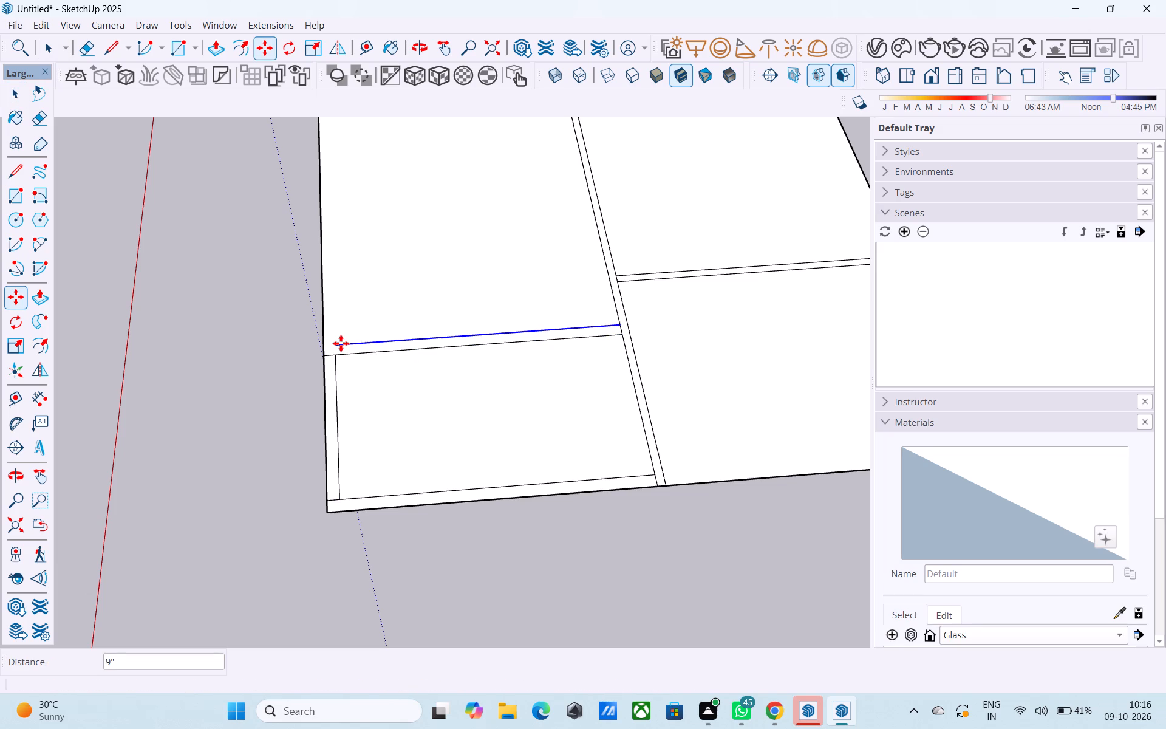
type("6\"")
key("Return")
key("space")
scroll(332, 366, "up", 3)
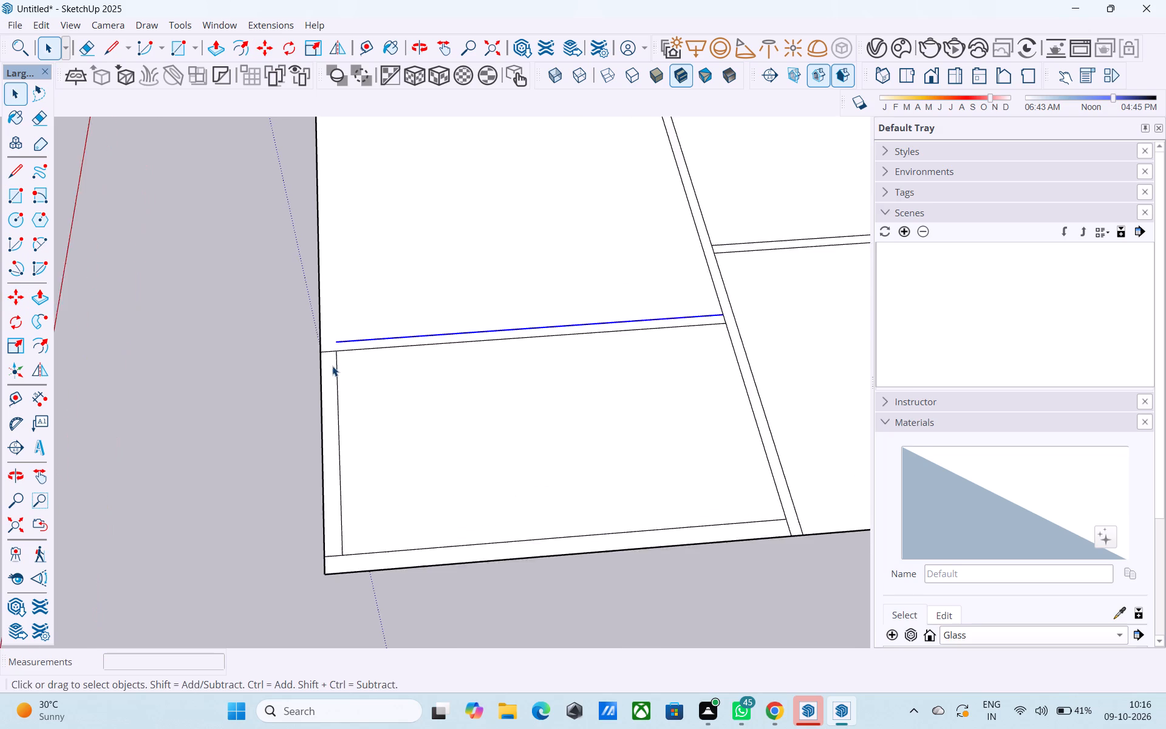
Copy the remaining outer edge on the red axis side, beyond the cross divider, 9" inward to continue the side wall line.
scroll(332, 366, "up", 4)
scroll(332, 368, "down", 4)
middle_click_drag(331, 370, 331, 435, "shift")
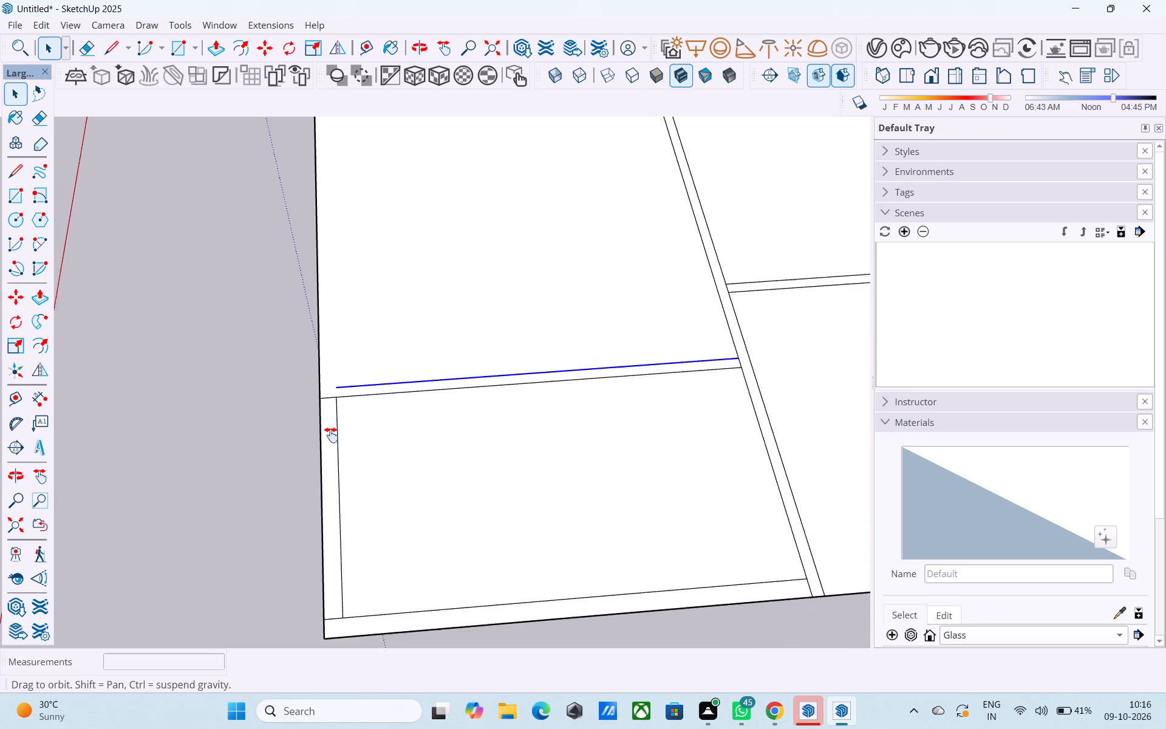
middle_click_drag(331, 435, 329, 459, "shift")
left_click(317, 410)
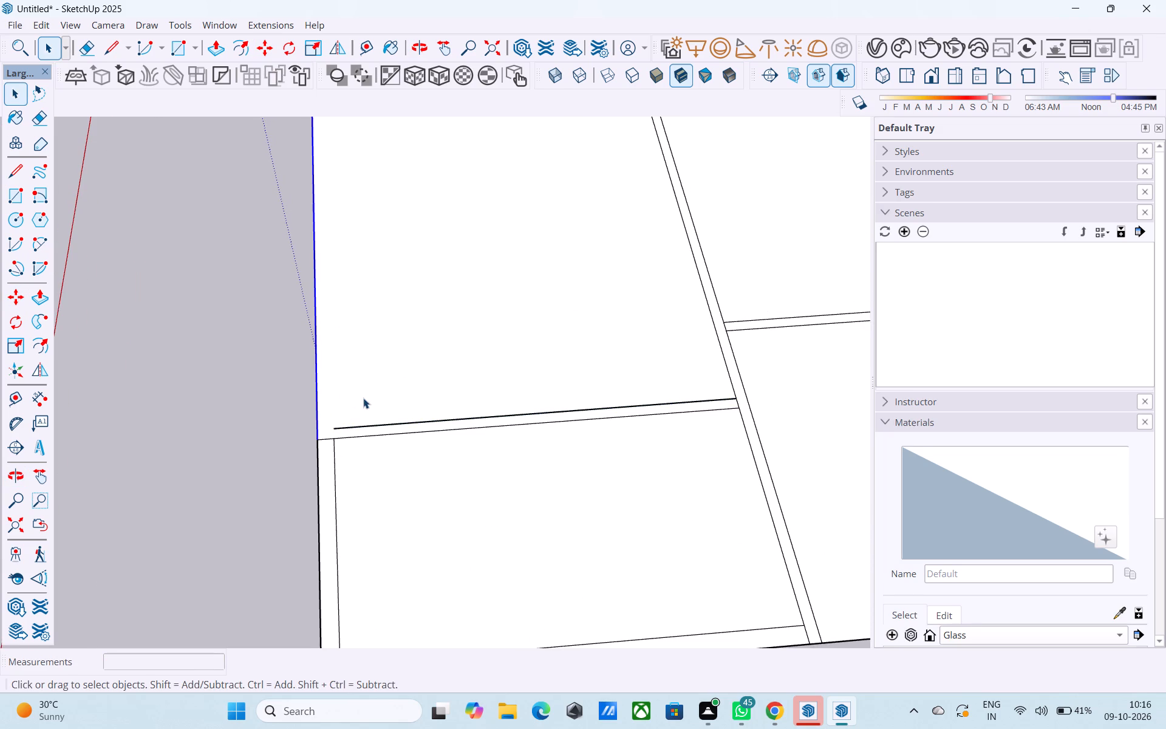
key("m")
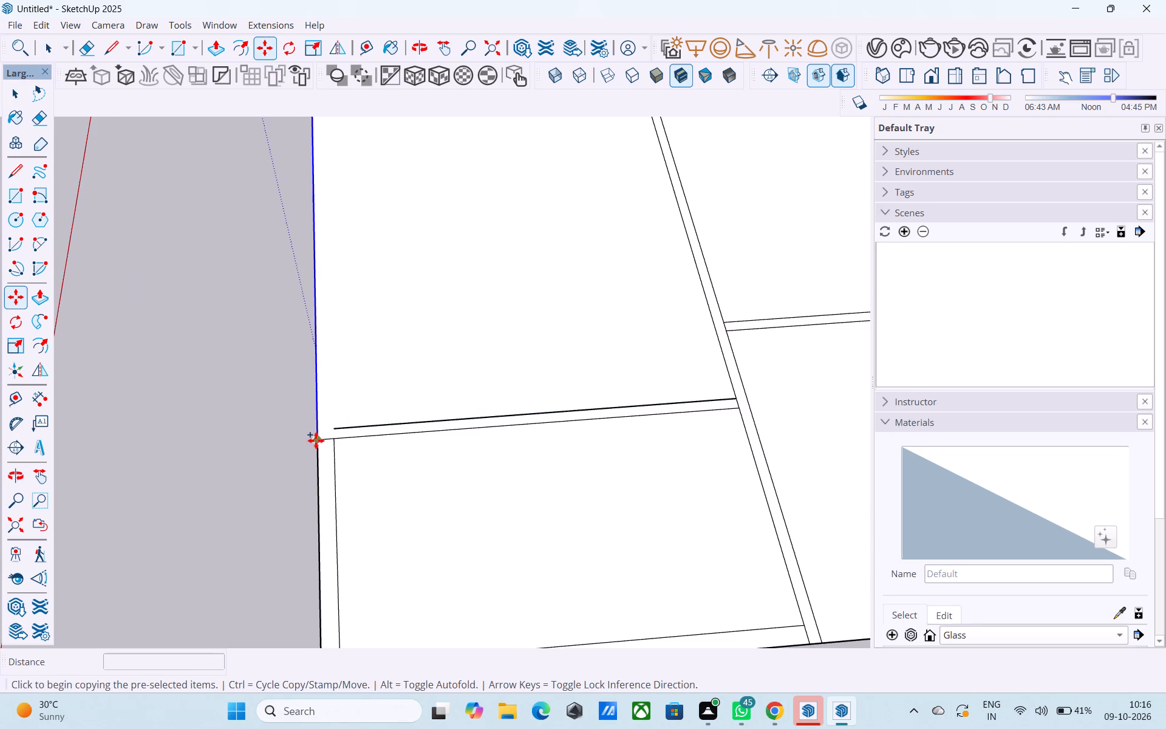
left_click(316, 440)
left_click(336, 439)
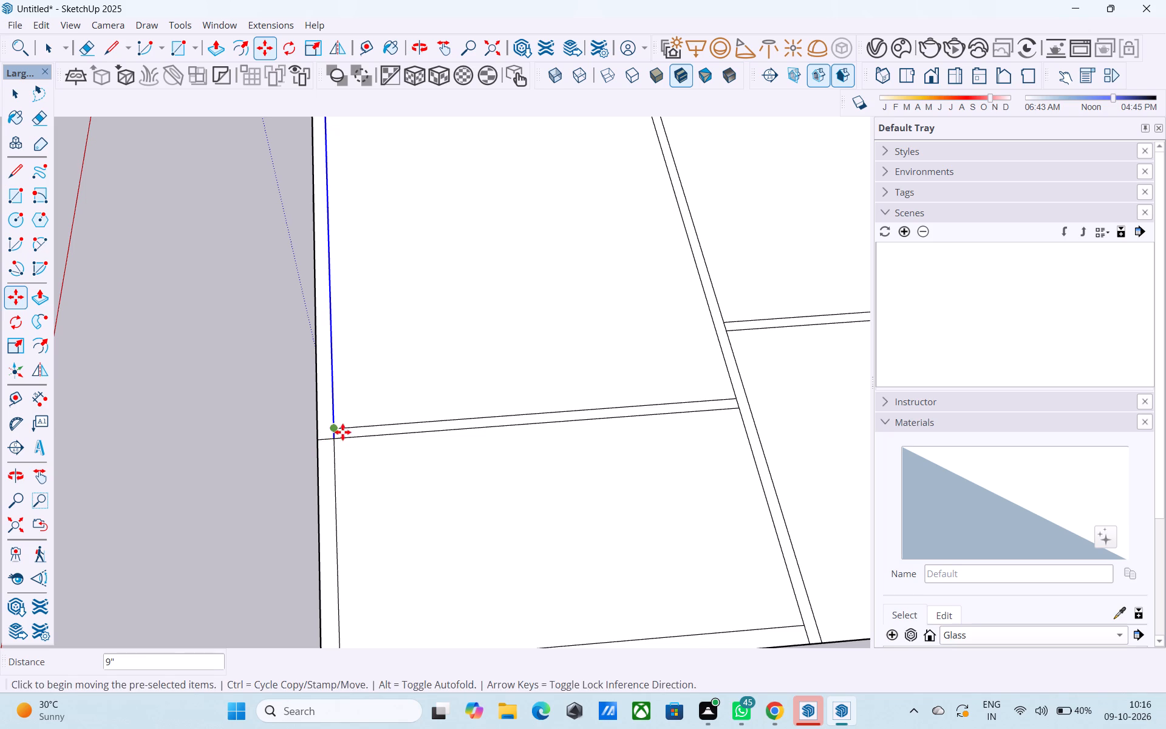
key("space")
Erase the leftover cross divider stub between the side wall's outer edge and its inner line.
key("e")
scroll(316, 447, "up", 2)
left_click_drag(327, 434, 327, 447)
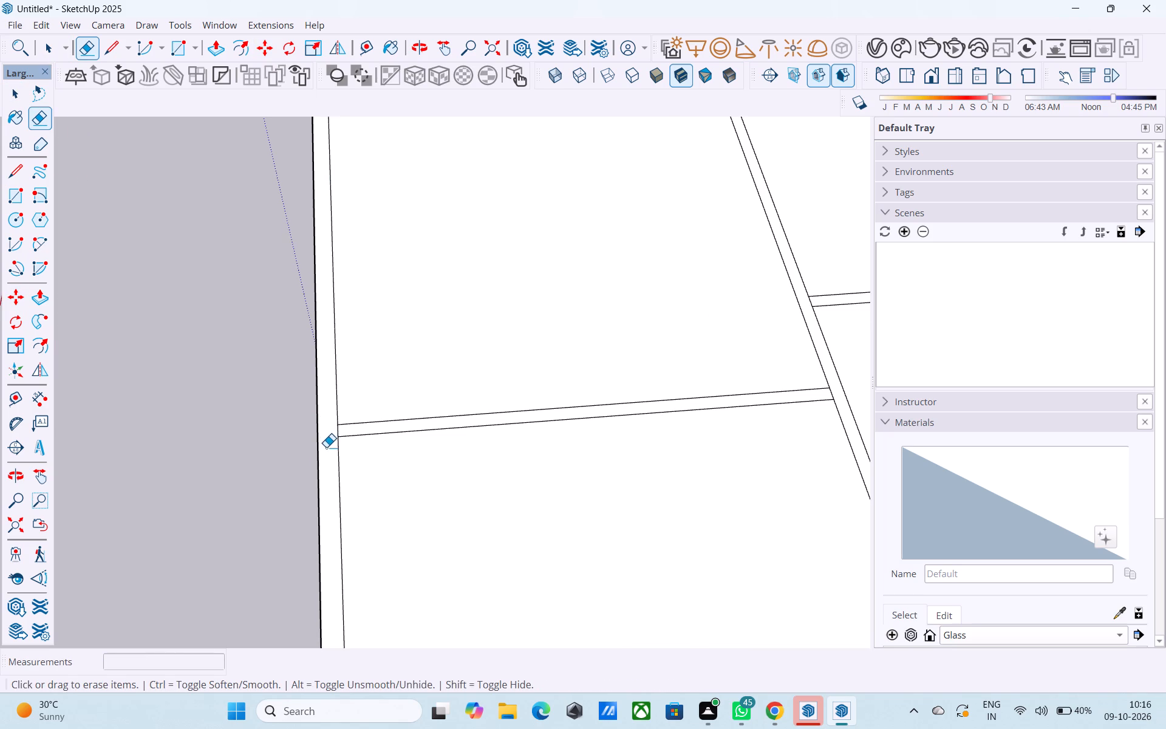
scroll(321, 461, "down", 11)
middle_click_drag(424, 474, 423, 499)
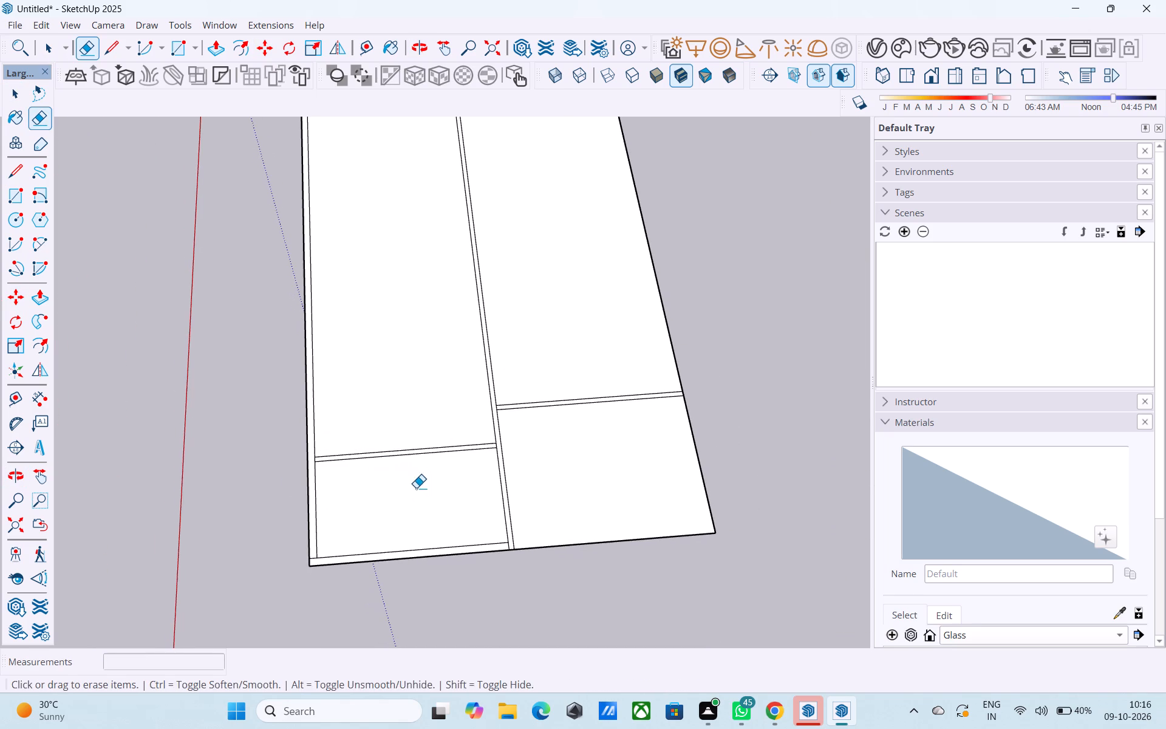
key("space")
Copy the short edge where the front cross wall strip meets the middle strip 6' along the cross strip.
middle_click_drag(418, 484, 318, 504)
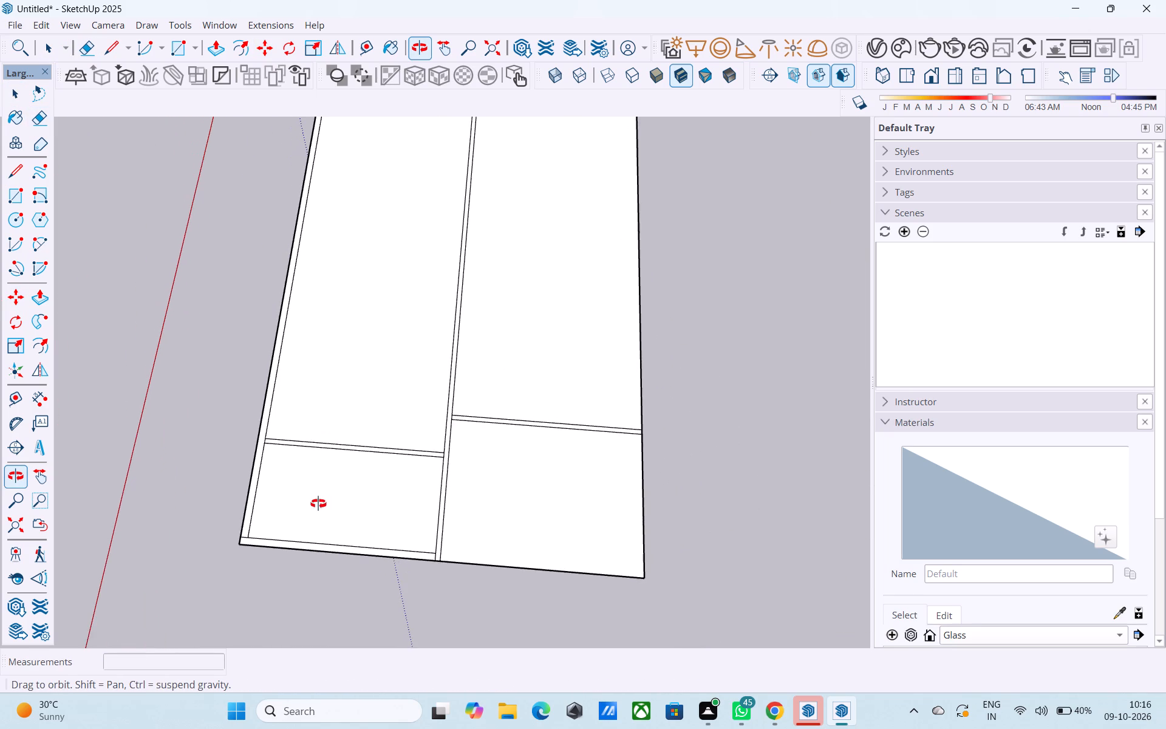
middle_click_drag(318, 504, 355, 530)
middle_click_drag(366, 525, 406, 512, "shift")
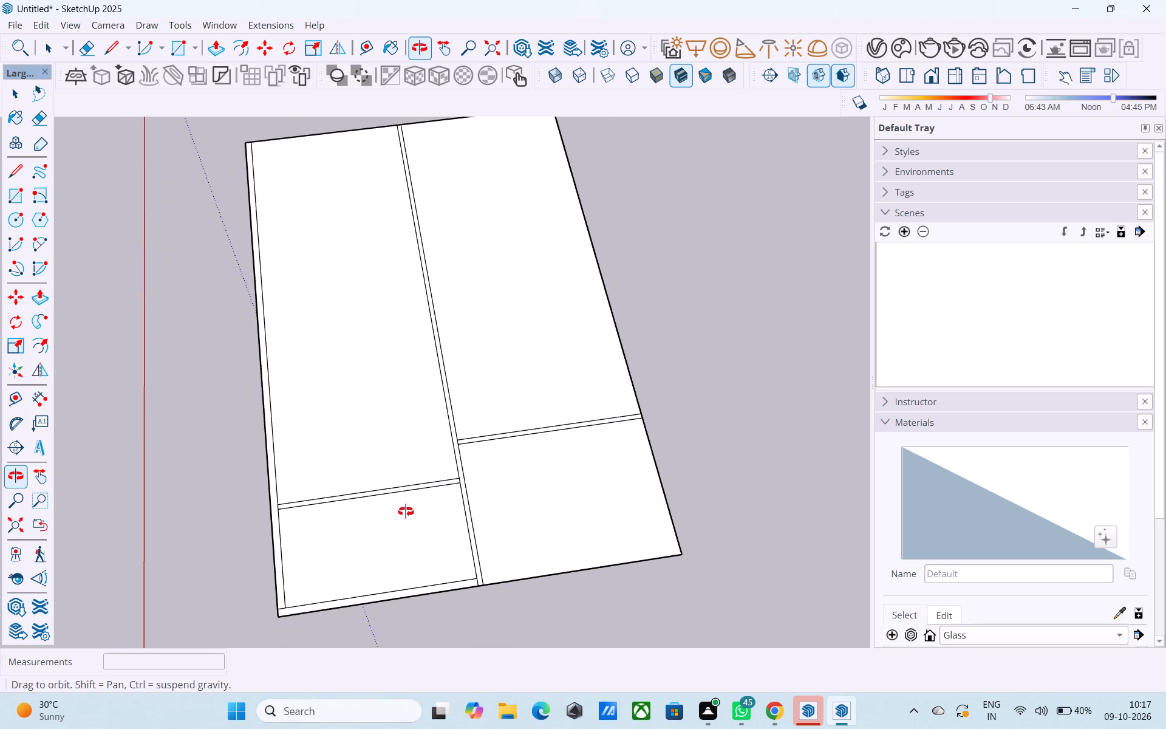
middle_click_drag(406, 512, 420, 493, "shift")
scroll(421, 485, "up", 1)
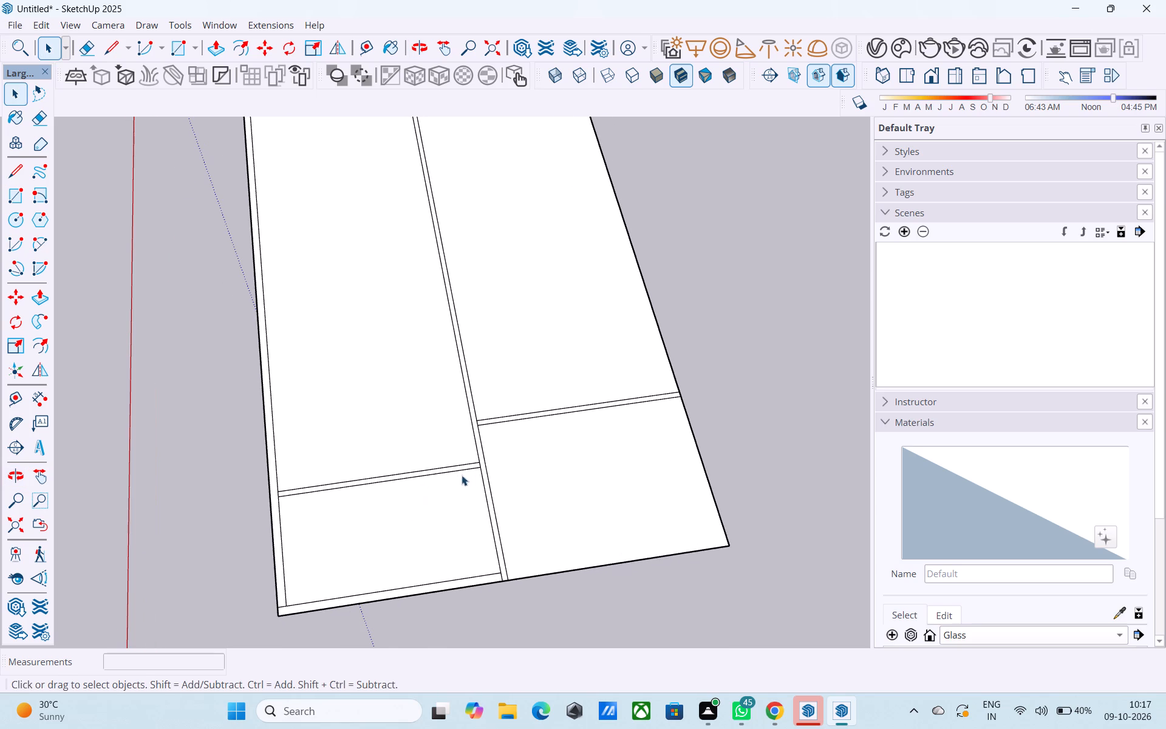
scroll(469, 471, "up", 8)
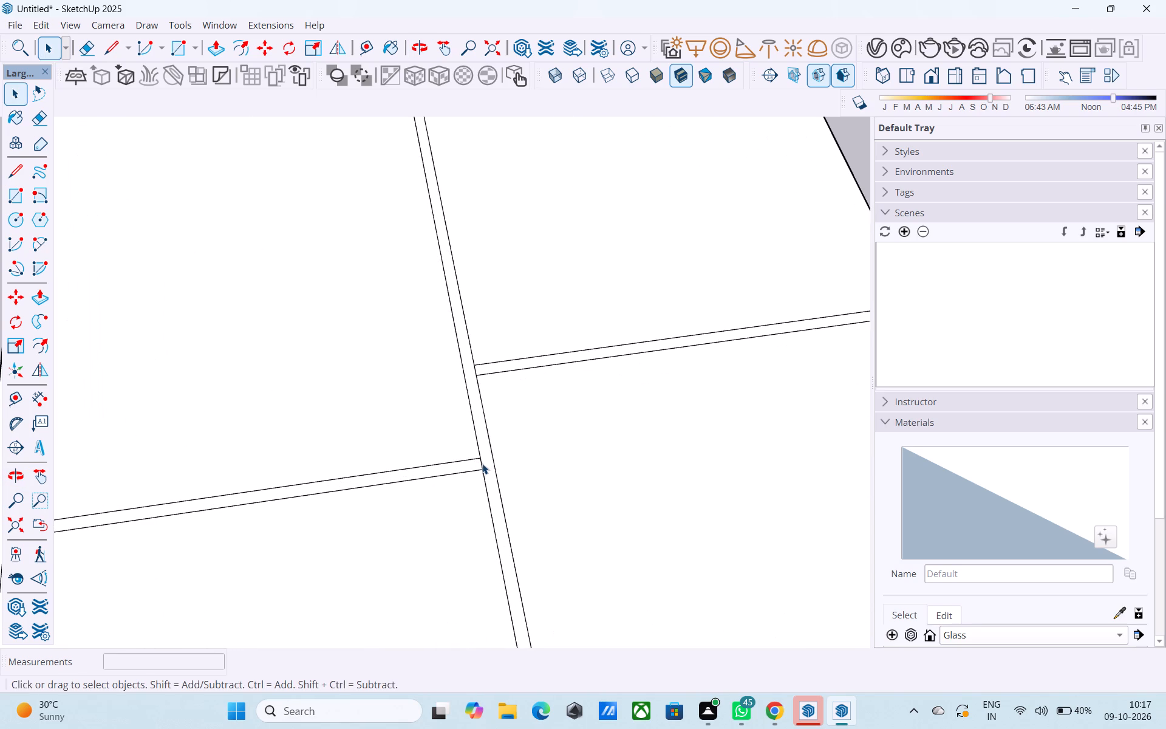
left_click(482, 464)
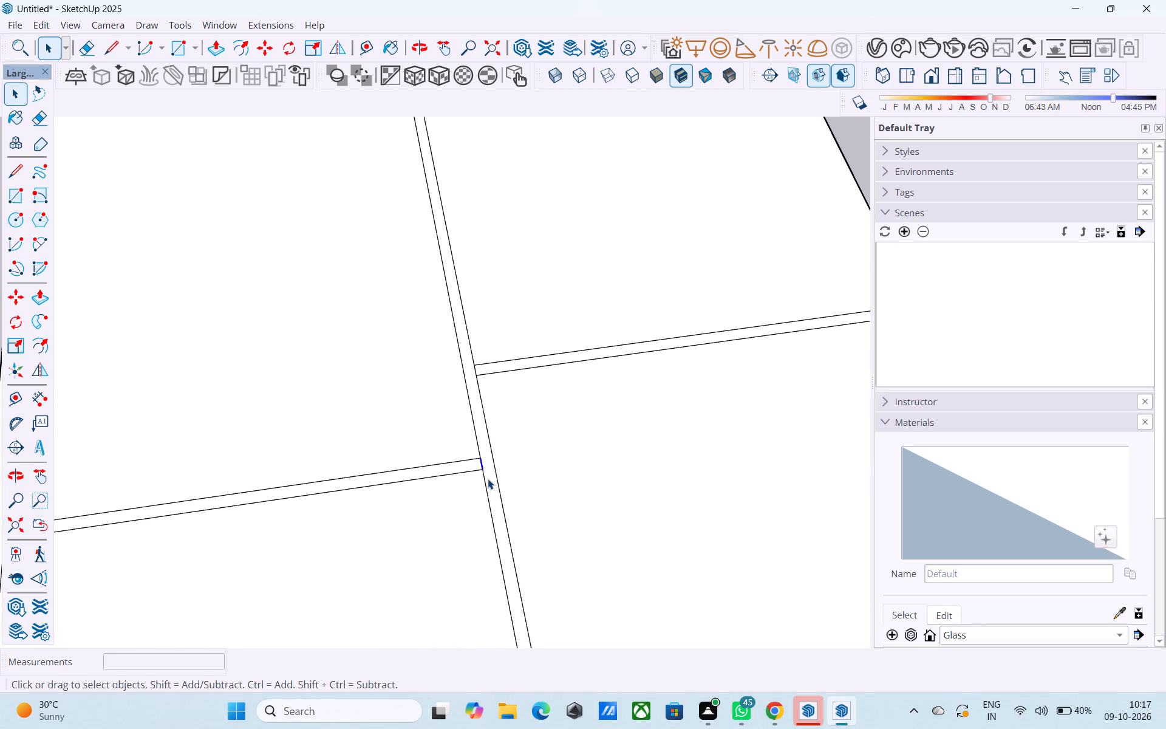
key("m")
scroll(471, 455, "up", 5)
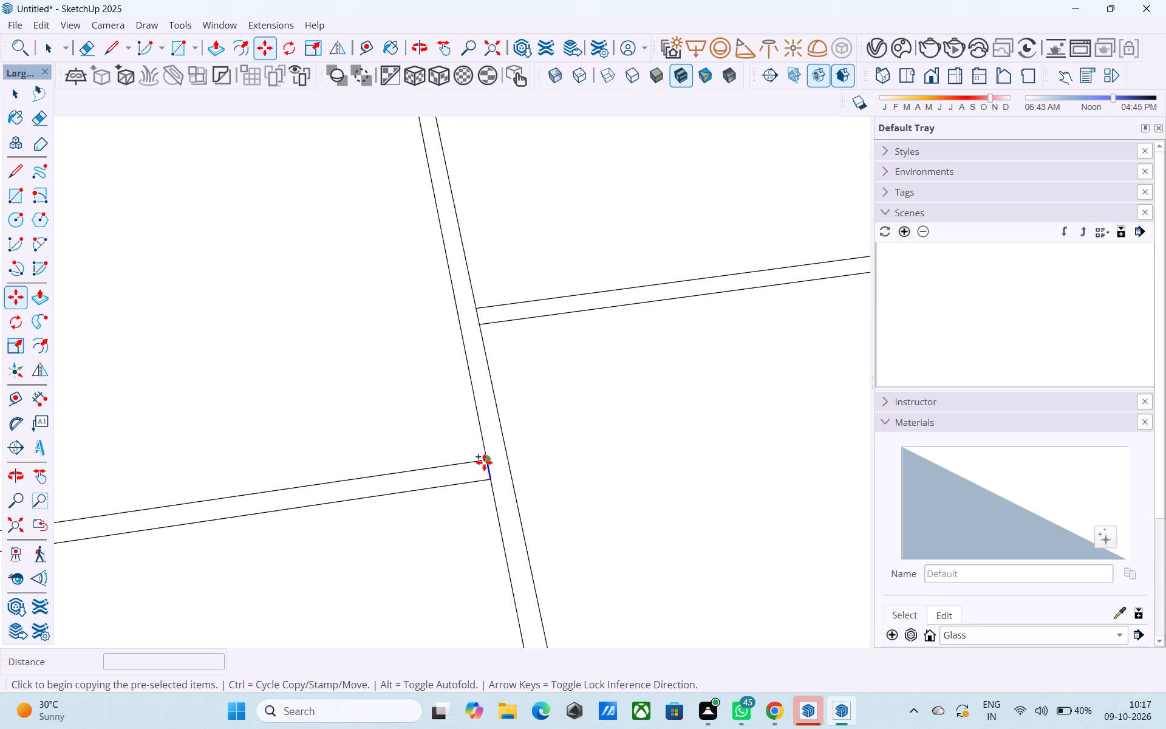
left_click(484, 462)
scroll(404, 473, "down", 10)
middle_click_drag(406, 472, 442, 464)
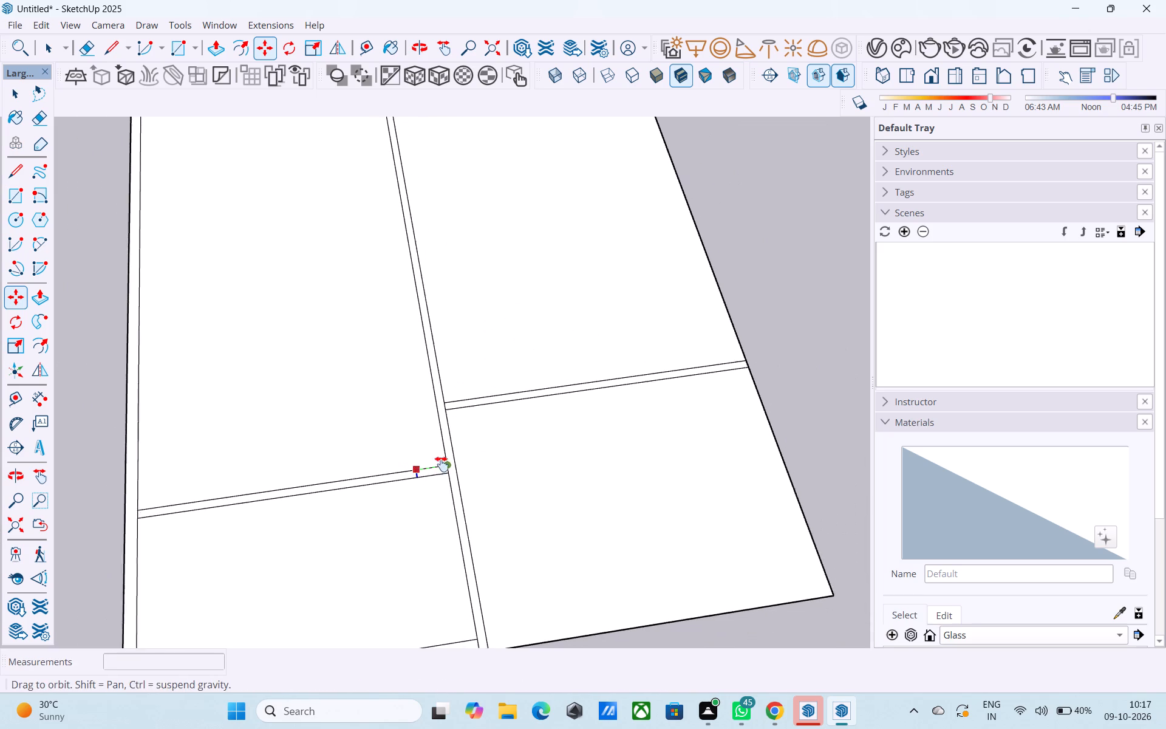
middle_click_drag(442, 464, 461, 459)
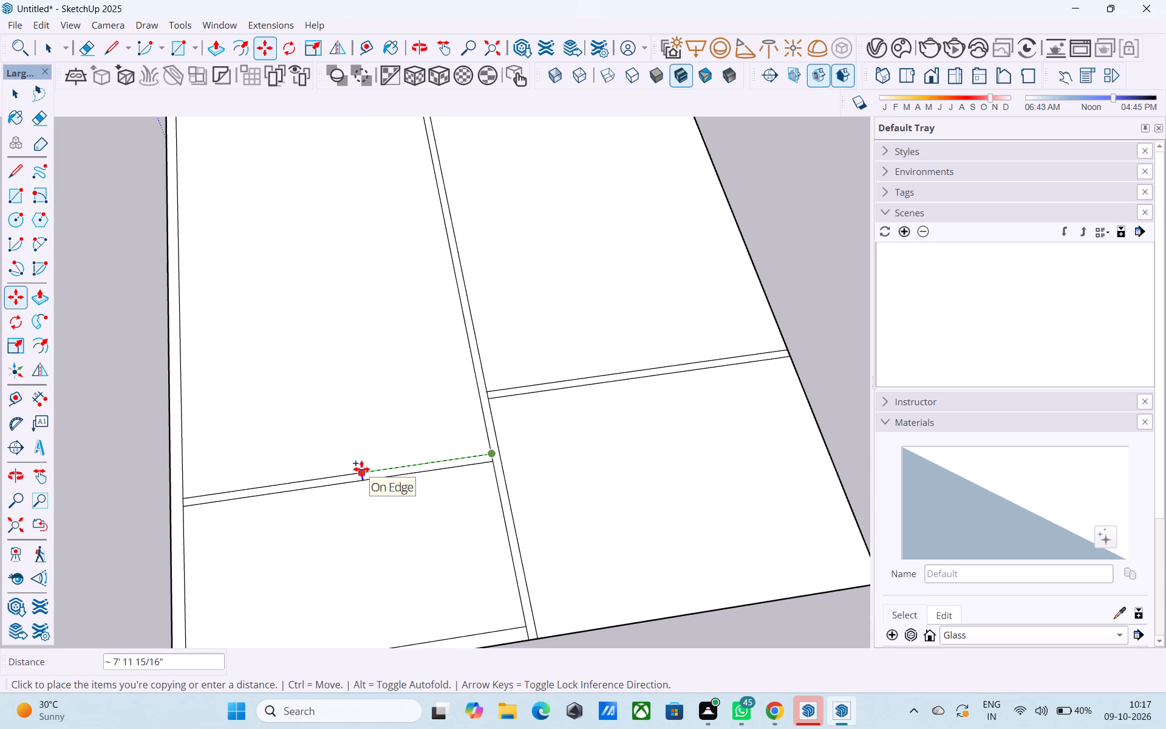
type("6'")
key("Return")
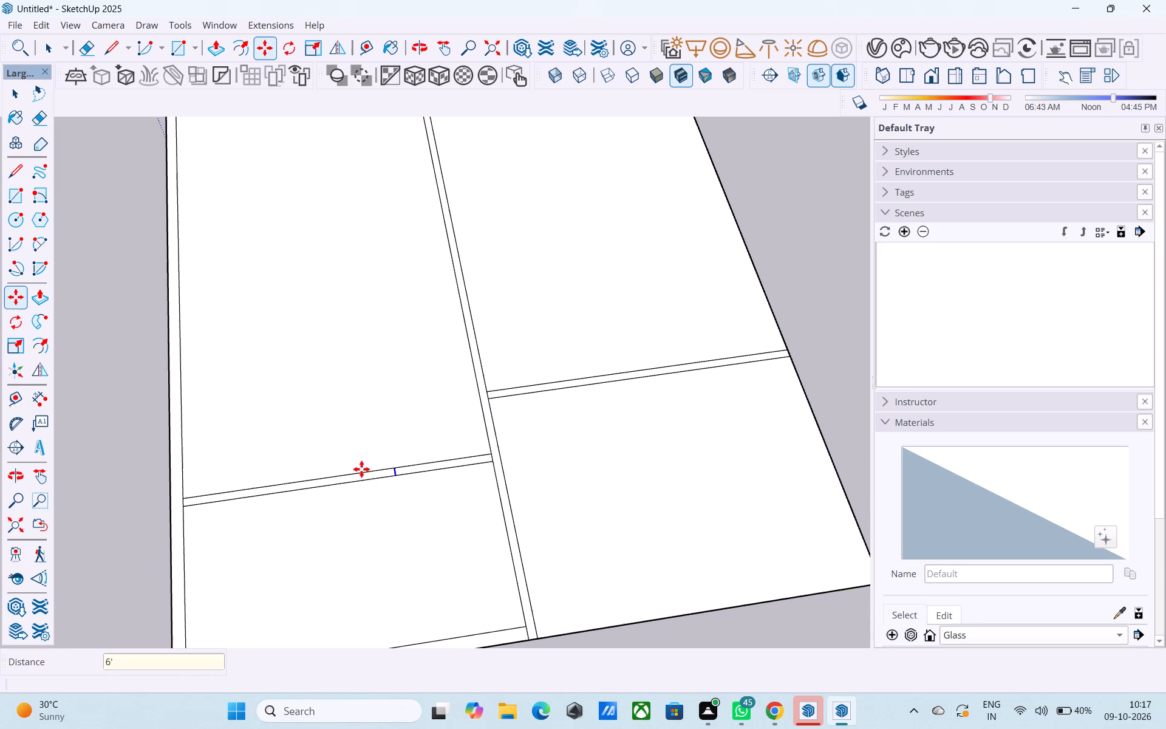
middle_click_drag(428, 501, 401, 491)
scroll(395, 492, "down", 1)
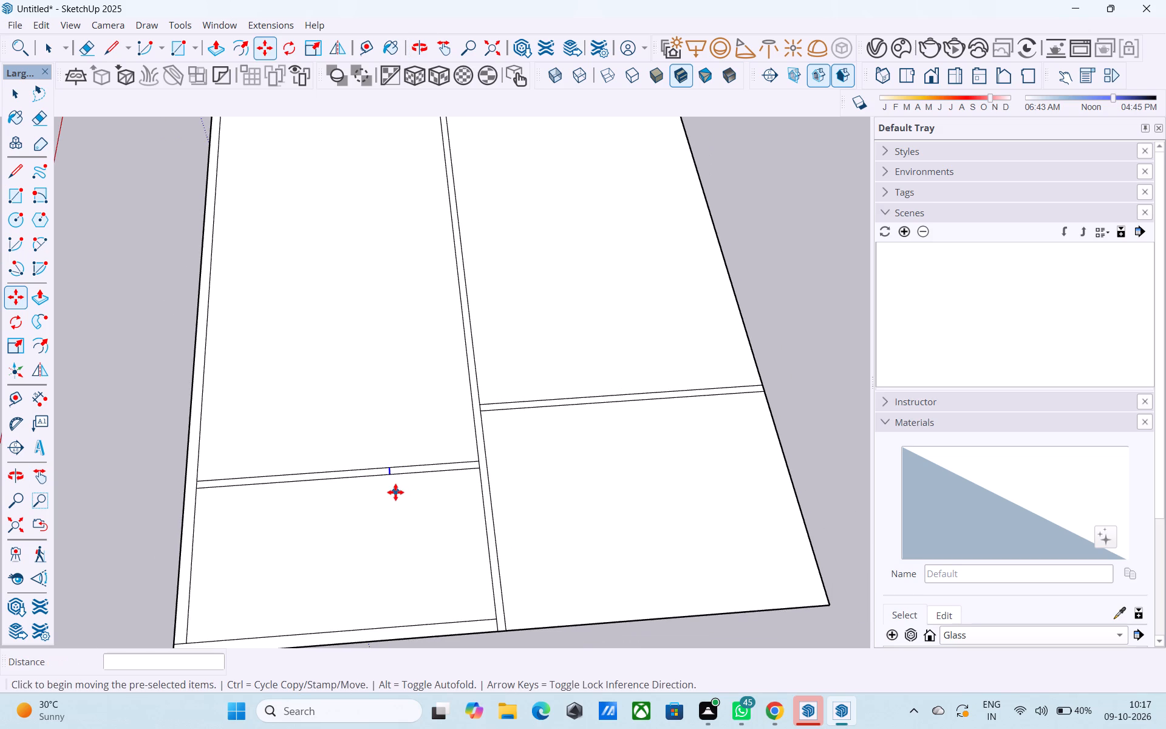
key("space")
Check the front room's depth along the middle strip with a trial line, without drawing it.
middle_click_drag(420, 516, 425, 397)
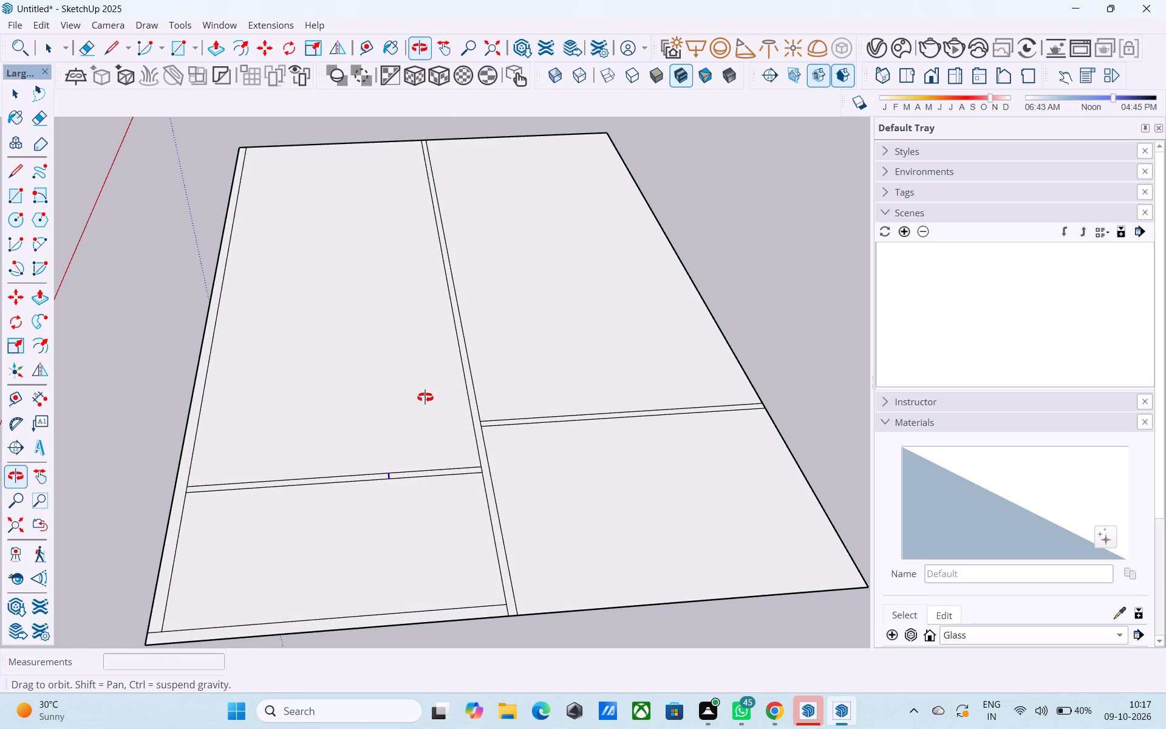
middle_click_drag(425, 397, 299, 444)
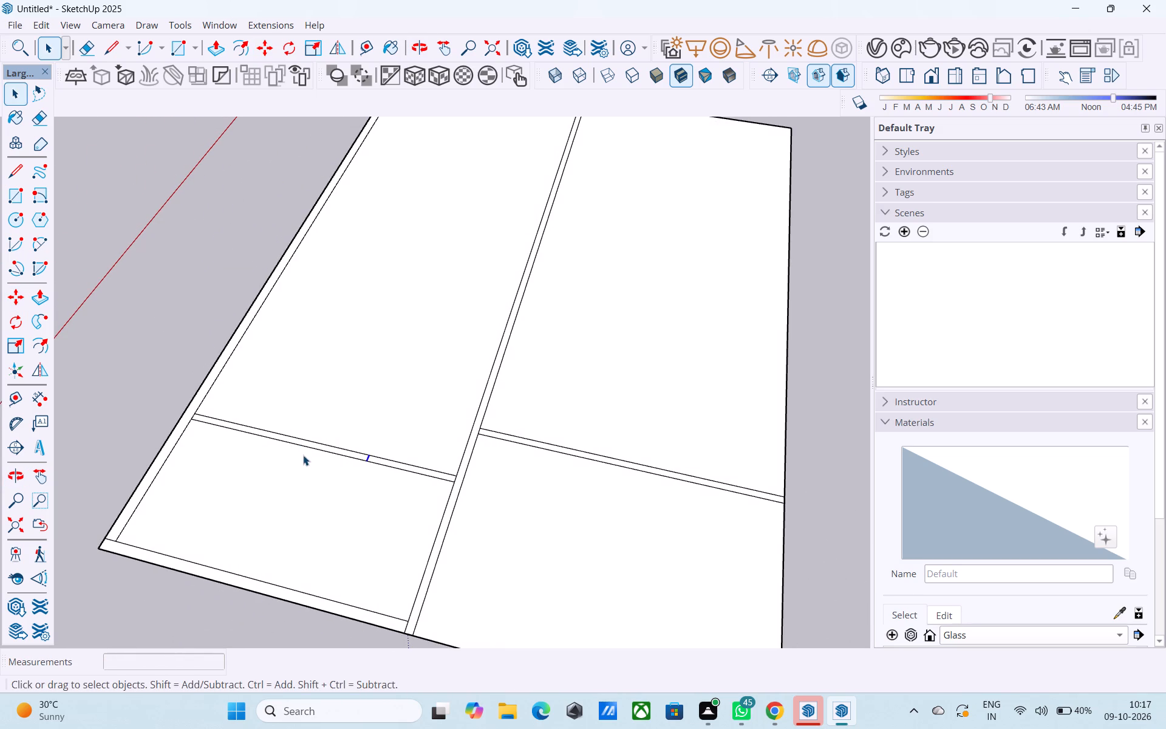
middle_click_drag(303, 457, 452, 489)
middle_click_drag(455, 510, 437, 518, "shift")
key("l")
left_click(529, 567)
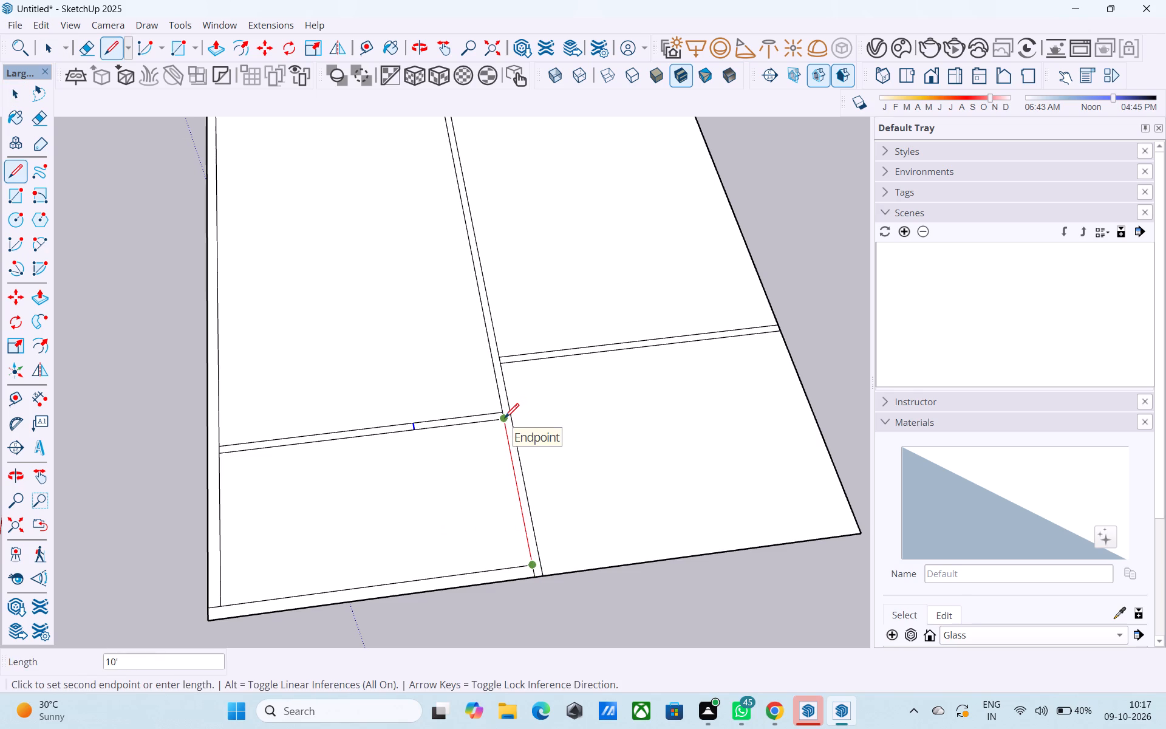
key("Escape")
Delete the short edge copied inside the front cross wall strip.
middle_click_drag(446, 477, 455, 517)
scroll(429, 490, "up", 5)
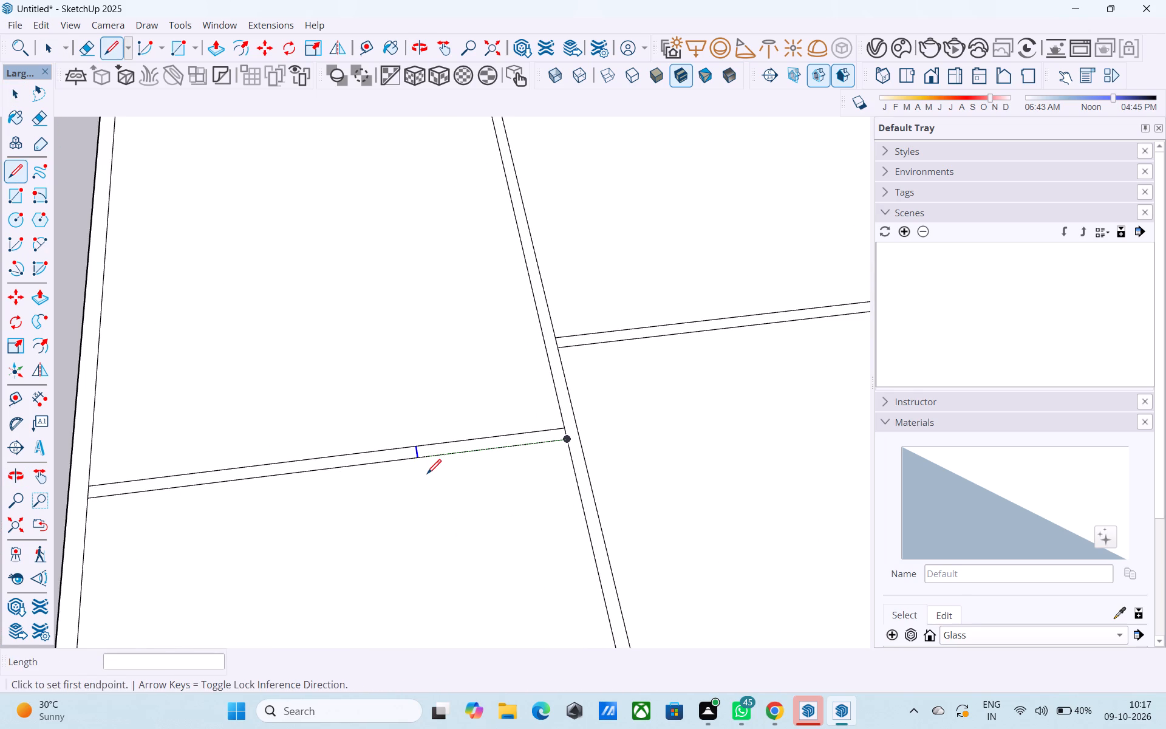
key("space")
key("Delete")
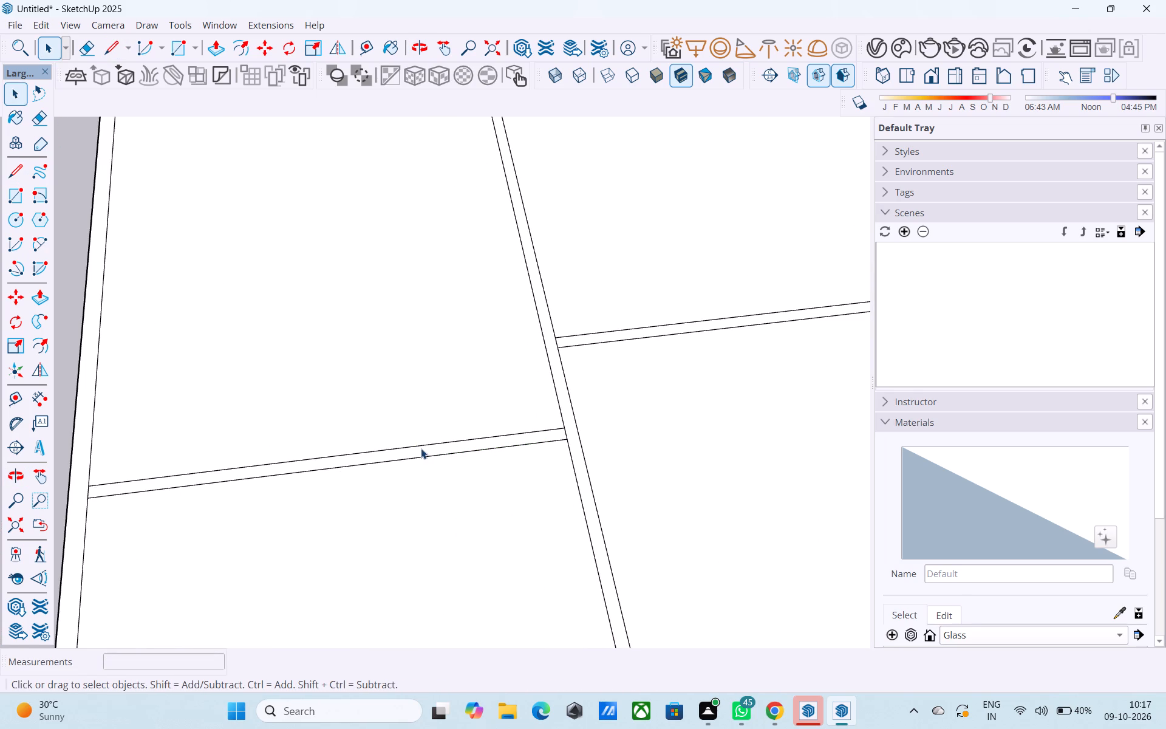
Copy the front cross wall strip's inward line 8' further from the front edge as a second divider.
scroll(423, 453, "down", 3)
middle_click_drag(423, 454, 433, 472, "shift")
key("m")
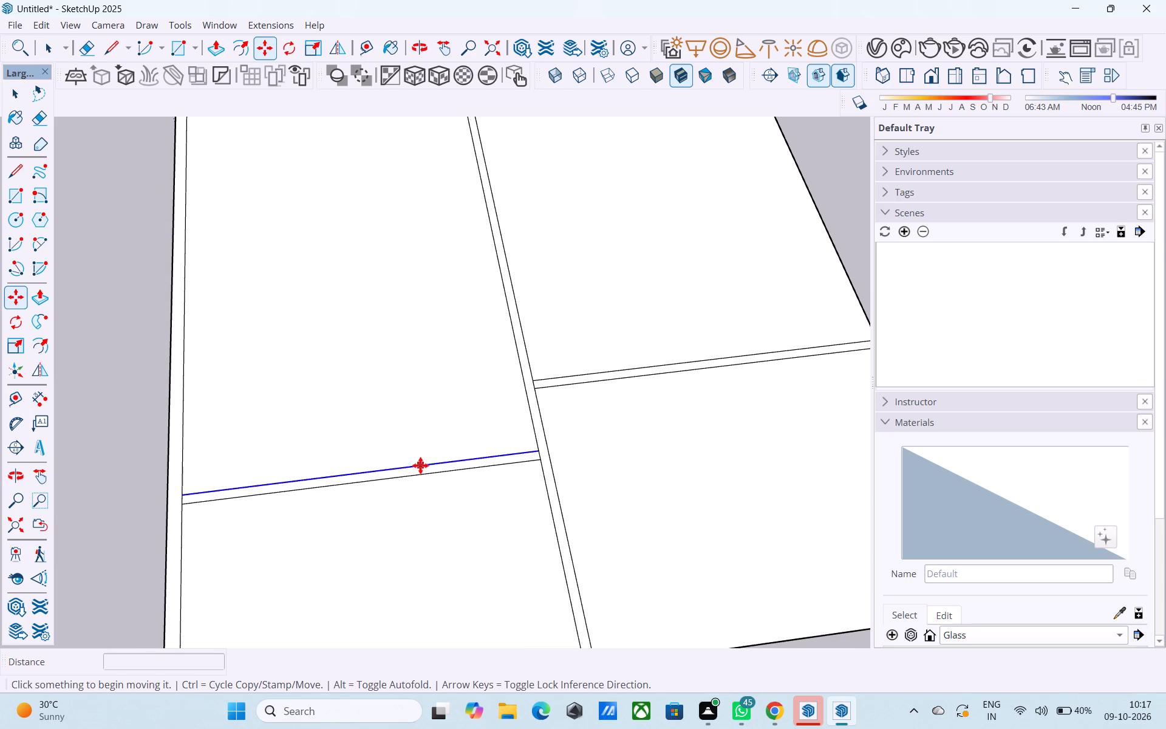
left_click(420, 465)
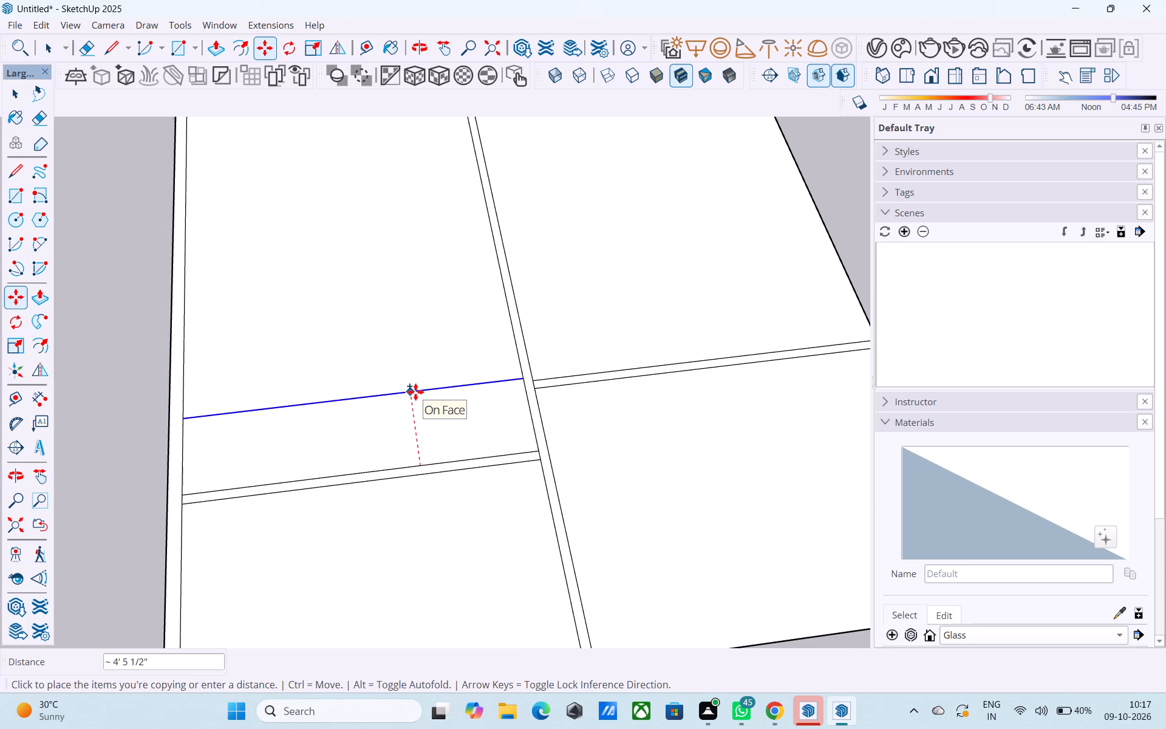
type("8'")
key("Return")
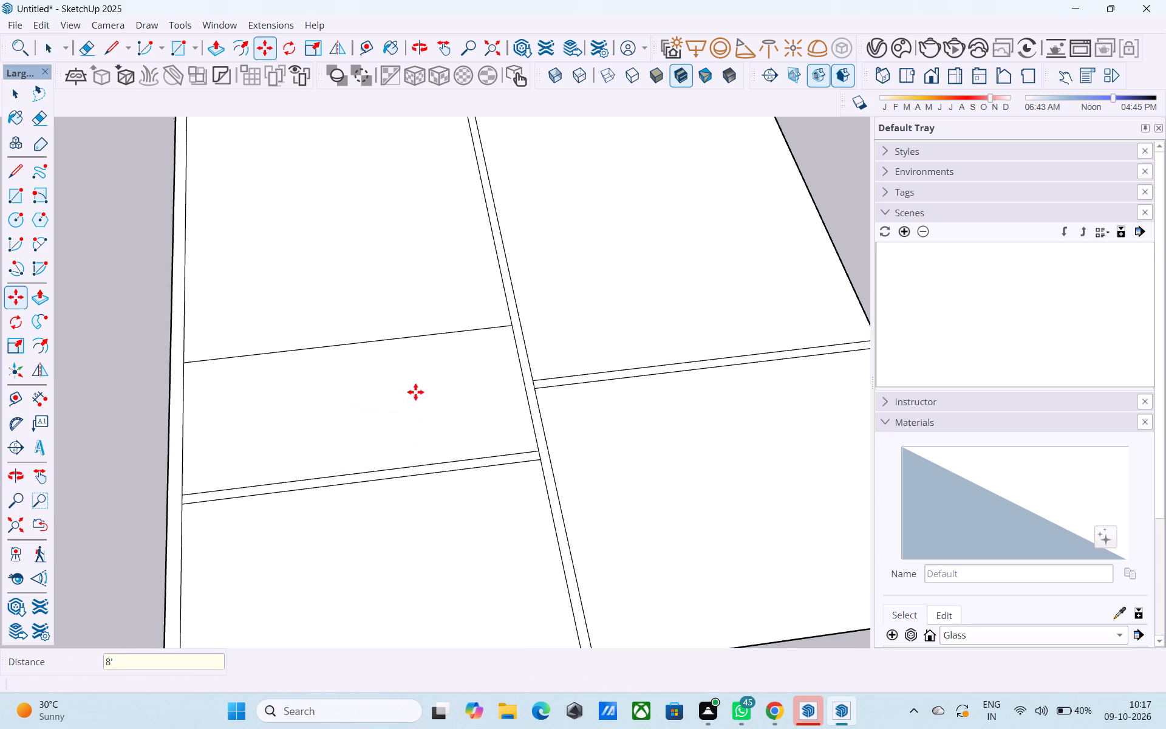
Copy the second cross divider 6" away from the front edge to form its wall strip.
scroll(464, 432, "down", 2)
middle_click_drag(518, 496, 782, 397)
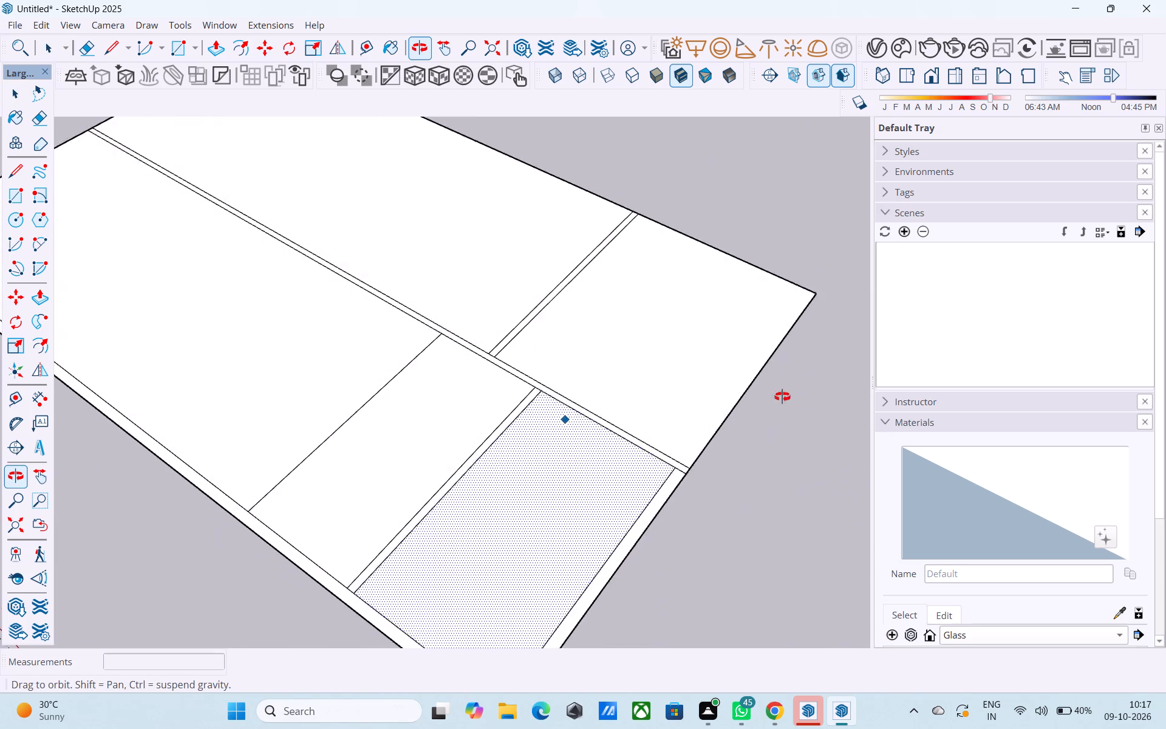
middle_click_drag(782, 397, 323, 433)
middle_click_drag(457, 488, 211, 401)
middle_click_drag(459, 487, 797, 505)
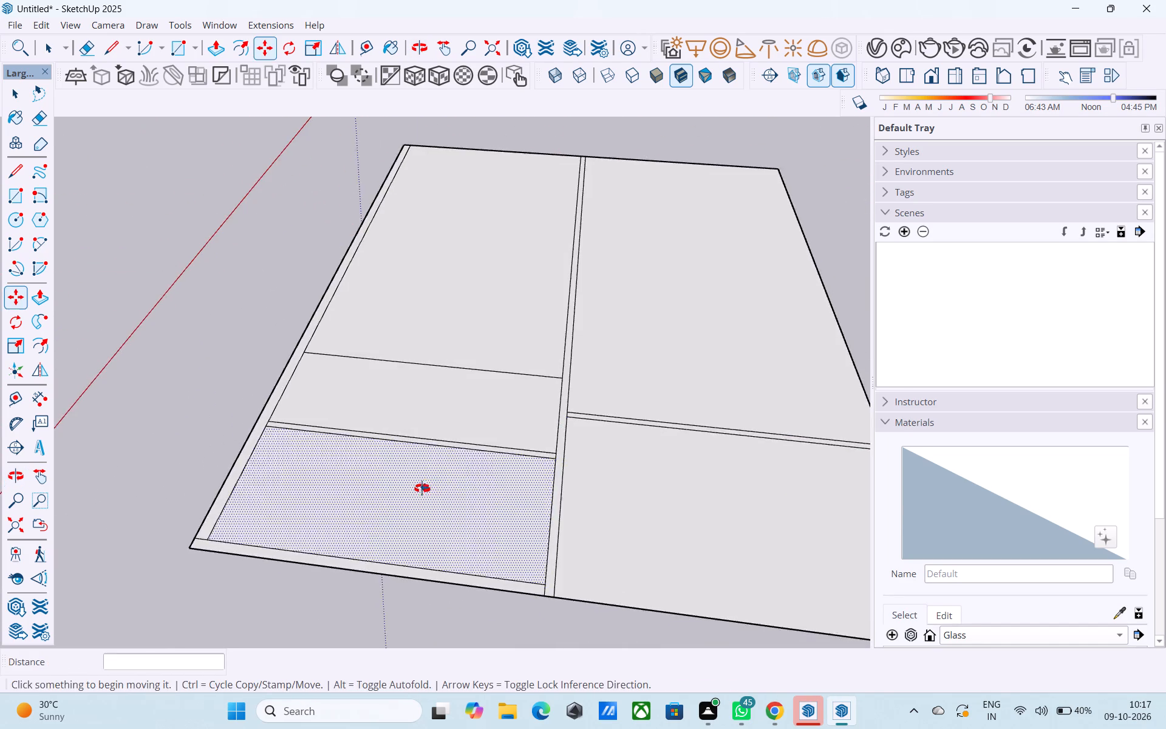
middle_click_drag(422, 488, 573, 545)
middle_click_drag(452, 472, 484, 535, "shift")
scroll(324, 431, "up", 3)
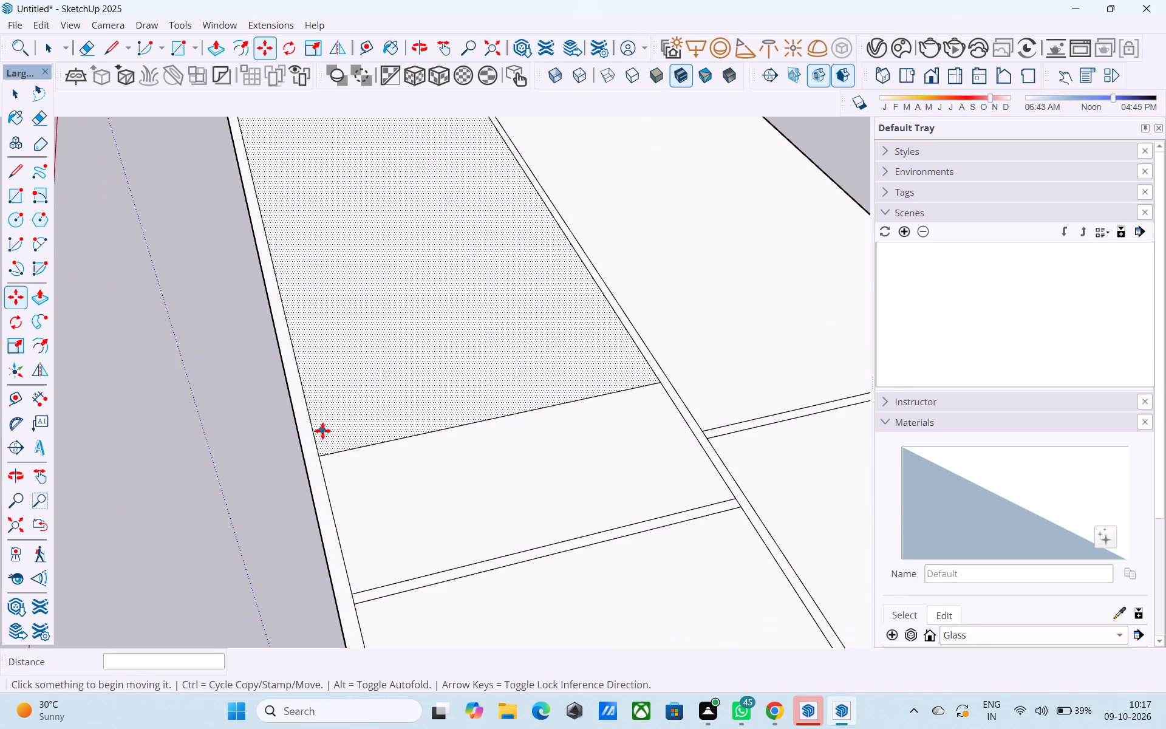
left_click(338, 454)
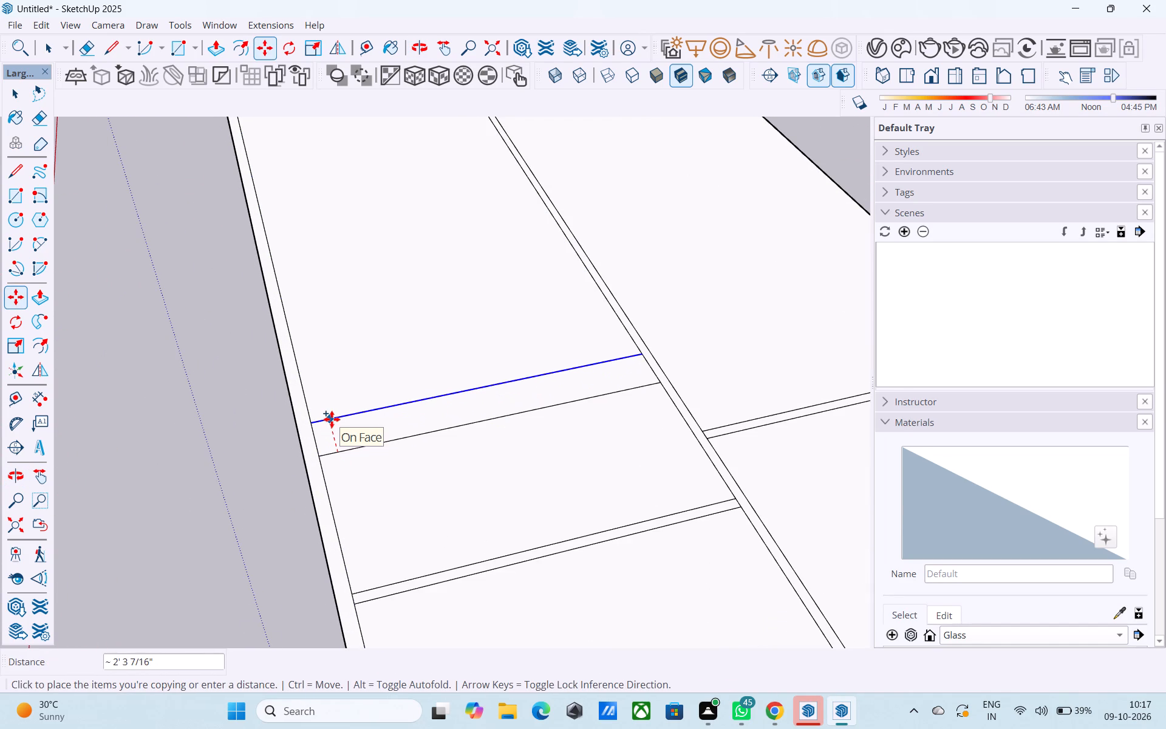
type("6\"")
key("Return")
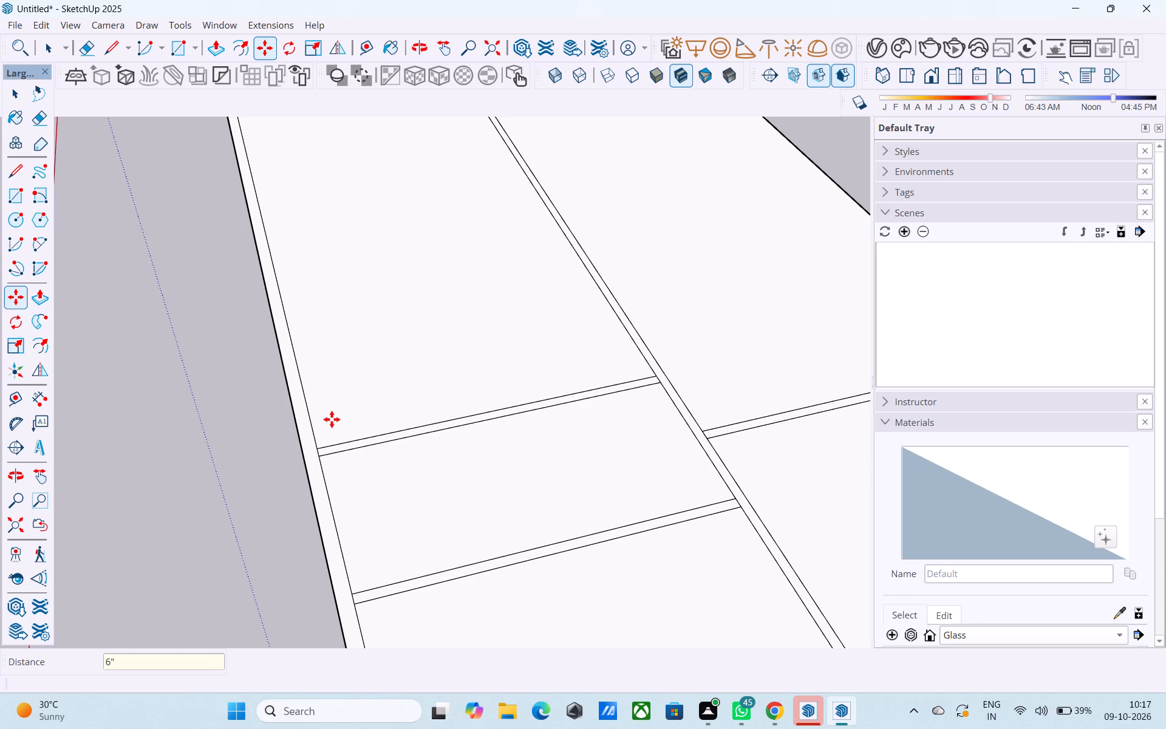
key("space")
Copy the short edge where the second cross wall strip meets the middle strip 6' along the cross strip.
middle_click_drag(588, 417, 437, 479)
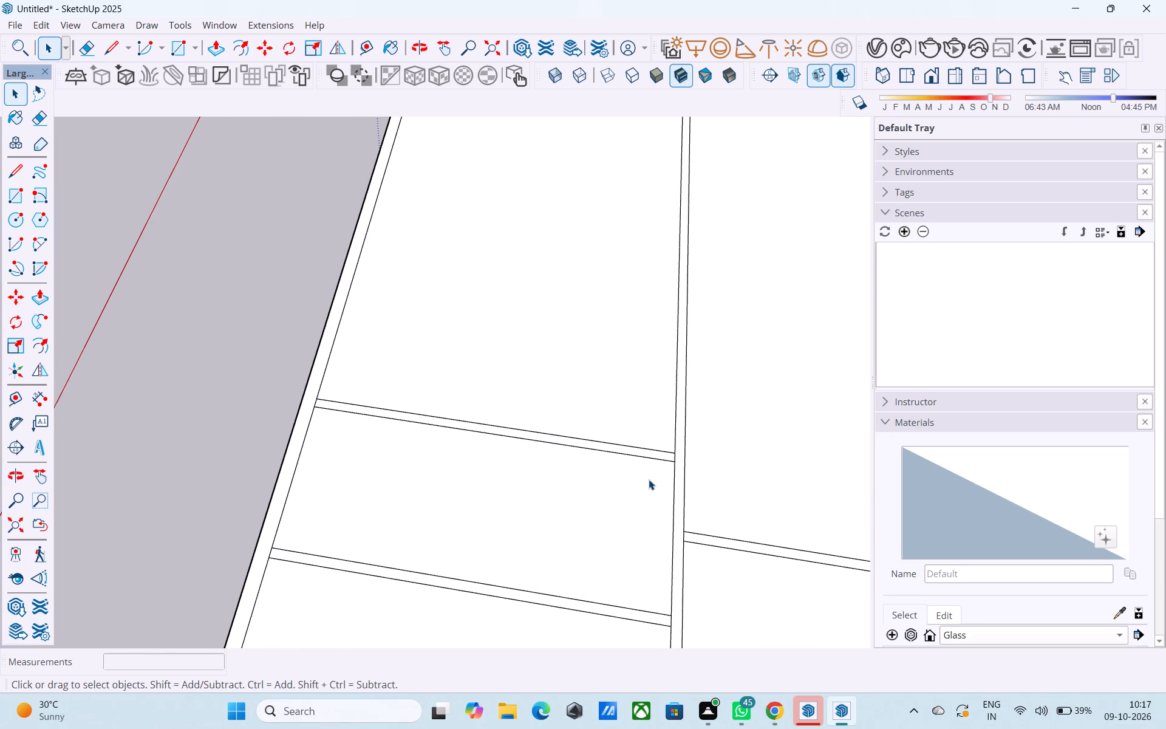
middle_click_drag(649, 479, 599, 480, "shift")
scroll(620, 480, "up", 3)
key("m")
scroll(618, 447, "up", 5)
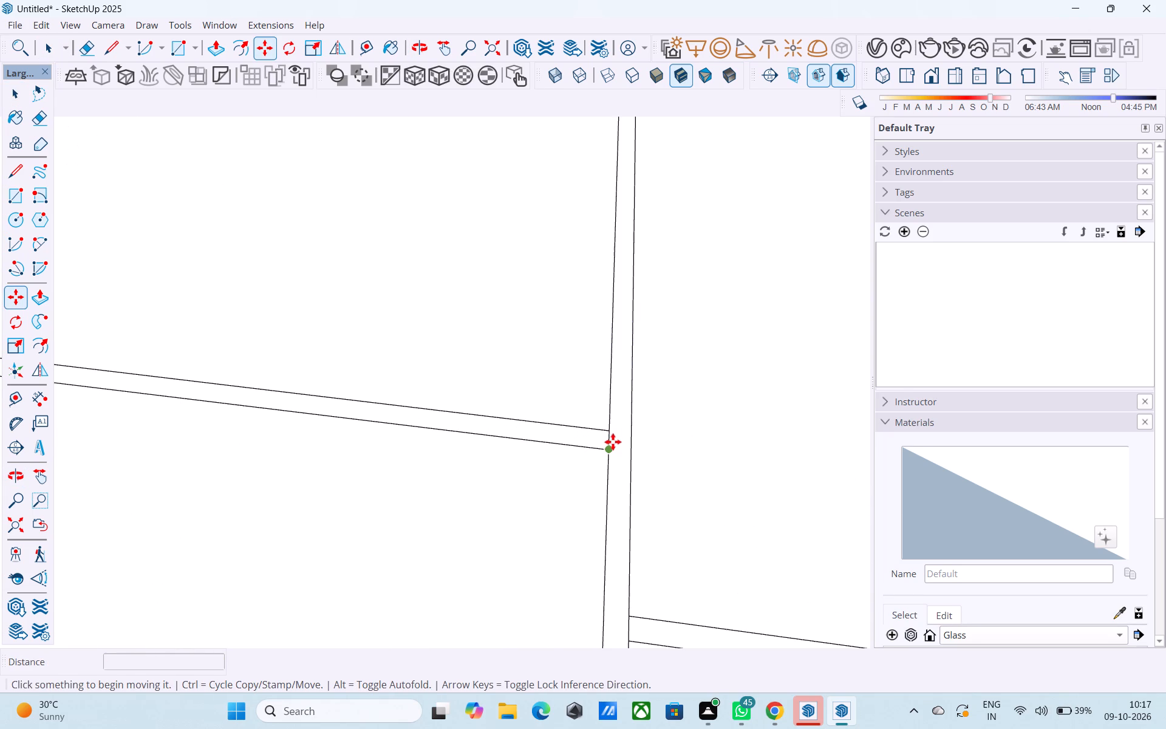
scroll(610, 440, "up", 7)
left_click(611, 440)
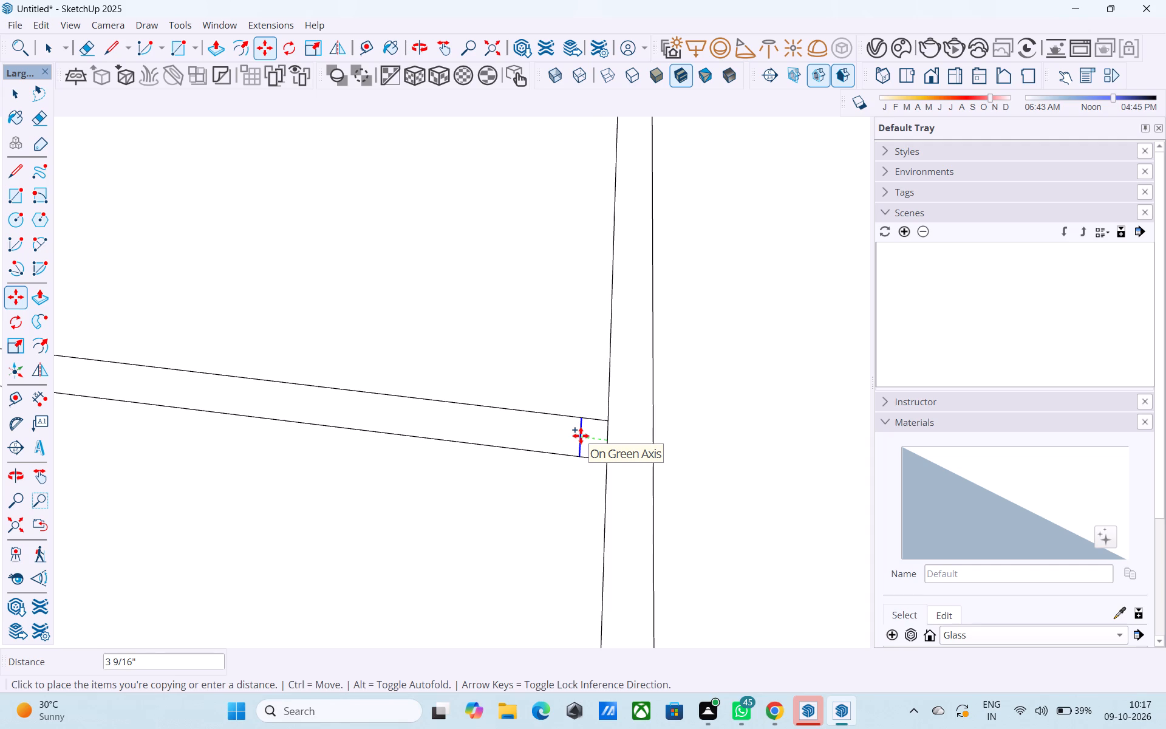
type("6'")
key("Return")
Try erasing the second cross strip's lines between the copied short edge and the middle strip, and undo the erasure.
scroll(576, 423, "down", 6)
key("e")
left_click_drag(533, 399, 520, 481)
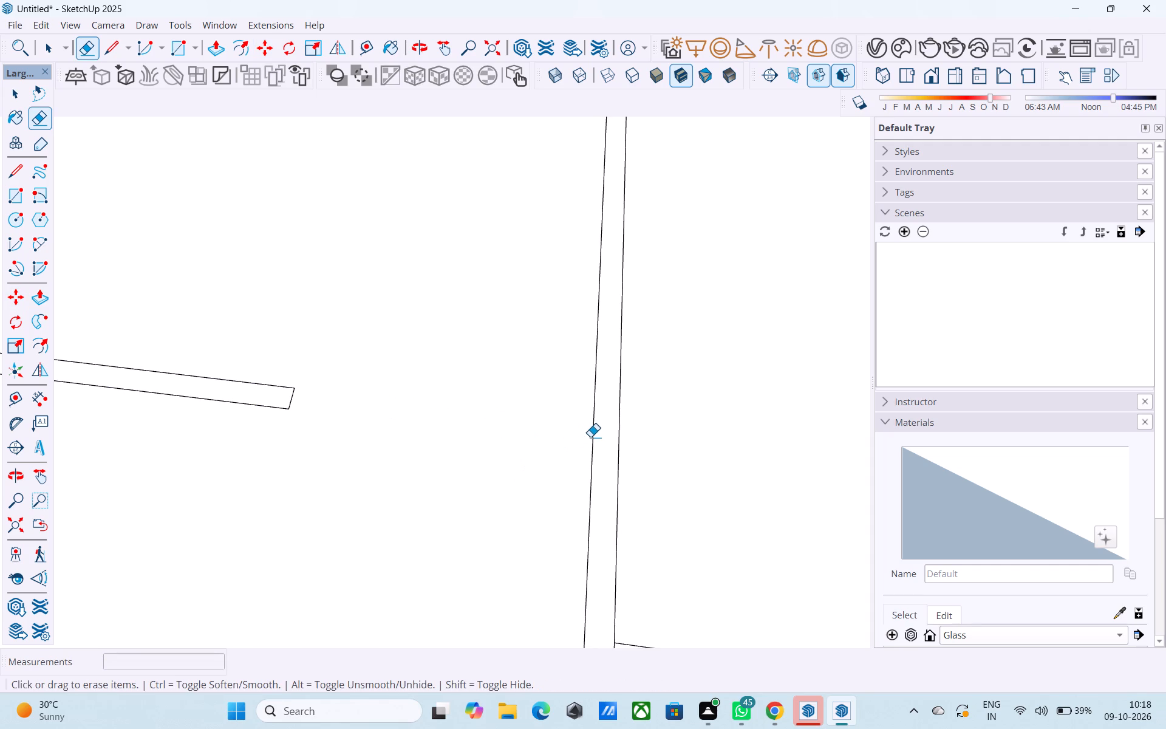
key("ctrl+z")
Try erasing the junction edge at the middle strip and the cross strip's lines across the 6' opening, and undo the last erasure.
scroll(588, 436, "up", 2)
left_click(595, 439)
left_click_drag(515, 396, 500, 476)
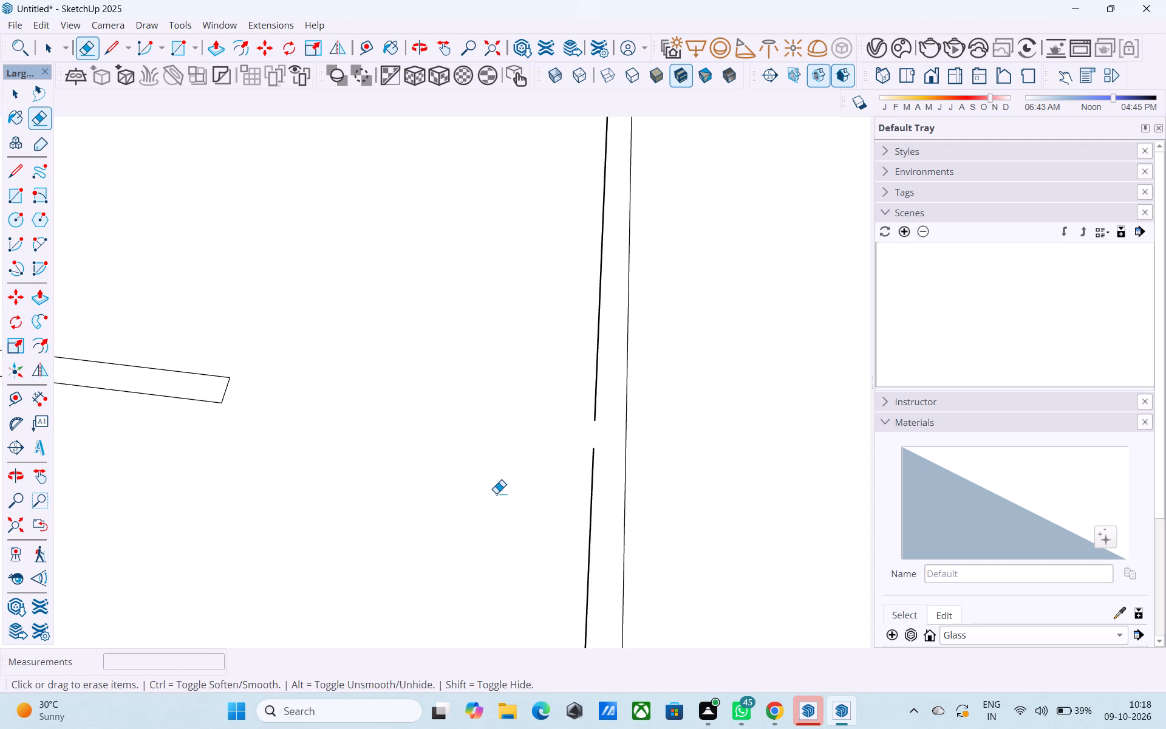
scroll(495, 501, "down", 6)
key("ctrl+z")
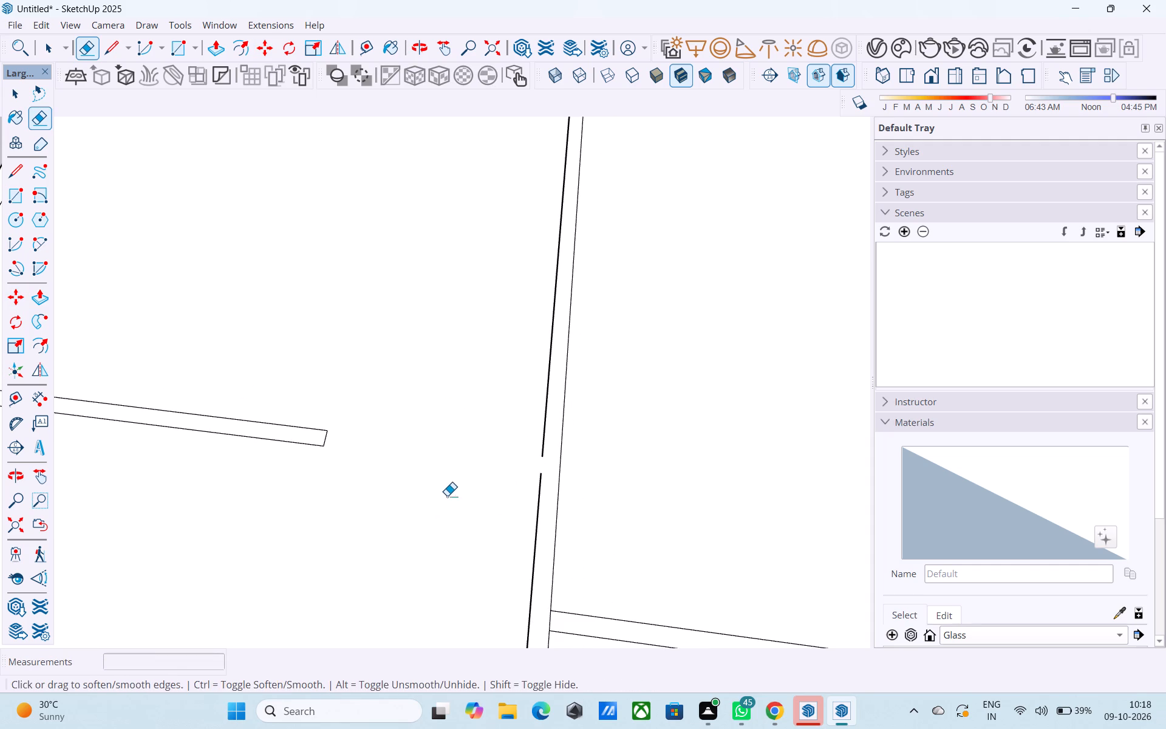
Redraw the missing piece of the middle wall strip's edge, closing the gap at the 6' opening.
left_click_drag(458, 440, 458, 488)
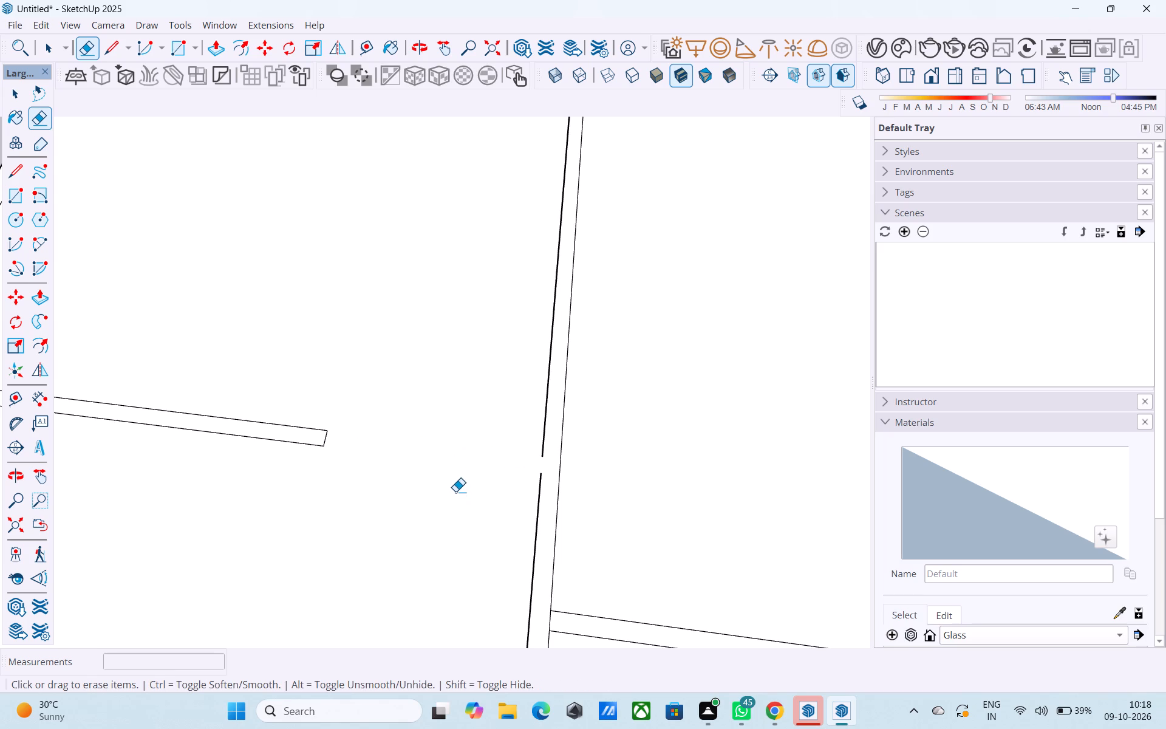
key("l")
left_click(541, 480)
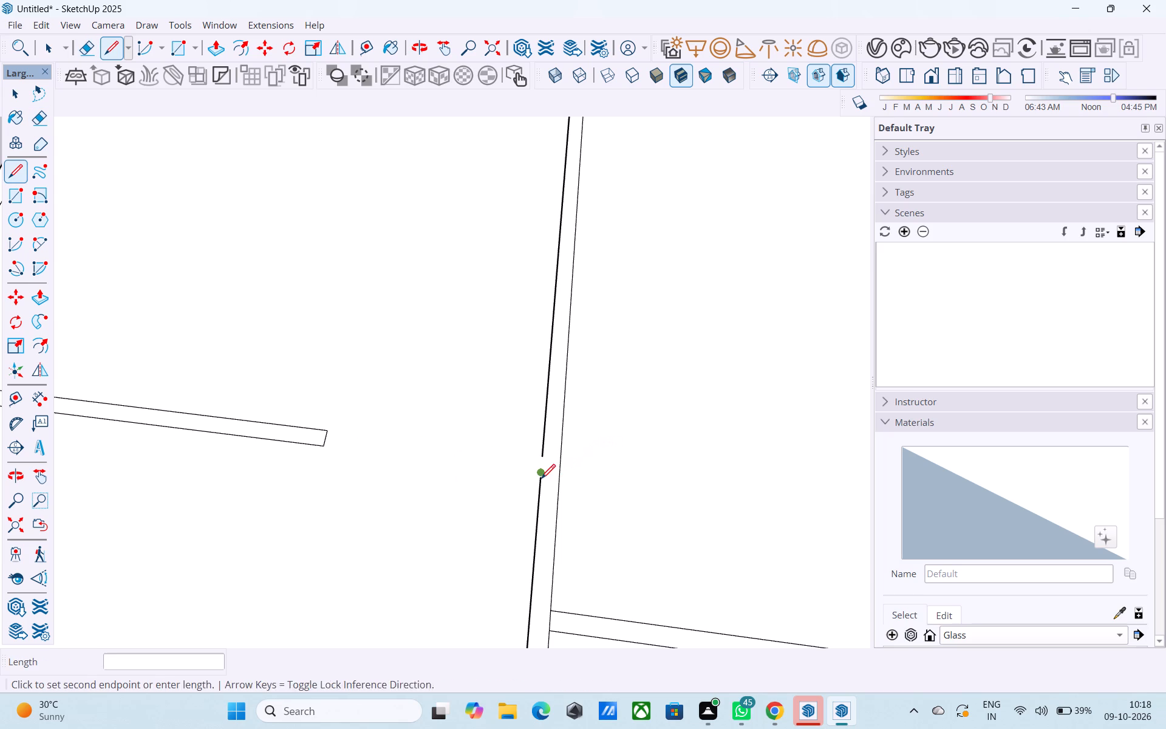
left_click(544, 456)
key("space")
left_click(542, 454)
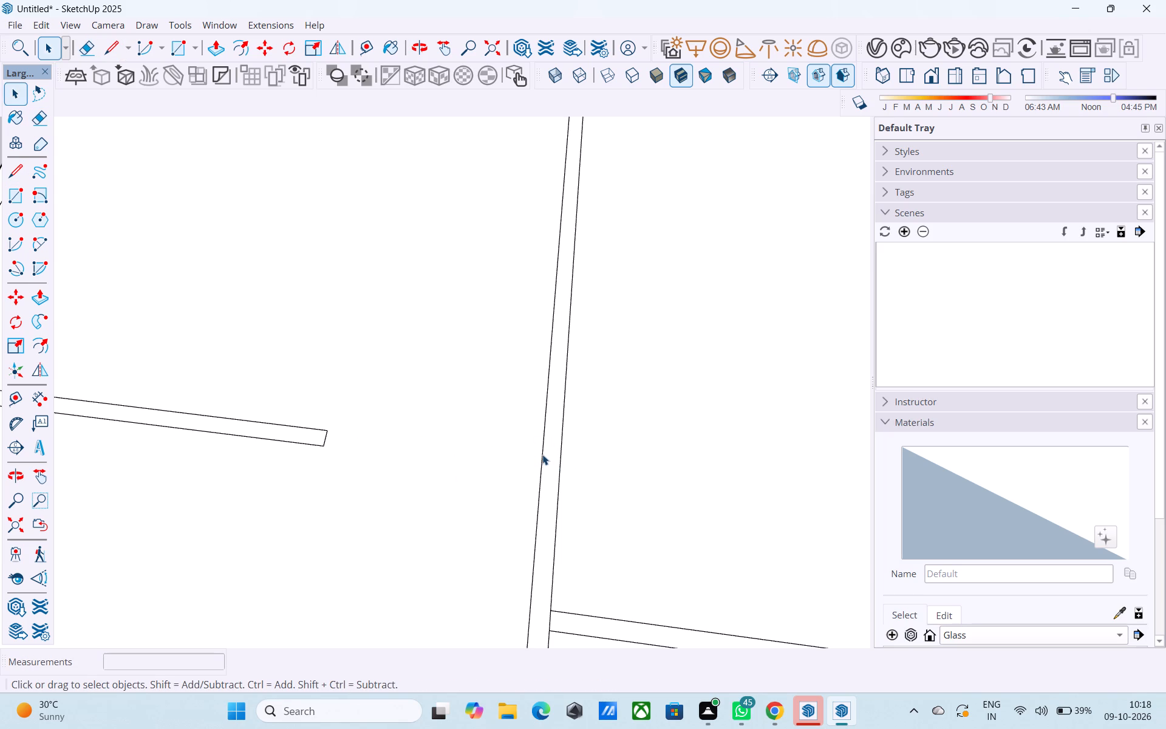
left_click(540, 481)
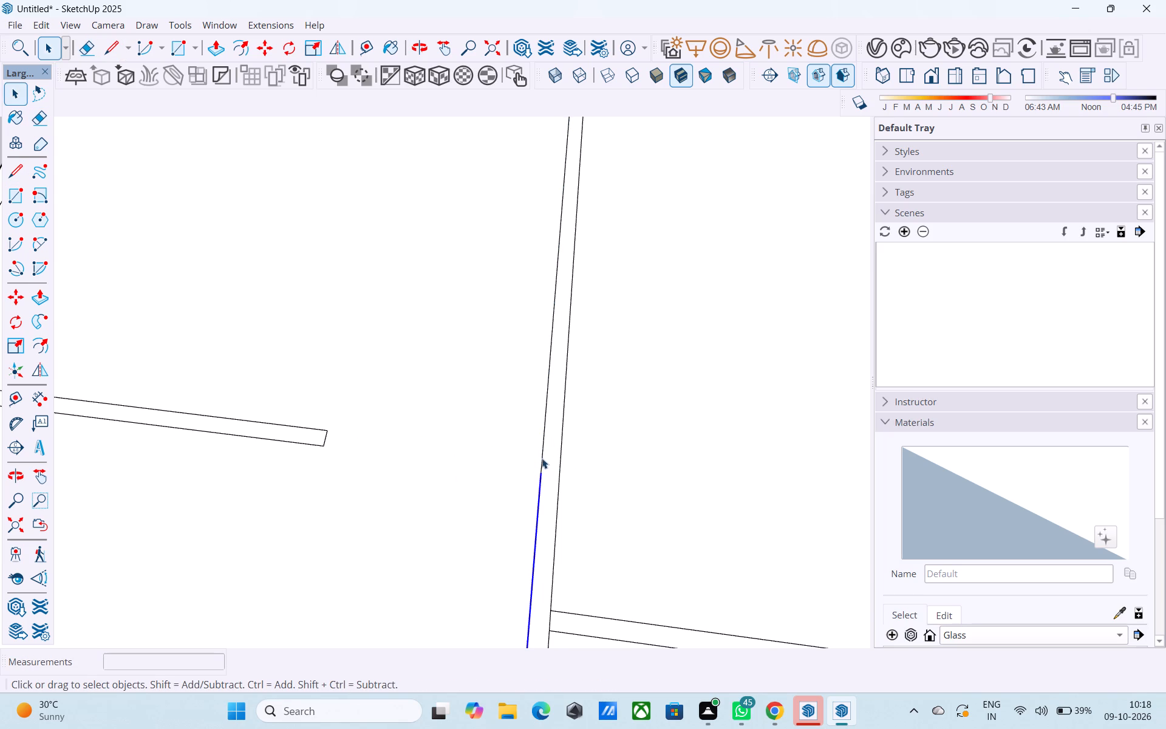
left_click(542, 458)
scroll(517, 502, "down", 8)
middle_click_drag(457, 504, 471, 507)
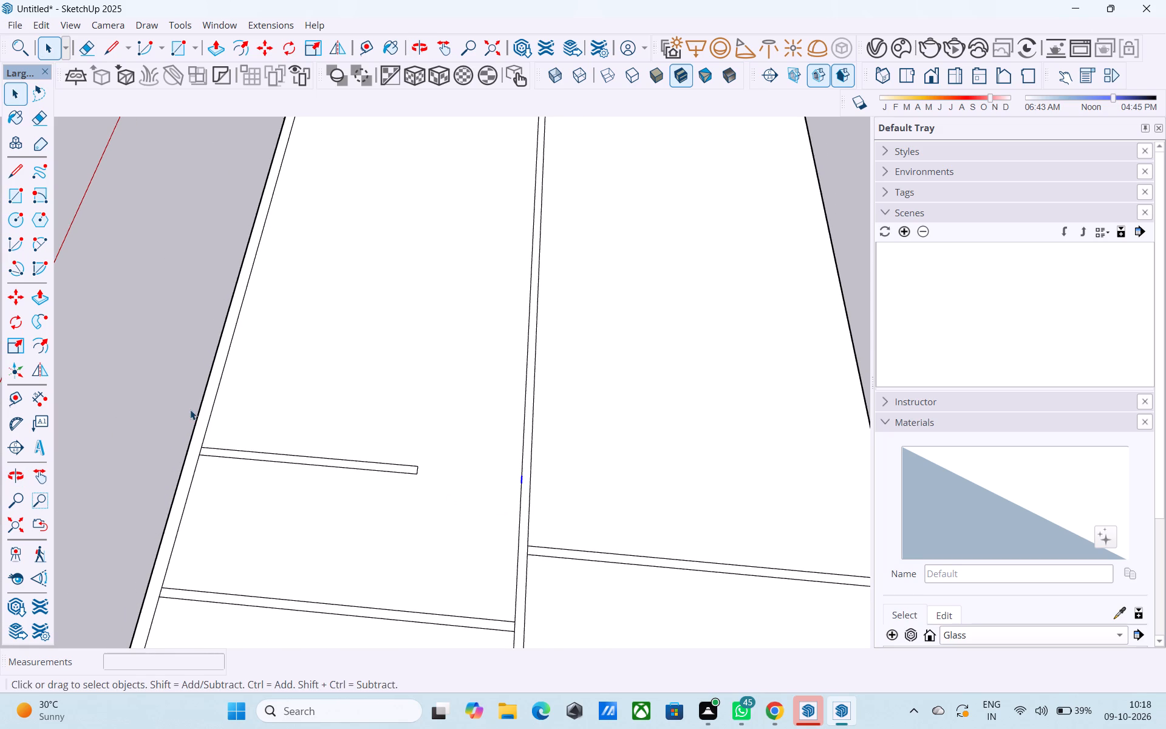
left_click(190, 409)
Save the model in Documents as "i pro 21f".
middle_click_drag(308, 494, 386, 436)
middle_click_drag(395, 443, 373, 476)
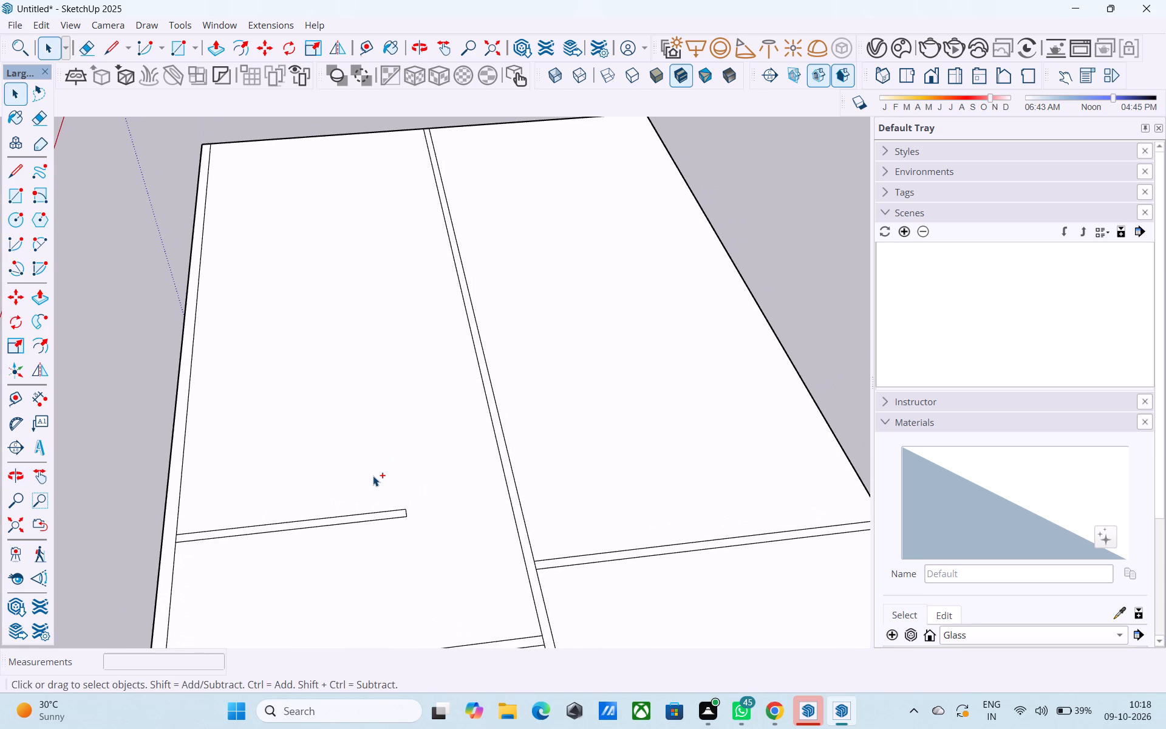
key("ctrl+s")
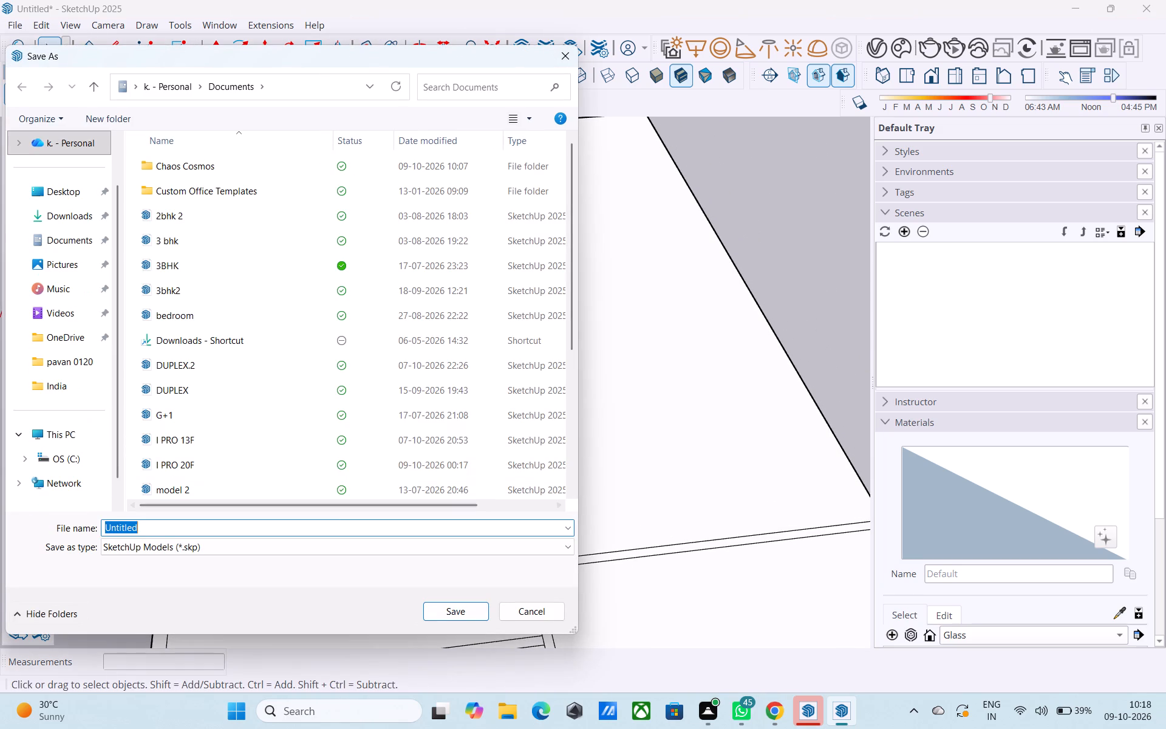
key("BackSpace")
type("i")
key("space")
type("pro 21")
key("f")
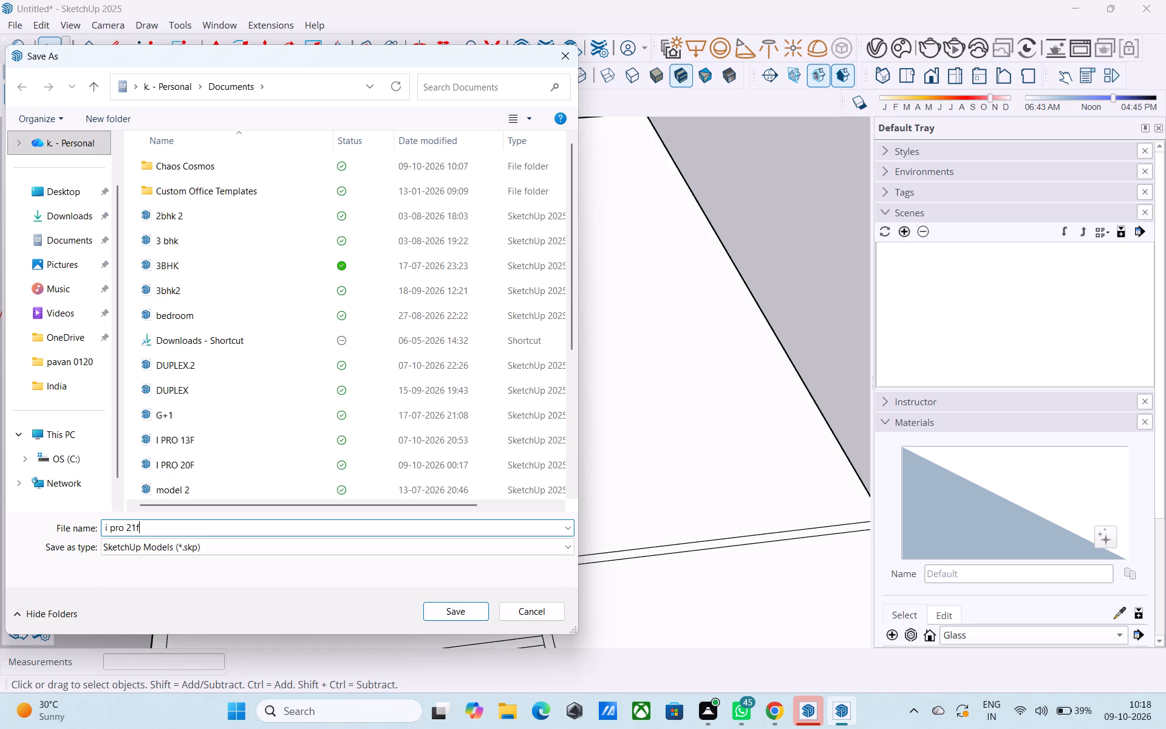
left_click(448, 610)
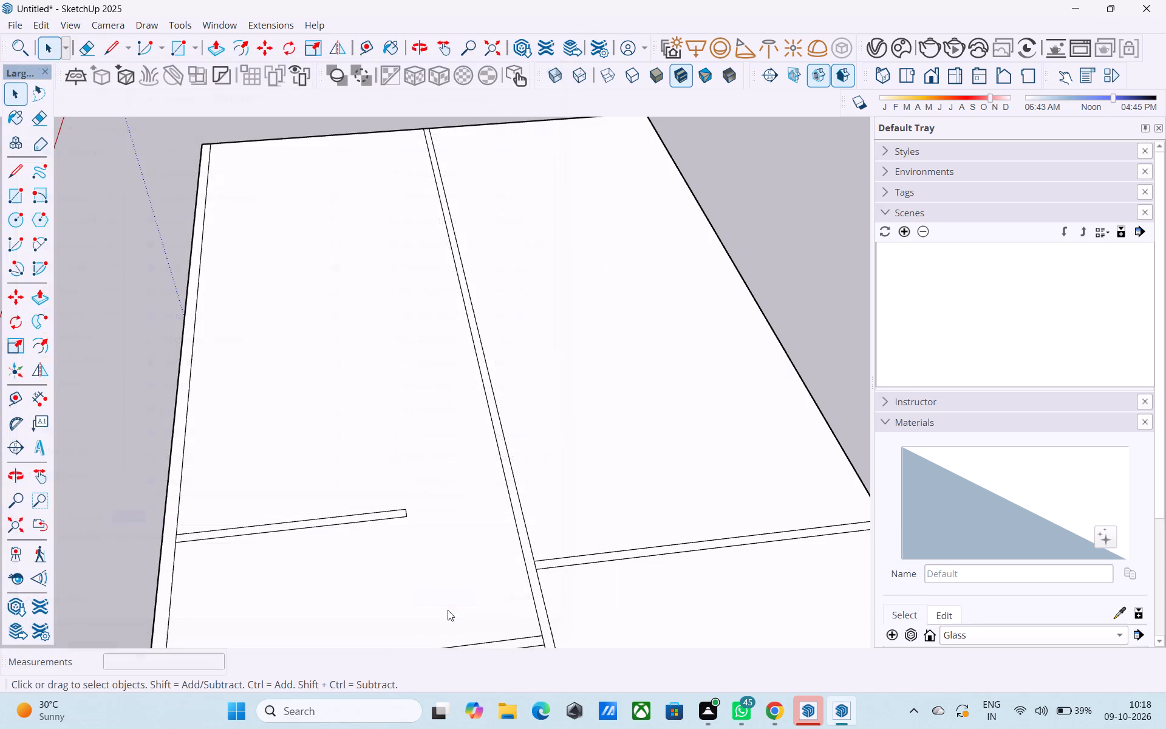
Examine the whole floor plan's wall strips and room dividers from several angles.
middle_click_drag(403, 545, 517, 468, "shift")
scroll(510, 469, "down", 3)
middle_click_drag(537, 530, 457, 563, "shift")
scroll(450, 506, "down", 4)
middle_click_drag(483, 575, 551, 436, "shift")
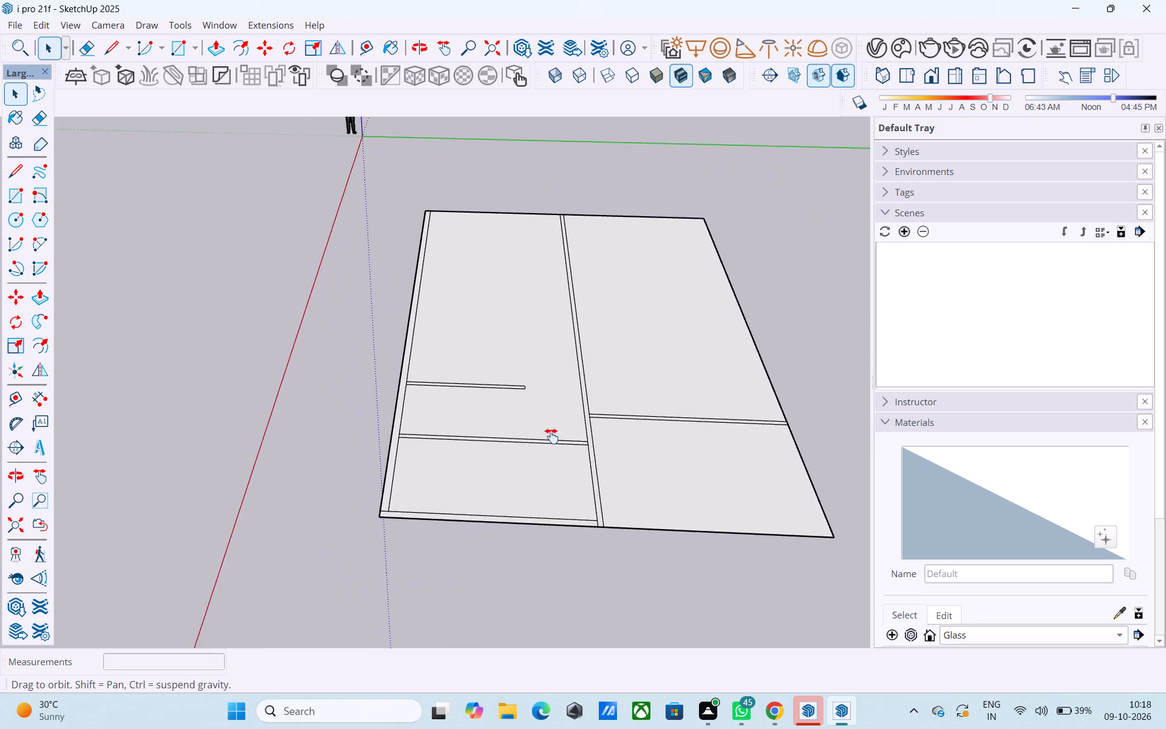
middle_click_drag(551, 436, 530, 561, "shift")
middle_click_drag(605, 505, 589, 554, "shift")
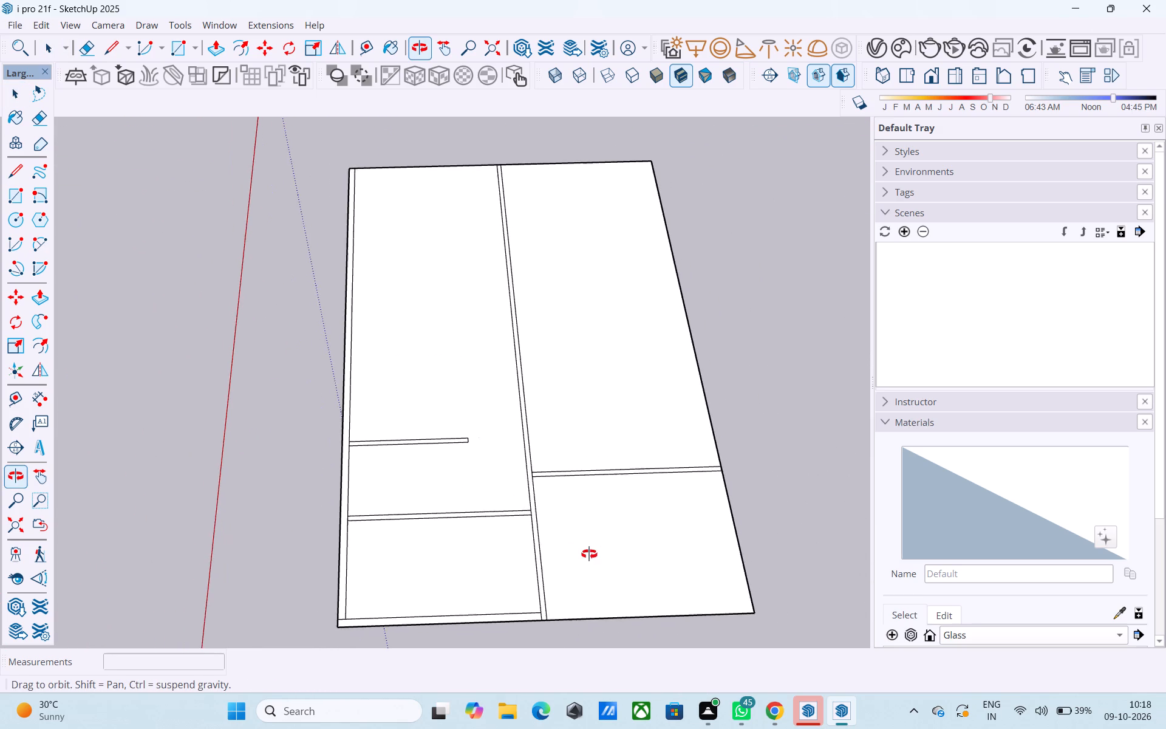
middle_click_drag(589, 554, 590, 555, "shift")
middle_click_drag(605, 536, 574, 557, "shift")
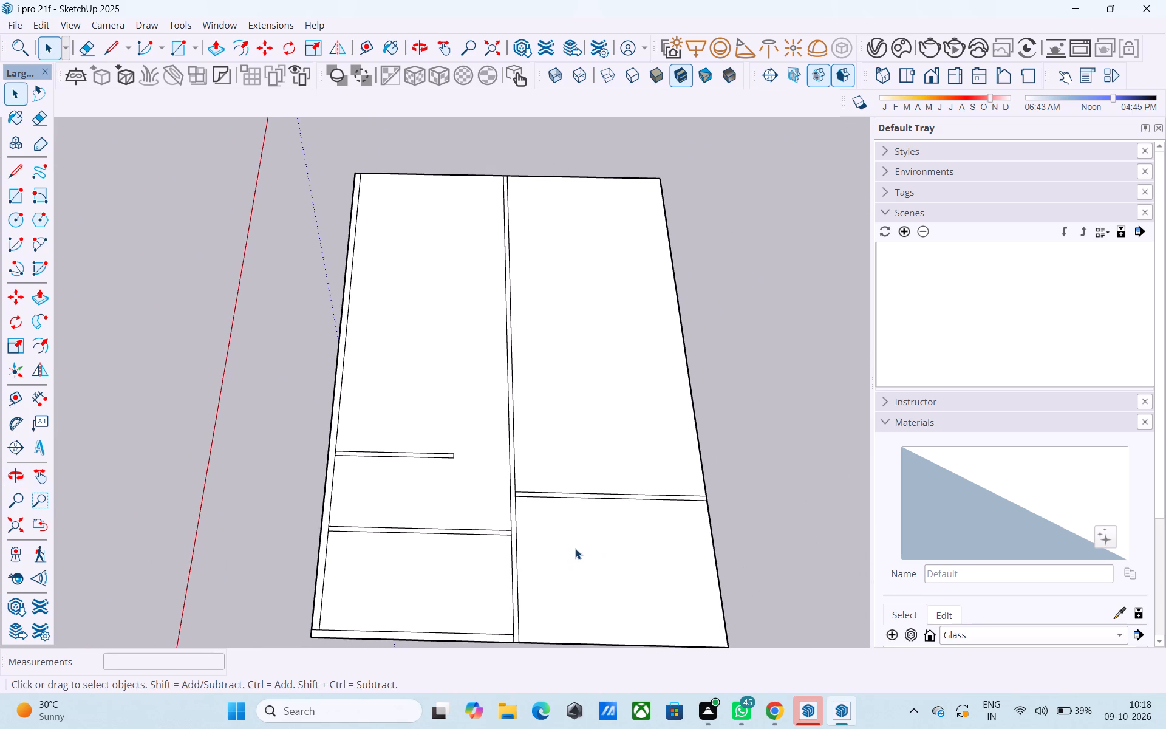
scroll(590, 553, "up", 1)
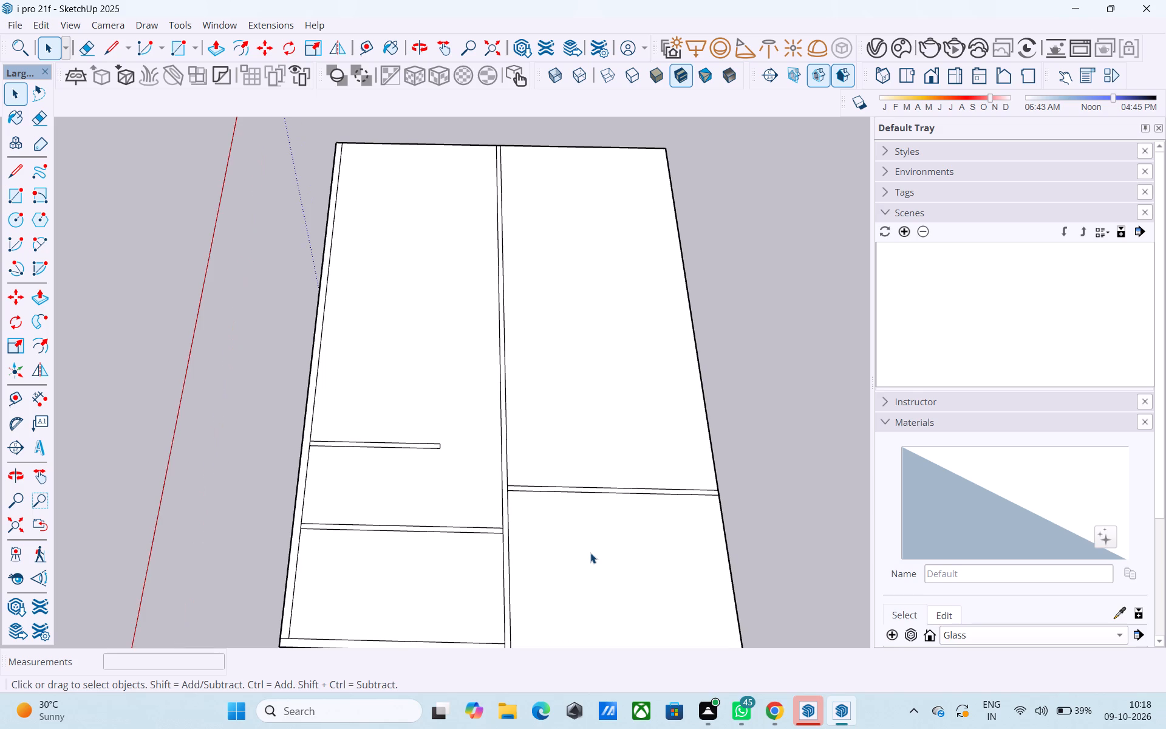
middle_click_drag(703, 560, 665, 583, "shift")
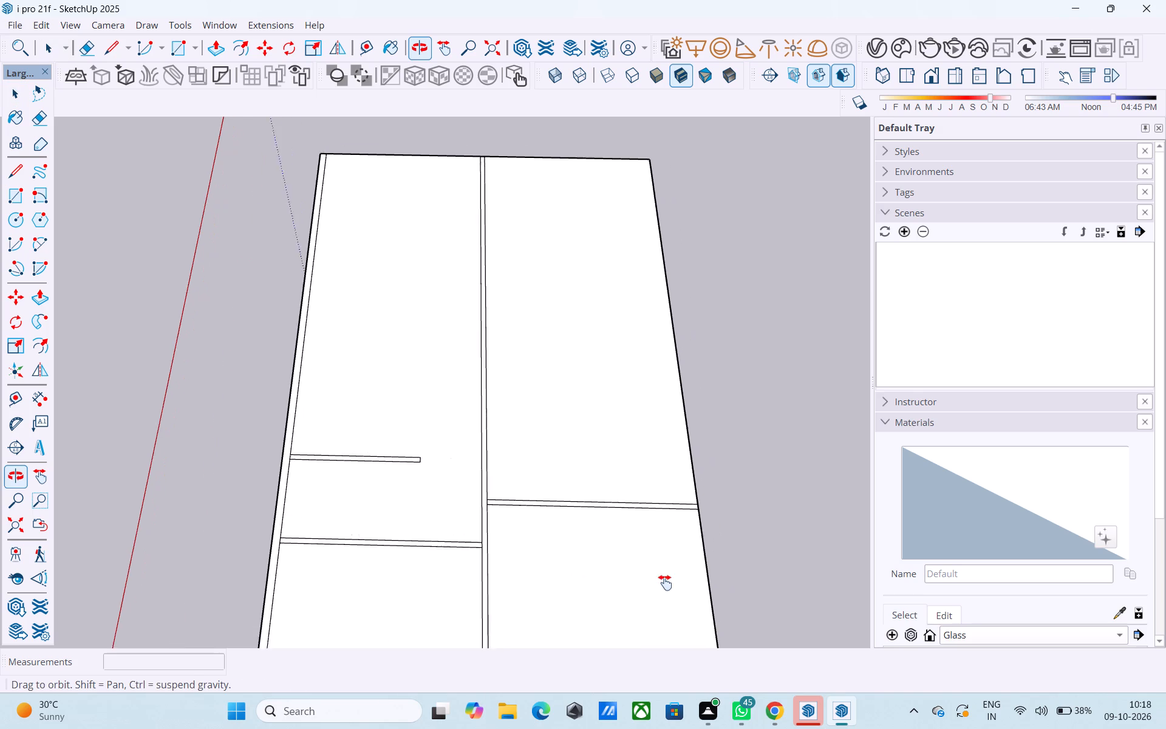
middle_click_drag(665, 583, 657, 487, "shift")
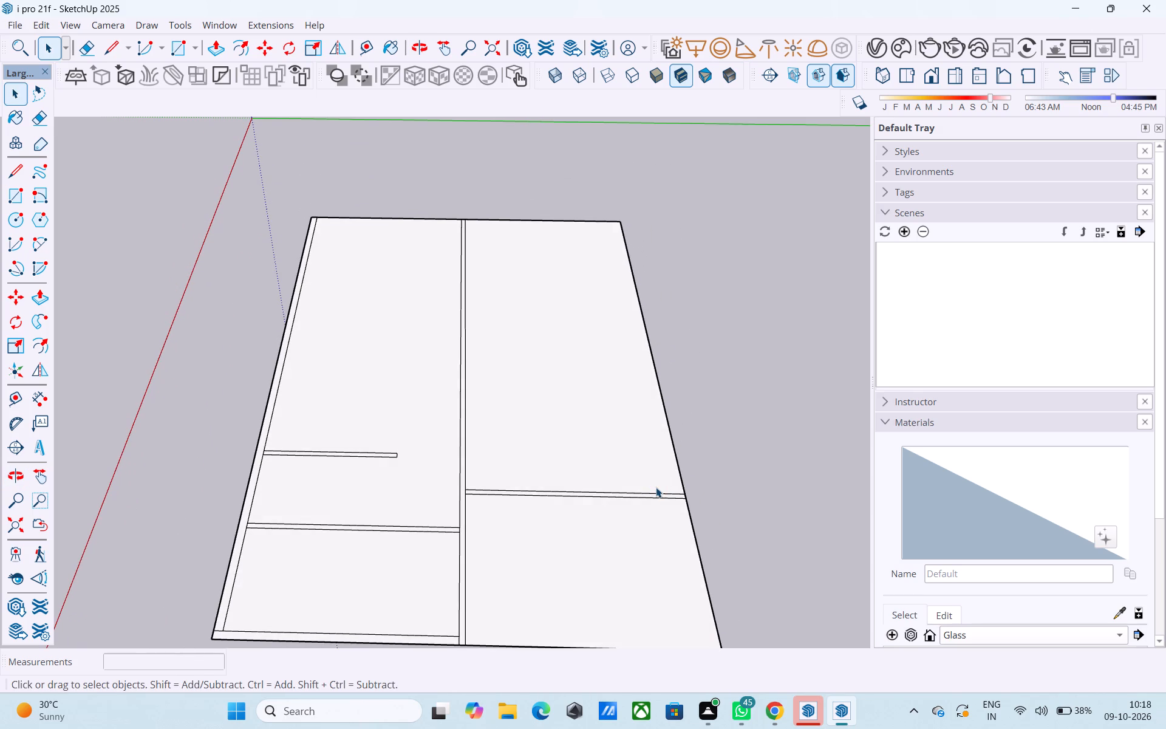
middle_click_drag(656, 487, 641, 447, "shift")
middle_click_drag(616, 423, 618, 507, "shift")
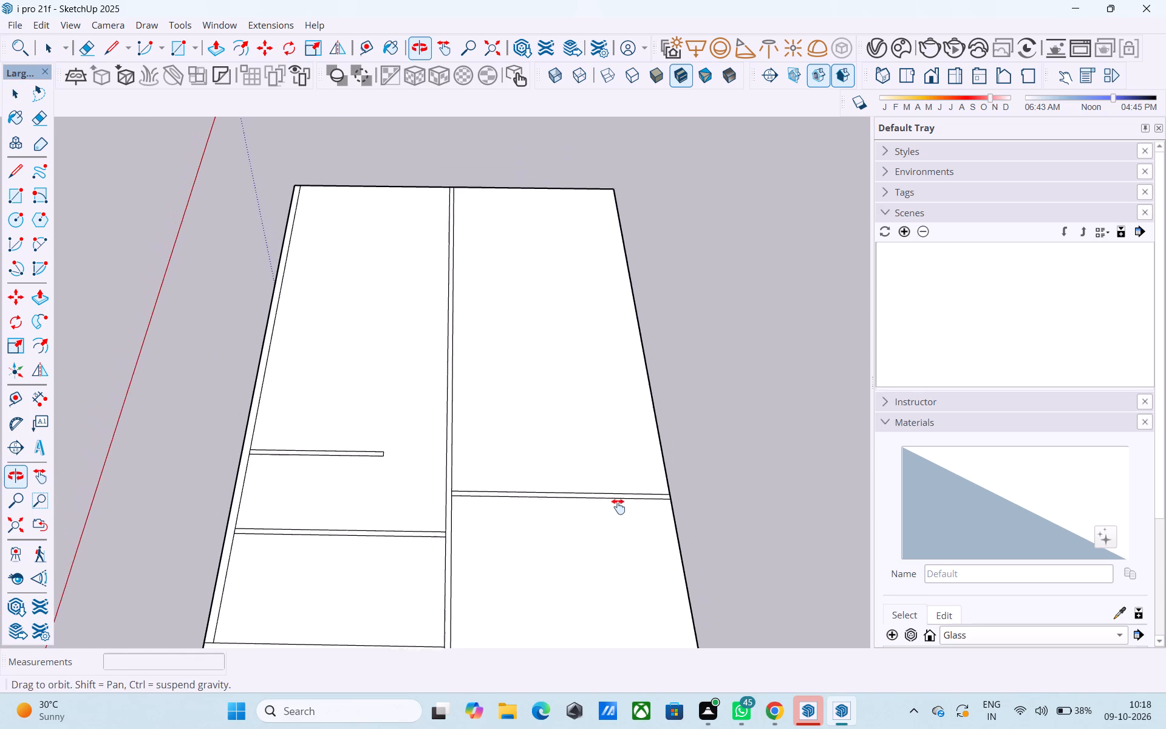
middle_click_drag(618, 507, 618, 508, "shift")
Draw a divider across the plan through the midpoint of the middle strip's far edge segment, from the 20' distant outer edge to the opposite side strip.
key("l")
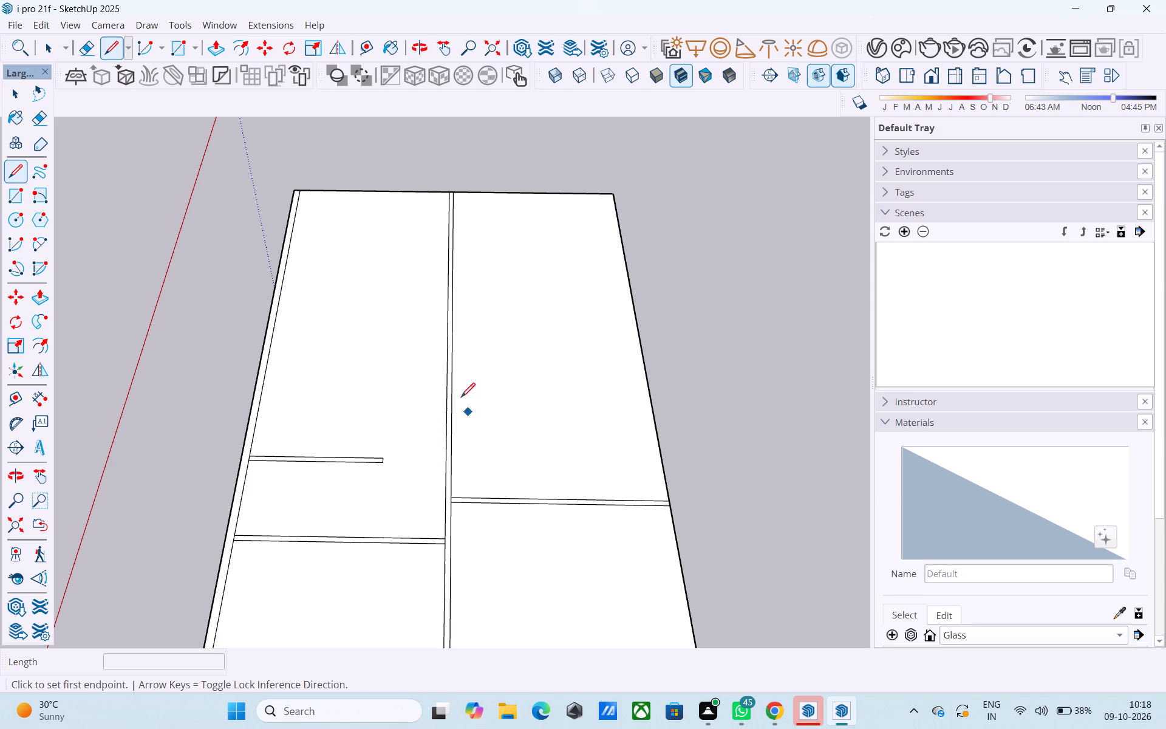
scroll(471, 368, "up", 3)
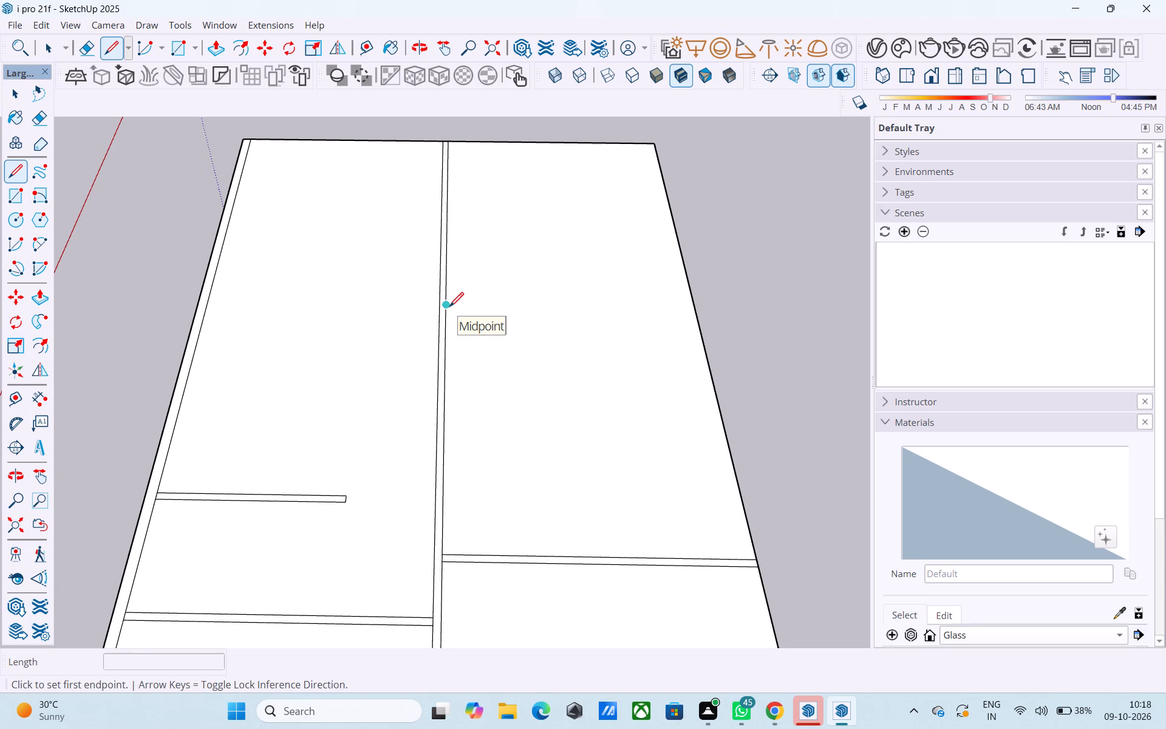
left_click(449, 308)
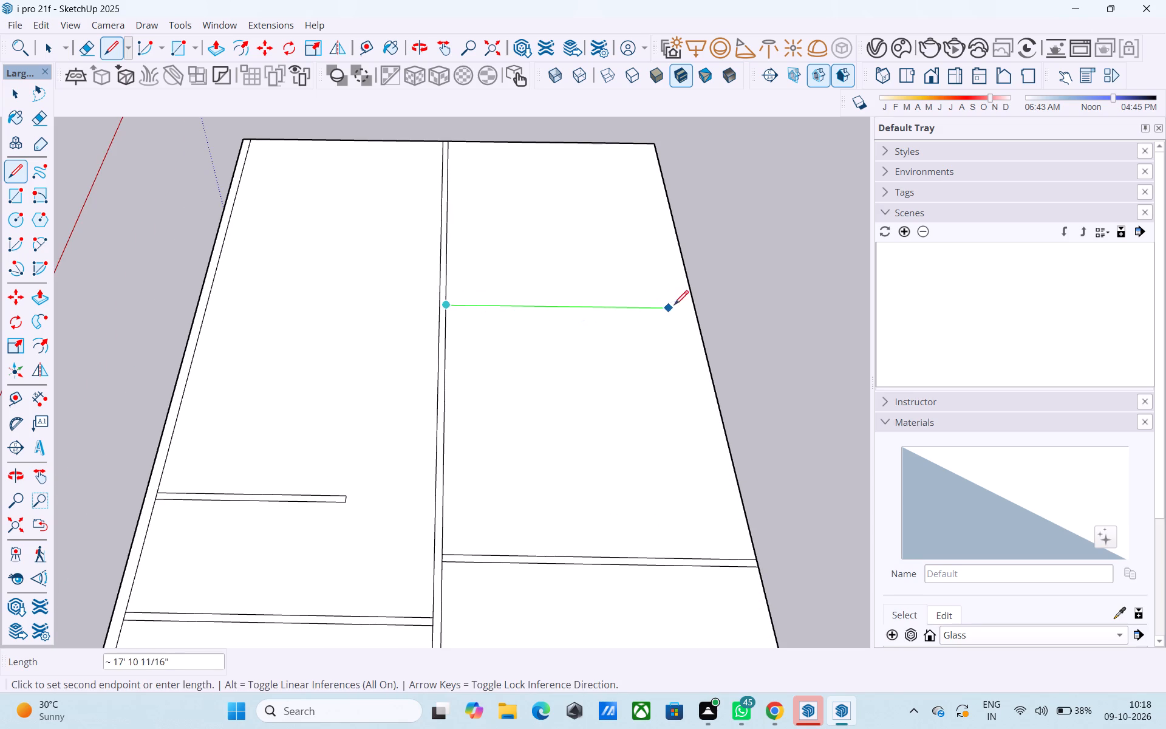
left_click(694, 310)
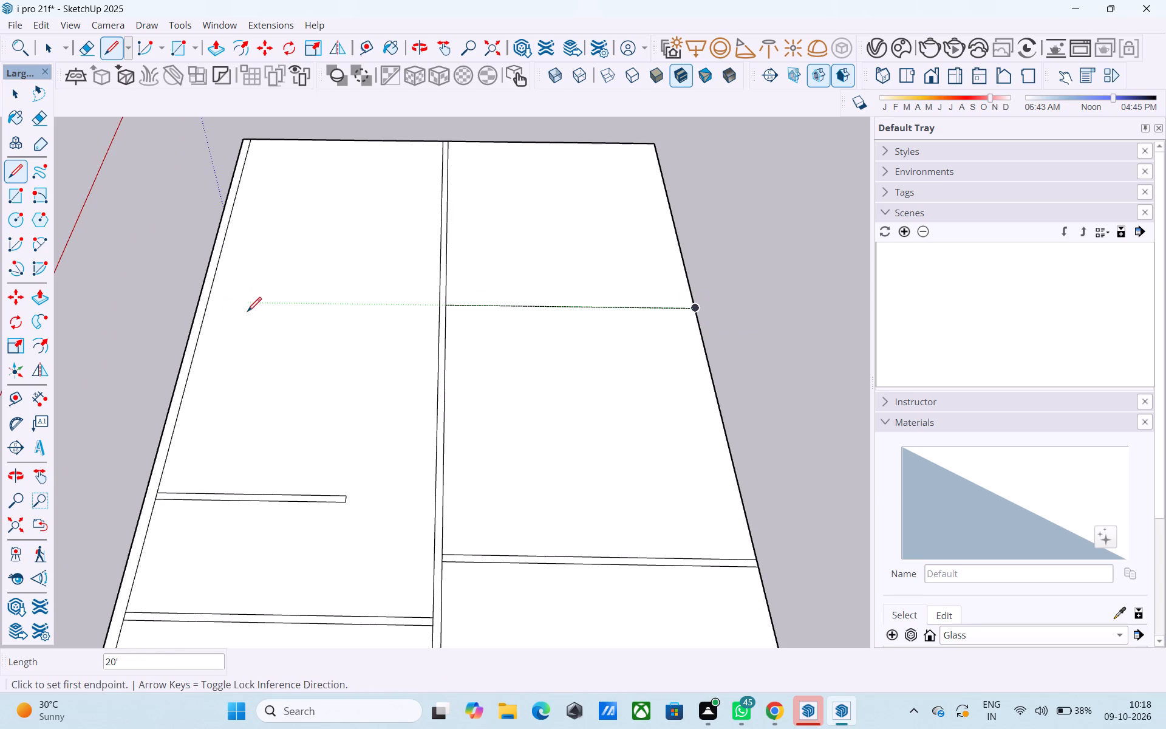
left_click(445, 309)
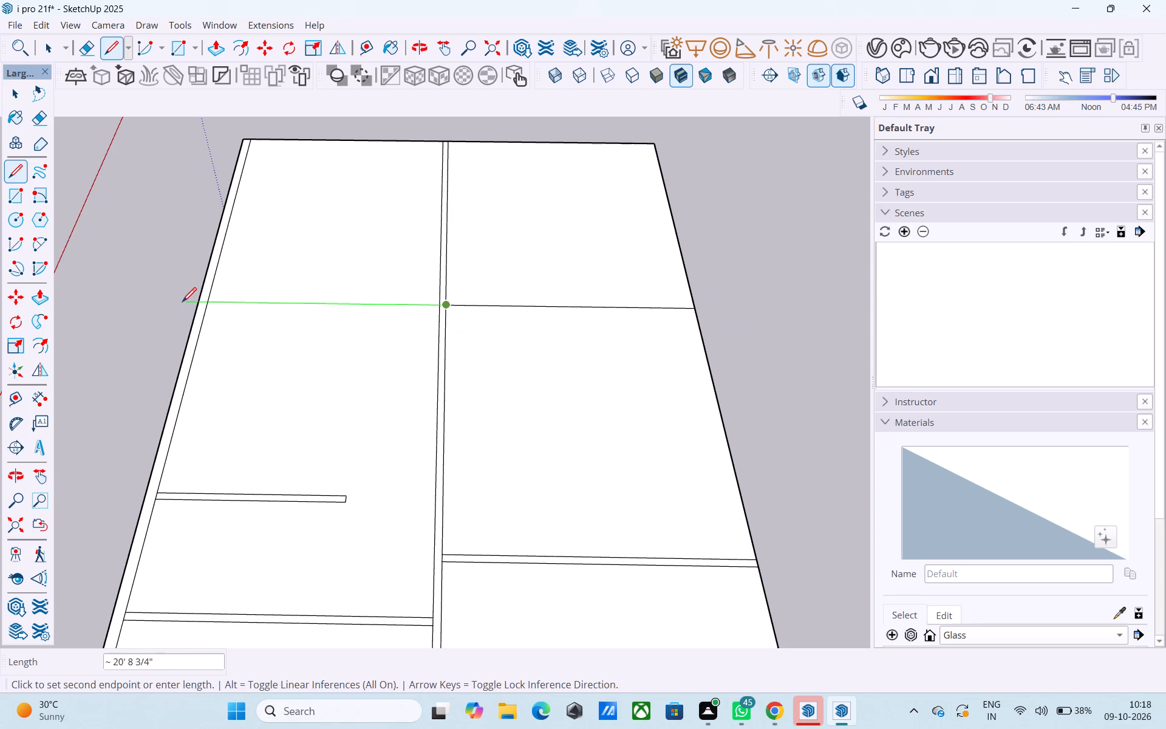
left_click(211, 303)
key("space")
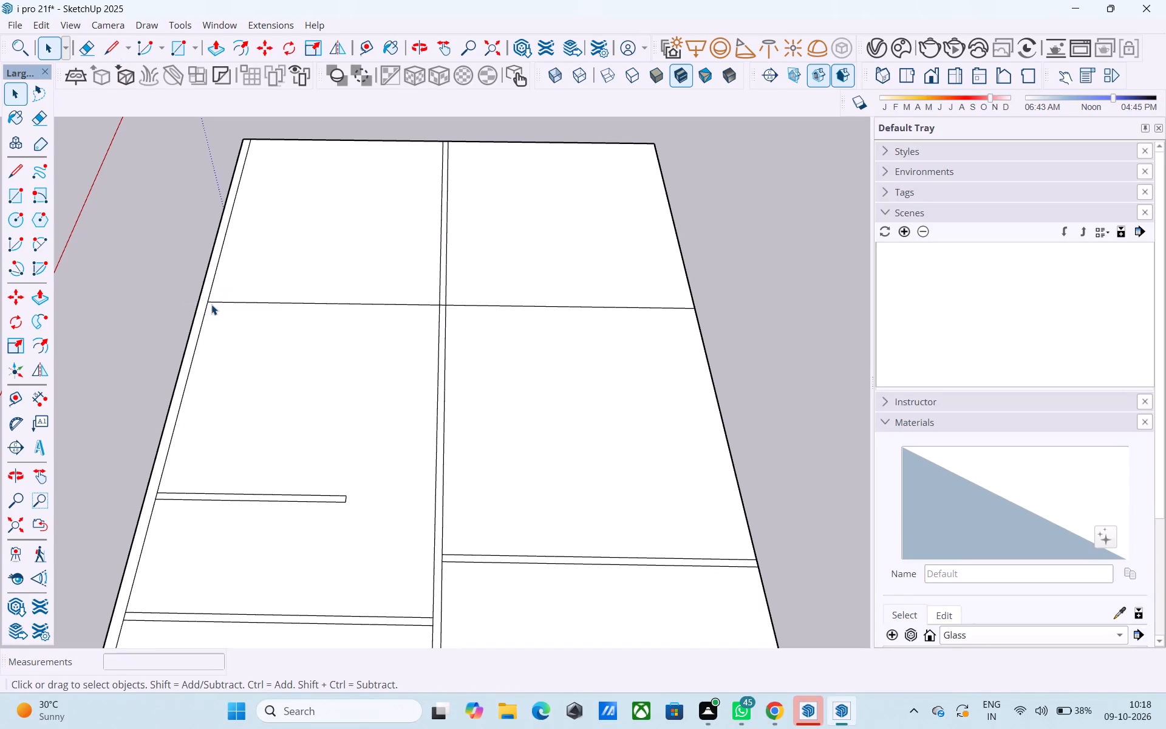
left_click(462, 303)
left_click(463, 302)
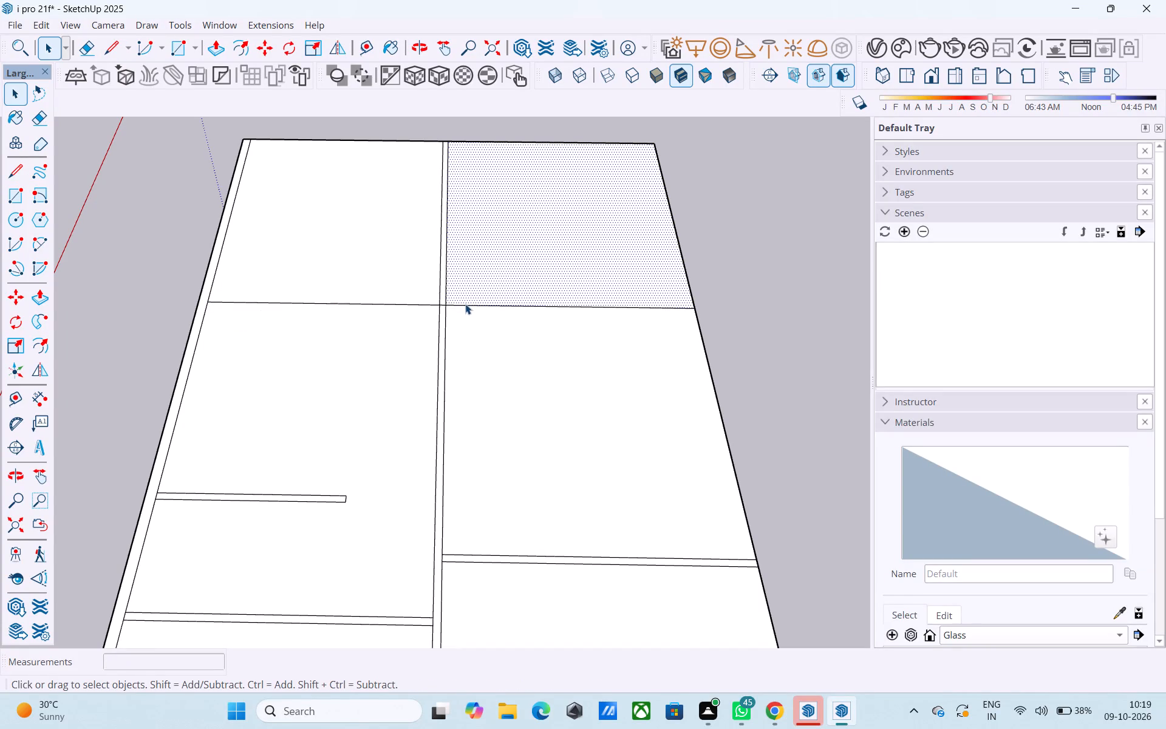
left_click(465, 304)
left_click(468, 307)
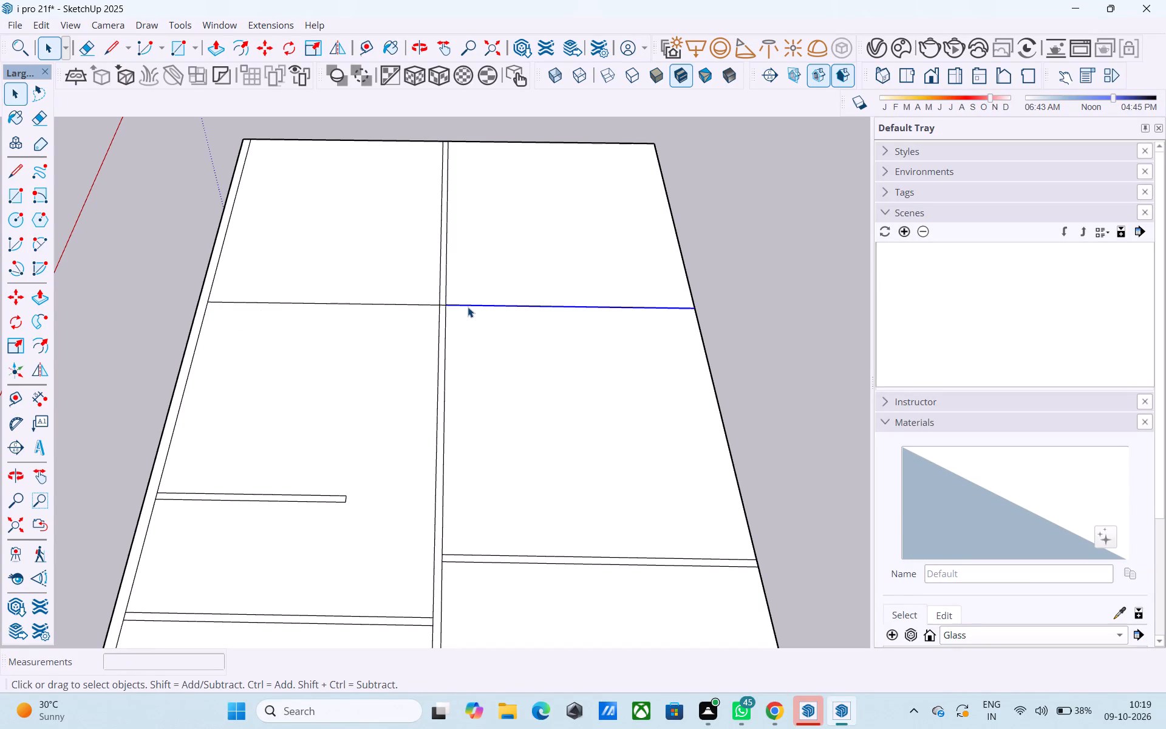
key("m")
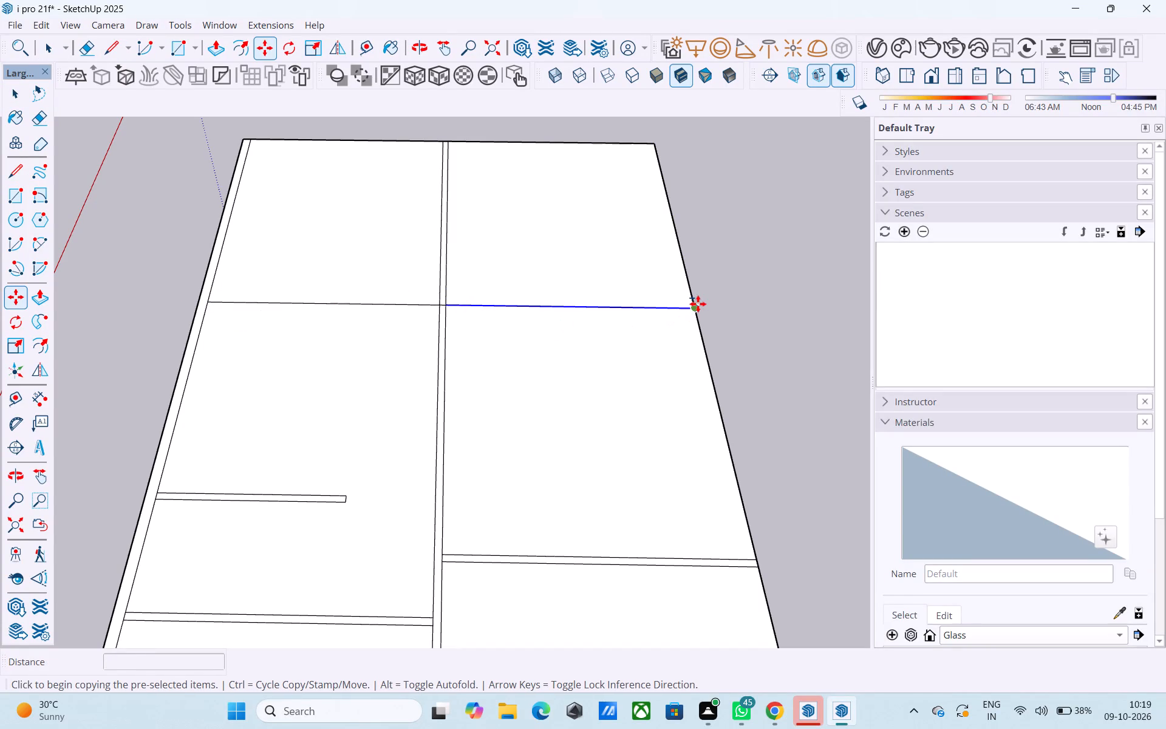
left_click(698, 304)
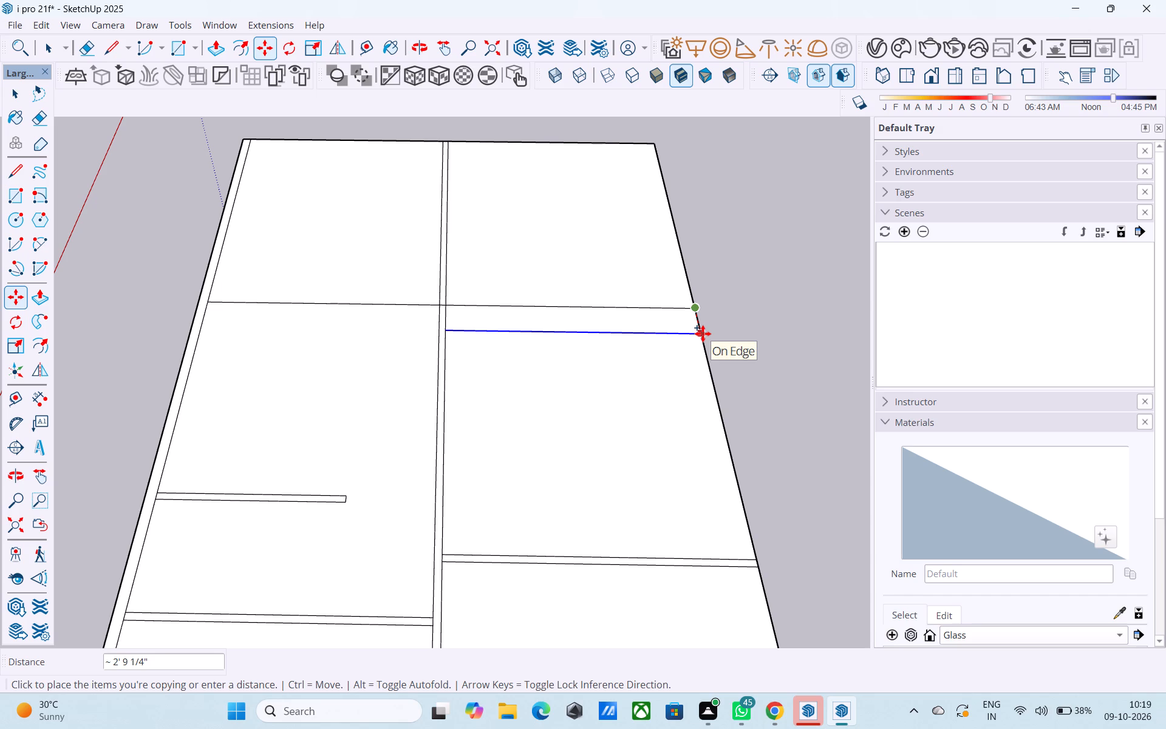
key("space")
Copy the far room's outer long edge 9" inward to form its outer wall strip.
scroll(671, 323, "down", 3)
middle_click_drag(638, 307, 567, 573, "shift")
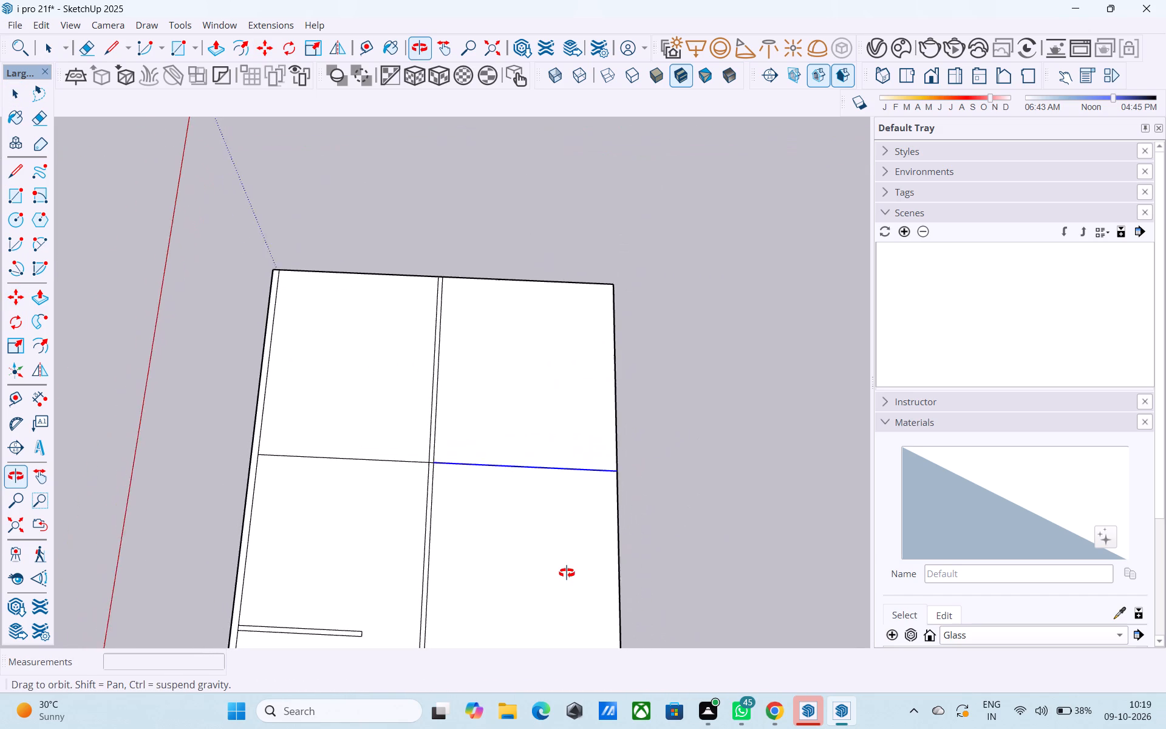
middle_click_drag(567, 573, 556, 567, "shift")
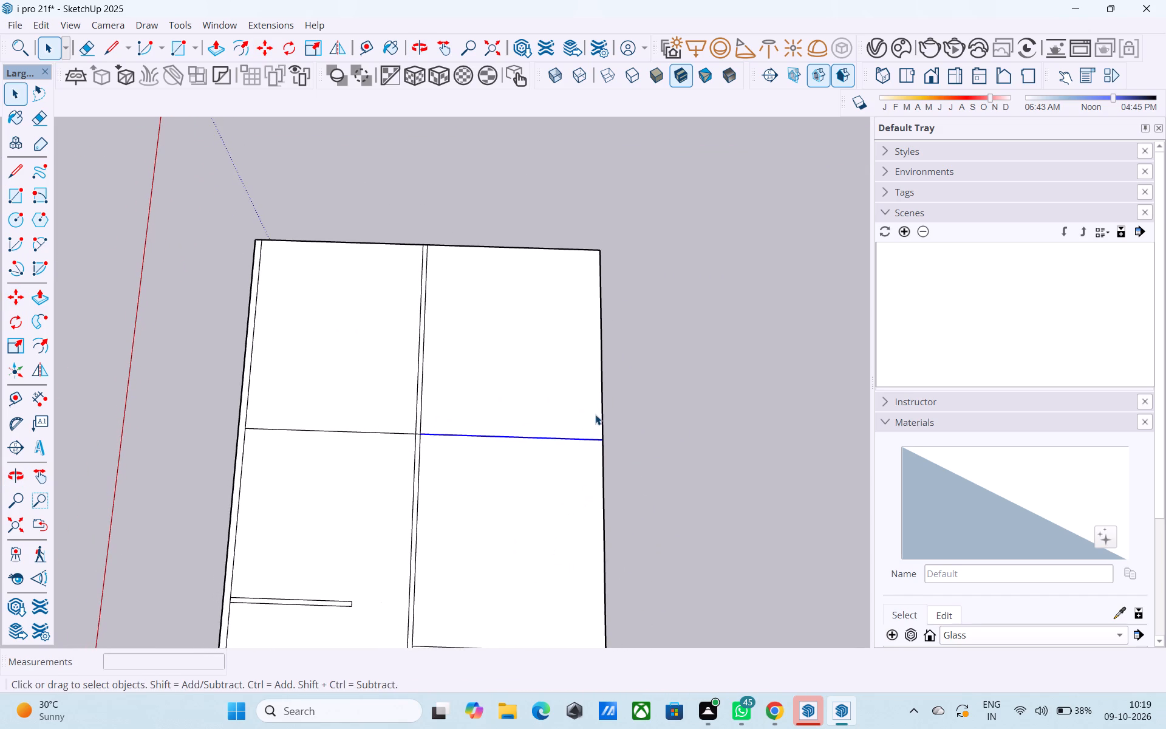
left_click(601, 416)
key("m")
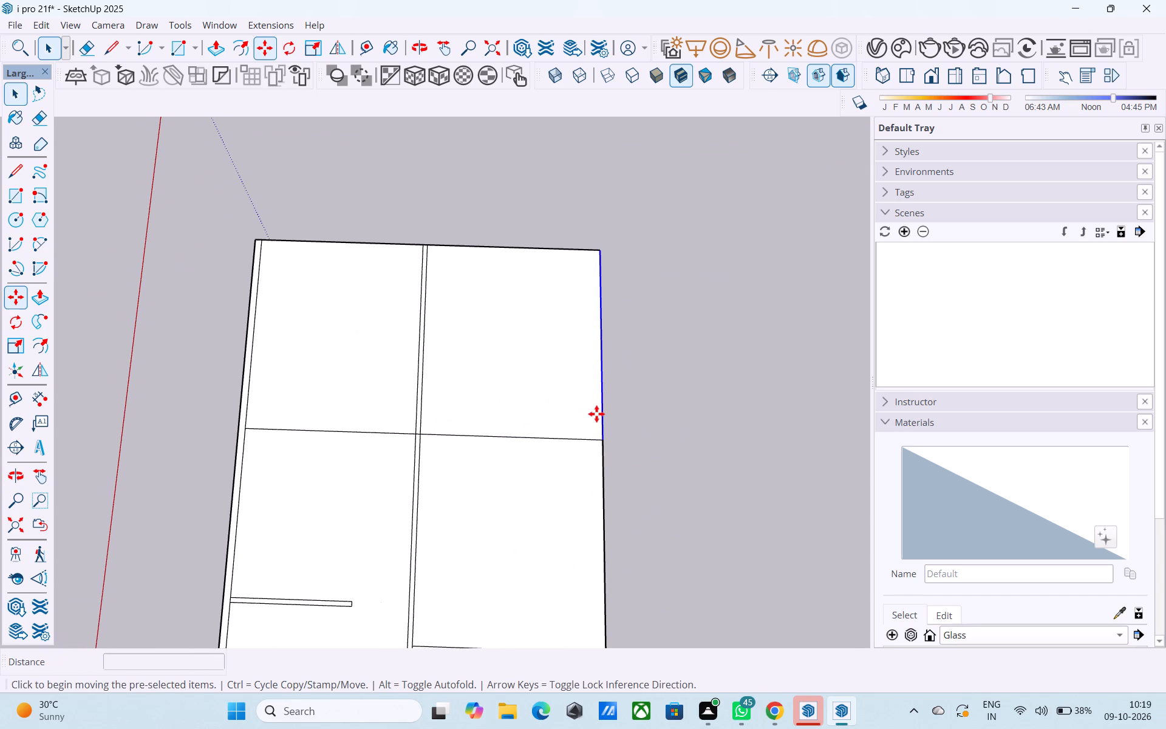
left_click(603, 254)
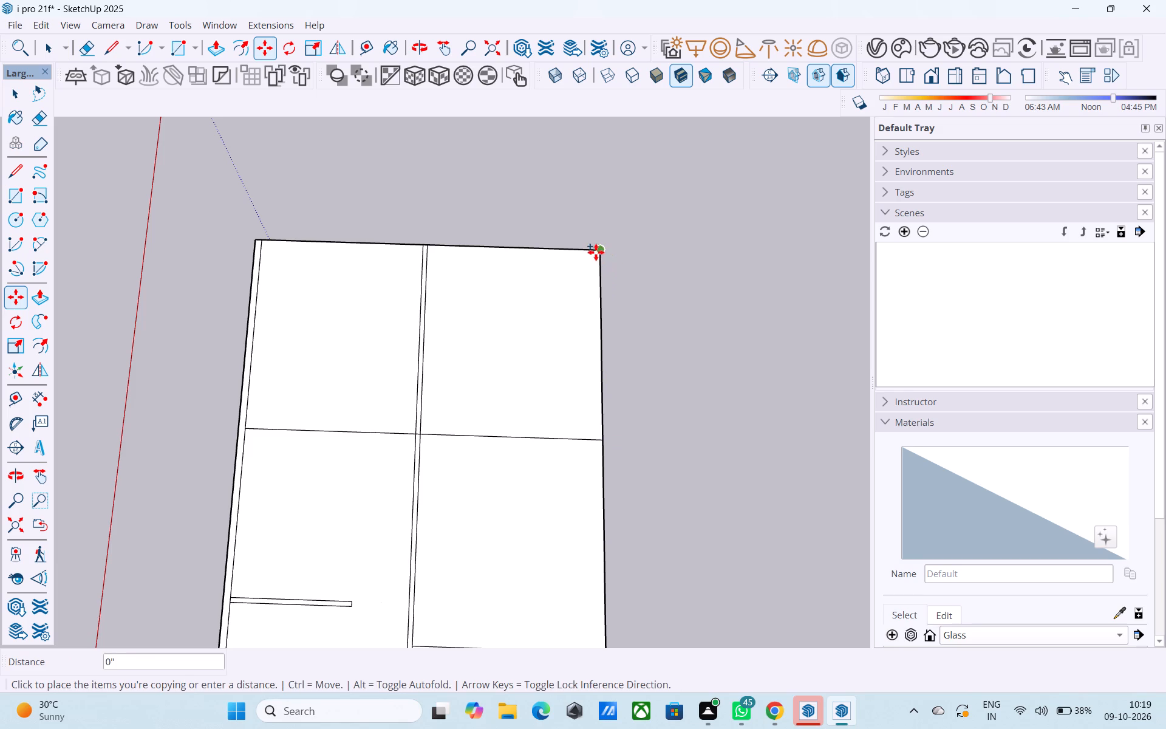
type("9\"")
key("Return")
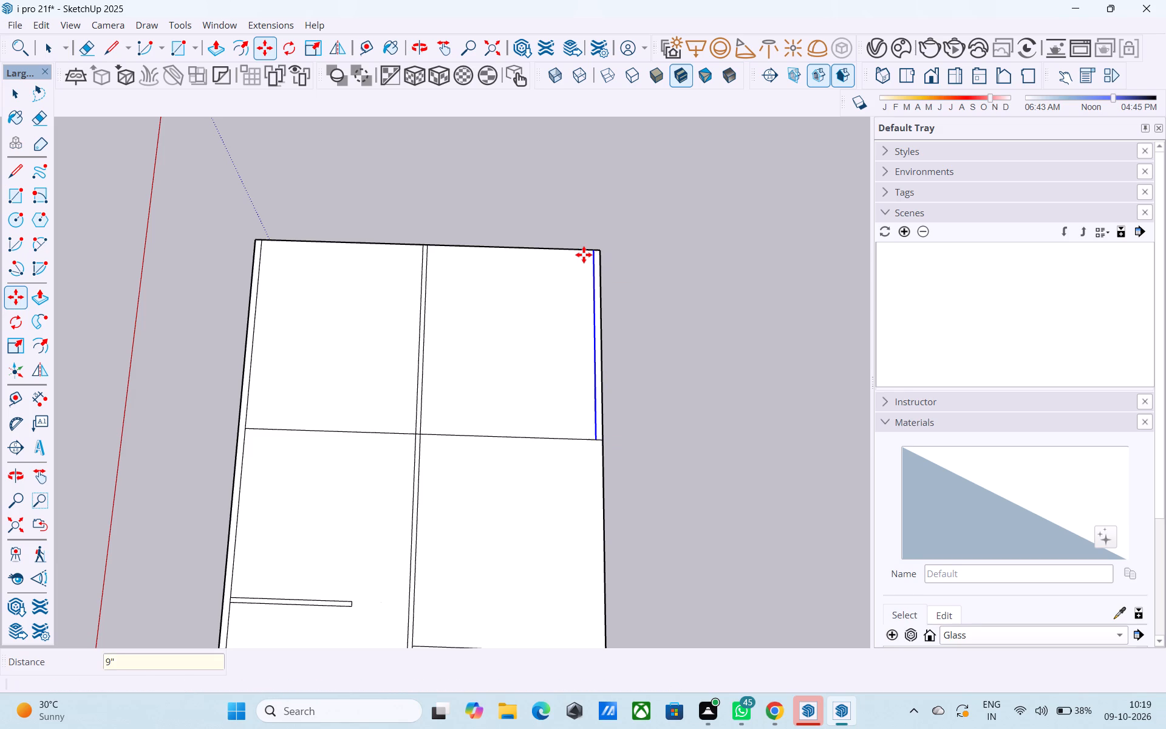
key("space")
Copy the far room's end edge, between the middle strip and the new side wall strip, 9" inward.
key("m")
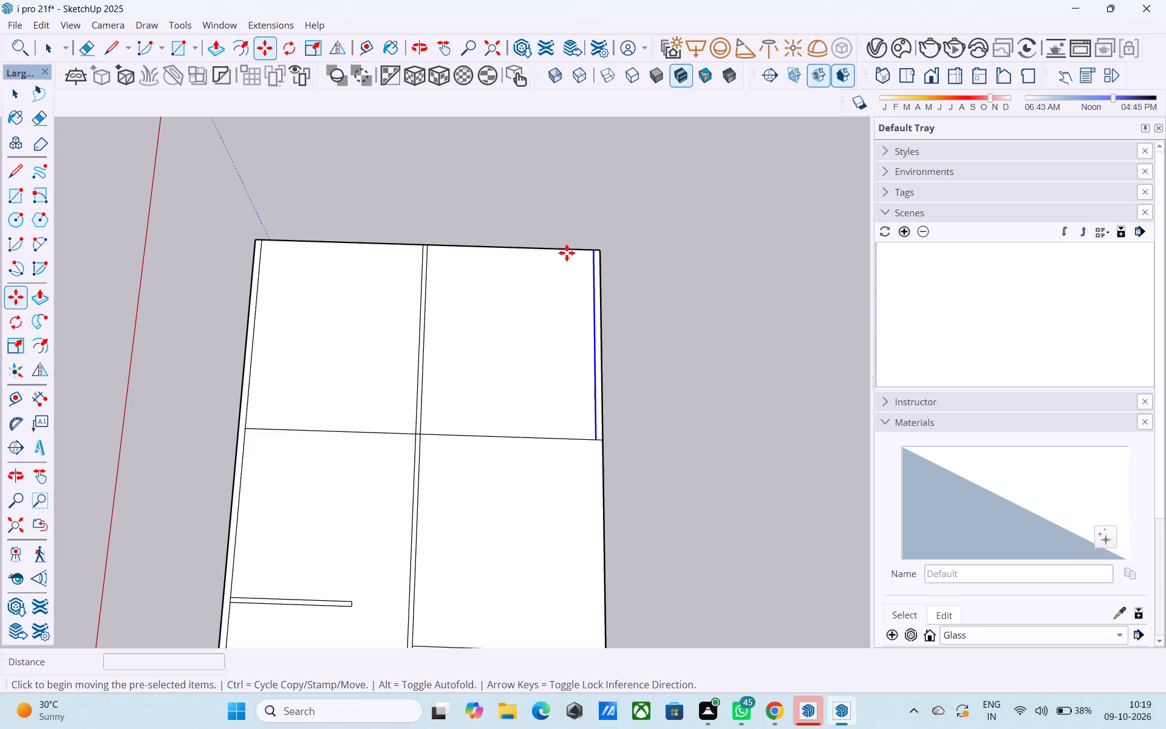
scroll(567, 253, "up", 4)
key("space")
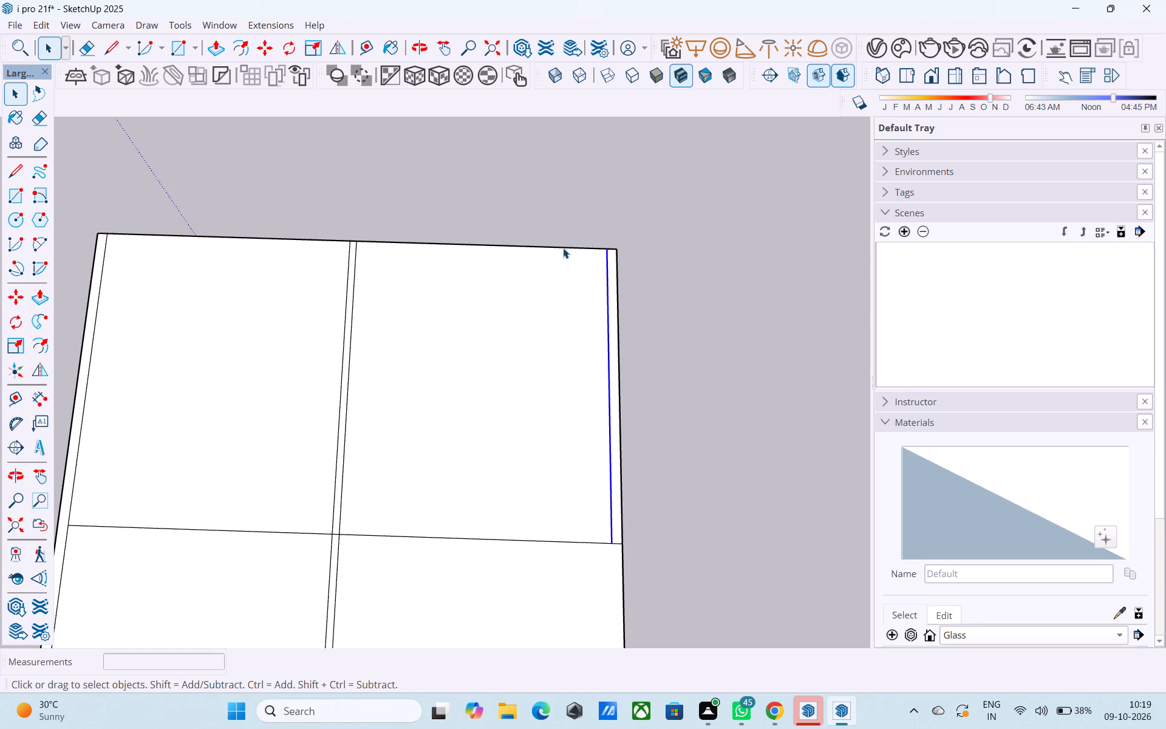
left_click(564, 245)
key("m")
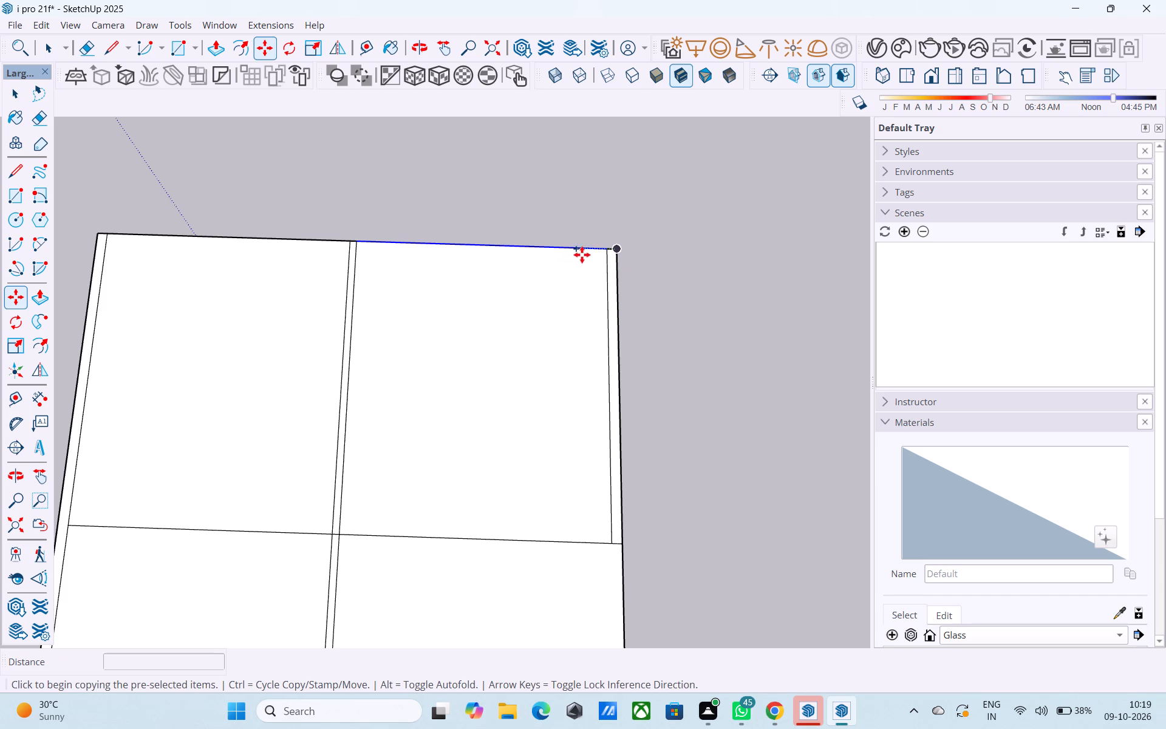
left_click(360, 241)
left_click(356, 252)
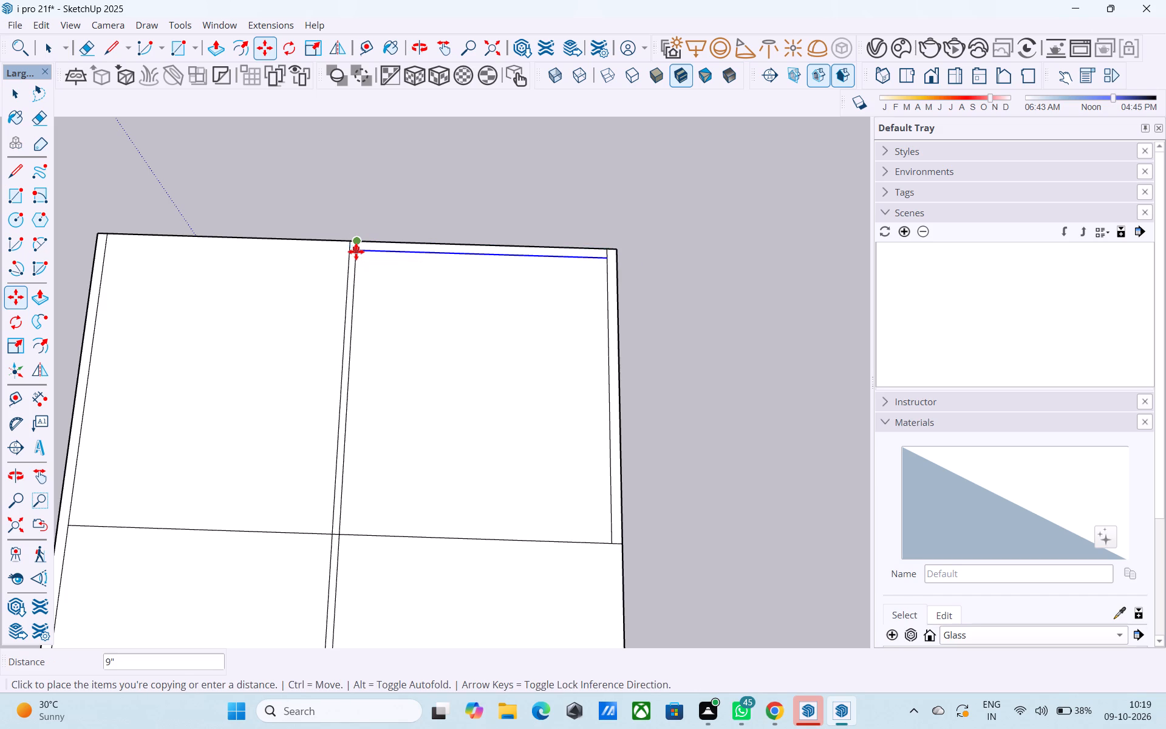
key("space")
Copy the far end edge on the other side of the middle strip inward, in line with the adjoining wall strip.
left_click(295, 239)
key("m")
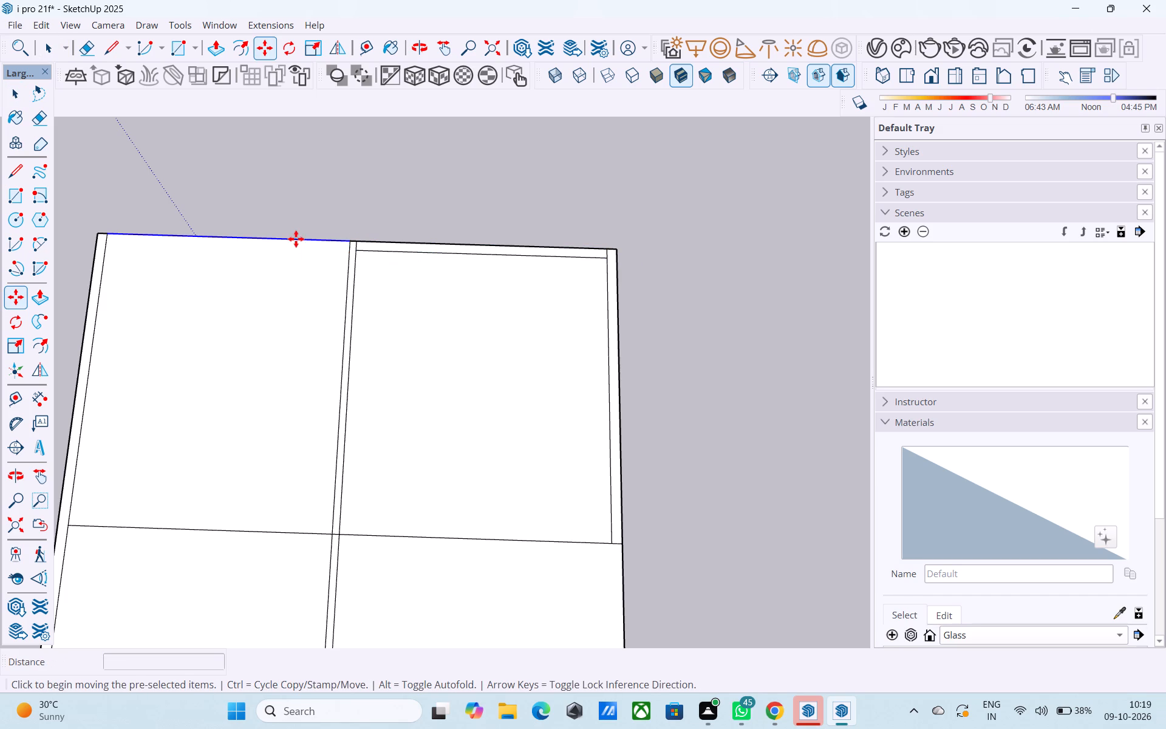
left_click(302, 239)
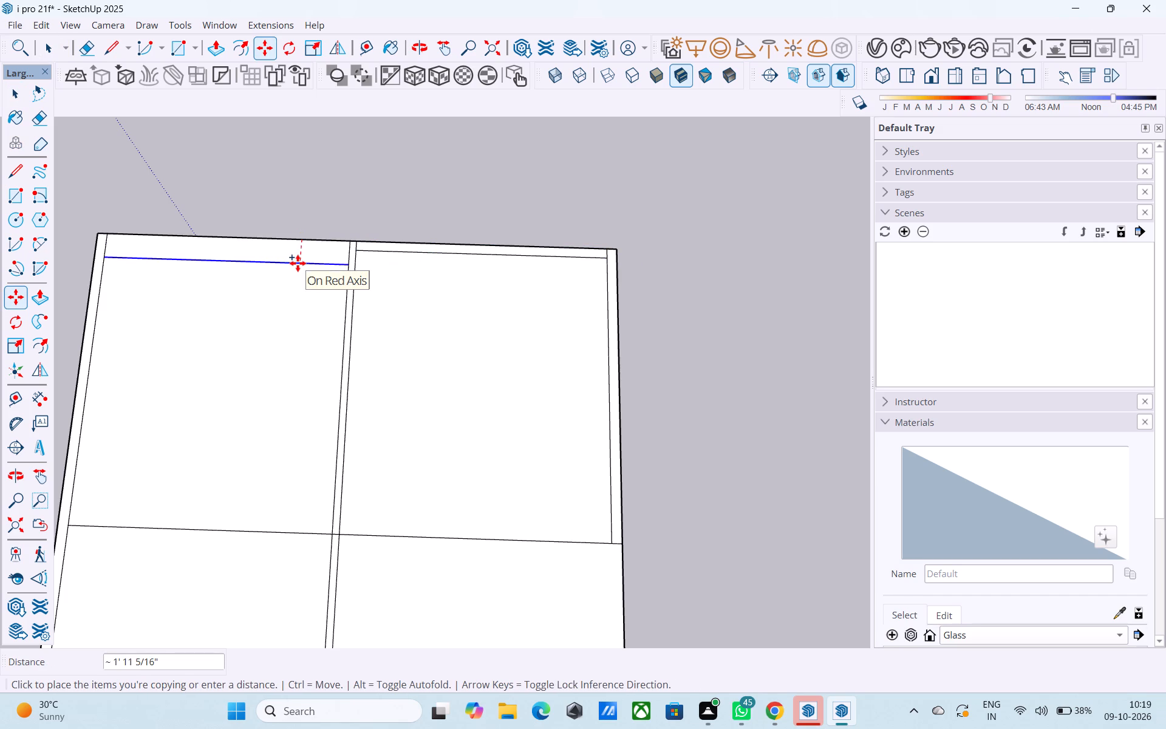
left_click(302, 253)
key("space")
Erase the short line segments crossing the far end wall strip at its outer corner and at the middle strip junction.
middle_click_drag(160, 298, 185, 306)
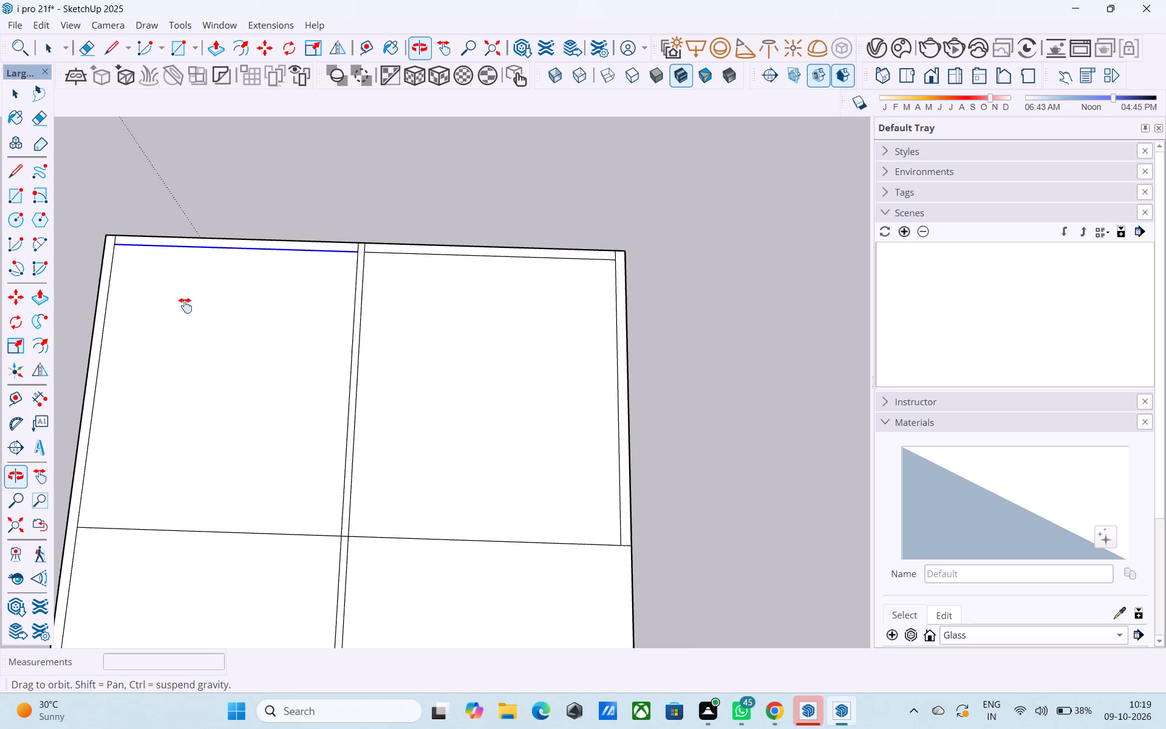
middle_click_drag(185, 306, 219, 322)
key("e")
scroll(162, 261, "up", 6)
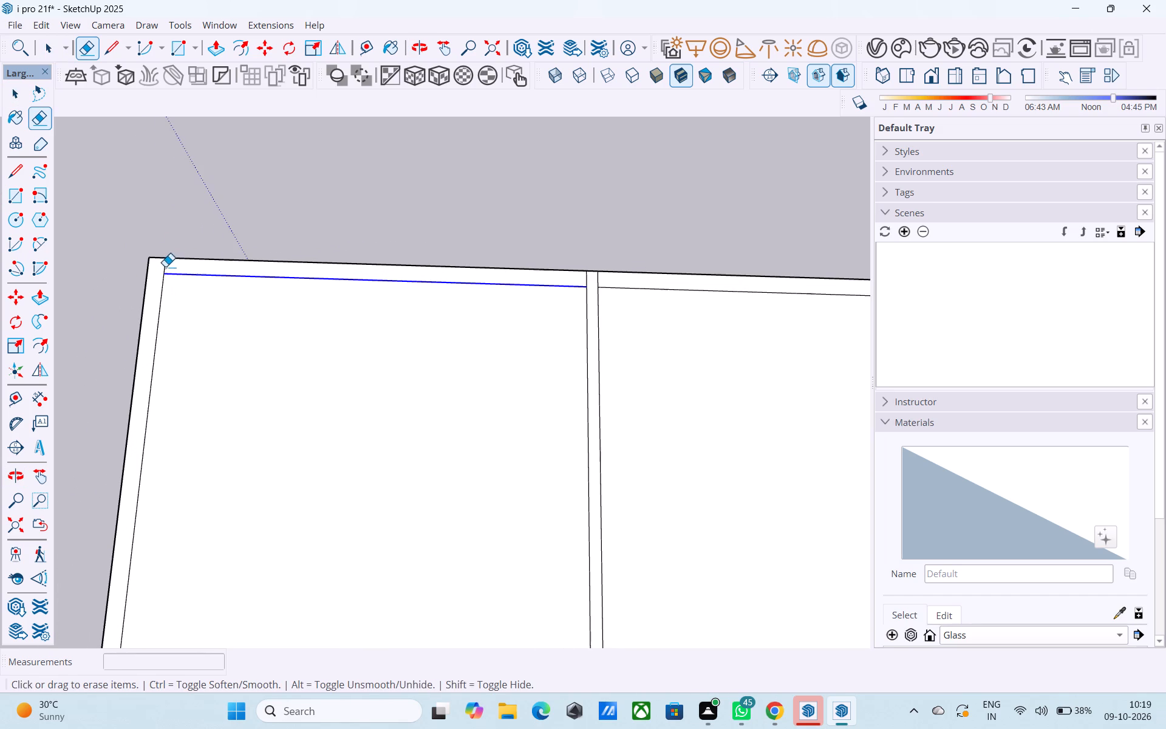
left_click(162, 266)
left_click_drag(169, 262, 161, 265)
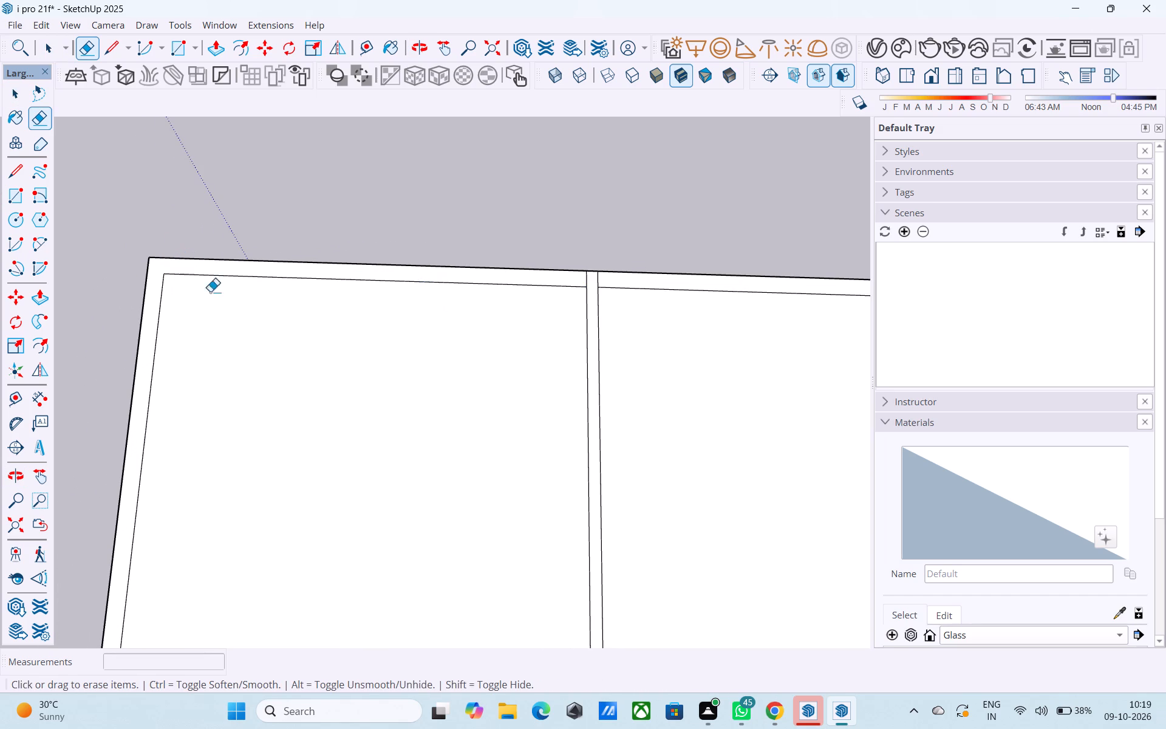
left_click(585, 282)
left_click(592, 278)
left_click(598, 277)
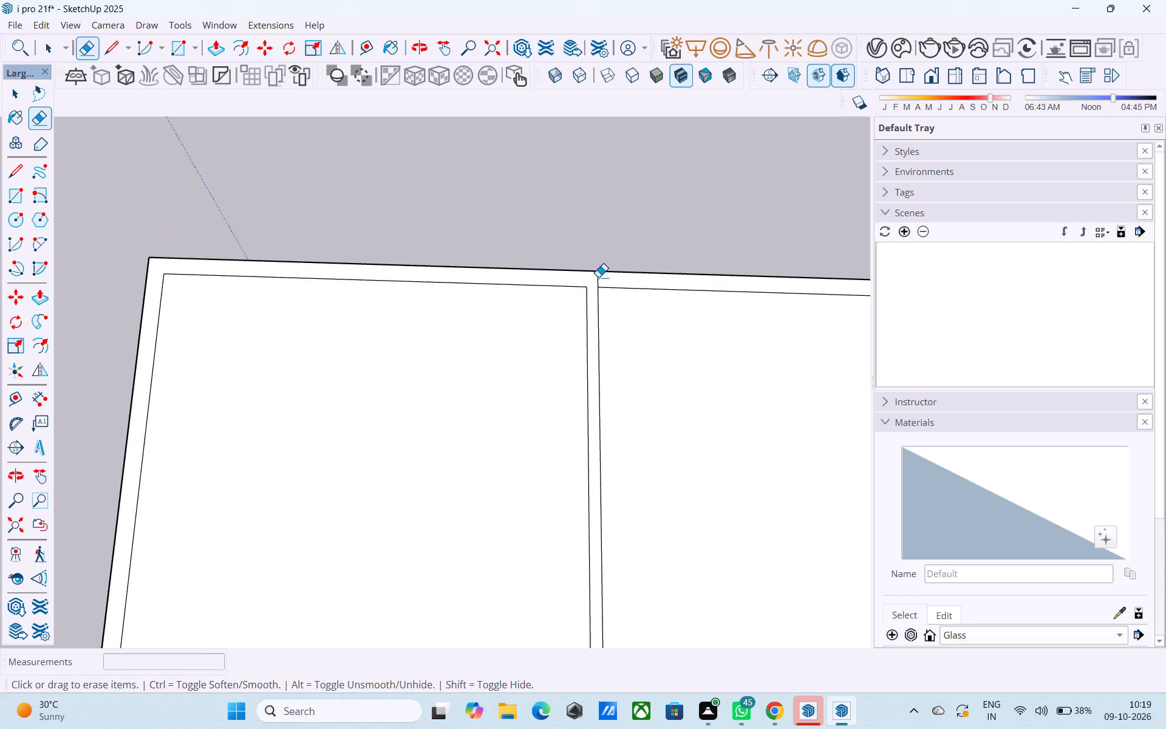
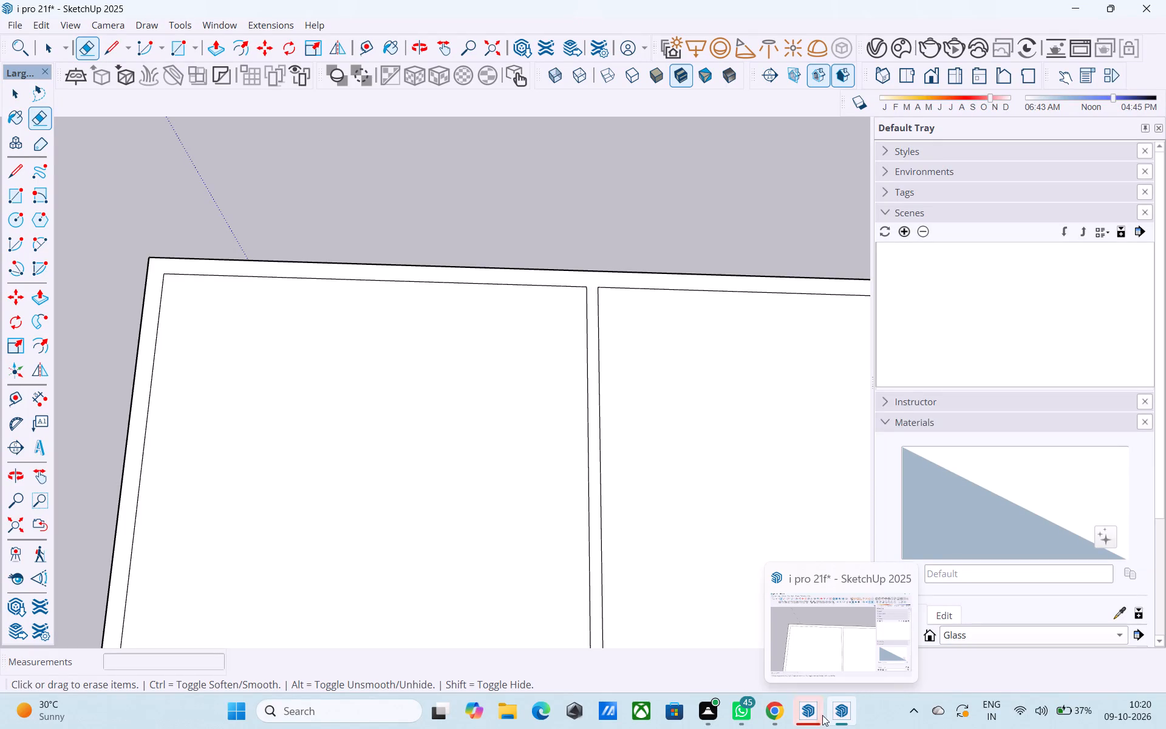
Erase the short line segment crossing the far end wall strip at its remaining outer corner.
left_click(857, 573)
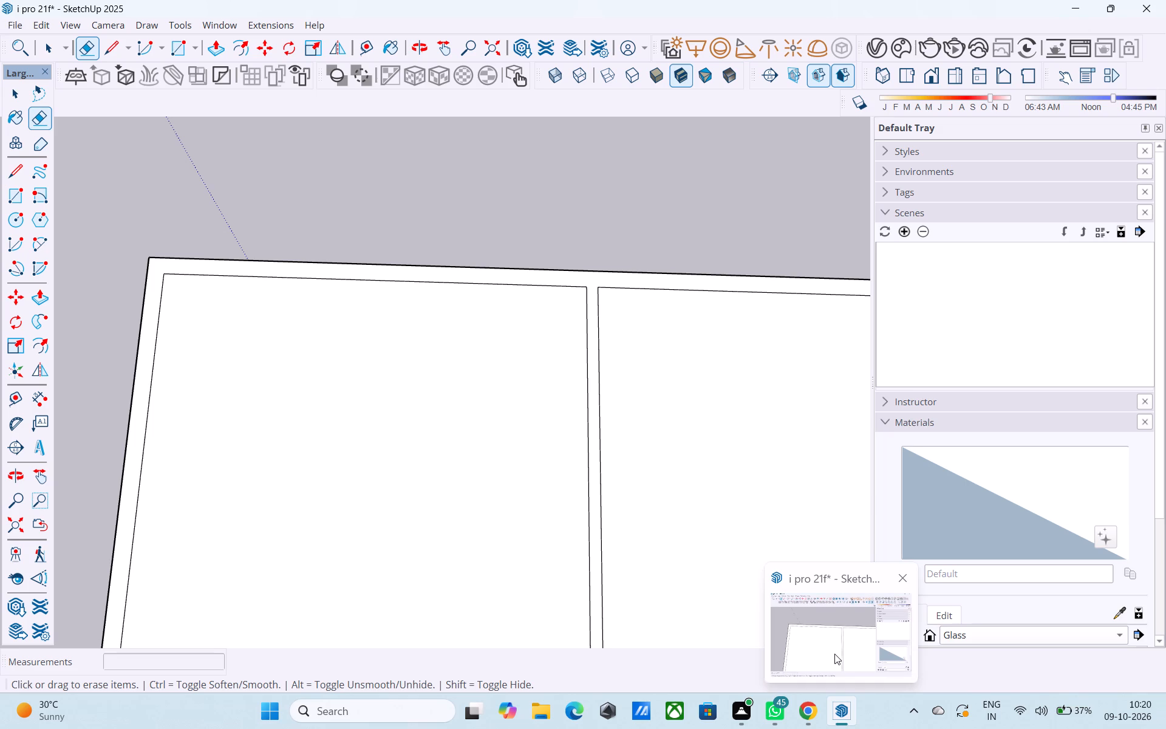
scroll(477, 450, "down", 6)
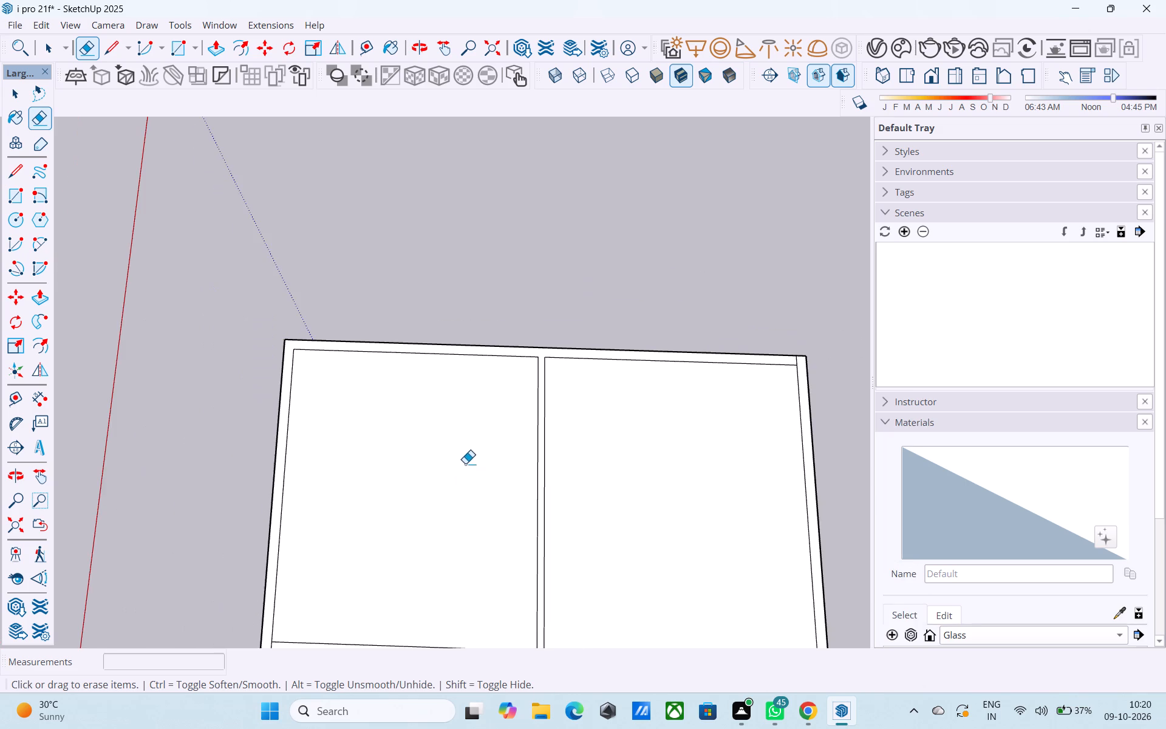
scroll(526, 473, "down", 3)
scroll(738, 408, "up", 9)
double_click(743, 382)
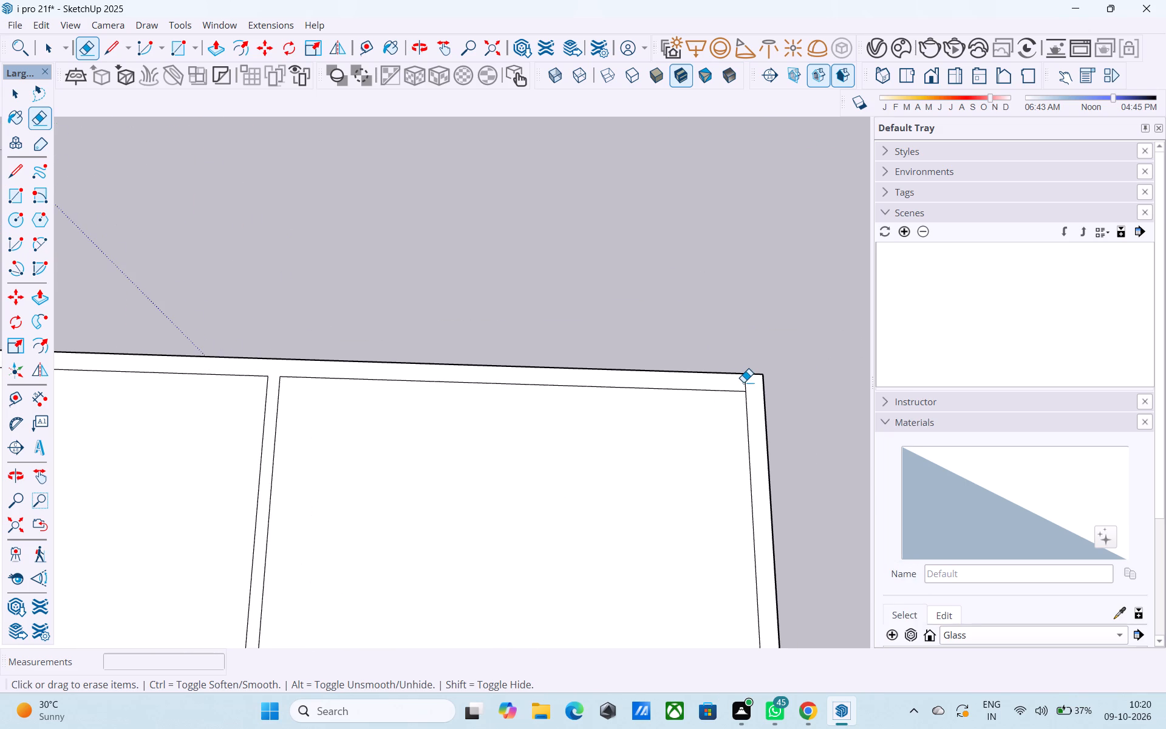
left_click(745, 383)
scroll(630, 318, "down", 10)
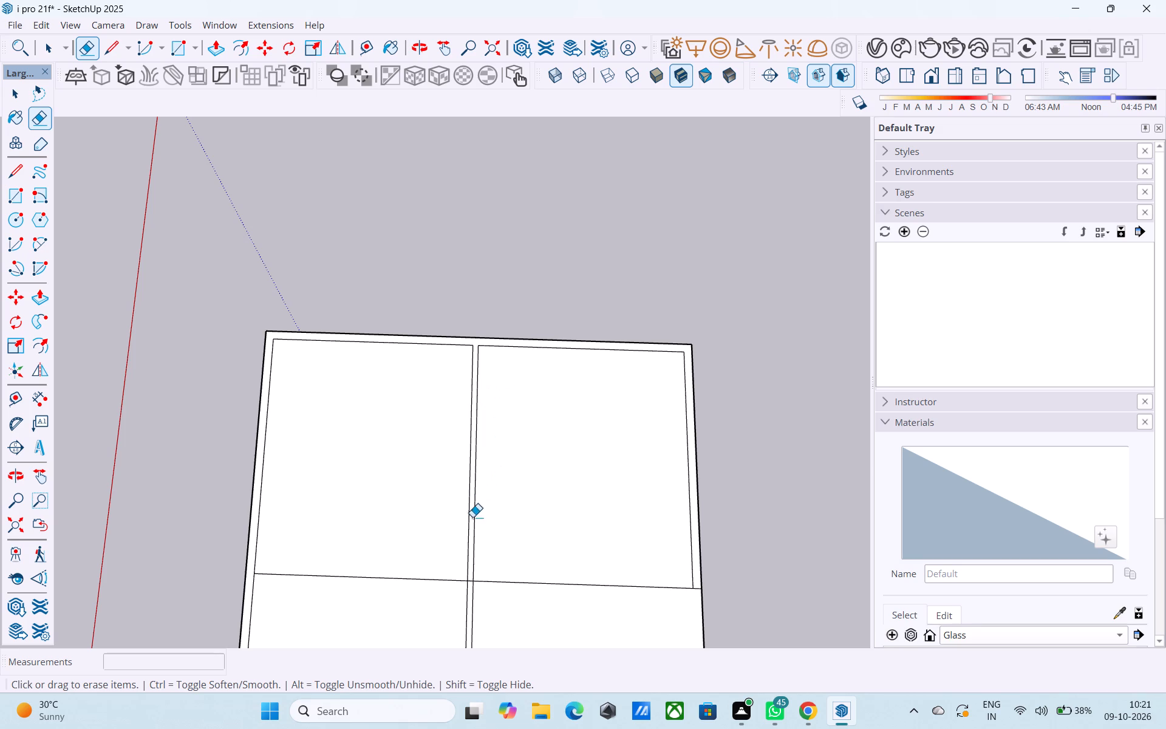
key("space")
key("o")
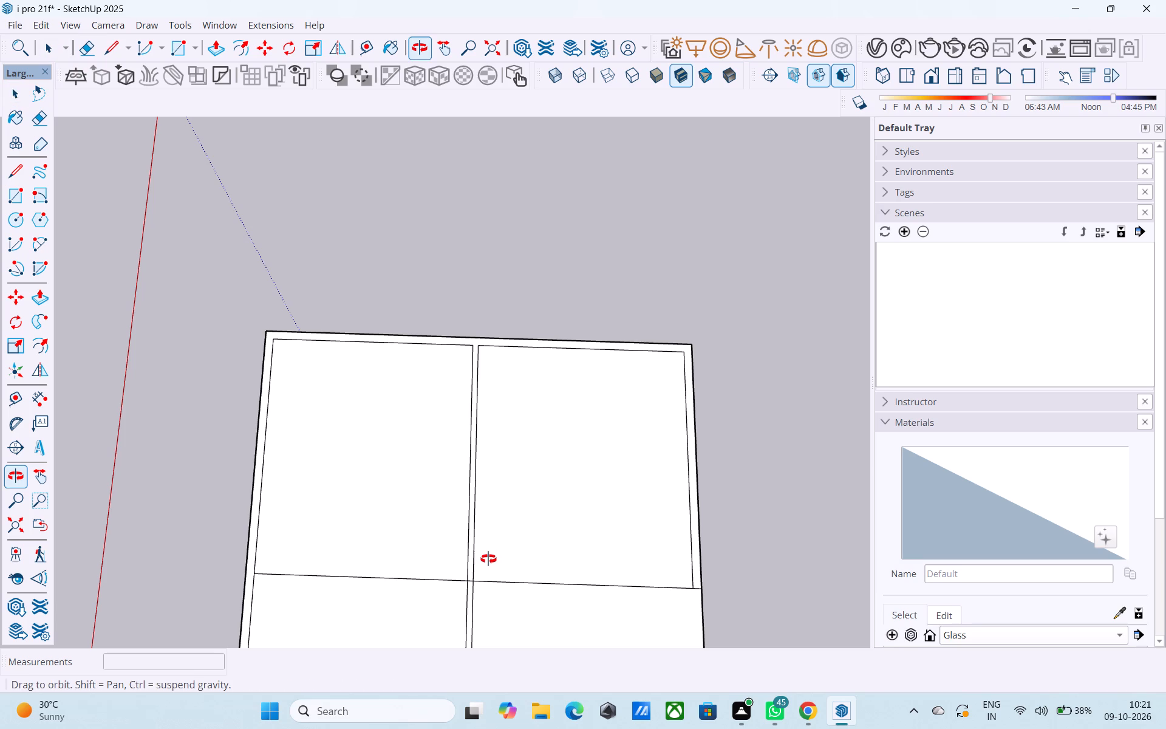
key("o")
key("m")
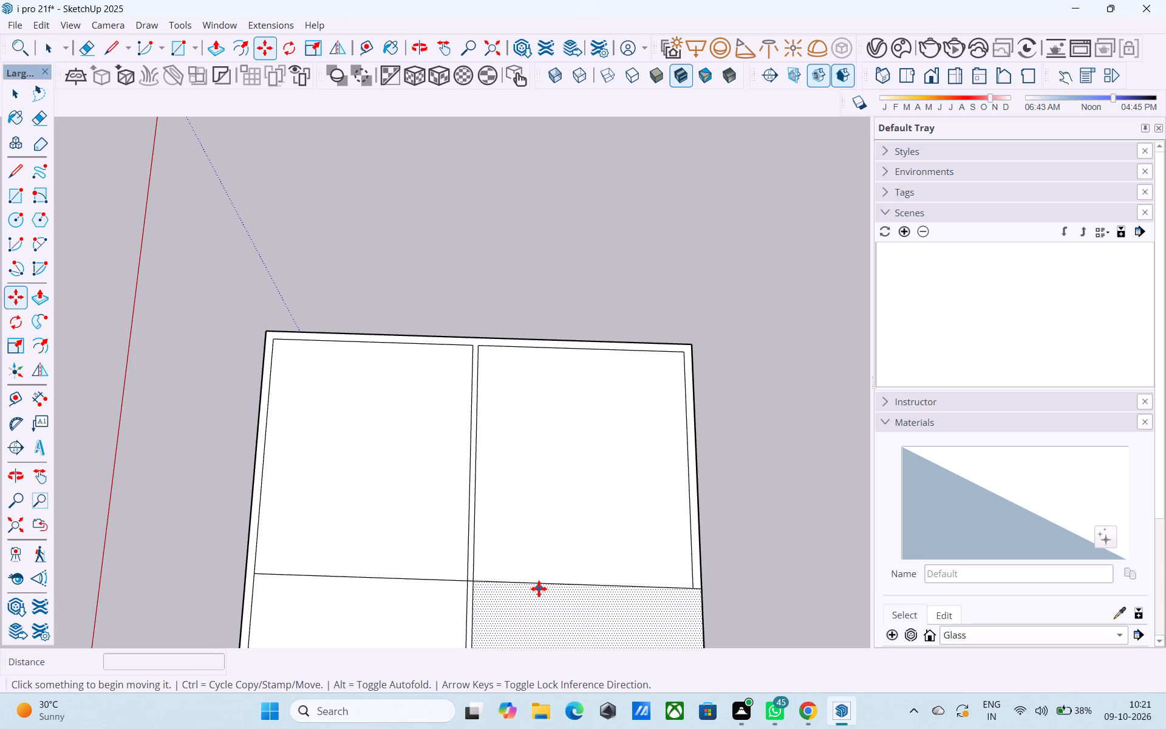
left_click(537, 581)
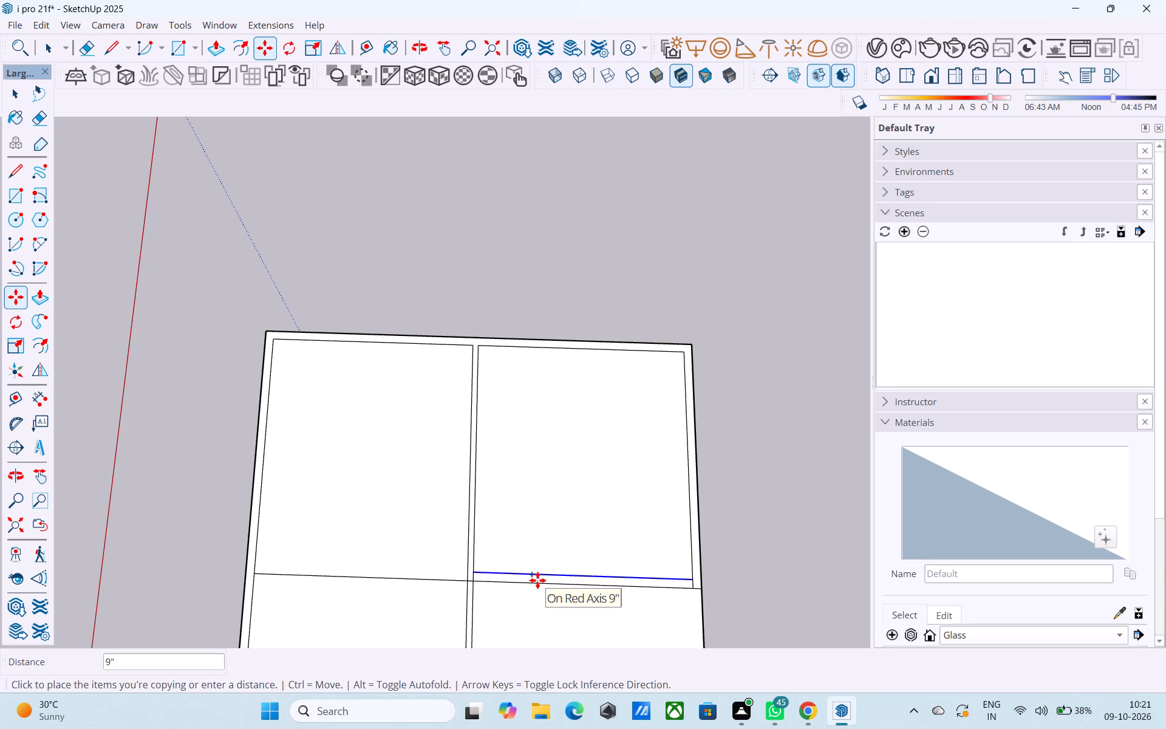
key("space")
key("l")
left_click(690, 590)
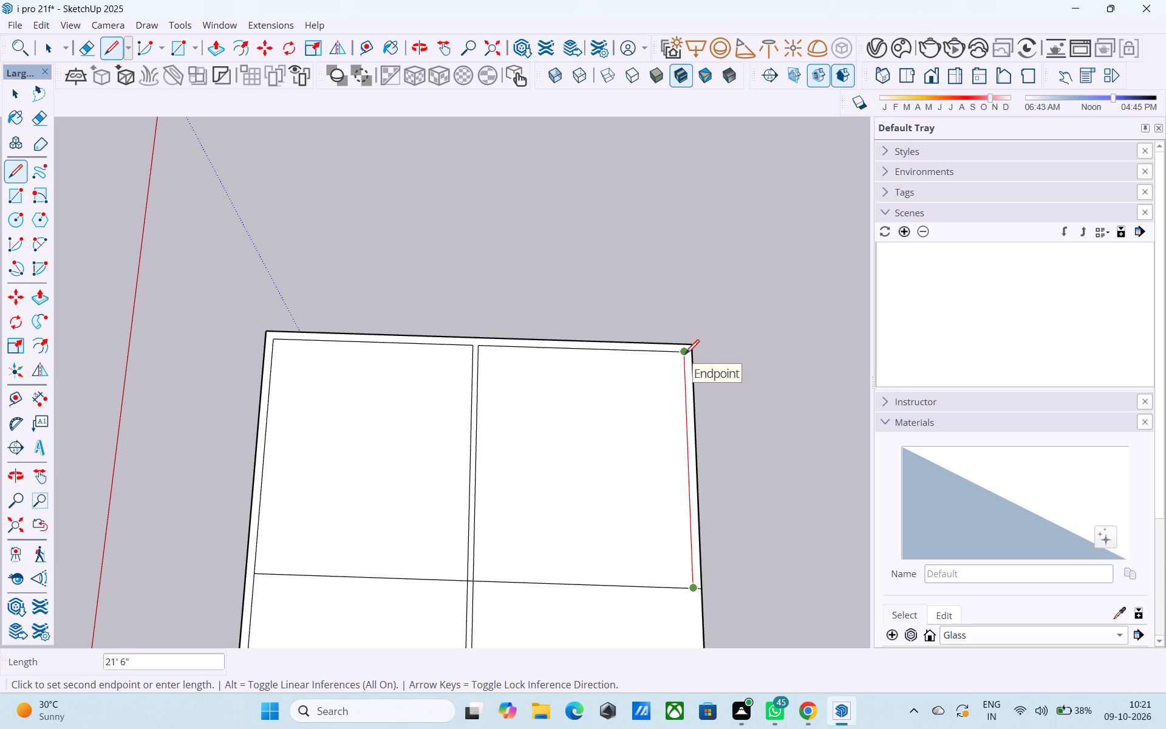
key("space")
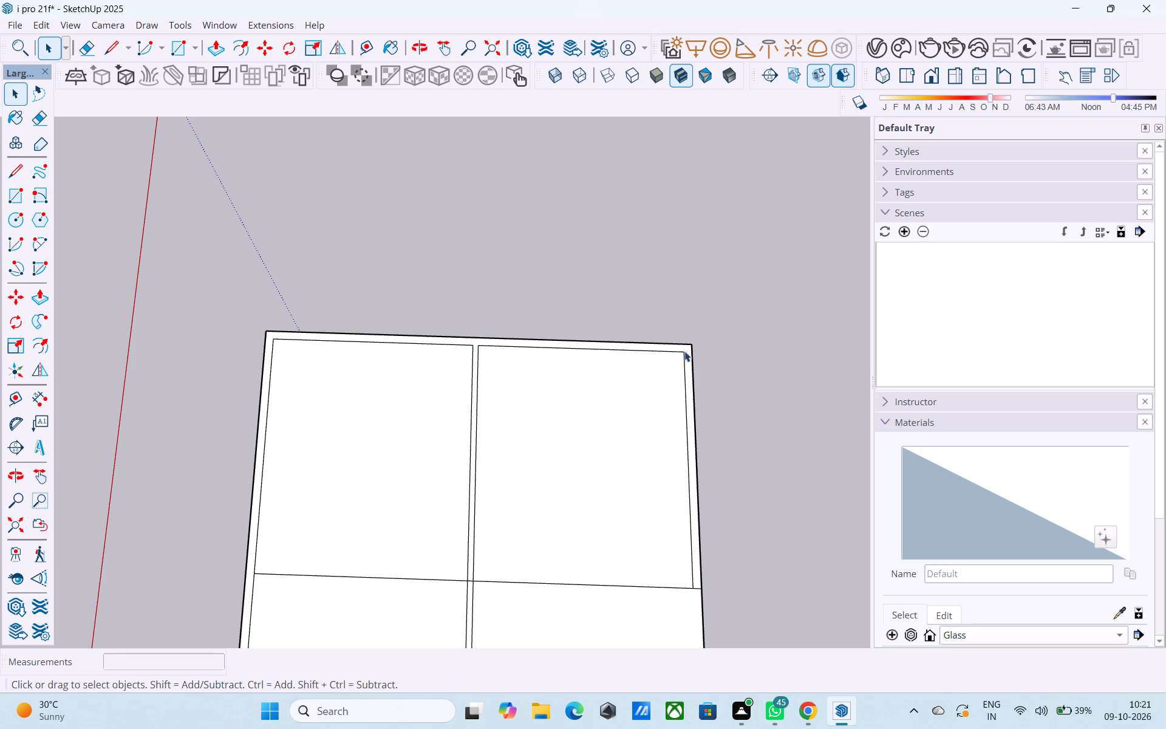
Place a guide line 16' inward from the inner edge of the far end wall strip.
key("t")
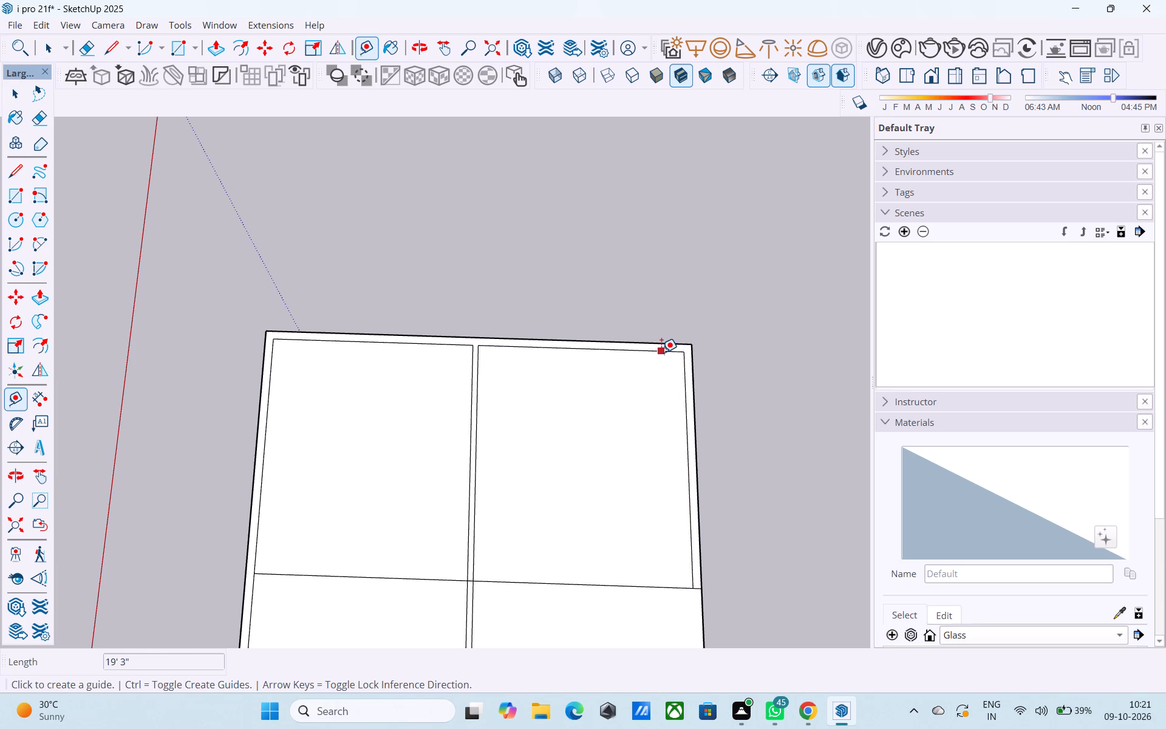
left_click(661, 352)
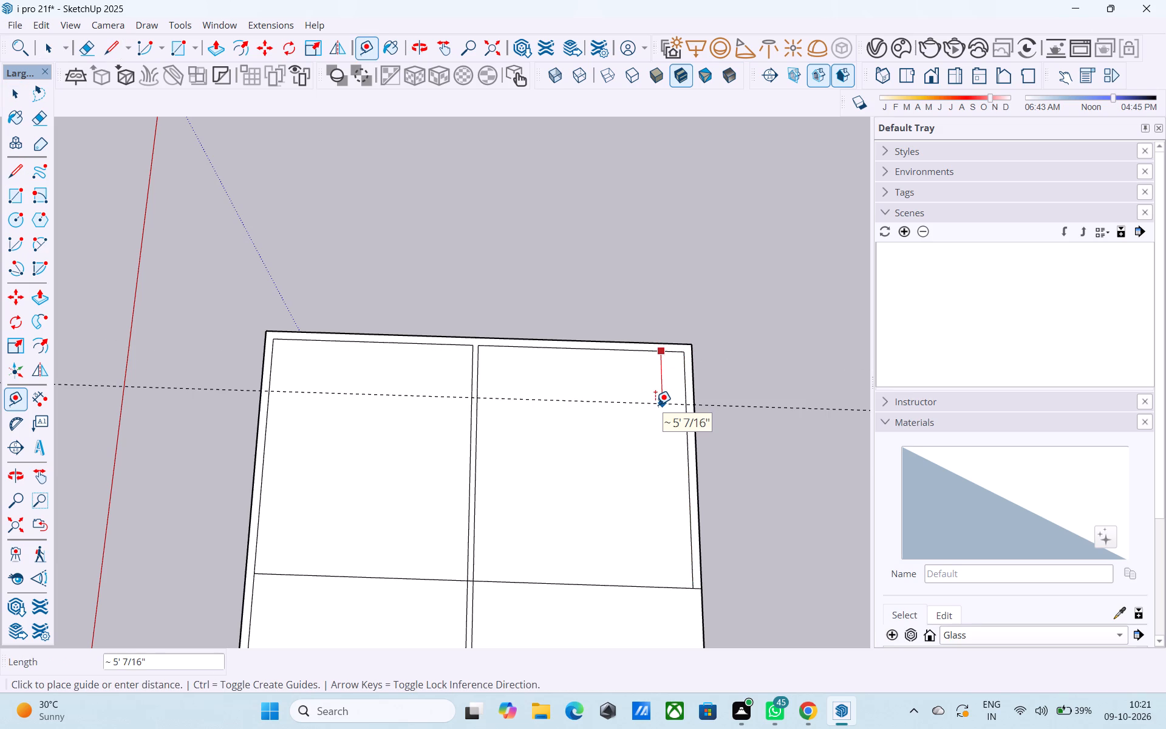
key("1")
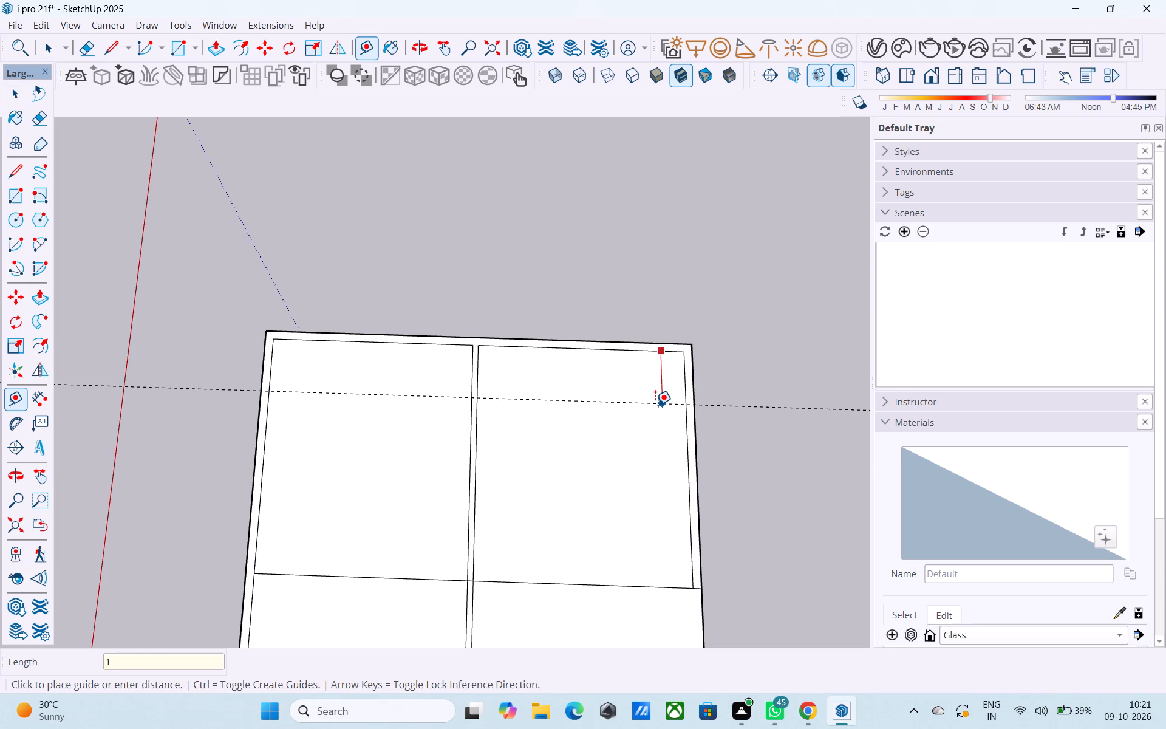
type("6'")
key("Return")
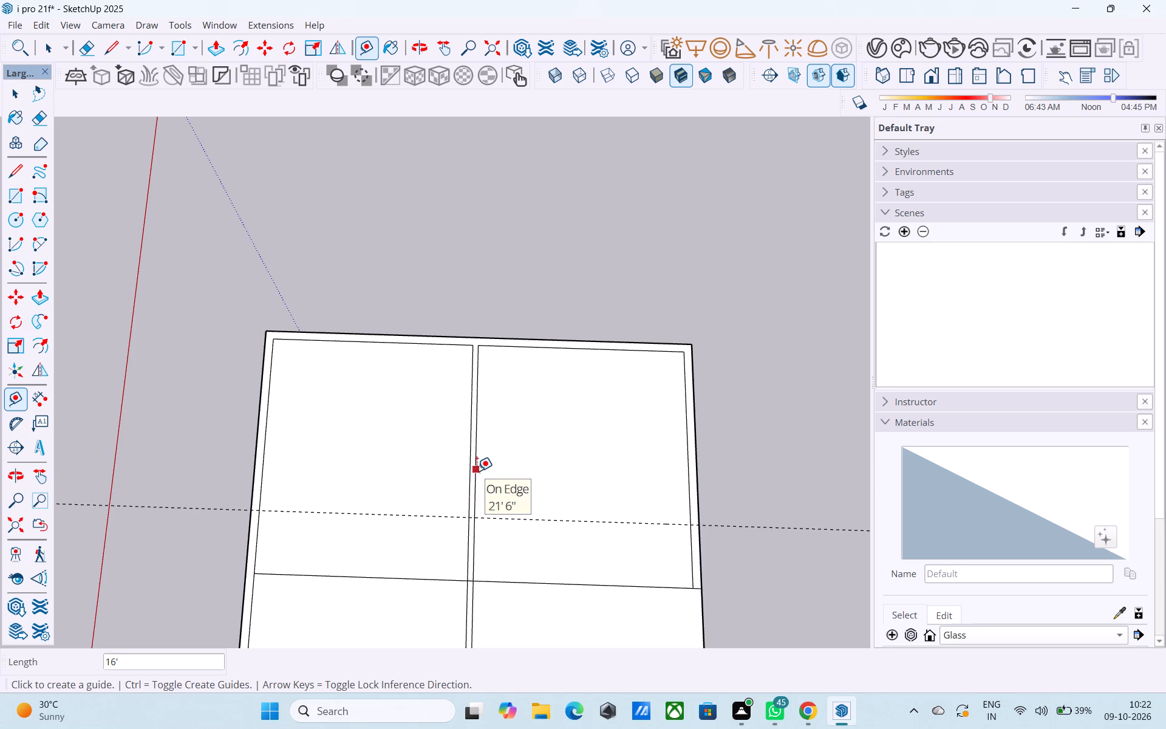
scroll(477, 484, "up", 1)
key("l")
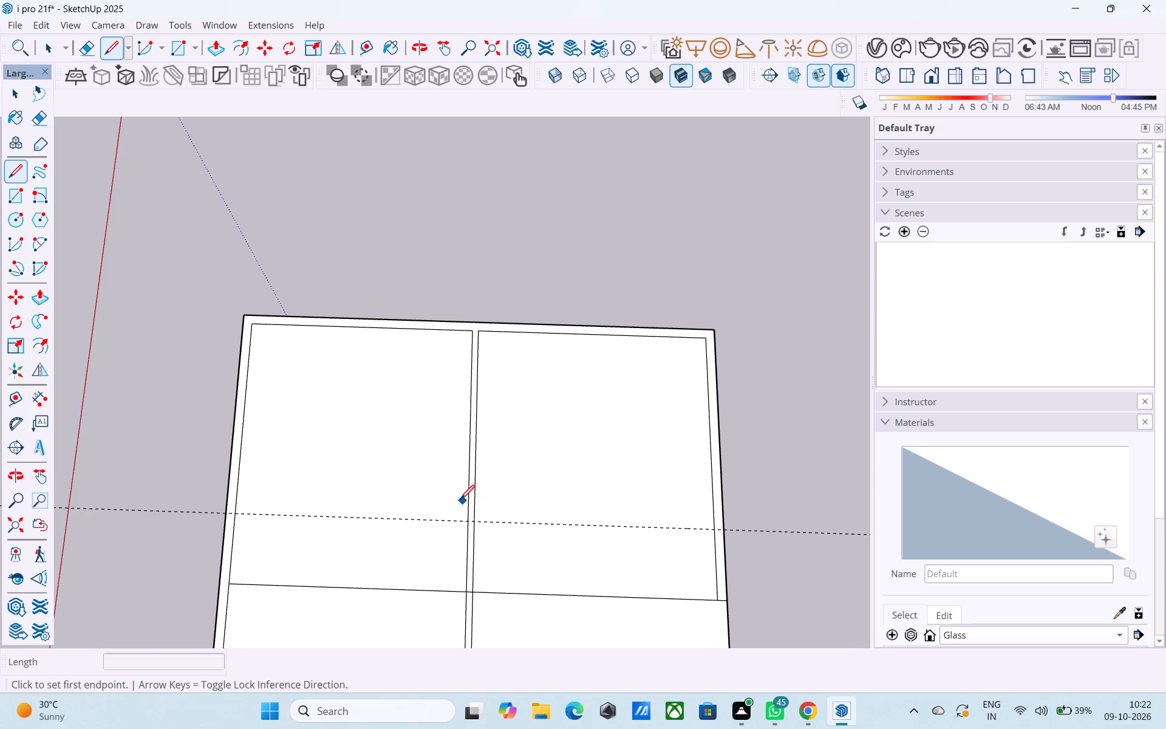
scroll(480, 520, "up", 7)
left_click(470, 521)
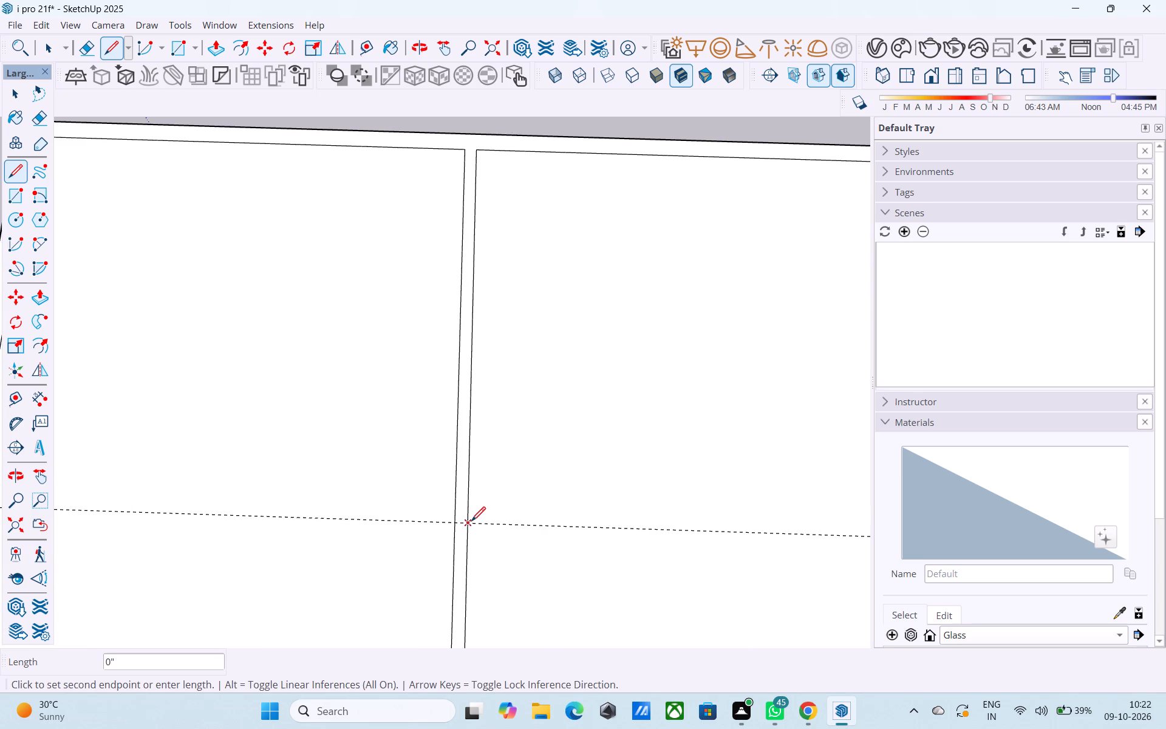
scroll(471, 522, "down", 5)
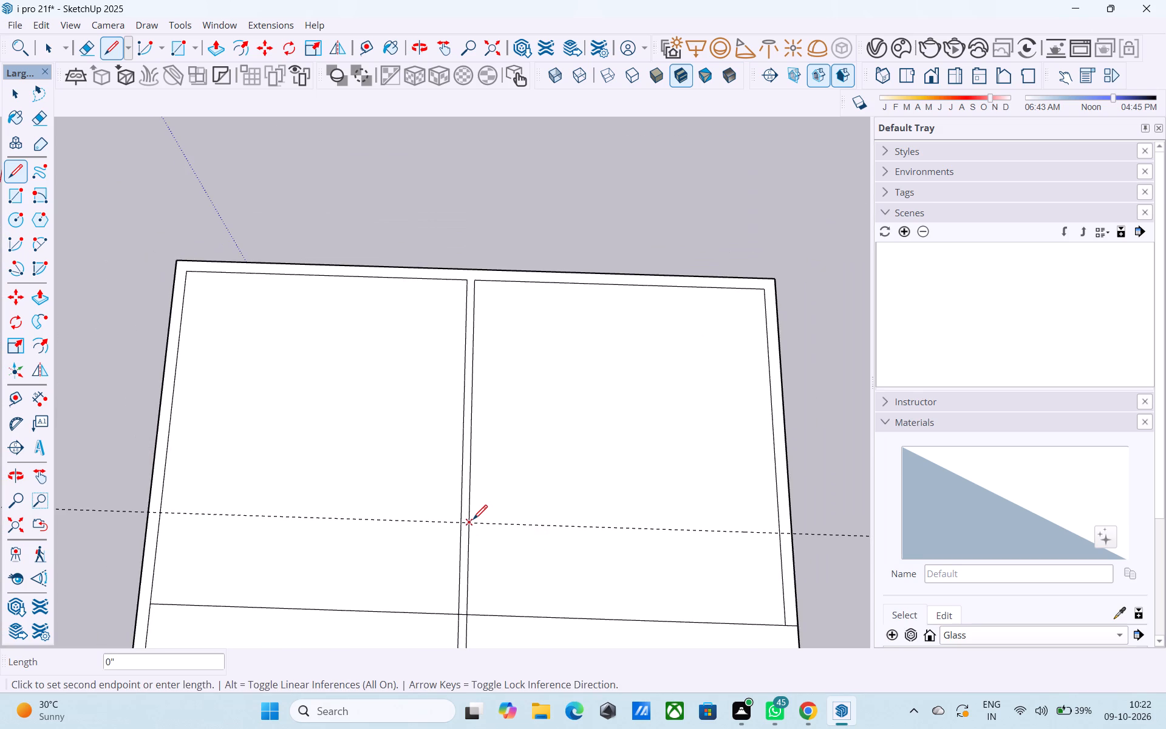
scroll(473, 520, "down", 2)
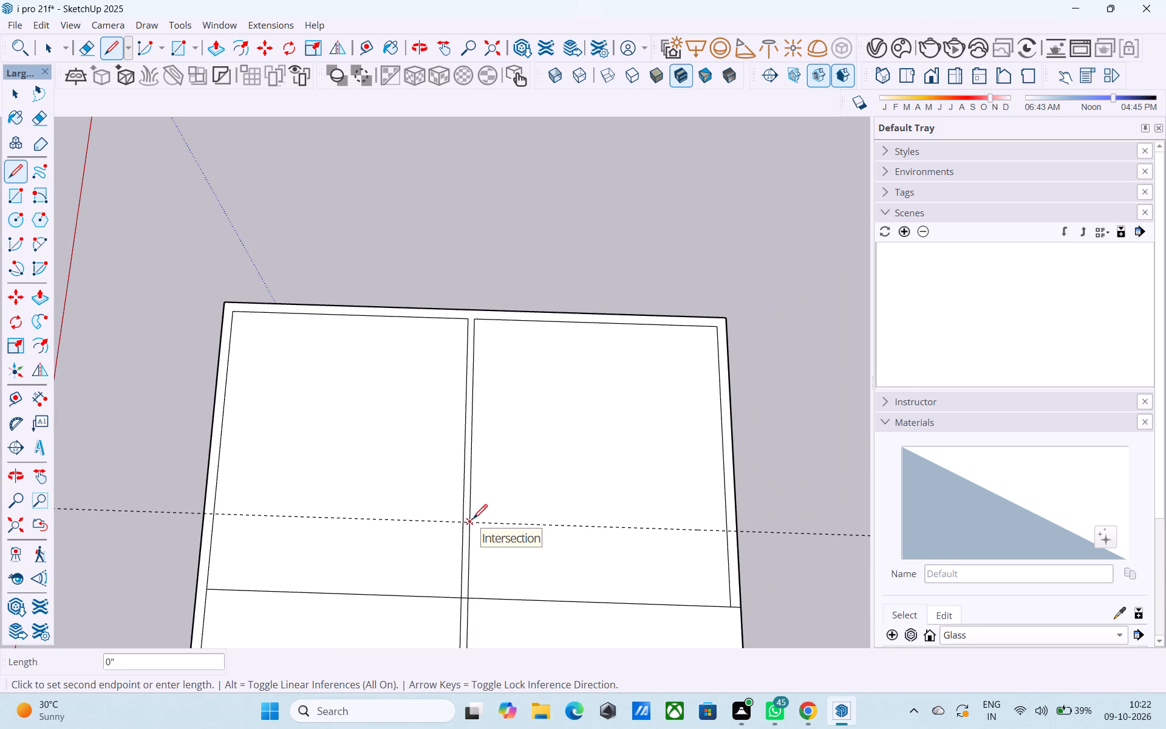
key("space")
Check the inner widths of the two far rooms along the far end wall, on either side of the middle strip.
key("l")
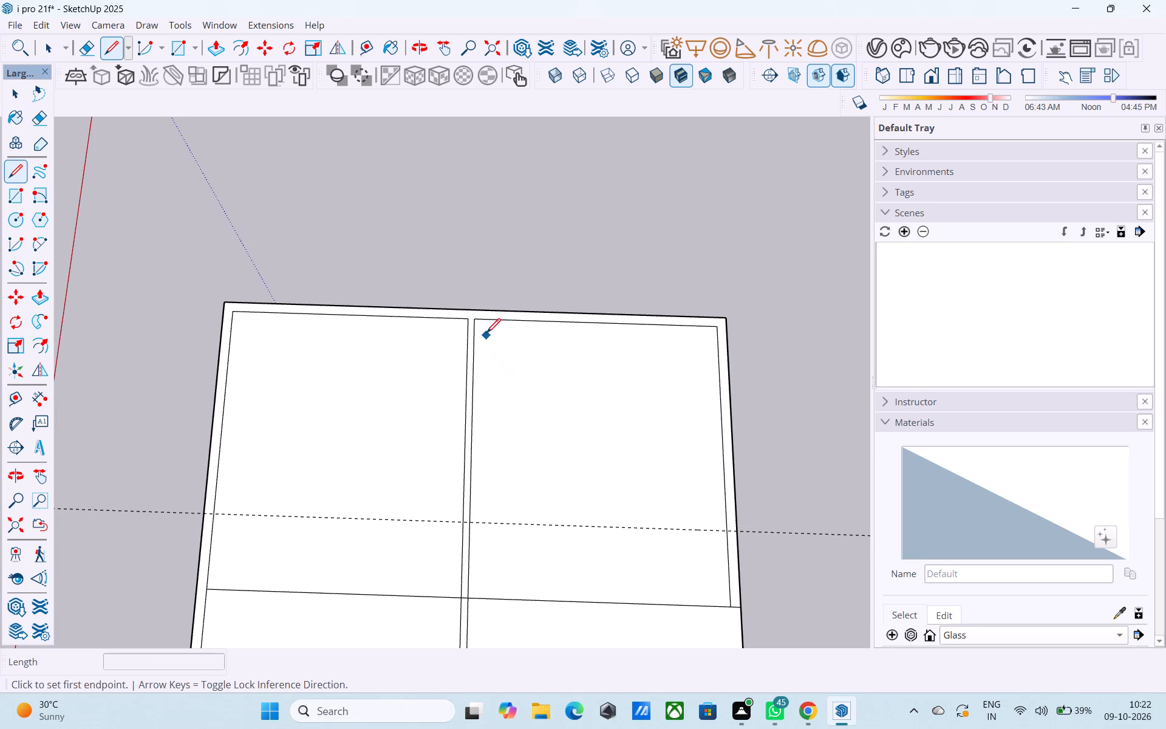
left_click(481, 322)
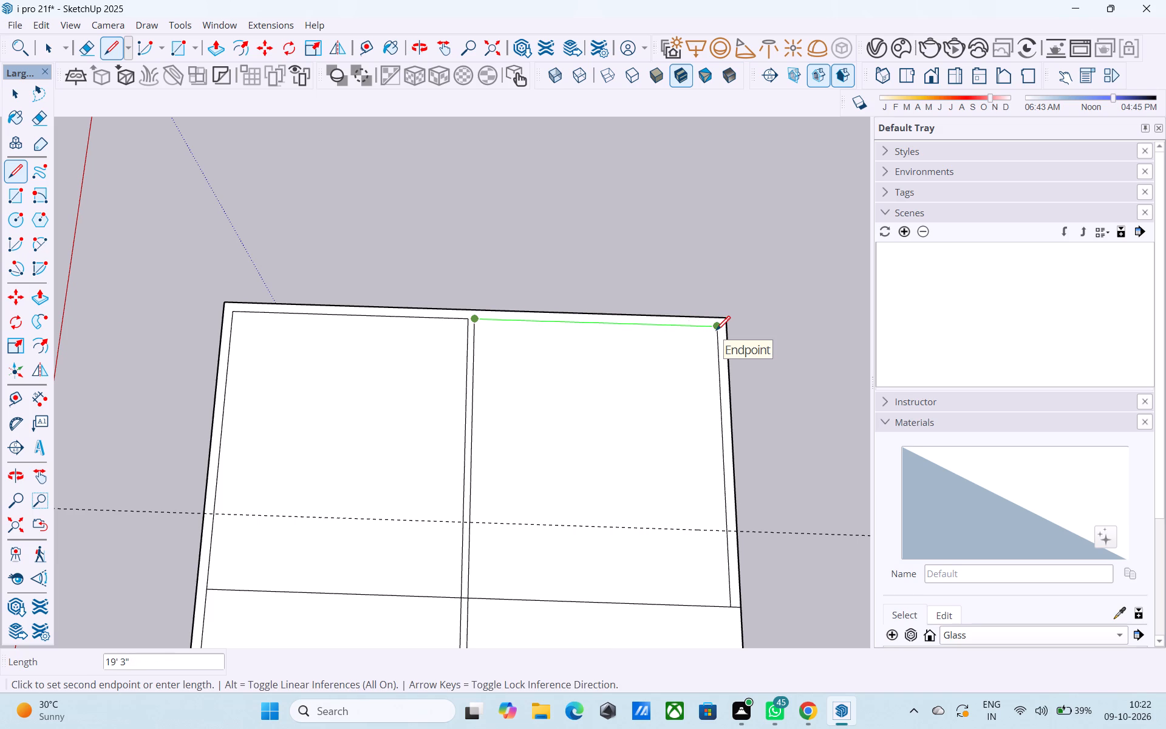
key("space")
middle_click_drag(590, 426, 557, 411)
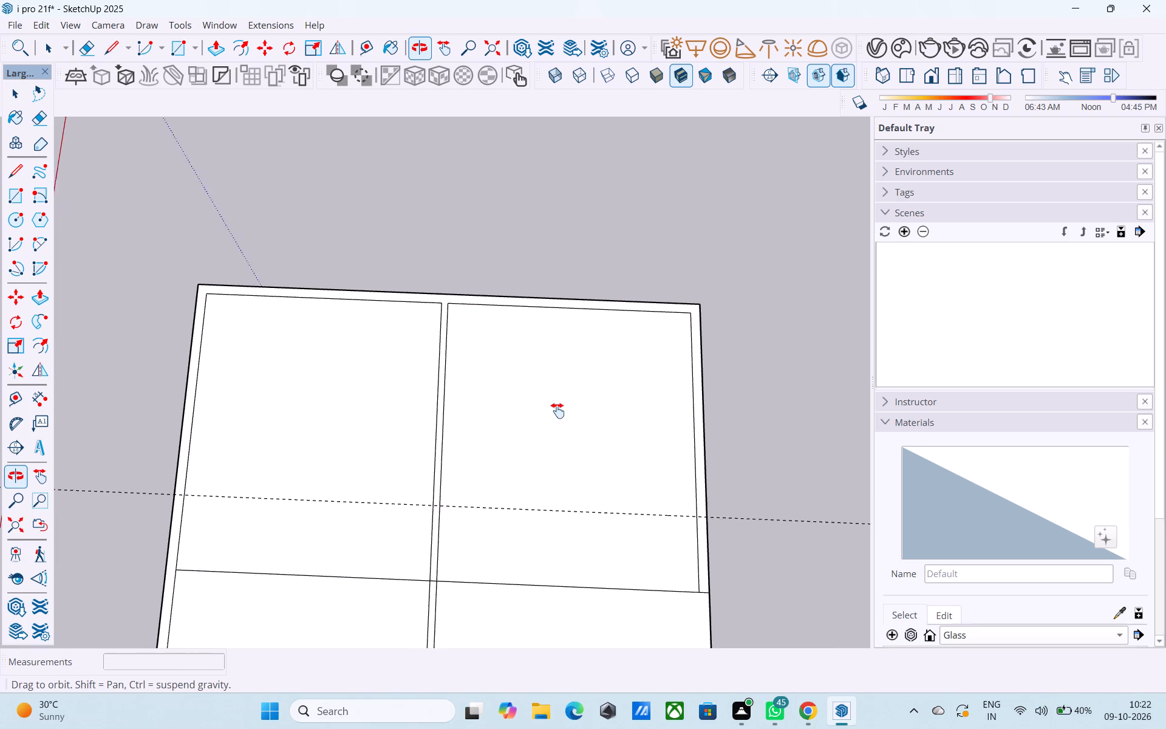
middle_click_drag(557, 411, 573, 428)
key("l")
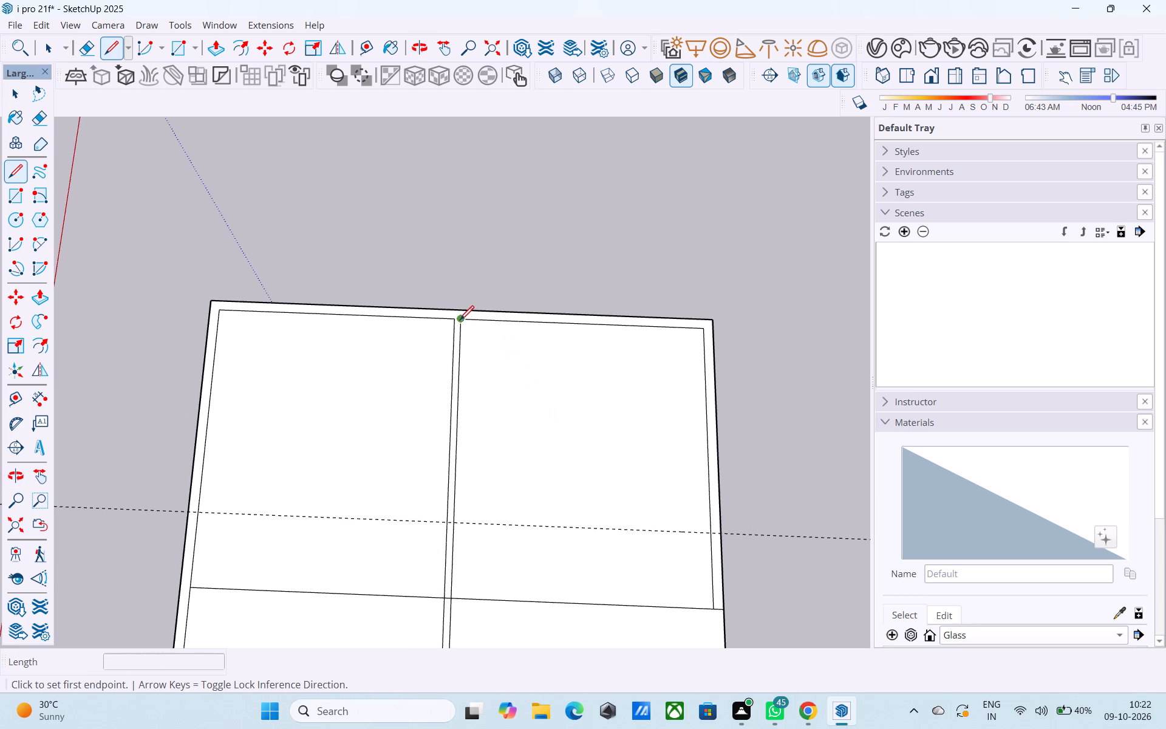
left_click(451, 318)
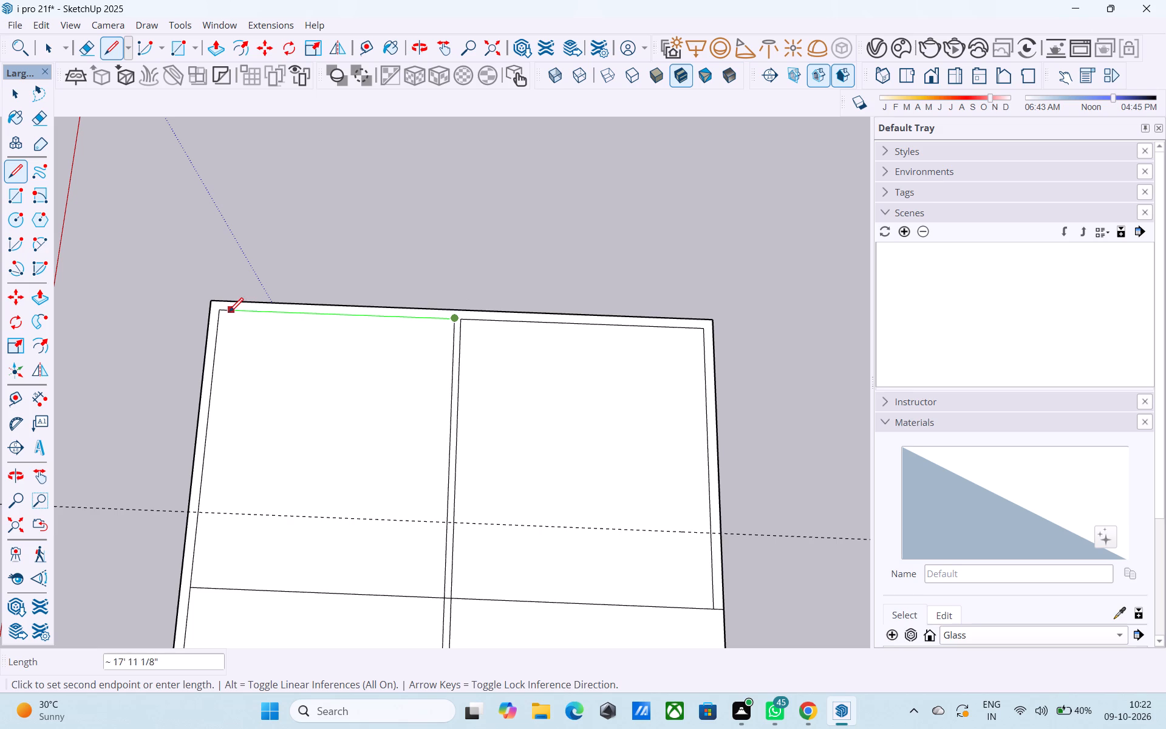
key("space")
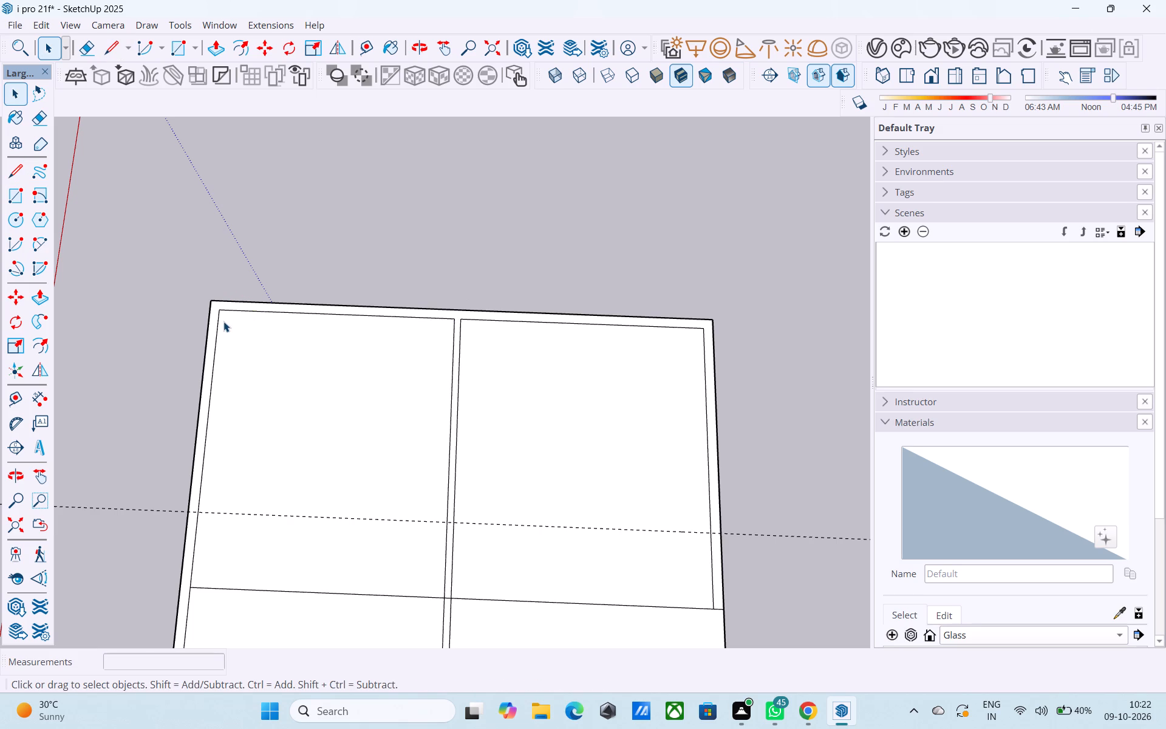
Copy the far room's side wall inner edge 14' toward the middle strip as a divider line.
key("m")
left_click(217, 338)
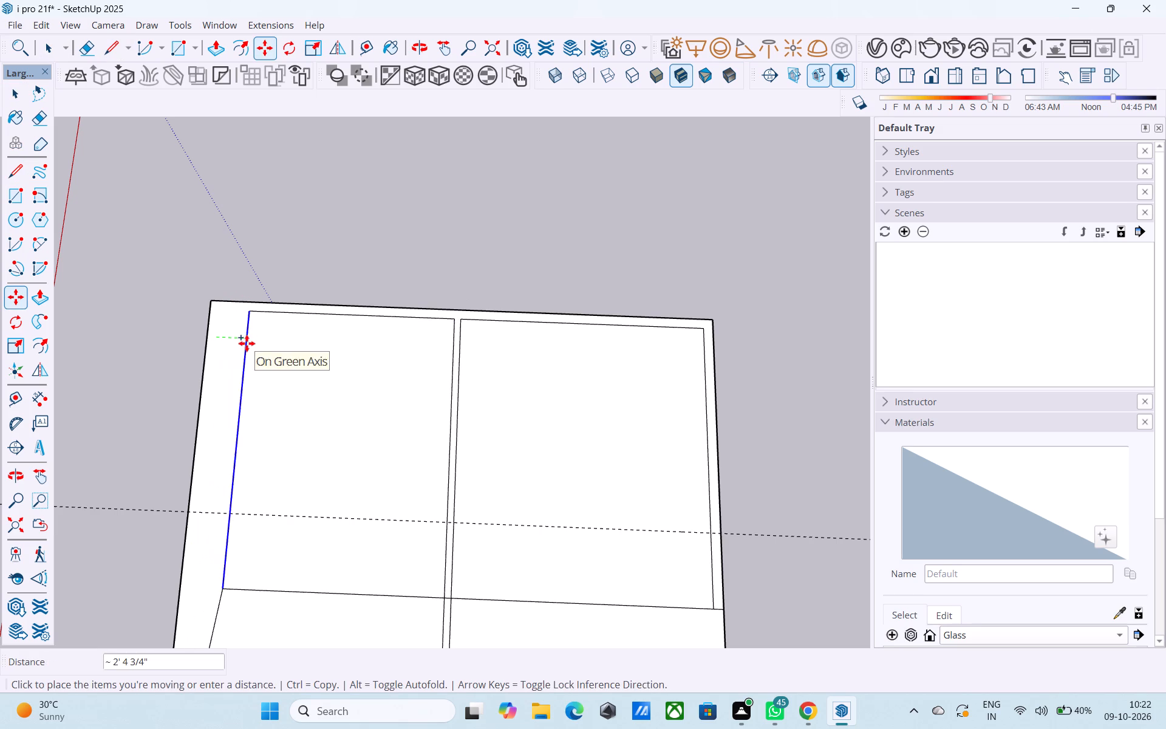
type("14'")
key("Return")
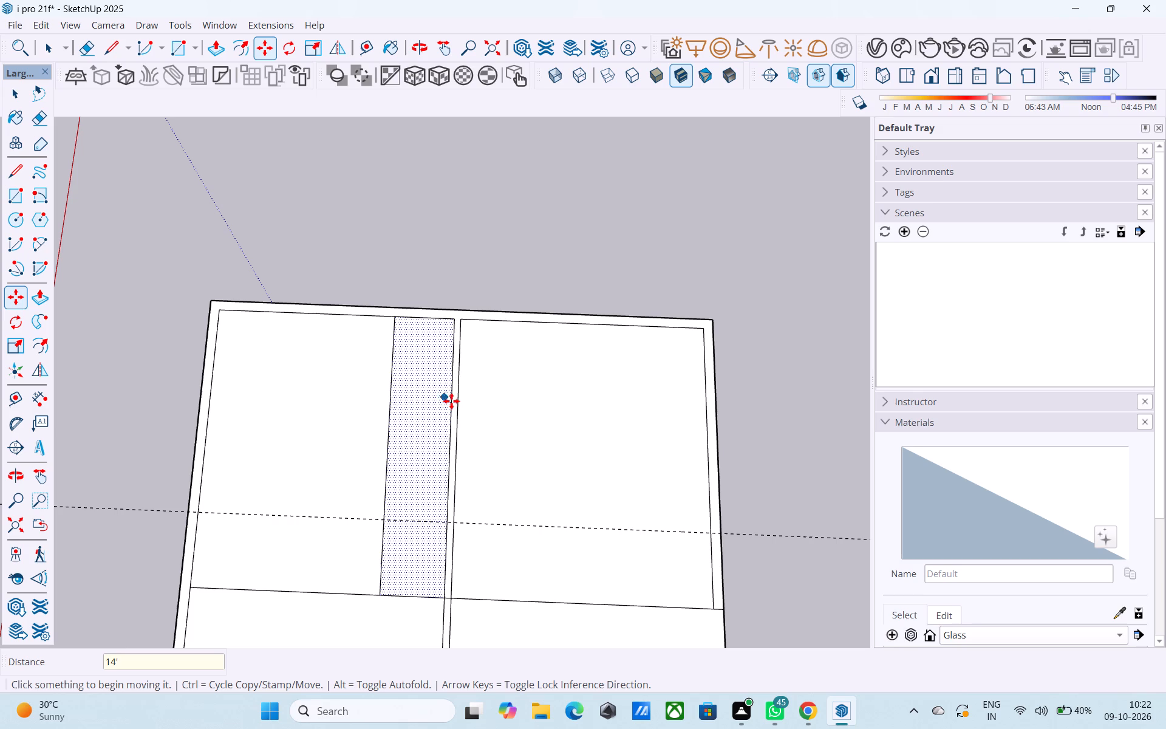
Draw a short line closing the gap where the middle strip meets the far end wall's inner edge.
key("l")
left_click(452, 320)
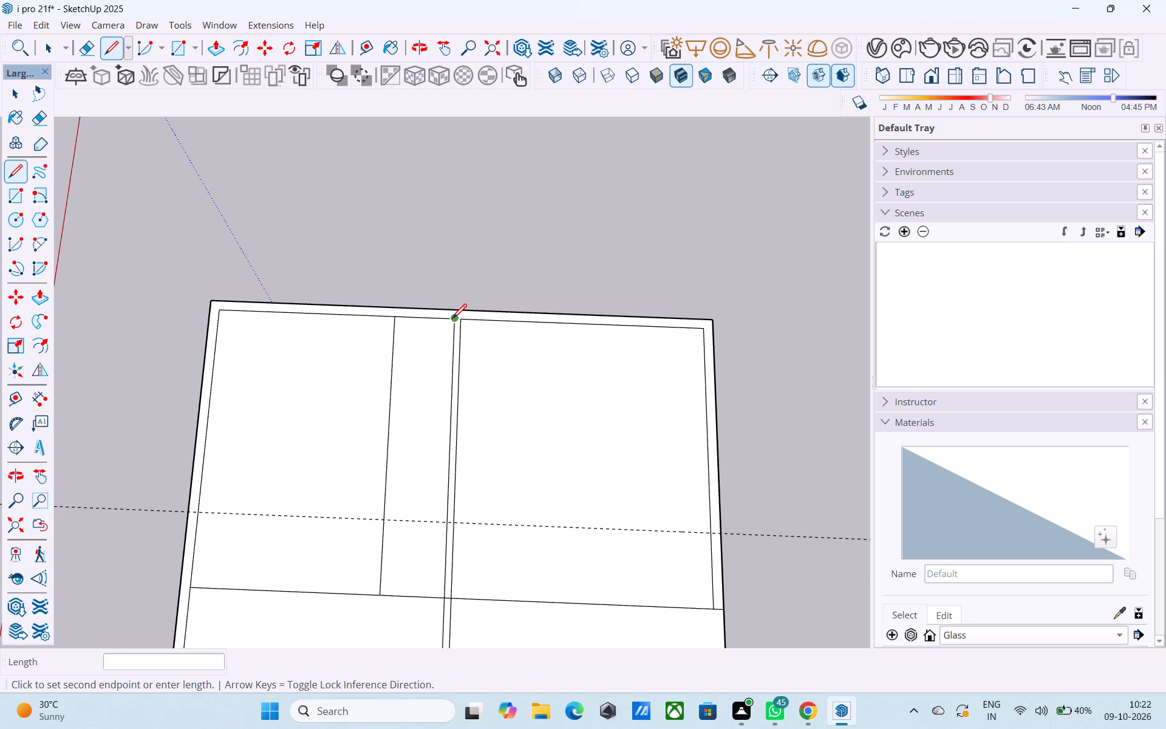
scroll(460, 321, "up", 2)
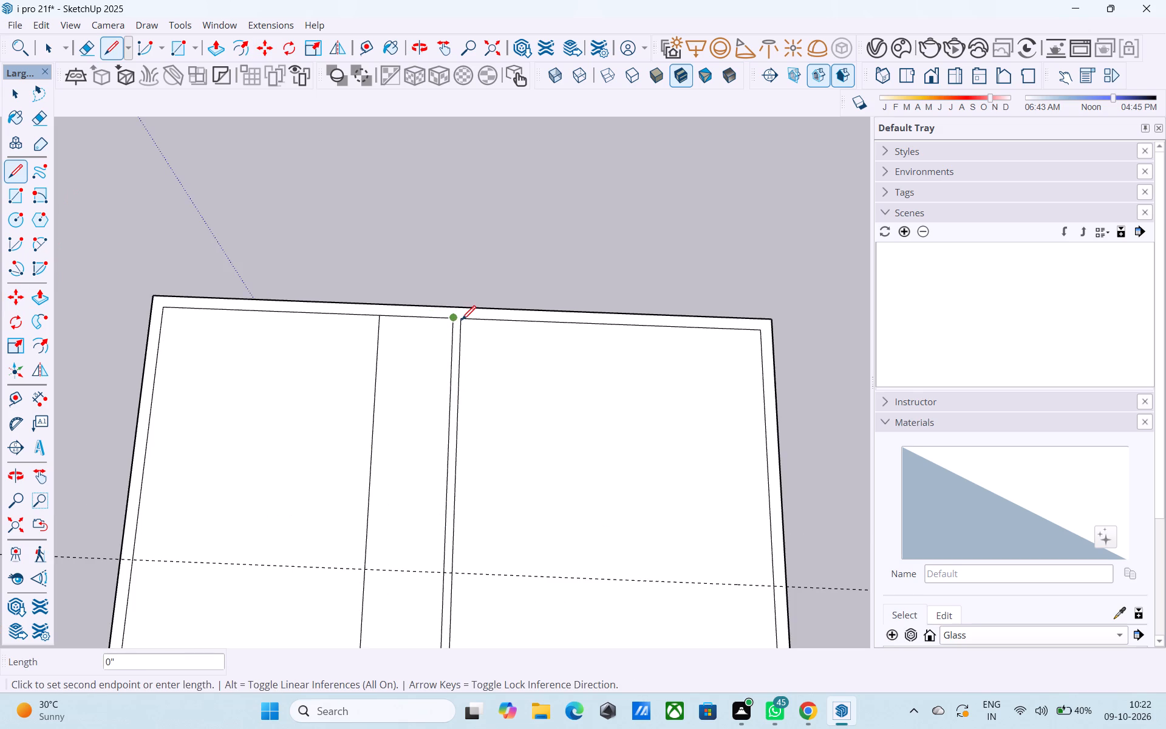
scroll(462, 321, "up", 5)
left_click(458, 319)
scroll(450, 346, "down", 10)
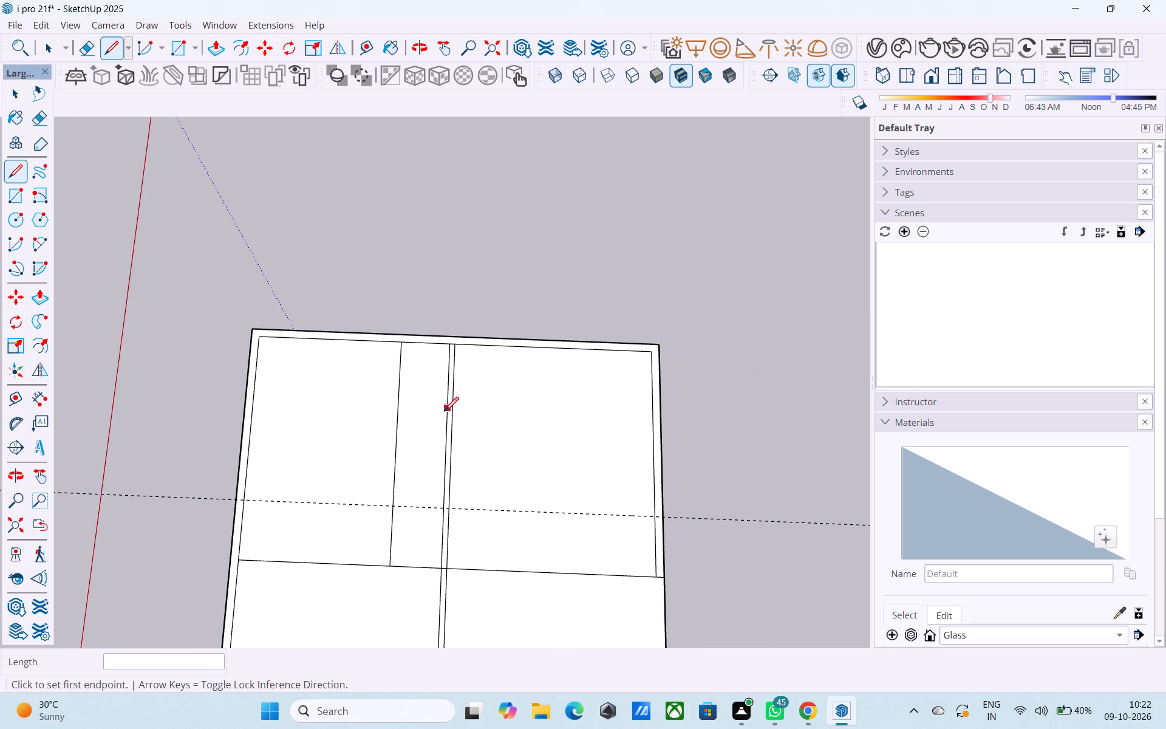
Erase the two middle strip lines between the far rooms.
key("e")
left_click_drag(462, 416, 431, 417)
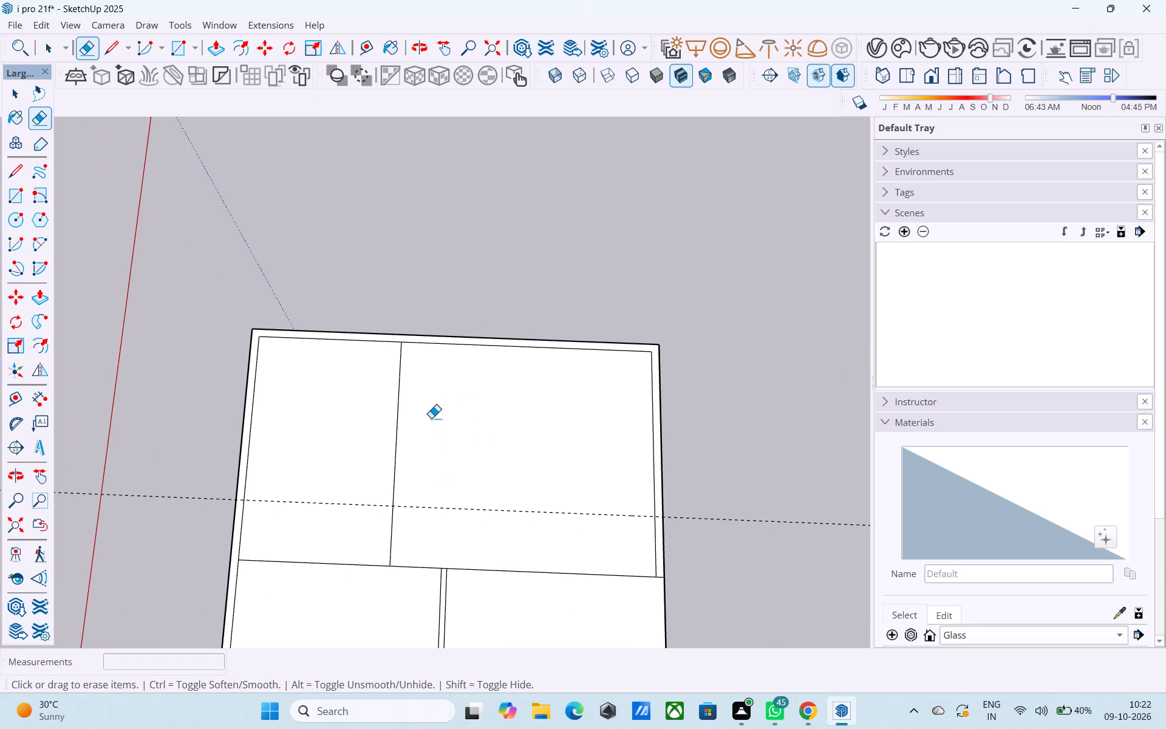
key("space")
Copy the new divider line 6" away from the nearby side wall to form an inner wall strip.
key("m")
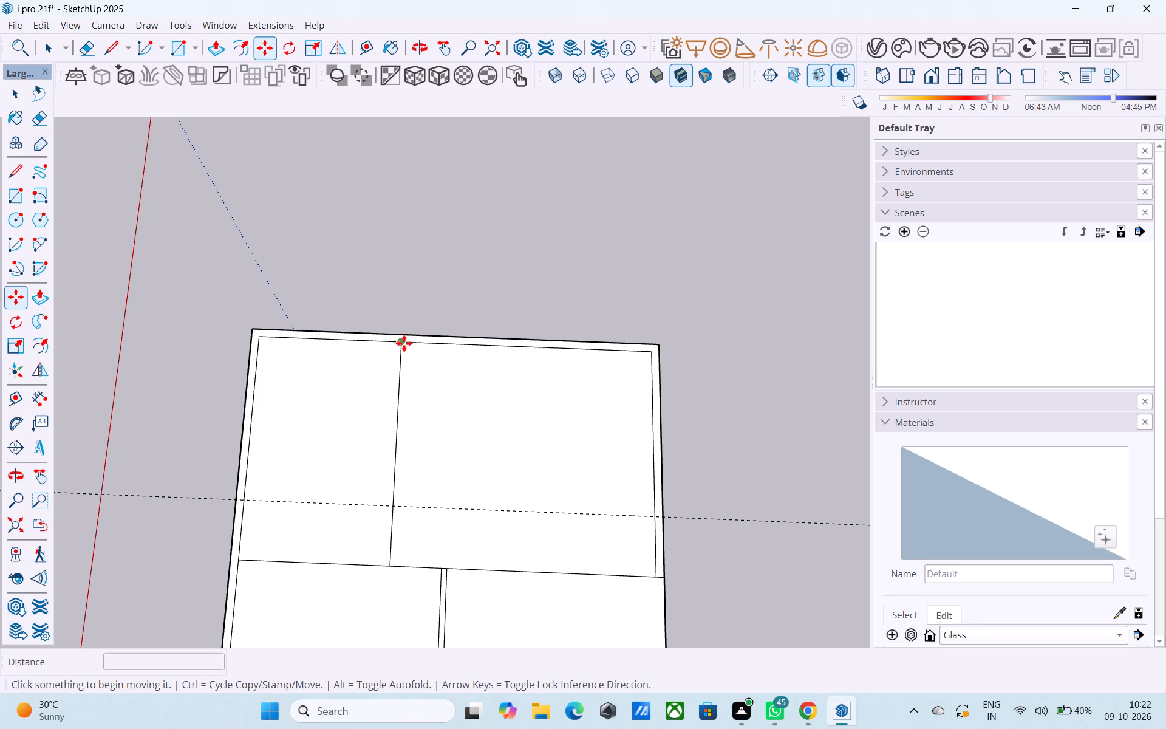
left_click(400, 354)
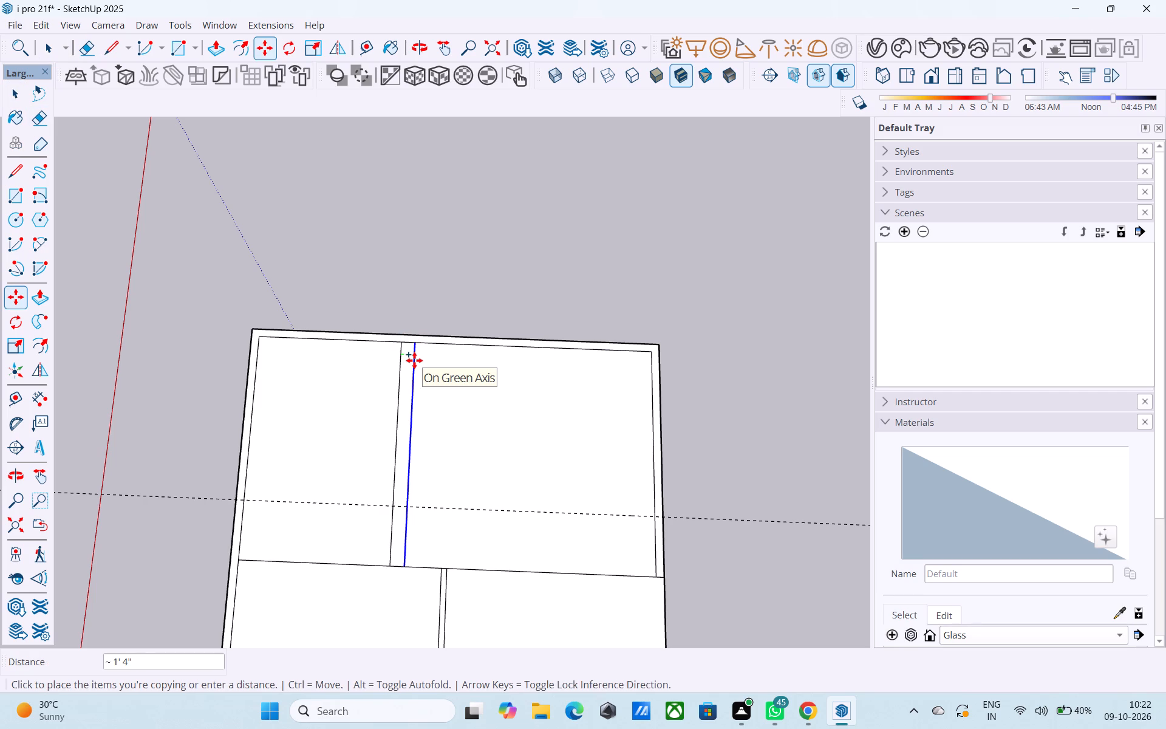
type("6\"")
key("Return")
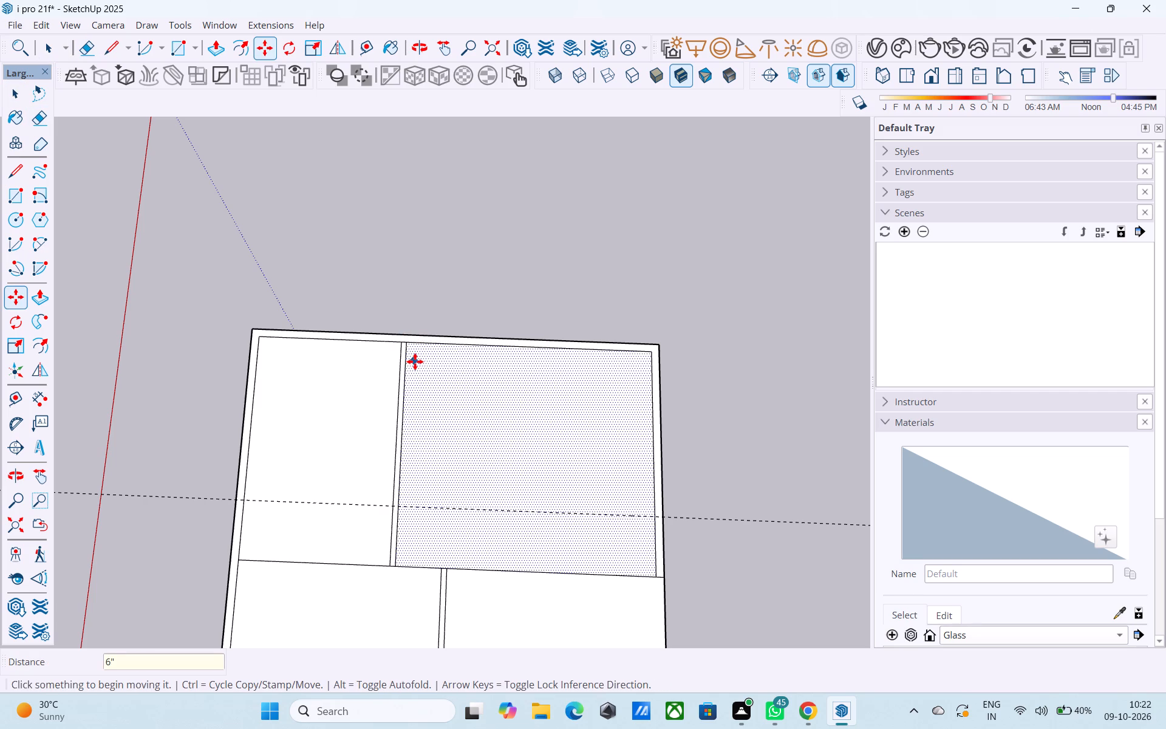
Copy the strip's second edge 8' across the far room, and copy that line 6" further to form a second divider strip.
left_click(403, 371)
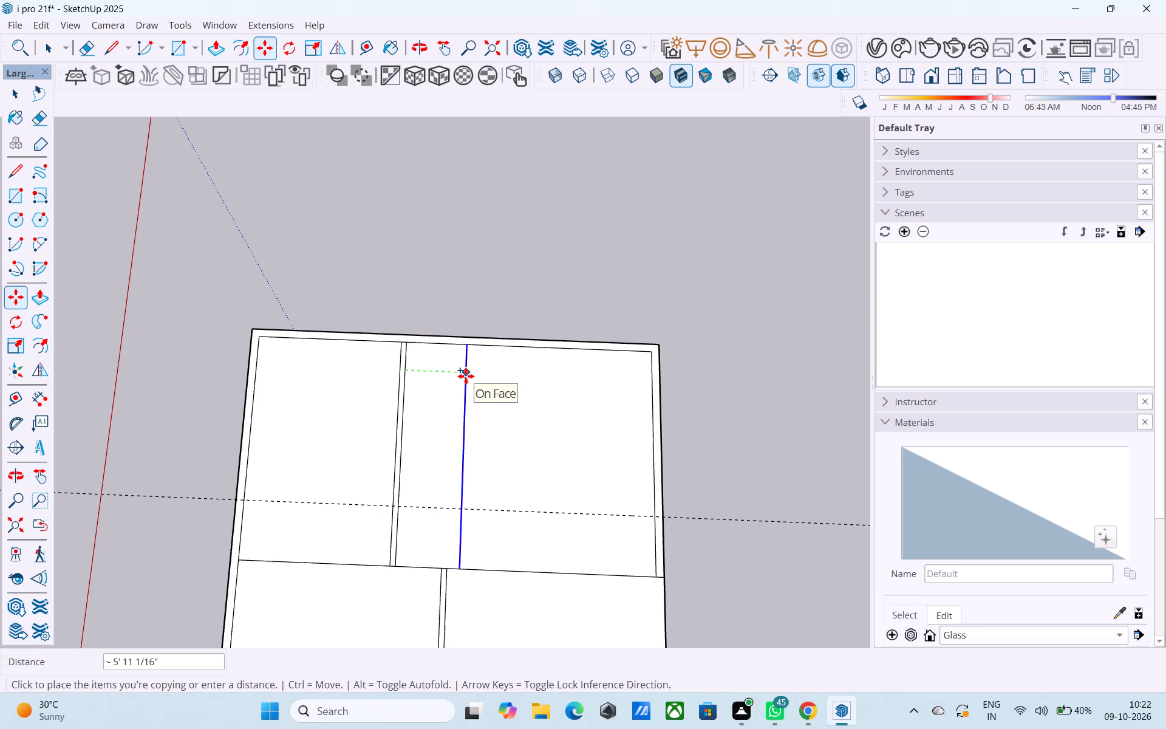
type("8'")
key("Return")
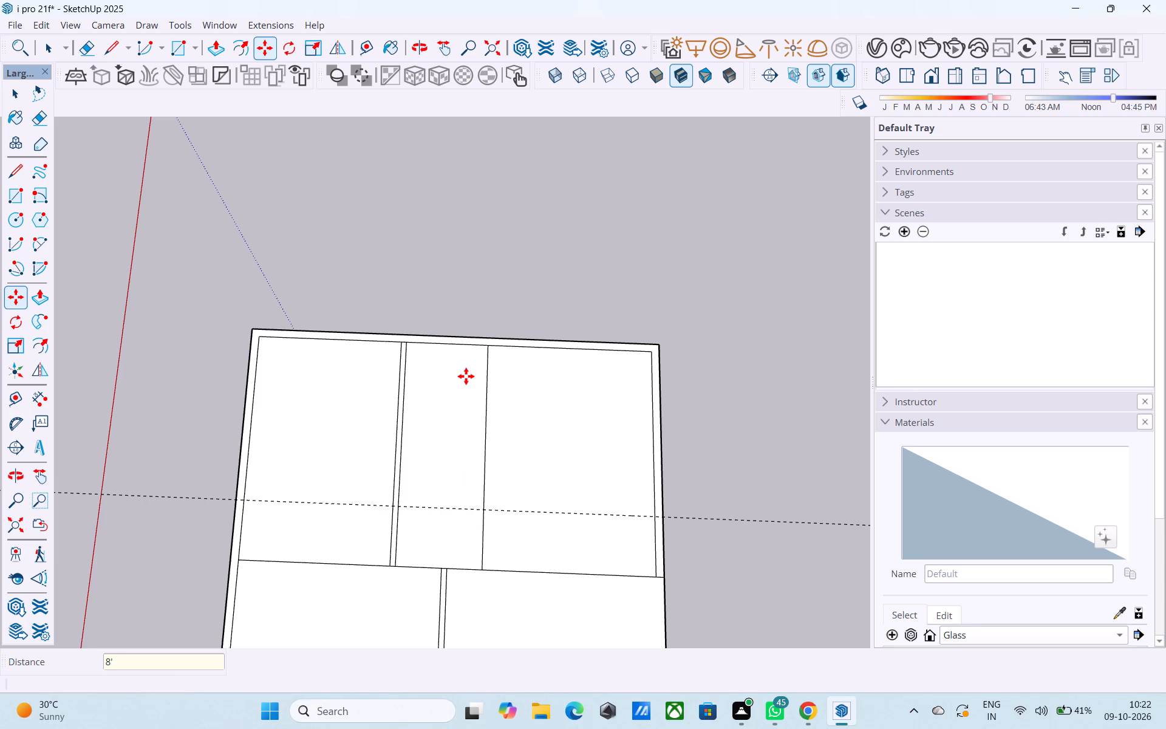
left_click(483, 406)
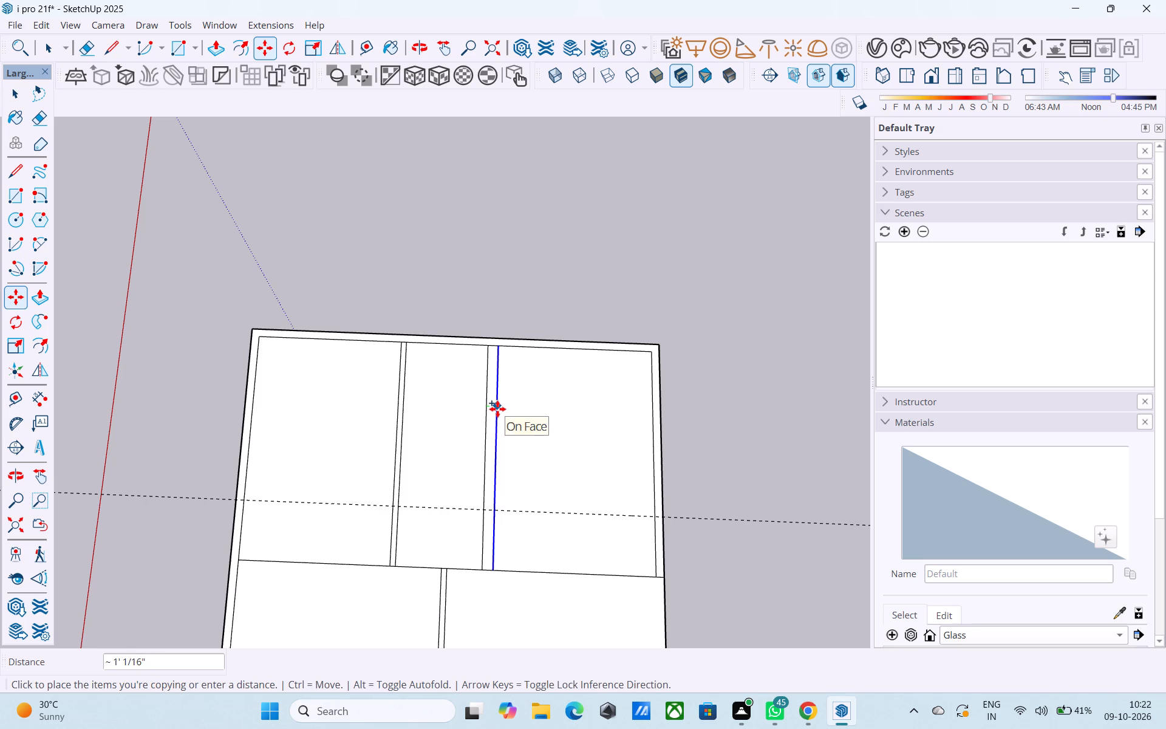
type("6\"")
key("Return")
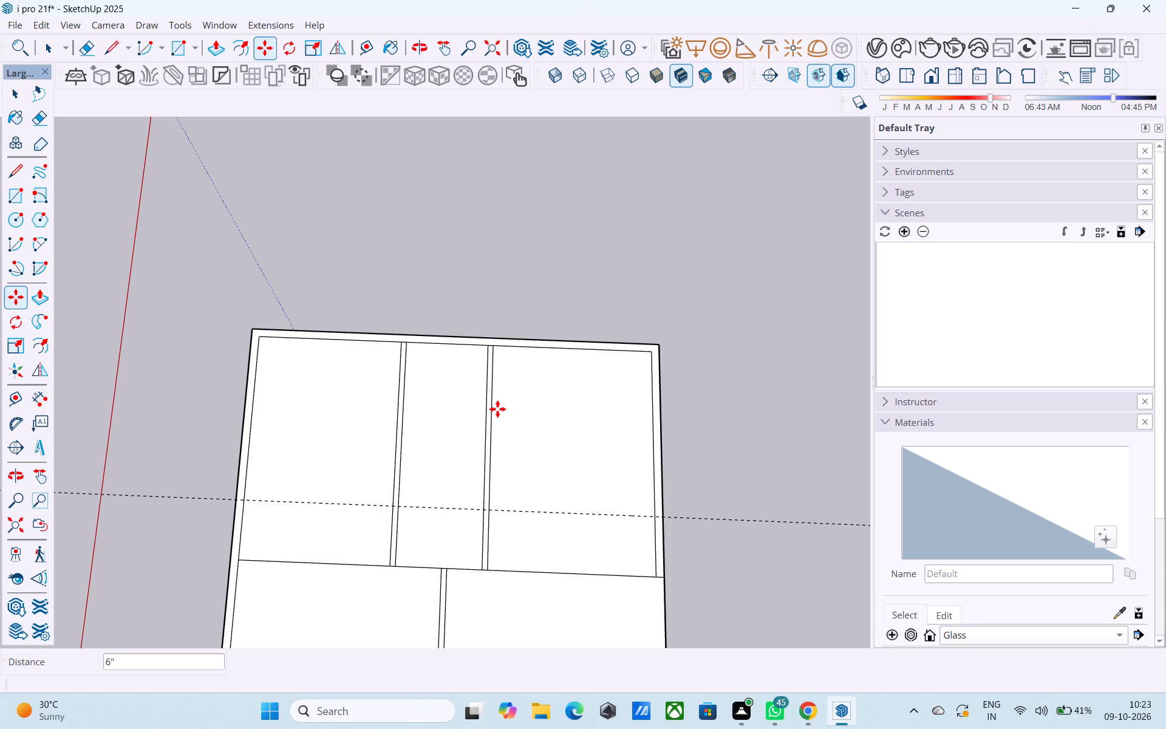
Copy the far end wall's inner edge between the two divider strips inward into the middle room.
left_click(428, 343)
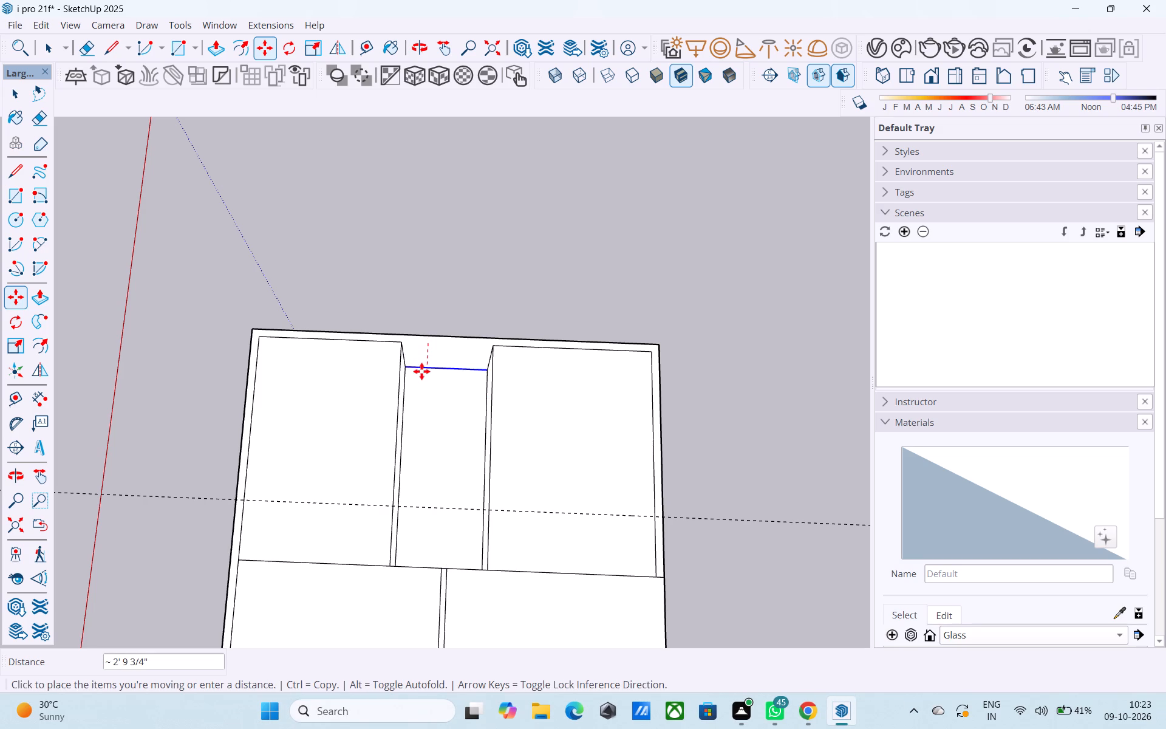
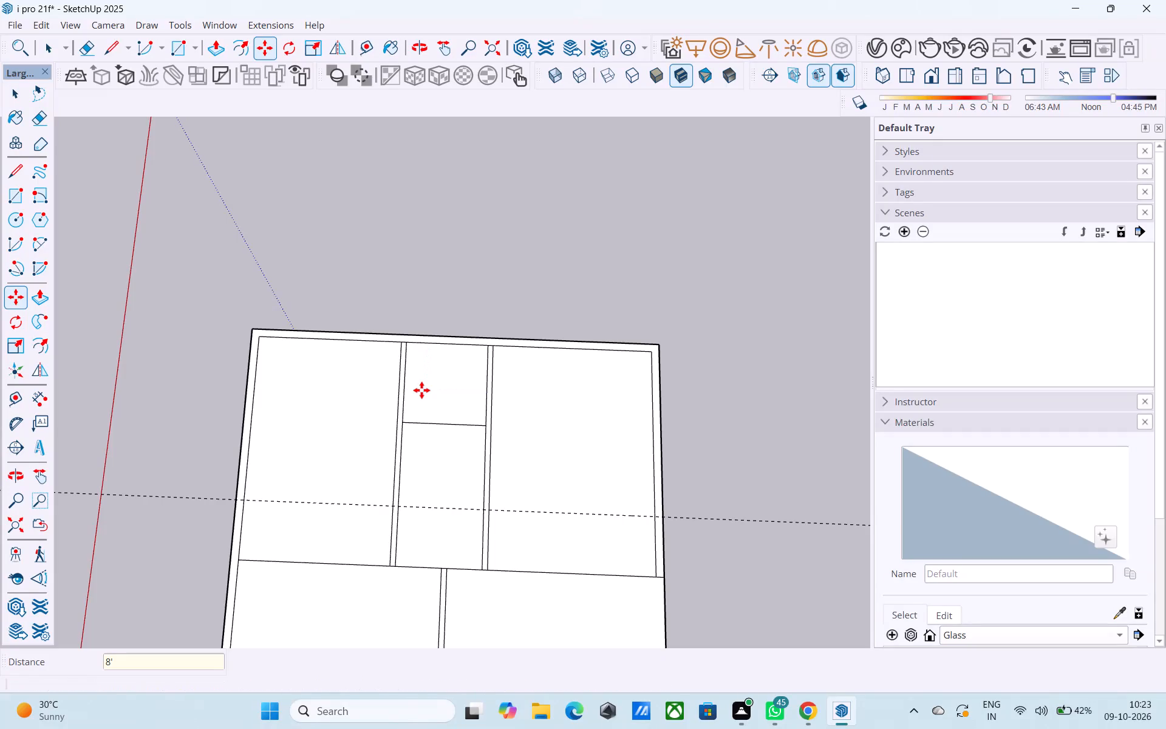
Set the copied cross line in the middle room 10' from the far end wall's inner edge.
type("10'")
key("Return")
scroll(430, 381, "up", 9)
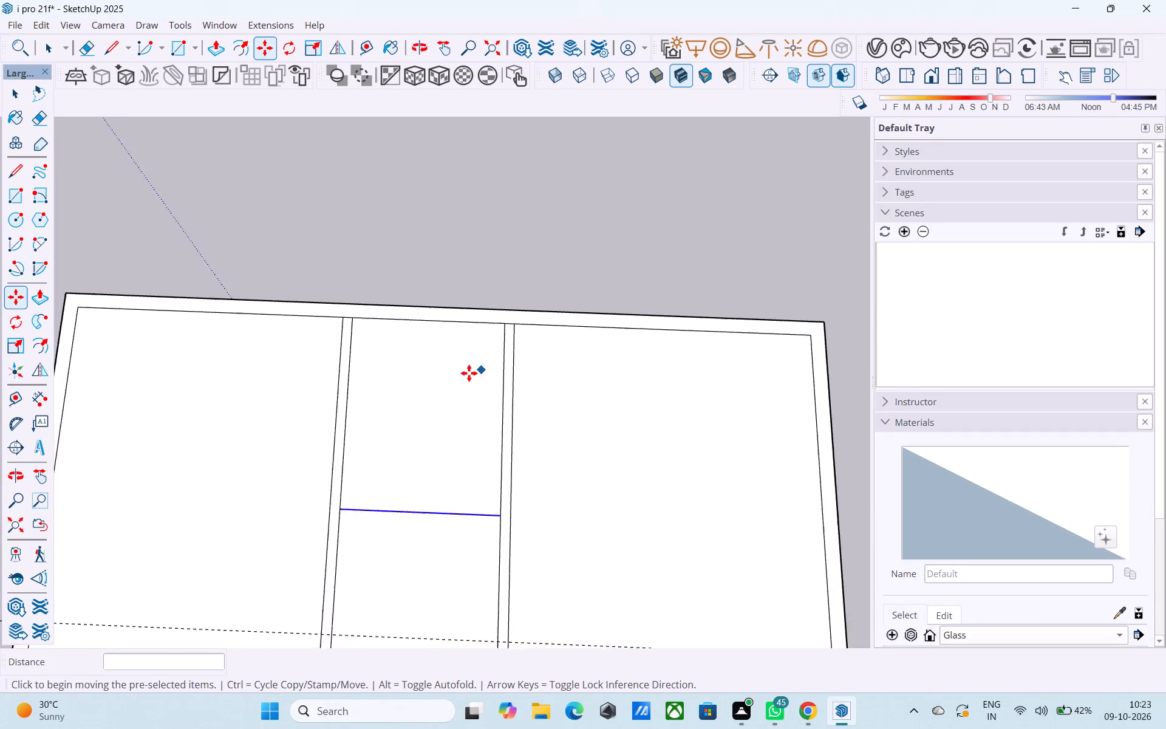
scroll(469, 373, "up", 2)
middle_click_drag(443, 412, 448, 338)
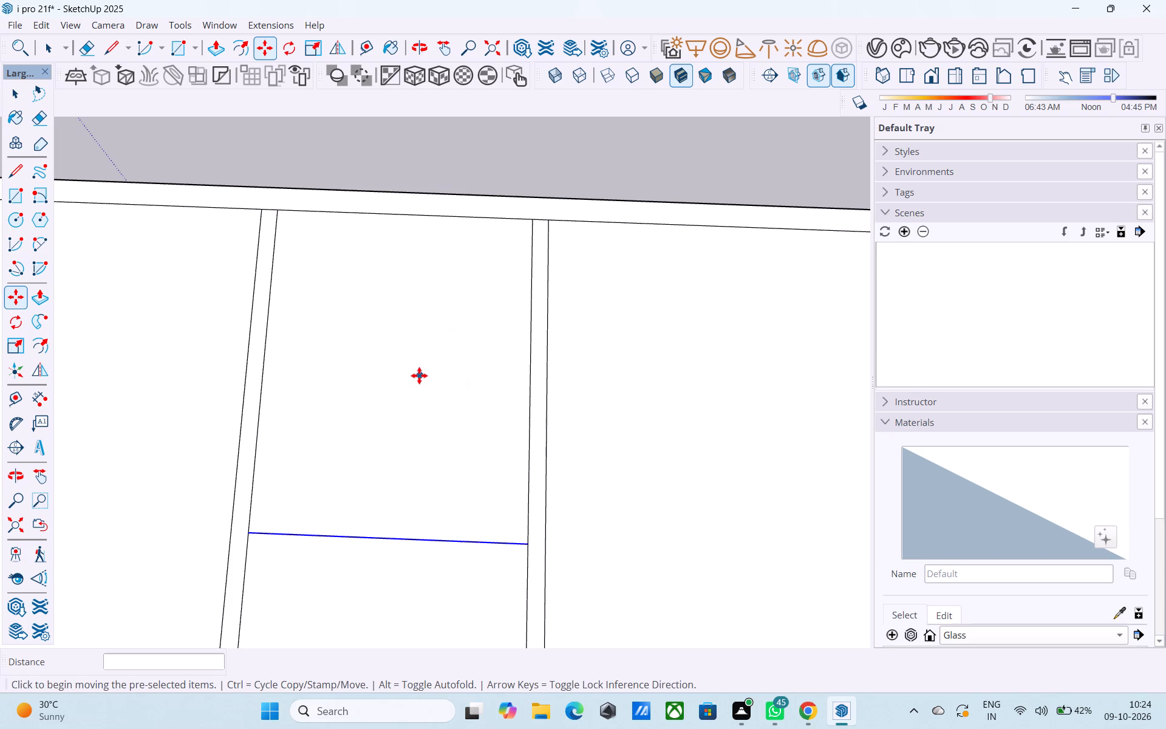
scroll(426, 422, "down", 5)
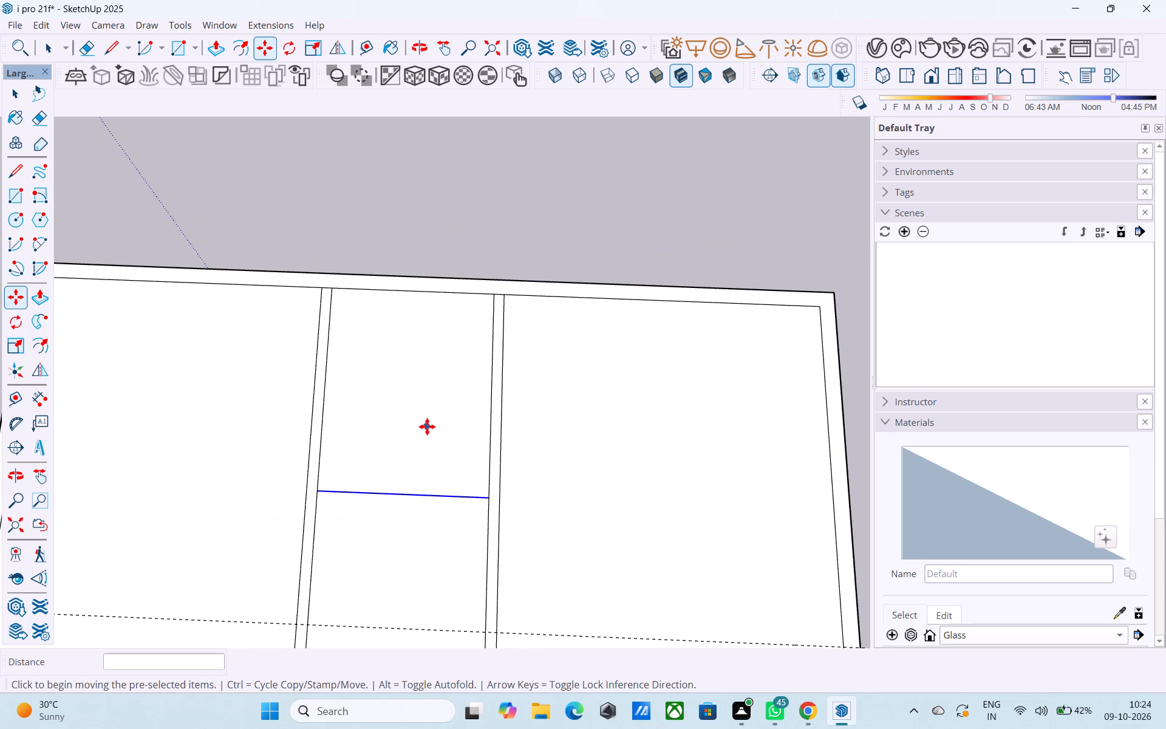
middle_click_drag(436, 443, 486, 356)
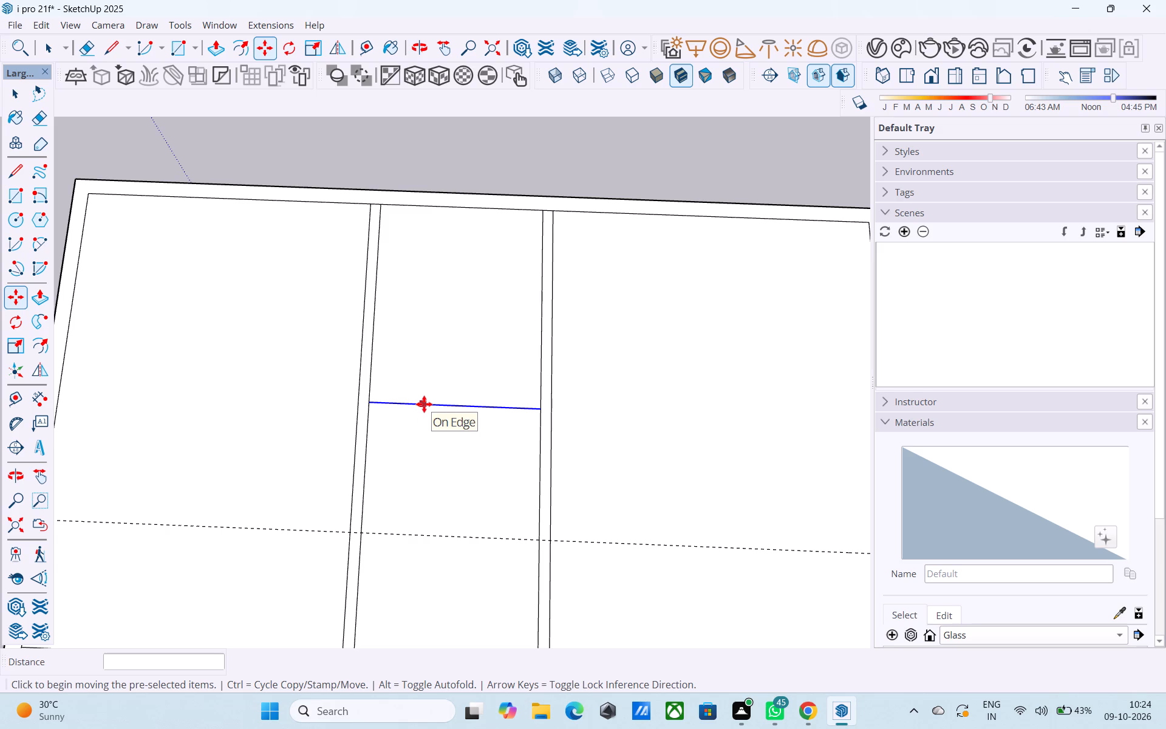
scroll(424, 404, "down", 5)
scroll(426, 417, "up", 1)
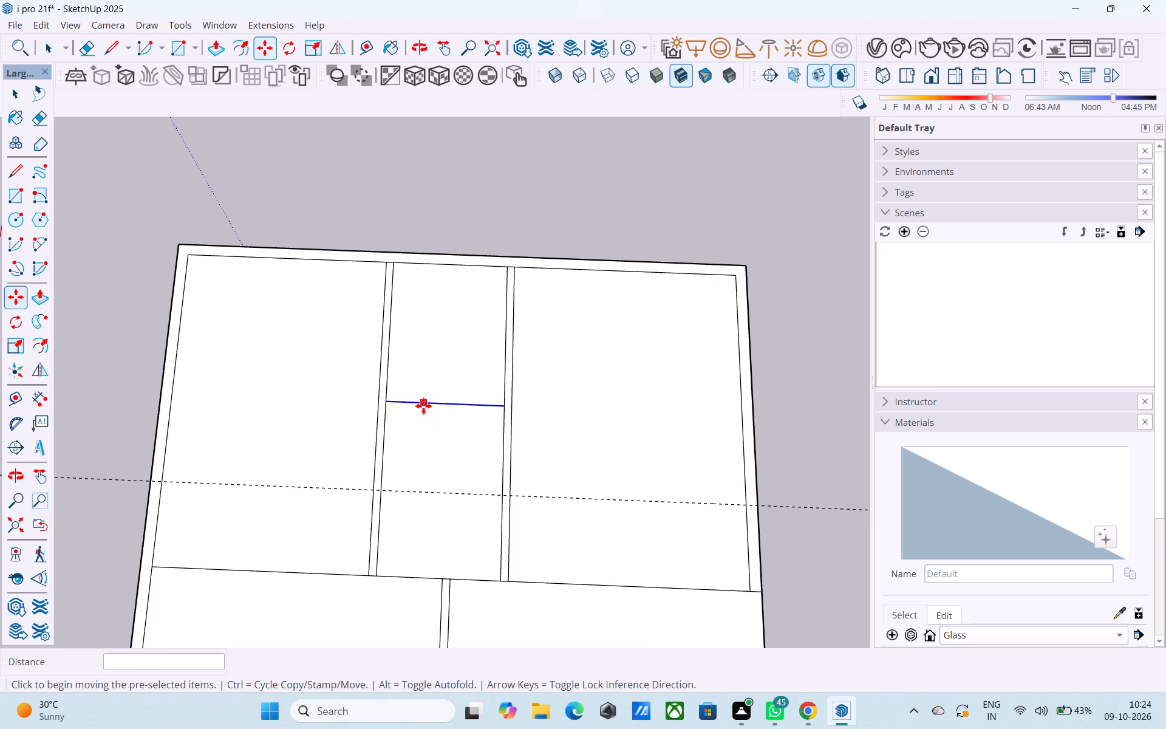
Erase the single cross line between the two divider strips in the middle room.
left_click(423, 403)
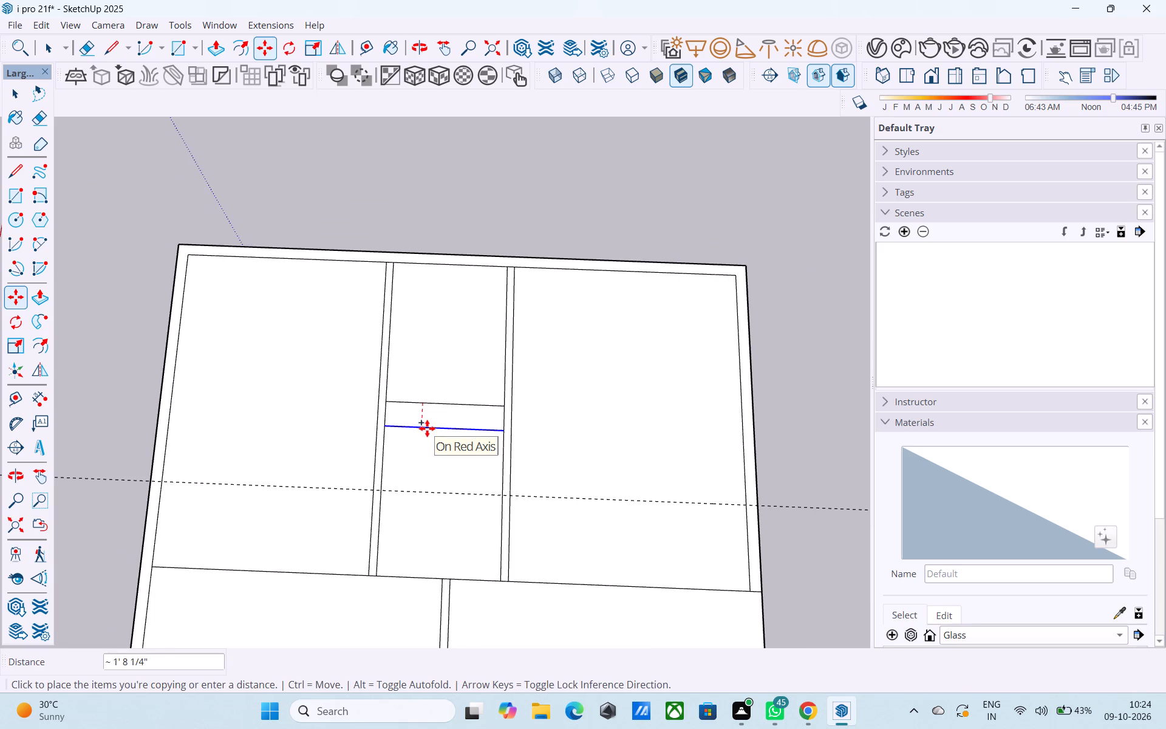
key("space")
key("e")
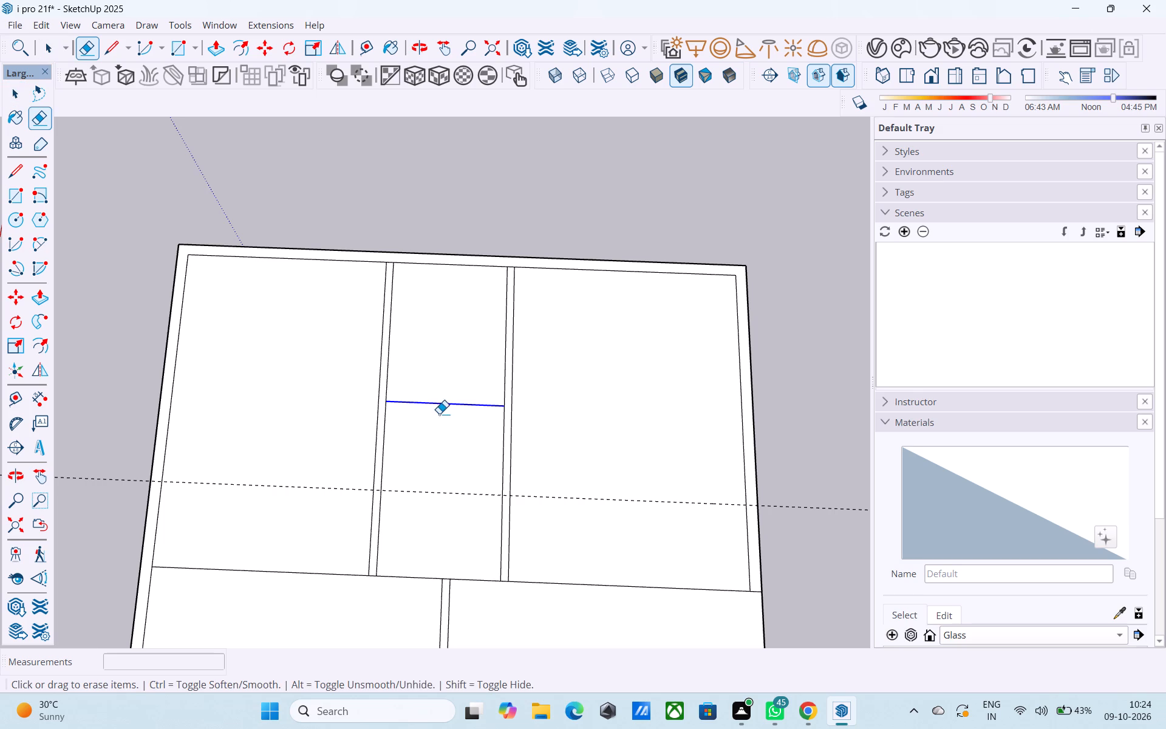
left_click_drag(440, 412, 437, 371)
Copy the far end wall's inner edge 6' into the middle room, and copy that line 6" further to form a cross strip.
key("space")
type("o")
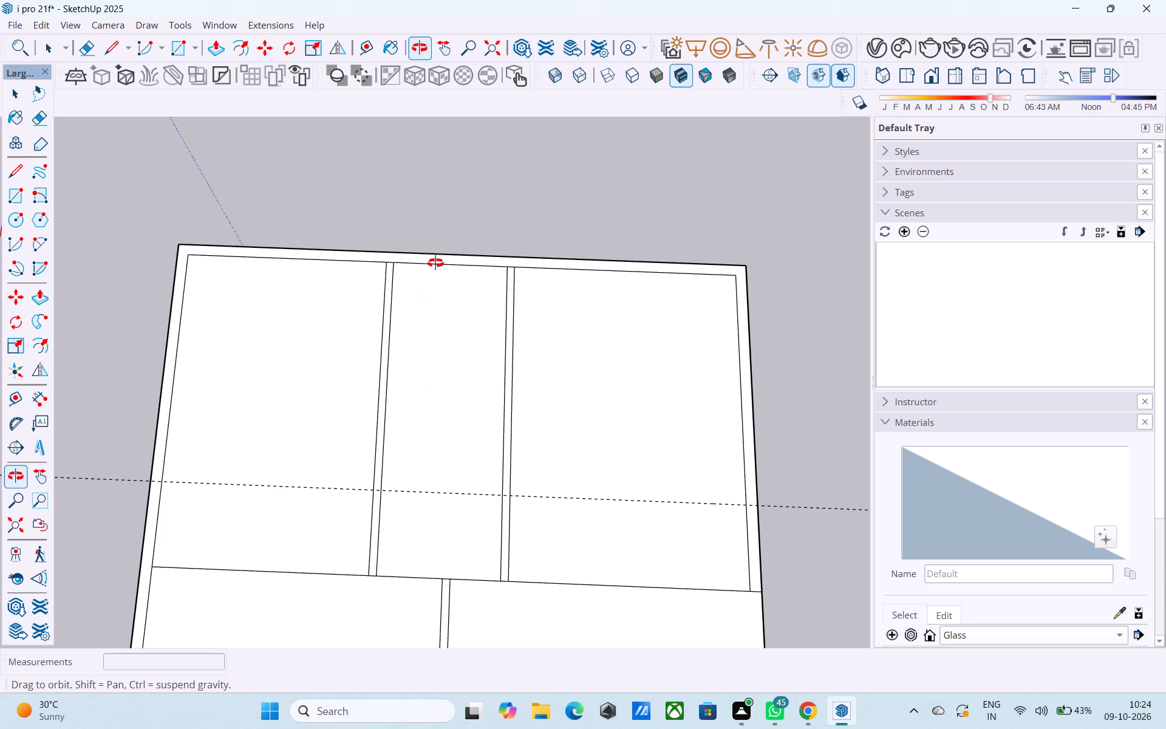
key("m")
left_click(427, 264)
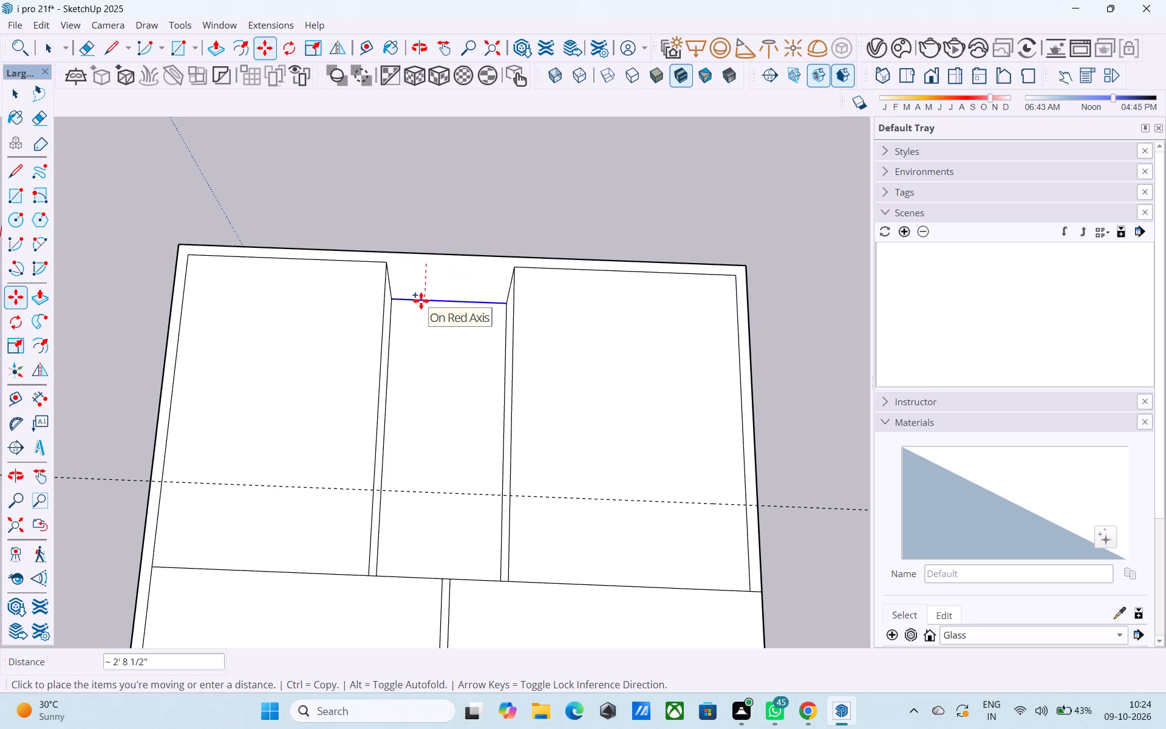
type("6'")
key("Return")
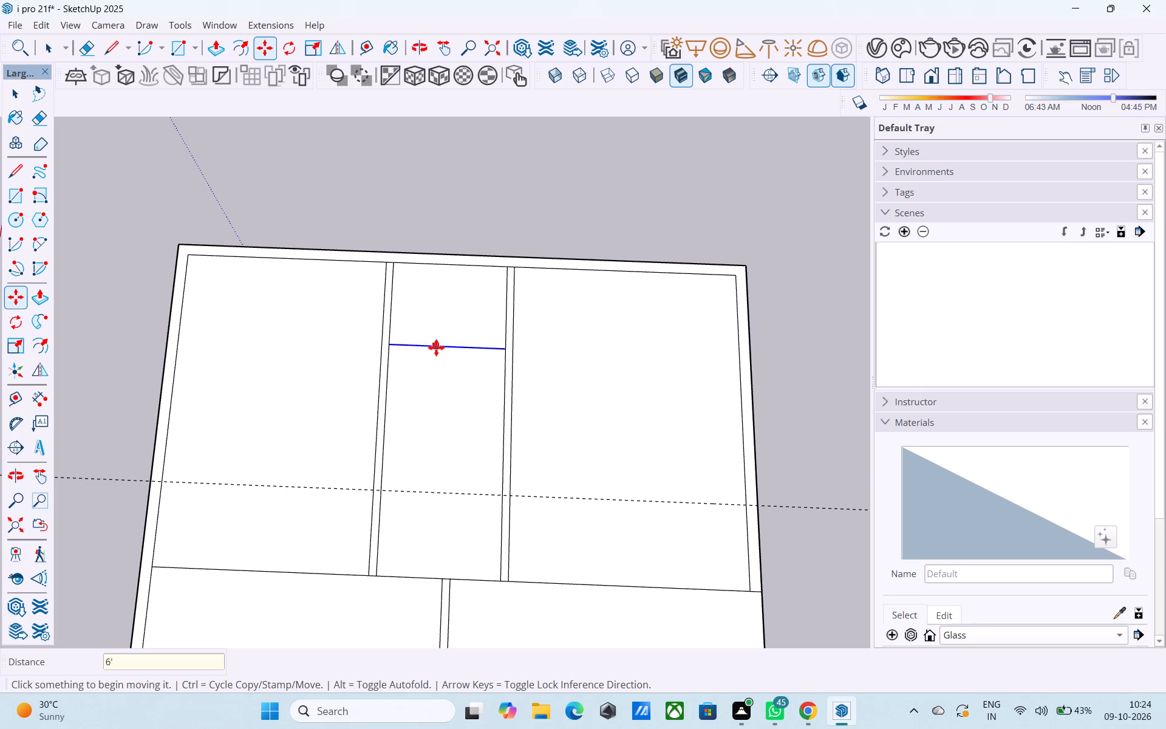
left_click(436, 347)
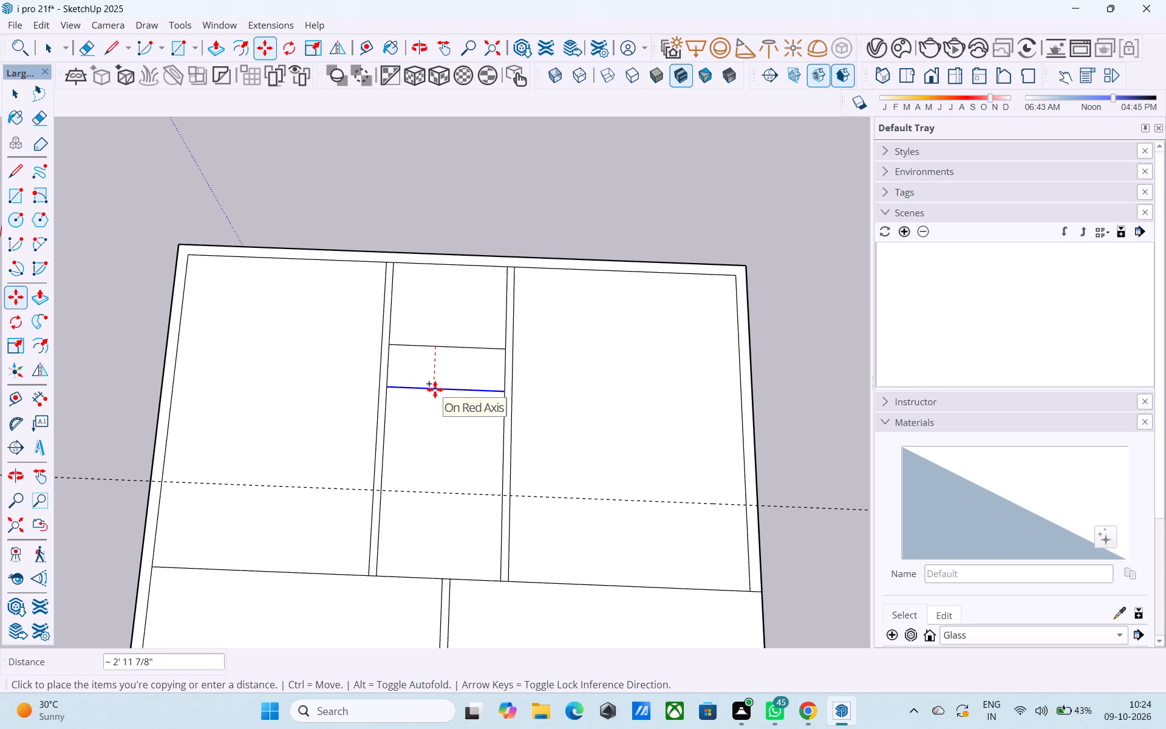
type("6\"")
key("Return")
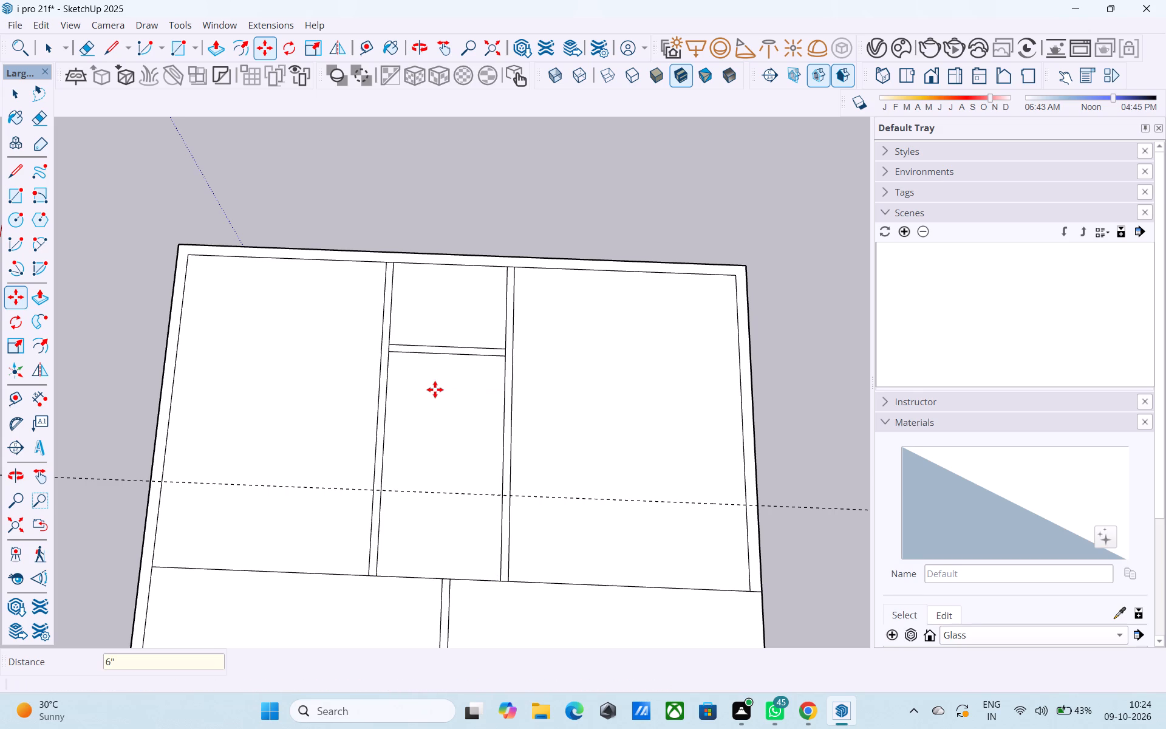
Copy the cross strip's second edge 8' further down the middle room, and copy that line 6" further to form a second strip.
left_click(443, 354)
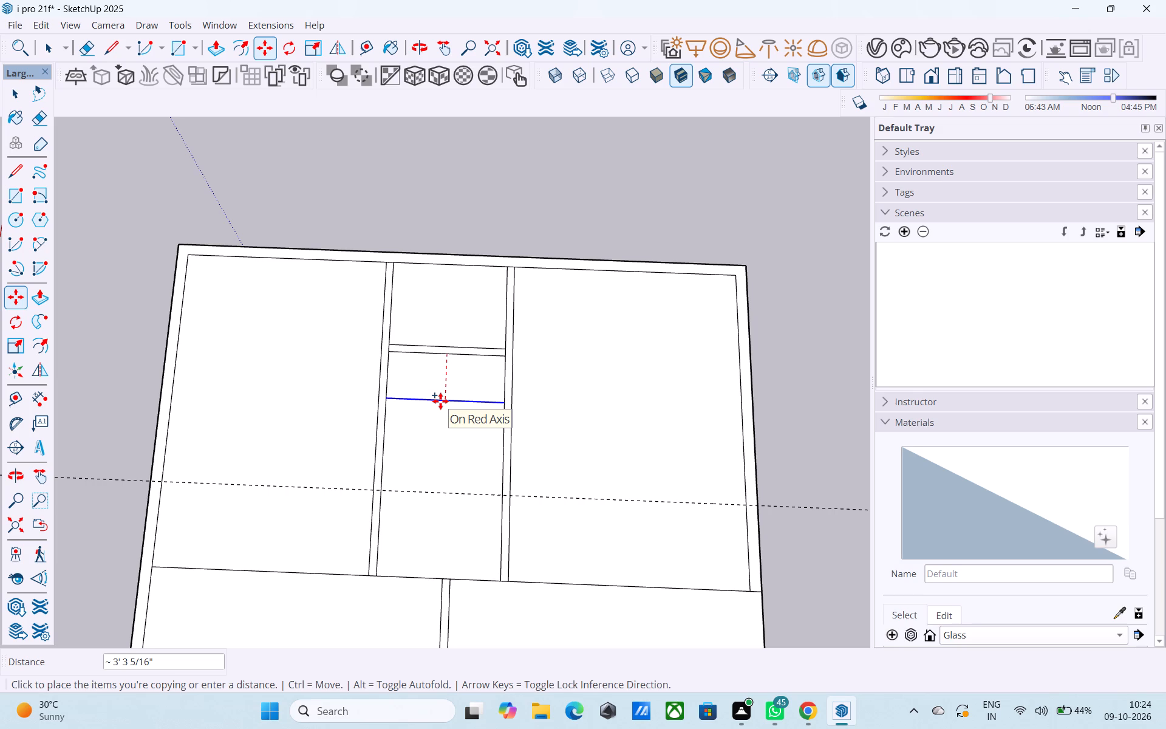
type("8'")
key("Return")
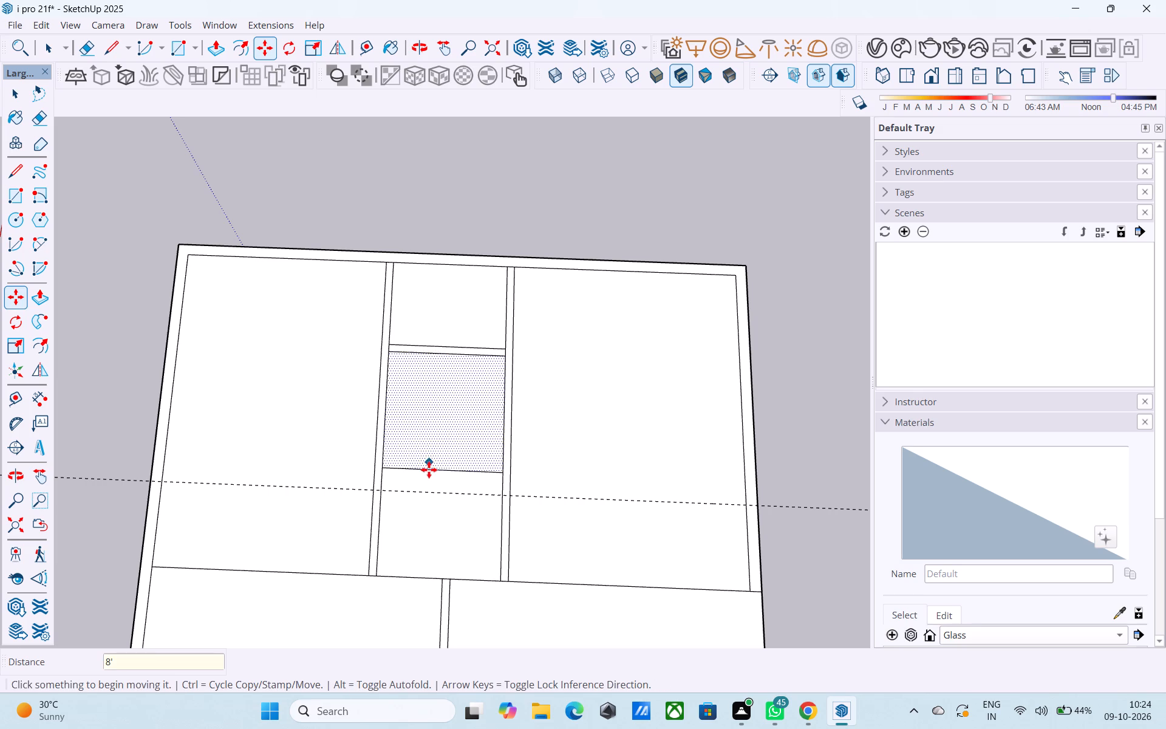
left_click(429, 470)
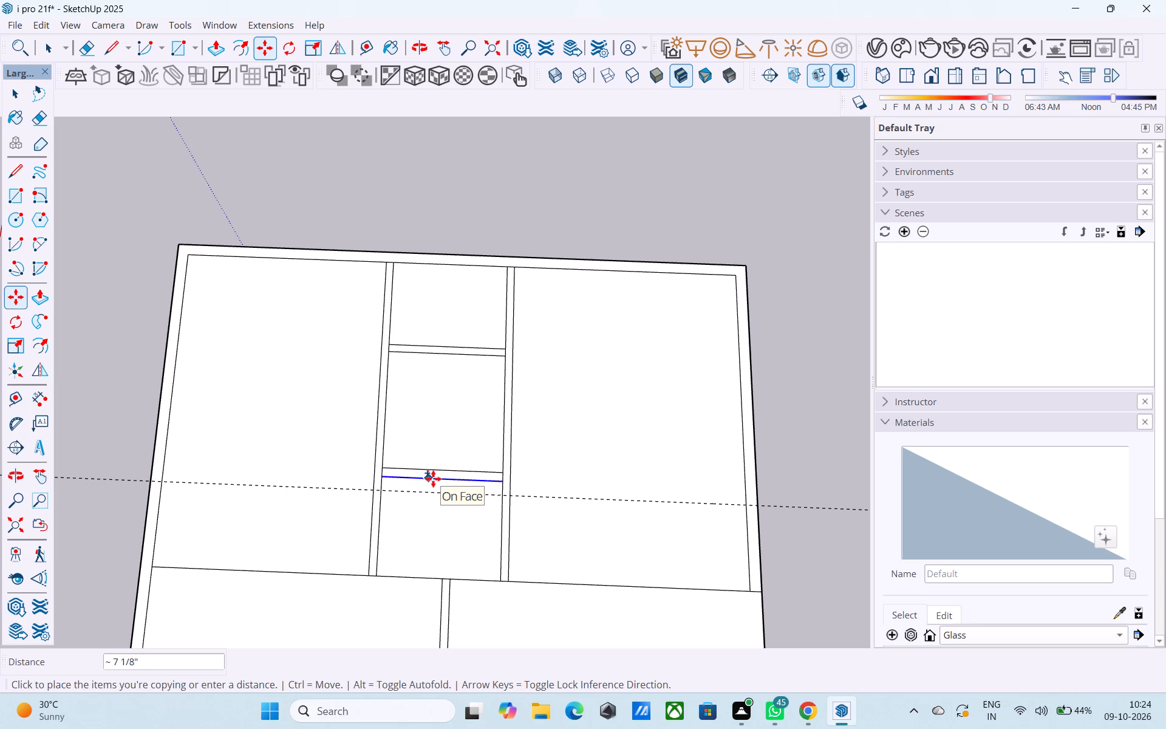
type("6\"")
key("Return")
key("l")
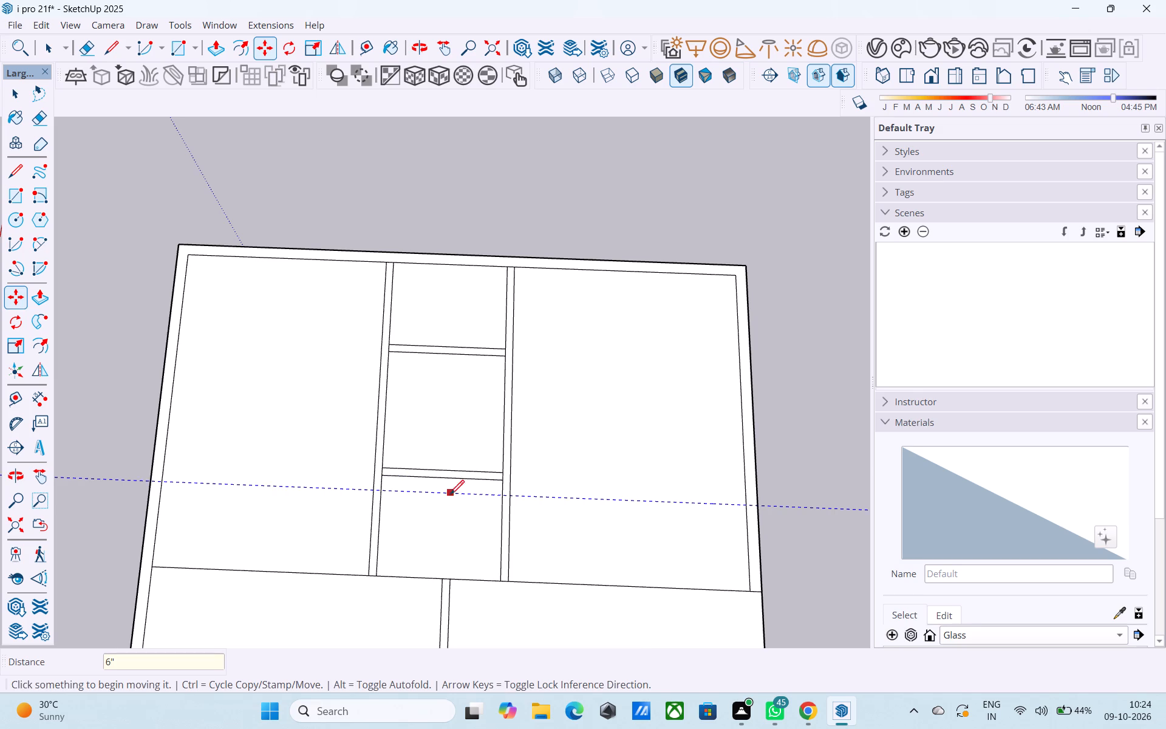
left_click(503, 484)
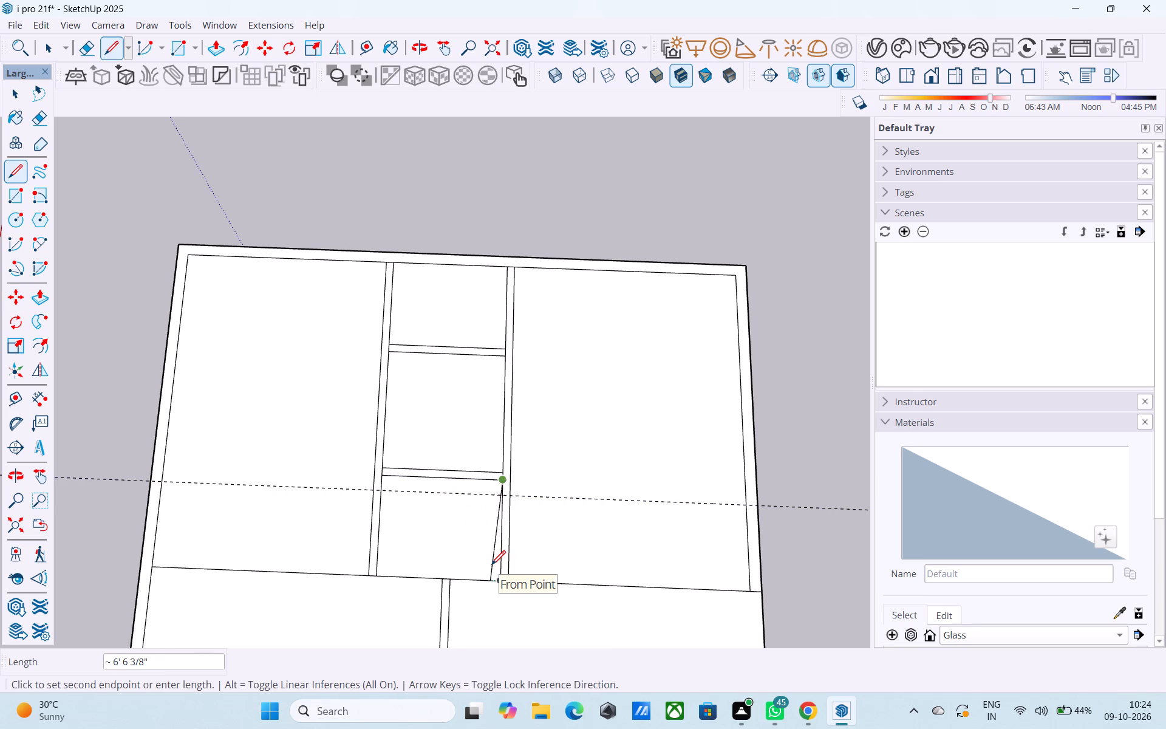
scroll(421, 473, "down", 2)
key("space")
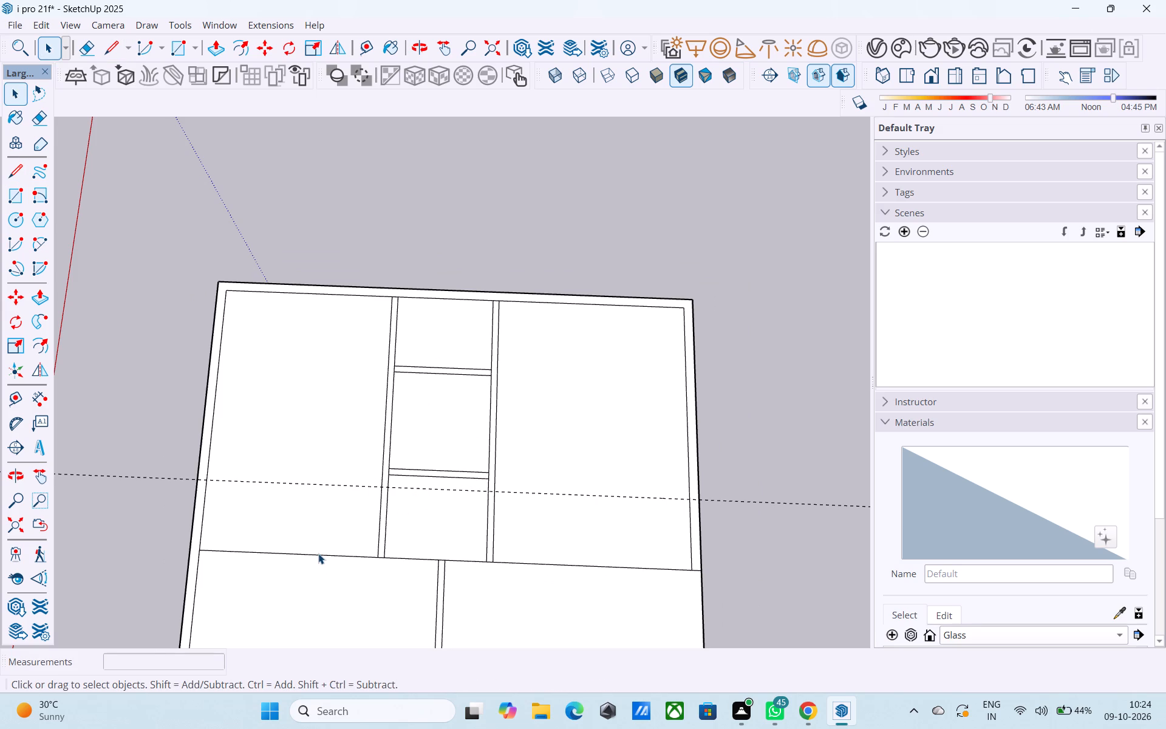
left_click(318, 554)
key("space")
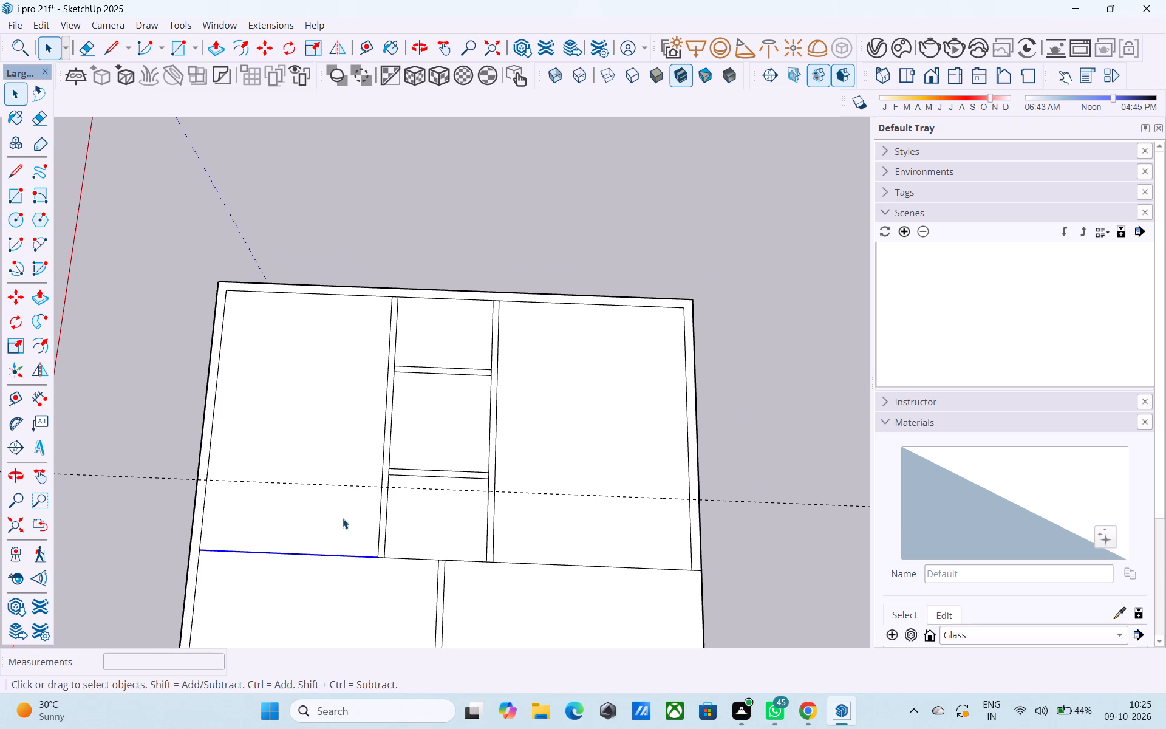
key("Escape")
Copy the end wall's inner edge about 15' into the far room nearest the red axis, level with the middle room's second cross strip.
left_click(338, 295)
key("m")
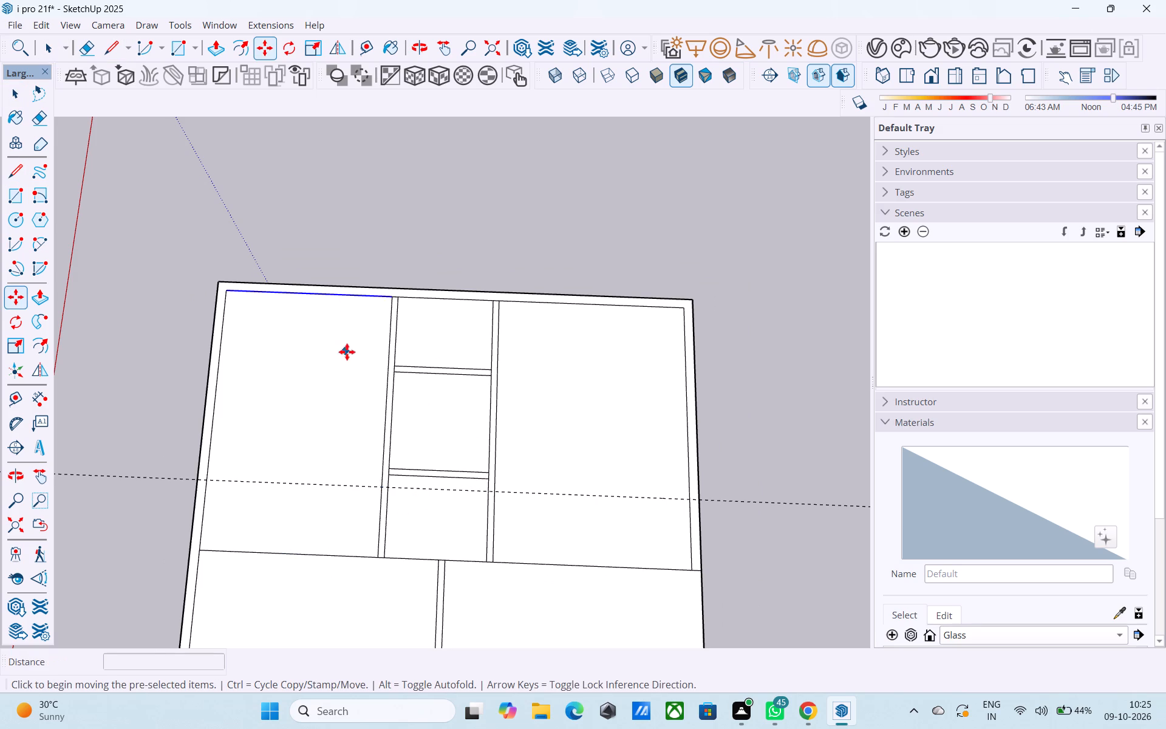
left_click(390, 302)
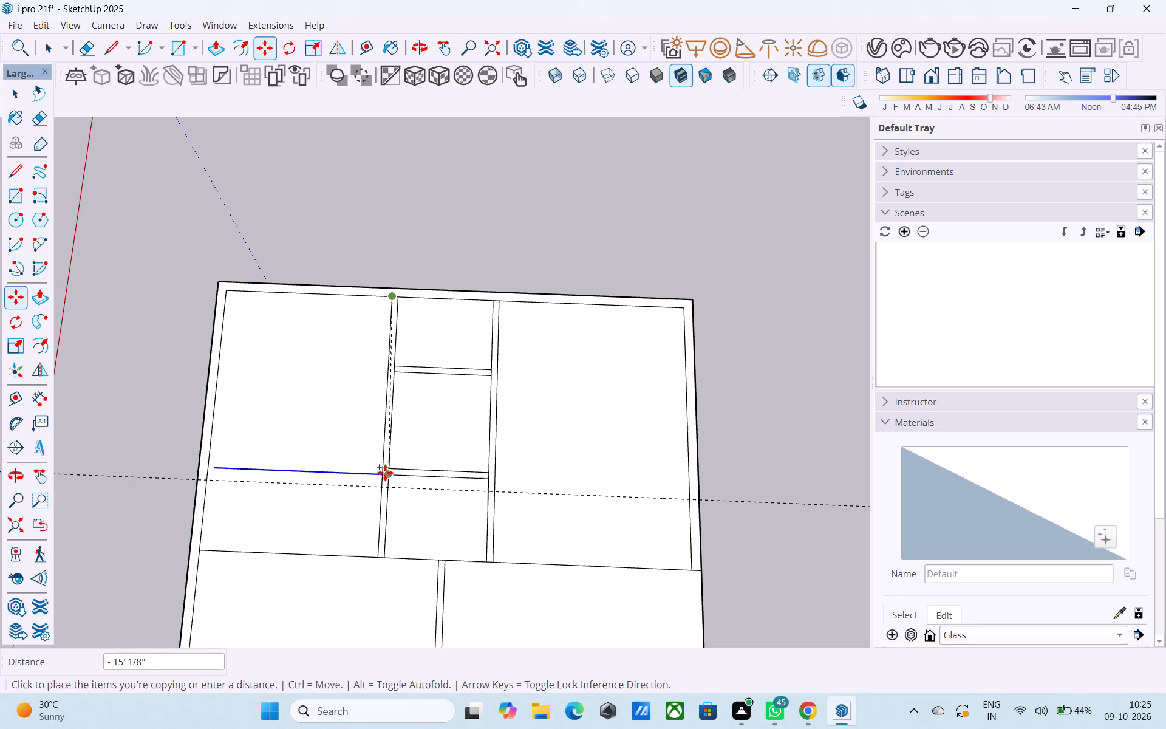
scroll(381, 475, "up", 7)
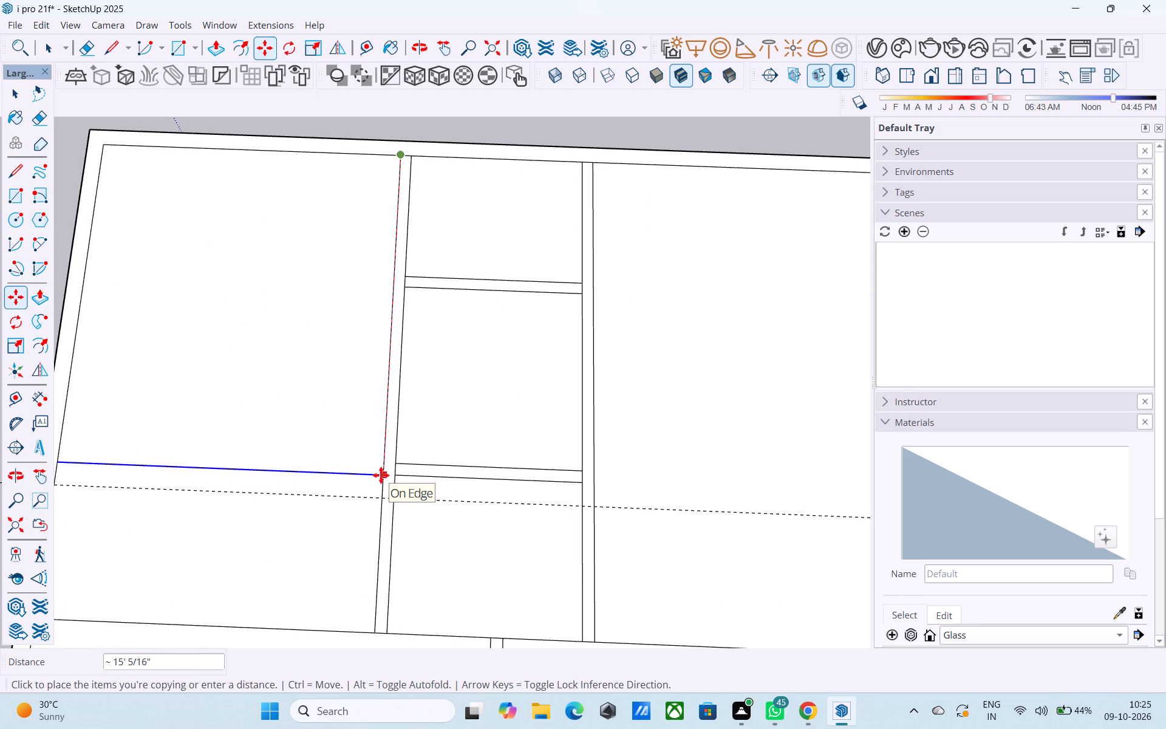
left_click(381, 475)
scroll(371, 462, "down", 6)
scroll(372, 463, "up", 3)
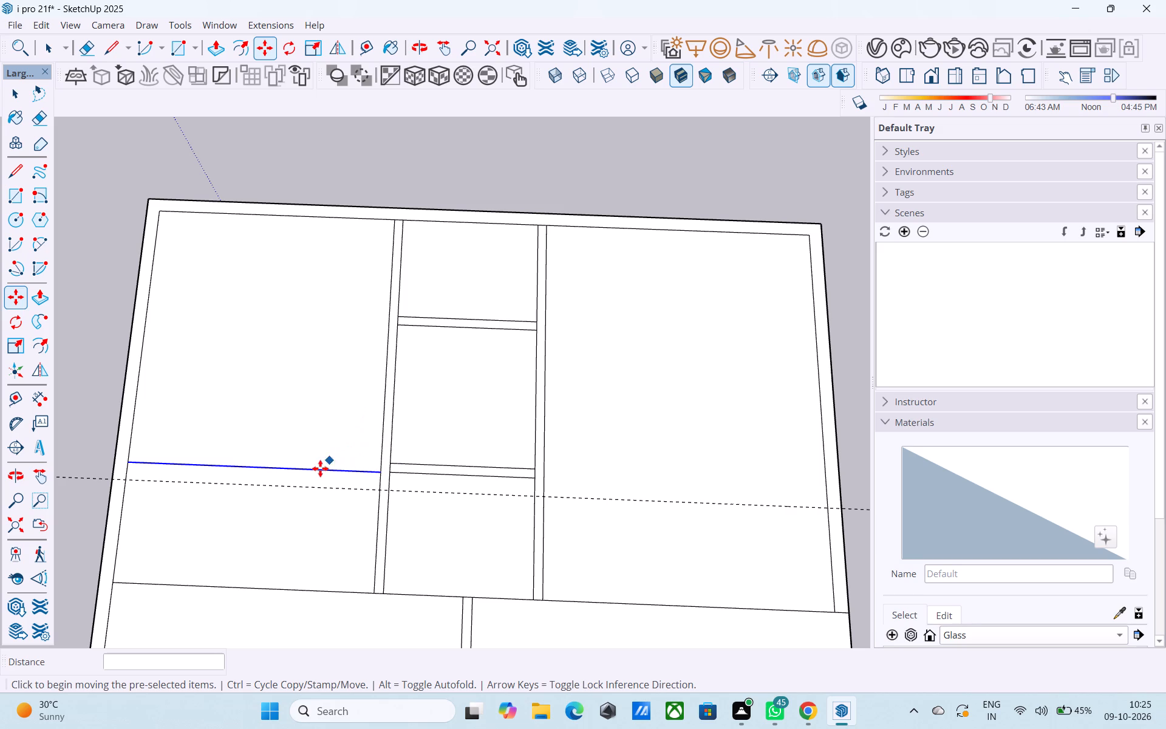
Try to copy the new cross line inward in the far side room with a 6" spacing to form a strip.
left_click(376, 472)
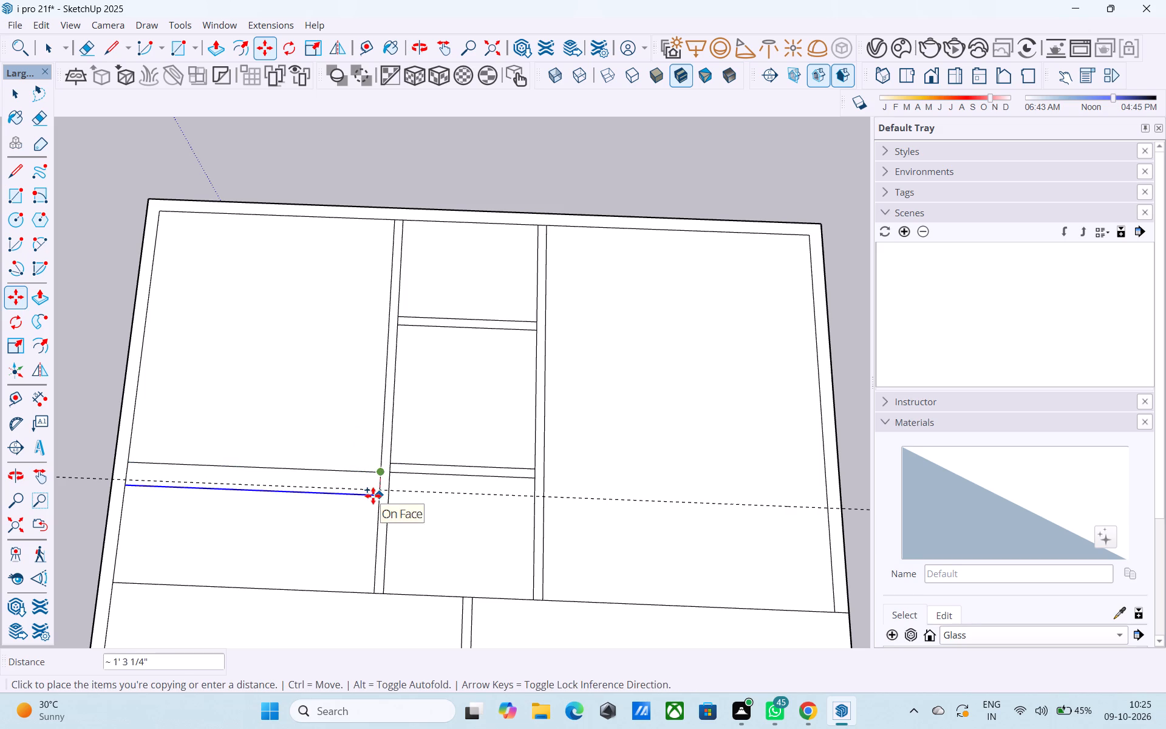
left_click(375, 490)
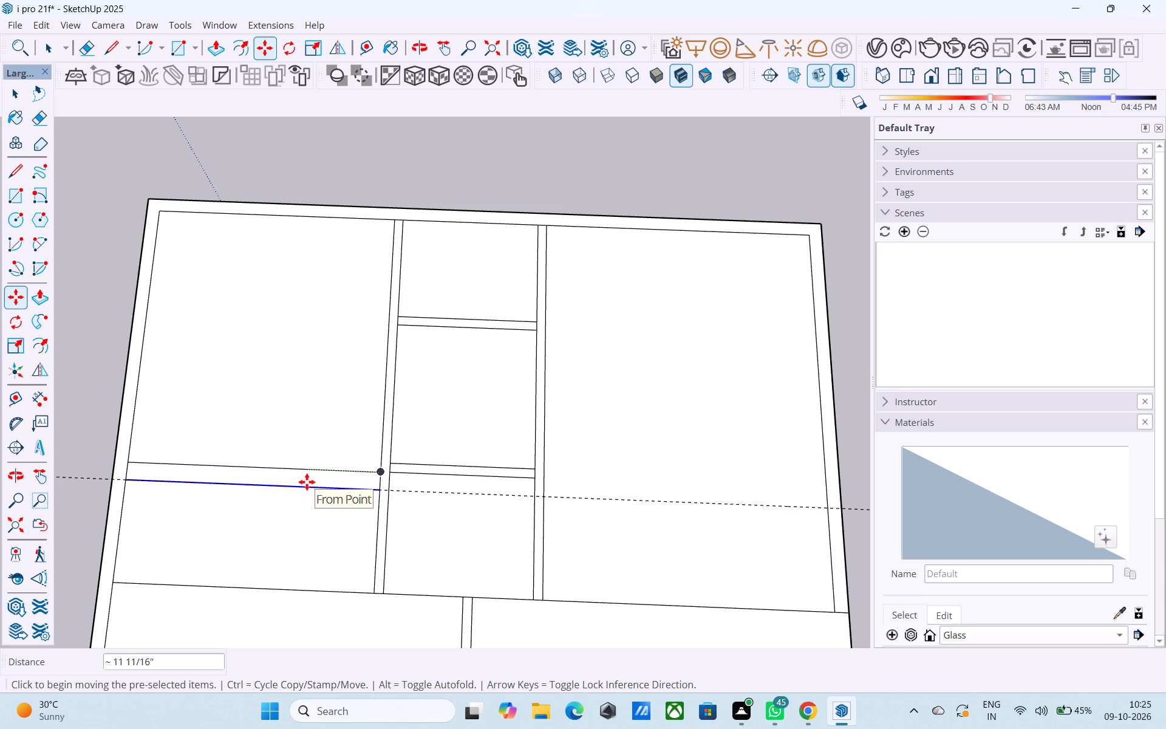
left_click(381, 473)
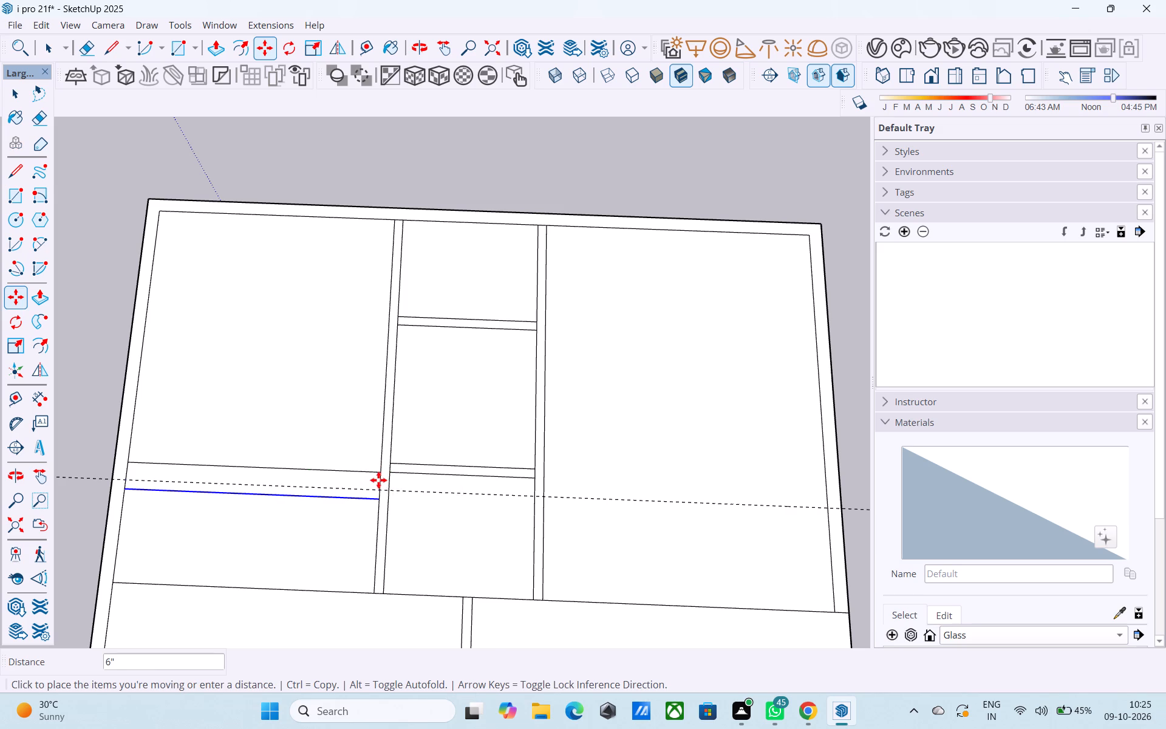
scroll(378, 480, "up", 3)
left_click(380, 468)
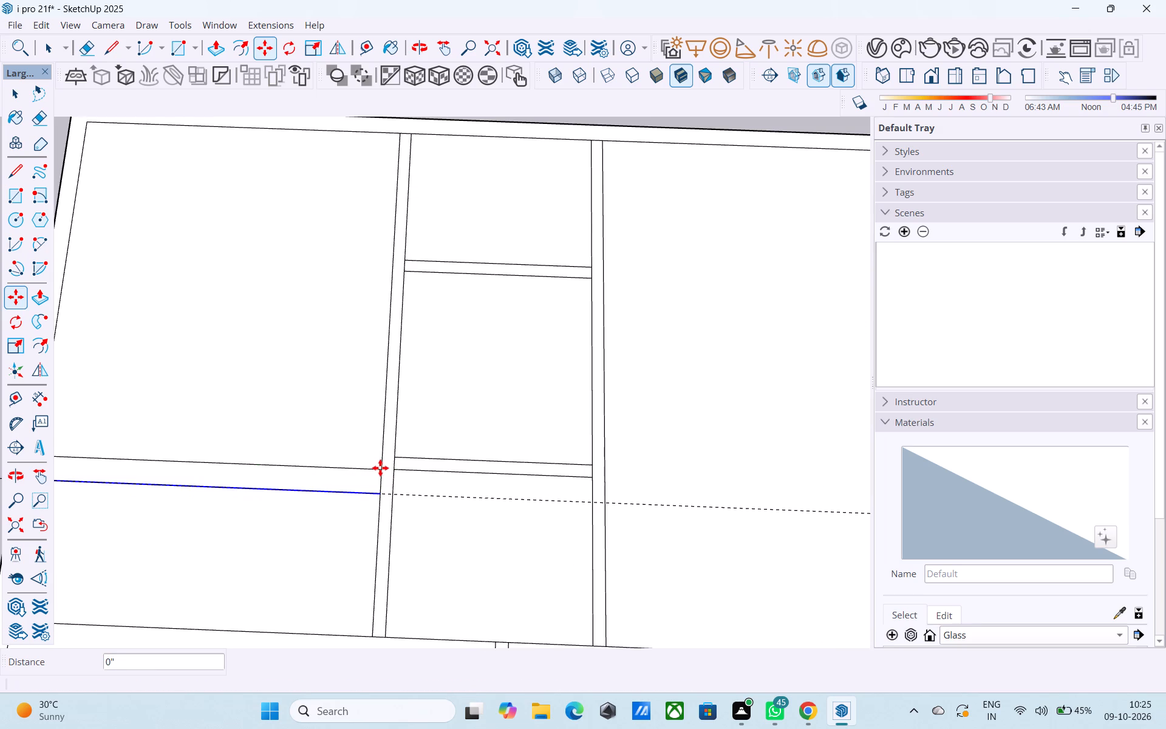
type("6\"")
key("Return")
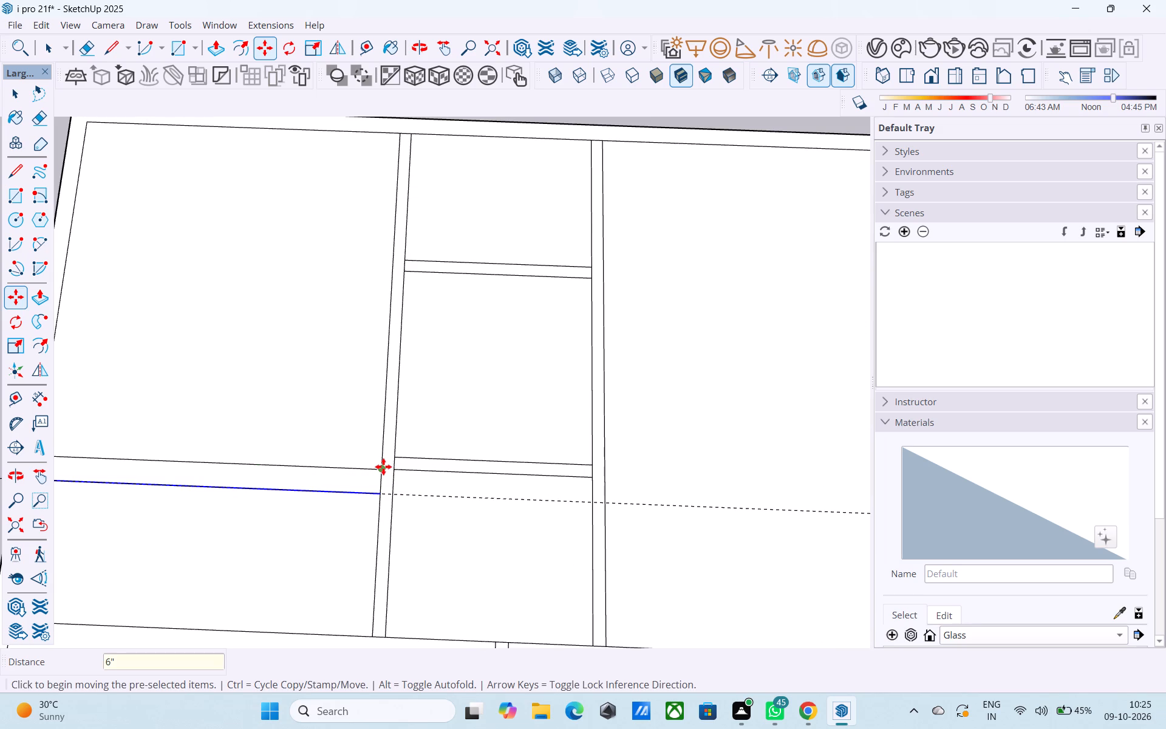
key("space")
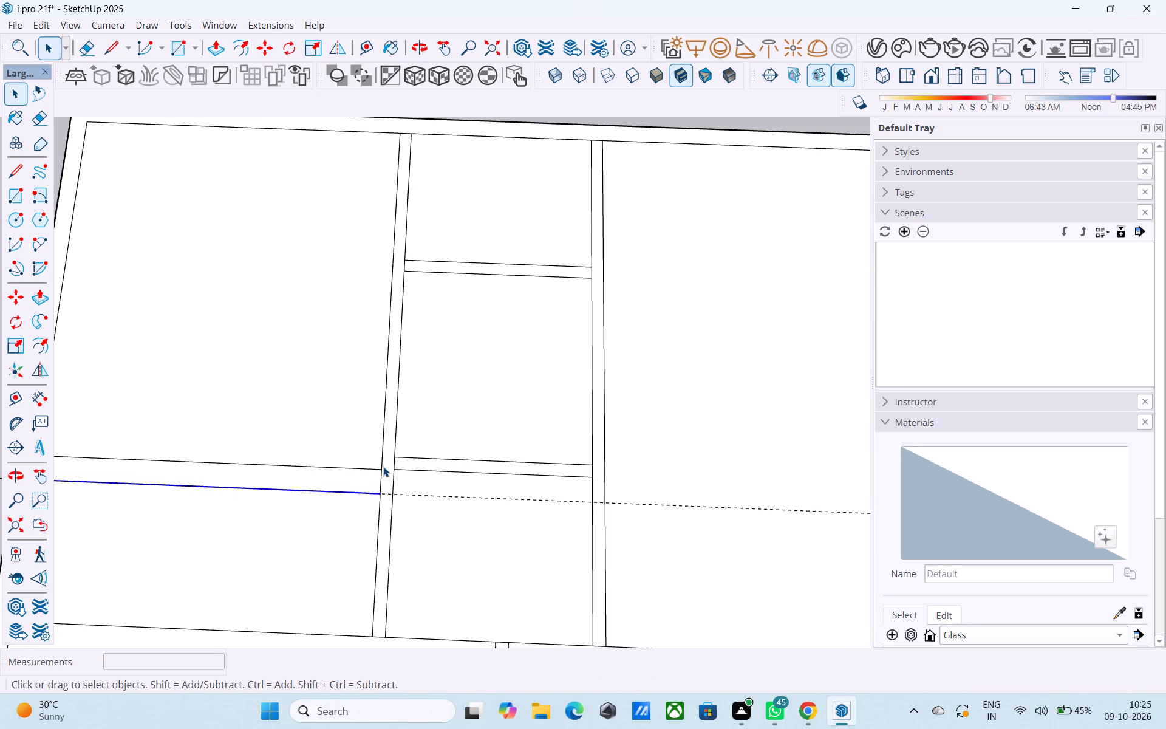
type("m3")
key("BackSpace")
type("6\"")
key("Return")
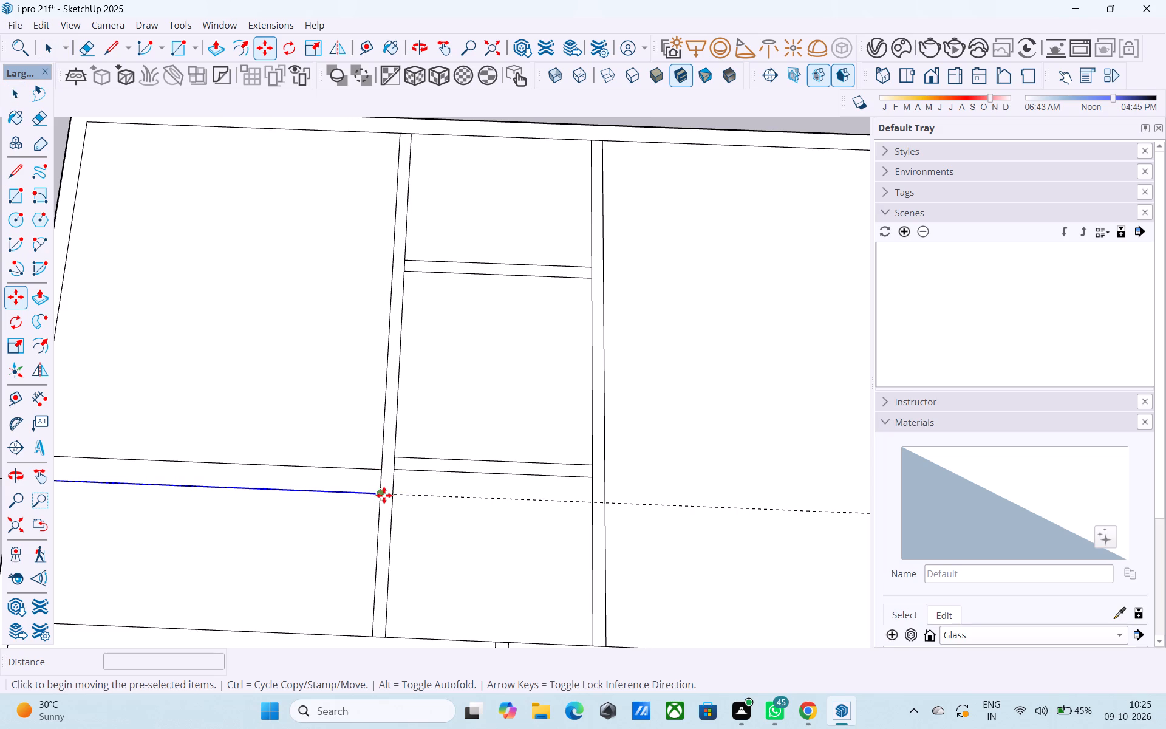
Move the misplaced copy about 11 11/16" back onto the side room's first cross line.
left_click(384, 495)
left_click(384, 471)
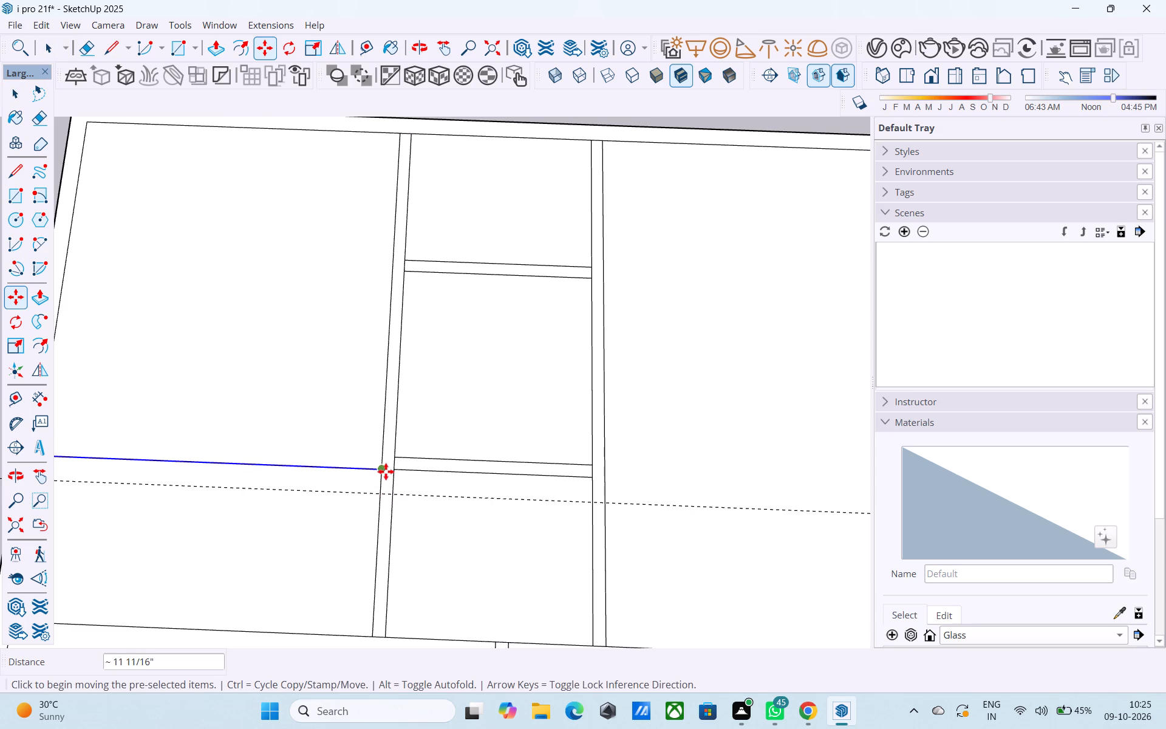
Copy the cross line in the side room nearest the red axis 6" further from the end wall to form a strip.
left_click(386, 471)
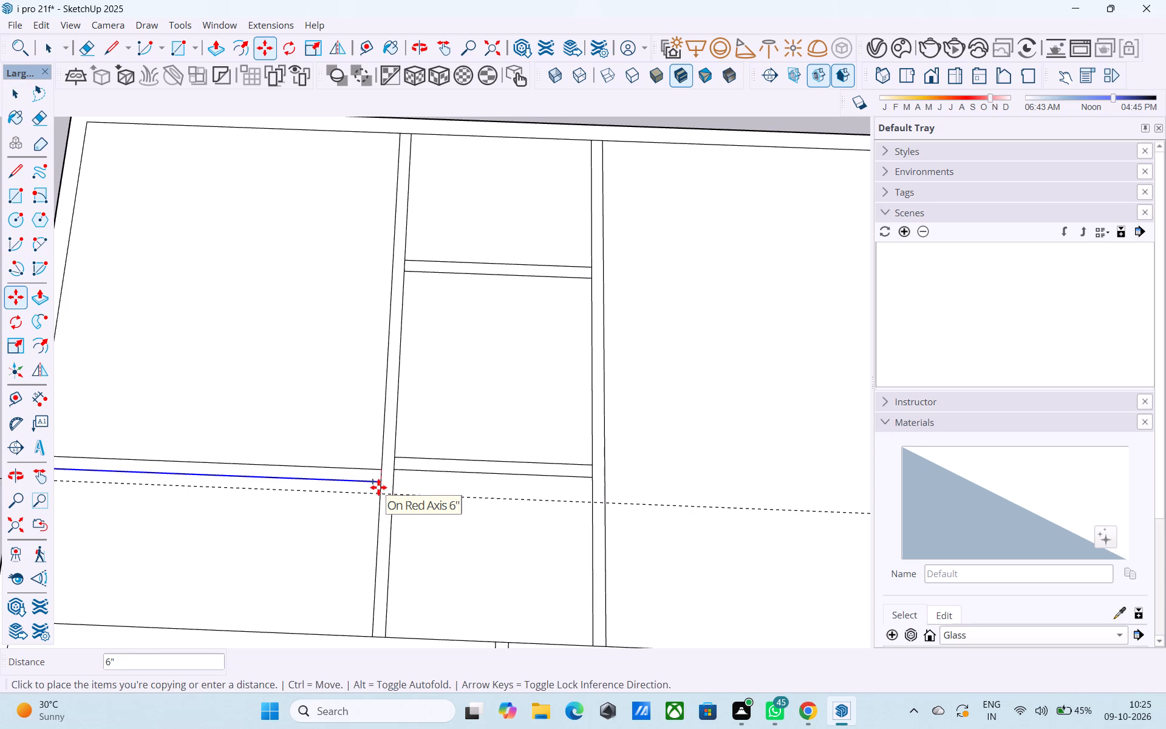
key("6")
key("shift+quotedbl")
key("Return")
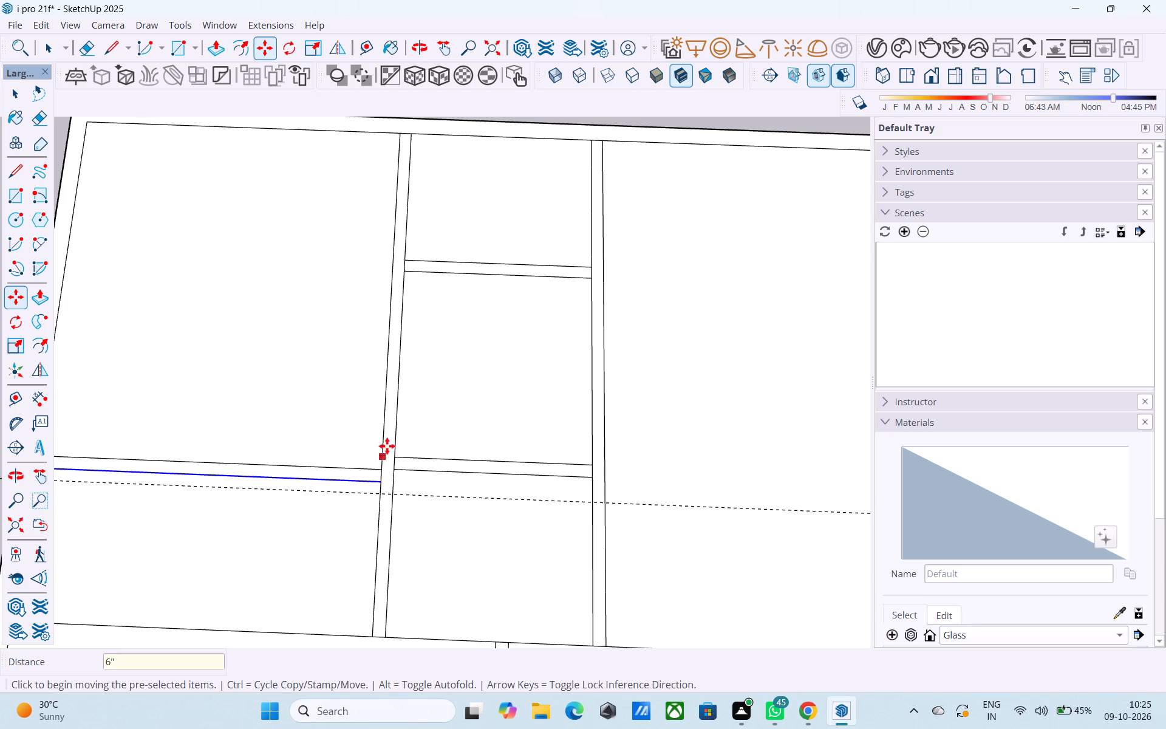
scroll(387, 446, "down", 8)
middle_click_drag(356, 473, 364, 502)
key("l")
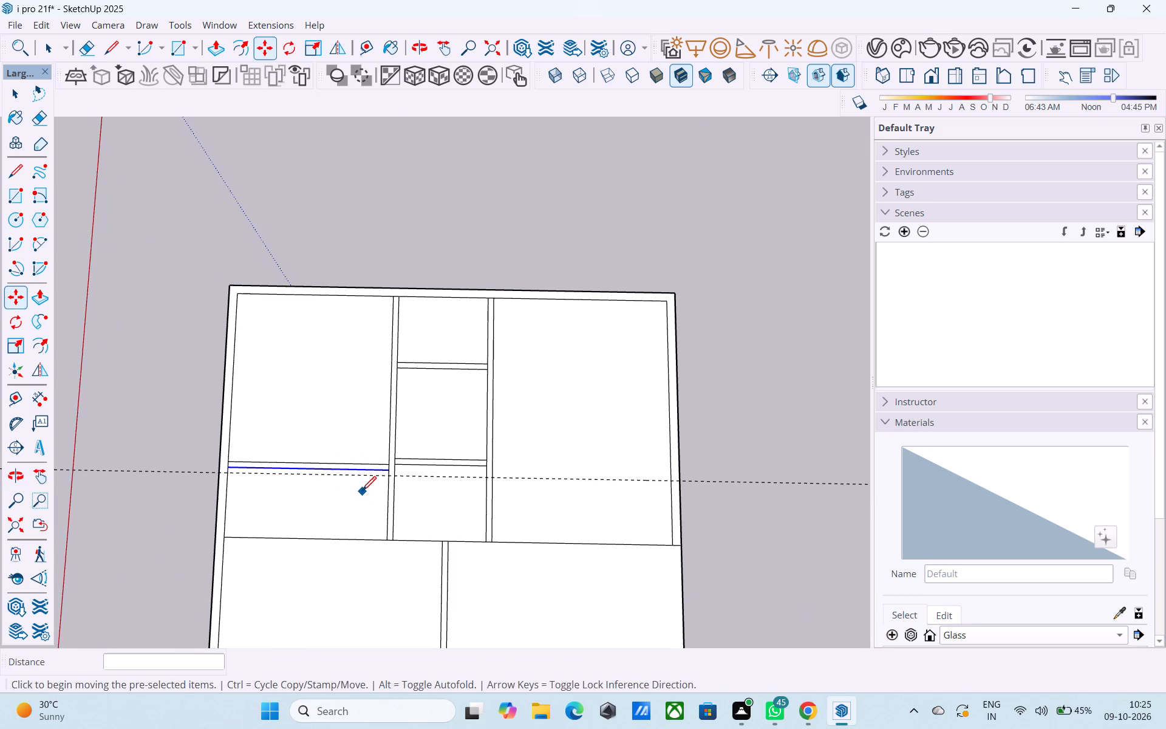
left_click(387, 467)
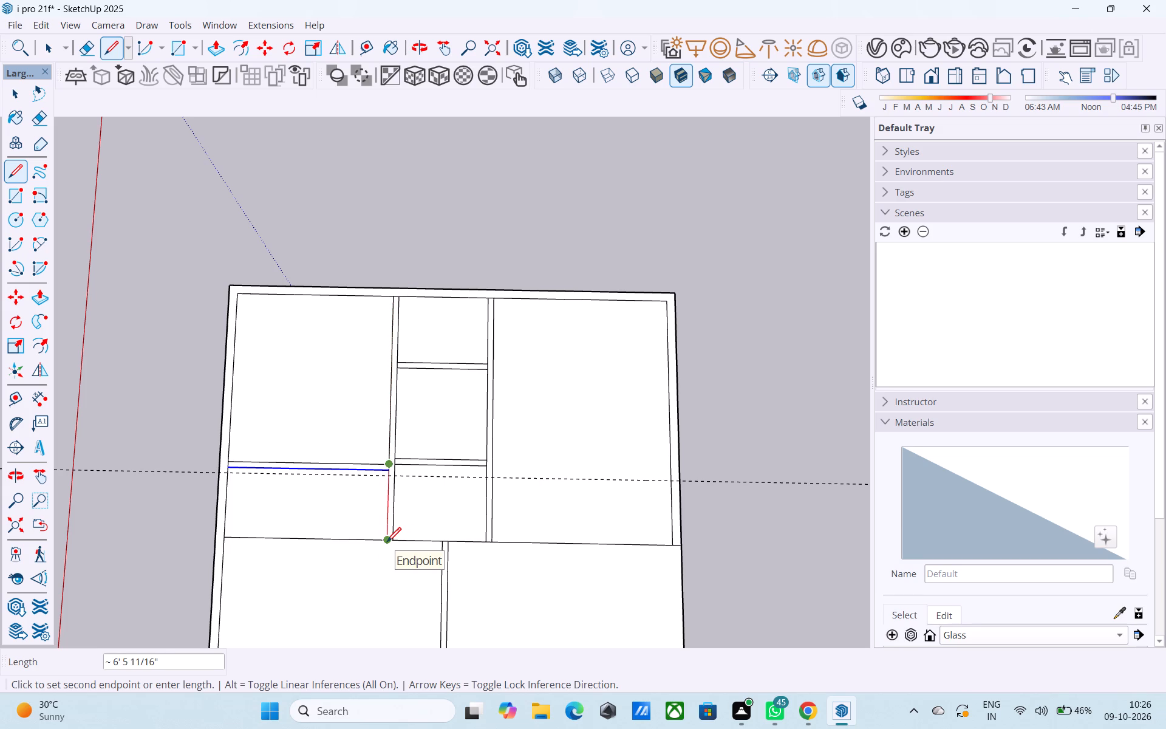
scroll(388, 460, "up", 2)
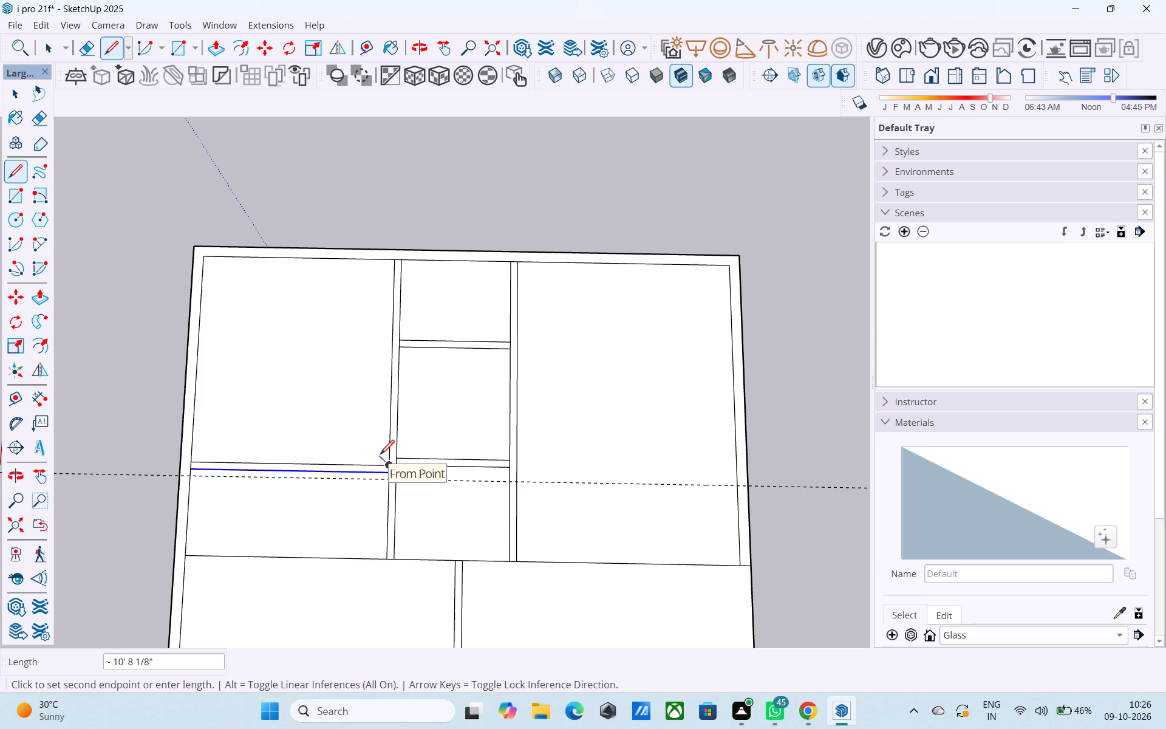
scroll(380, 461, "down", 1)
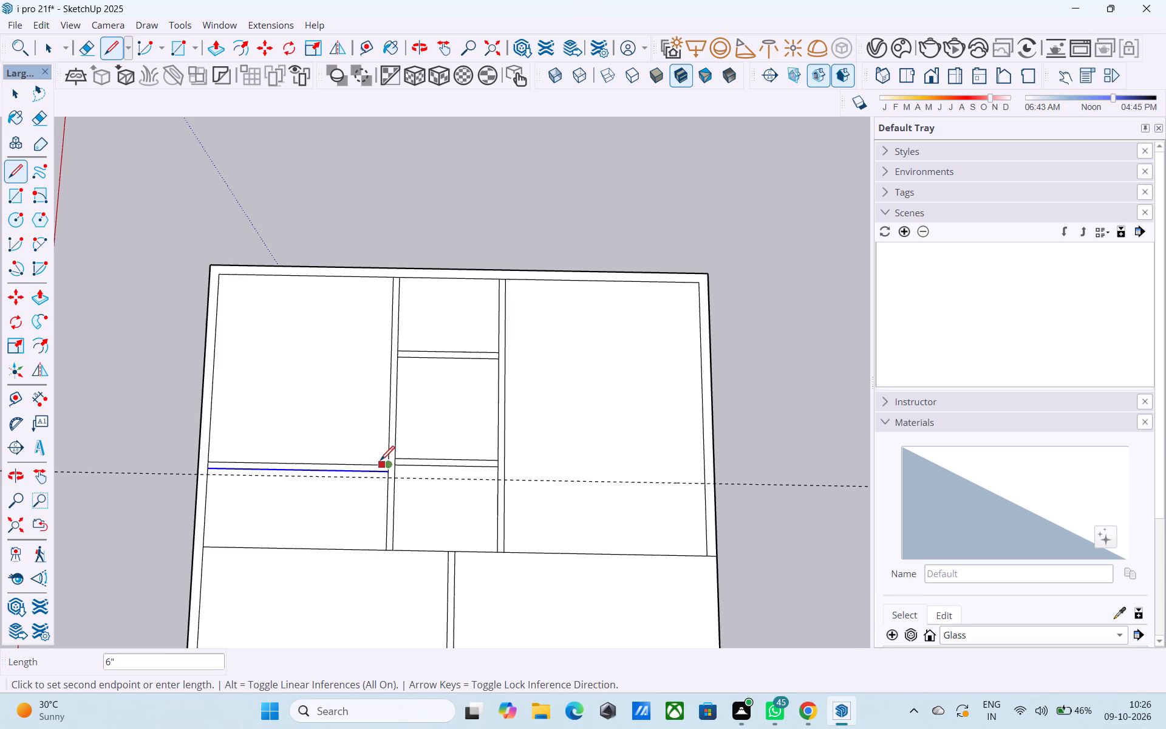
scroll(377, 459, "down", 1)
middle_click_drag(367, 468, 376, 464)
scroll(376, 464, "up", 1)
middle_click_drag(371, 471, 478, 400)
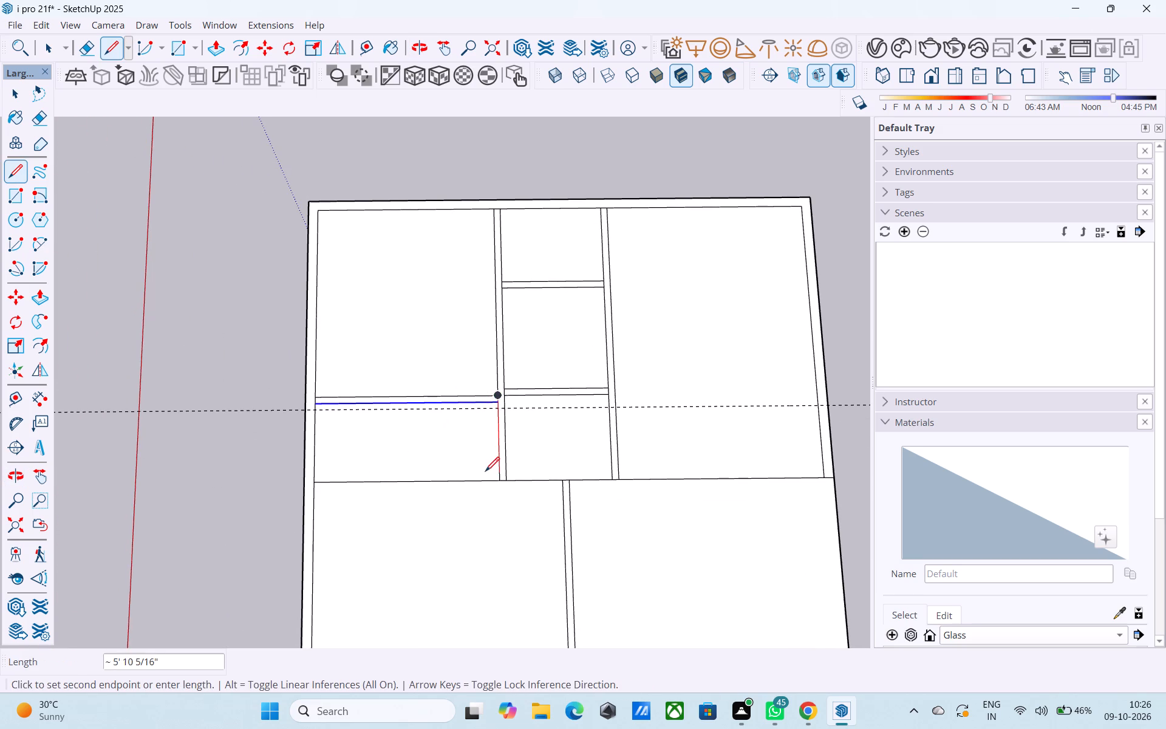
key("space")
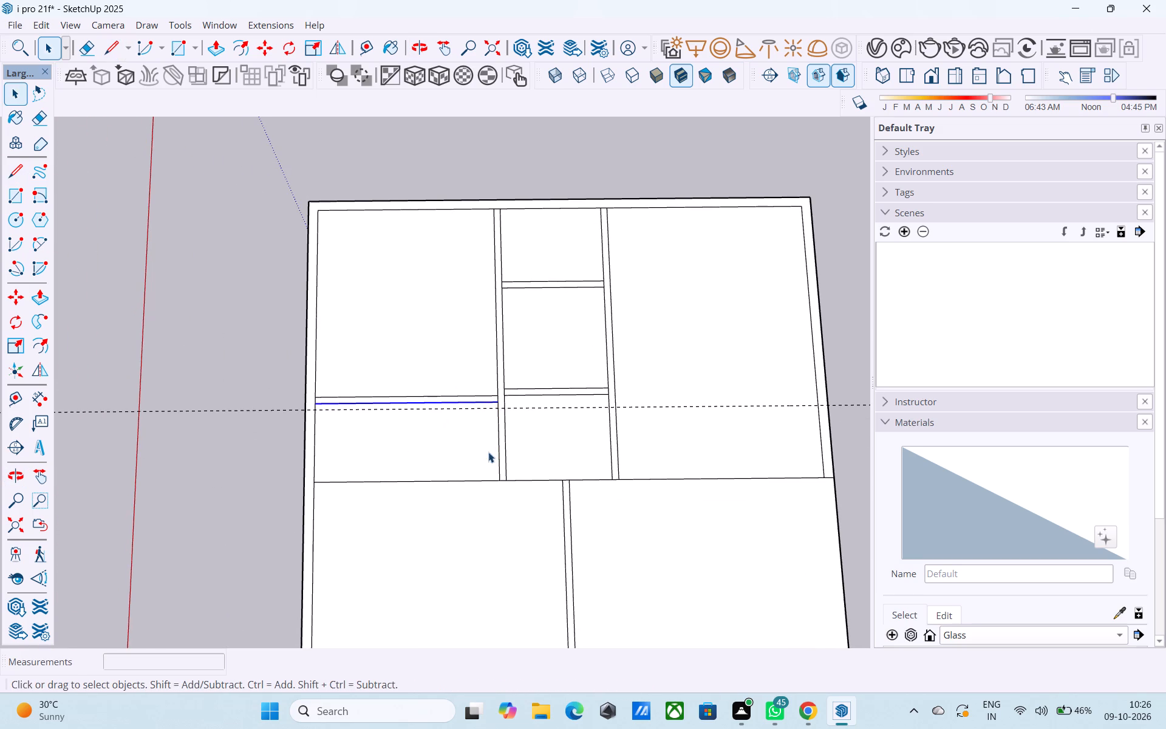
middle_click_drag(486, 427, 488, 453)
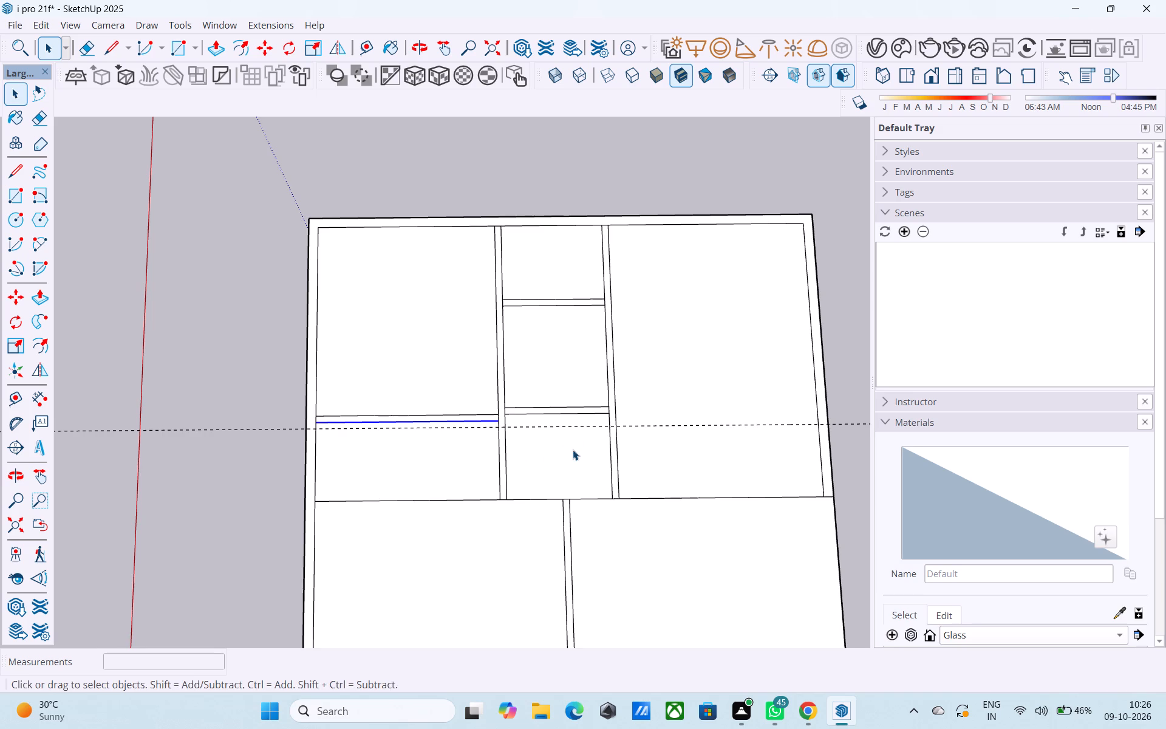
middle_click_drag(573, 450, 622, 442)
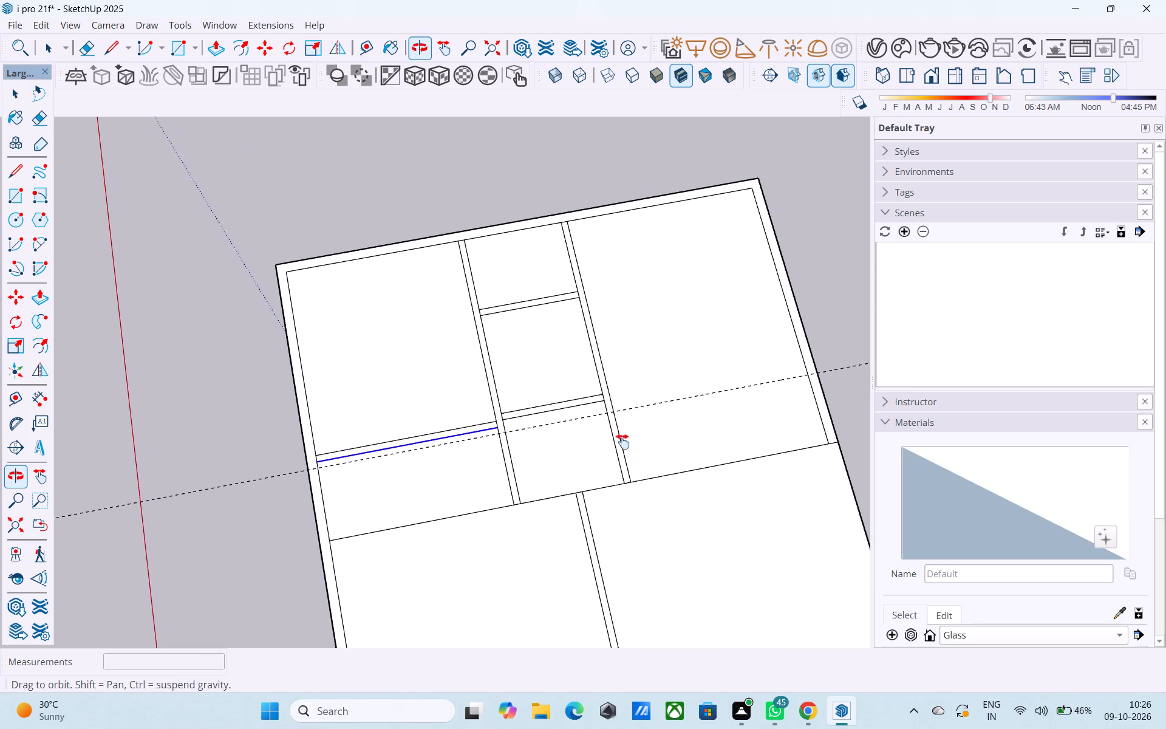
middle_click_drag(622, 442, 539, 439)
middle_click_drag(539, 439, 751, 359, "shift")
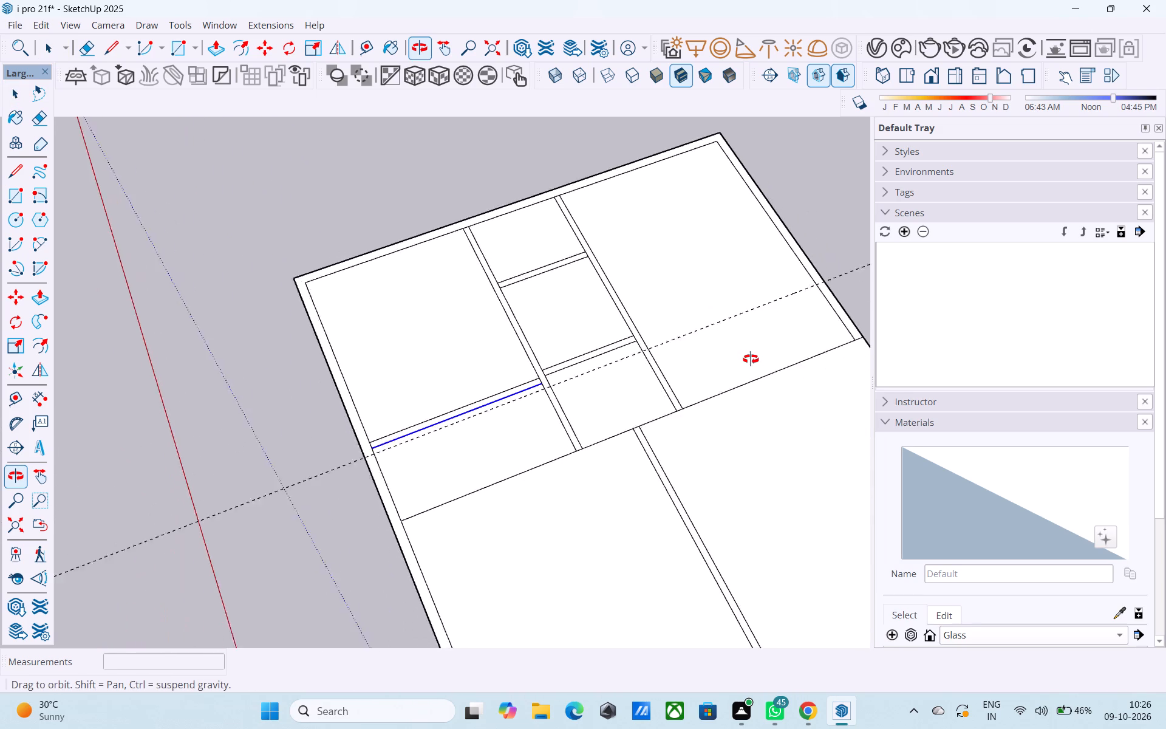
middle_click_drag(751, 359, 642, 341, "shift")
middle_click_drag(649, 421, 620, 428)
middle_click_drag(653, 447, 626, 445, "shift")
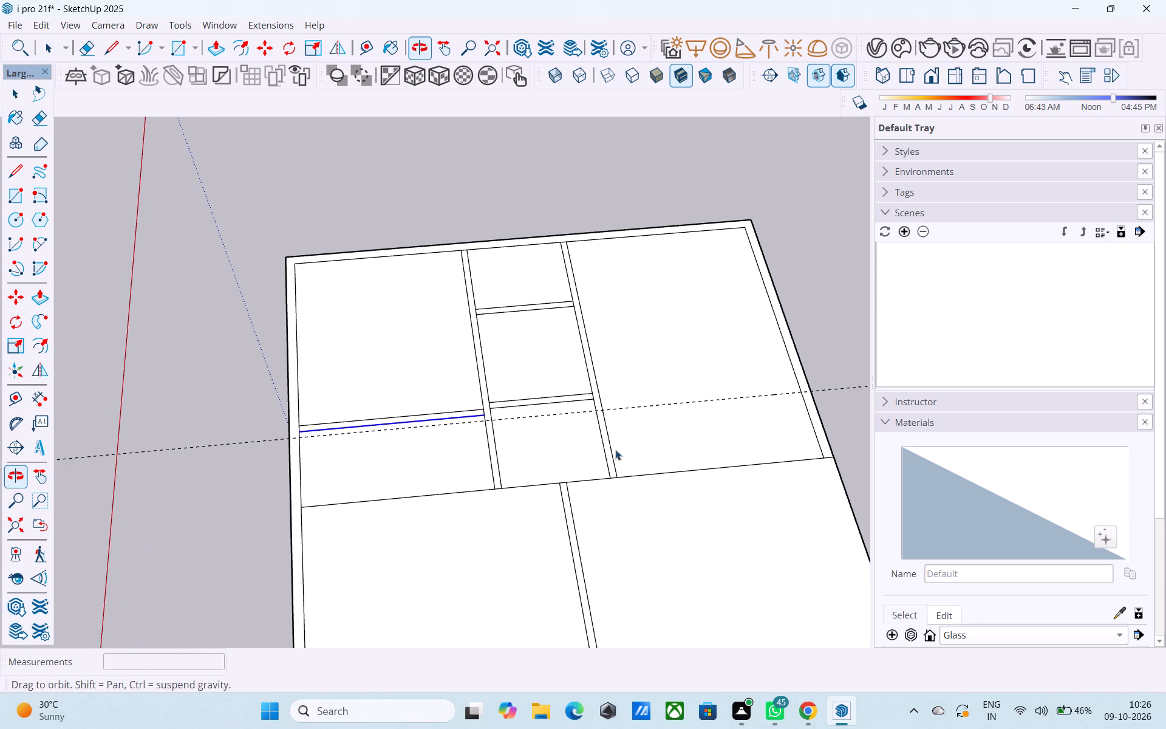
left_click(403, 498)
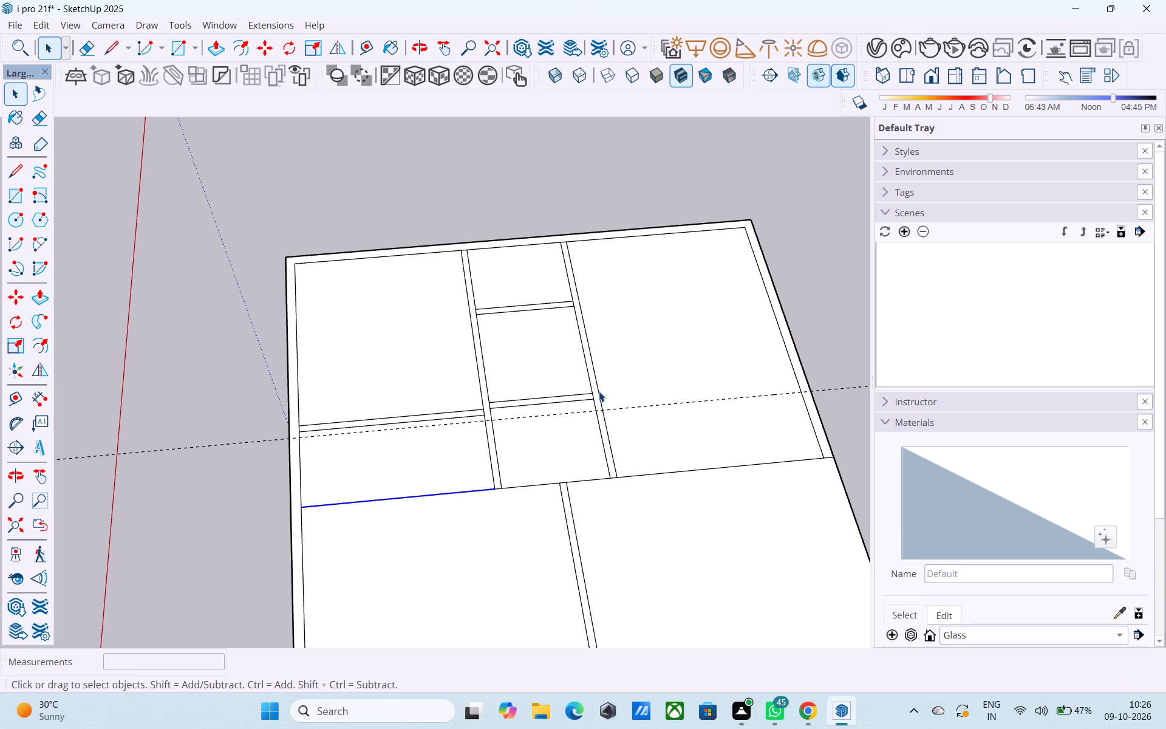
Copy both lines of the side room's cross strip 6" toward the end wall, placing the second on the first.
scroll(599, 391, "up", 2)
left_click(423, 426)
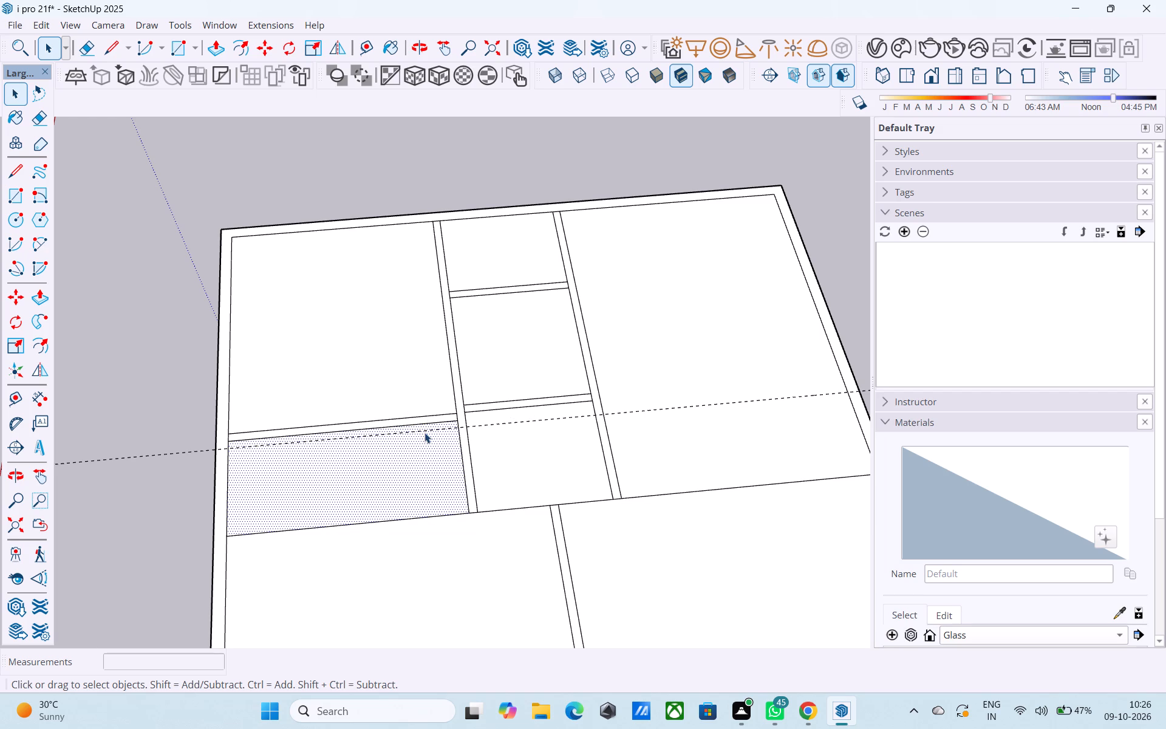
left_click(424, 423)
left_click(423, 415, "shift")
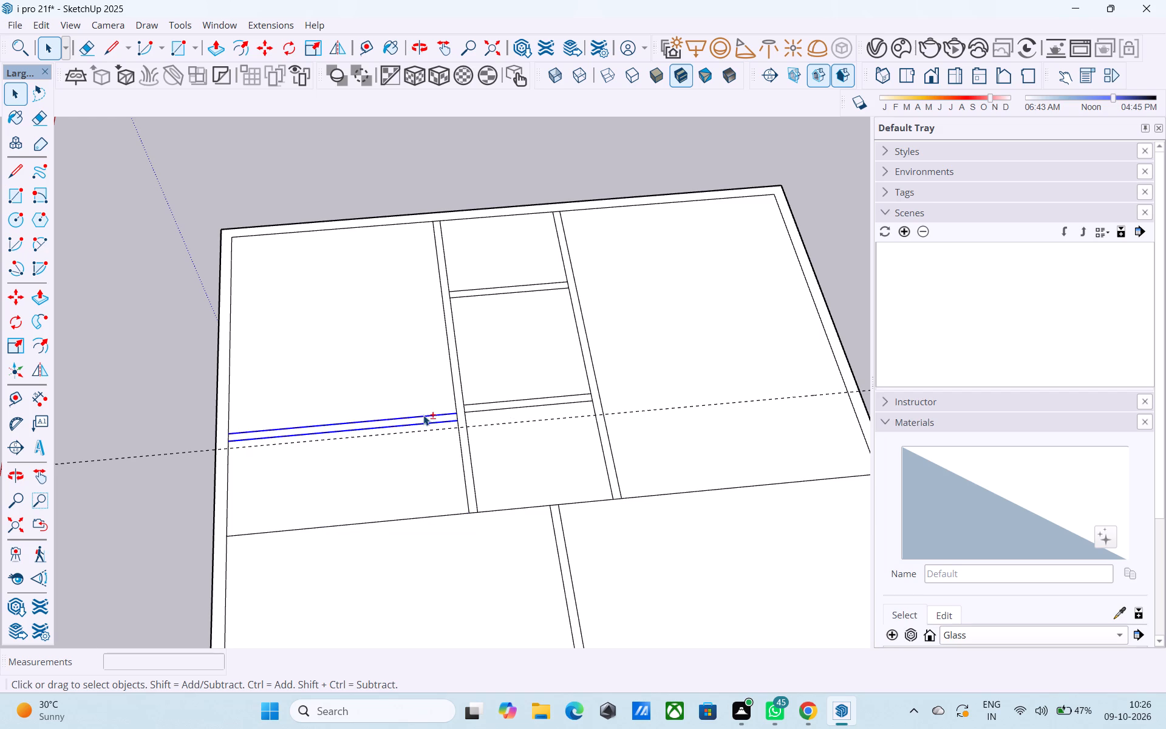
key("m")
scroll(462, 416, "up", 5)
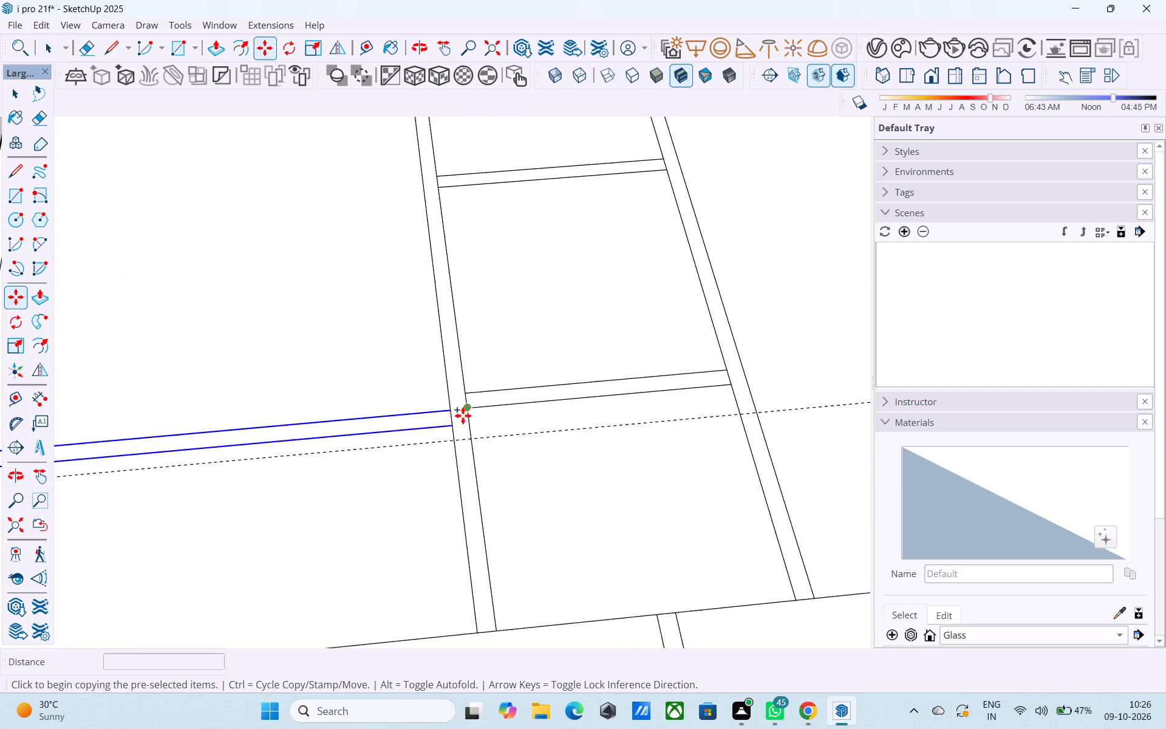
scroll(463, 416, "up", 5)
left_click(451, 431)
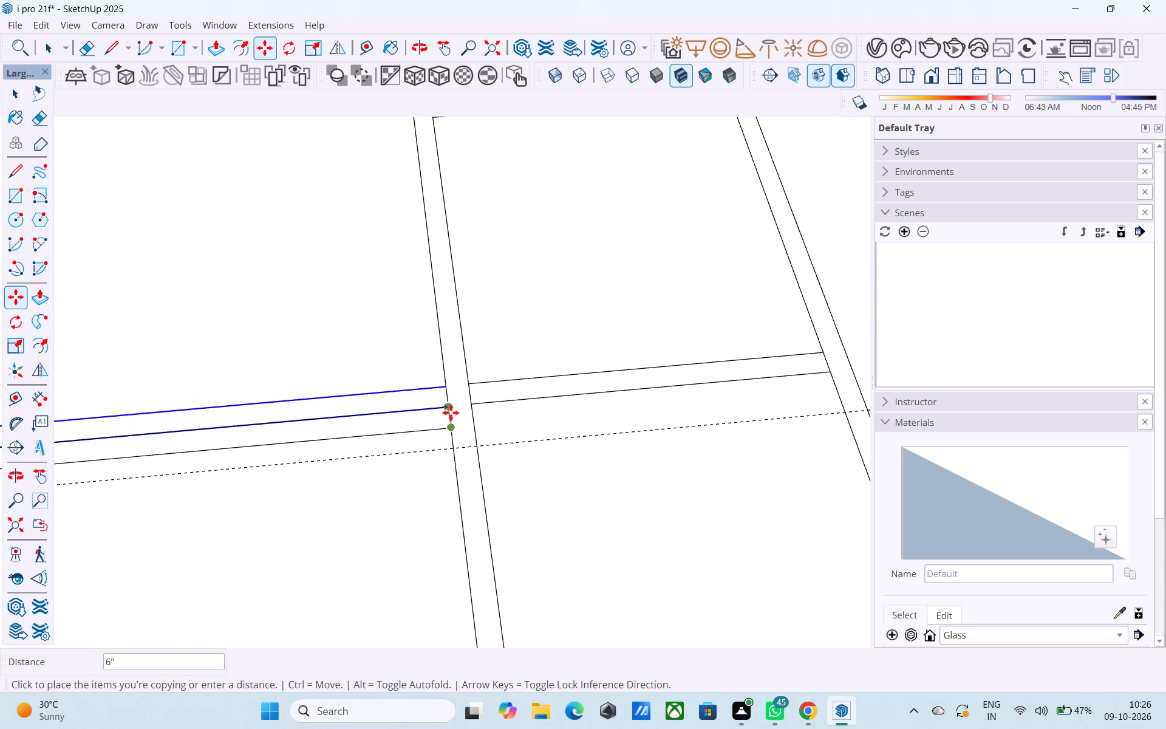
left_click(450, 410)
key("space")
Delete the leftover third line of the side room's cross strip, the one farthest from the end wall.
left_click(418, 436)
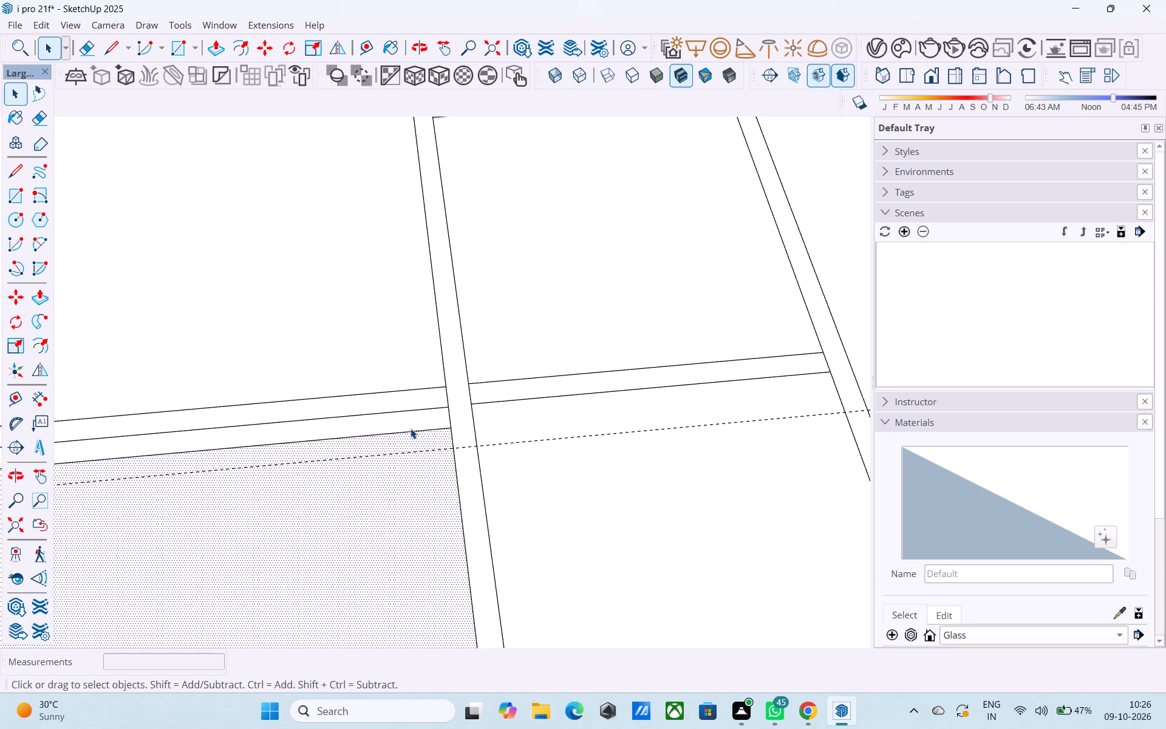
left_click(411, 428)
left_click(411, 430)
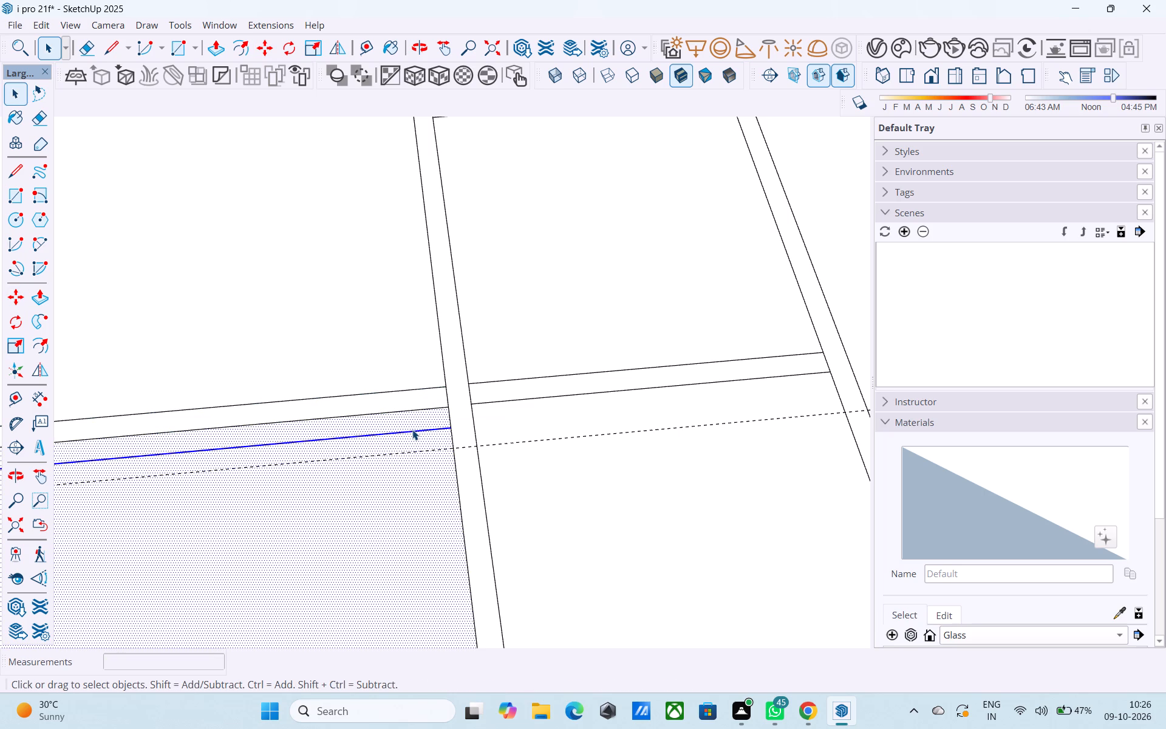
left_click(411, 441)
left_click(412, 431)
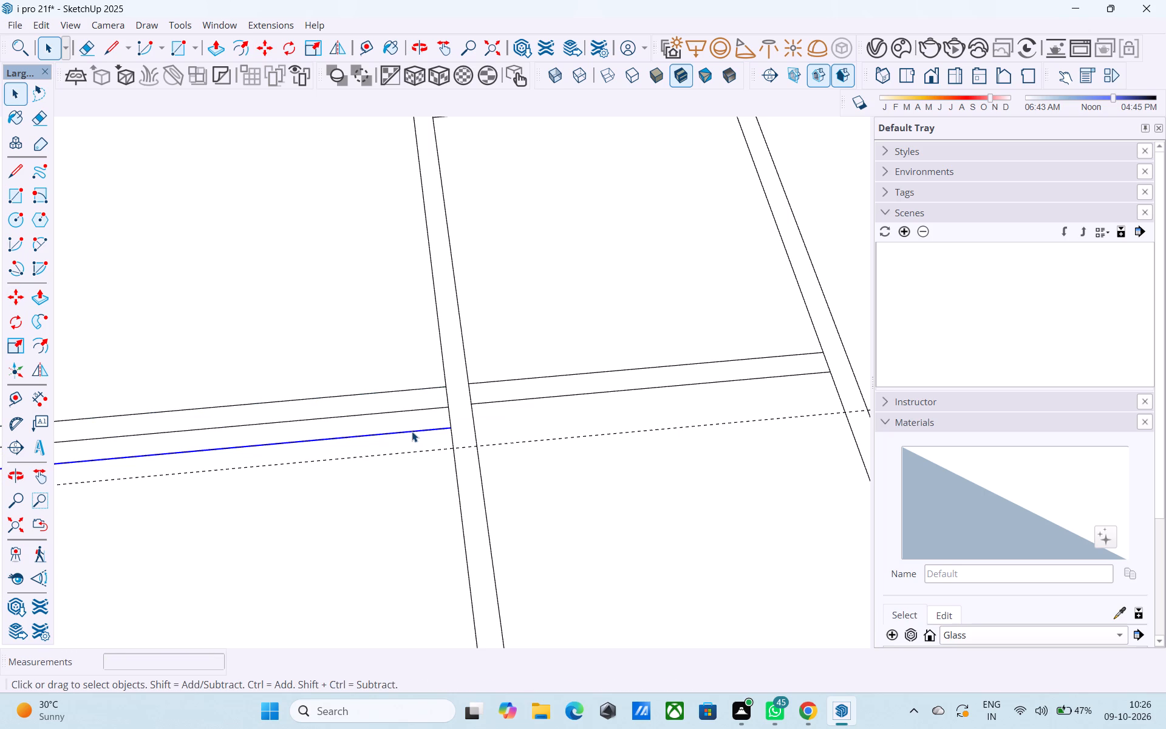
key("Delete")
Extend the middle room's second cross strip across the opposite side room with two lines about 16' long, ending at the outer wall's inner edge.
scroll(413, 433, "down", 12)
middle_click_drag(428, 462, 510, 454)
middle_click_drag(592, 448, 508, 475)
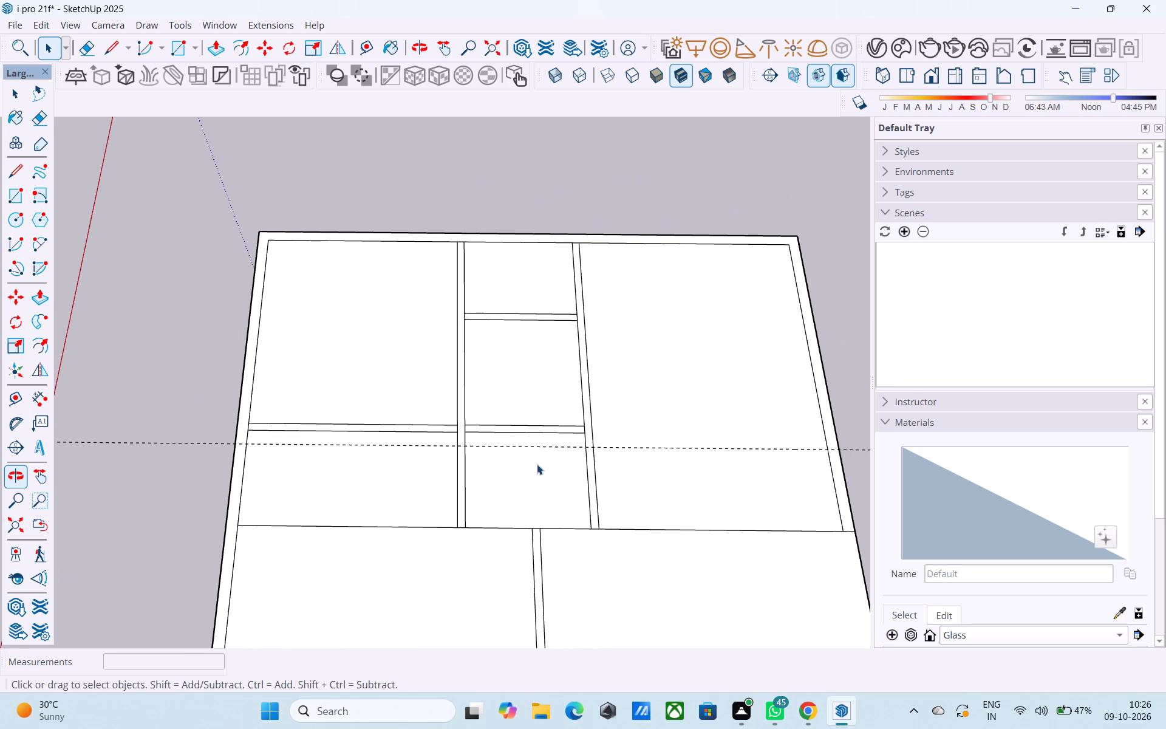
scroll(540, 466, "up", 1, "shift")
middle_click_drag(540, 466, 556, 481, "shift")
middle_click_drag(626, 465, 548, 501, "shift")
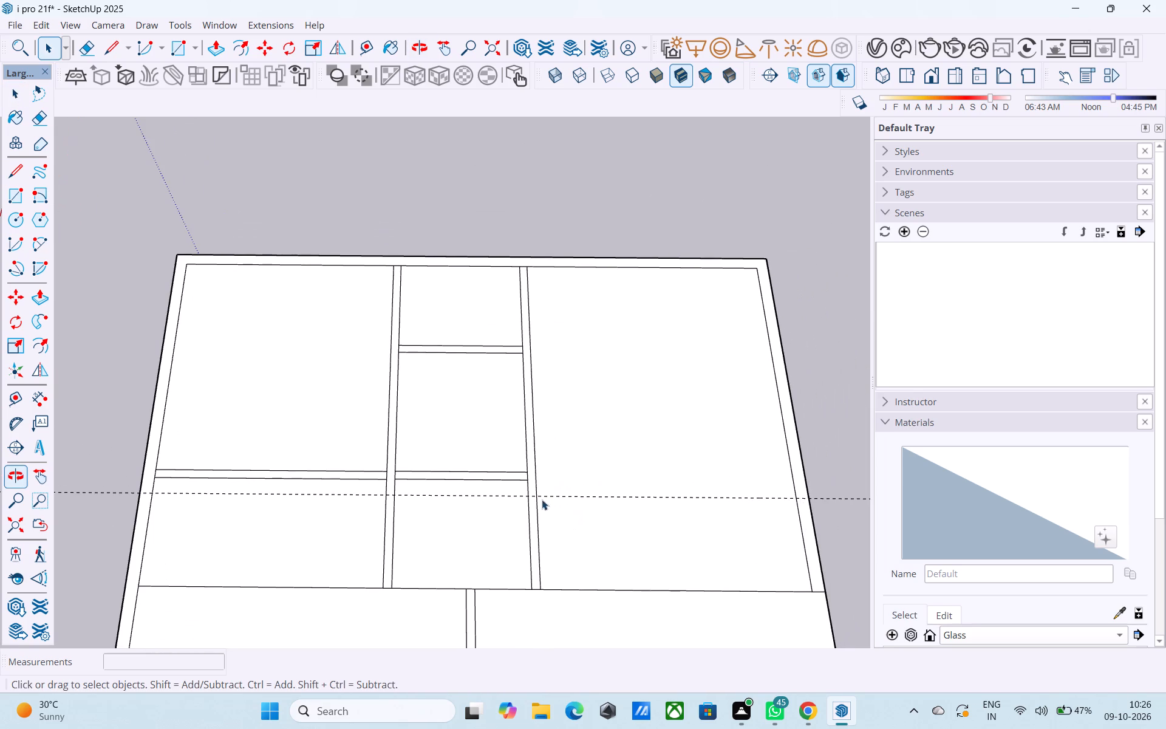
key("l")
left_click(528, 470)
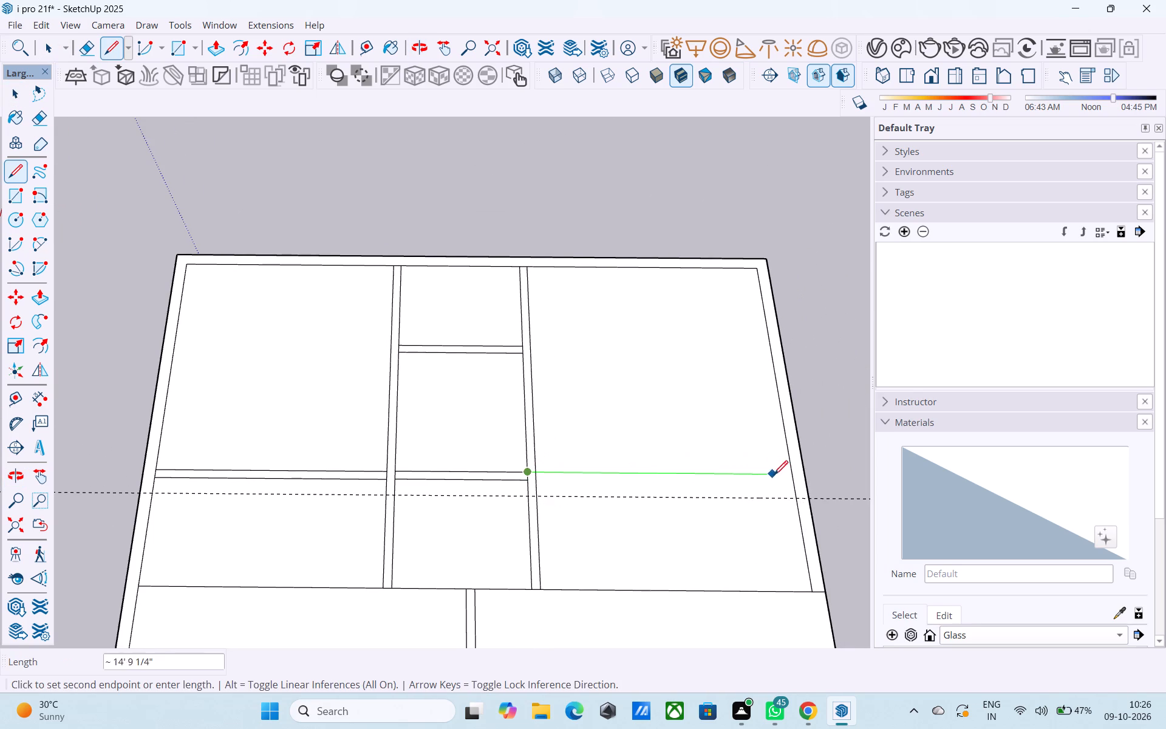
left_click(794, 479)
left_click(523, 481)
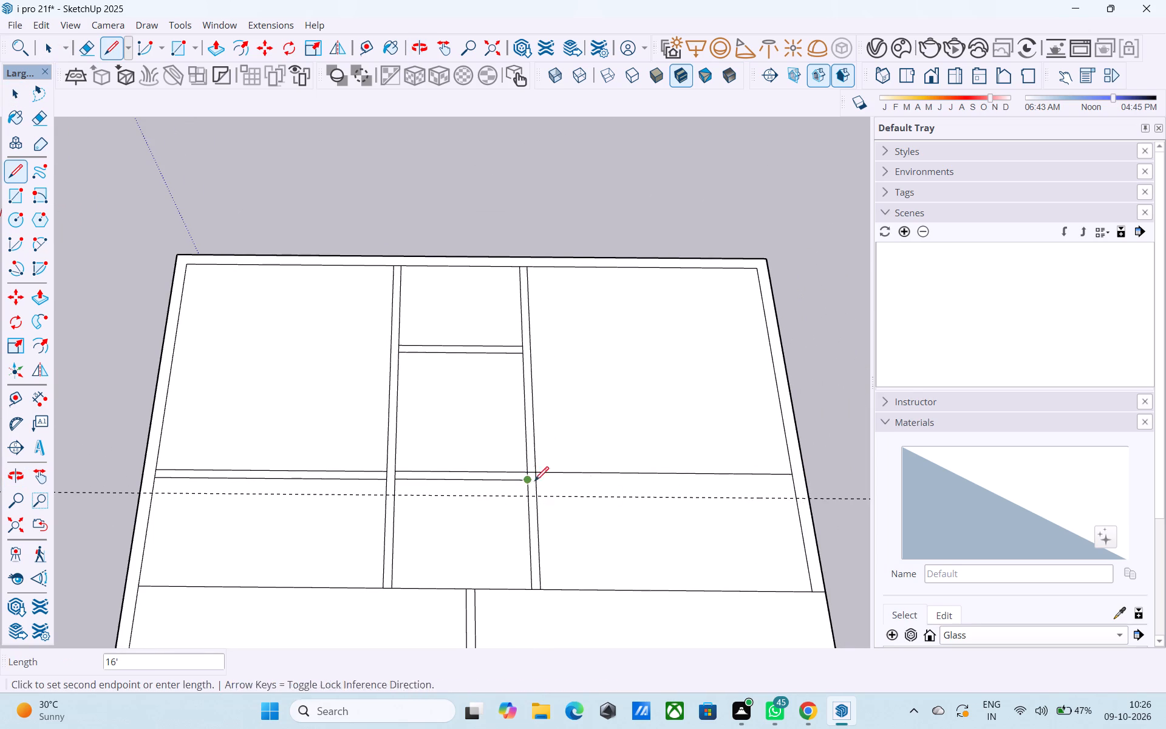
left_click(796, 485)
key("space")
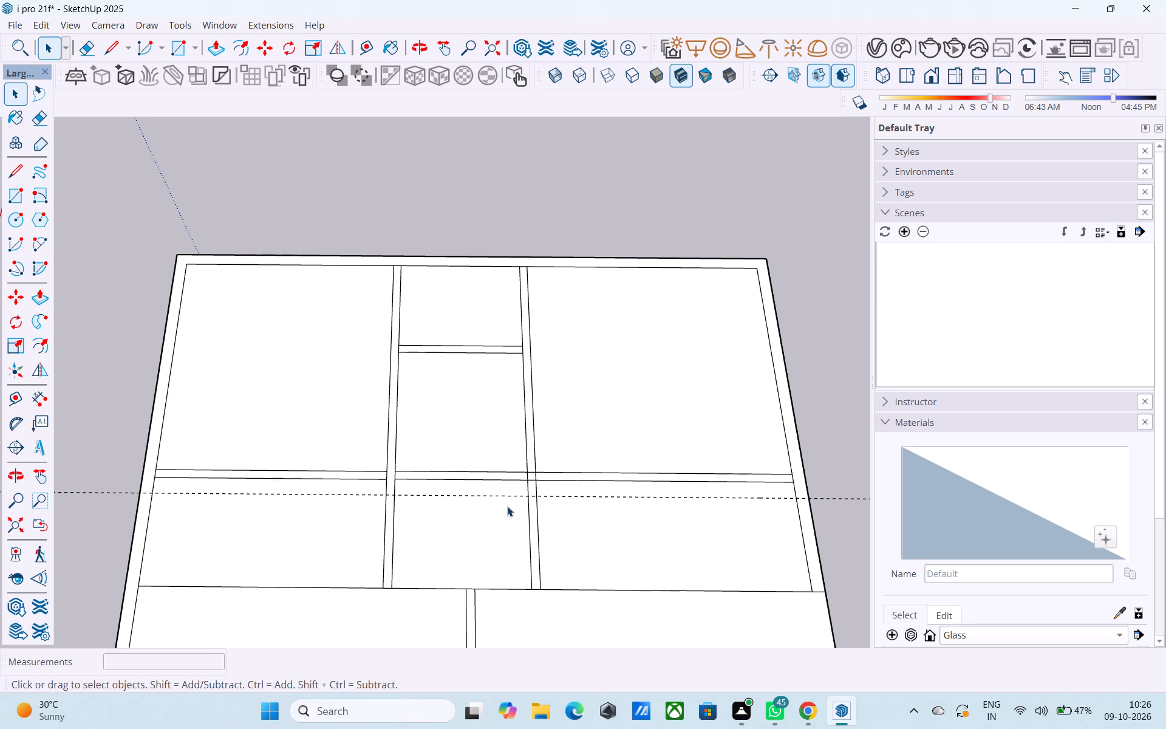
Copy the far area's dividing line in the side room nearest the red axis 6" toward the cross strip.
middle_click_drag(510, 502, 540, 419, "shift")
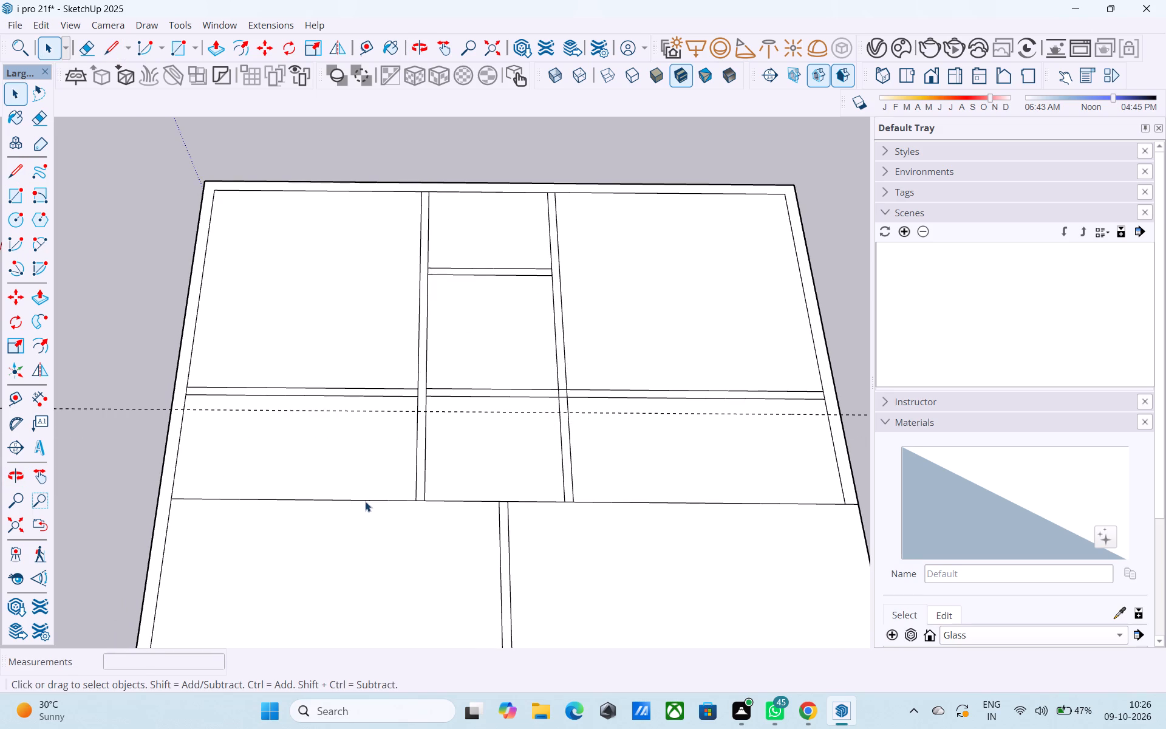
left_click(364, 499)
key("m")
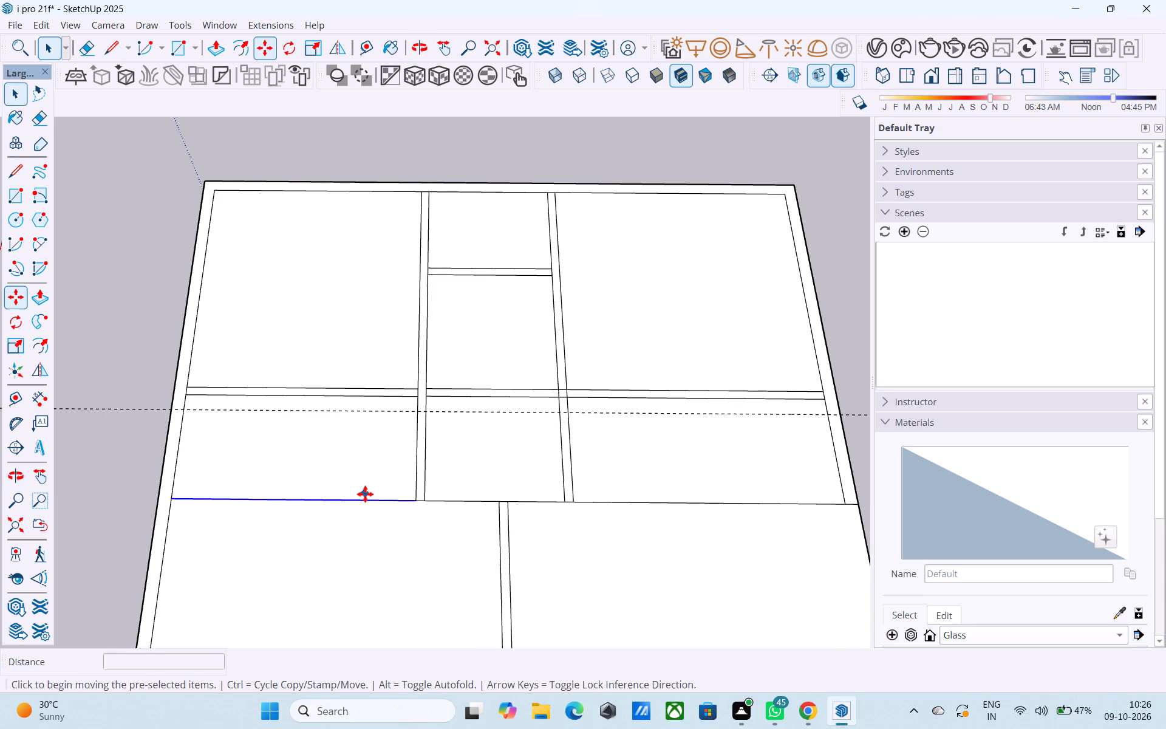
left_click(172, 499)
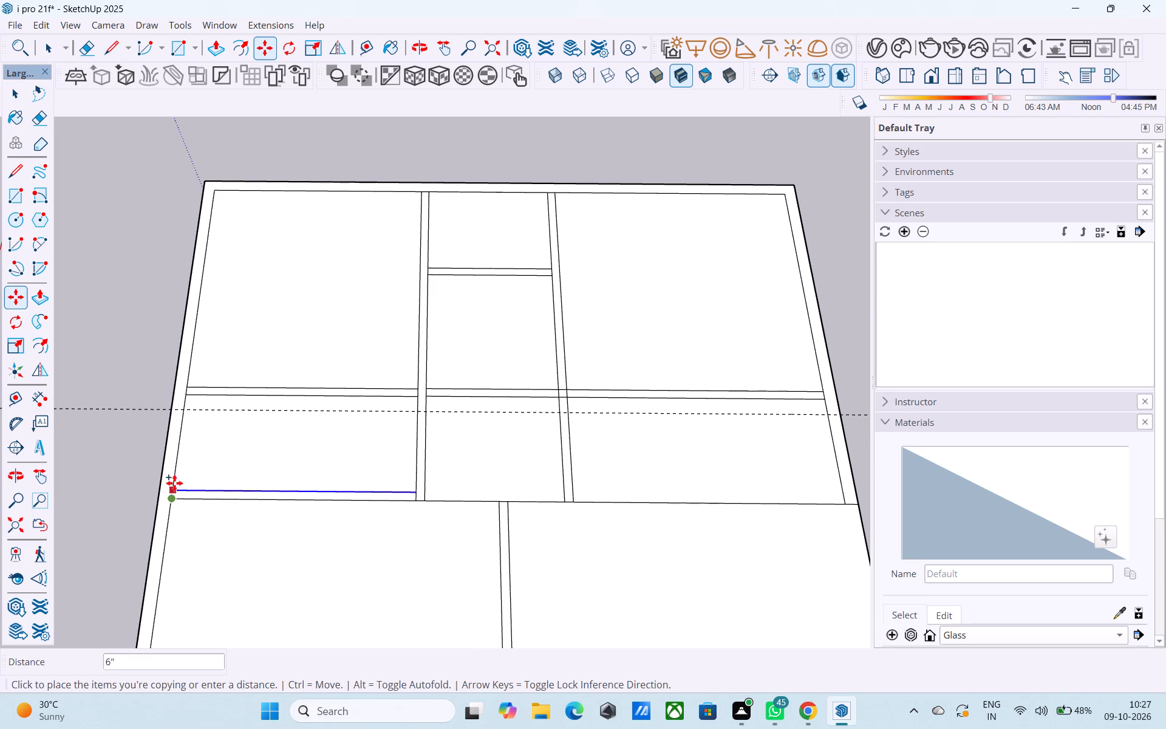
left_click(174, 485)
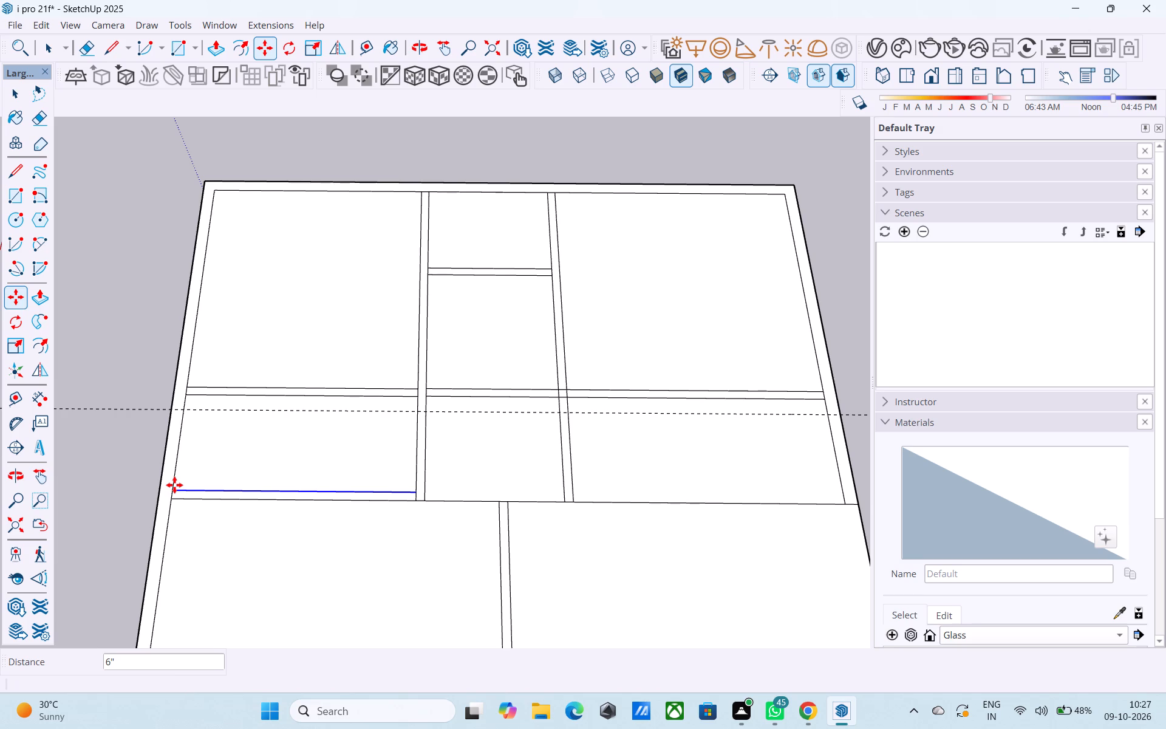
key("space")
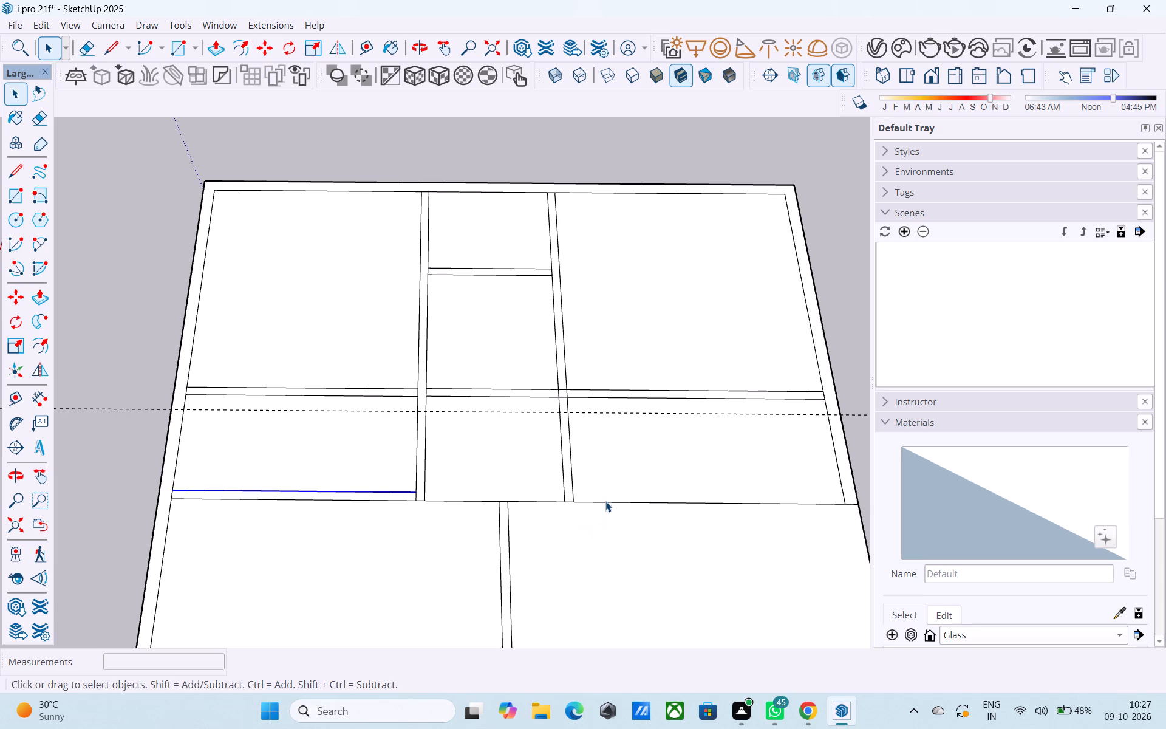
Copy the far area's dividing line in the opposite side room 6" toward the cross strip.
left_click(605, 501)
key("m")
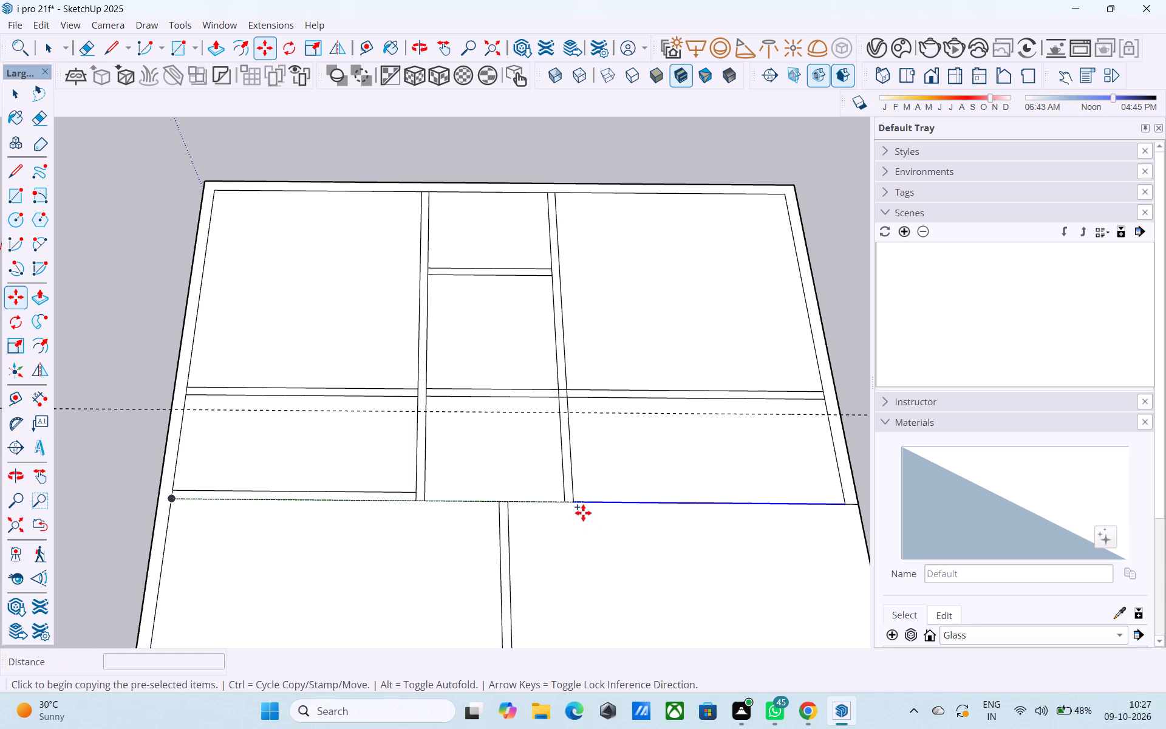
left_click(582, 505)
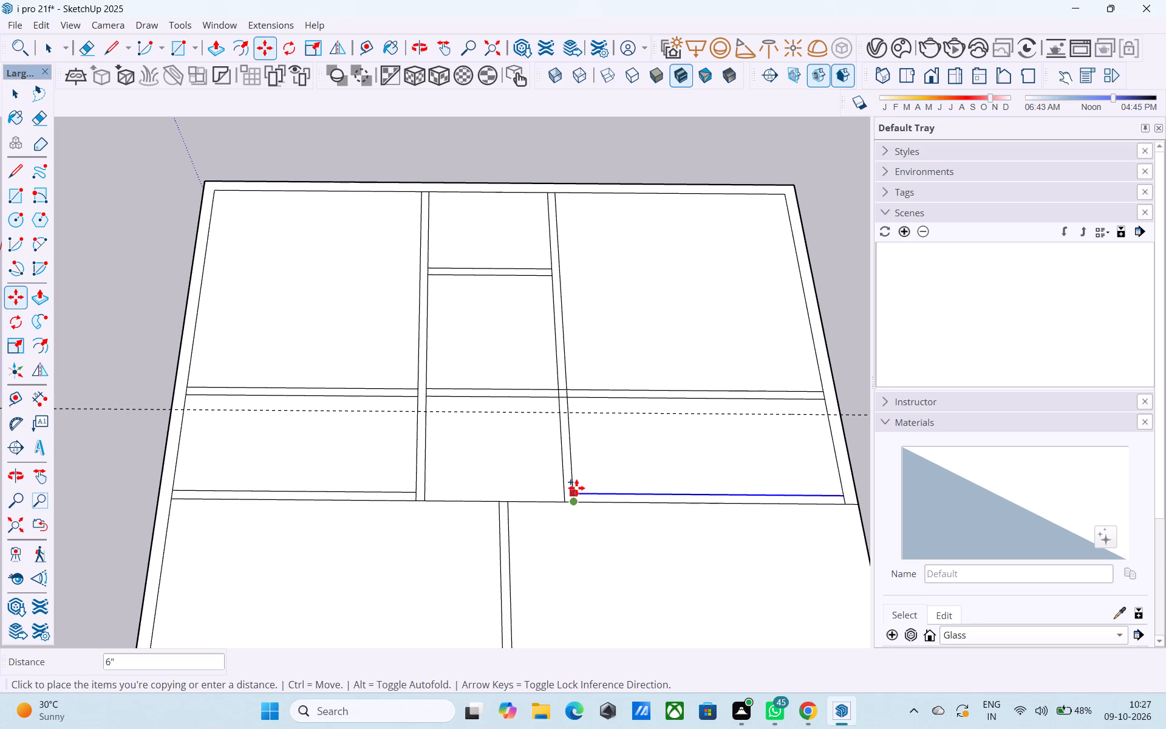
left_click(576, 488)
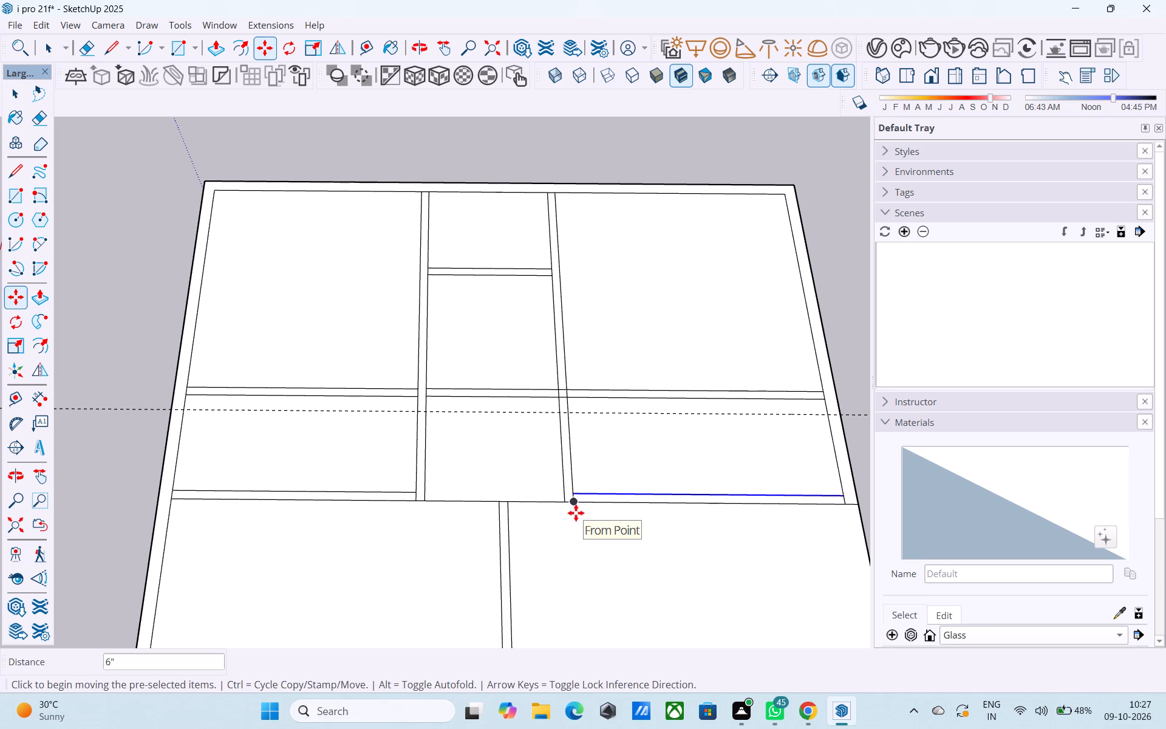
key("space")
middle_click_drag(574, 510, 839, 486, "shift")
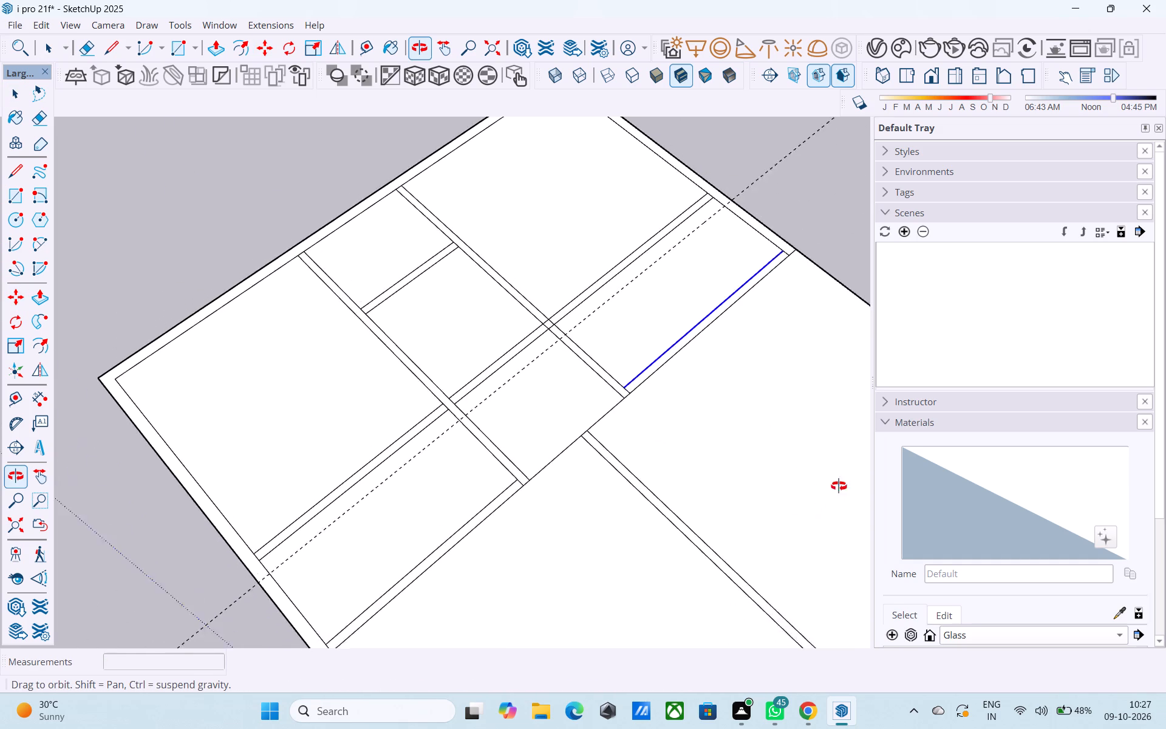
Erase the two dividing-line segments that close off the middle room, on either side of the central wall strip's end.
middle_click_drag(839, 486, 652, 555, "shift")
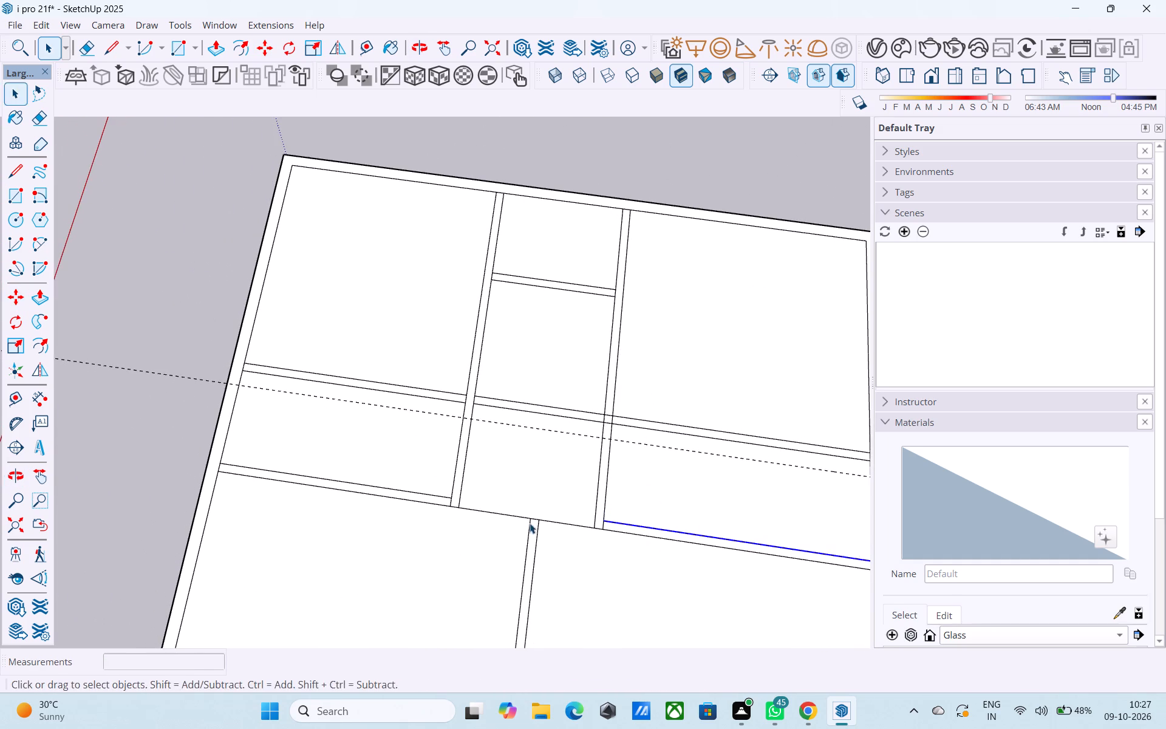
middle_click_drag(524, 518, 633, 537, "shift")
middle_click_drag(522, 510, 522, 542, "shift")
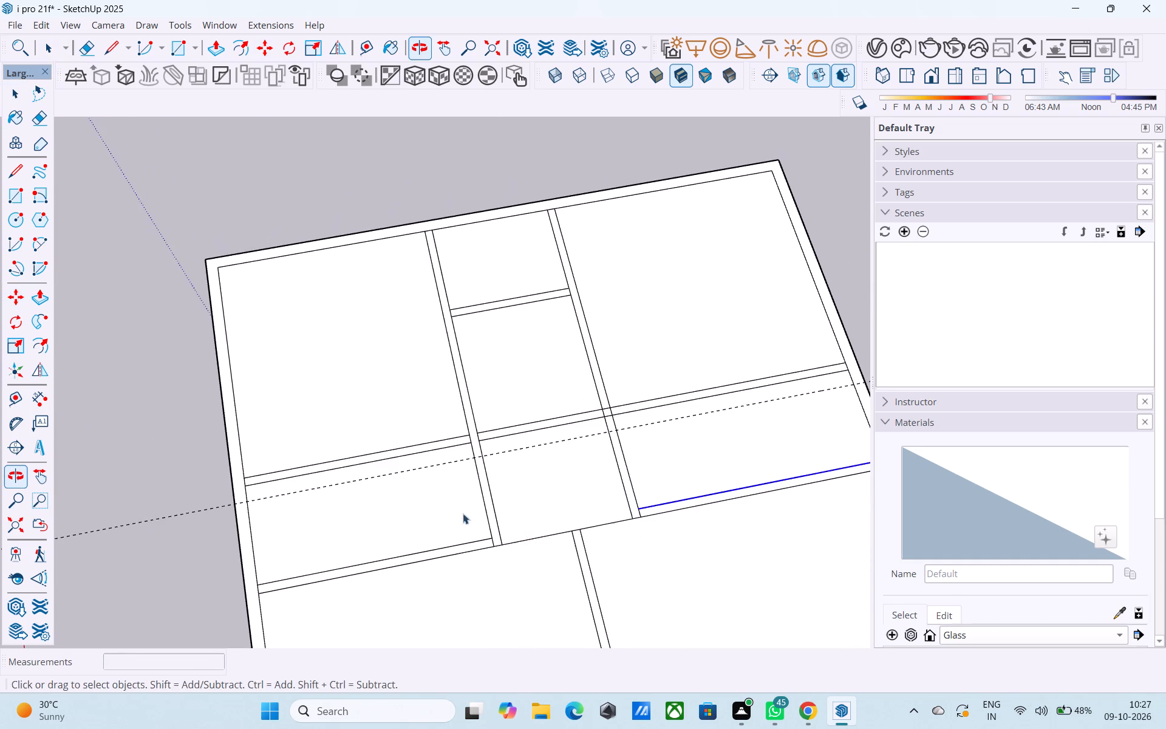
middle_click_drag(373, 487, 372, 521, "shift")
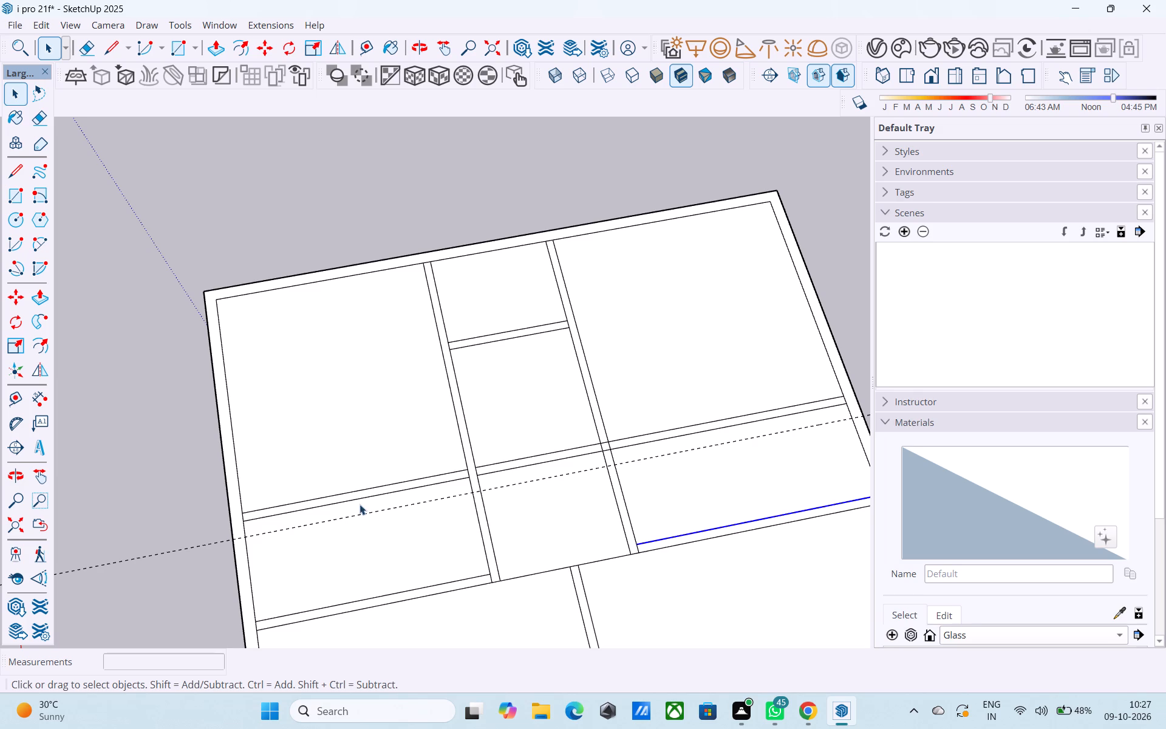
scroll(358, 504, "down", 4)
middle_click_drag(418, 591, 368, 507)
scroll(359, 510, "down", 8)
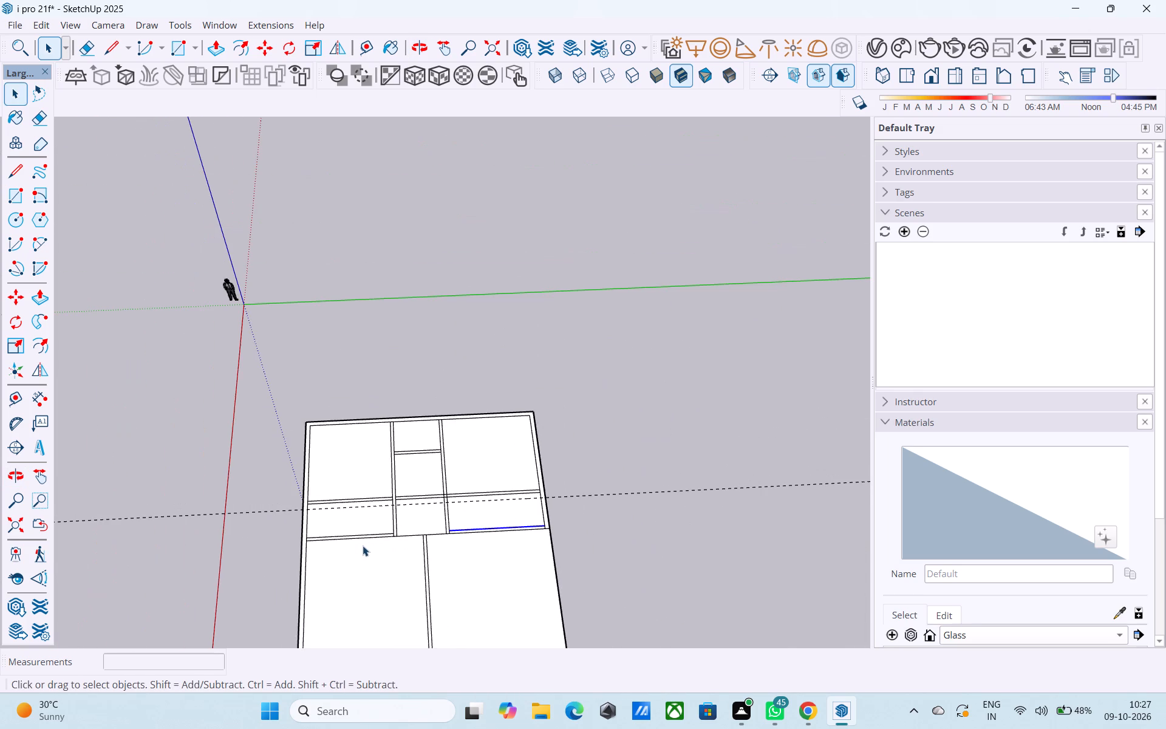
middle_click_drag(363, 546, 355, 523, "shift")
middle_click_drag(387, 529, 390, 460, "shift")
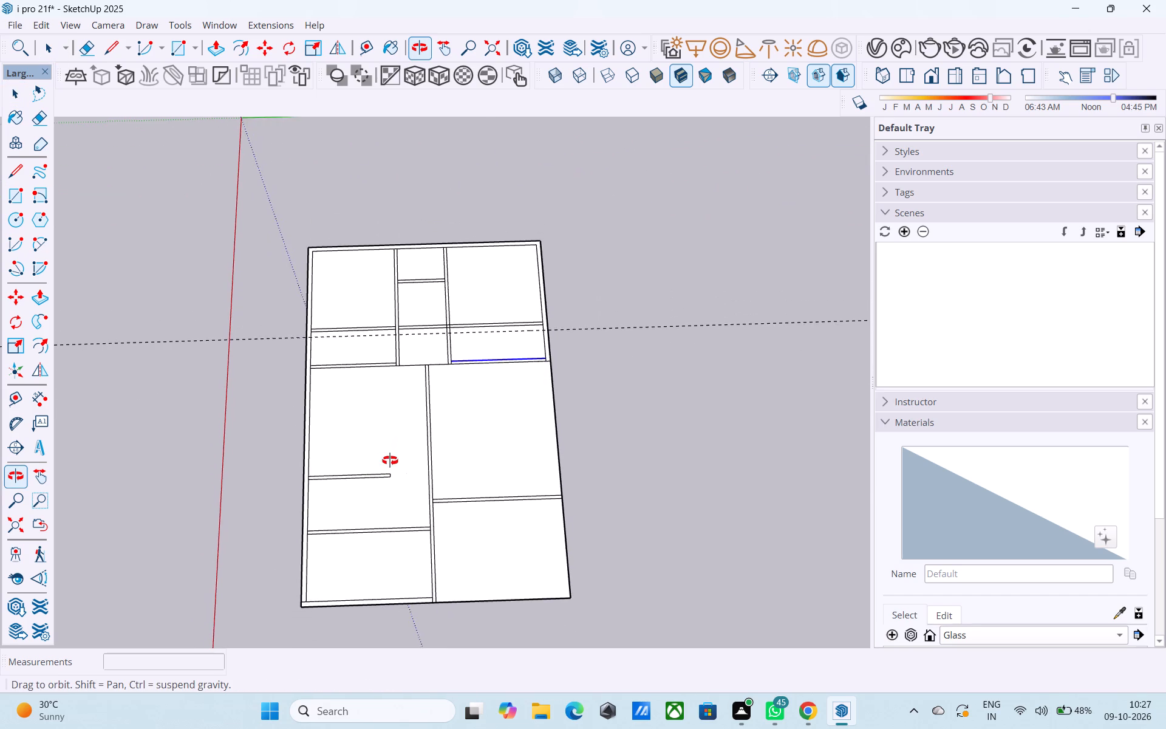
middle_click_drag(390, 460, 390, 487, "shift")
middle_click_drag(397, 484, 414, 521, "shift")
middle_click_drag(440, 494, 440, 507, "shift")
scroll(440, 507, "up", 2)
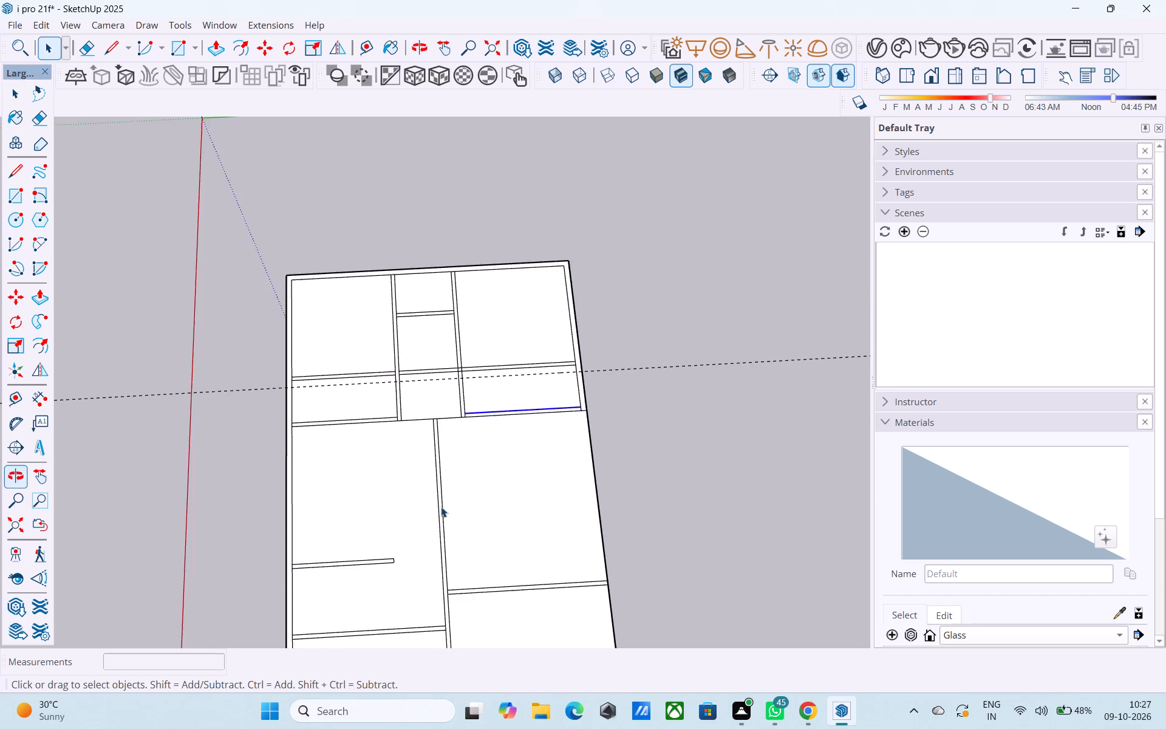
scroll(439, 507, "up", 4)
key("e")
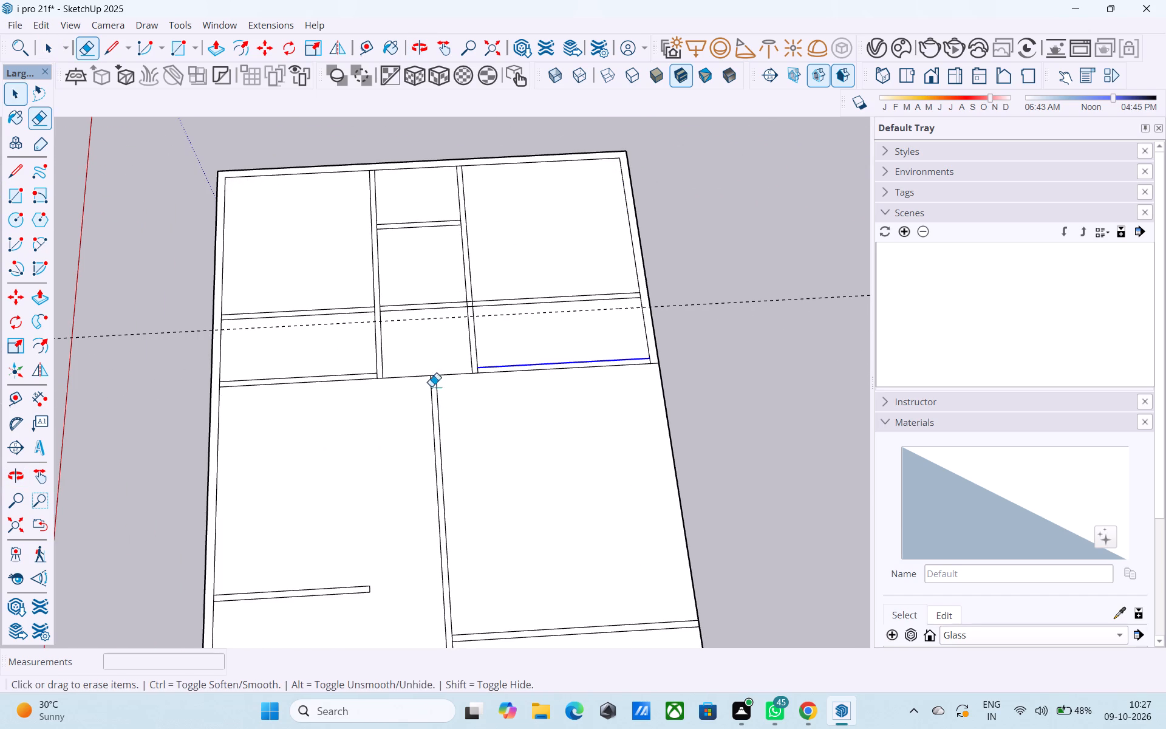
left_click_drag(424, 361, 424, 383)
left_click_drag(447, 362, 447, 389)
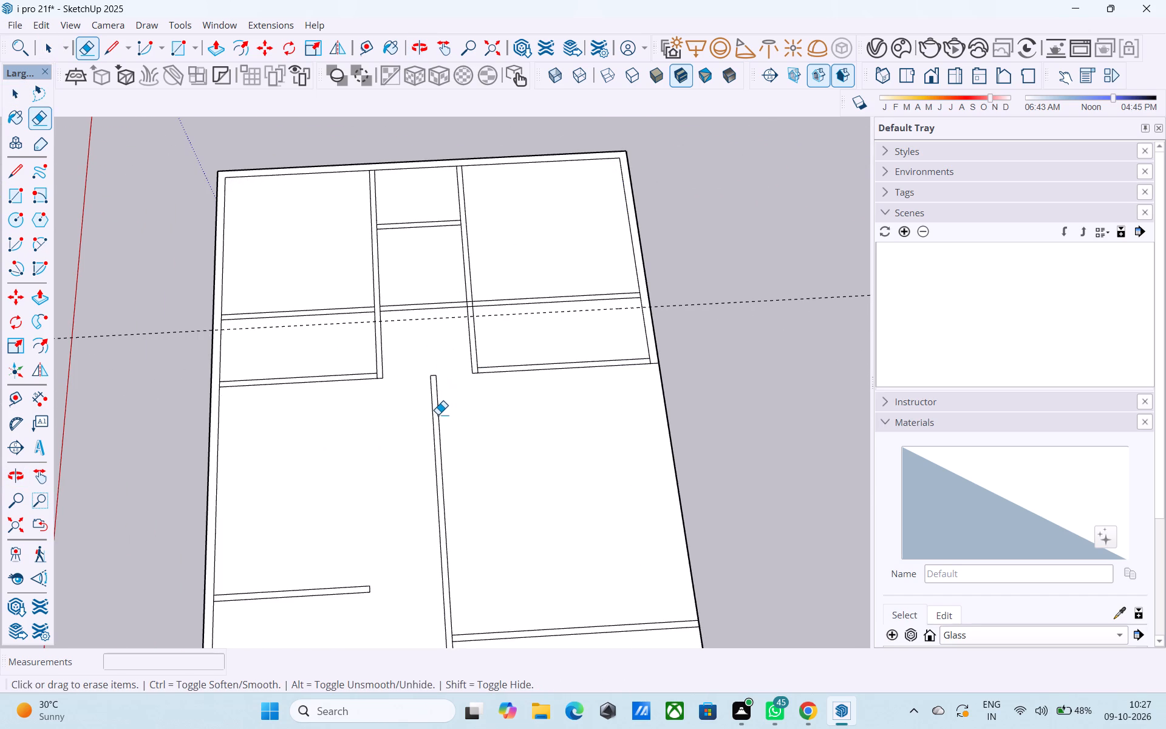
key("space")
Shorten the central wall strip with a 6" line across it, erasing its two sides and end line toward the middle room.
key("l")
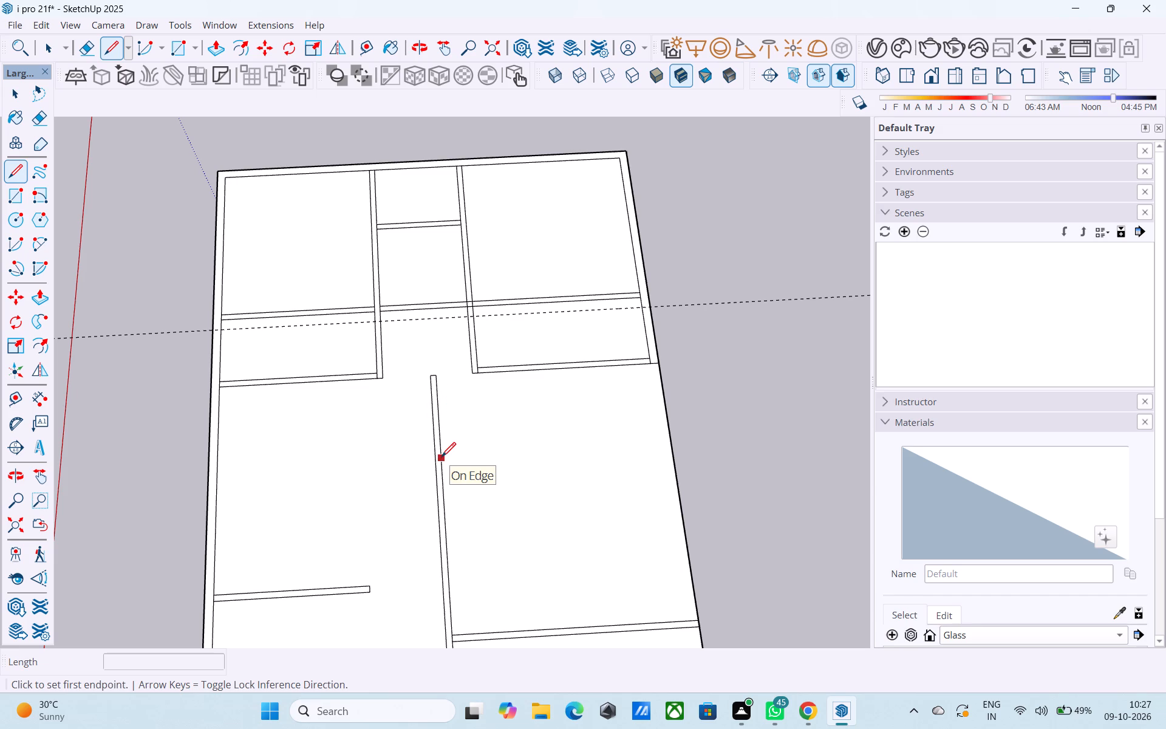
left_click(442, 471)
left_click(435, 473)
key("space")
key("e")
left_click_drag(444, 437, 428, 437)
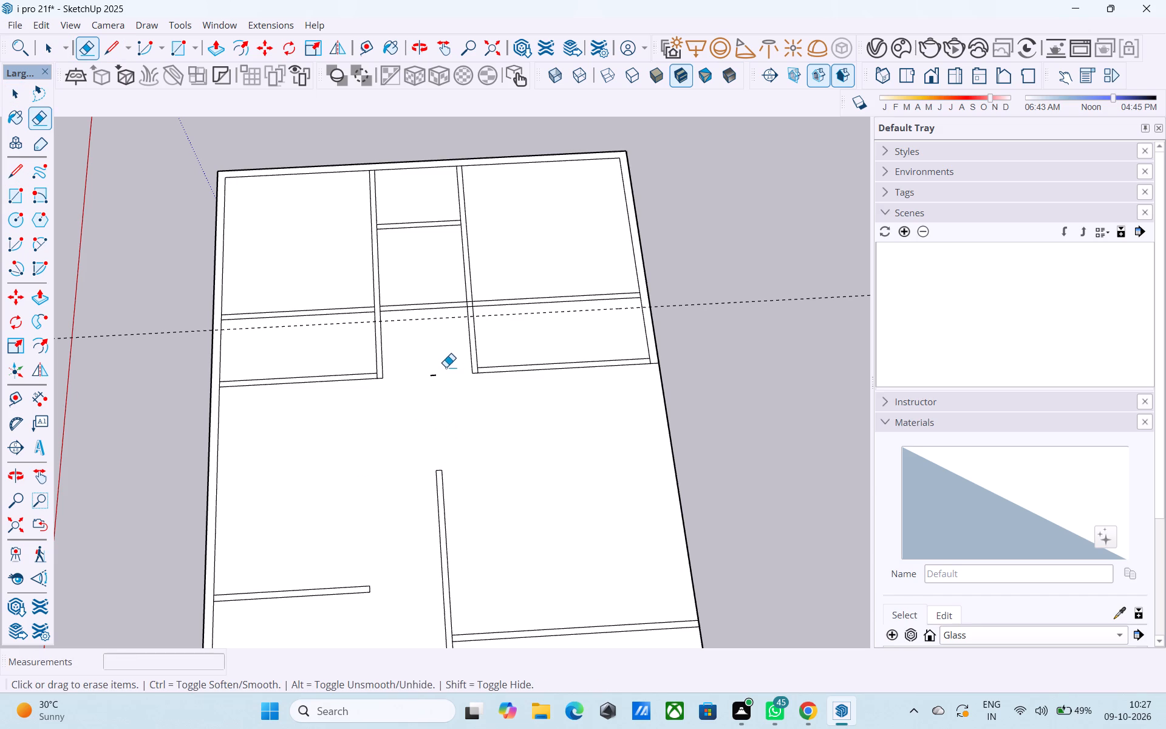
left_click_drag(443, 367, 433, 380)
Examine the whole plan and the layout of the far rooms around the opened middle passage.
scroll(416, 483, "down", 2)
middle_click_drag(542, 494, 557, 341)
middle_click_drag(258, 411, 325, 349)
scroll(319, 346, "down", 2)
middle_click_drag(491, 366, 209, 421)
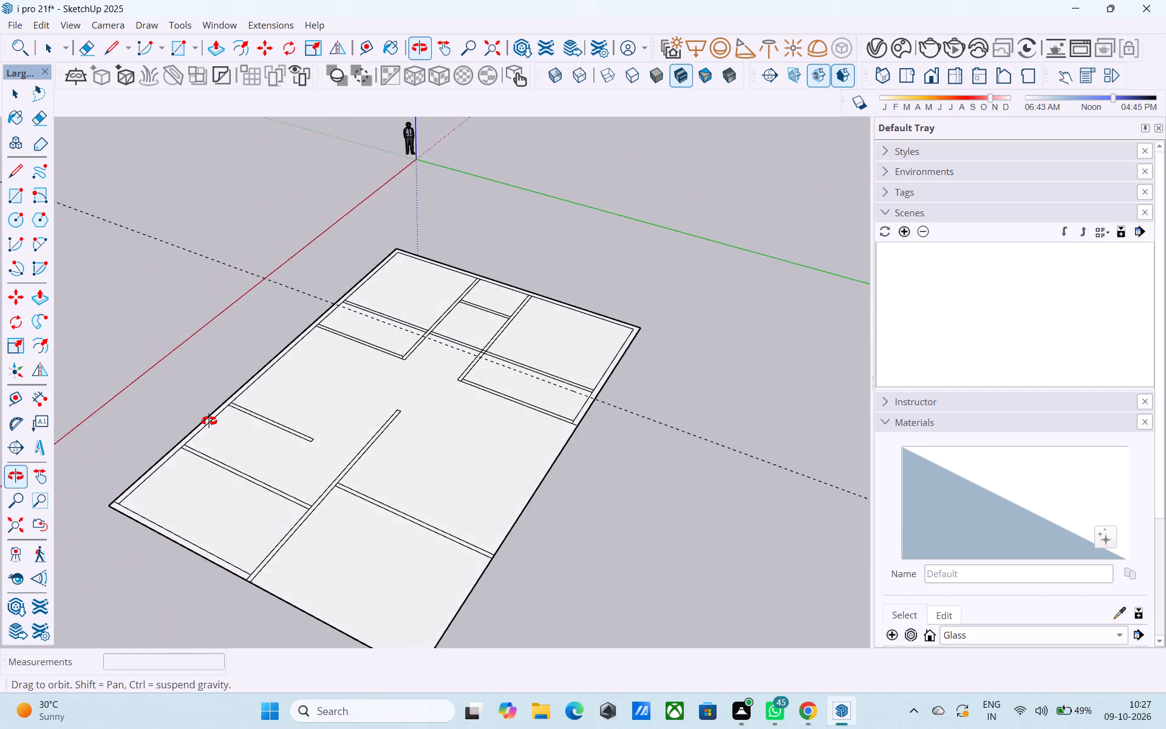
middle_click_drag(209, 421, 513, 548)
middle_click_drag(489, 468, 474, 589, "shift")
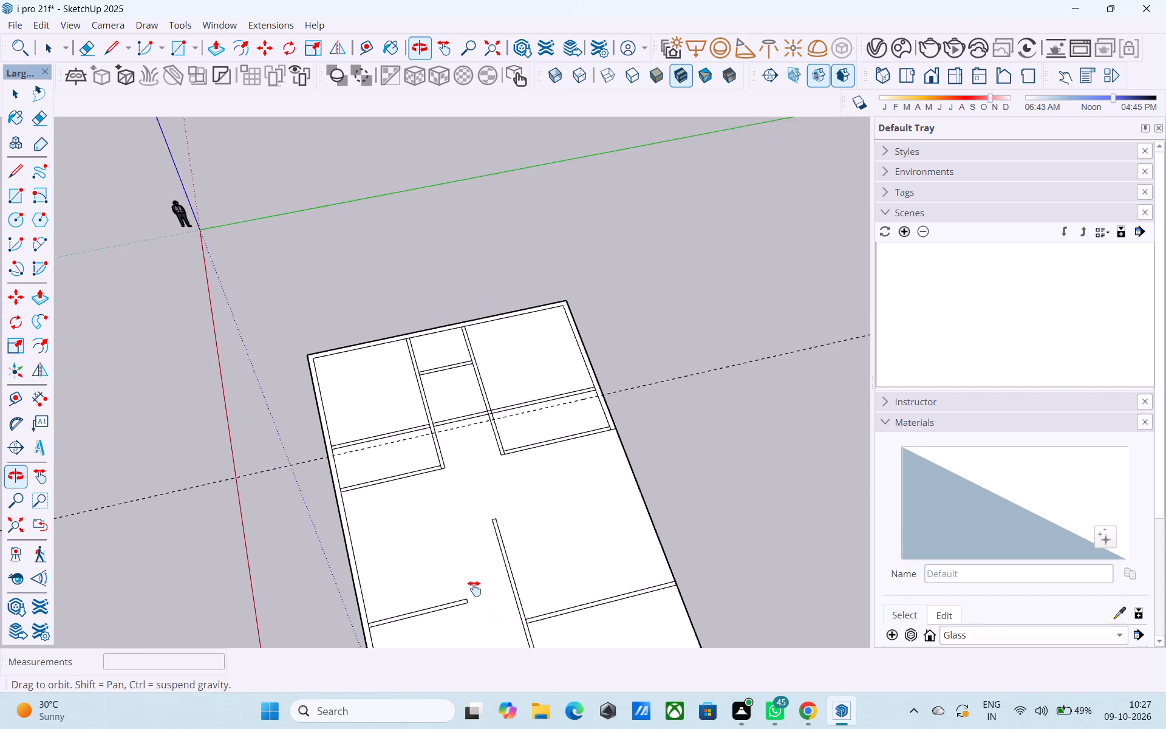
middle_click_drag(474, 589, 407, 595, "shift")
key("space")
middle_click_drag(378, 478, 358, 546, "shift")
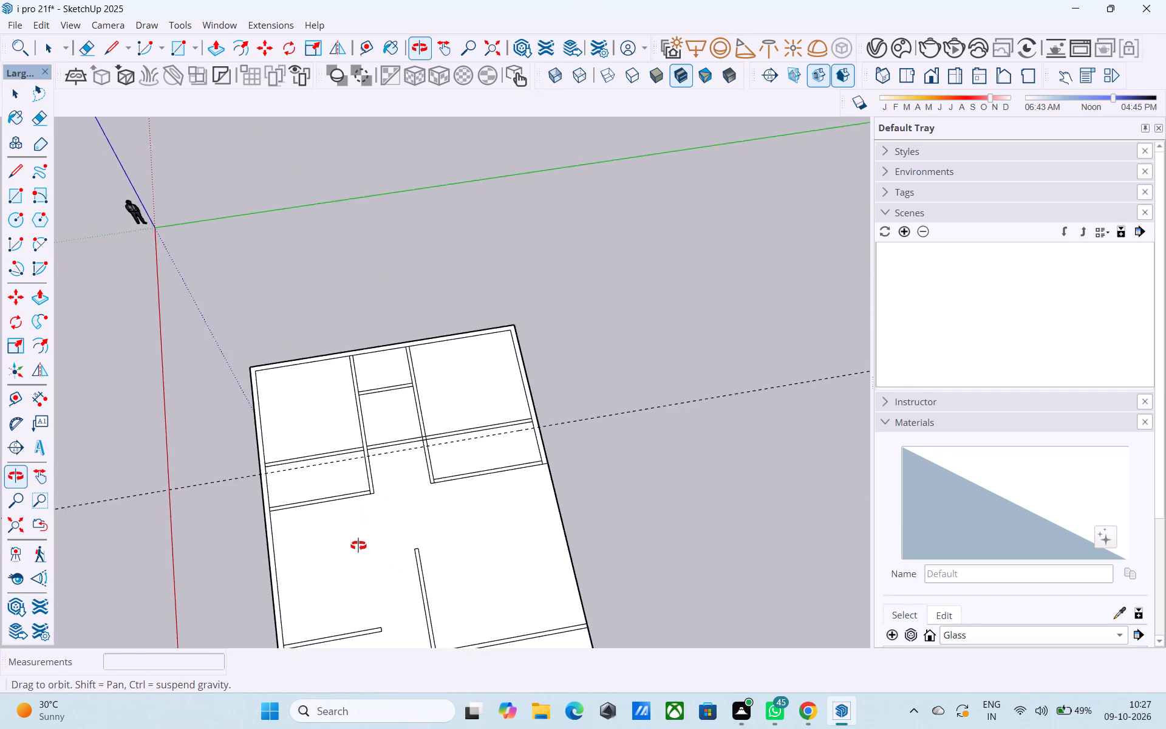
middle_click_drag(358, 546, 332, 580, "shift")
middle_click_drag(380, 549, 383, 575, "shift")
scroll(380, 507, "up", 5)
middle_click_drag(386, 509, 389, 564, "shift")
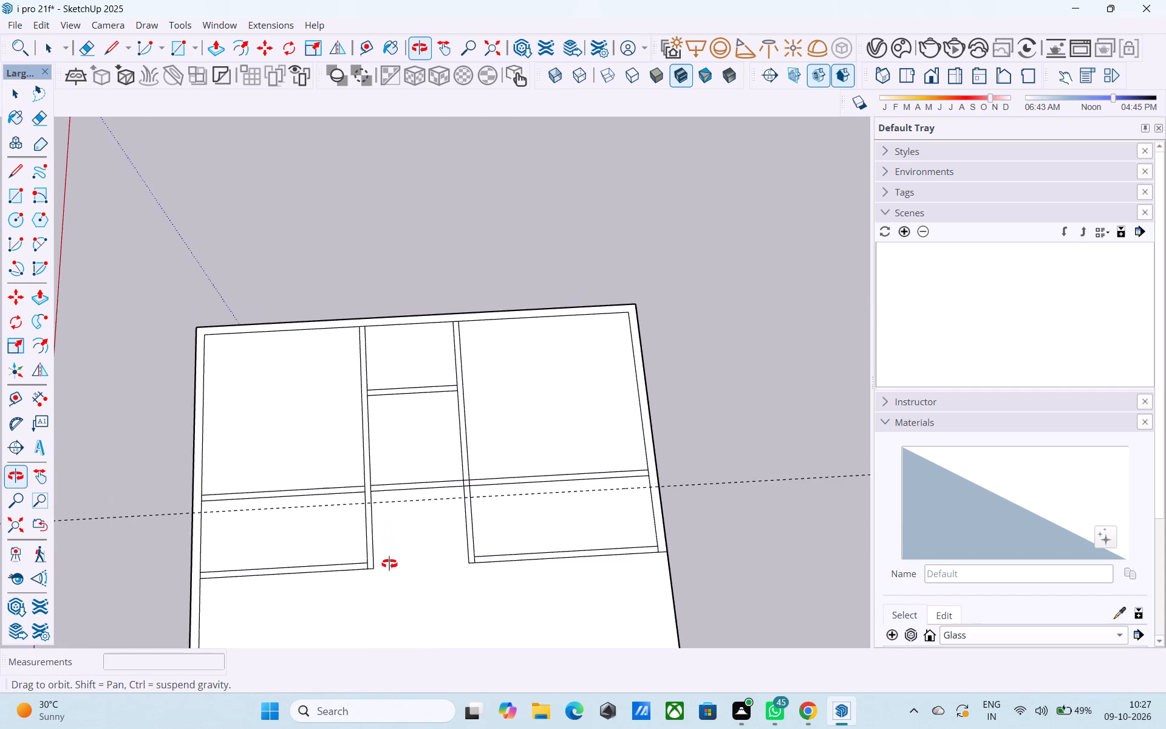
middle_click_drag(389, 564, 391, 620, "shift")
middle_click_drag(420, 513, 419, 559, "shift")
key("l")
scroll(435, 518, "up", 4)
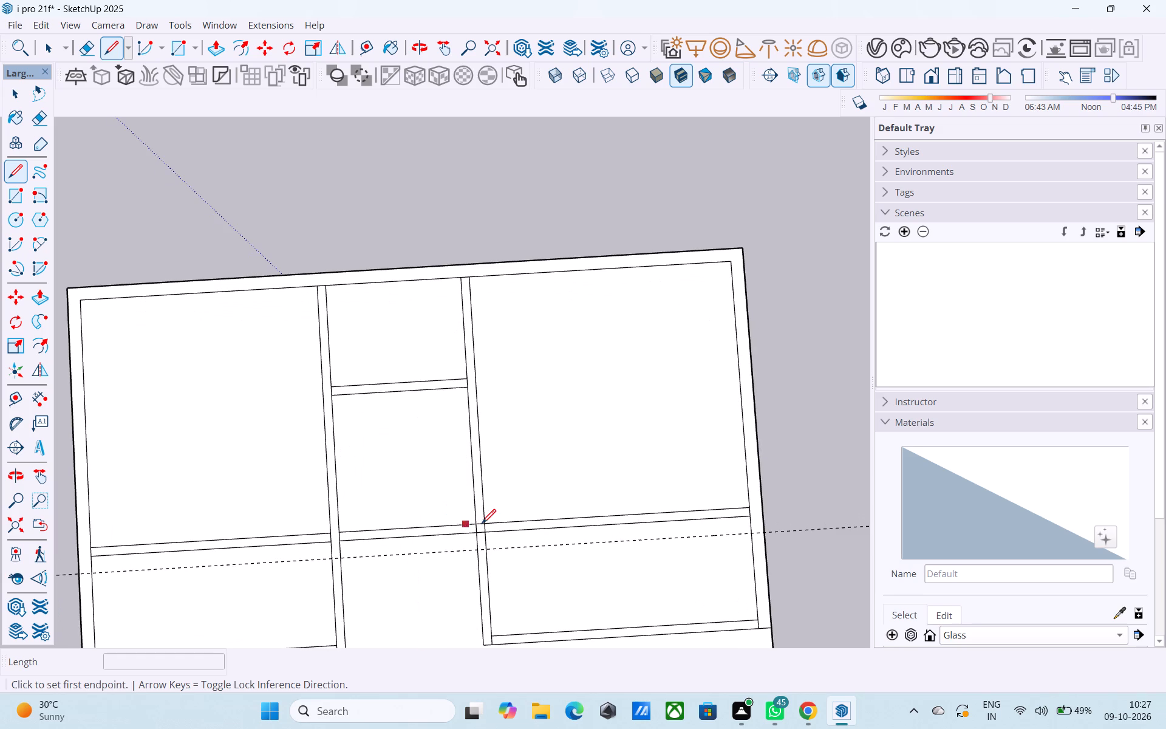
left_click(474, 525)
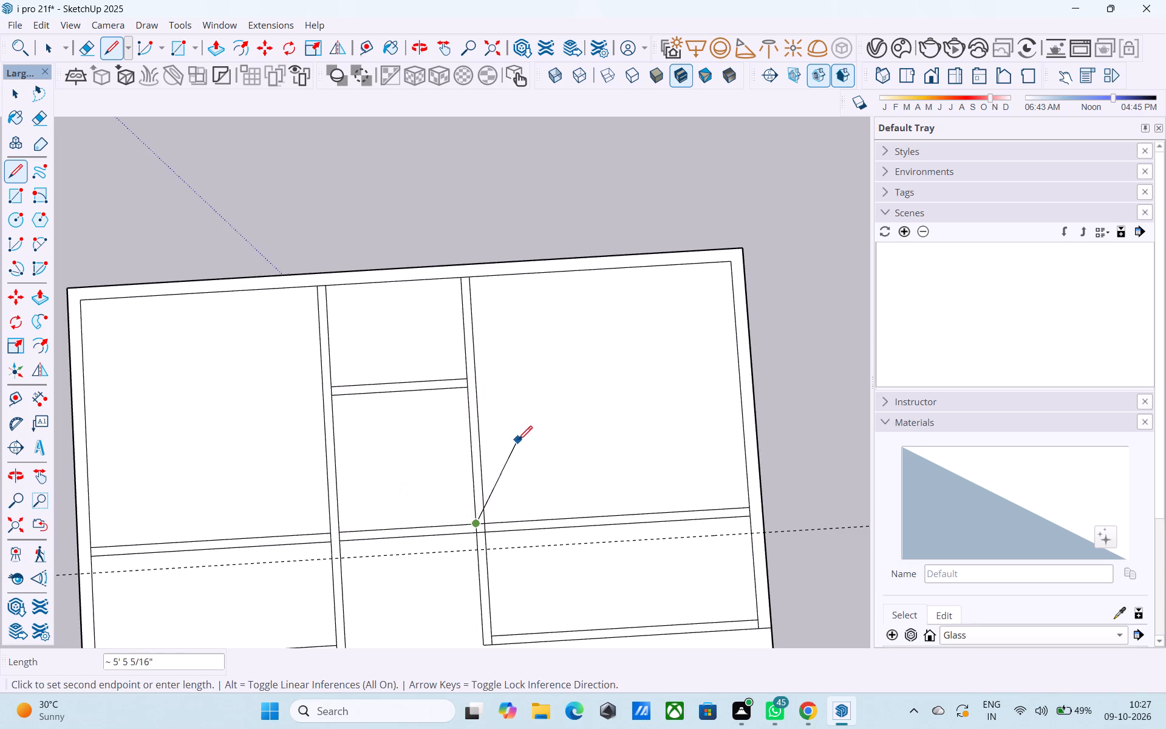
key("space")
Examine the open area between the far rooms and the shortened central wall strip.
scroll(503, 445, "down", 3)
middle_click_drag(480, 439, 649, 312, "shift")
middle_click_drag(570, 549, 531, 407)
middle_click_drag(406, 416, 424, 465, "shift")
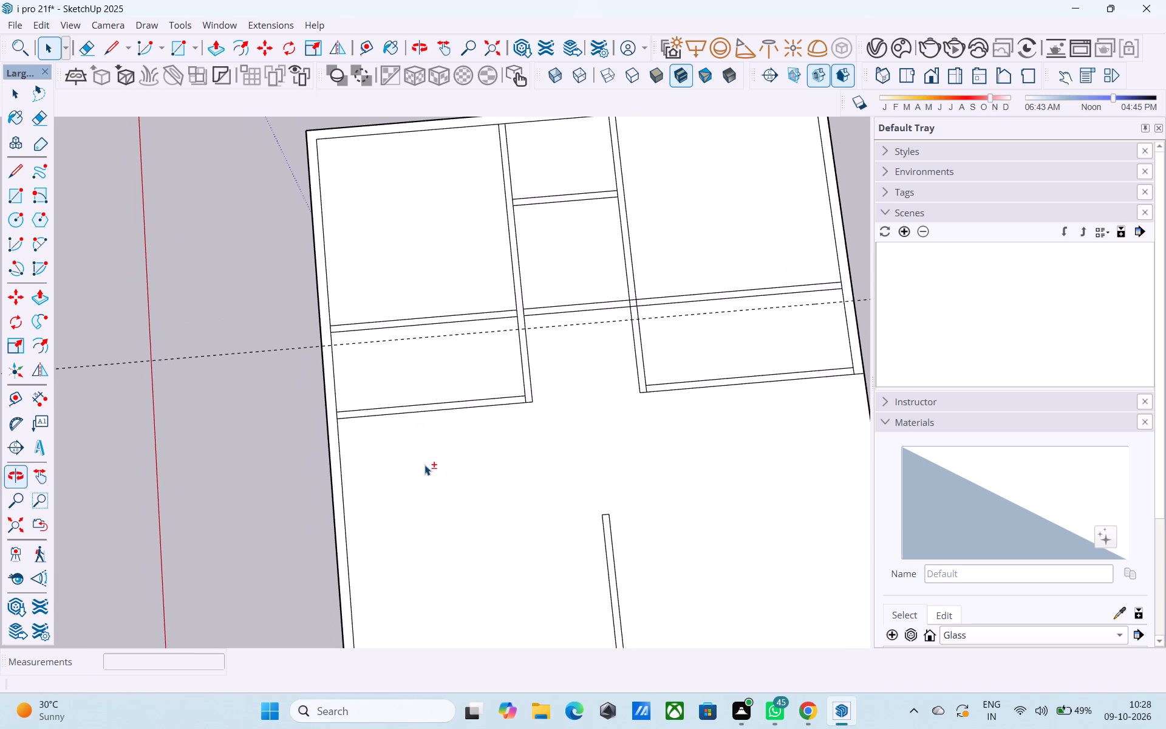
scroll(428, 468, "down", 2)
middle_click_drag(438, 473, 426, 486, "shift")
middle_click_drag(426, 486, 428, 503)
middle_click_drag(446, 403, 443, 453, "shift")
middle_click(497, 443)
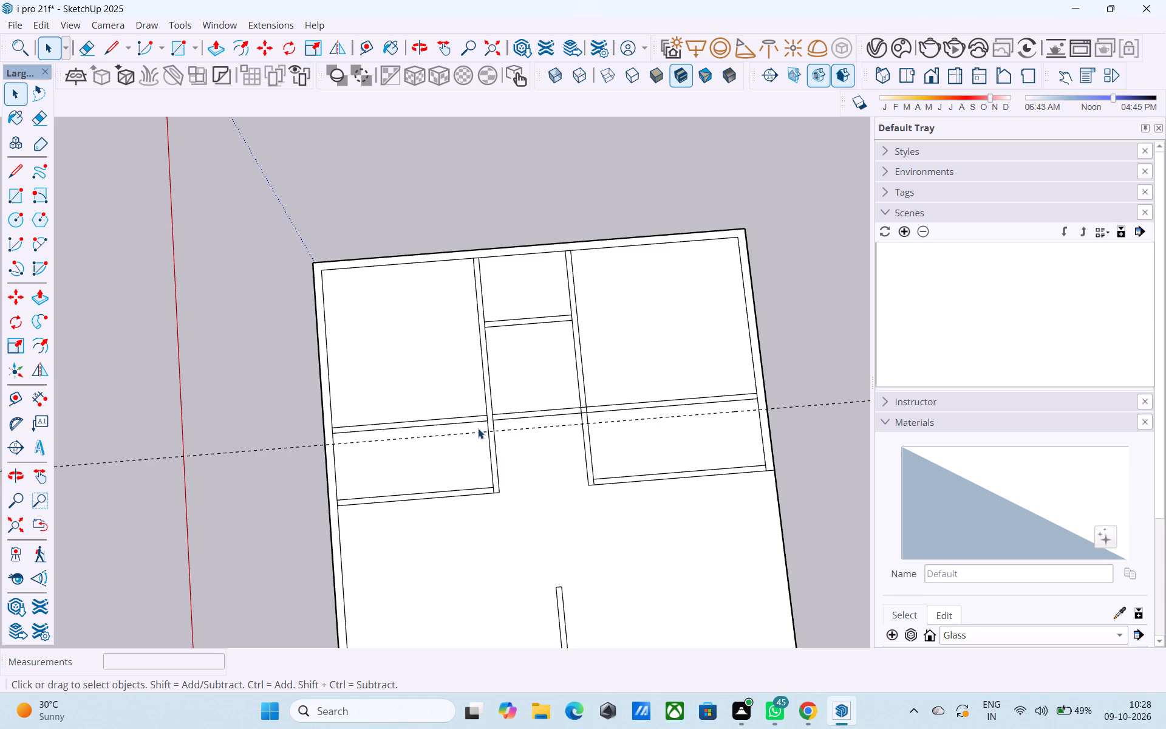
middle_click_drag(463, 501, 471, 450)
middle_click_drag(448, 502, 428, 421, "shift")
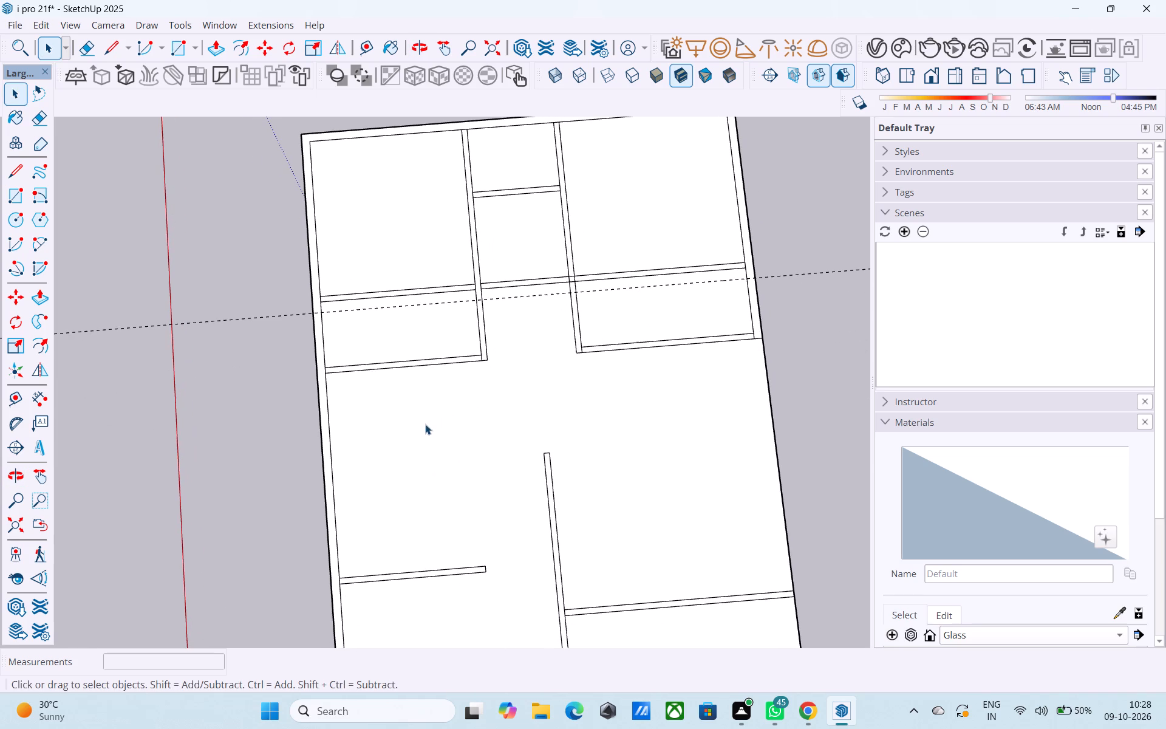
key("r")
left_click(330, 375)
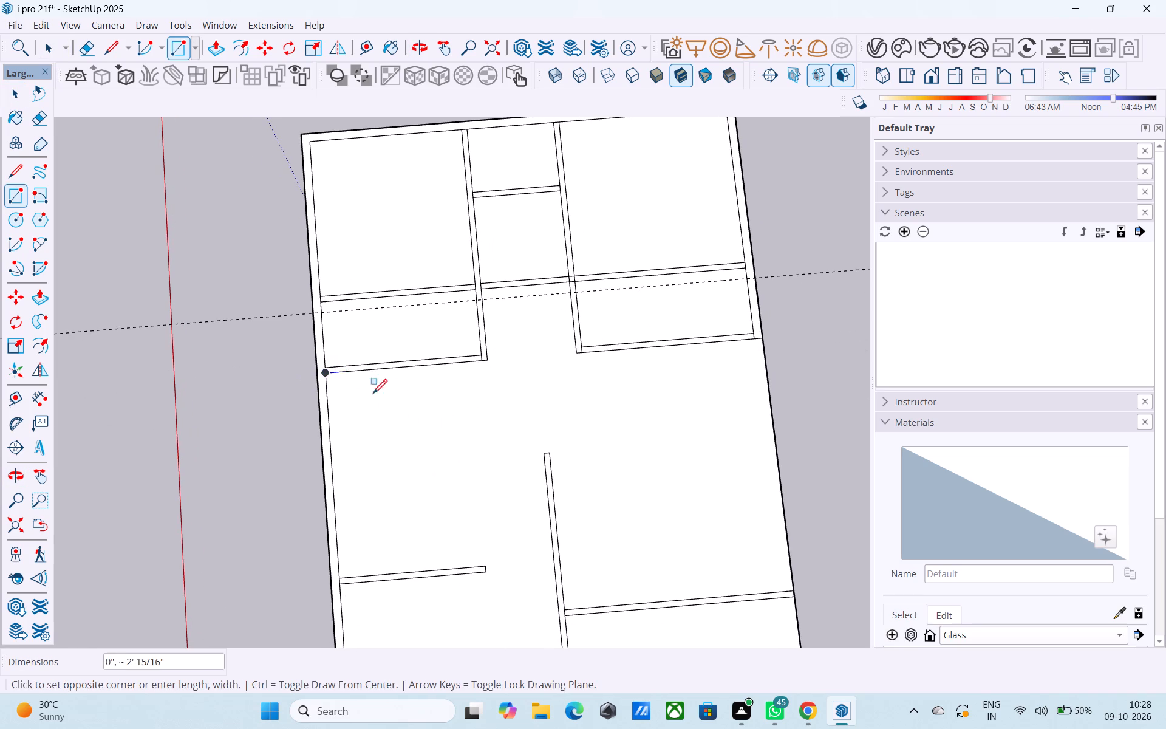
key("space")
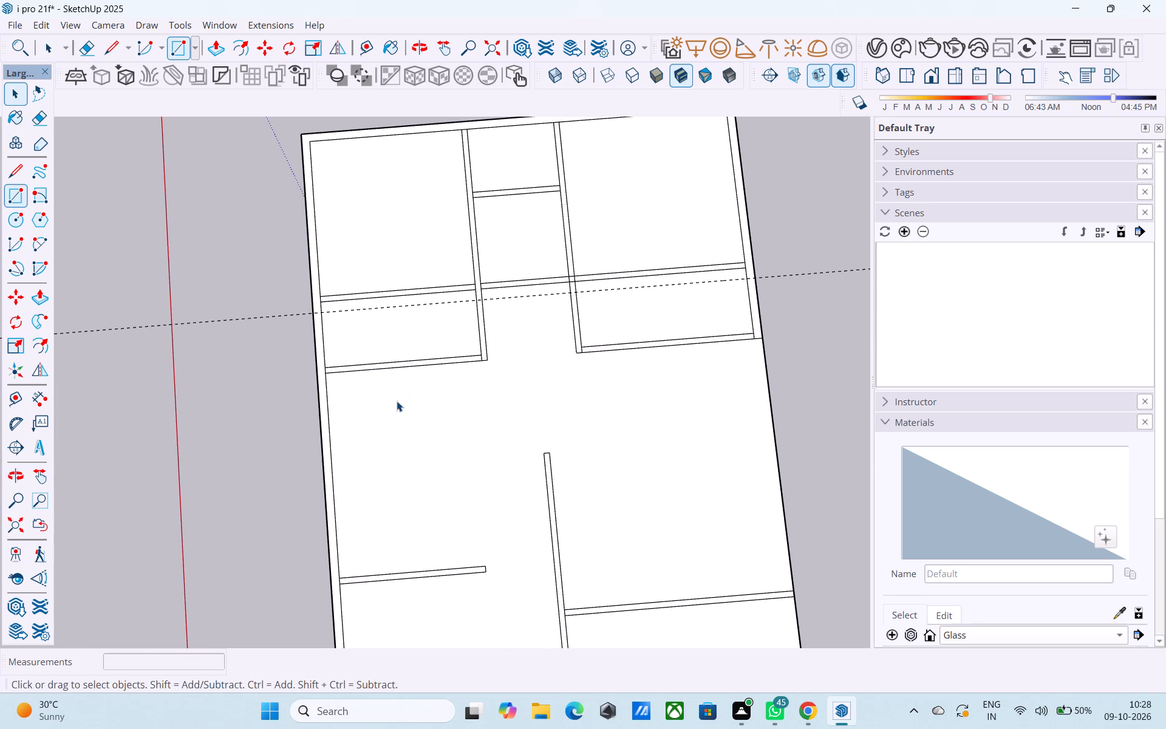
Copy the outer wall's inner edge beside the open area nearest the red axis 8' inward from the side room's corner.
left_click(327, 418)
key("m")
scroll(329, 378, "up", 6)
left_click(327, 371)
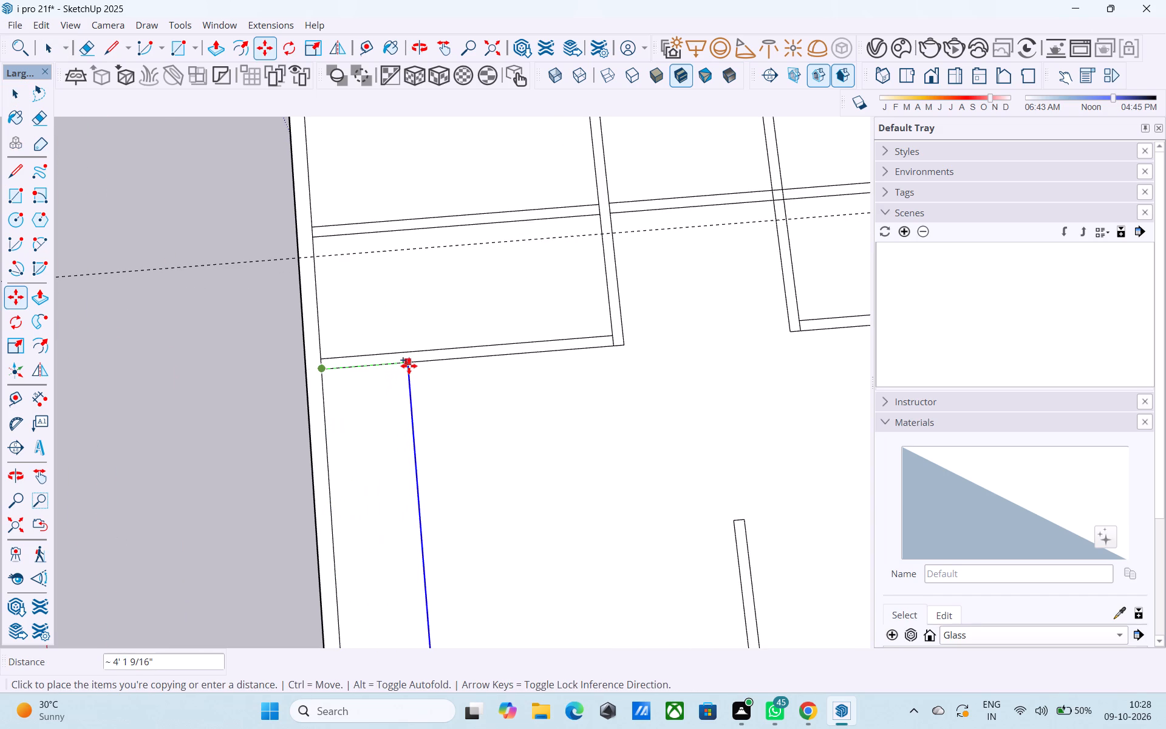
type("8'")
key("Return")
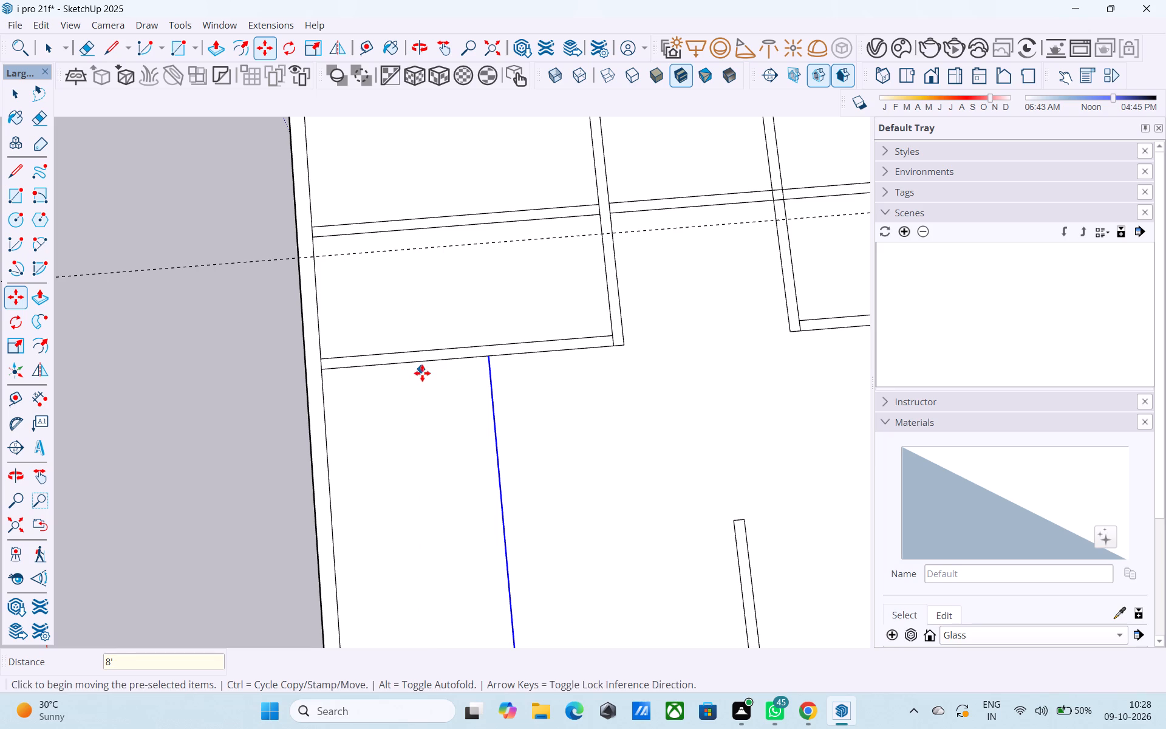
key("space")
Copy the 8' segment of the side room's wall line 6' into the open area, and copy that line another 6".
left_click(420, 360)
key("m")
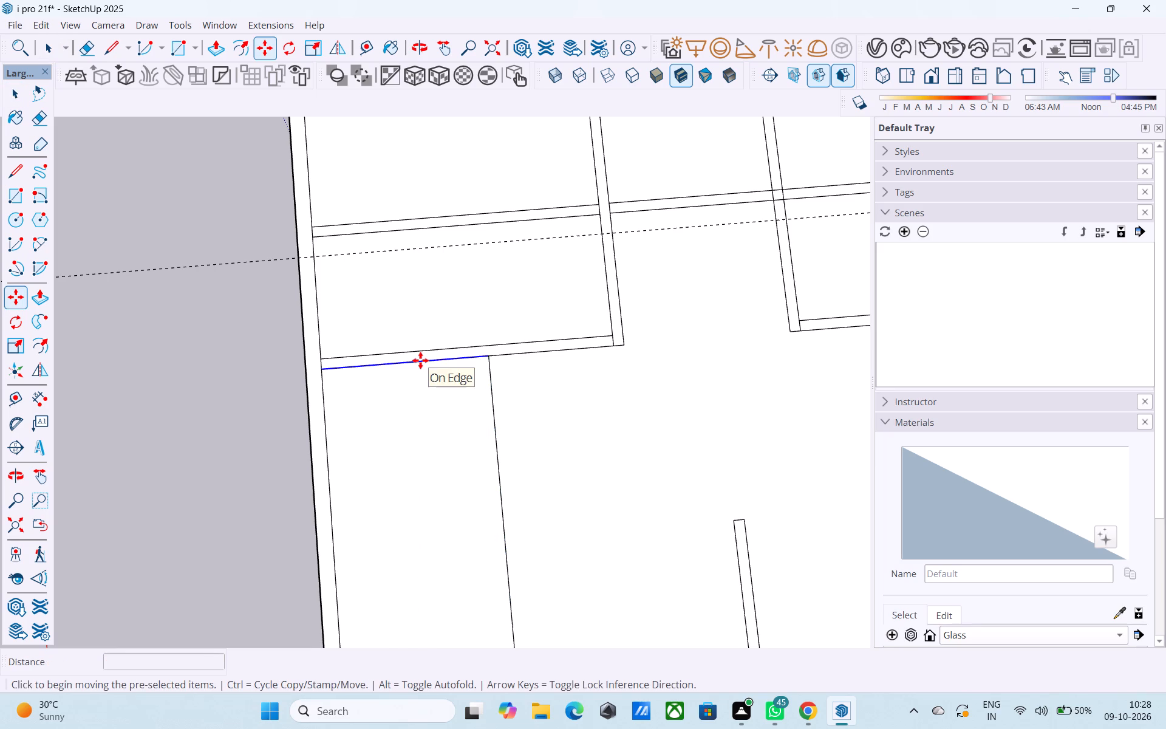
left_click(321, 371)
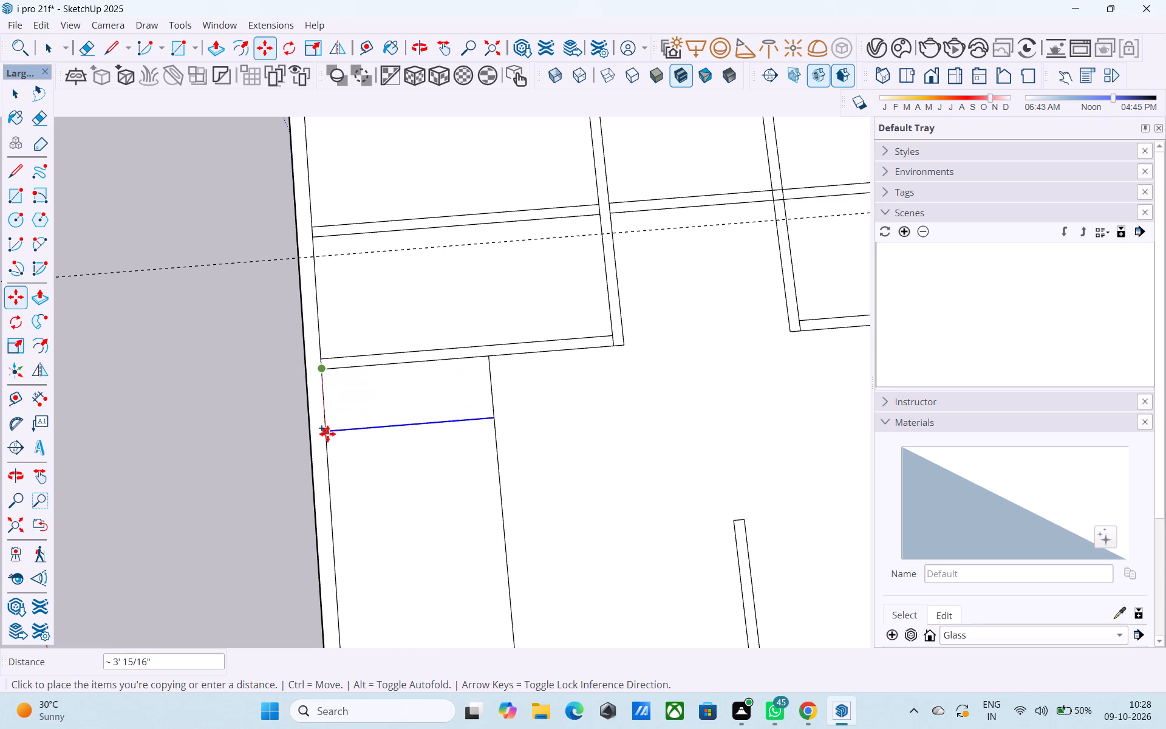
type("6'")
key("Return")
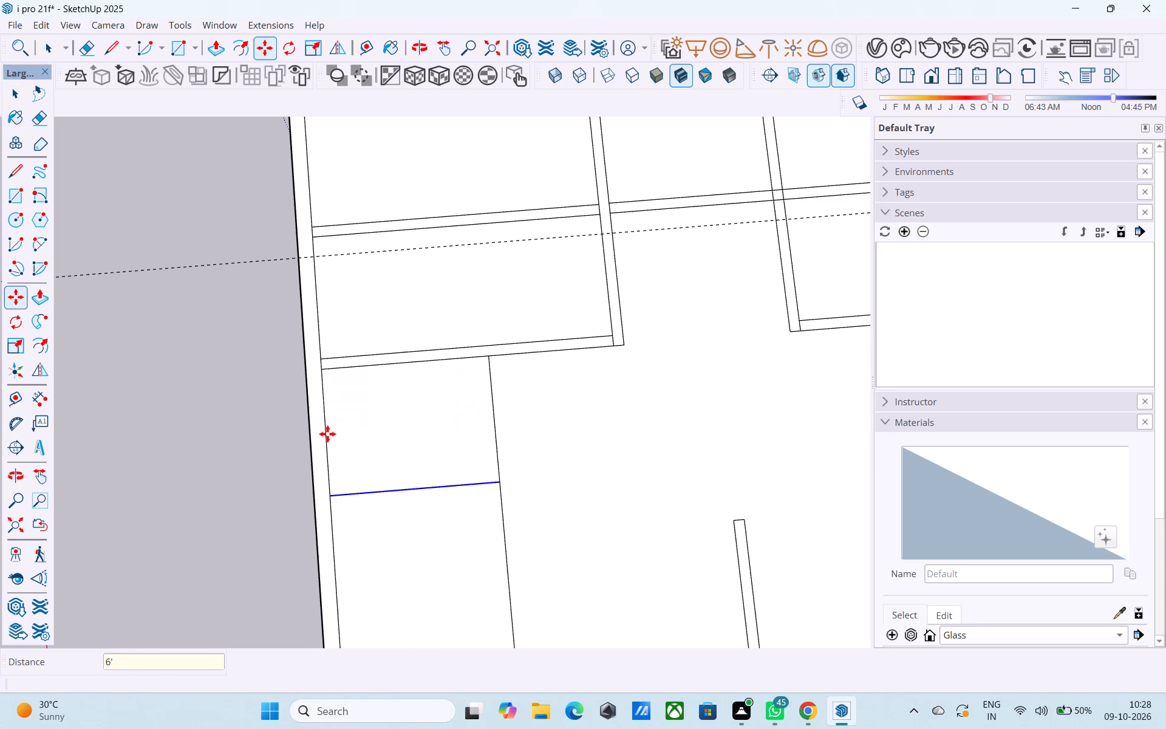
left_click(327, 498)
type("6\"")
key("Return")
key("space")
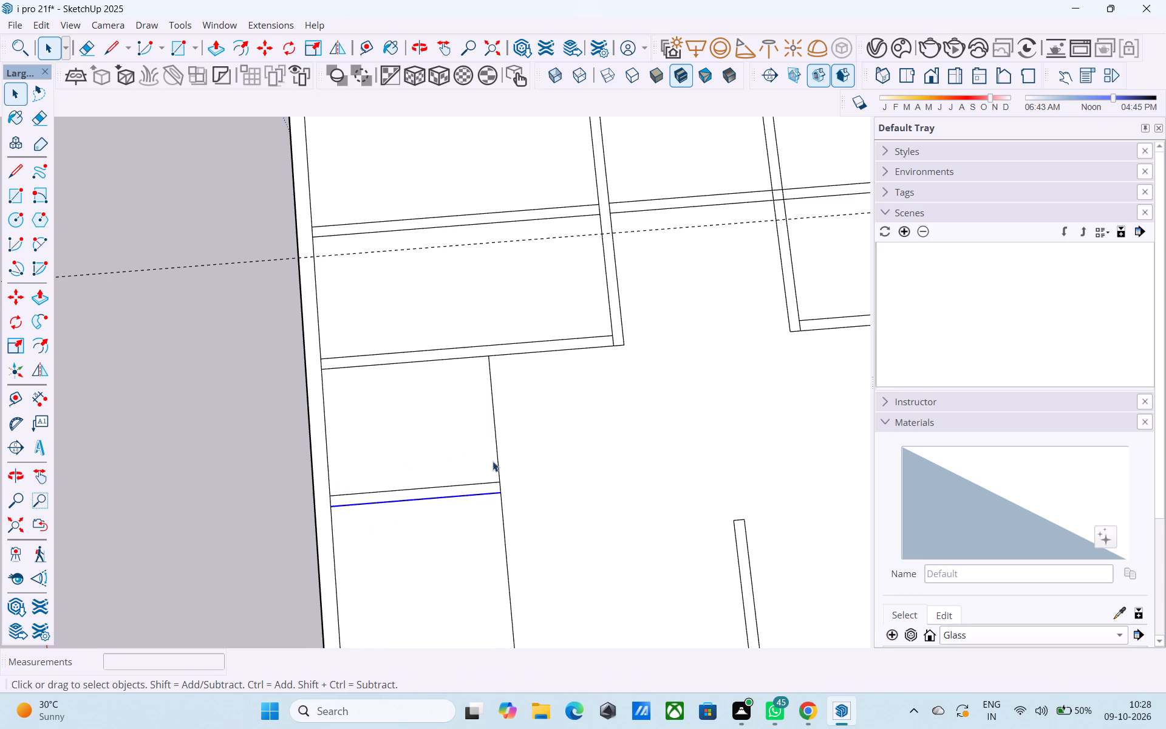
Copy the 8' by 6' room's side line 6" outward toward the central wall strip.
left_click(500, 467)
key("m")
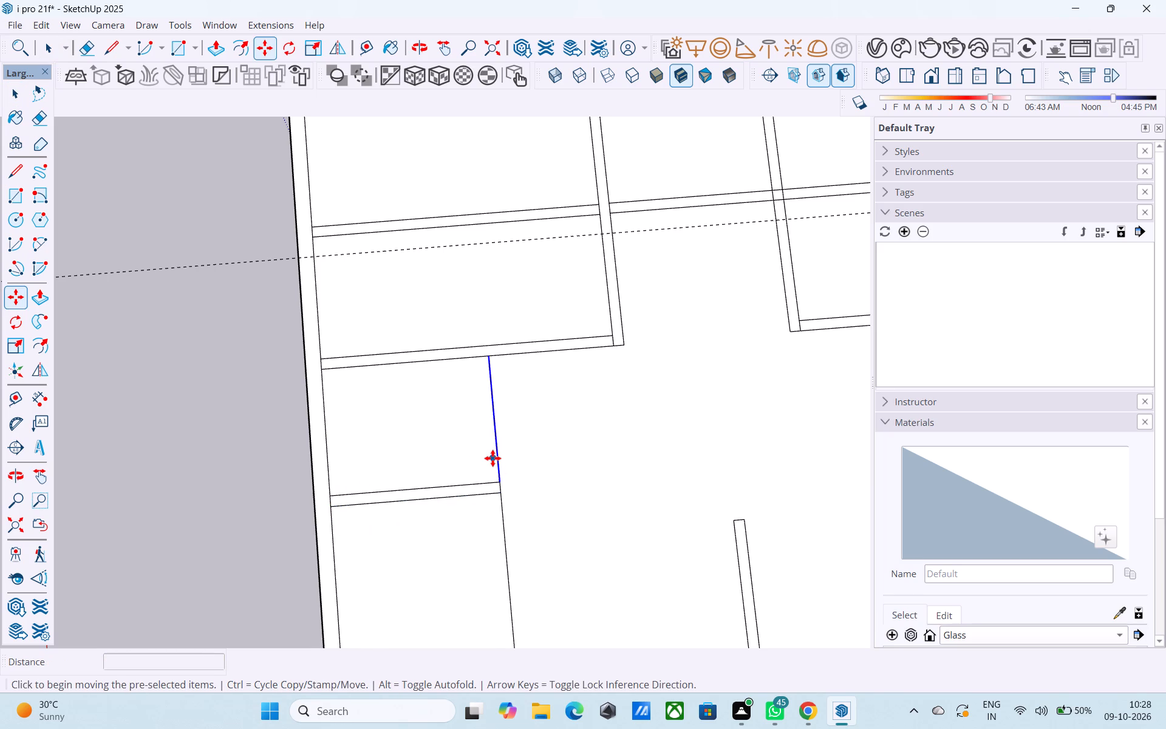
left_click(486, 358)
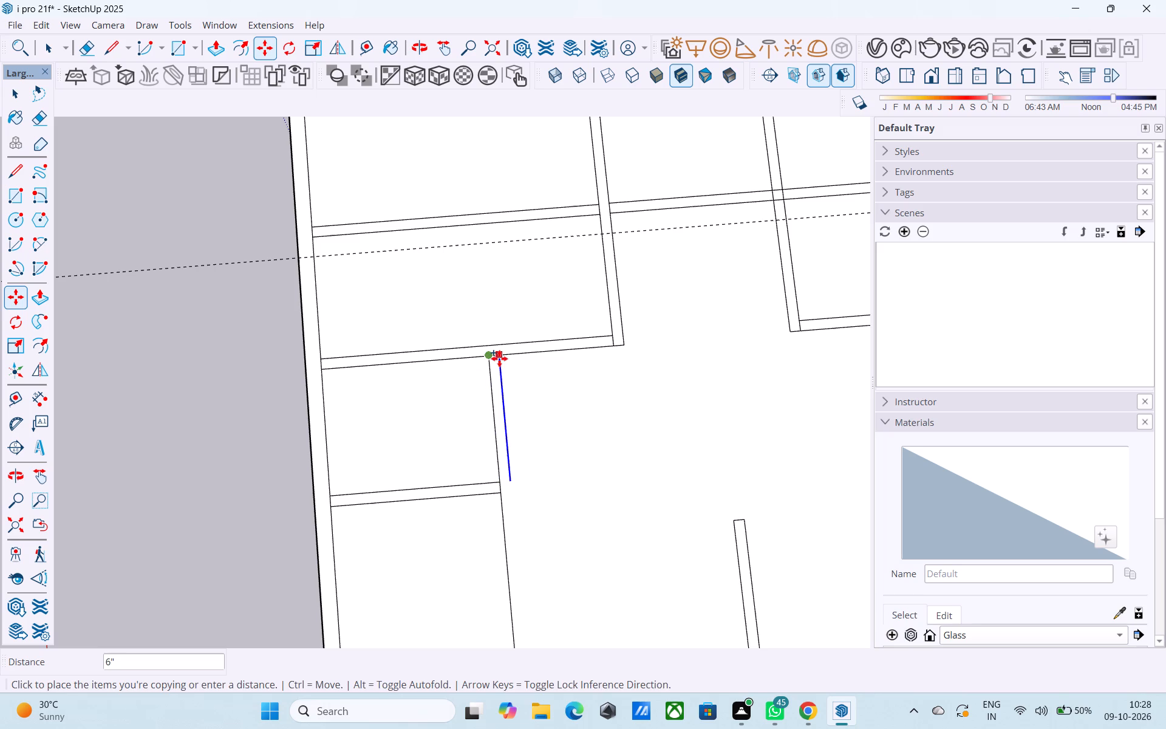
left_click(499, 358)
key("space")
Close the small room's outer wall corner by extending its cross wall's outer line outward and its outer side line 6".
key("l")
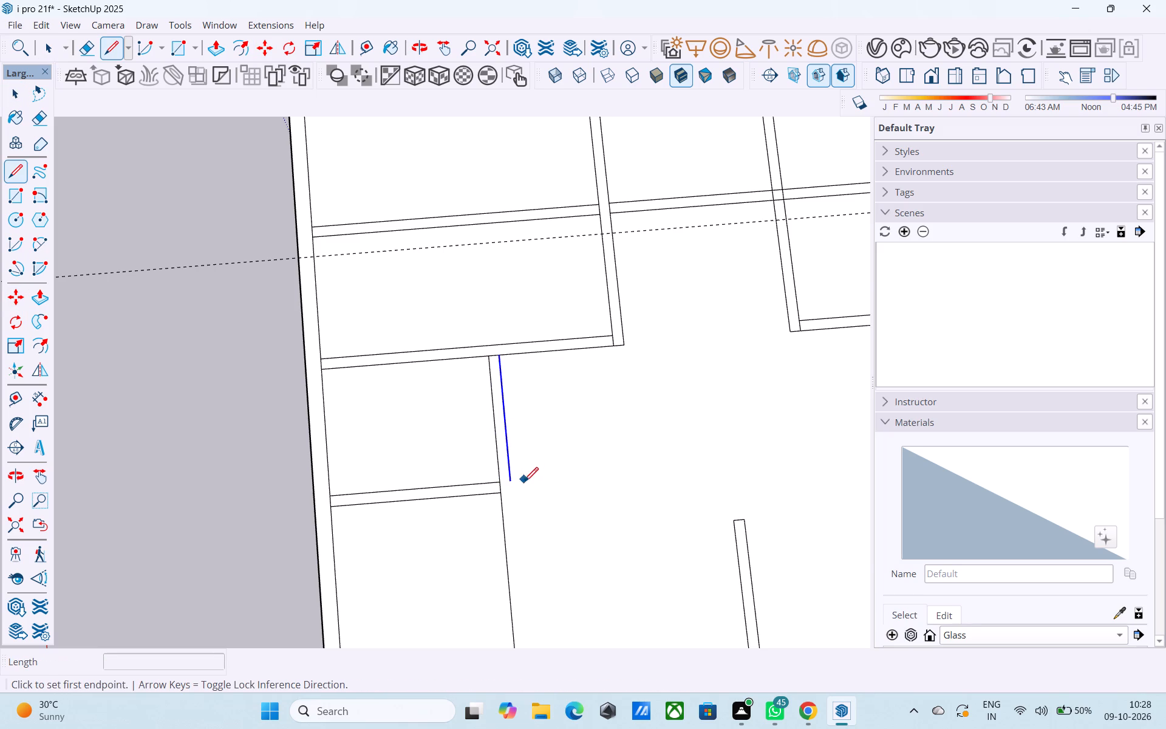
scroll(511, 494, "up", 4)
left_click(499, 497)
left_click(533, 493)
key("space")
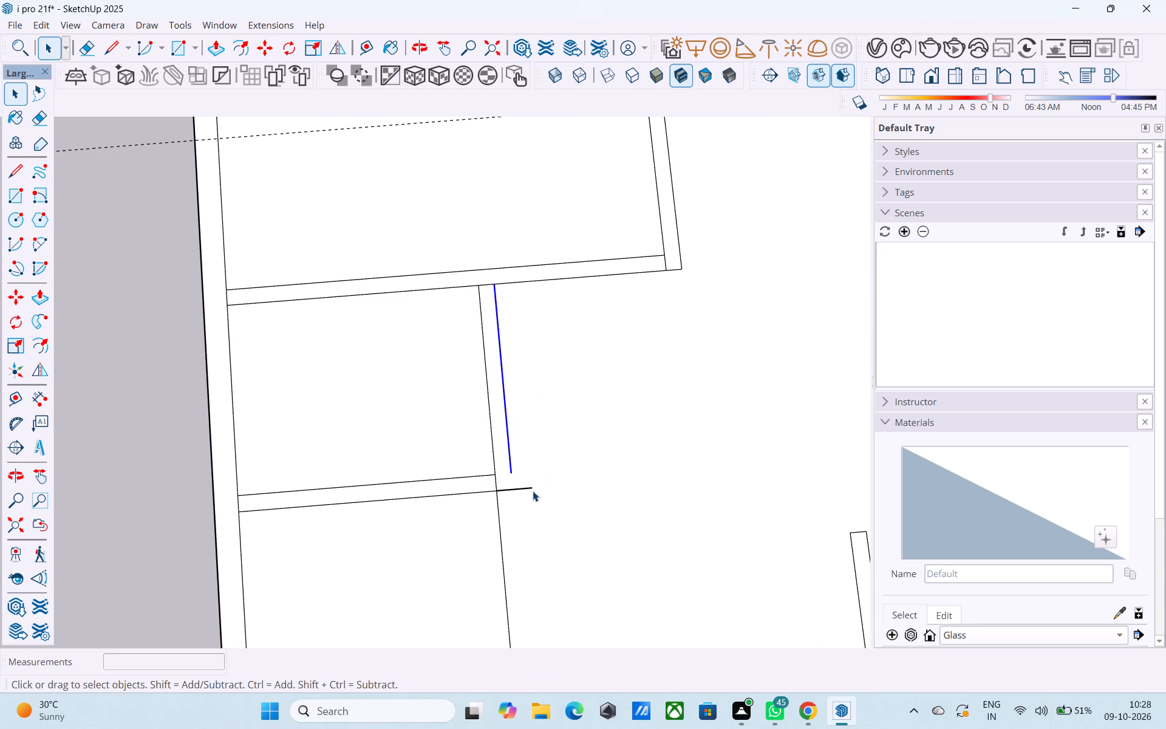
key("l")
left_click(513, 474)
left_click(516, 494)
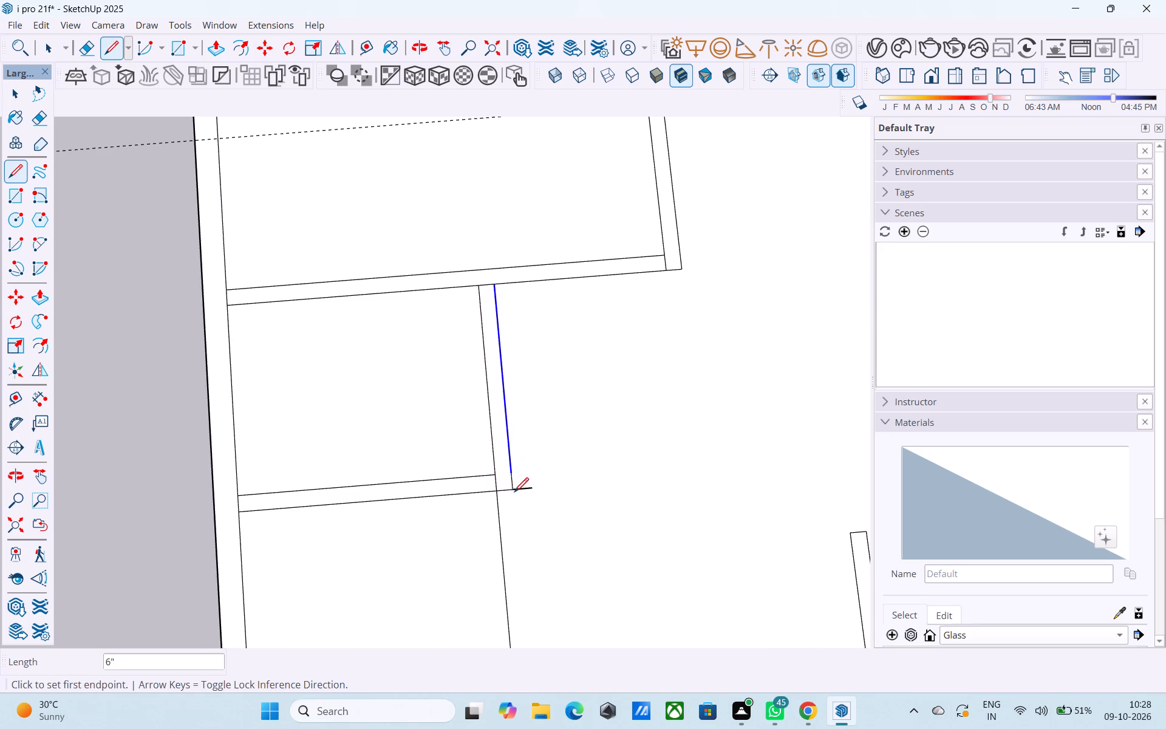
Erase the corner overshoot, the leftover 8' offset line beyond the small room, and the short segment inside its wall corner.
key("e")
left_click_drag(523, 481, 530, 507)
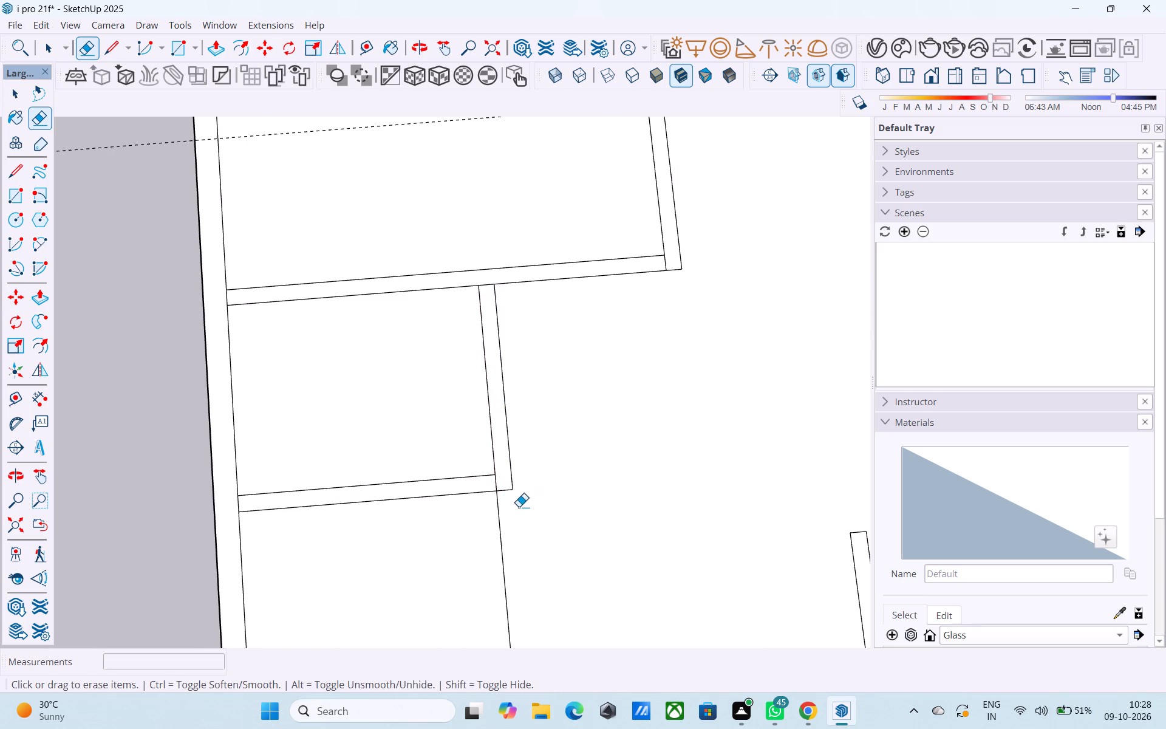
left_click_drag(514, 510, 469, 519)
left_click(497, 486)
scroll(548, 516, "down", 10)
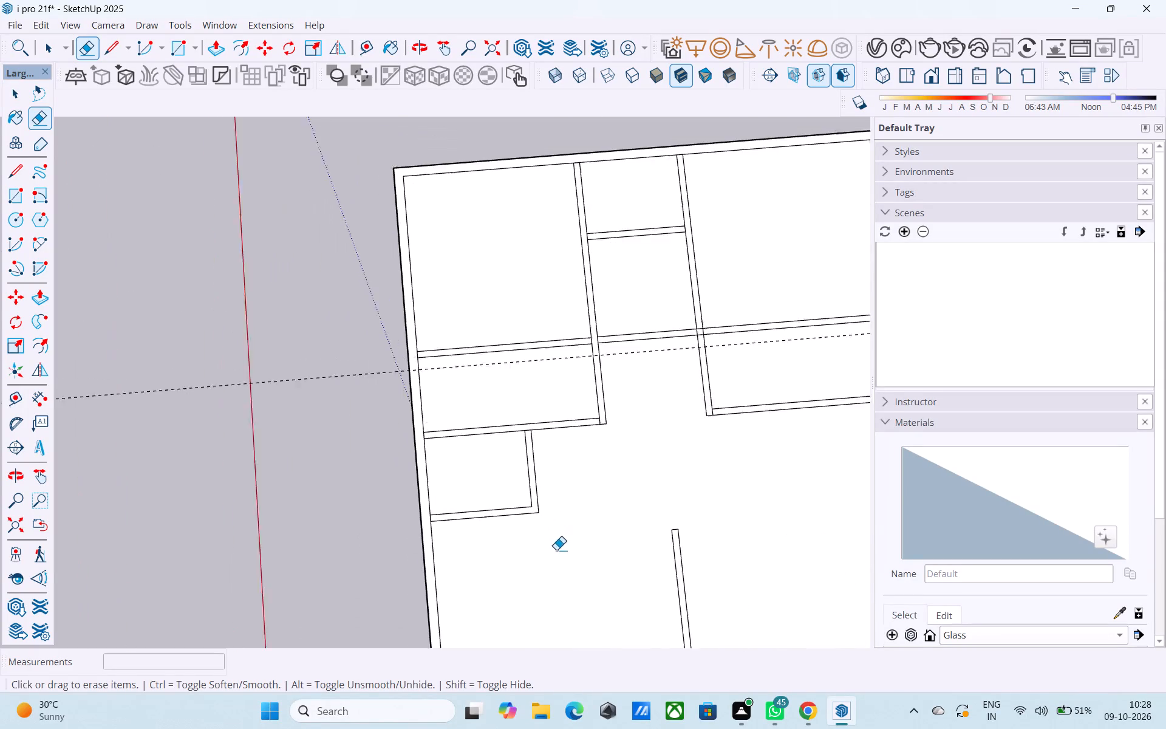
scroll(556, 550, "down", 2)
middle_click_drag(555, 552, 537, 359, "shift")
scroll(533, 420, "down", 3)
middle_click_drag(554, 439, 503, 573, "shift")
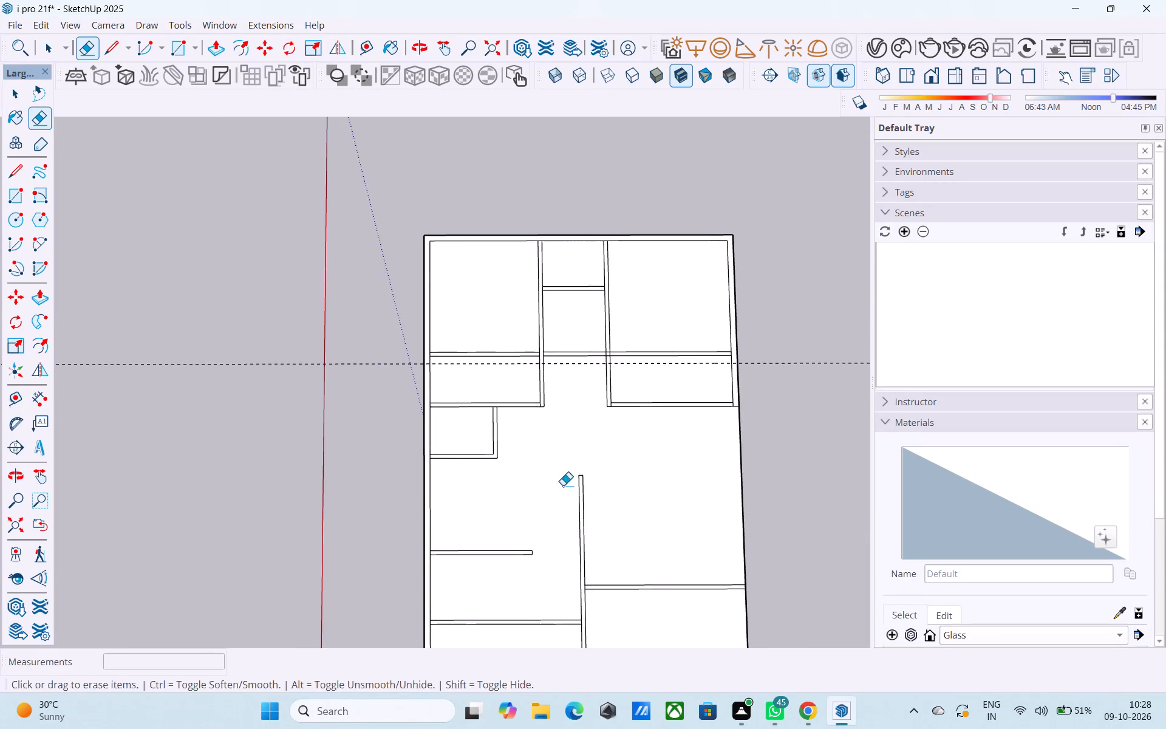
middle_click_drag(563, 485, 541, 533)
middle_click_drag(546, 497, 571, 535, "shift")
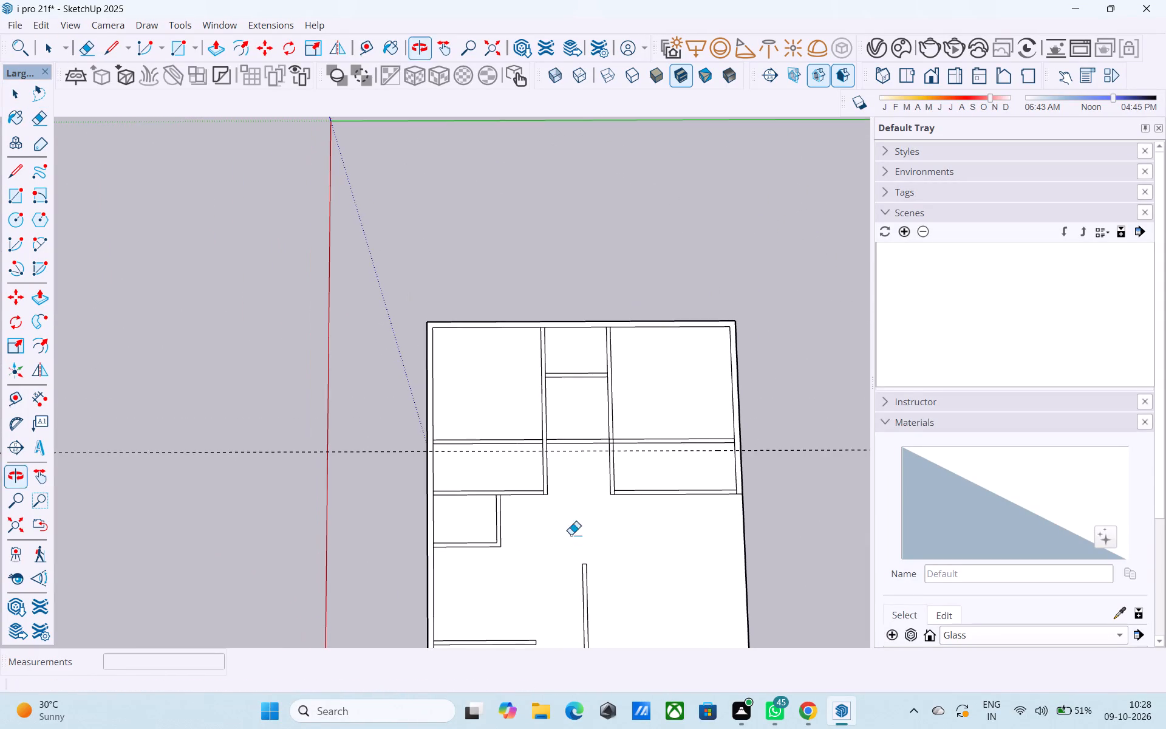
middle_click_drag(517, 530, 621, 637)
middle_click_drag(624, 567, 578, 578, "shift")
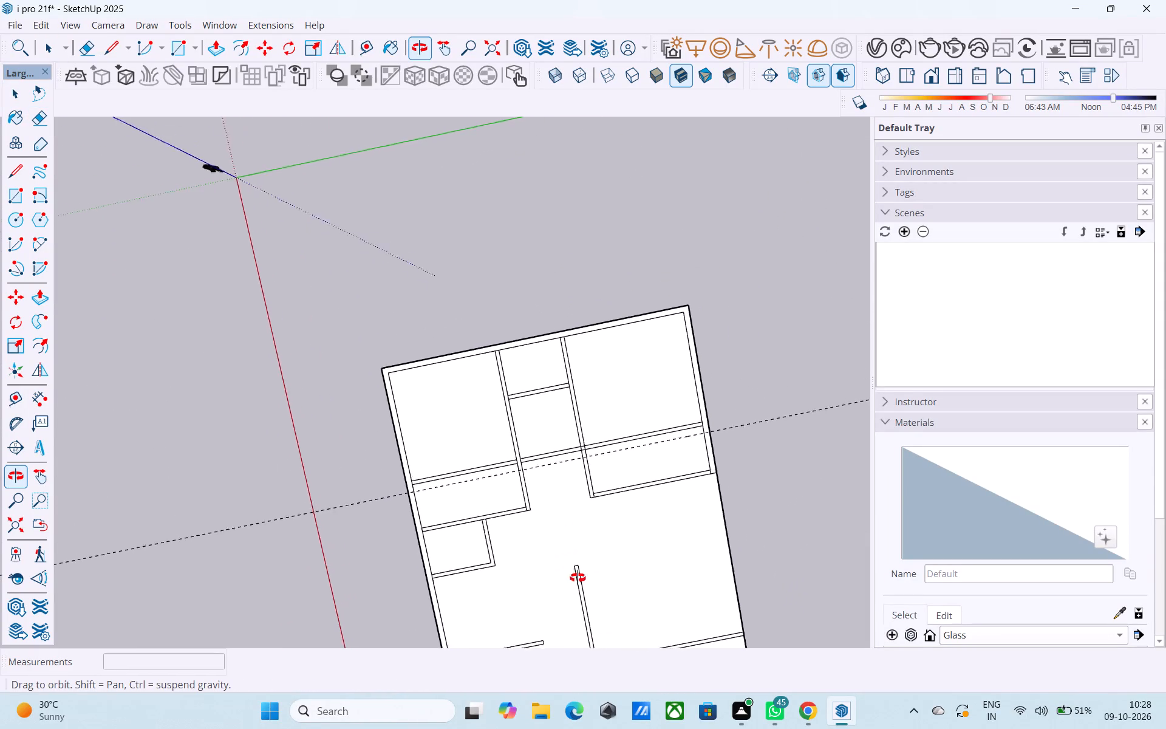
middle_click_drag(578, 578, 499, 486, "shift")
Erase the short segment inside the side room's free wall corner and the one where its cross wall meets the outer wall.
scroll(531, 477, "up", 6)
scroll(561, 516, "down", 2)
middle_click_drag(558, 517, 545, 486)
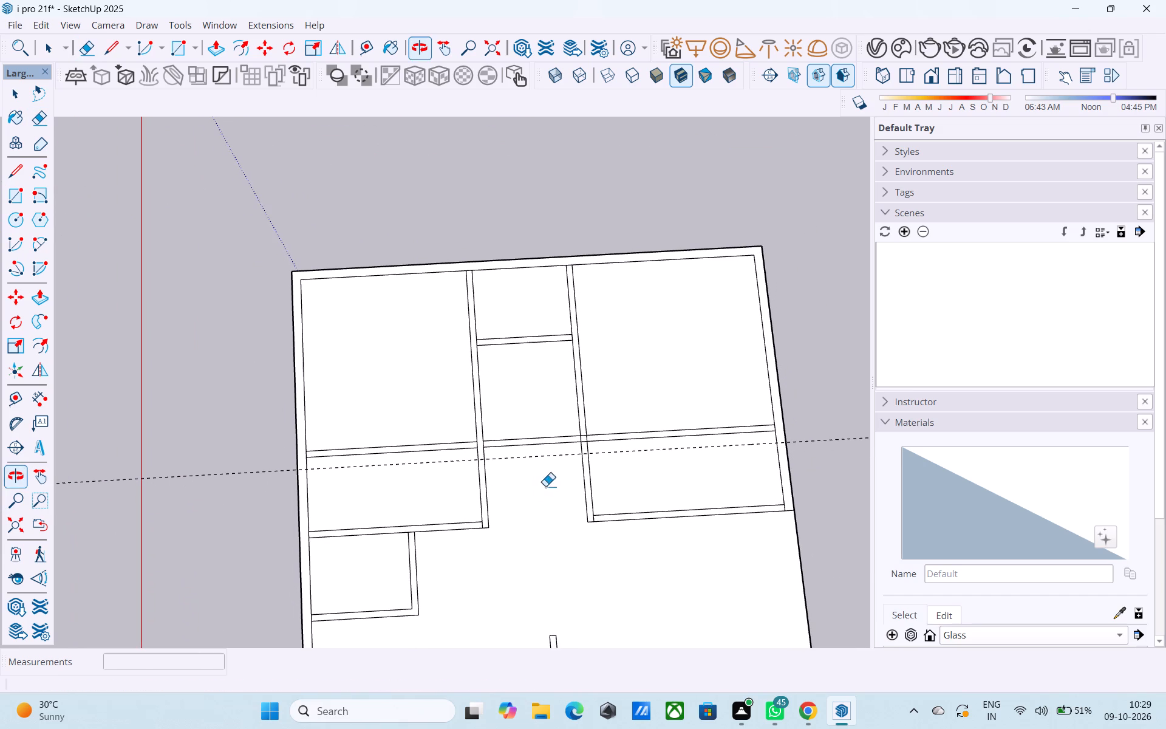
key("space")
scroll(482, 503, "up", 4)
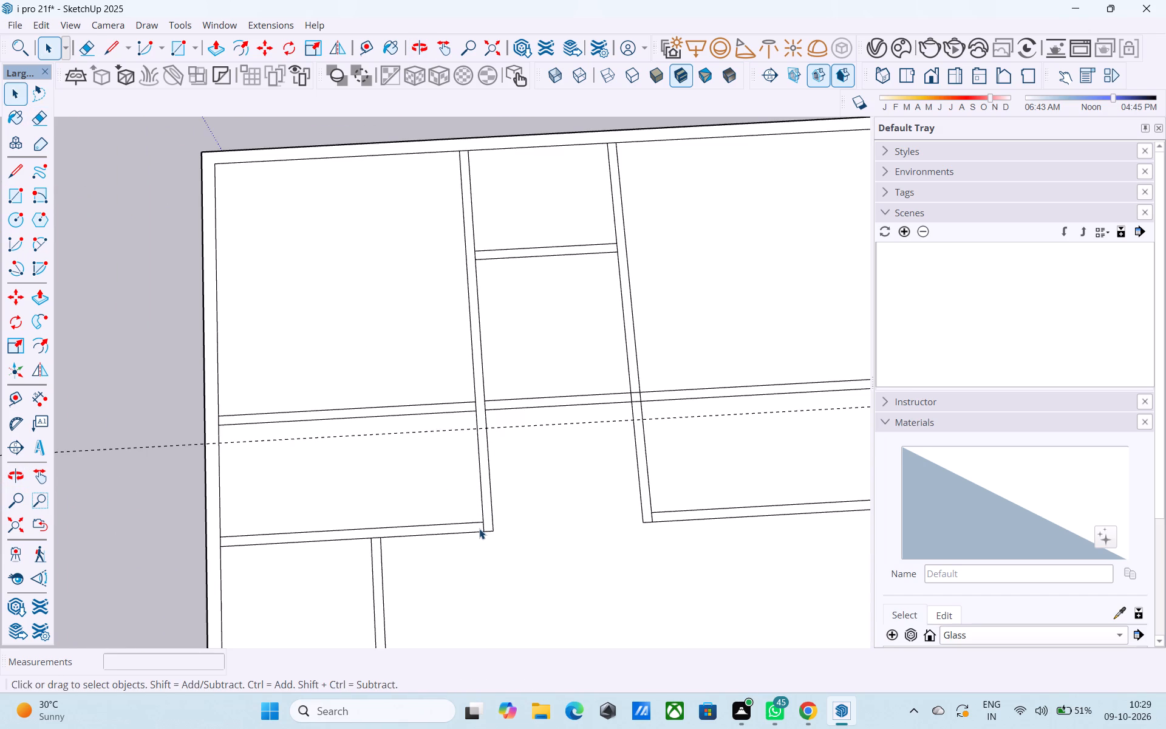
key("e")
scroll(479, 529, "up", 3)
left_click(484, 527)
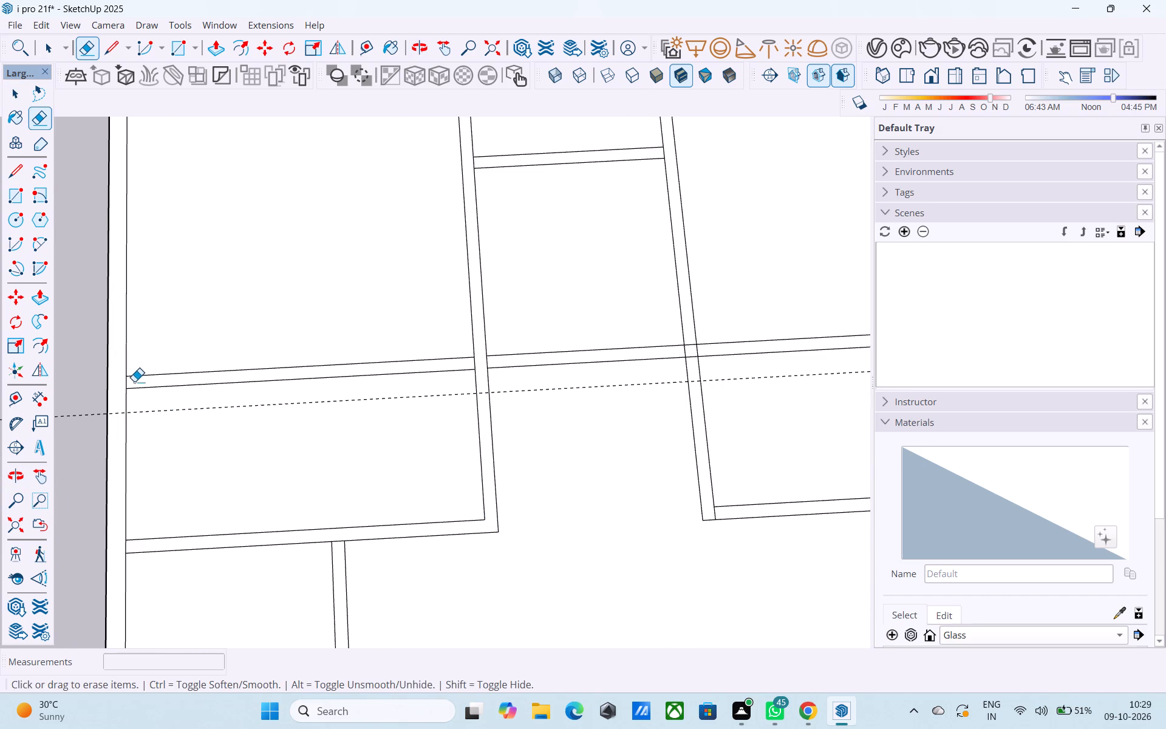
left_click(125, 383)
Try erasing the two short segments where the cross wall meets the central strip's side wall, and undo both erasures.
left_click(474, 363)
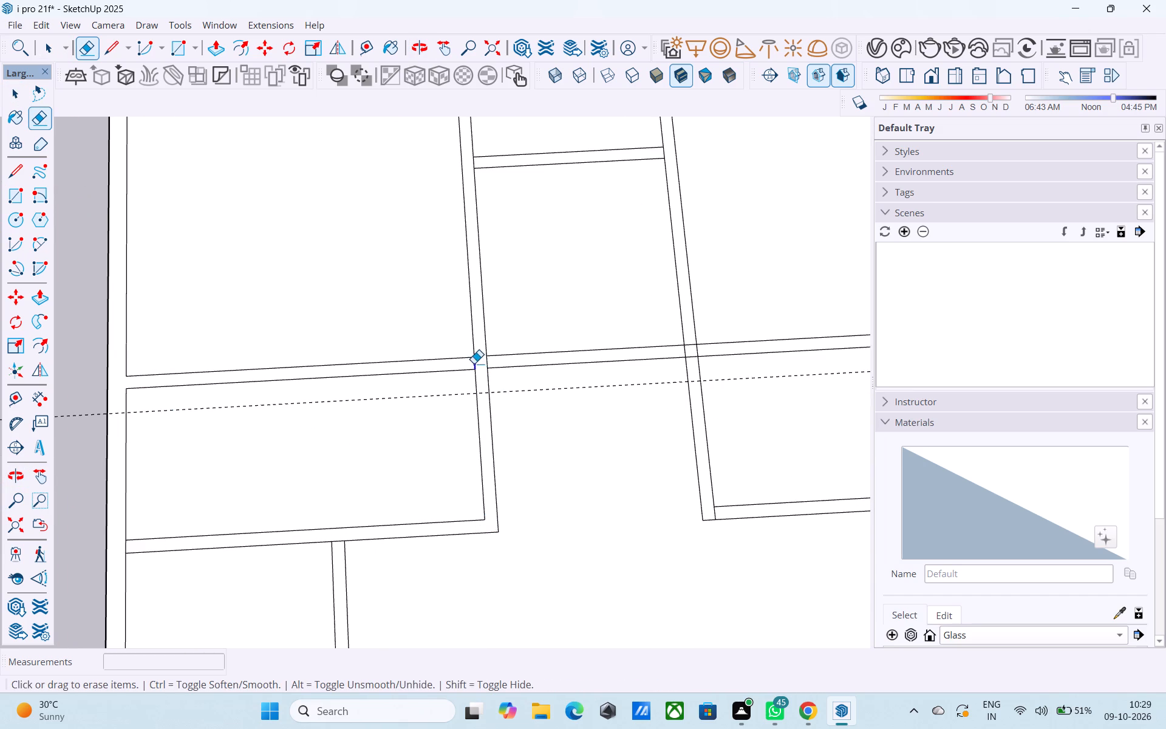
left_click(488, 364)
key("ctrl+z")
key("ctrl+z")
Erase the short inner-line segment where the cross wall meets the outer wall on the opposite side of the plan.
scroll(424, 414, "down", 10)
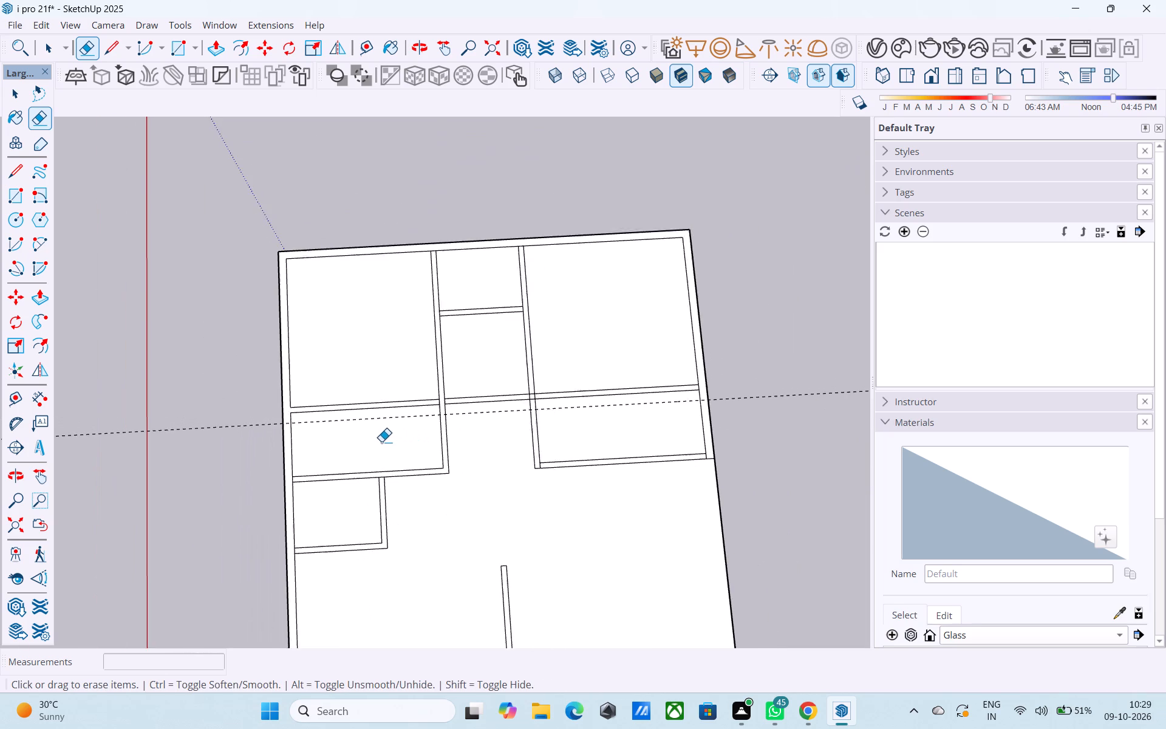
scroll(680, 388, "up", 11)
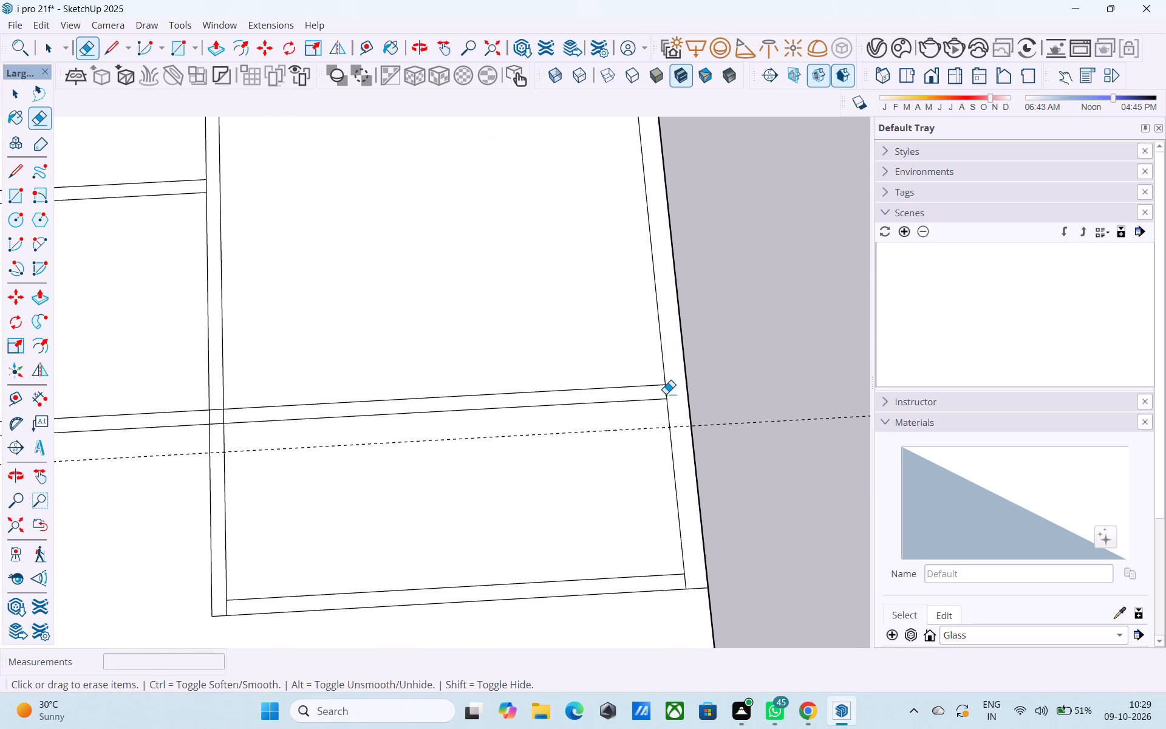
left_click(666, 393)
scroll(591, 410, "down", 5)
scroll(652, 524, "up", 6)
scroll(652, 524, "down", 11)
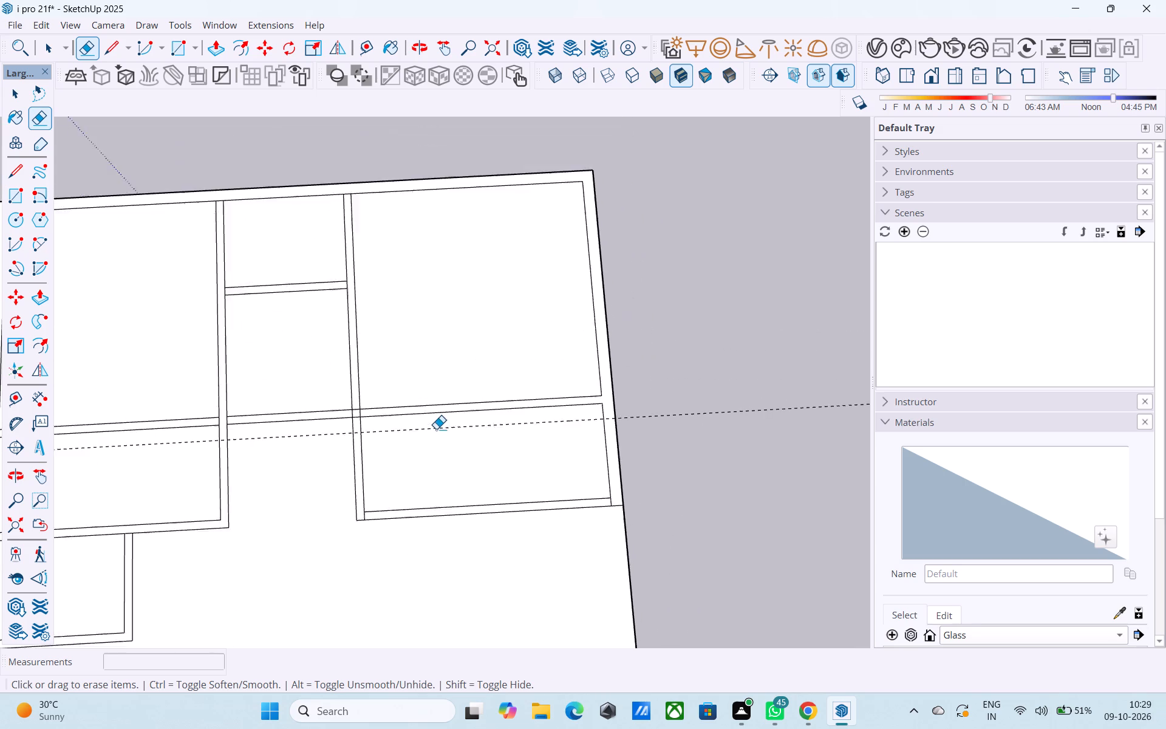
scroll(436, 429, "down", 7)
Copy the open area's outer wall edge inward, aligning it with the end of the upper room's inner wall line.
key("space")
scroll(523, 507, "down", 7)
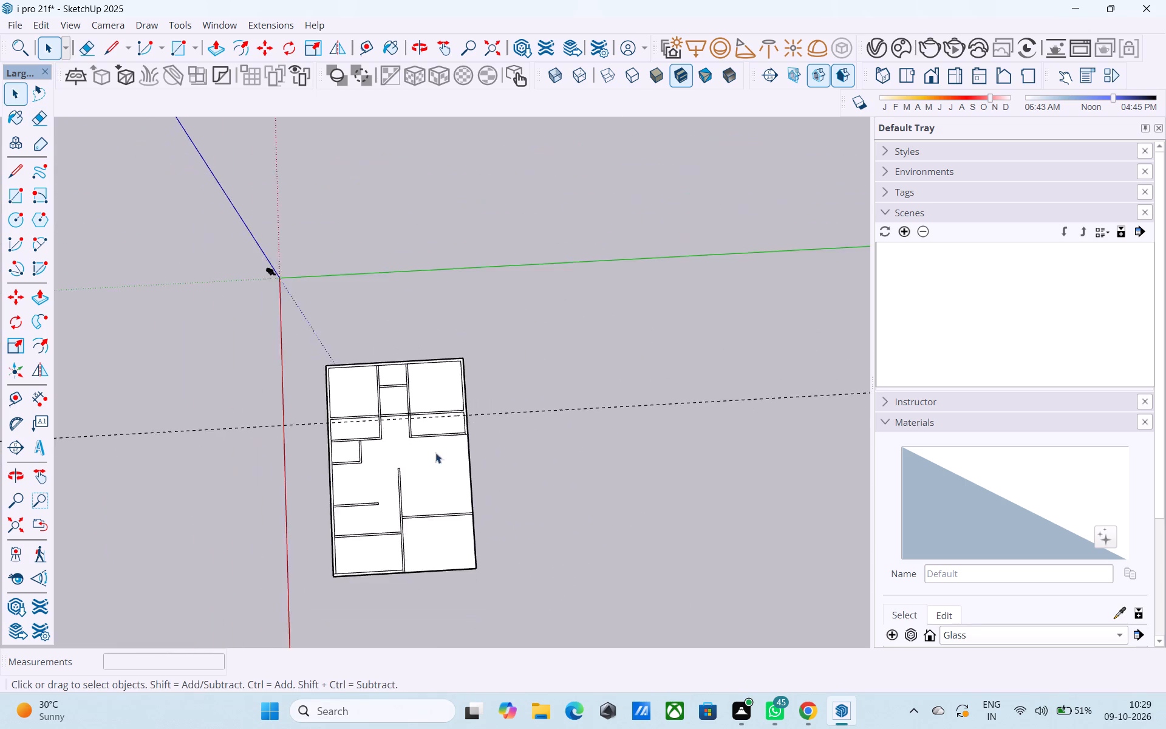
scroll(446, 462, "up", 8)
left_click(492, 454)
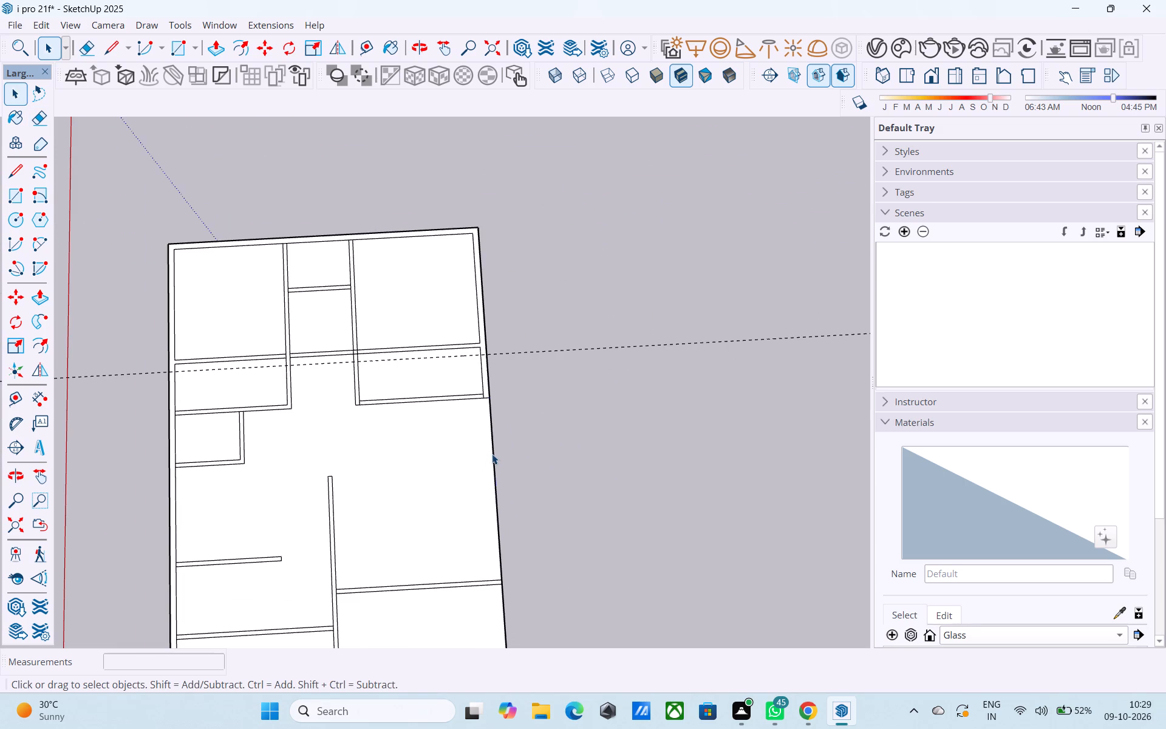
key("m")
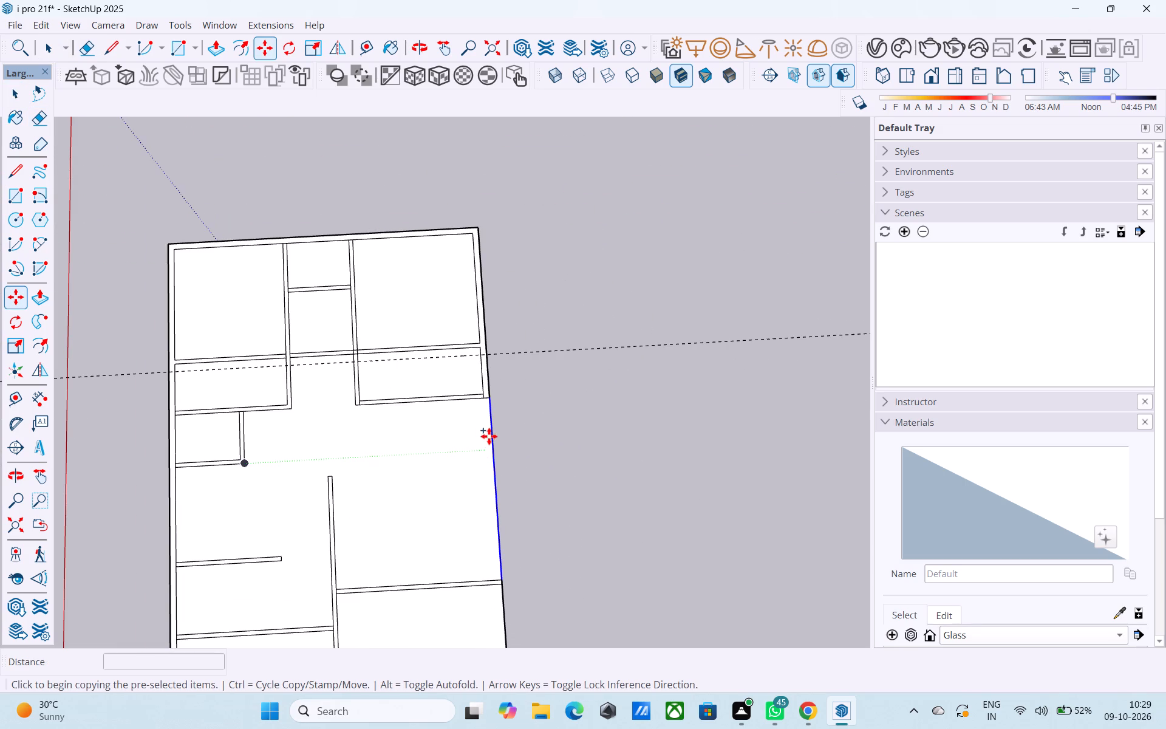
scroll(497, 428, "up", 8)
left_click(485, 360)
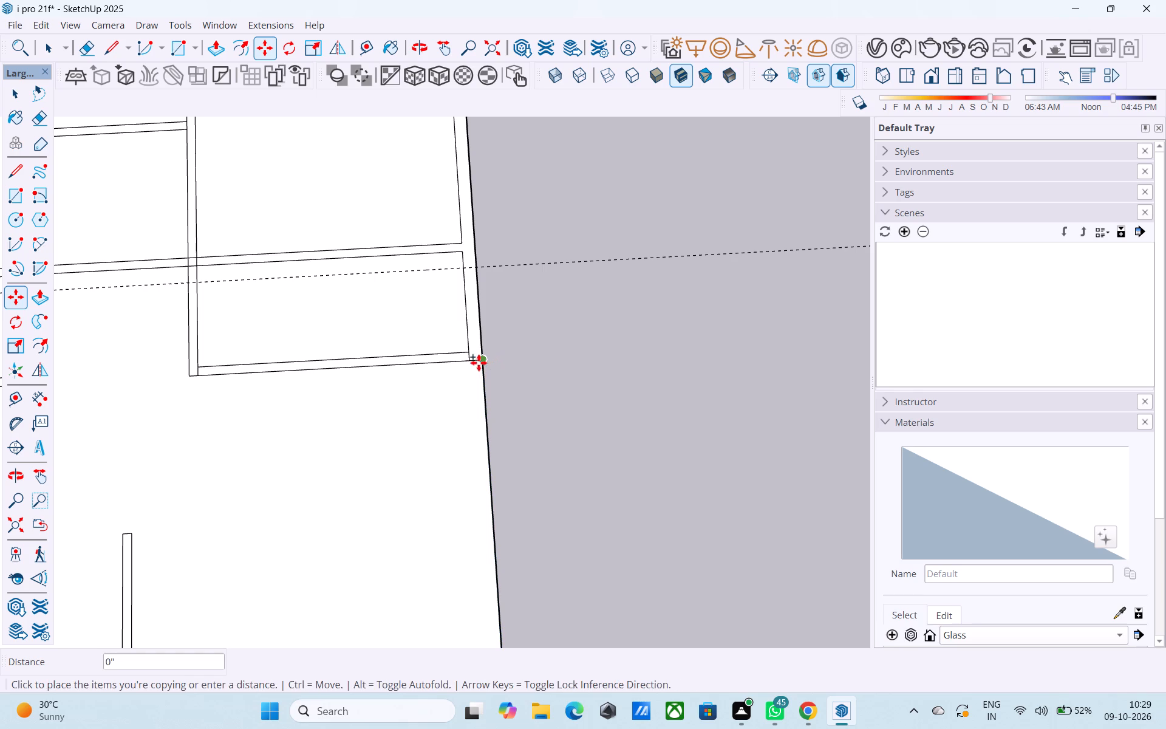
left_click(471, 363)
scroll(403, 329, "down", 9)
scroll(459, 521, "up", 6)
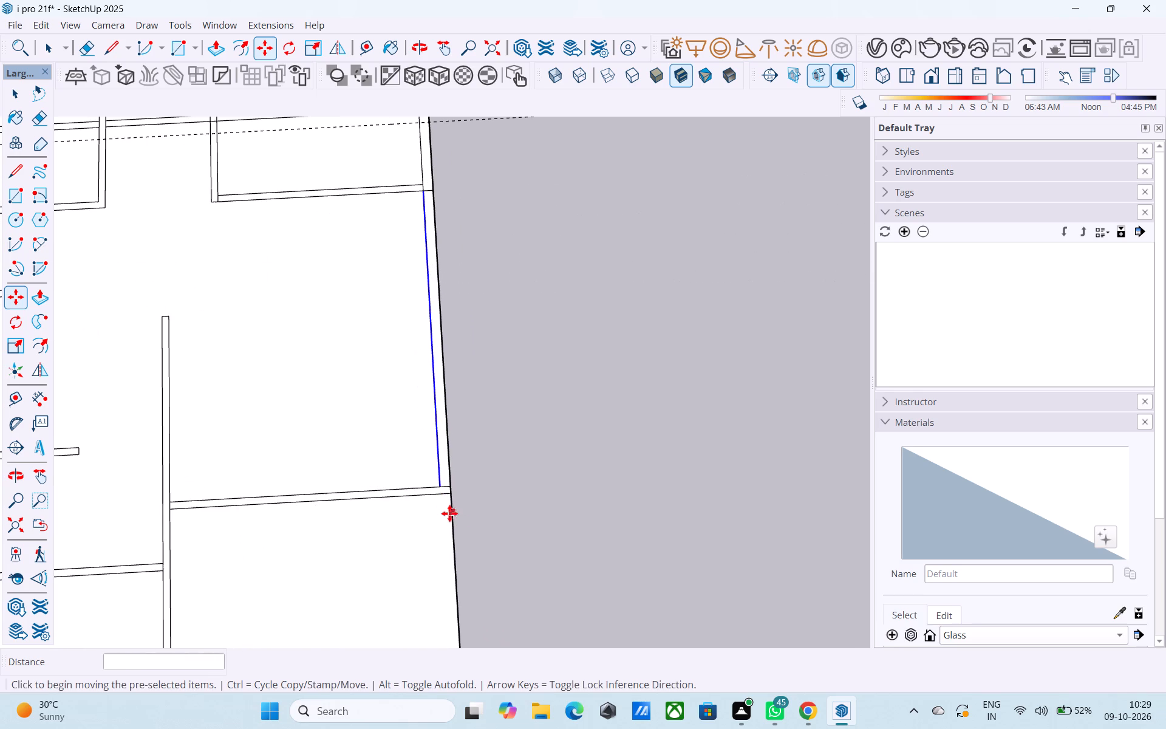
Copy the outer wall edge beside the lower corner room 9" inward.
key("space")
left_click(451, 496)
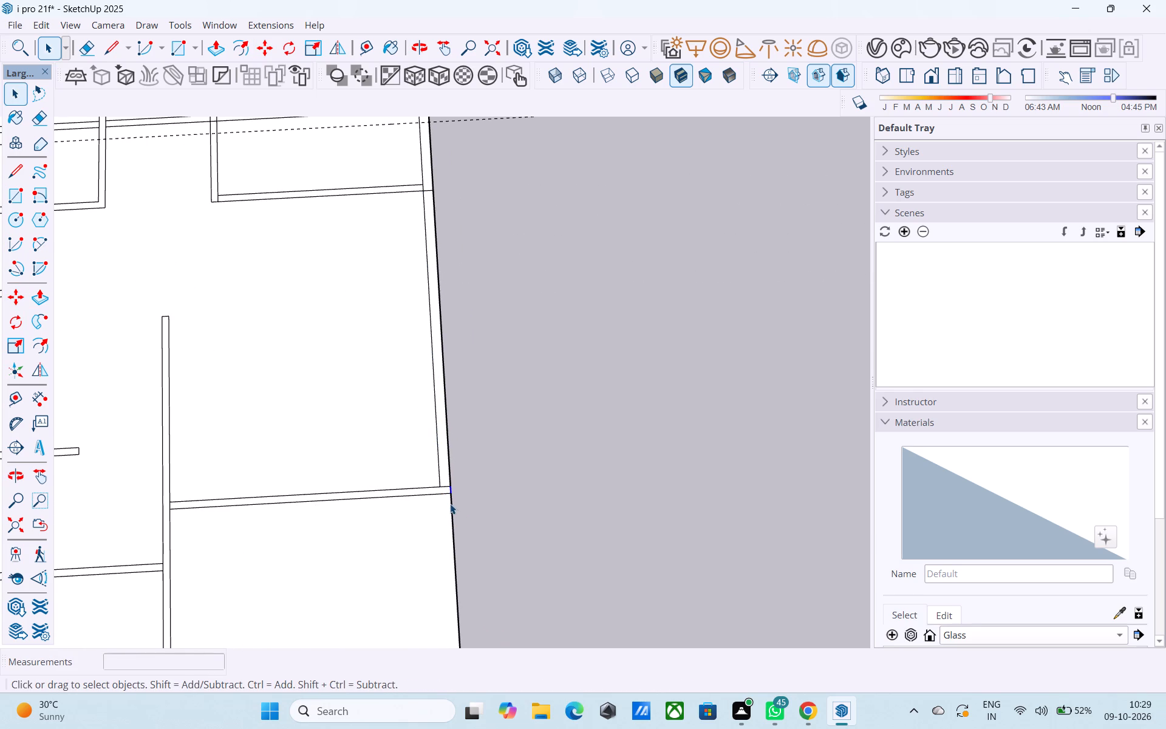
left_click(450, 504)
key("m")
scroll(449, 494, "up", 3)
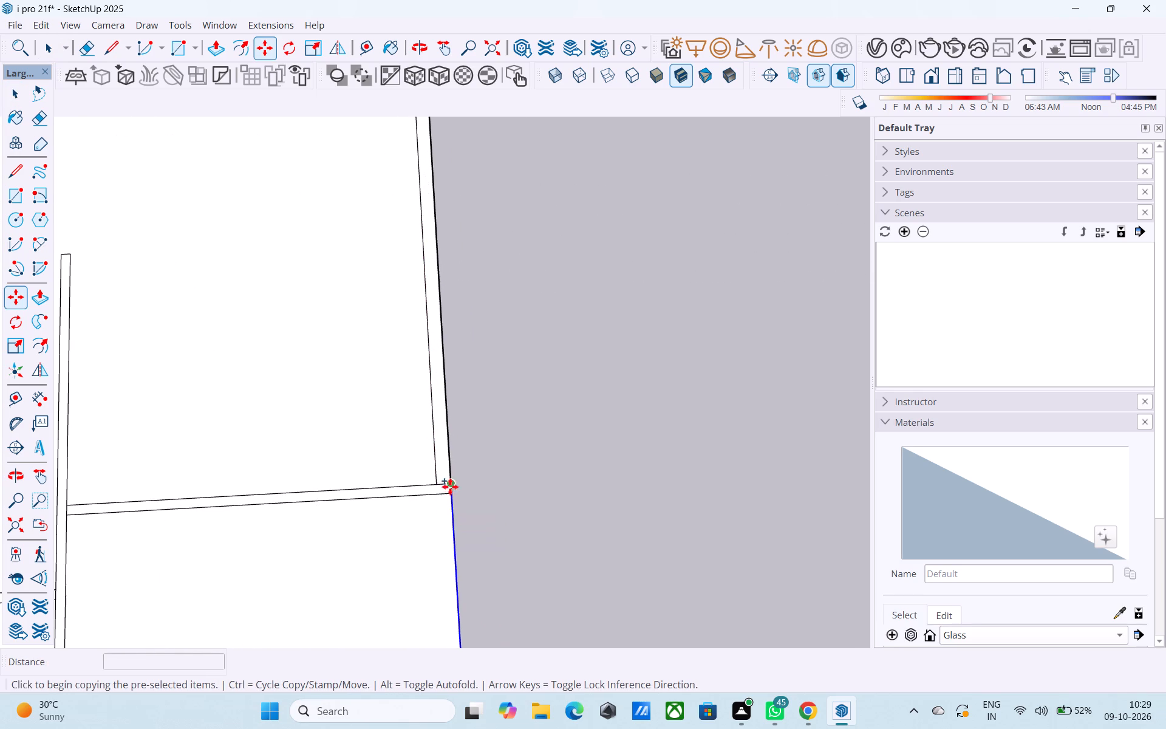
left_click(453, 496)
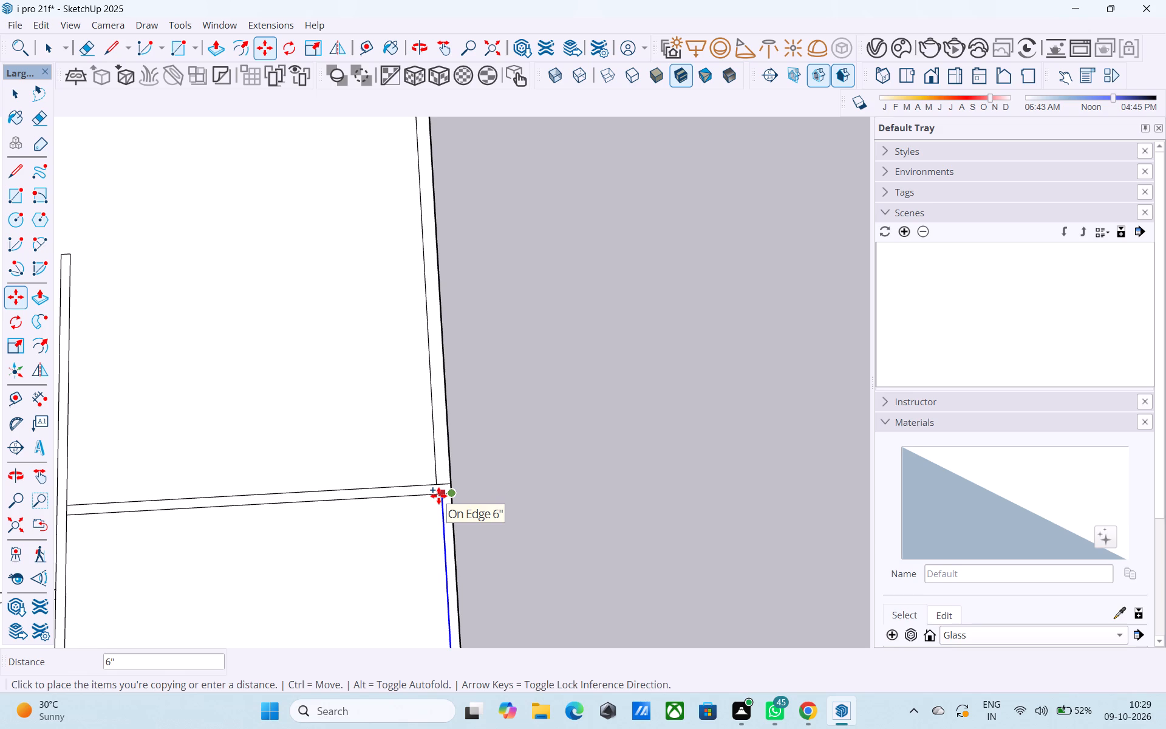
type("9\"")
key("Return")
key("space")
scroll(429, 459, "down", 11)
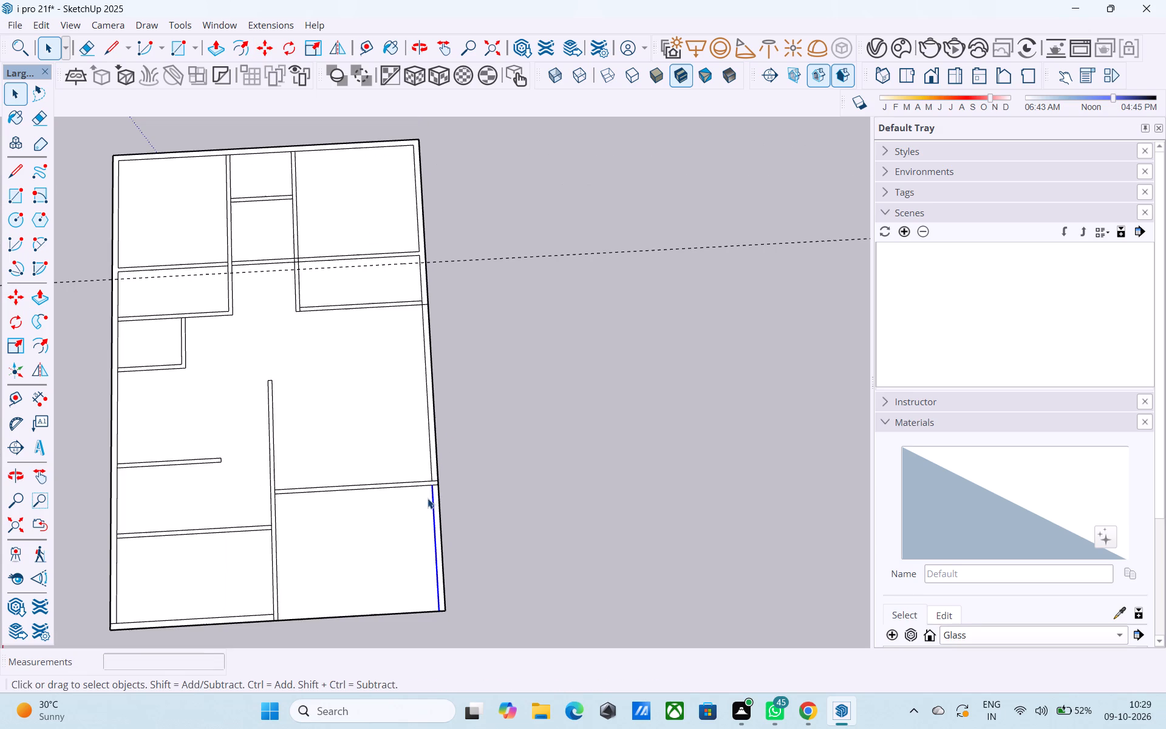
Erase the ends of the lower corner room's cross wall lines that run through the 9" outer wall.
scroll(428, 499, "up", 3)
key("e")
scroll(434, 485, "up", 11)
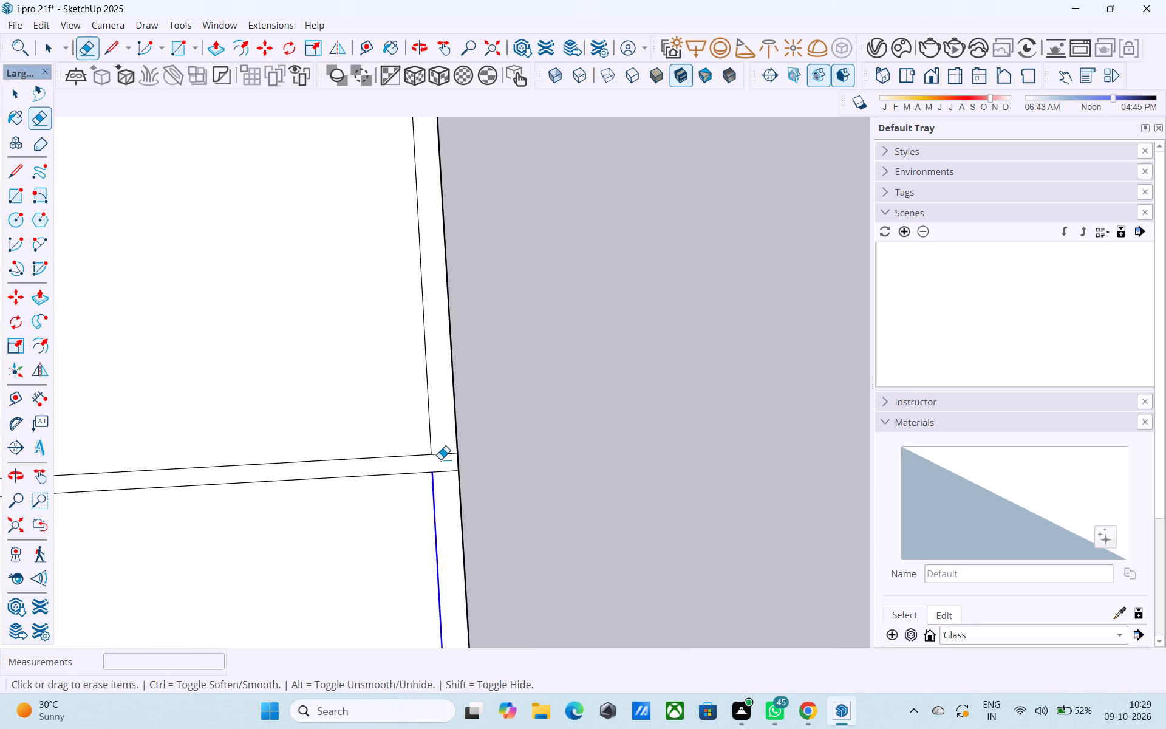
left_click_drag(442, 453, 442, 465)
left_click_drag(442, 466, 446, 507)
scroll(445, 523, "down", 14)
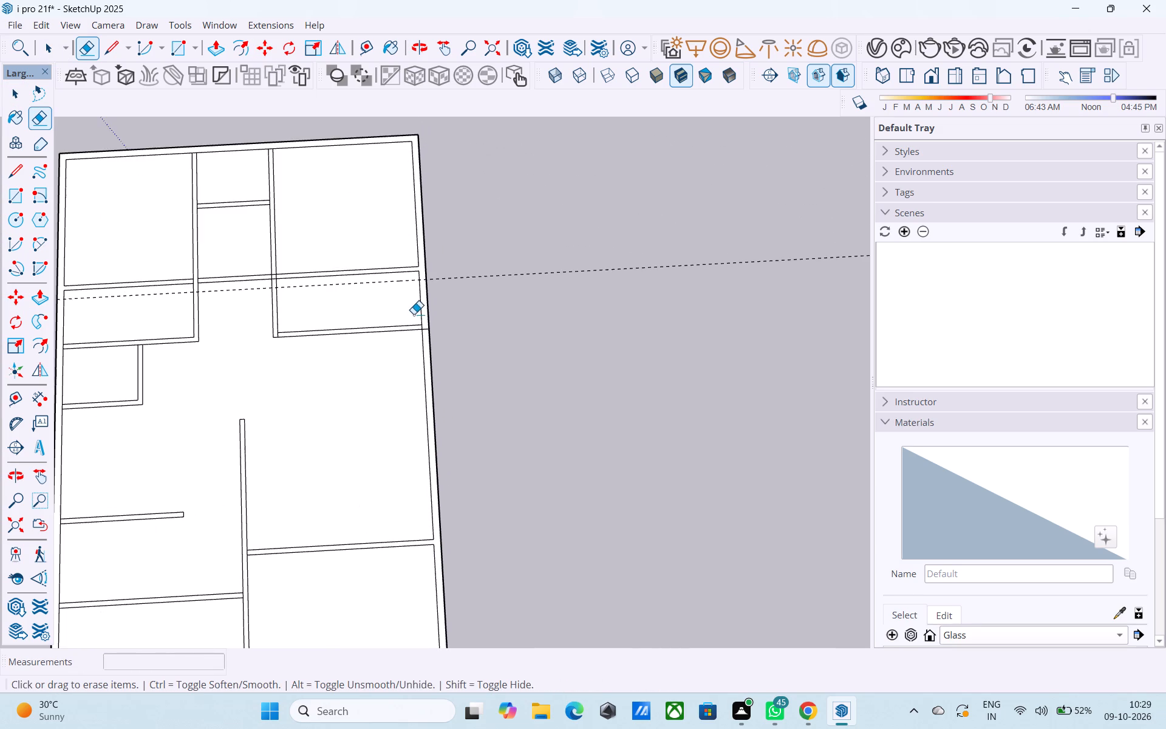
Erase the upper room's bottom wall line ends inside the outer wall and the short segment closing that wall junction.
scroll(415, 317, "up", 11)
left_click_drag(443, 354, 443, 346)
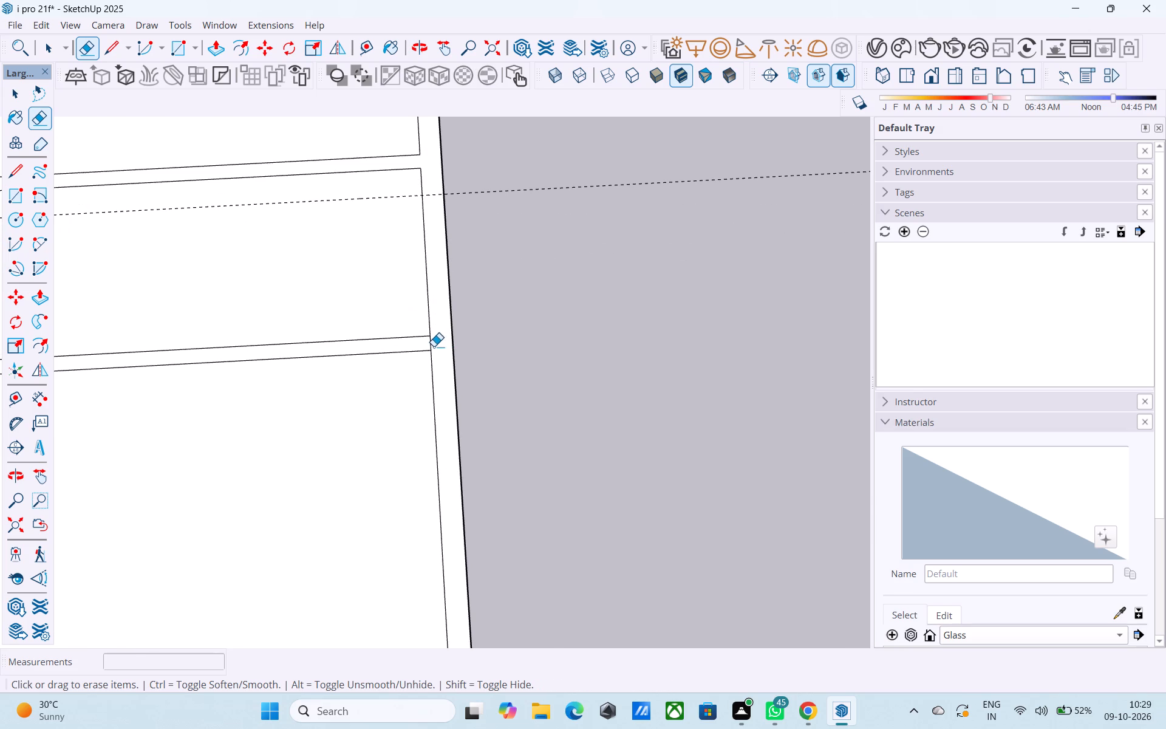
left_click(434, 346)
left_click(434, 345)
left_click(429, 346)
scroll(442, 364, "down", 8)
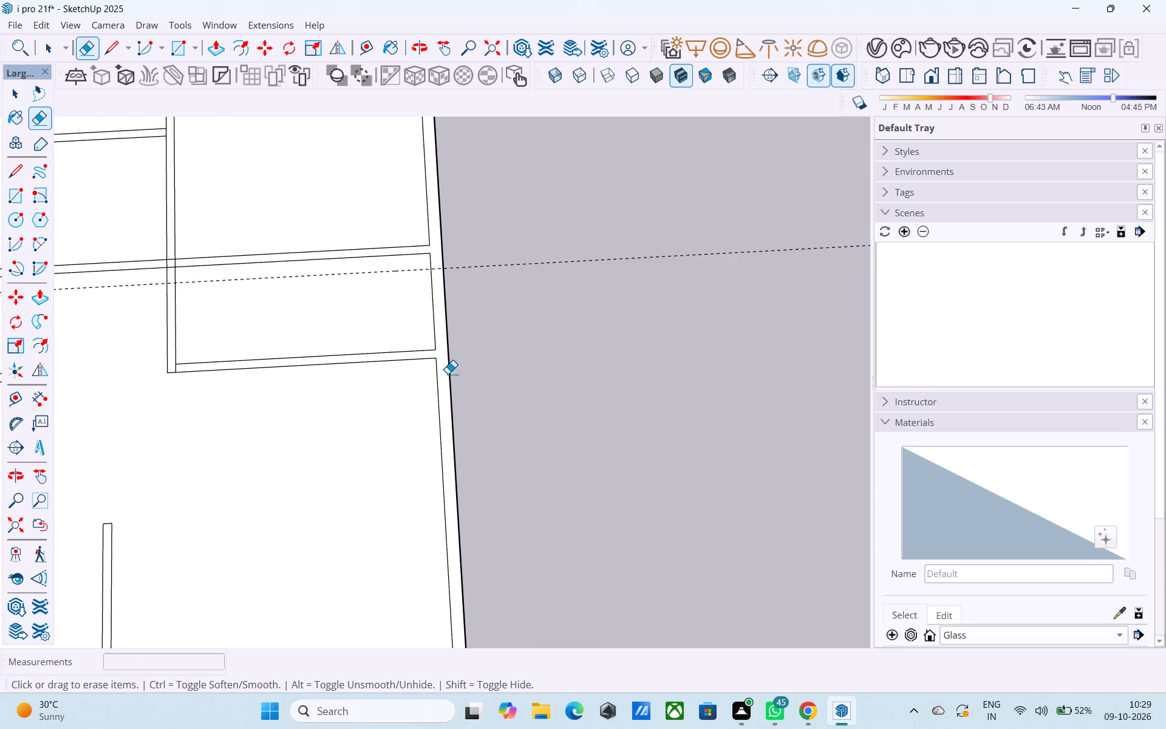
scroll(448, 374, "down", 3)
scroll(364, 391, "down", 6)
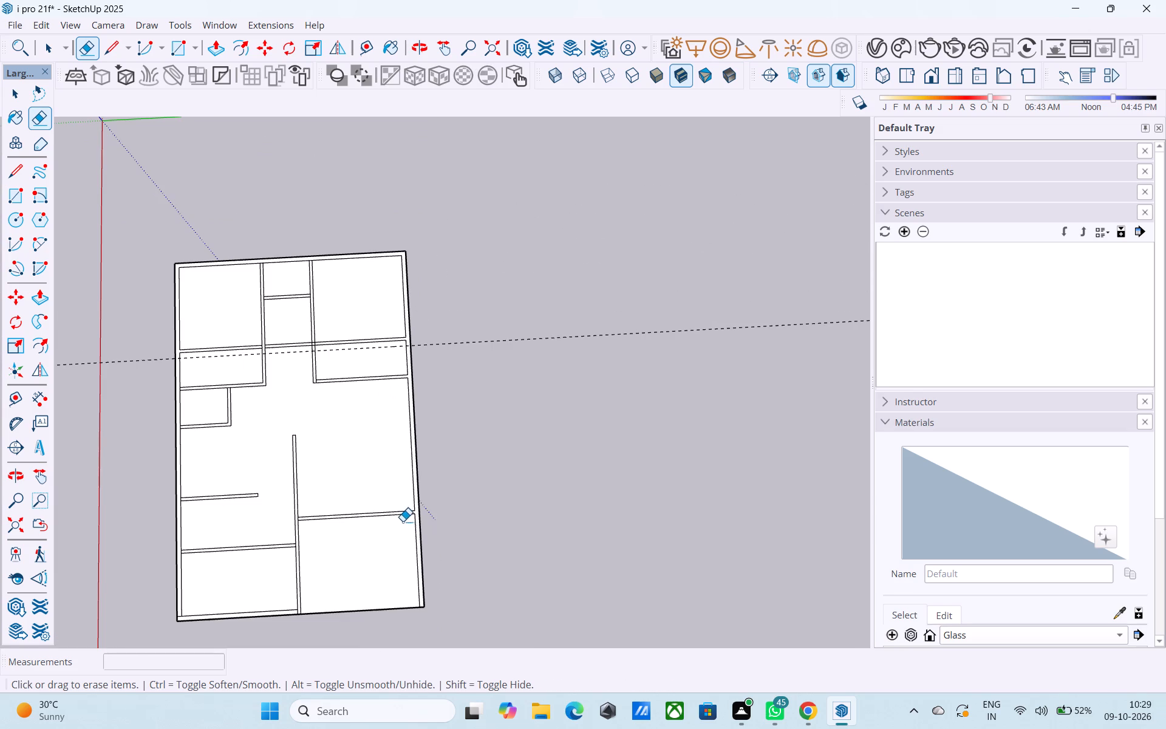
Draw a 9" line across the outer wall, continuing the lower corner room's cross wall line to the outer edge.
key("l")
scroll(415, 519, "up", 11)
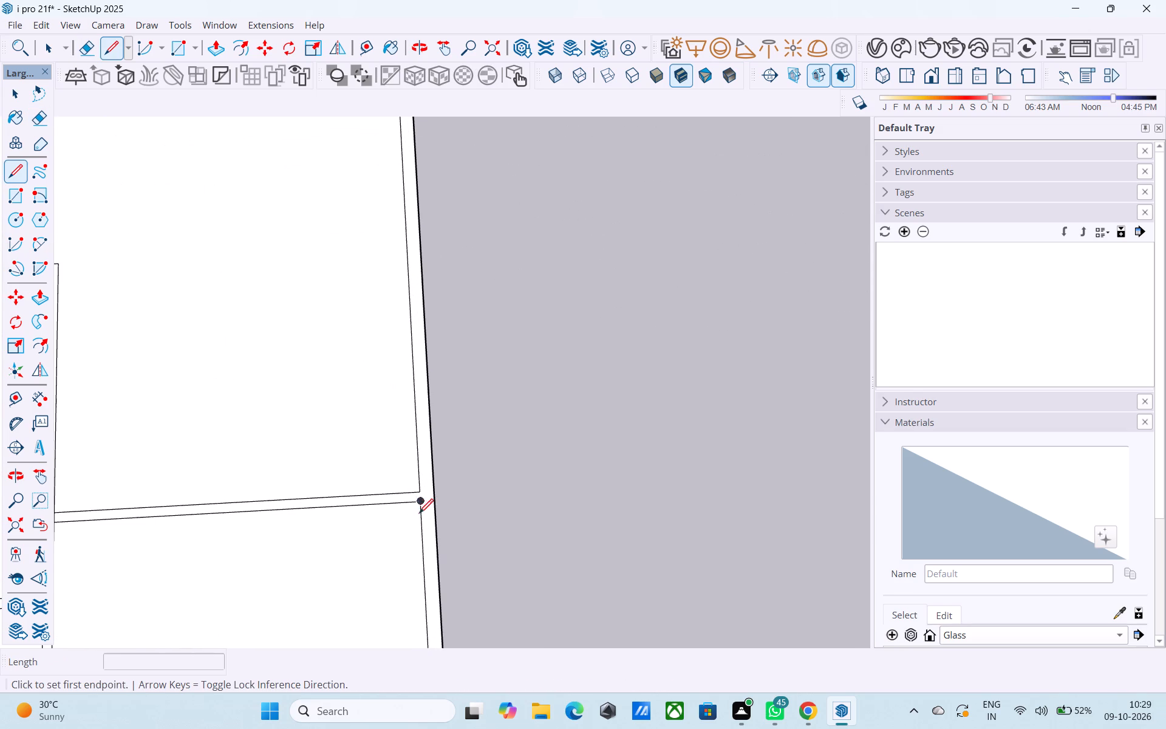
left_click(422, 508)
left_click(433, 504)
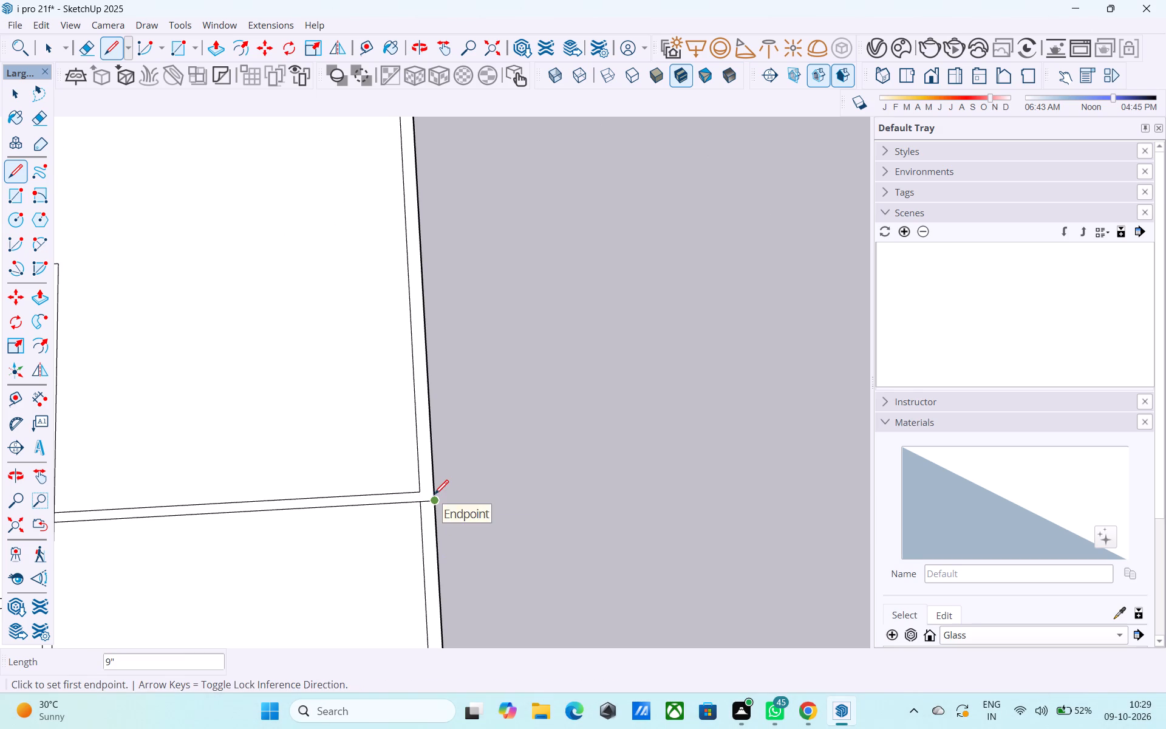
key("space")
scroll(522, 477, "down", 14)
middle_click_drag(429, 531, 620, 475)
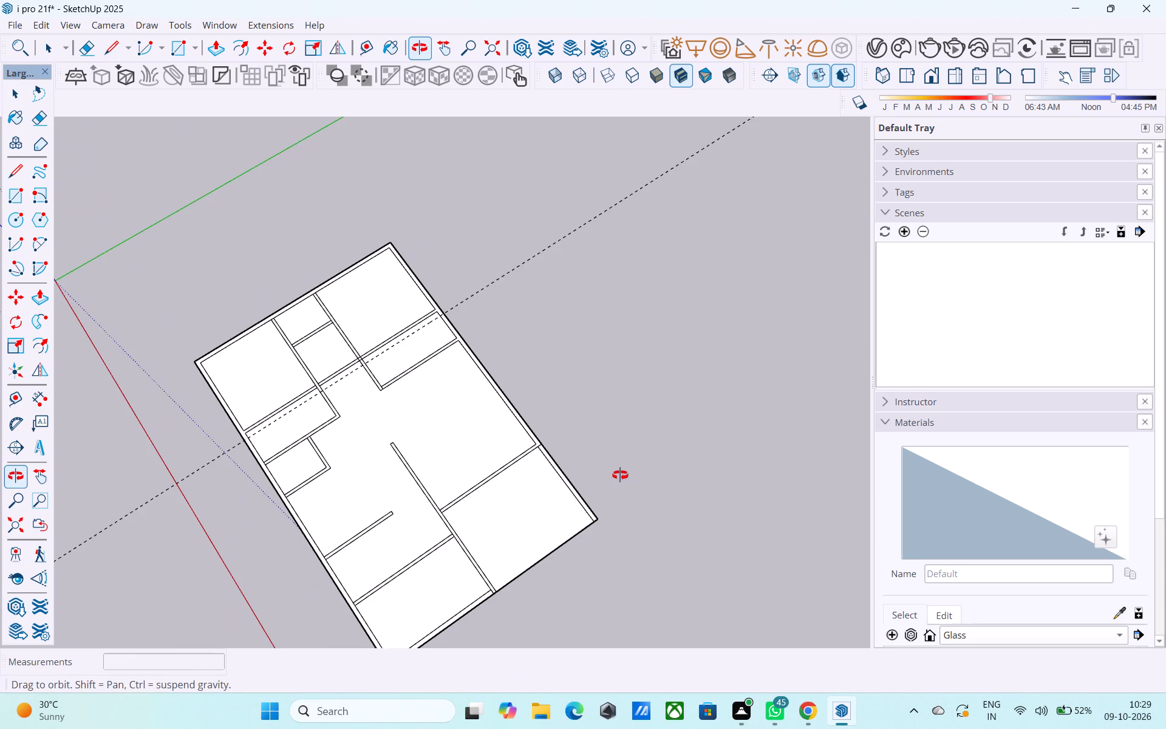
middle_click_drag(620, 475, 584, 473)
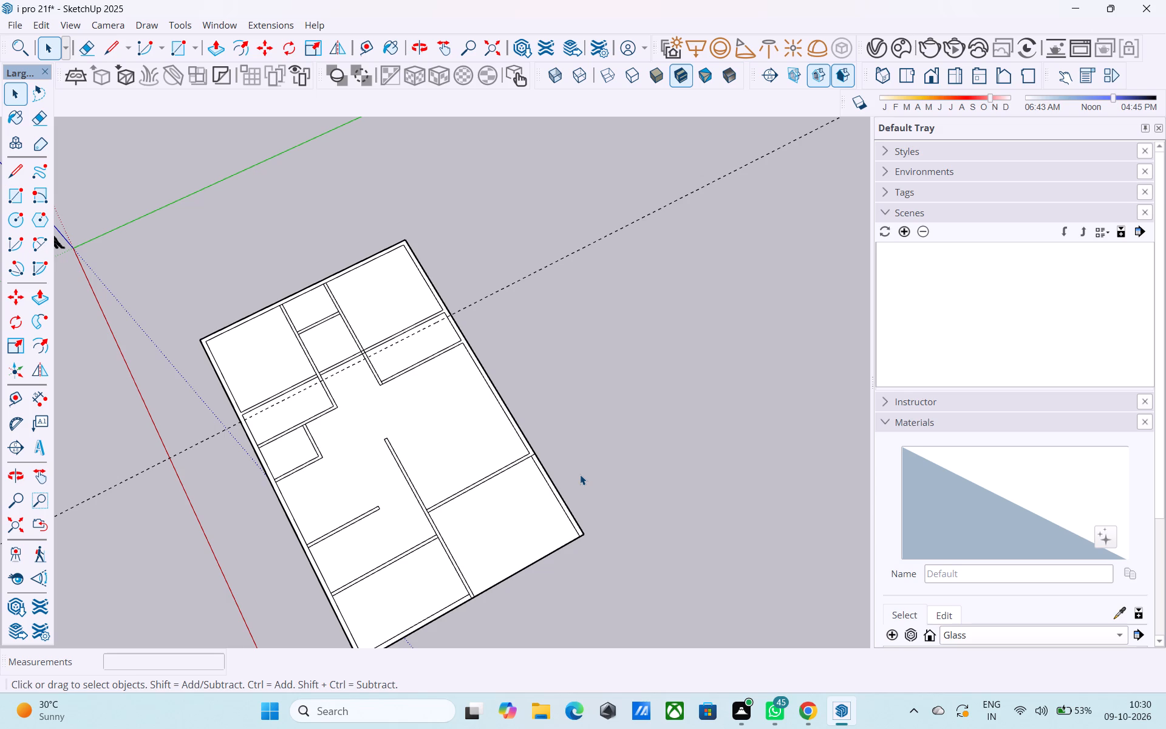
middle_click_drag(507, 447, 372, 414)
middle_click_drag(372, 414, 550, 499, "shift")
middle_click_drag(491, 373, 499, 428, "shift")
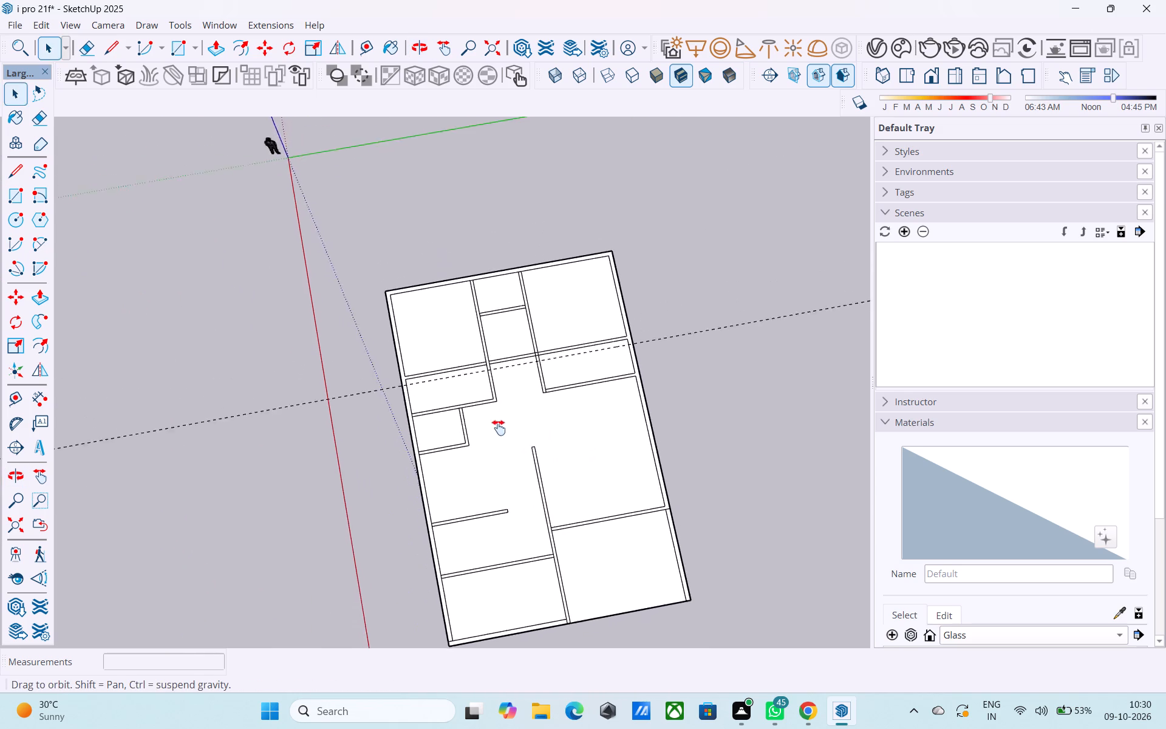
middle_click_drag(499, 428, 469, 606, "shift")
Remove the cross wall inside the room above the small room, closing its 6" gap in the outer wall's inner line and erasing both wall lines.
scroll(482, 412, "up", 8)
middle_click_drag(493, 409, 455, 357, "shift")
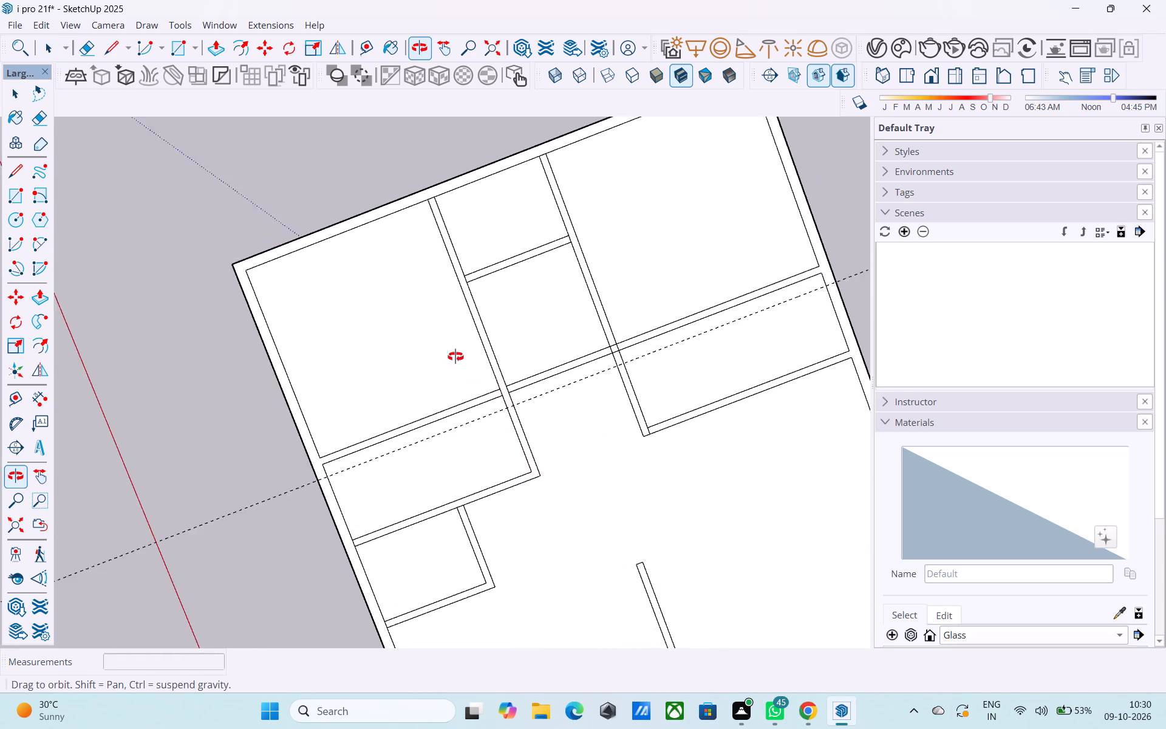
middle_click_drag(455, 357, 439, 336, "shift")
middle_click_drag(502, 411, 322, 380)
middle_click_drag(339, 400, 428, 422, "shift")
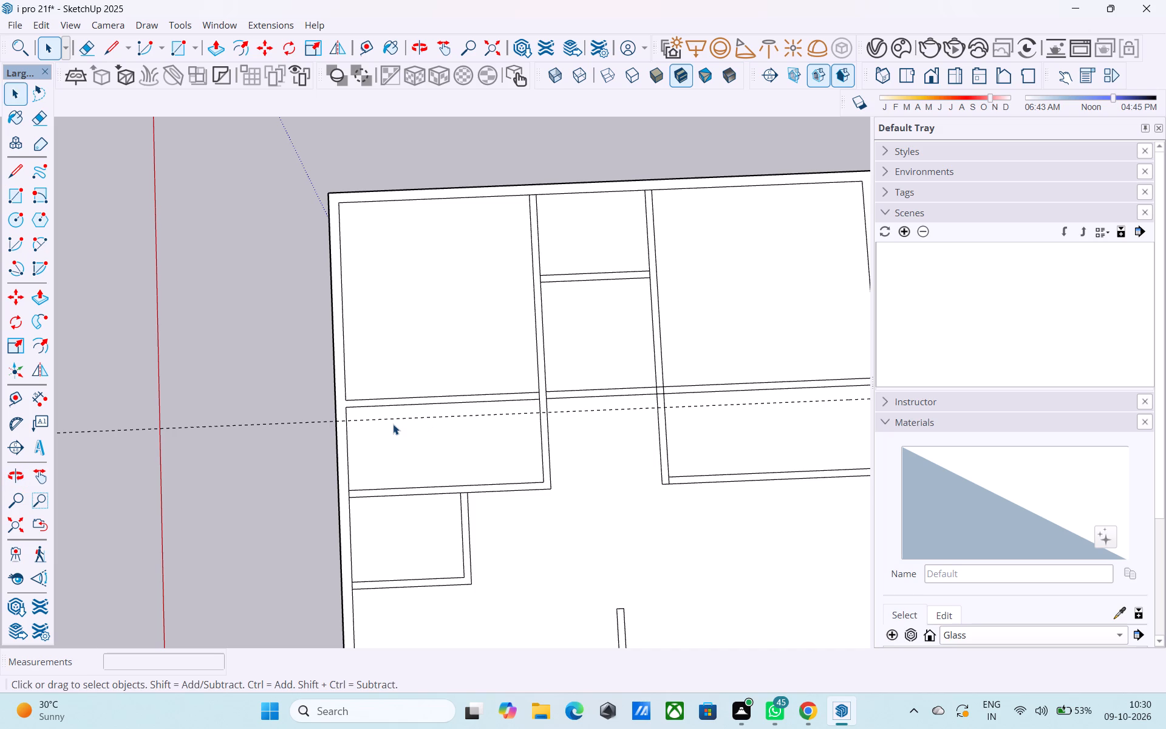
key("l")
scroll(370, 408, "up", 7)
left_click(342, 397)
left_click(336, 419)
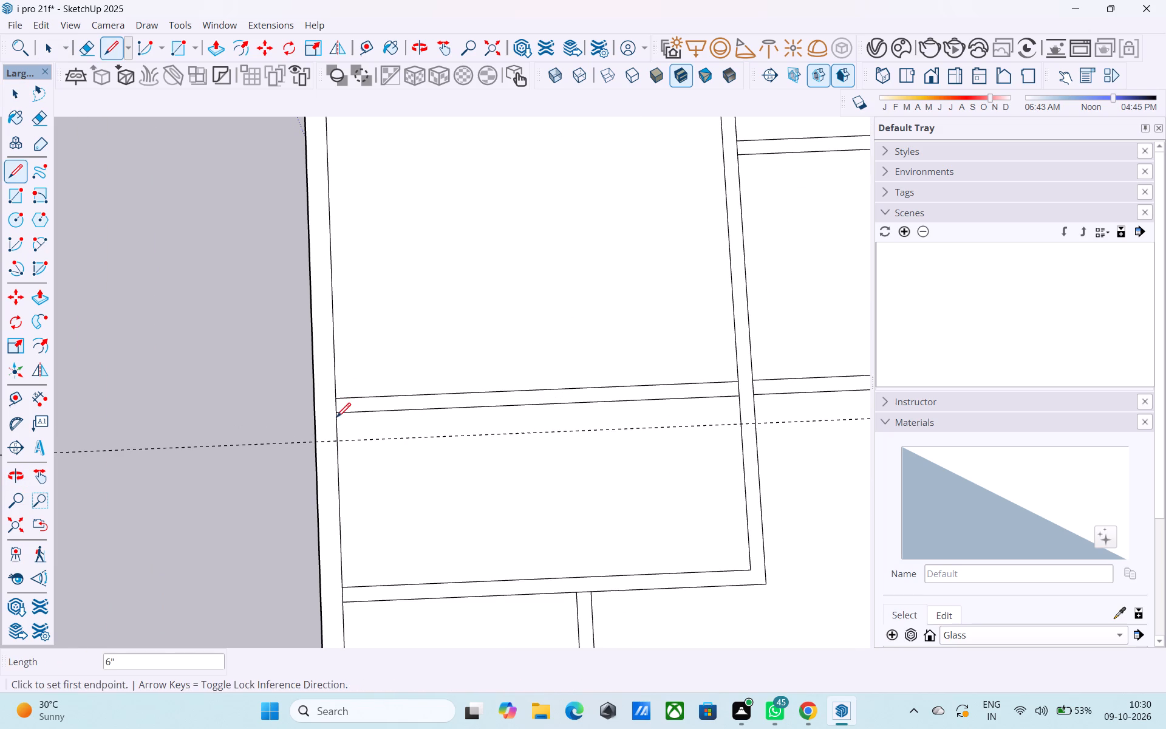
key("space")
key("e")
left_click_drag(442, 380, 450, 431)
scroll(458, 421, "down", 5)
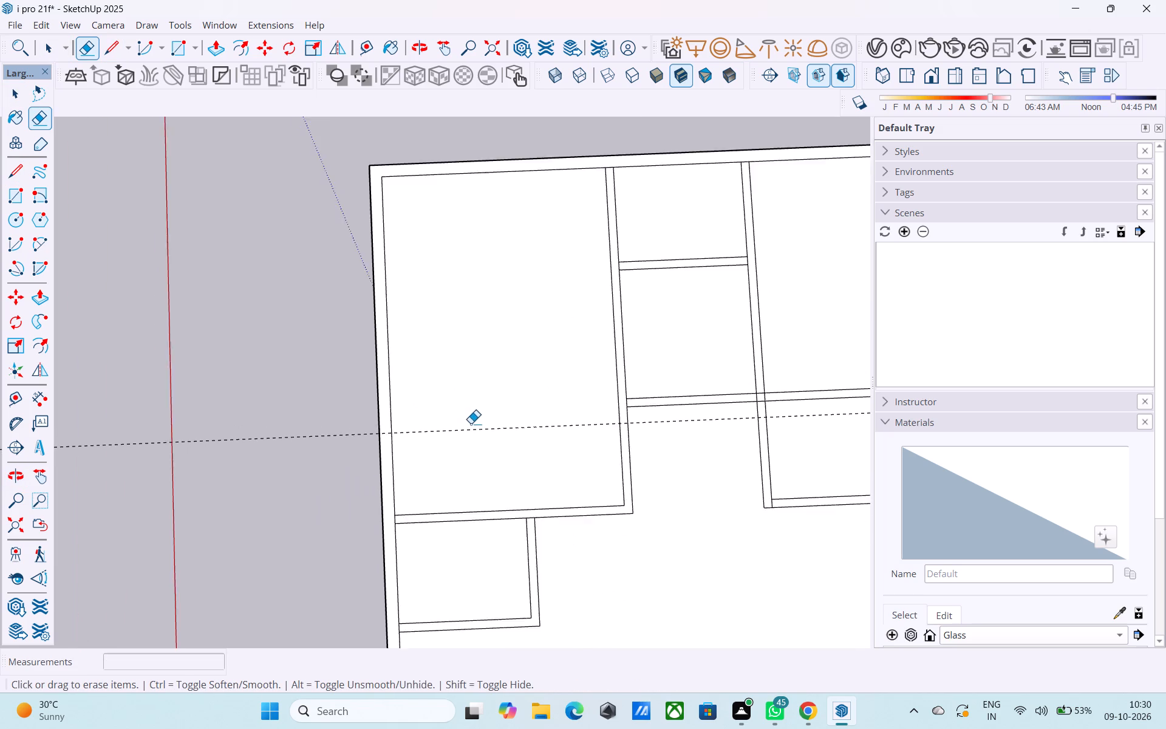
Examine the whole floor plan's wall layout and junctions, from the upper rooms down to the lower corner rooms.
scroll(471, 423, "down", 5)
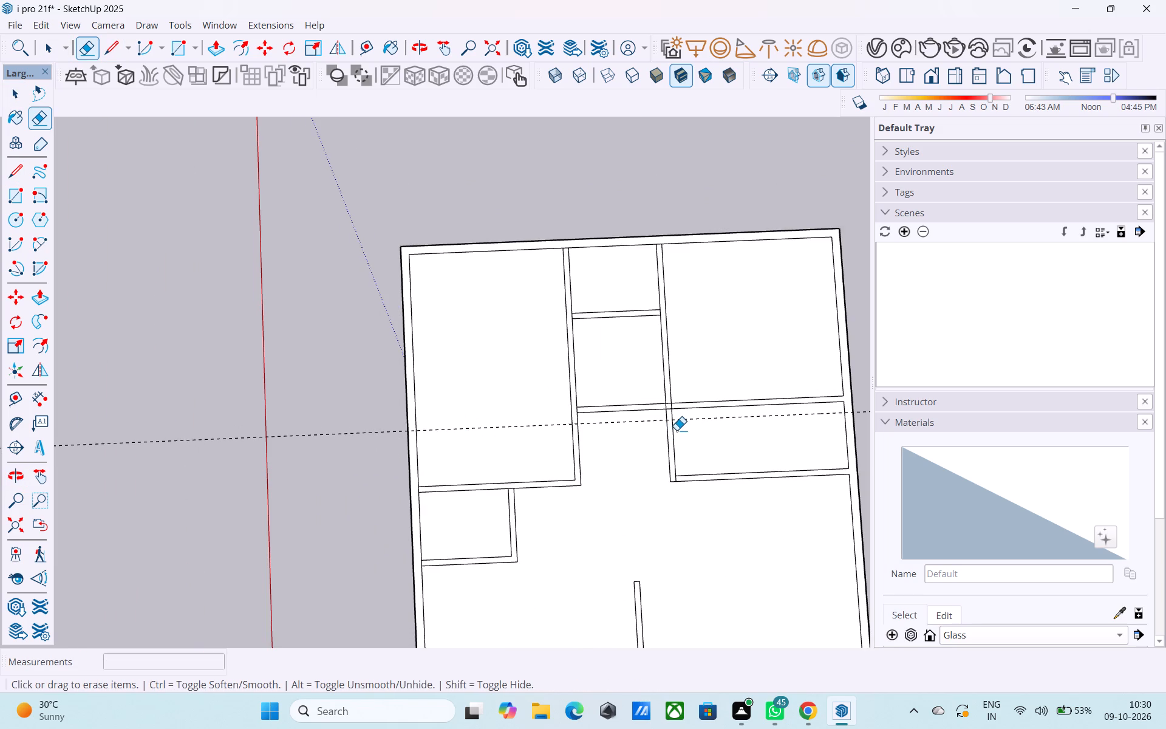
scroll(571, 406, "down", 4)
middle_click_drag(647, 479, 467, 397)
scroll(476, 386, "down", 3)
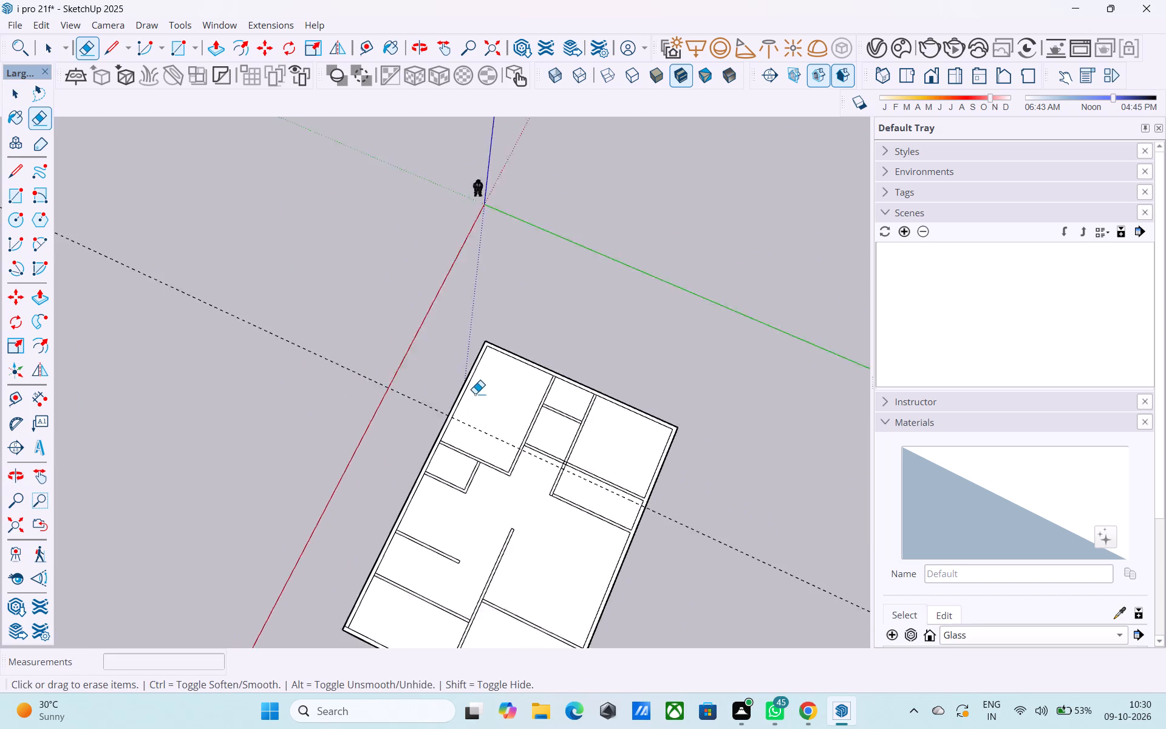
scroll(475, 394, "down", 5)
middle_click_drag(468, 457, 564, 456)
scroll(573, 445, "up", 5)
scroll(554, 432, "down", 1)
scroll(554, 432, "up", 4)
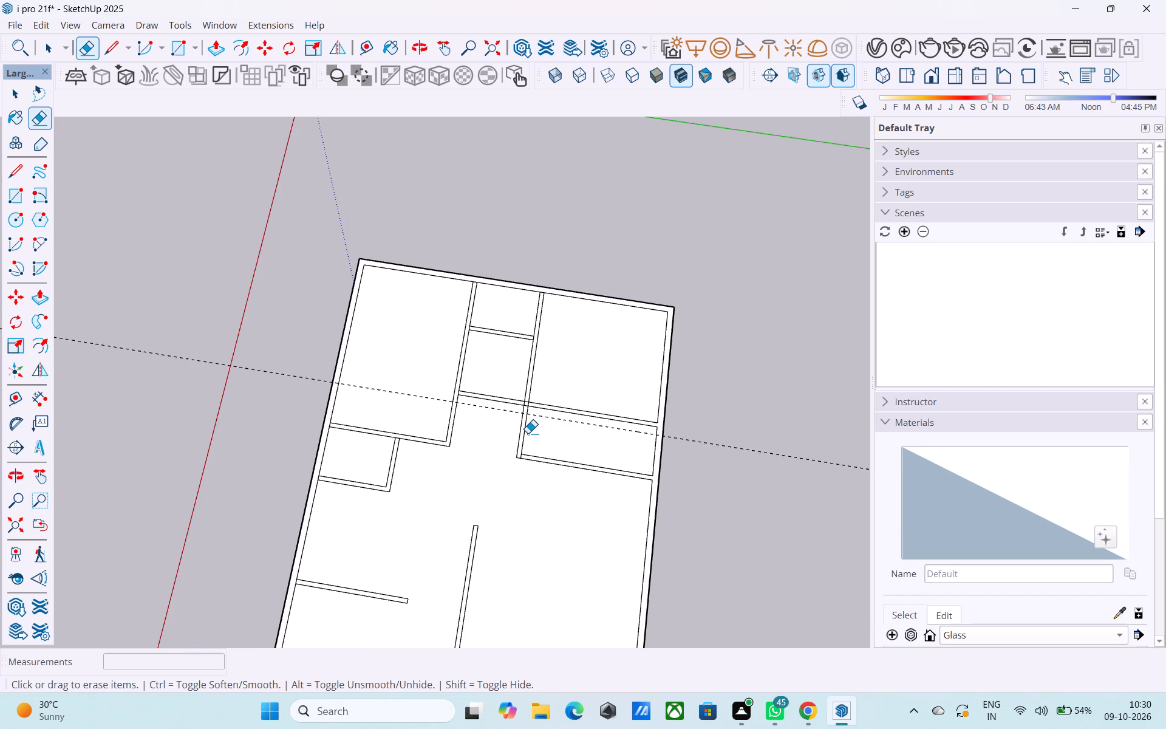
scroll(527, 433, "up", 5)
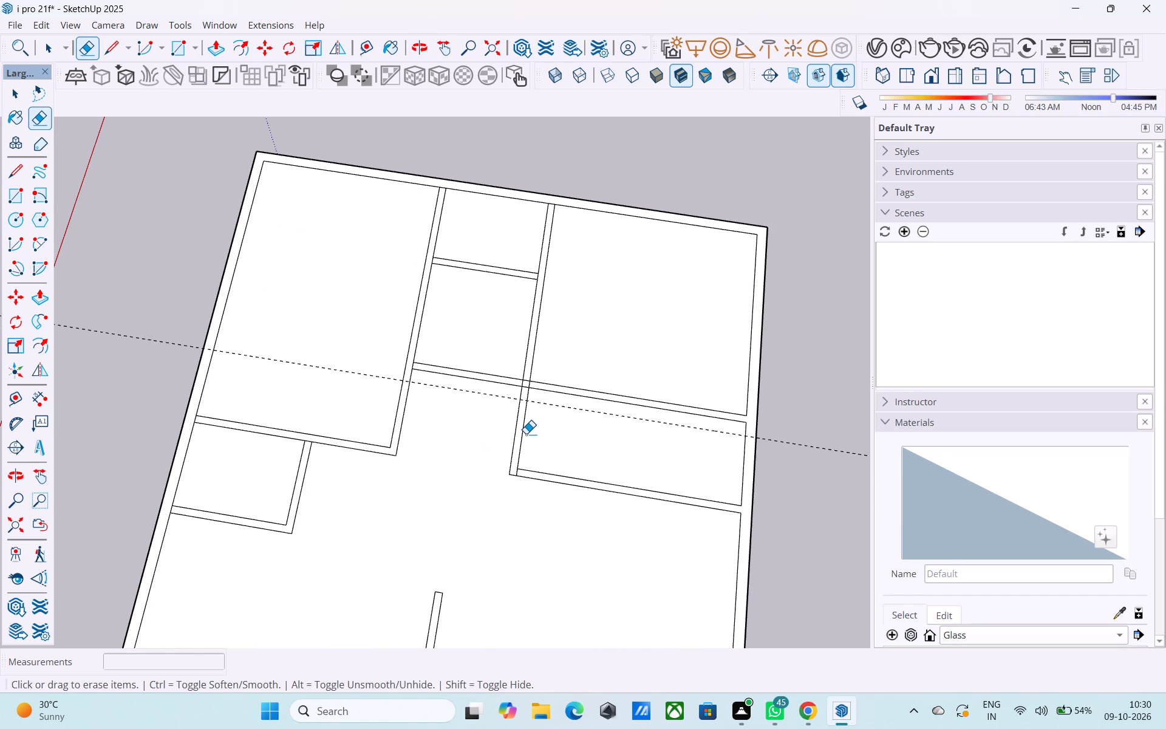
middle_click_drag(519, 434, 519, 450, "shift")
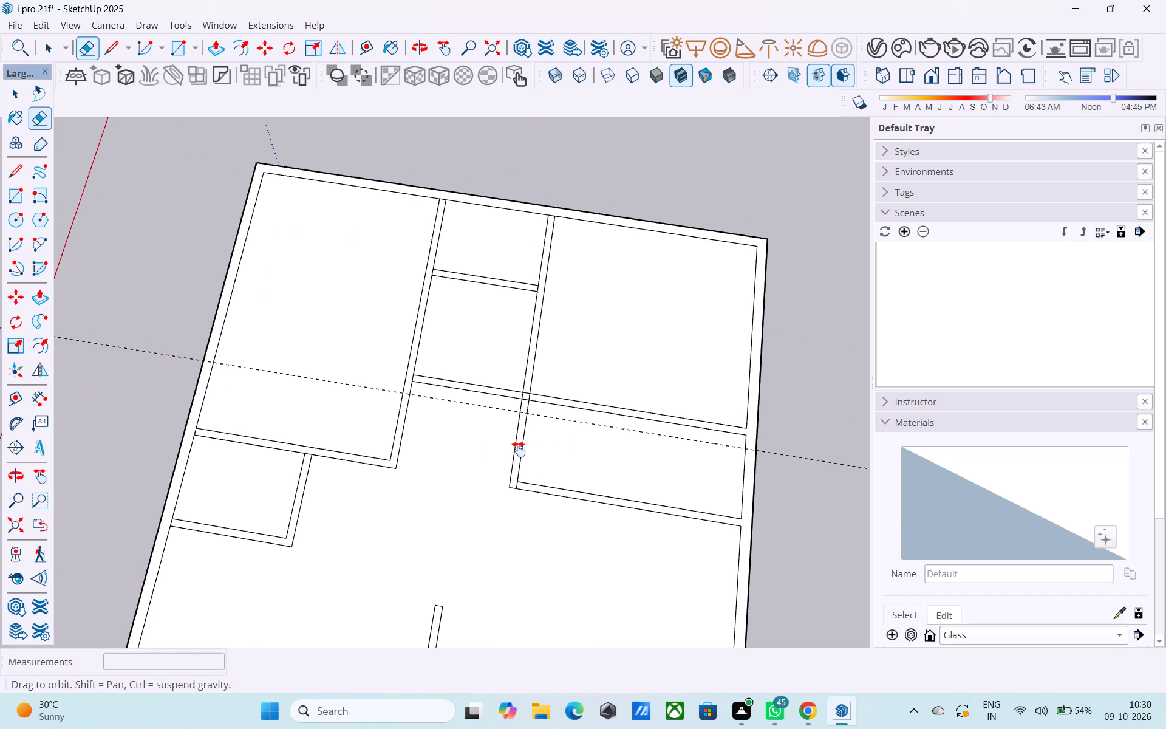
middle_click_drag(519, 450, 558, 479, "shift")
scroll(508, 395, "up", 1)
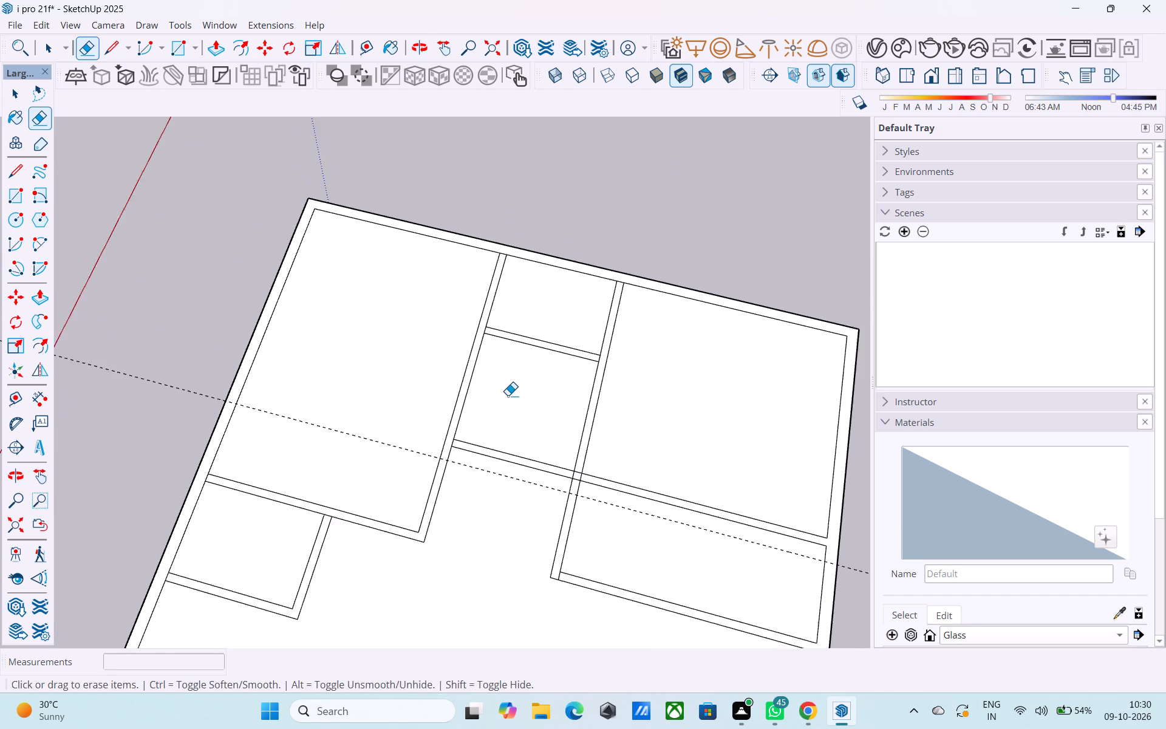
middle_click_drag(511, 400, 650, 391)
middle_click_drag(566, 456, 548, 444)
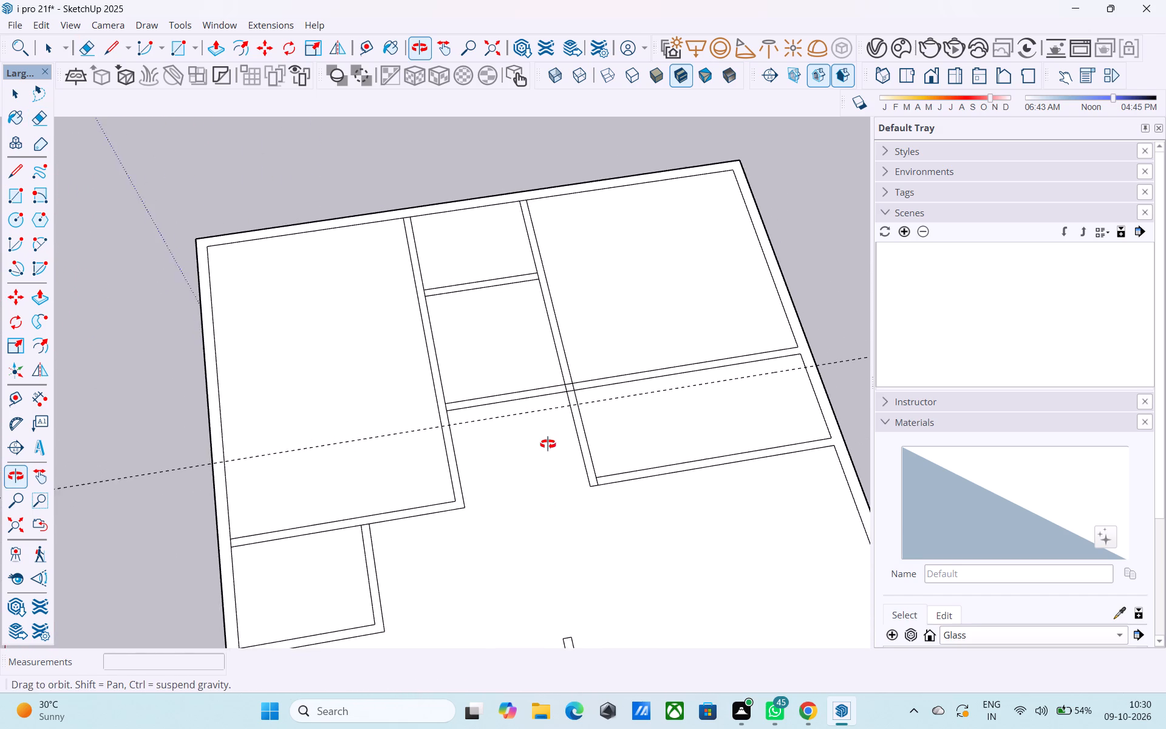
middle_click_drag(548, 444, 528, 440)
scroll(522, 459, "up", 2)
key("space")
middle_click_drag(489, 454, 377, 395)
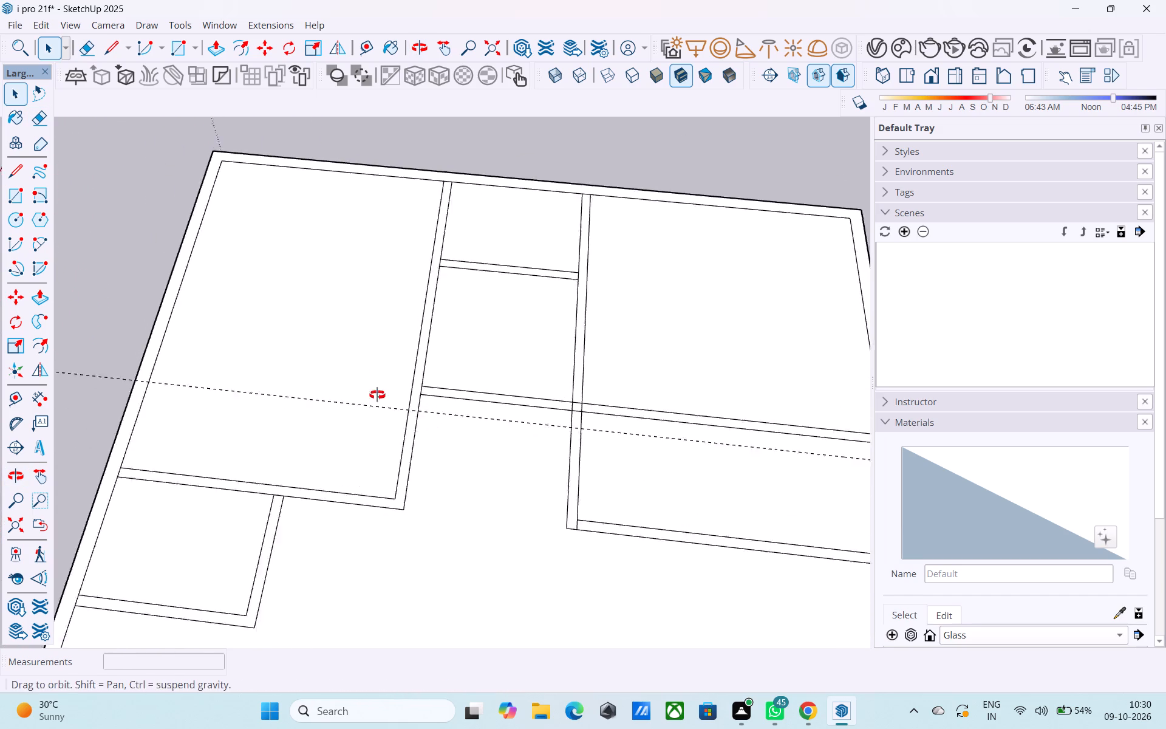
middle_click_drag(377, 395, 355, 369)
scroll(378, 368, "down", 15)
middle_click_drag(476, 482, 545, 419)
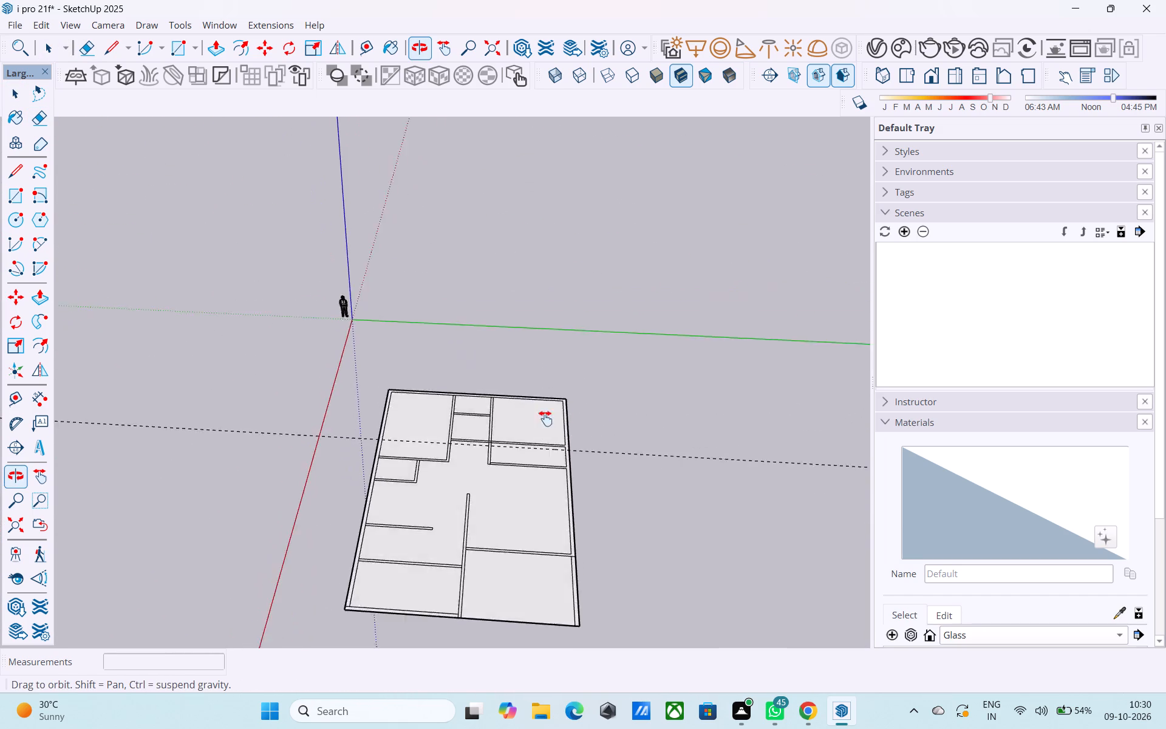
middle_click_drag(545, 419, 581, 505)
middle_click_drag(527, 425, 549, 527)
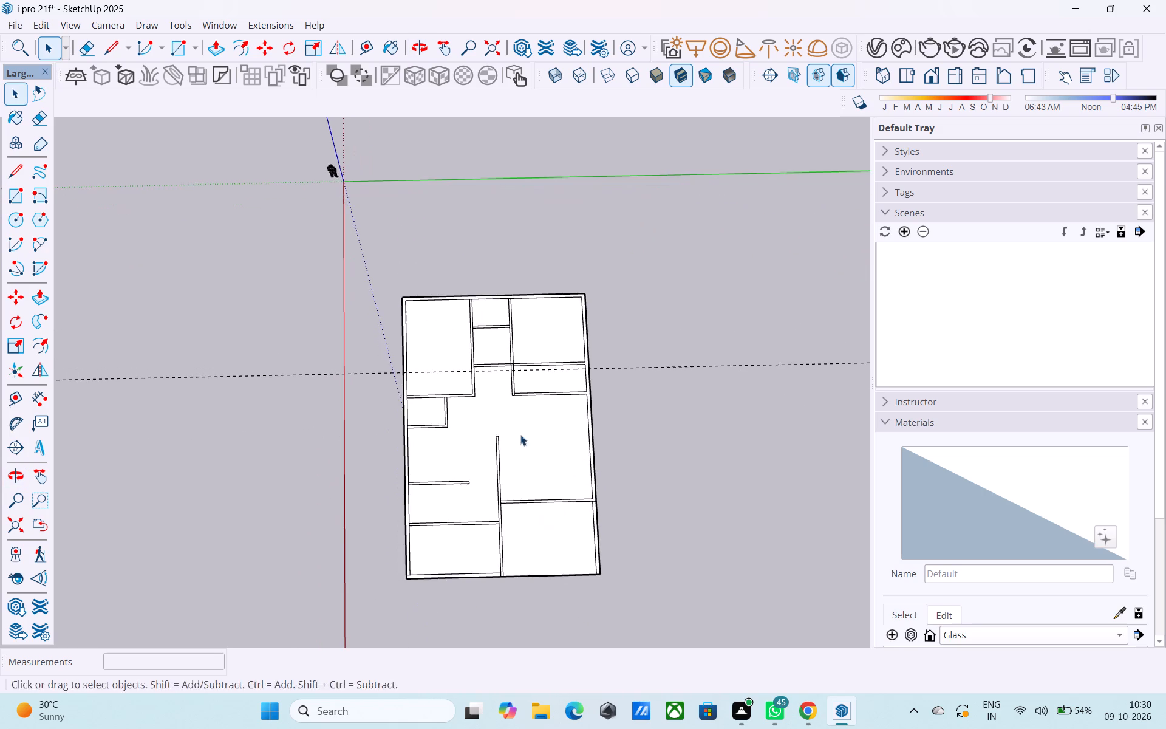
middle_click_drag(513, 411, 516, 462)
scroll(474, 423, "up", 17)
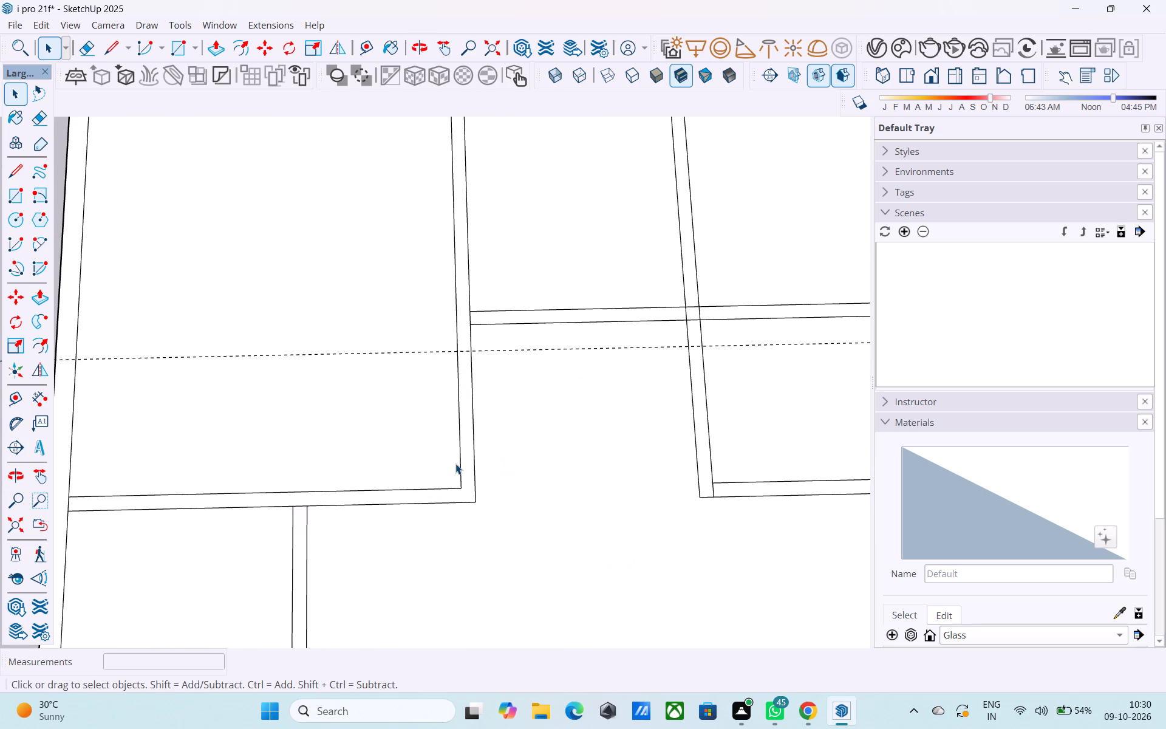
scroll(455, 471, "down", 6)
middle_click_drag(534, 533, 520, 484)
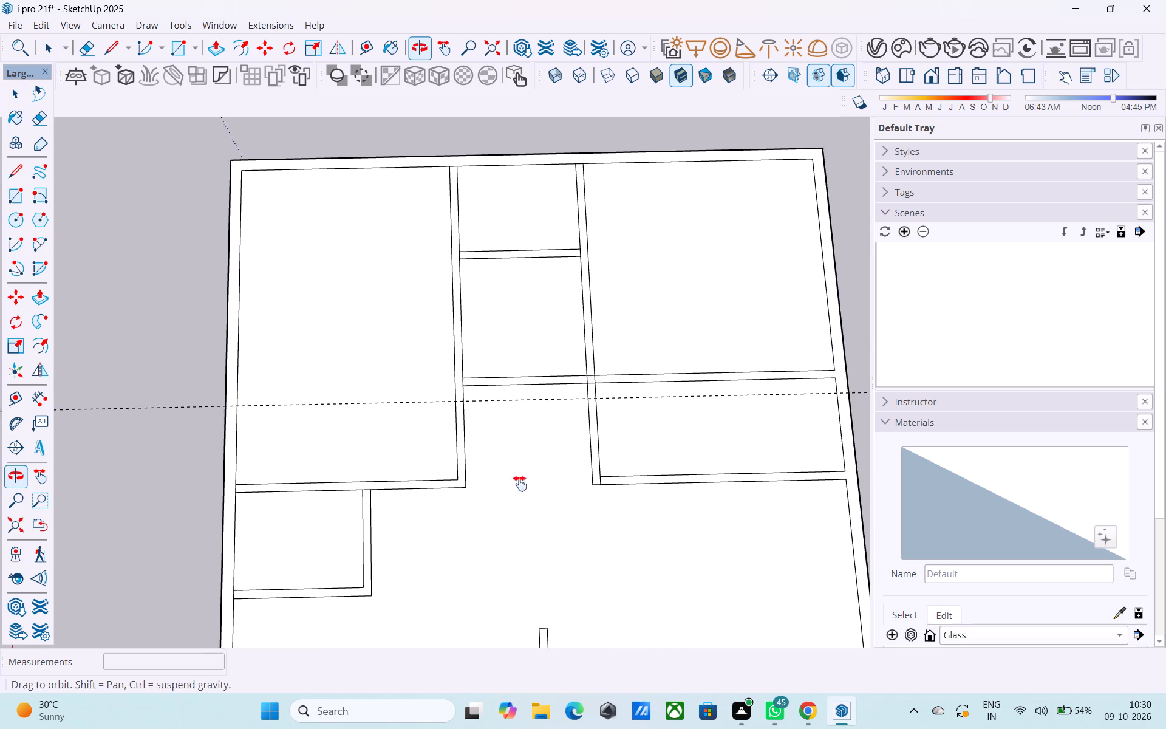
middle_click_drag(520, 484, 513, 394)
scroll(511, 398, "down", 4)
middle_click_drag(523, 464, 520, 326)
middle_click_drag(511, 455, 525, 338, "shift")
Save the floor plan model.
key("ctrl+s")
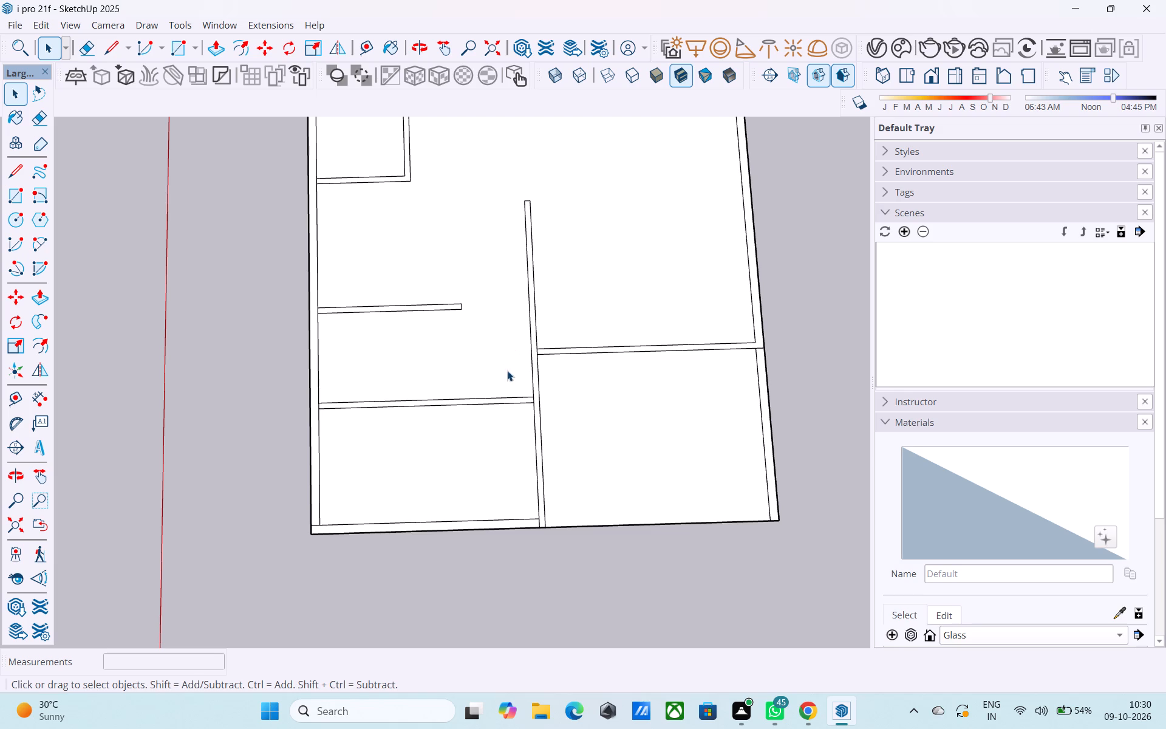
Erase the line stub in the lower outer wall corner and the short segments closing the lower cross wall and free-ended wall junctions.
scroll(517, 375, "down", 2)
middle_click_drag(515, 382, 470, 486, "shift")
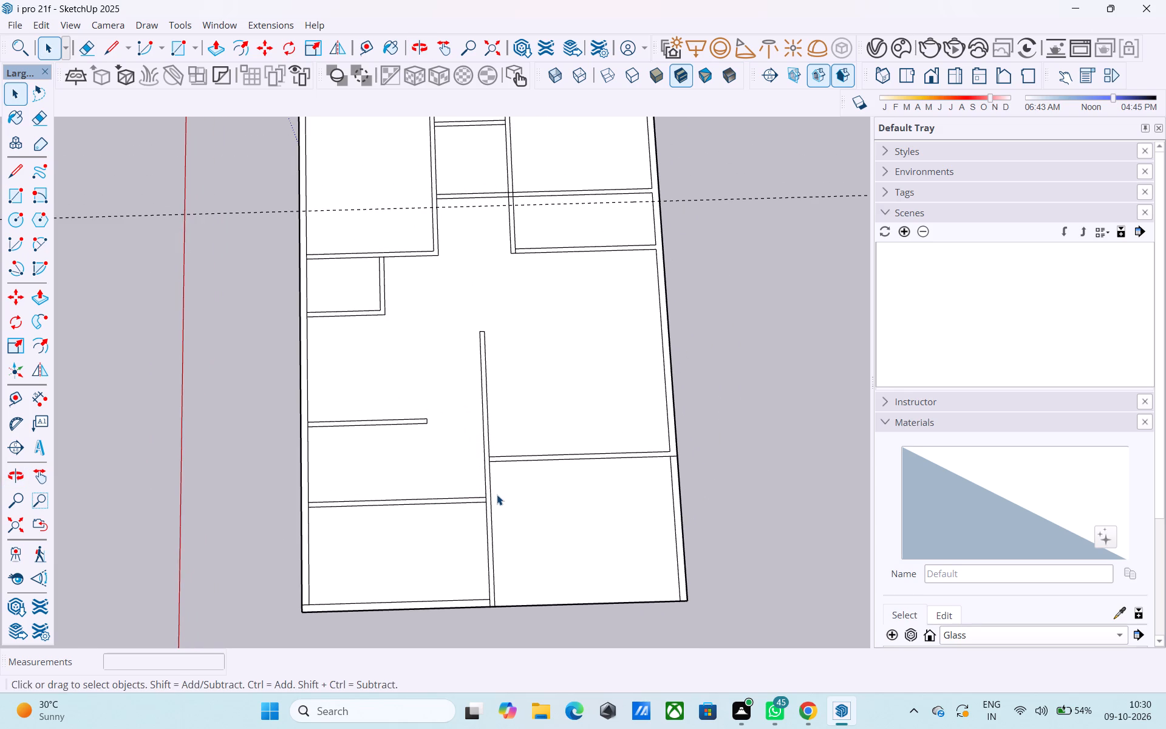
key("e")
scroll(324, 629, "up", 2)
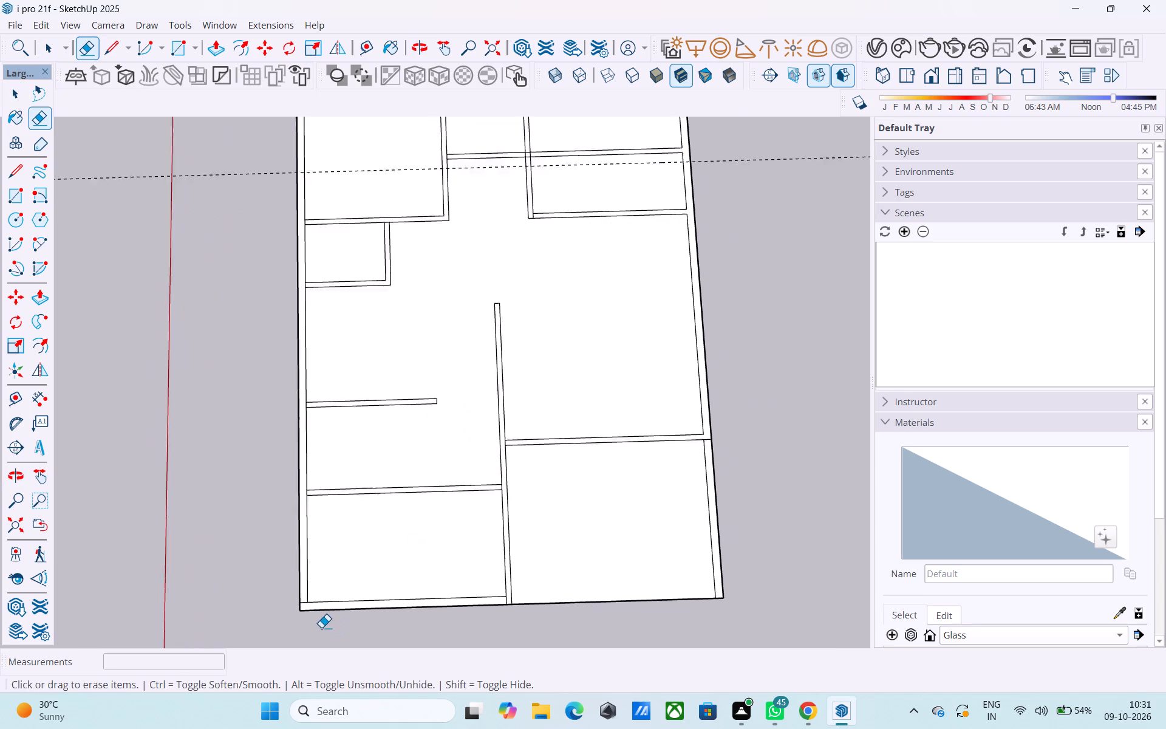
scroll(321, 628, "up", 6)
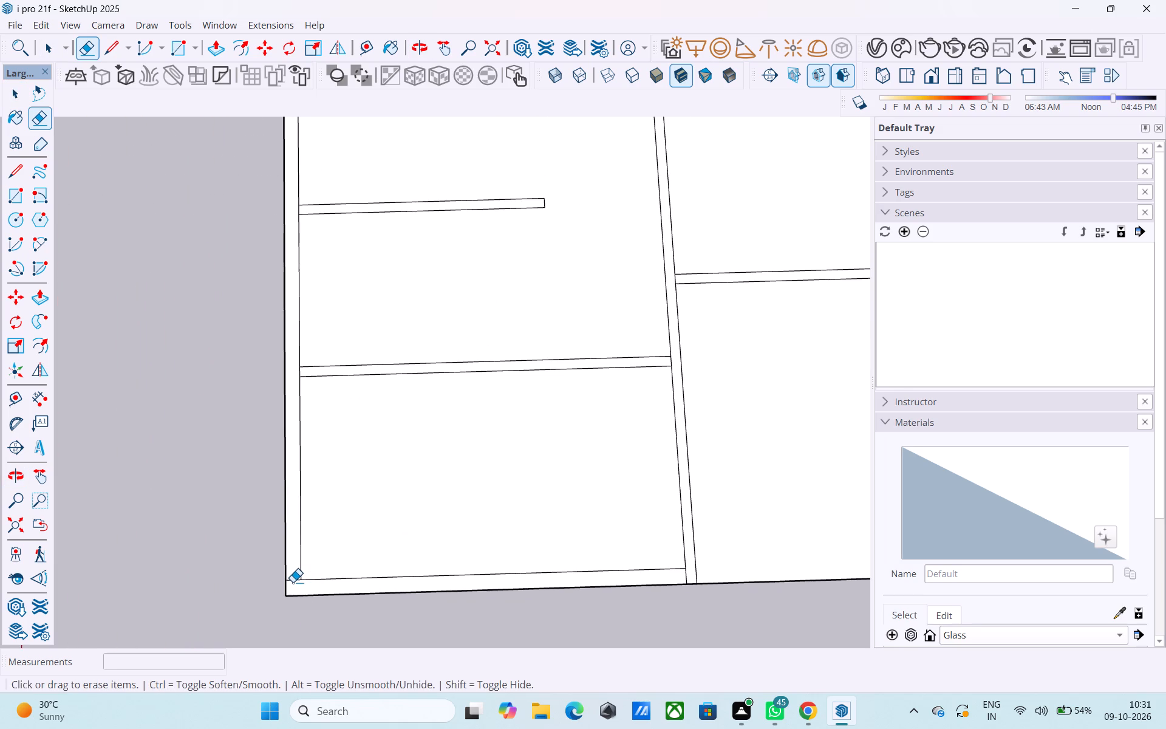
left_click(293, 582)
left_click(300, 372)
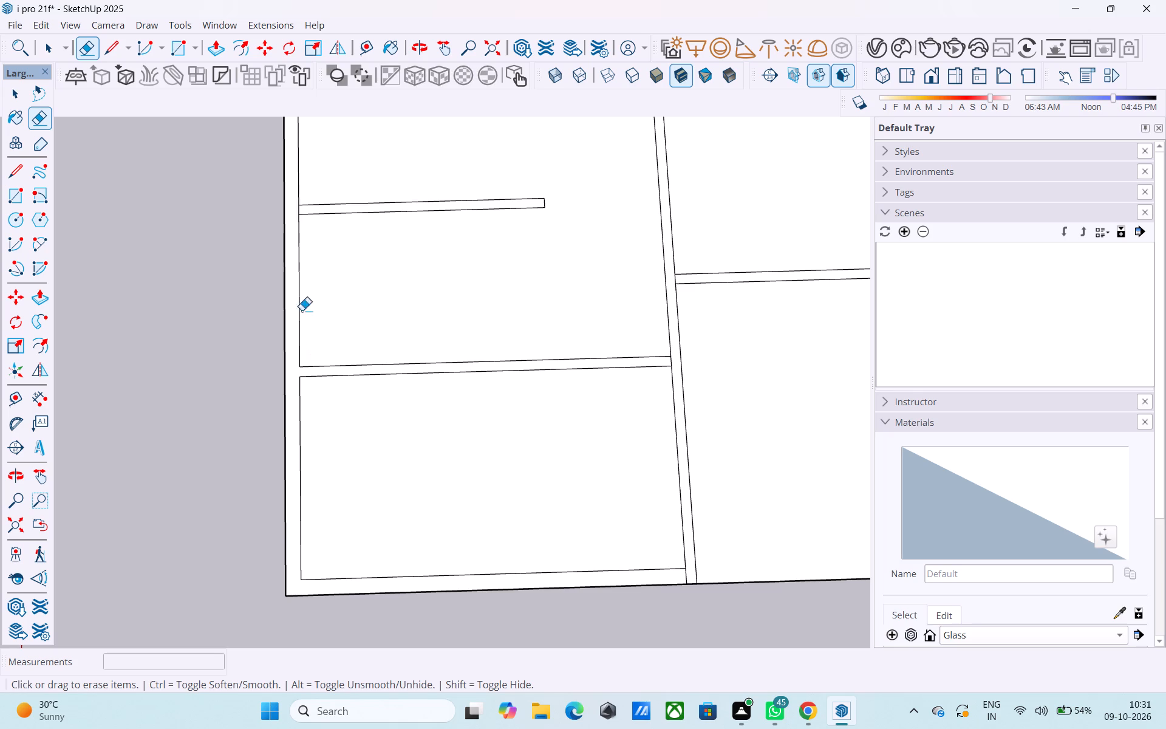
left_click(297, 207)
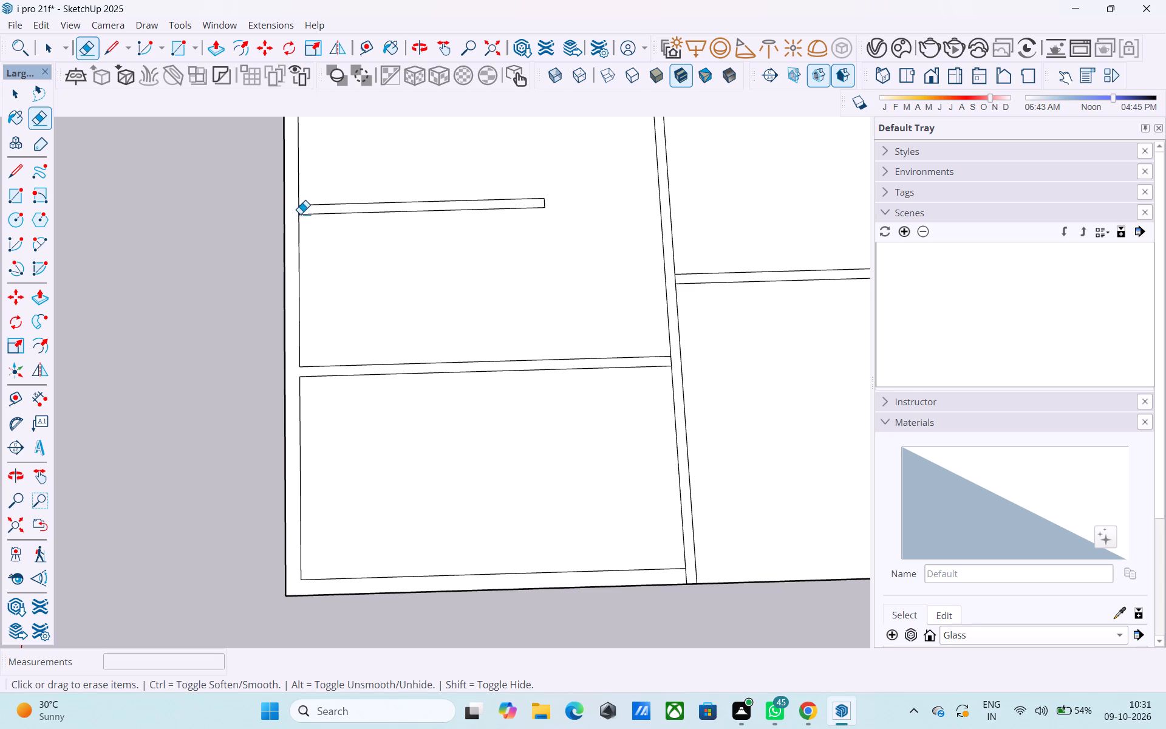
left_click(300, 211)
Erase the short segments closing the small side room's wall junctions with the outer wall and with the wall above it.
scroll(305, 385, "down", 5)
middle_click_drag(302, 365, 307, 424)
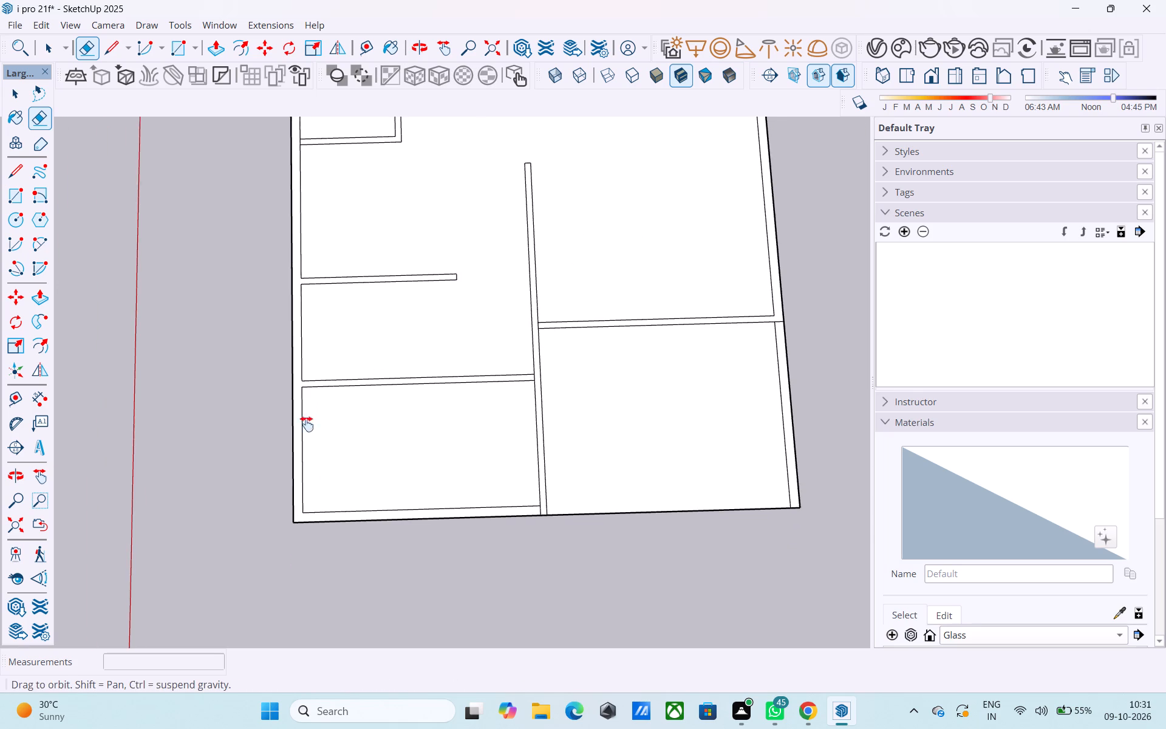
middle_click_drag(307, 424, 284, 569)
middle_click_drag(261, 341, 316, 466, "shift")
scroll(322, 447, "up", 7)
left_click(333, 440)
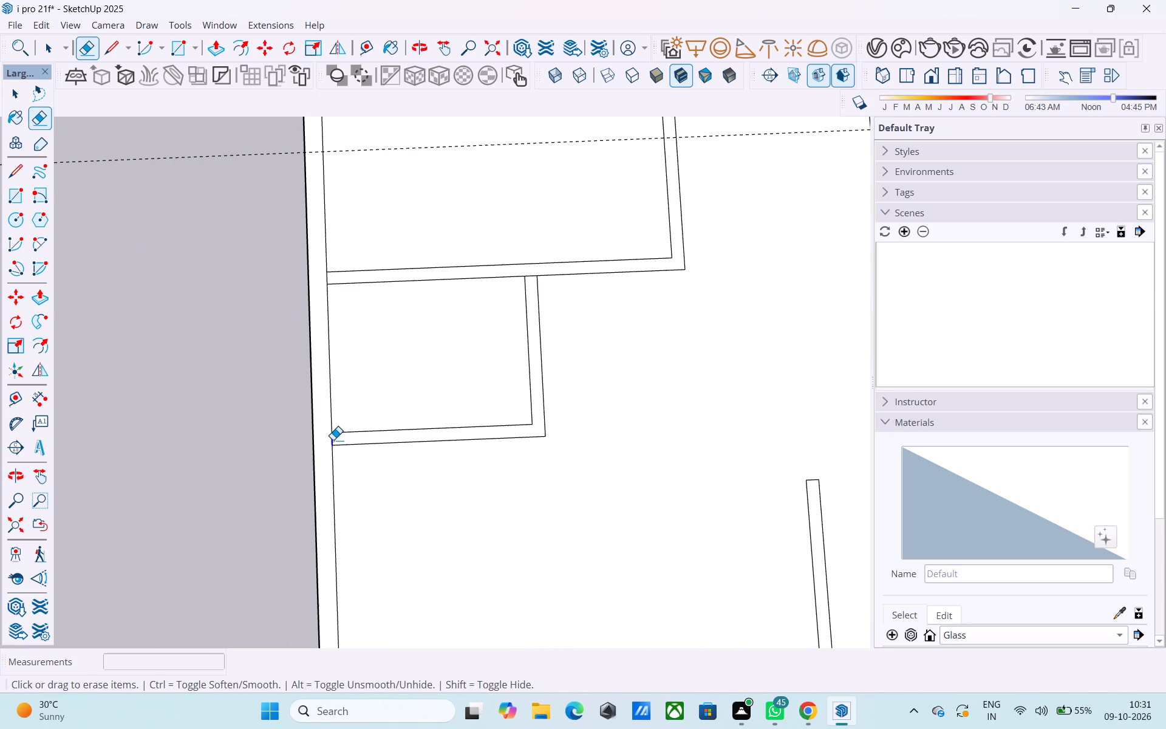
left_click(328, 278)
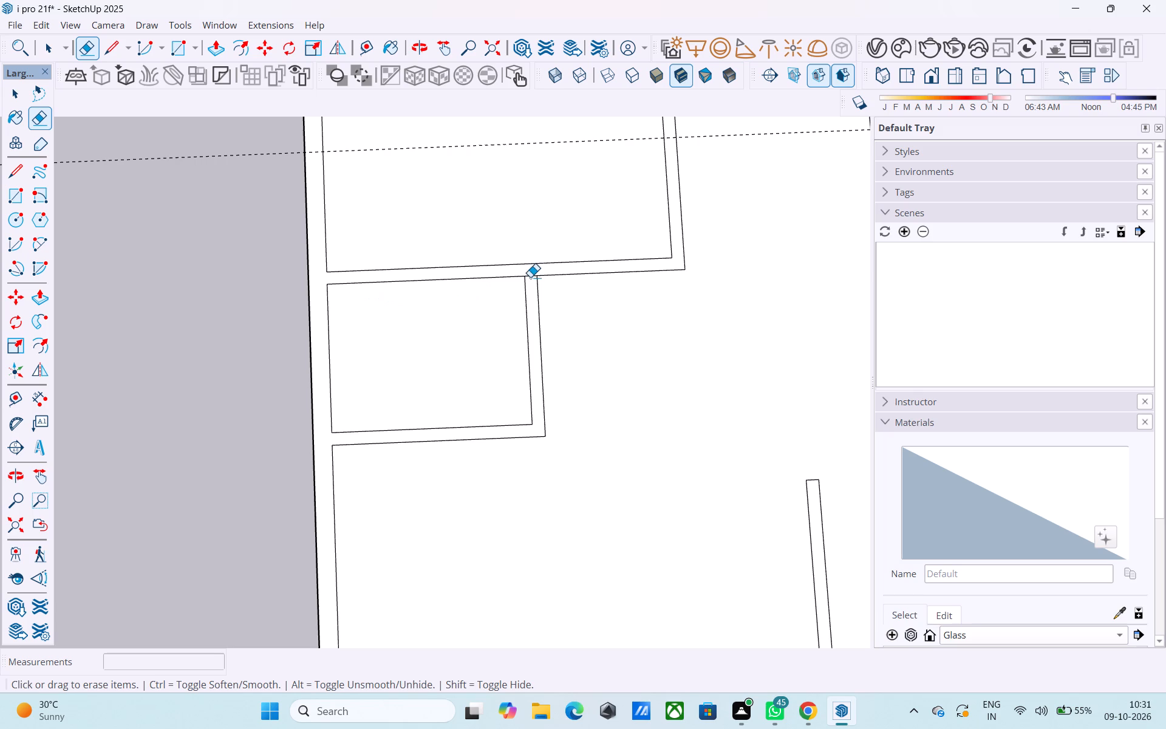
left_click(531, 277)
Erase the short segments where the two upper partition walls meet the inner line of the upper outer wall.
scroll(547, 321, "down", 3)
scroll(525, 375, "down", 3)
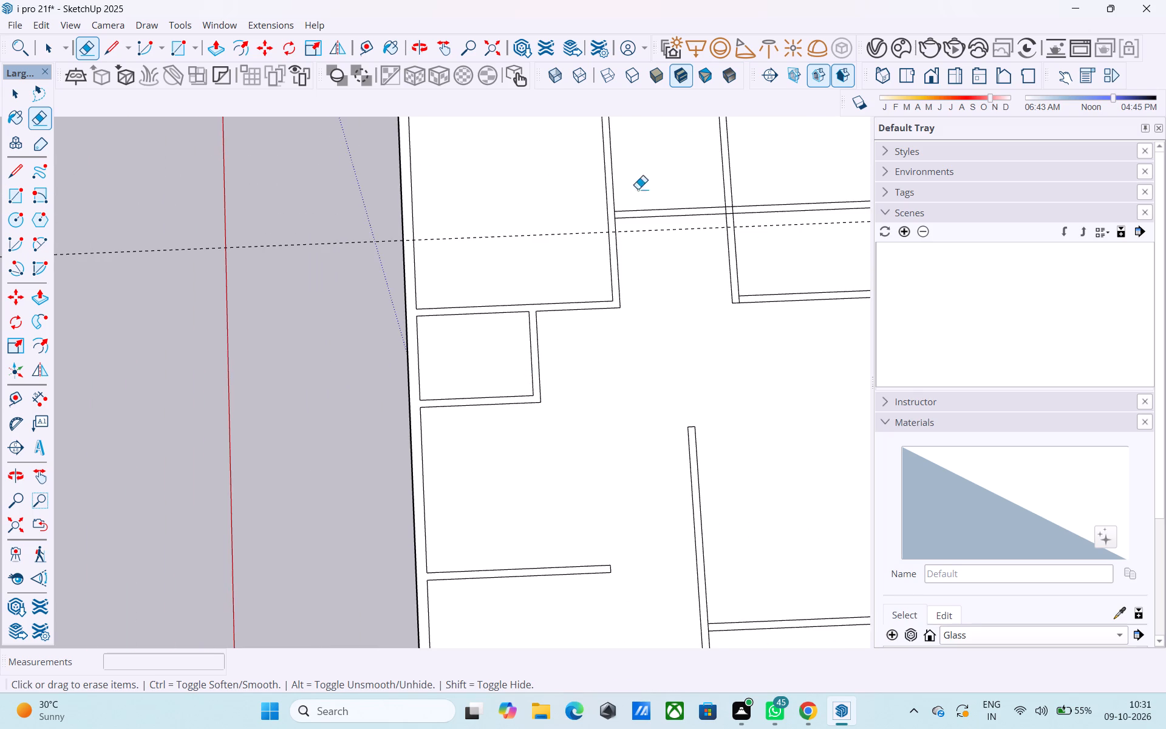
scroll(633, 200, "up", 2)
scroll(647, 231, "down", 3)
middle_click_drag(653, 246, 474, 442, "shift")
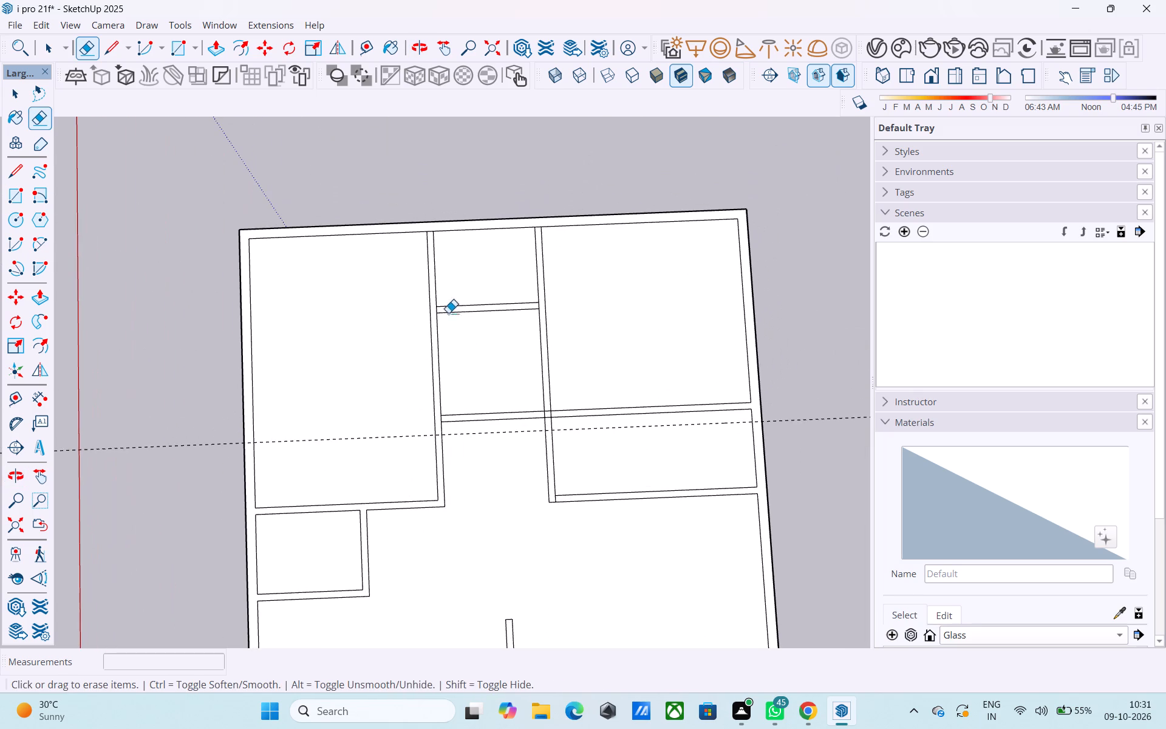
scroll(428, 231, "up", 3)
left_click(430, 233)
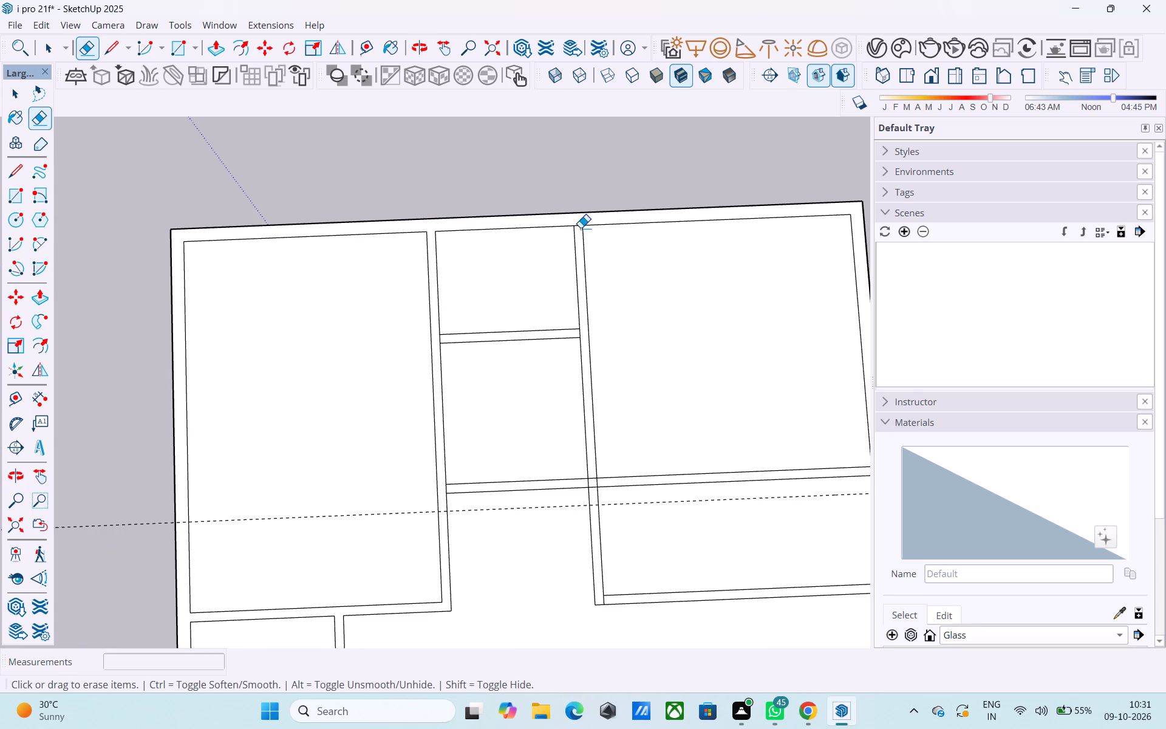
left_click(581, 227)
key("ctrl+z")
scroll(593, 228, "up", 2)
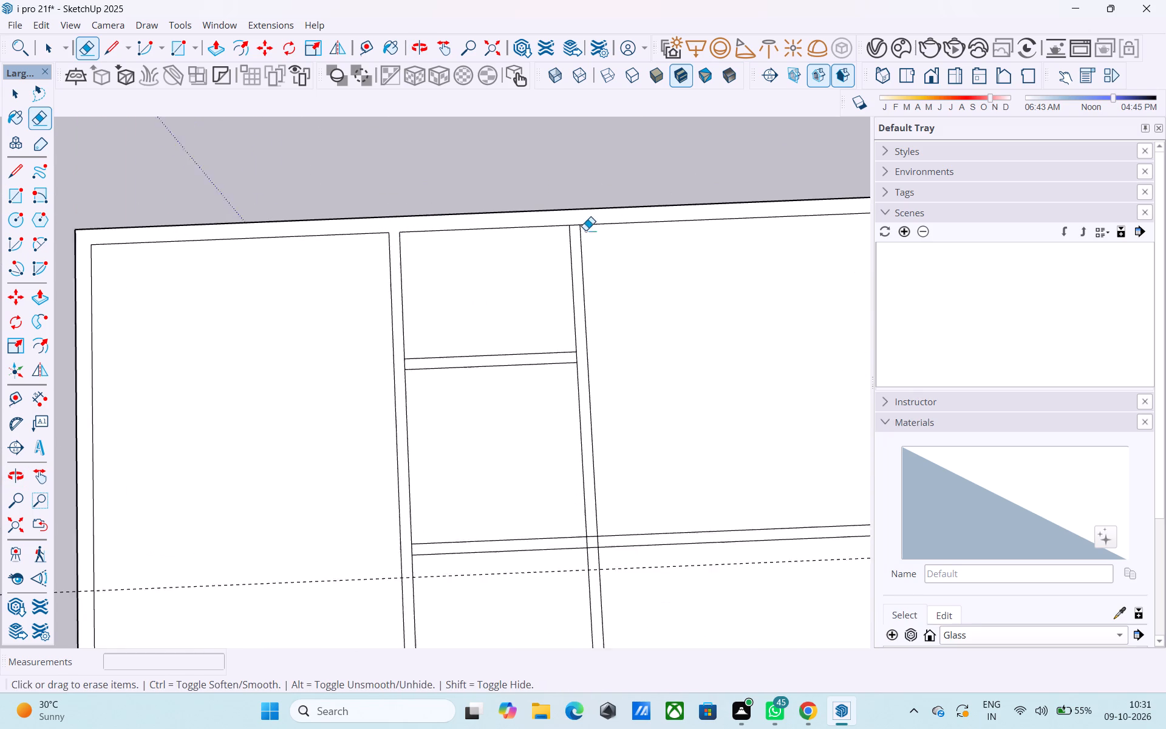
scroll(585, 230, "up", 2)
left_click(577, 225)
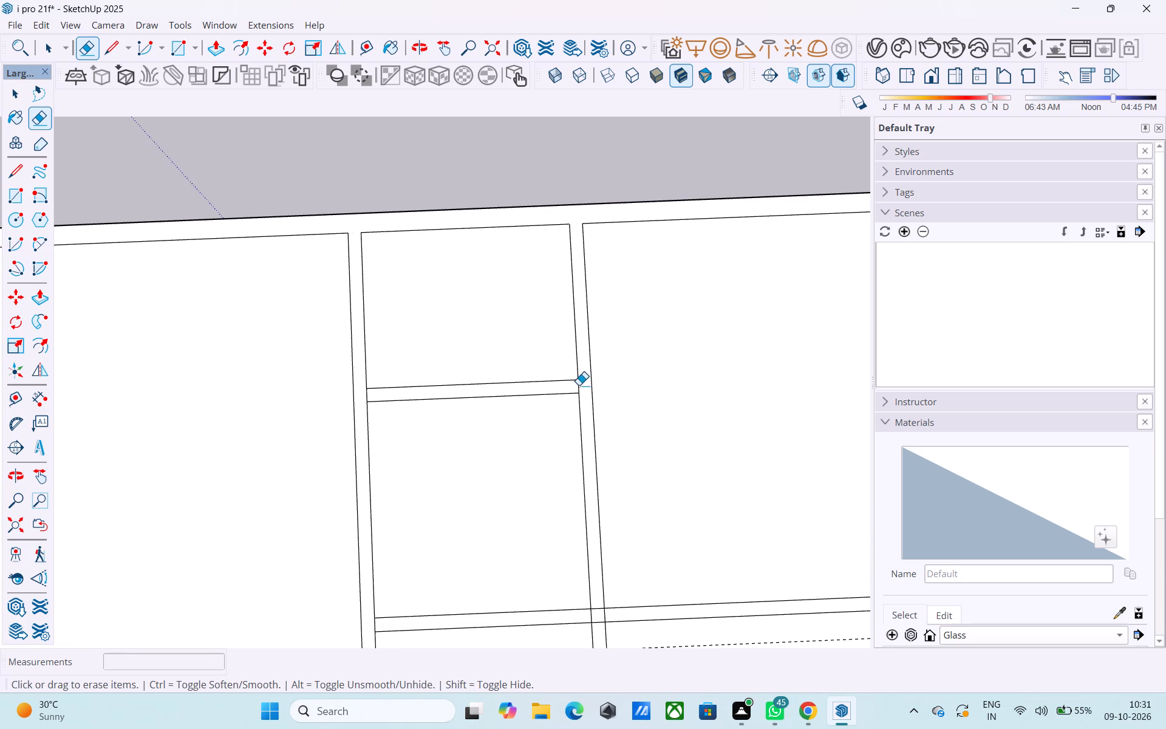
Erase the short segments closing both ends of the cross wall between the two small middle rooms.
left_click(578, 385)
left_click(367, 397)
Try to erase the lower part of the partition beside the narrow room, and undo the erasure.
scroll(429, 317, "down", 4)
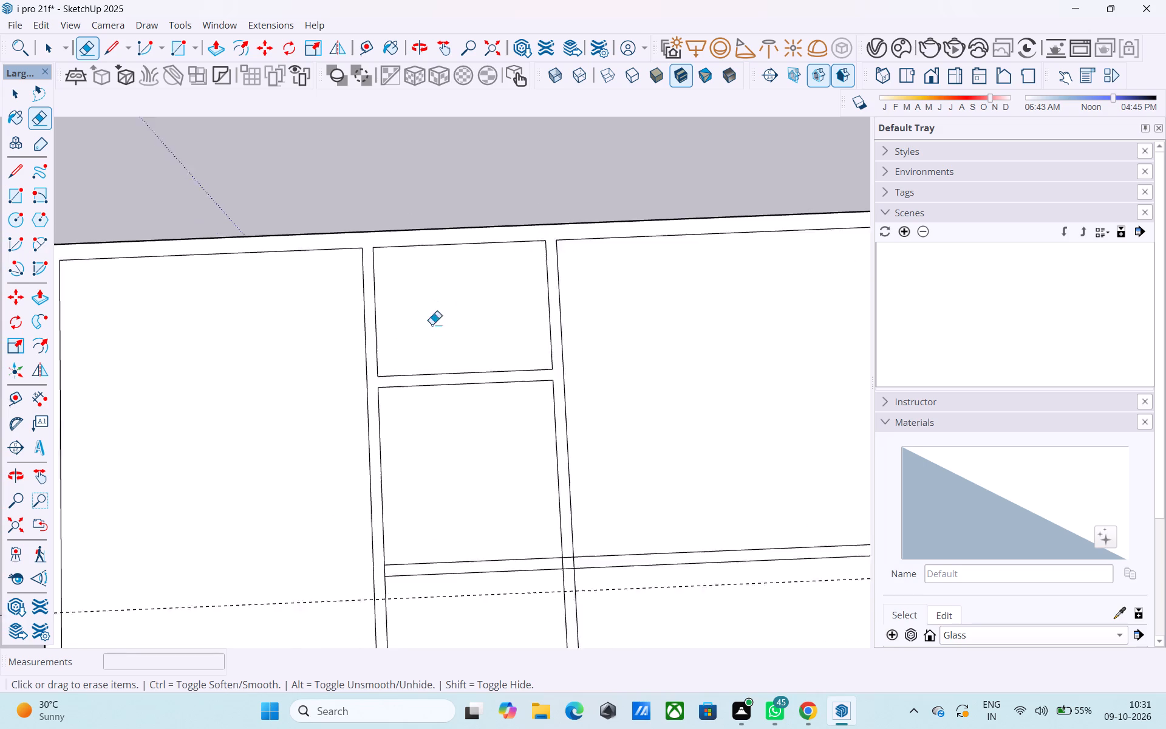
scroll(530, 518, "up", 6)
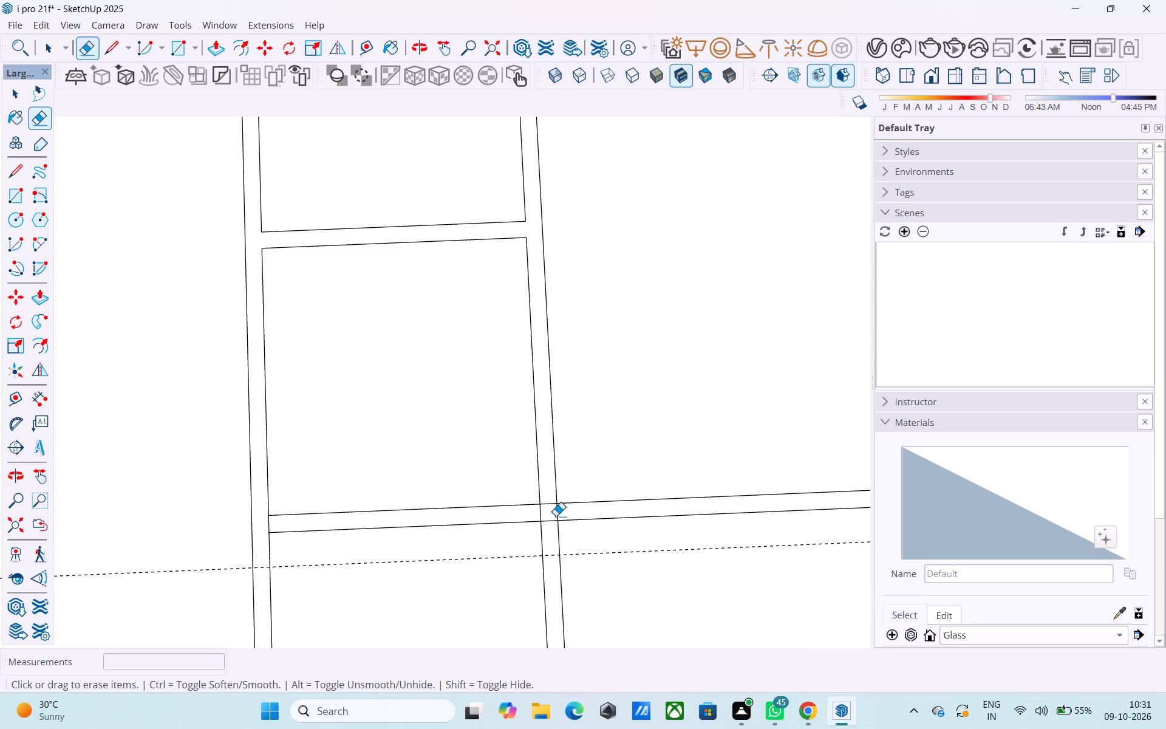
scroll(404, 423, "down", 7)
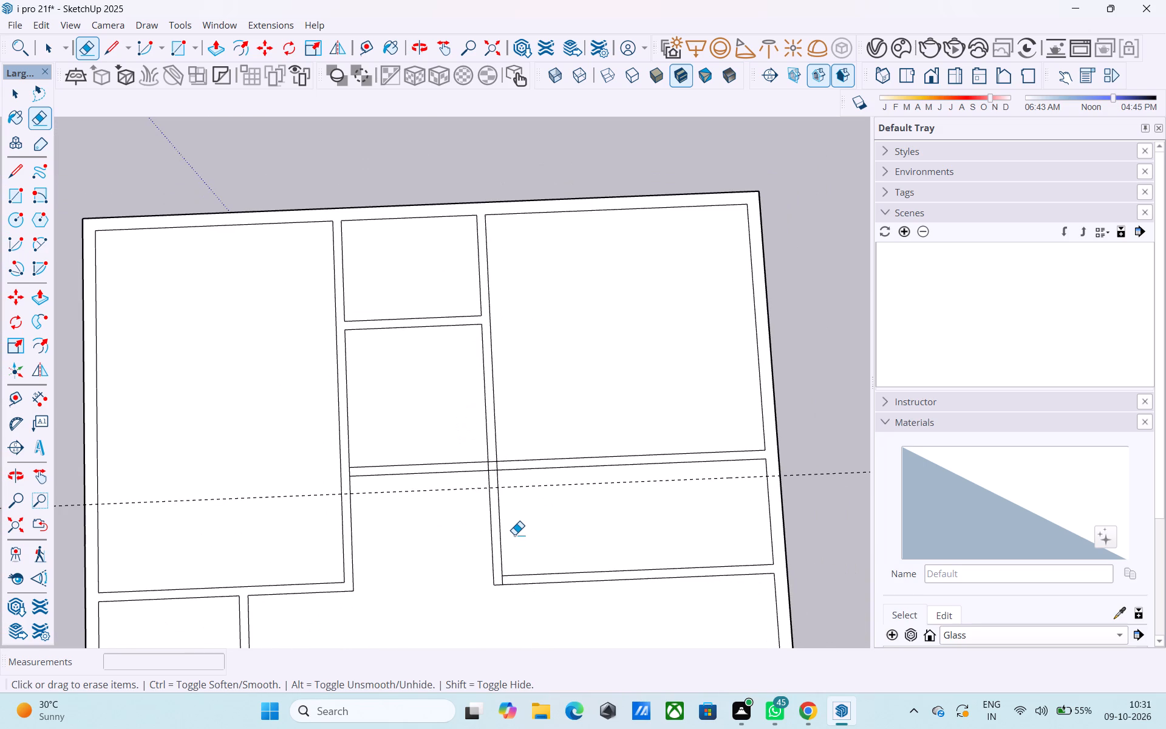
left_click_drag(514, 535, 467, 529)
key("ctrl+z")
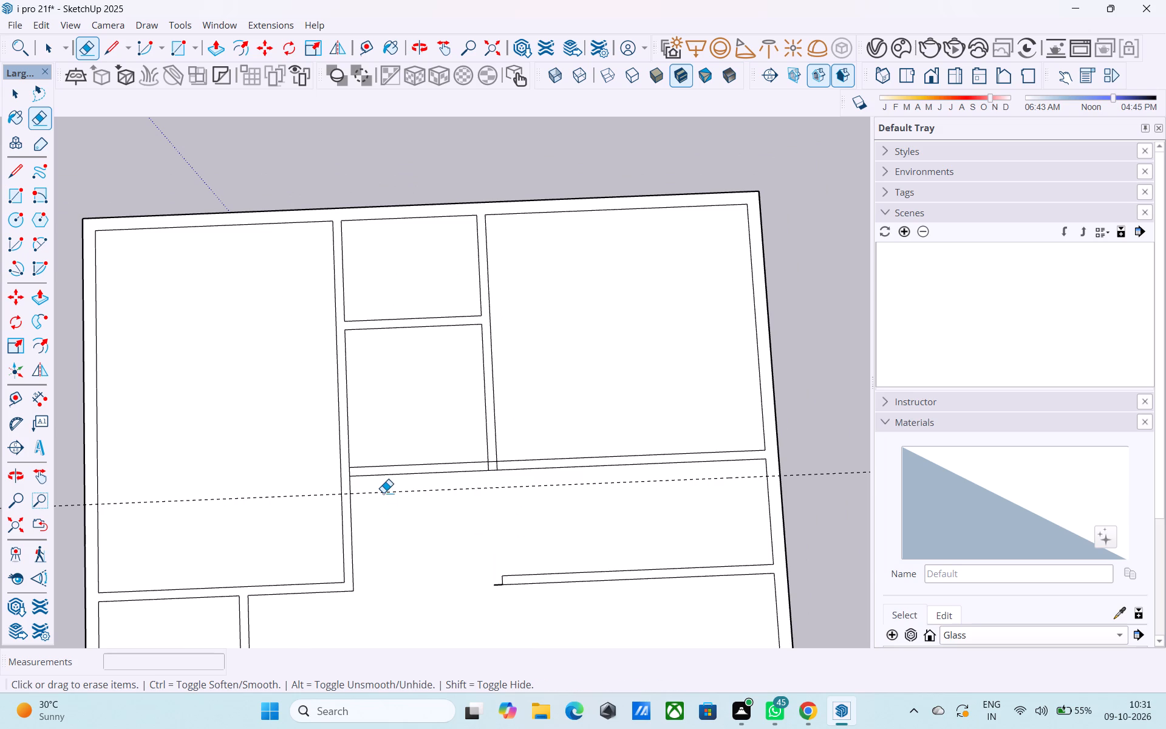
Erase both lines of the cross wall between the large upper corner room and the narrow room below it.
left_click(552, 453)
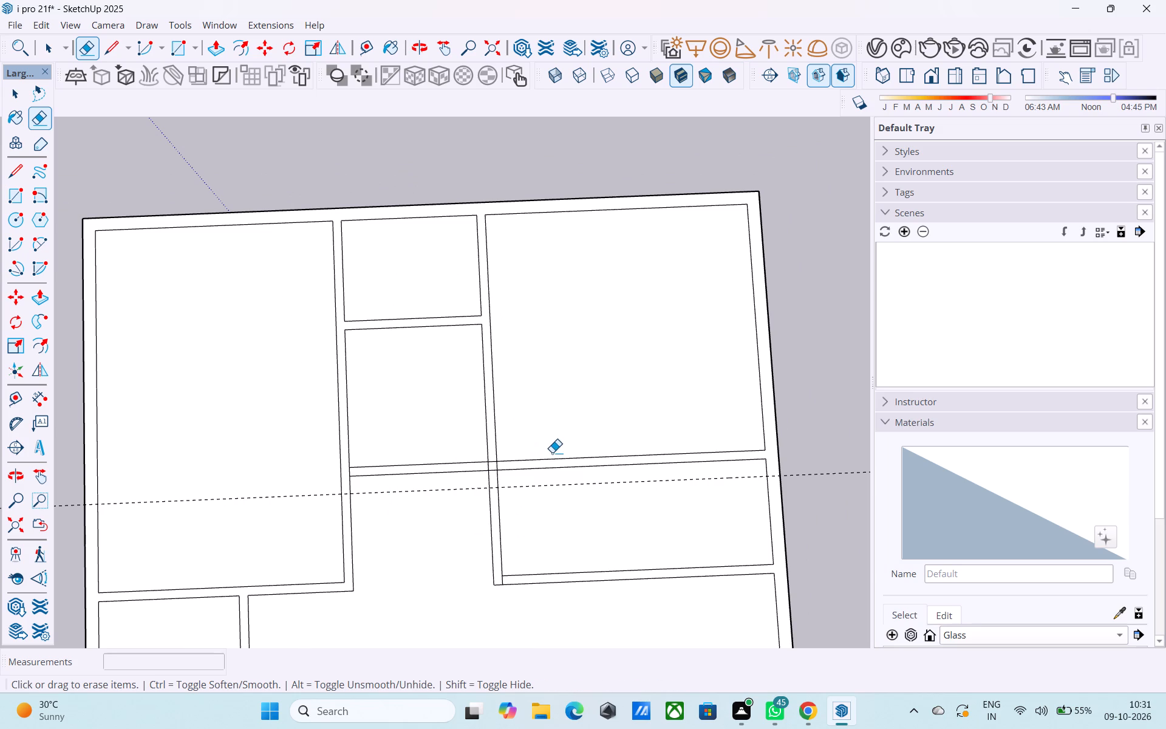
left_click_drag(552, 453, 555, 463)
left_click_drag(555, 463, 555, 471)
left_click_drag(550, 455, 552, 471)
Erase the leftover line stubs in the partition and the short segments closing both ends of the cross wall below the middle room.
scroll(489, 468, "up", 4)
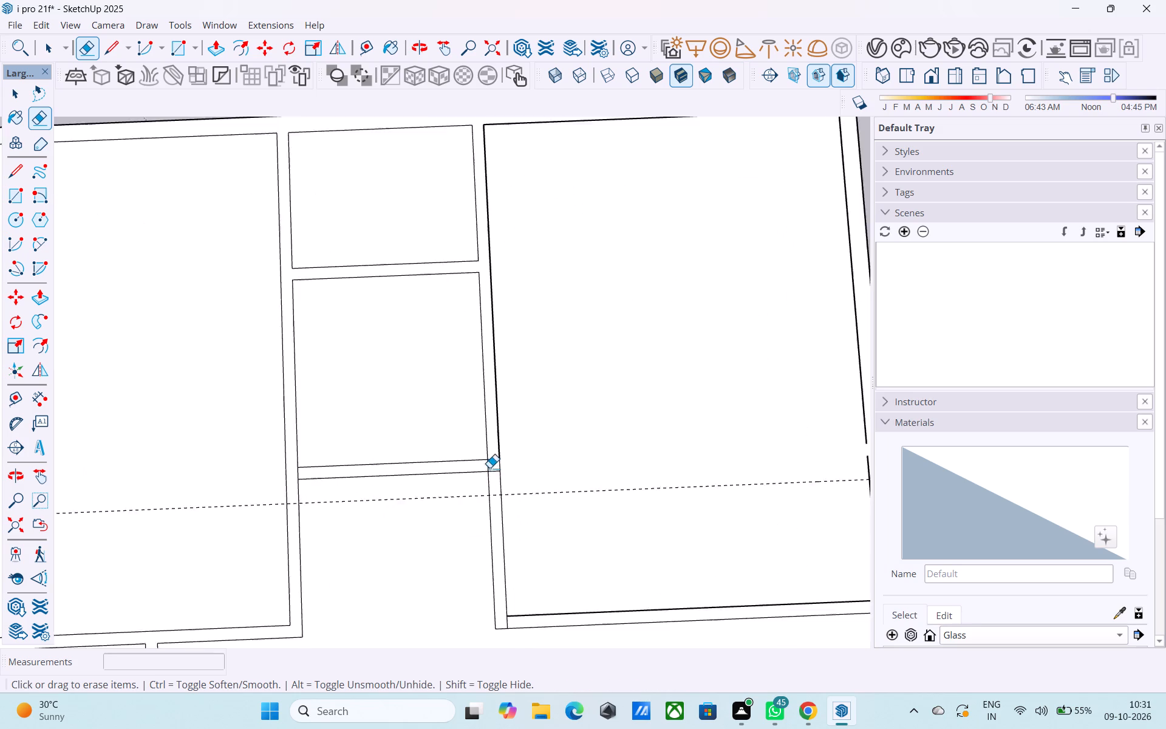
scroll(489, 468, "up", 3)
left_click_drag(494, 454, 495, 462)
left_click_drag(495, 471, 496, 481)
left_click_drag(491, 468, 490, 468)
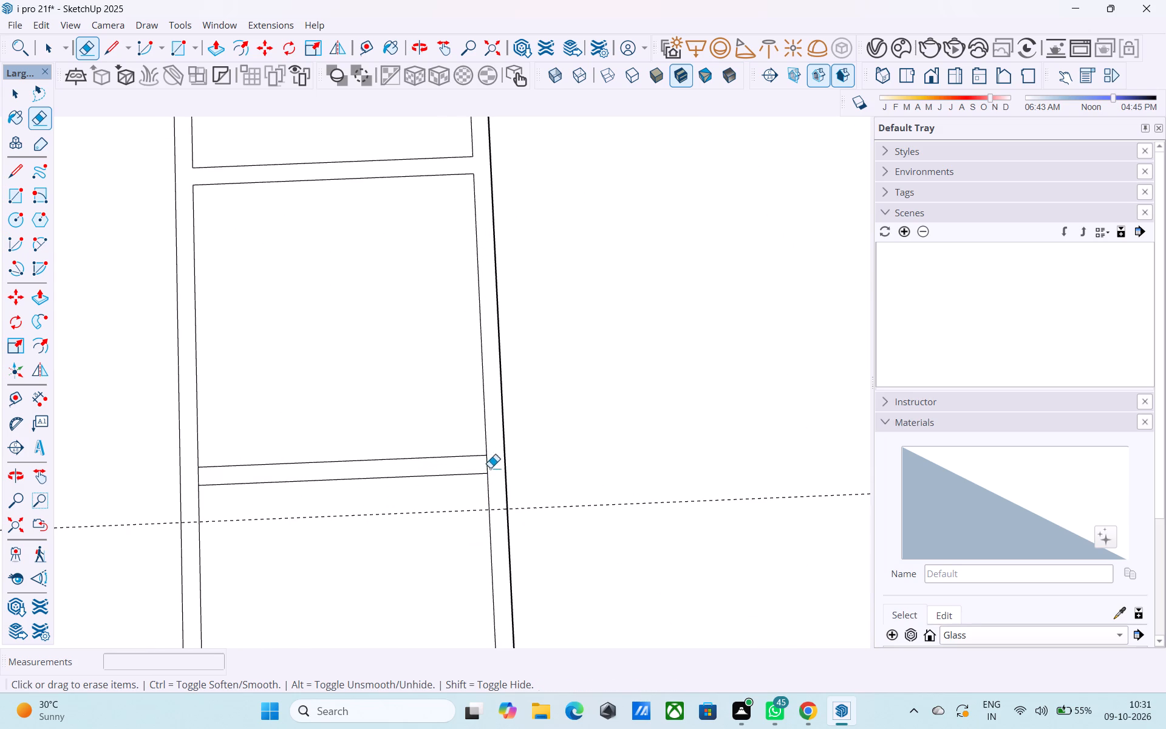
left_click_drag(490, 468, 480, 466)
left_click(196, 479)
scroll(532, 461, "down", 3)
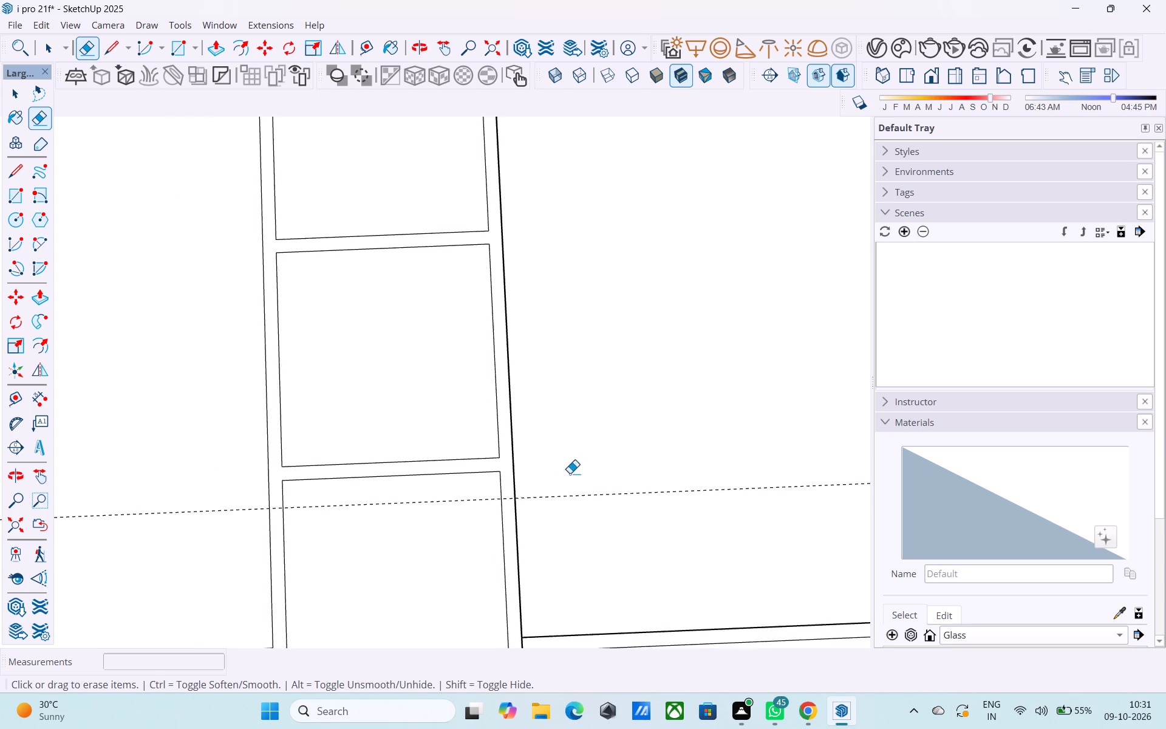
scroll(570, 473, "down", 7)
scroll(497, 448, "down", 4)
scroll(411, 416, "down", 7)
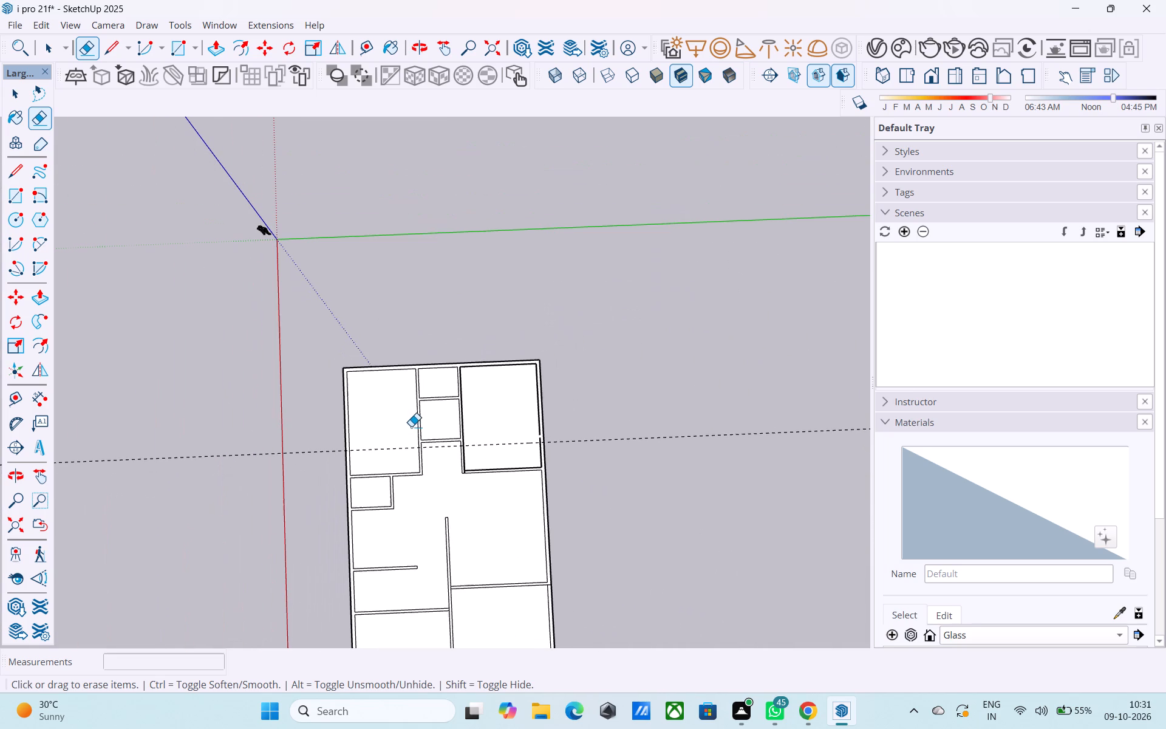
Erase the short segment where the long central partition meets the lower outer wall.
scroll(471, 428, "down", 4)
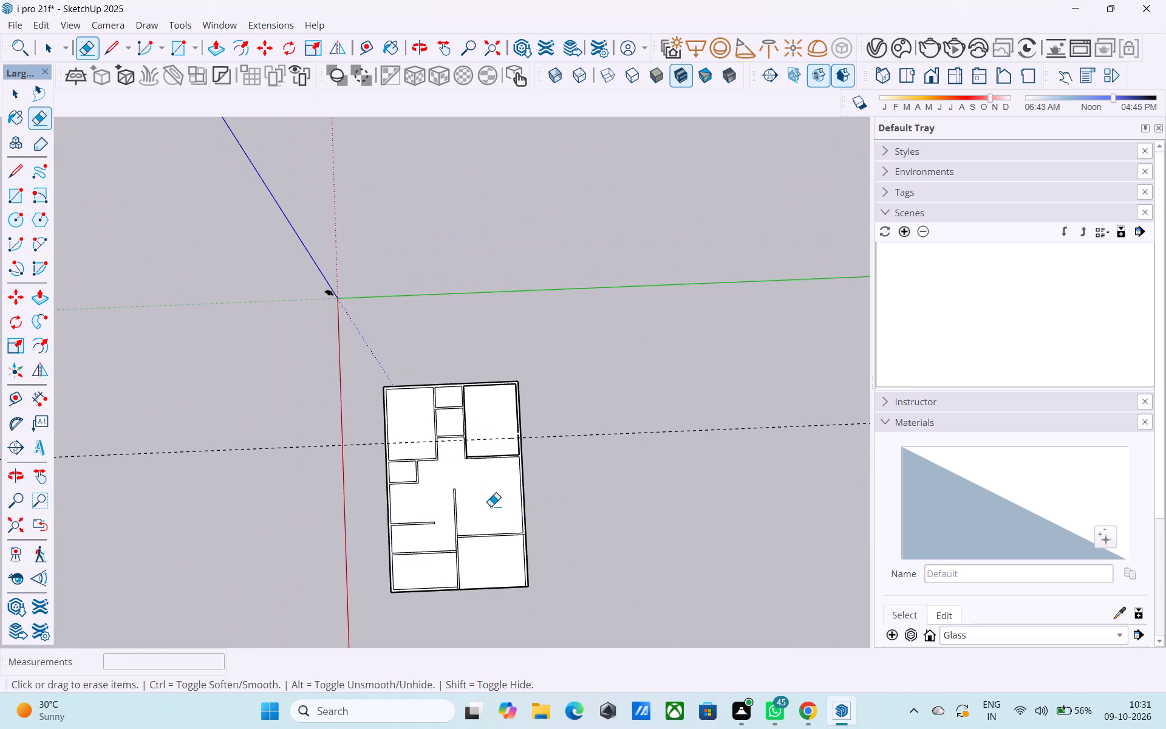
scroll(457, 605, "up", 1)
scroll(457, 605, "down", 1)
scroll(457, 605, "up", 10)
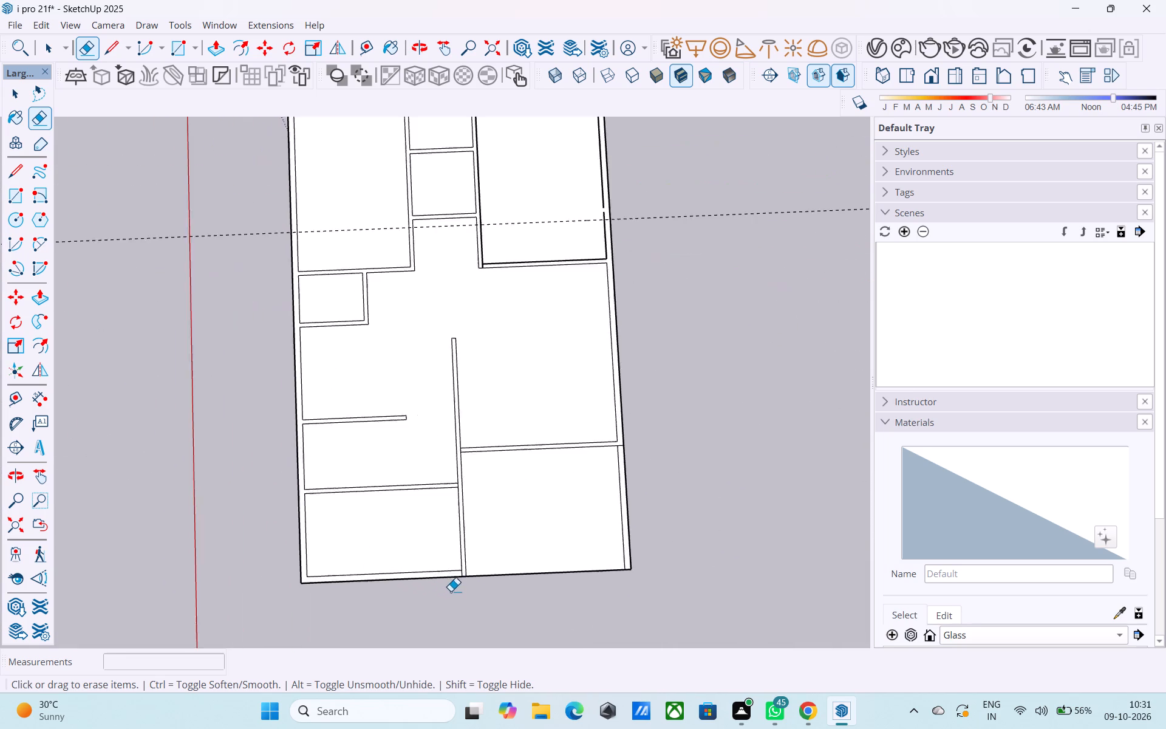
scroll(451, 591, "up", 11)
left_click(471, 561)
left_click(472, 562)
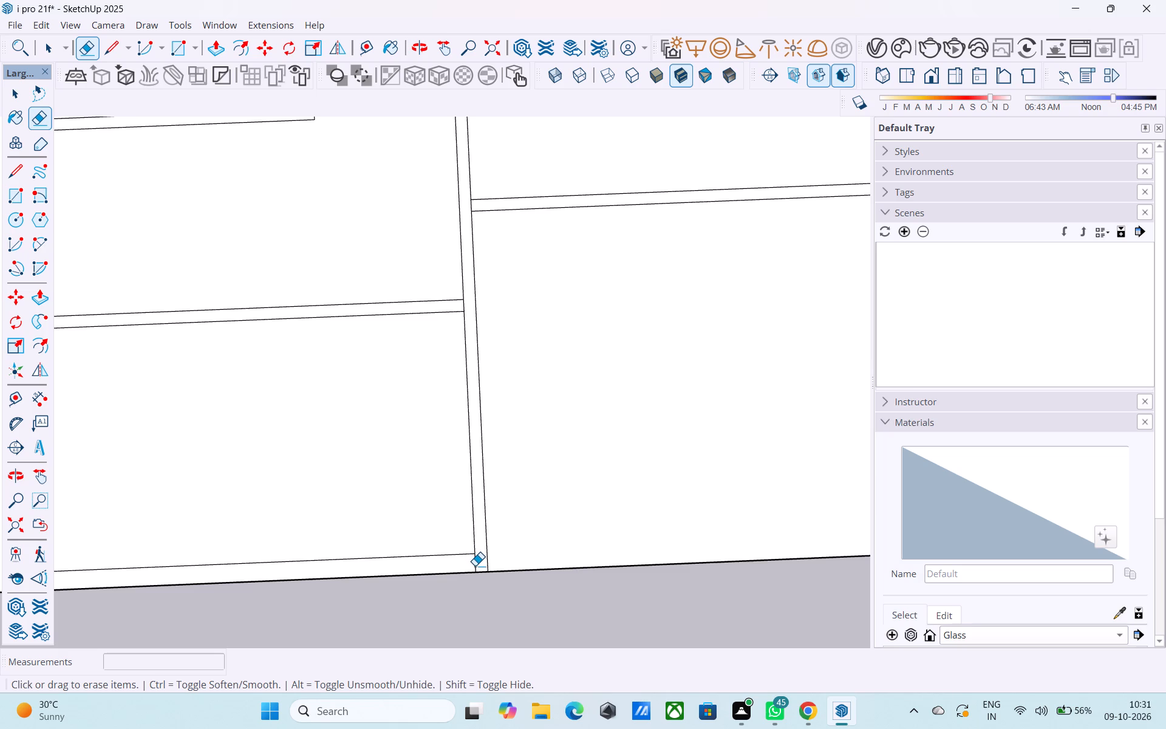
left_click(475, 566)
Save the floor plan model.
scroll(441, 493, "down", 15)
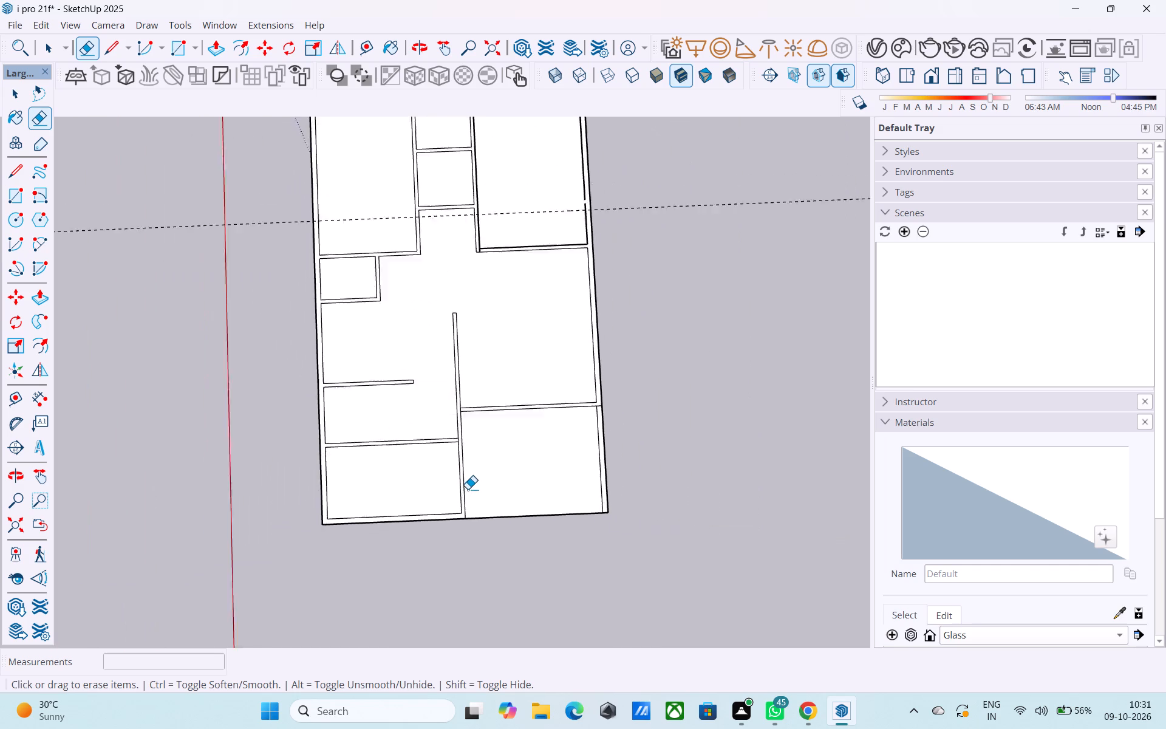
scroll(468, 489, "down", 1)
key("space")
key("ctrl+s")
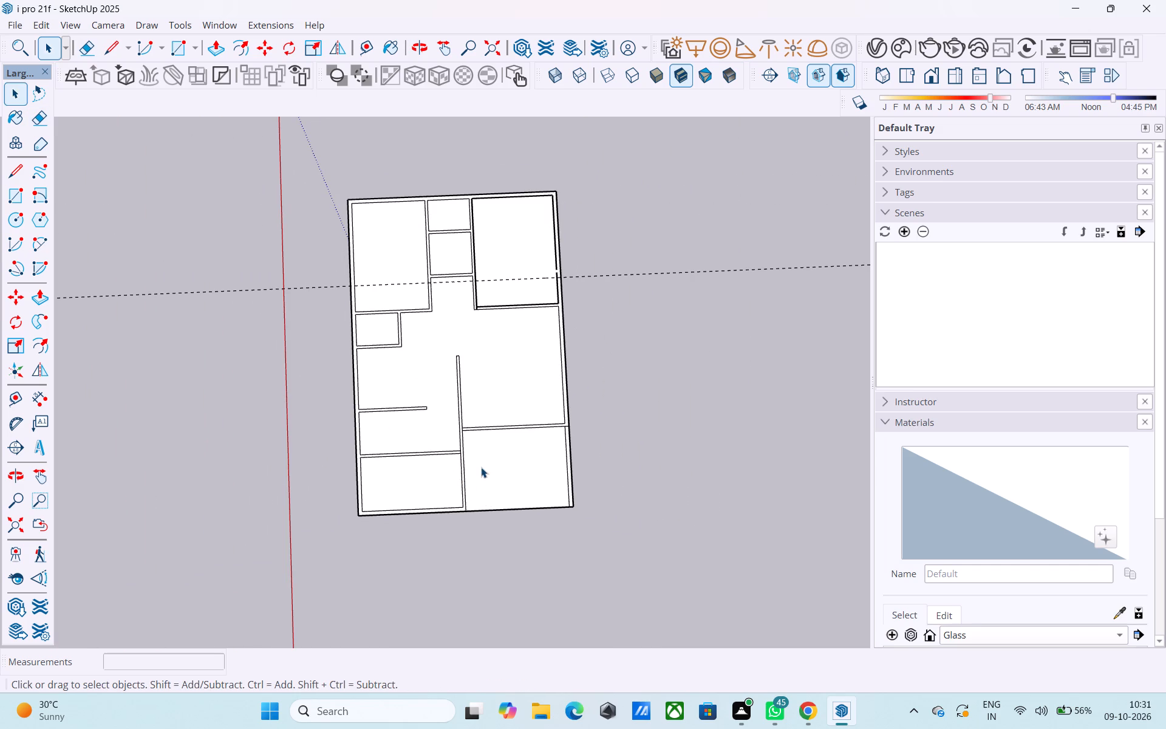
Draw a short line closing the gap in the outer wall's inner edge beside the large upper corner room.
middle_click_drag(481, 467, 544, 355, "shift")
middle_click_drag(567, 387, 566, 414, "shift")
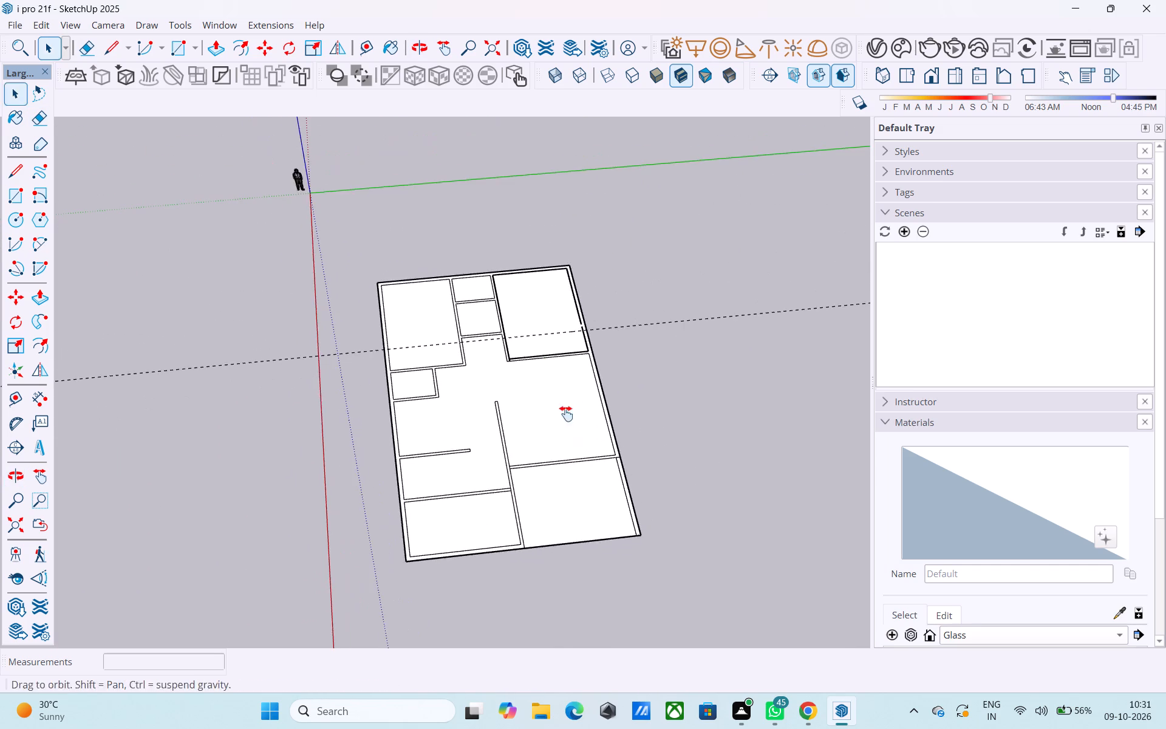
middle_click_drag(566, 414, 535, 477, "shift")
scroll(585, 408, "up", 10)
key("l")
scroll(535, 419, "up", 4)
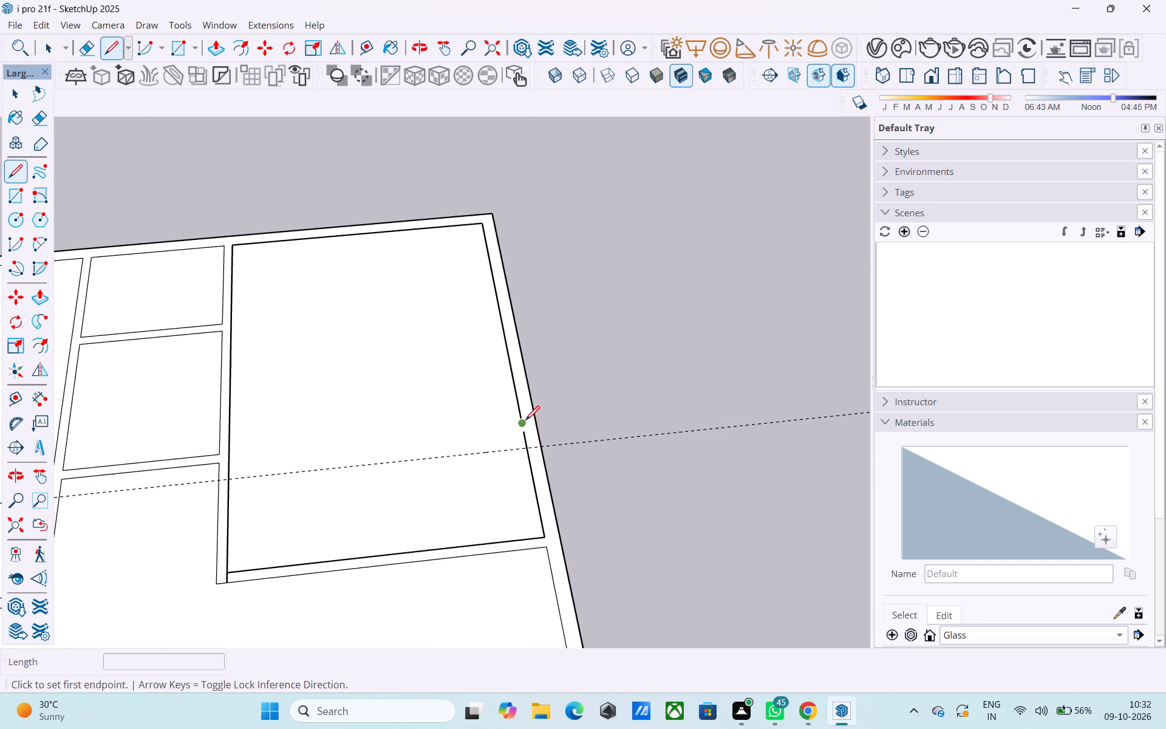
left_click(522, 422)
left_click(523, 437)
key("space")
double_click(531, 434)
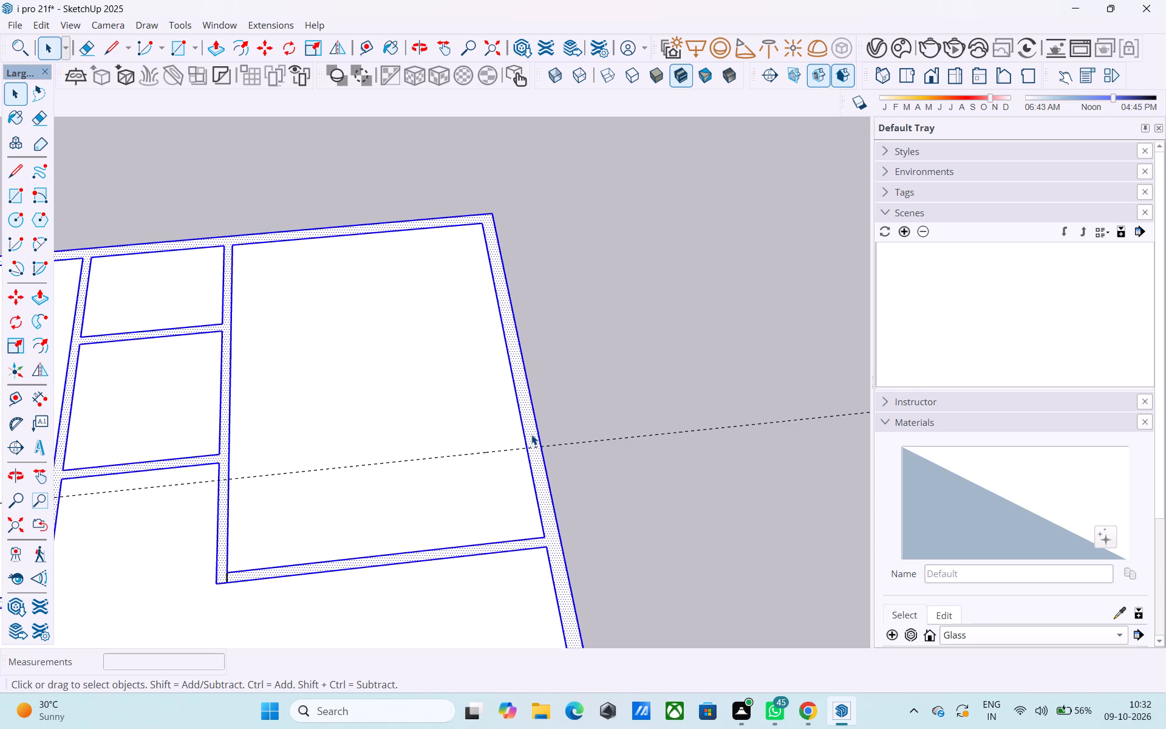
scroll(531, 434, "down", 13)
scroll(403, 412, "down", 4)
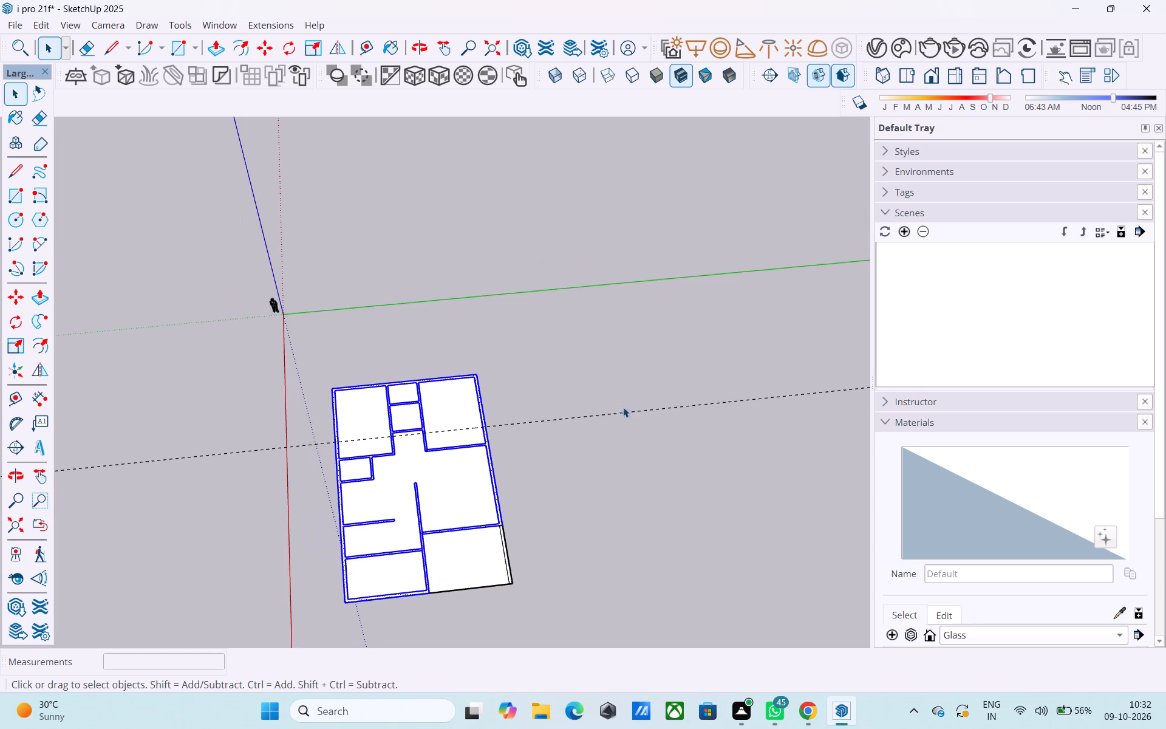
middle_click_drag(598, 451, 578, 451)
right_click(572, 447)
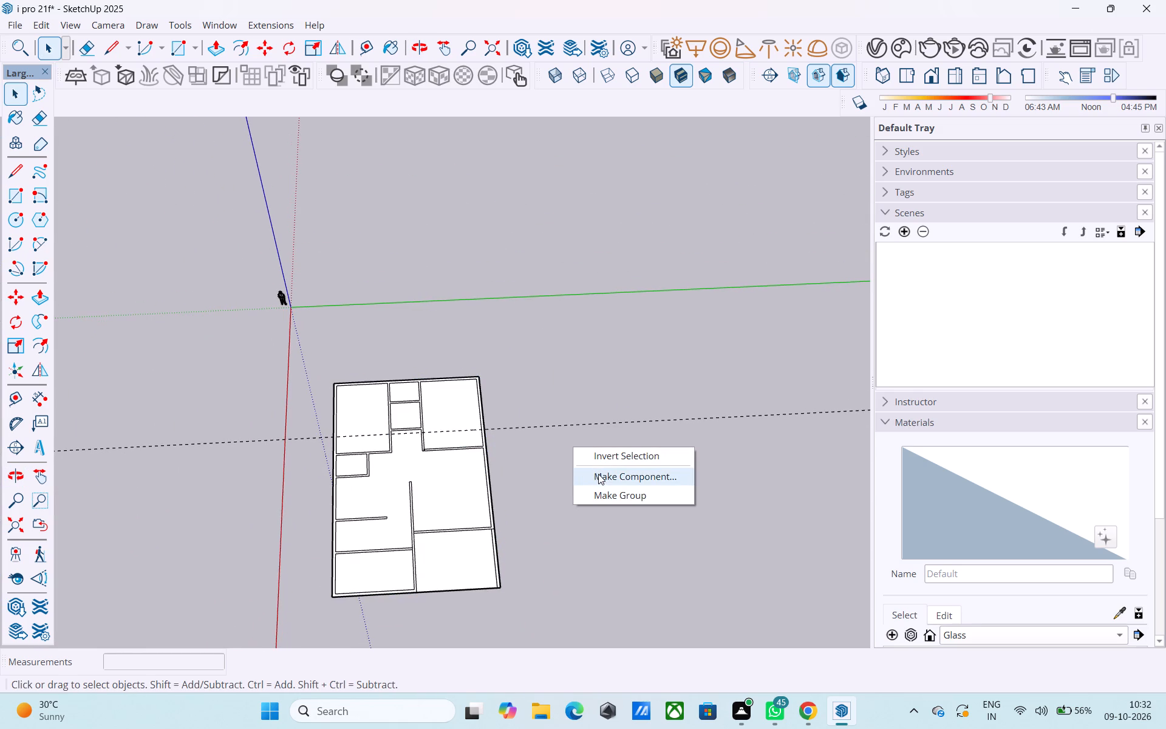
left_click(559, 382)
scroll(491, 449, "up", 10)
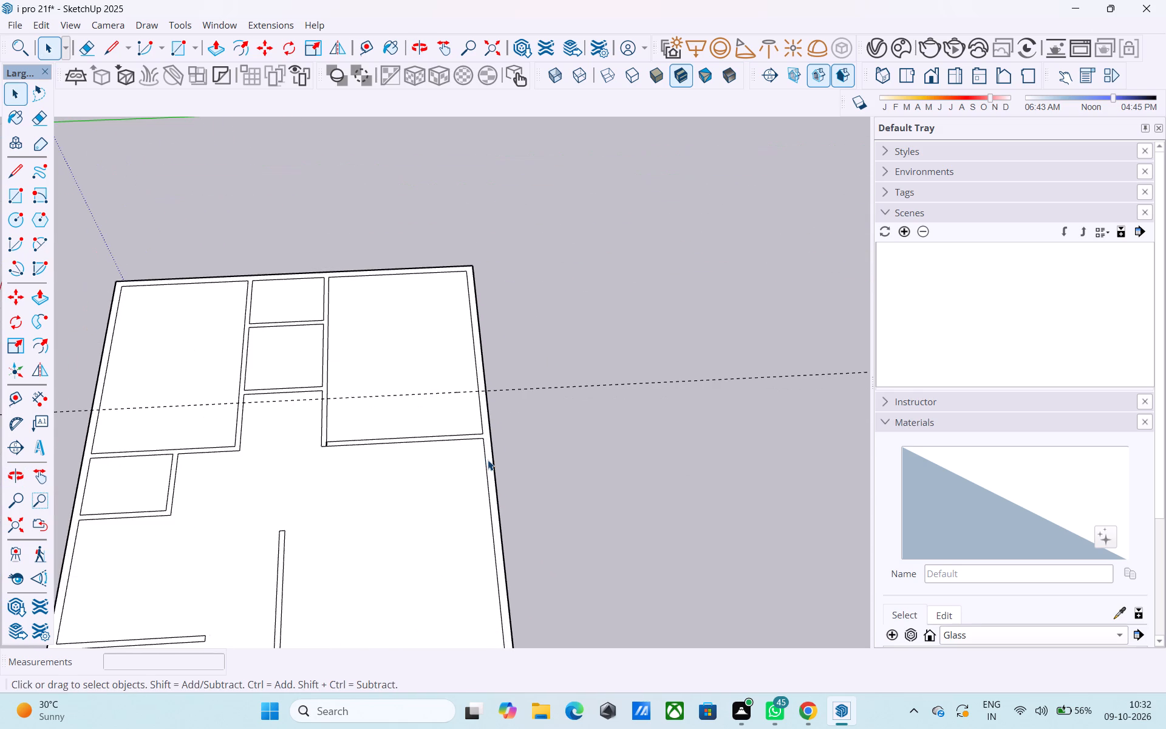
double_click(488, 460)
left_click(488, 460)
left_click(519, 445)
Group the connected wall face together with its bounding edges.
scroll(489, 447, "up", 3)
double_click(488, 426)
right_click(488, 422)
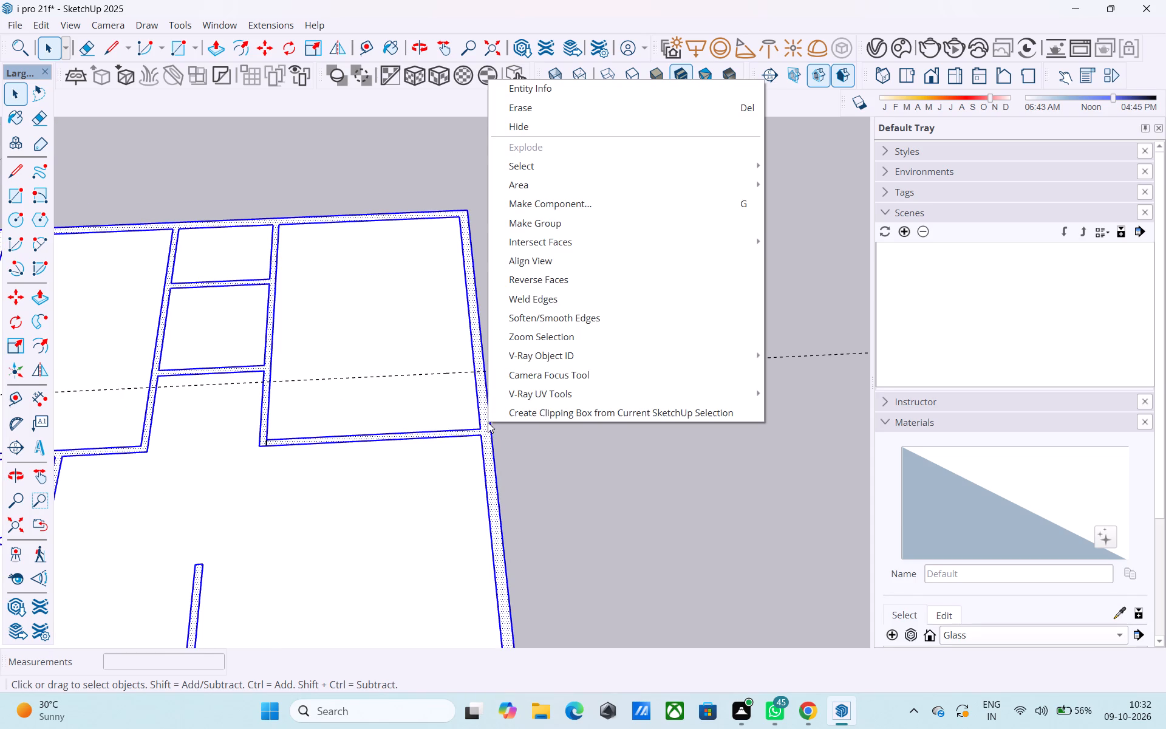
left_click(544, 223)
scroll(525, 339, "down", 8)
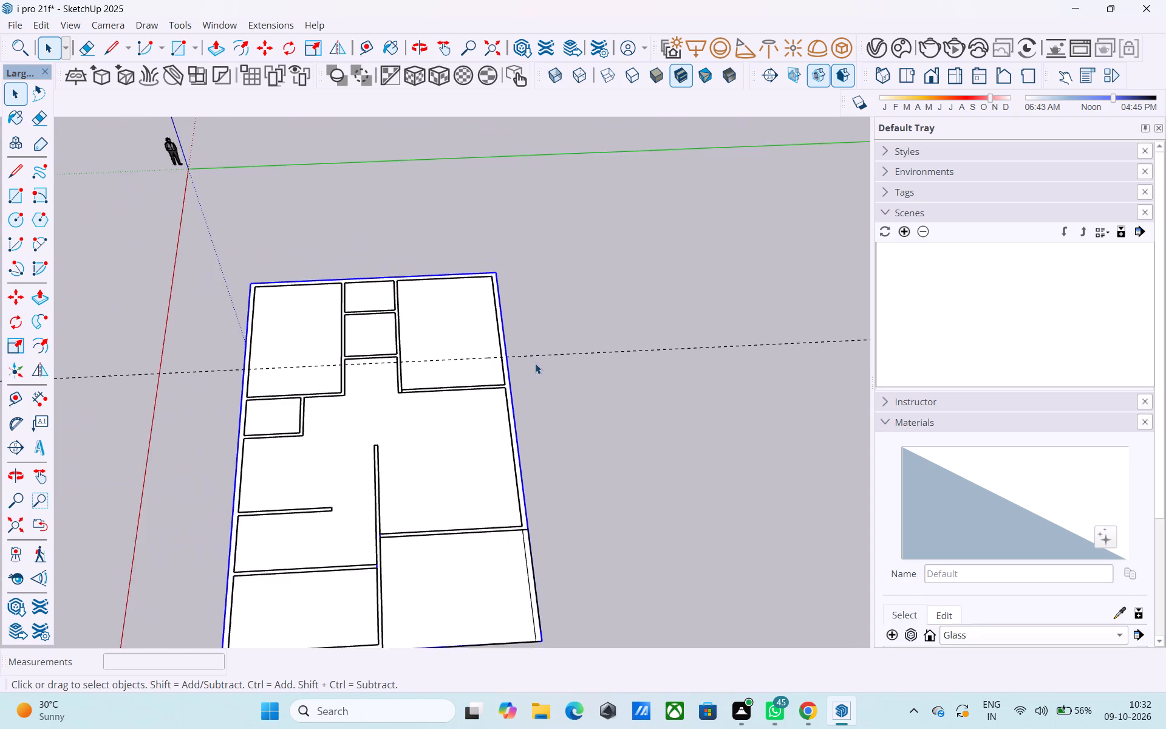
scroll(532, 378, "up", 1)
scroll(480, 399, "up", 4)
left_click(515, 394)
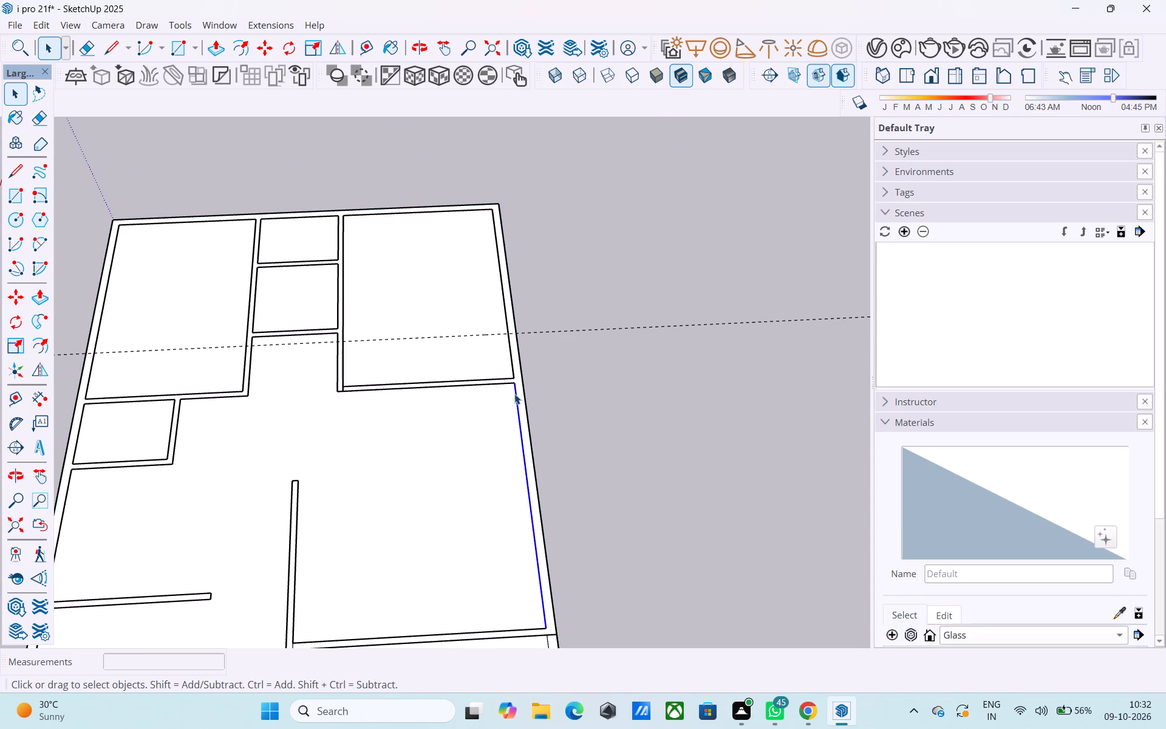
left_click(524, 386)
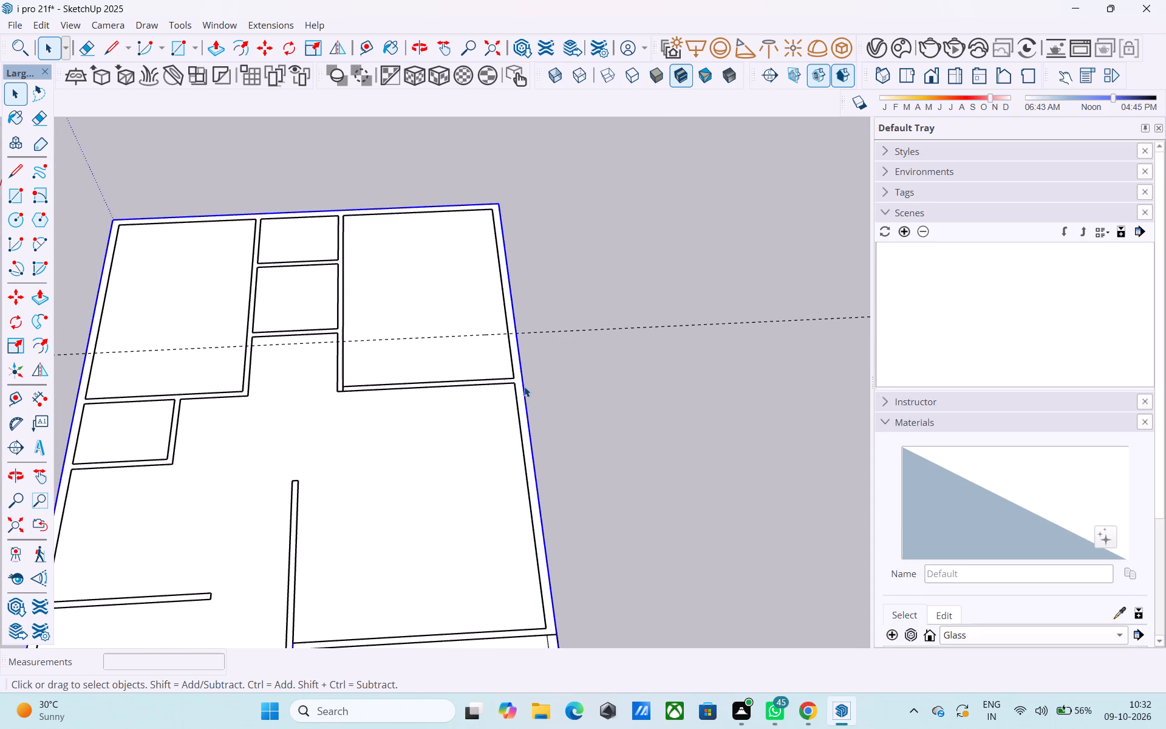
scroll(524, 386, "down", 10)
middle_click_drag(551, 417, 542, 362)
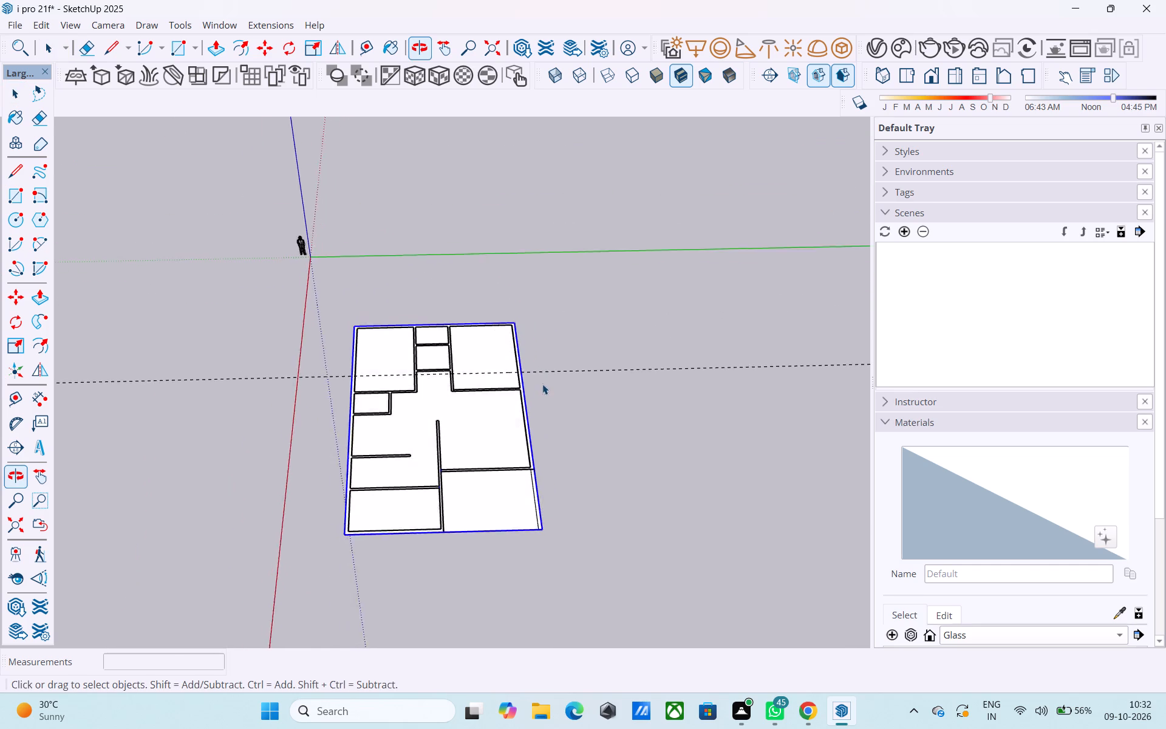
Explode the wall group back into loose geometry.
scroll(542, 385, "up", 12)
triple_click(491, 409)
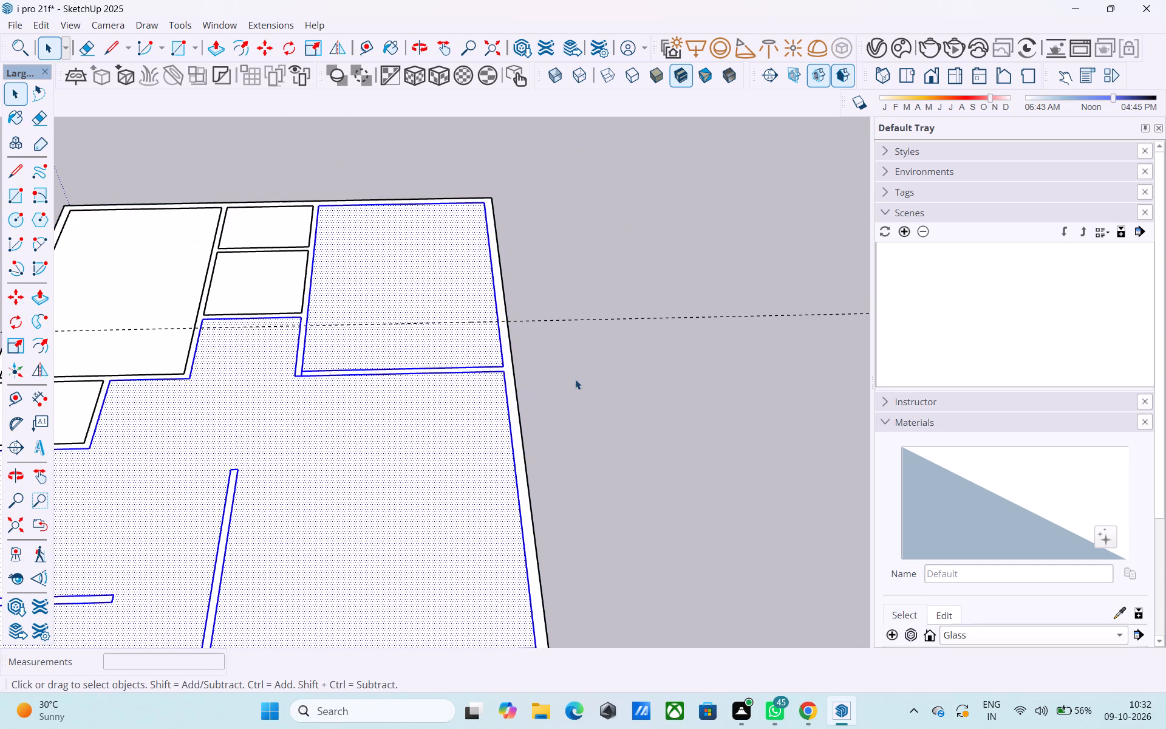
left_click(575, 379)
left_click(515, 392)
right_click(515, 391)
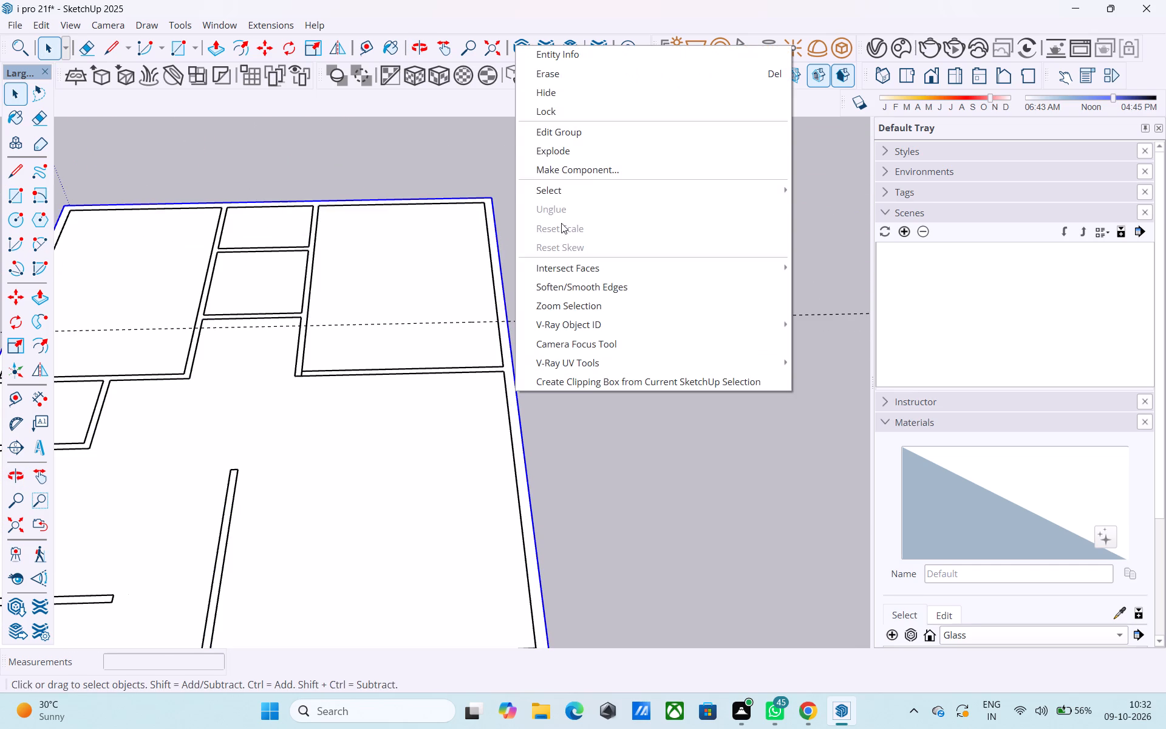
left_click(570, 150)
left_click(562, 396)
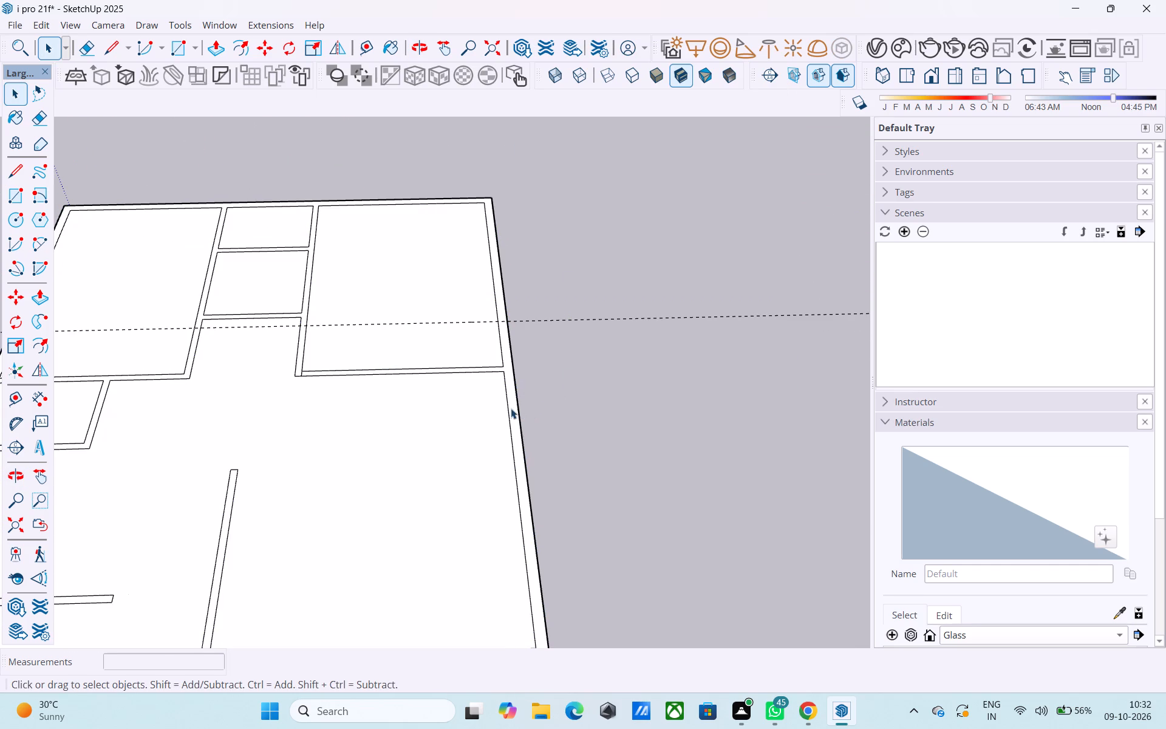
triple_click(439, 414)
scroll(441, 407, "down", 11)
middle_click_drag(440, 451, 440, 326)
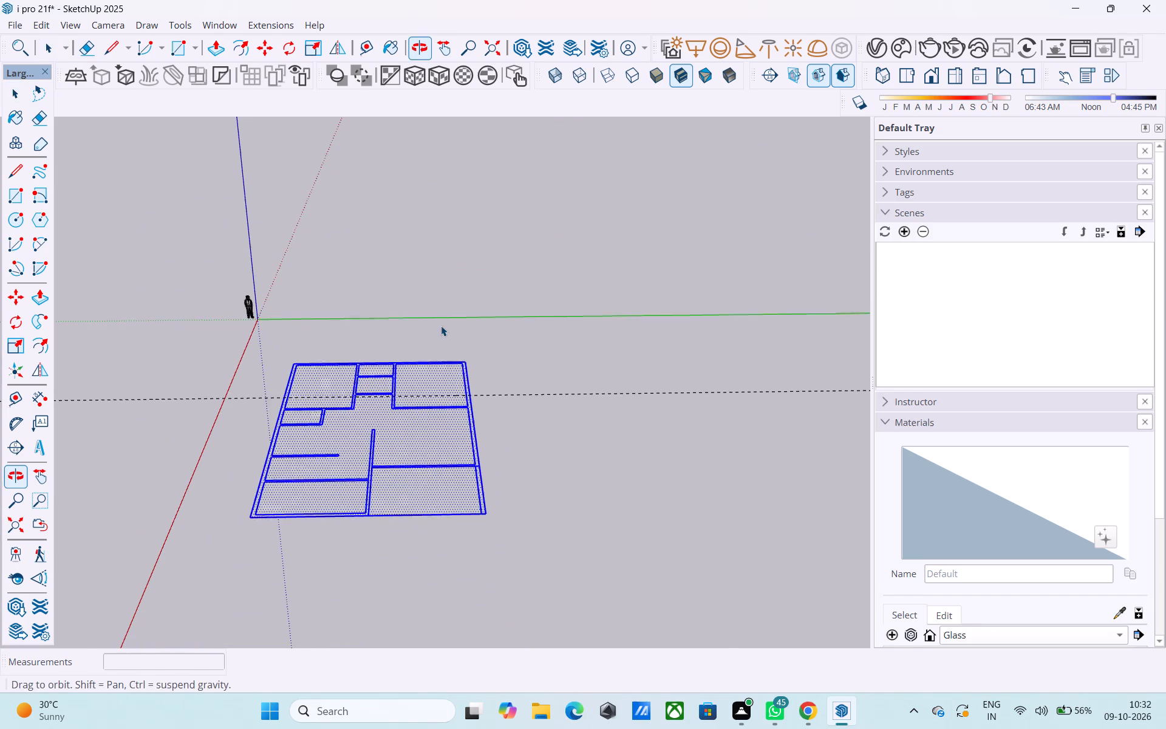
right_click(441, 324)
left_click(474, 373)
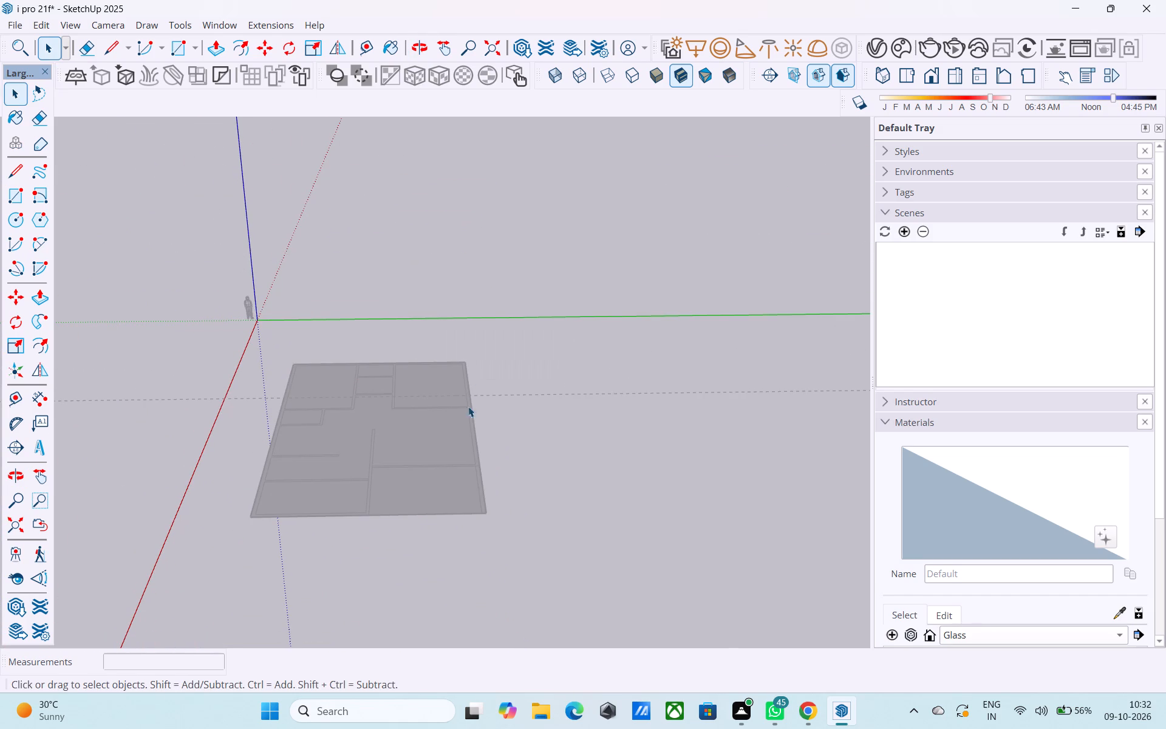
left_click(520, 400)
Group the whole floor plan, including all room faces and wall outlines.
triple_click(428, 430)
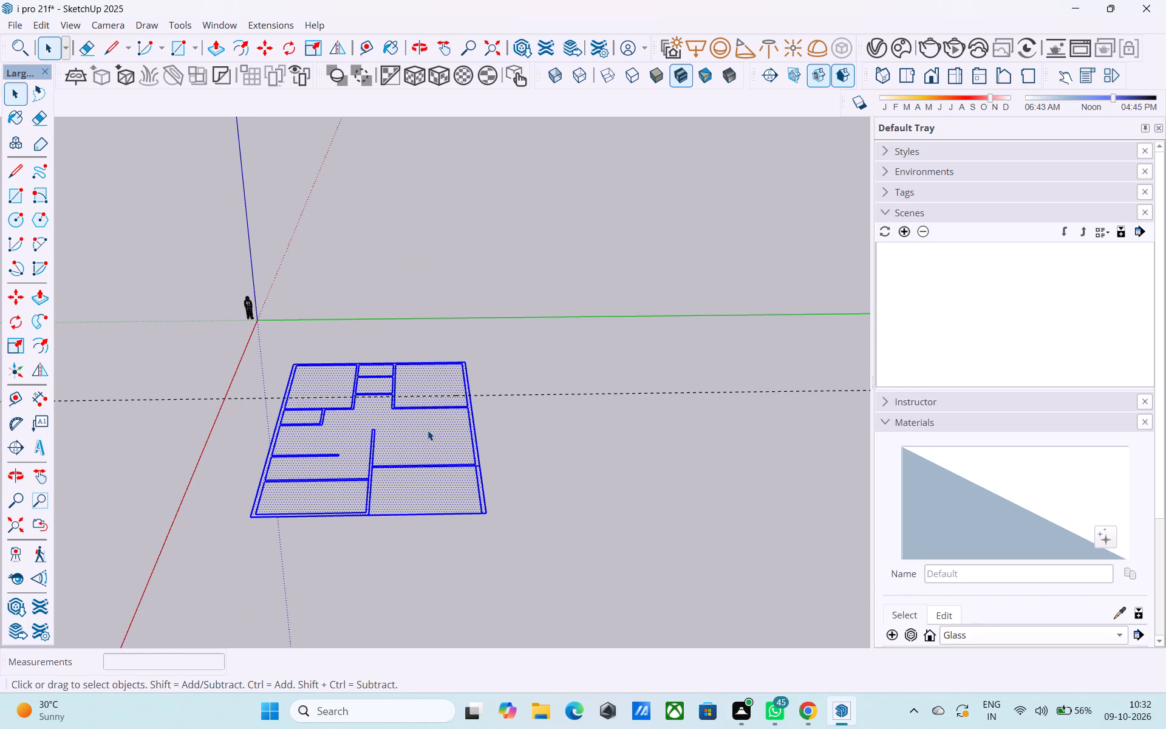
right_click(428, 430)
left_click(497, 229)
middle_click_drag(510, 337, 489, 519)
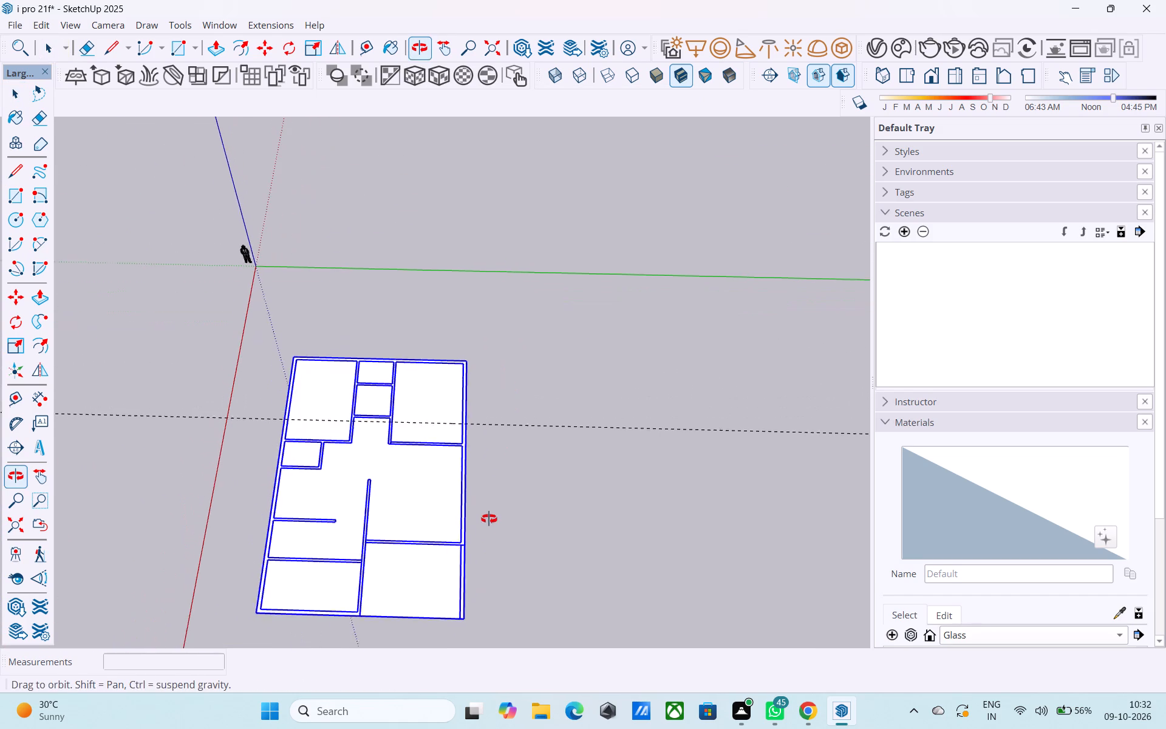
middle_click_drag(489, 519, 489, 518)
left_click(500, 498)
Examine the grouped floor plan's rooms and walls from several angles.
middle_click_drag(338, 456, 458, 459)
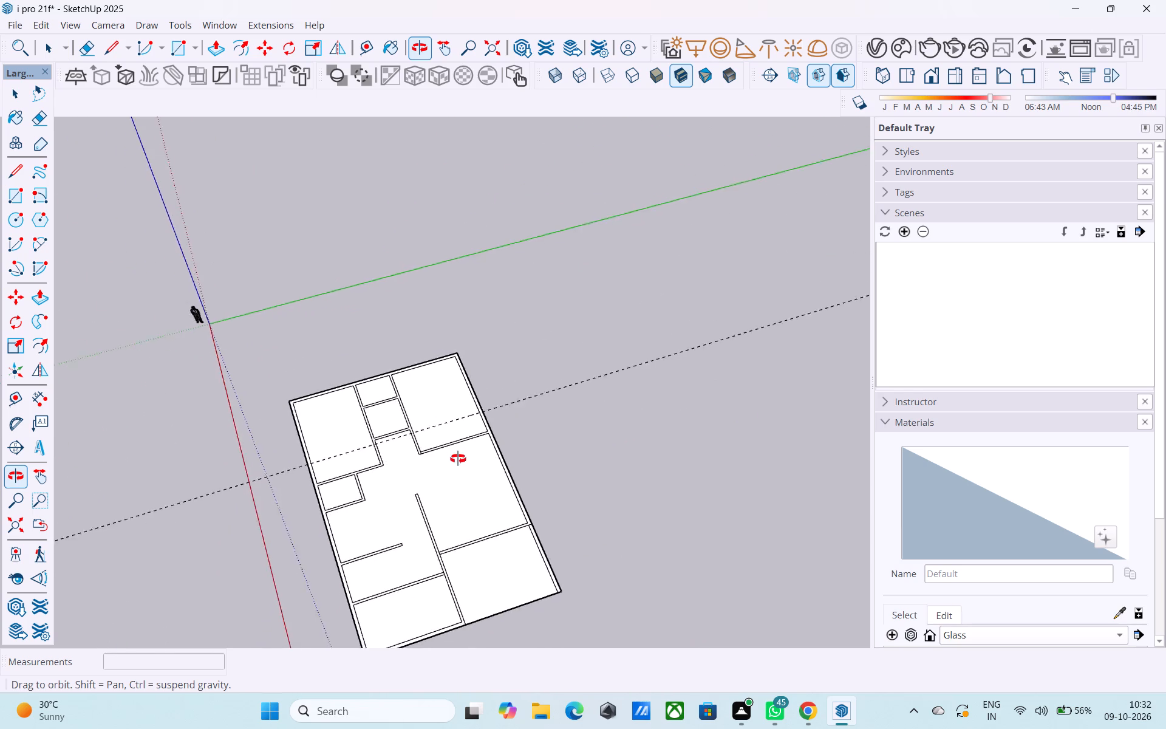
middle_click_drag(458, 459, 333, 430)
middle_click_drag(355, 456, 381, 512)
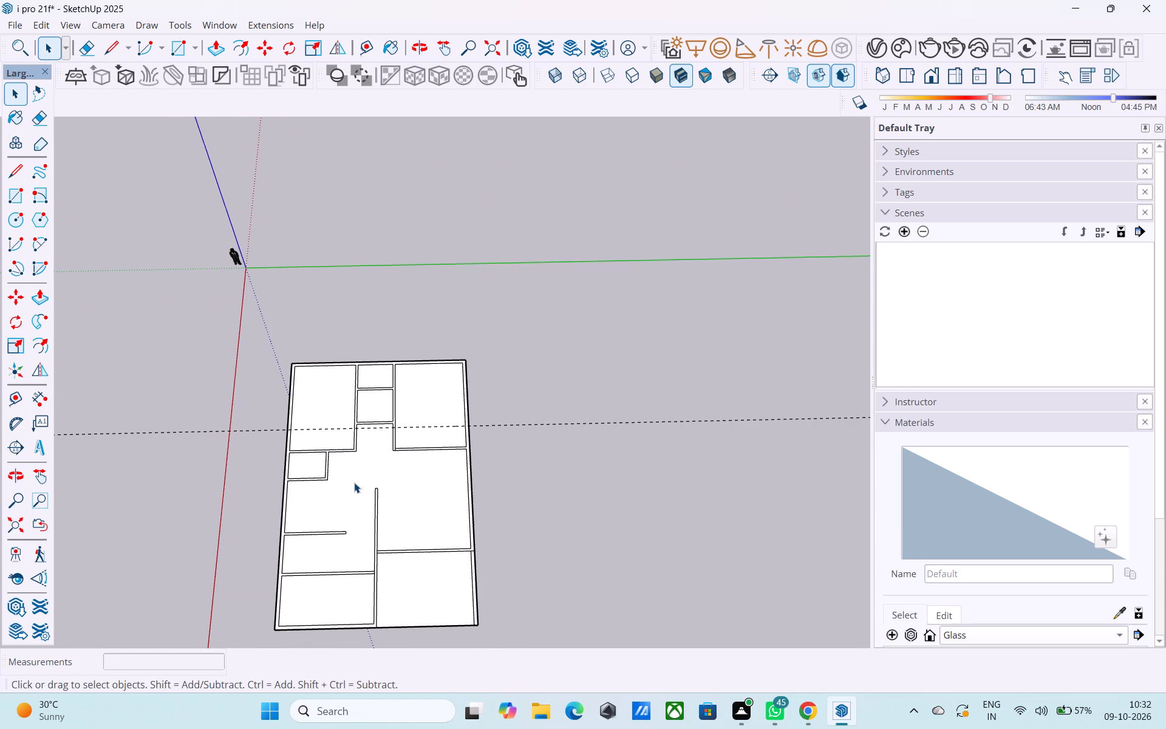
middle_click_drag(375, 464, 370, 532)
middle_click_drag(354, 497, 397, 622, "shift")
middle_click_drag(392, 568, 390, 558, "shift")
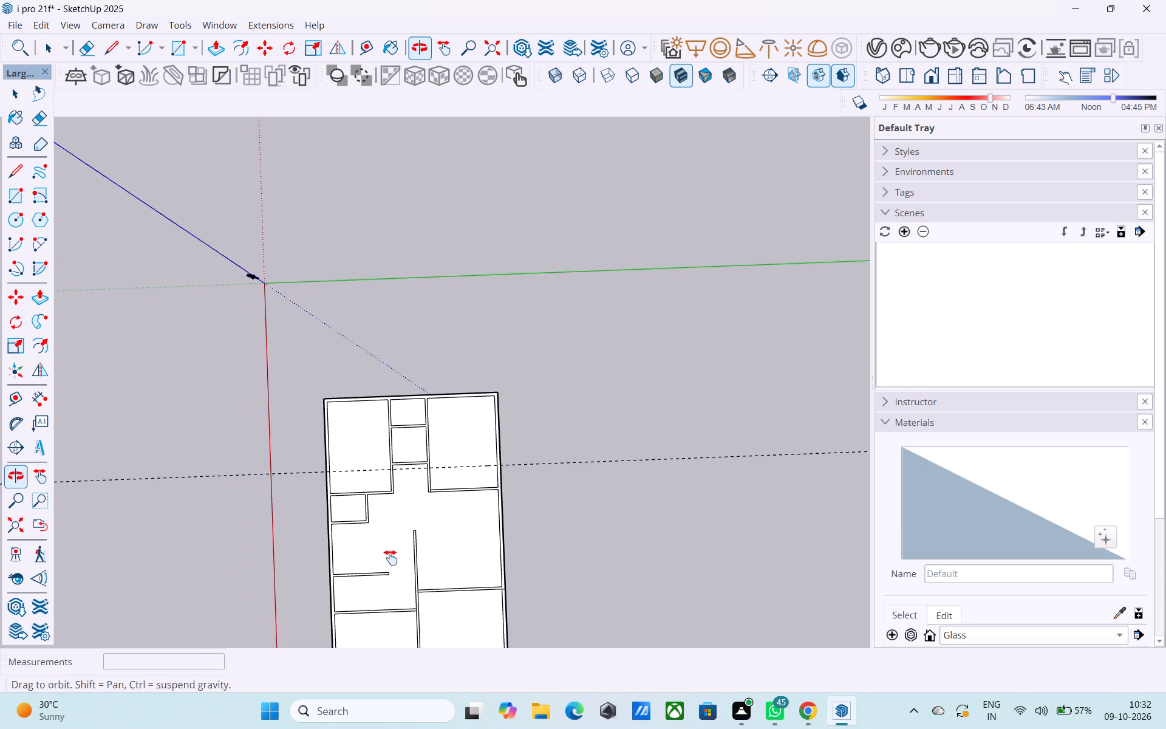
middle_click_drag(390, 558, 392, 506, "shift")
scroll(400, 448, "up", 13)
scroll(373, 411, "down", 4)
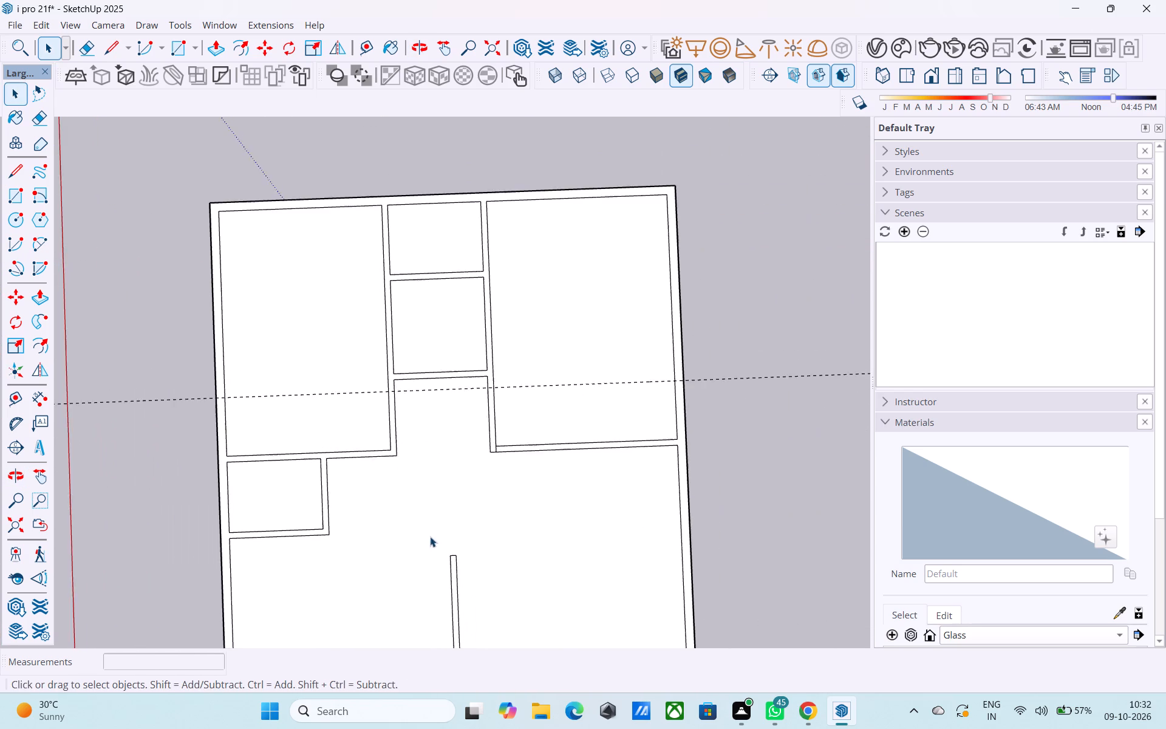
middle_click_drag(430, 536, 424, 330)
scroll(437, 383, "down", 4)
middle_click_drag(448, 454, 406, 317, "shift")
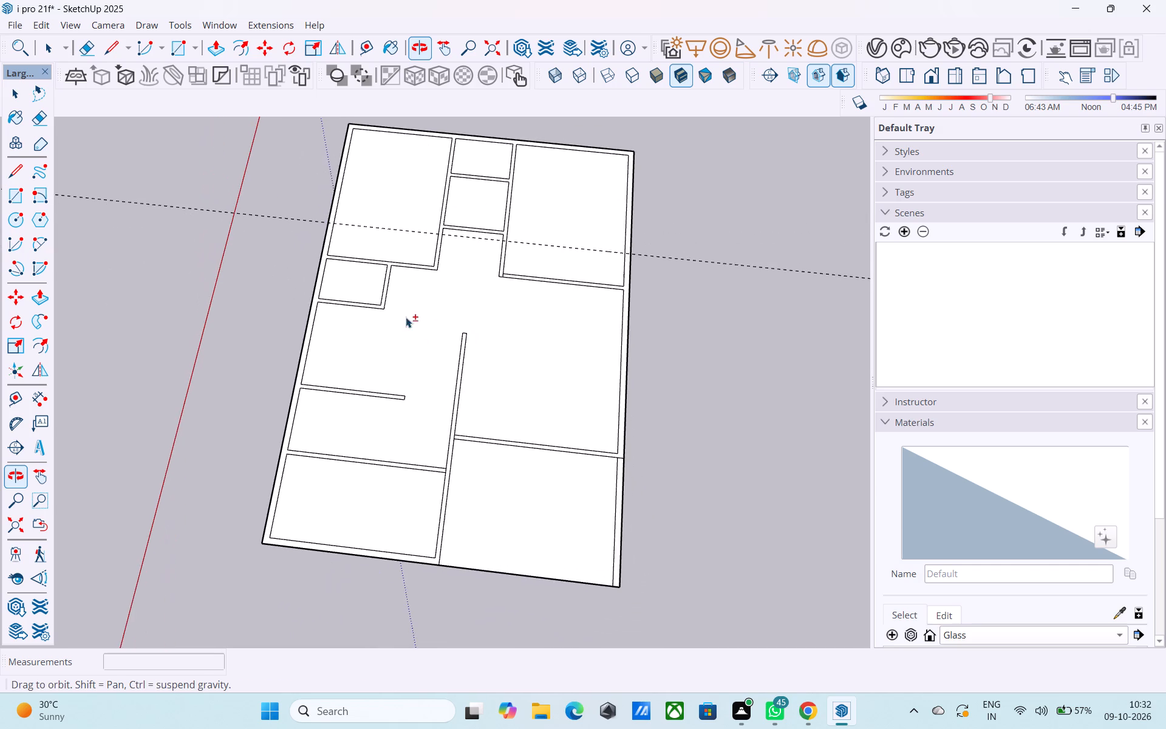
Draw an 18' 9" line across the lower corner room between the midpoints of the outer wall's inner edge and the partition edge.
middle_click_drag(398, 428, 605, 388, "shift")
scroll(527, 504, "up", 1)
key("l")
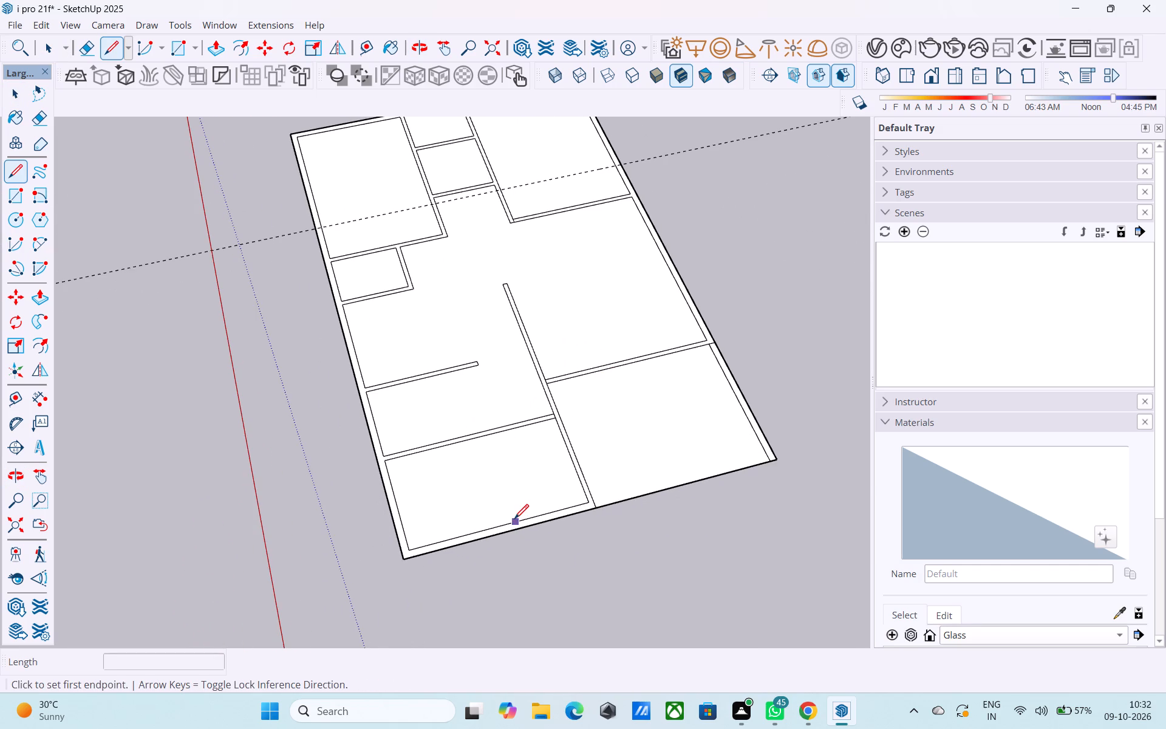
scroll(399, 503, "up", 4)
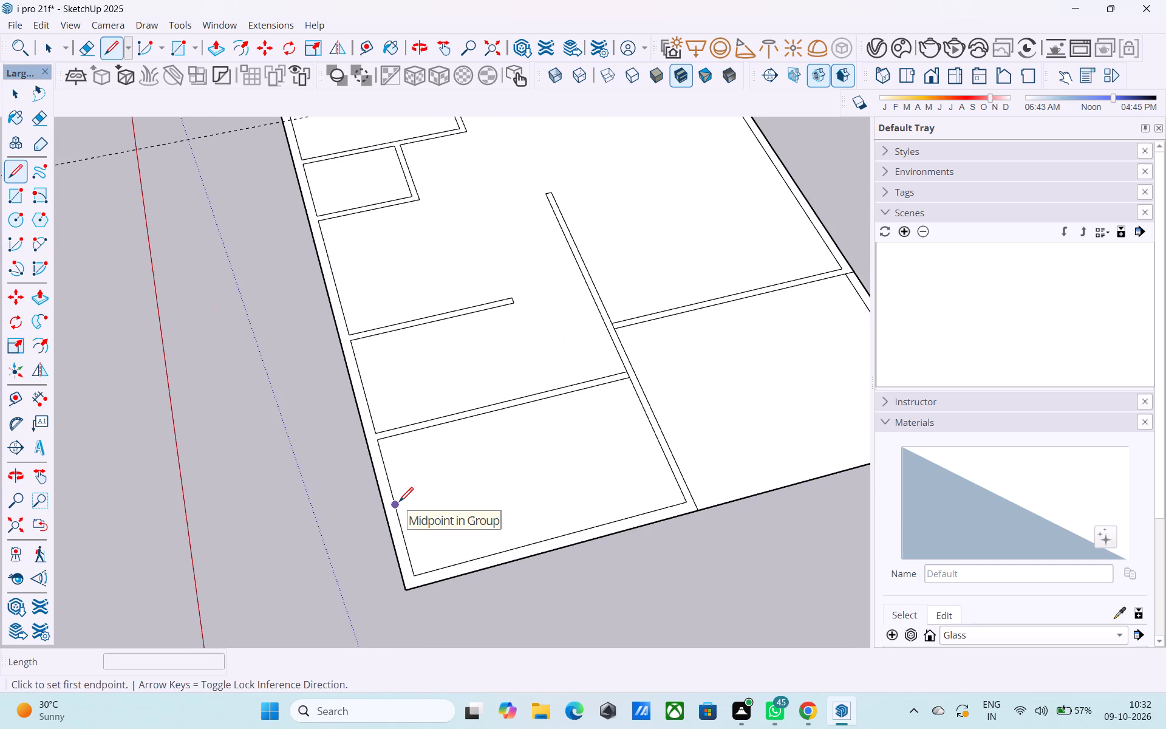
left_click(399, 503)
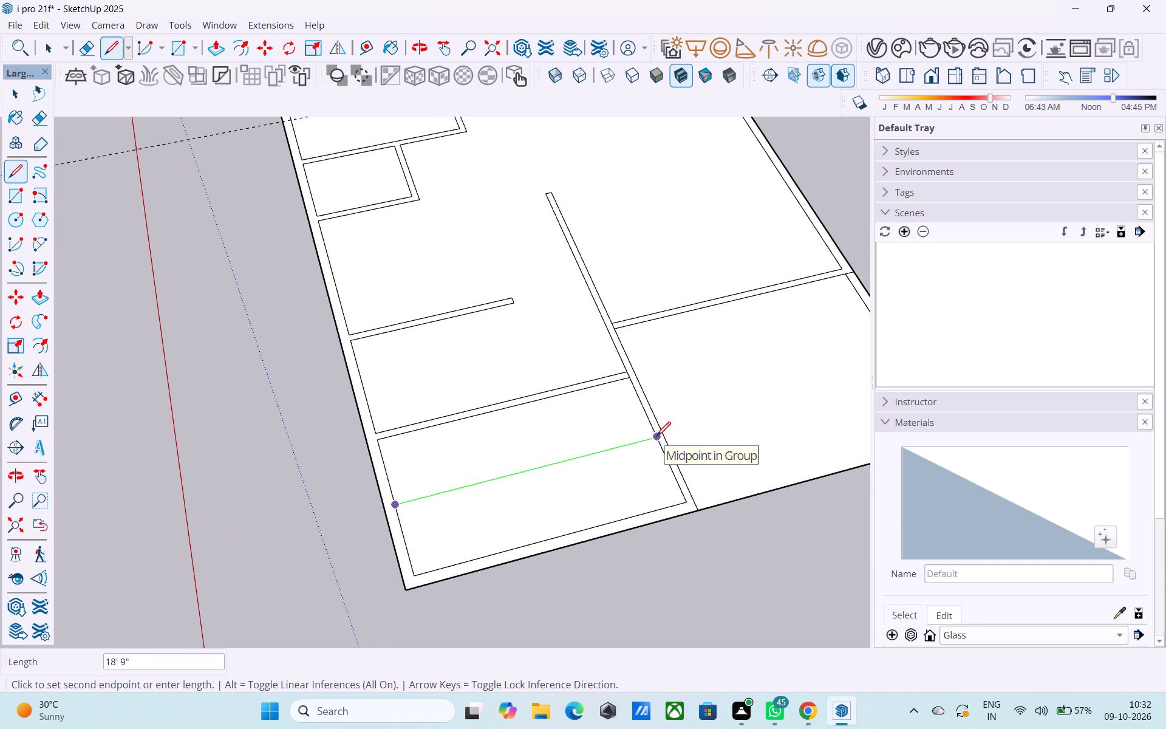
left_click(656, 437)
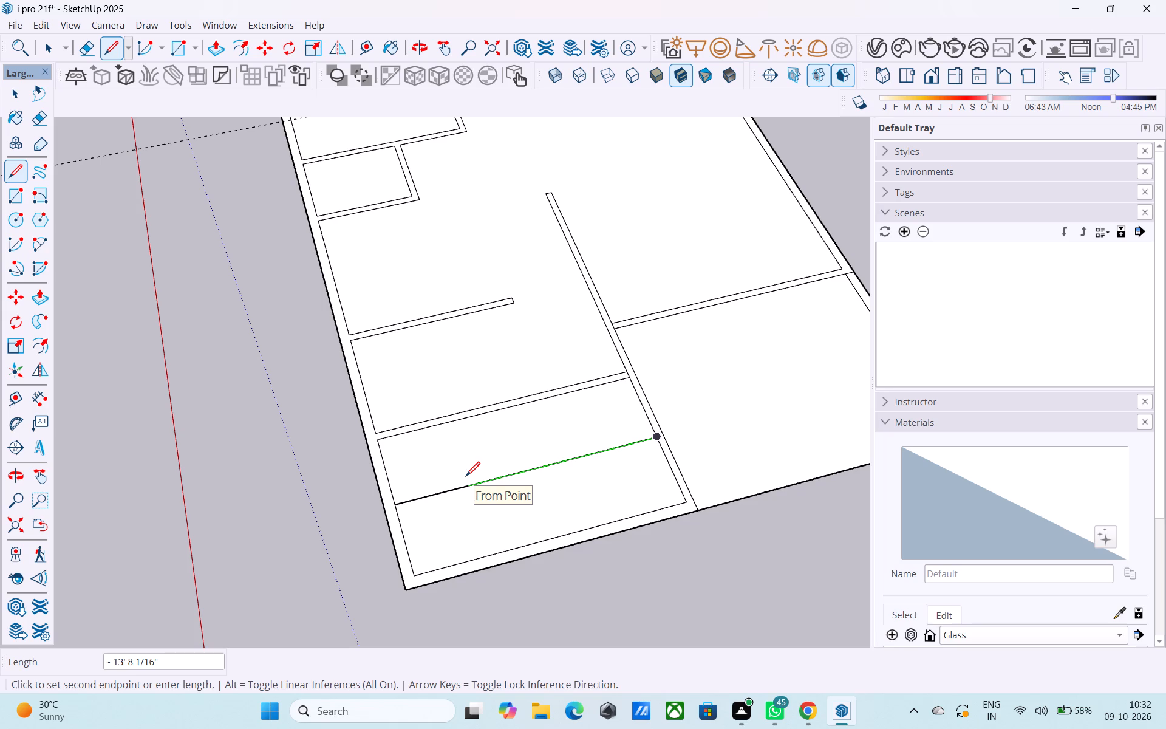
key("space")
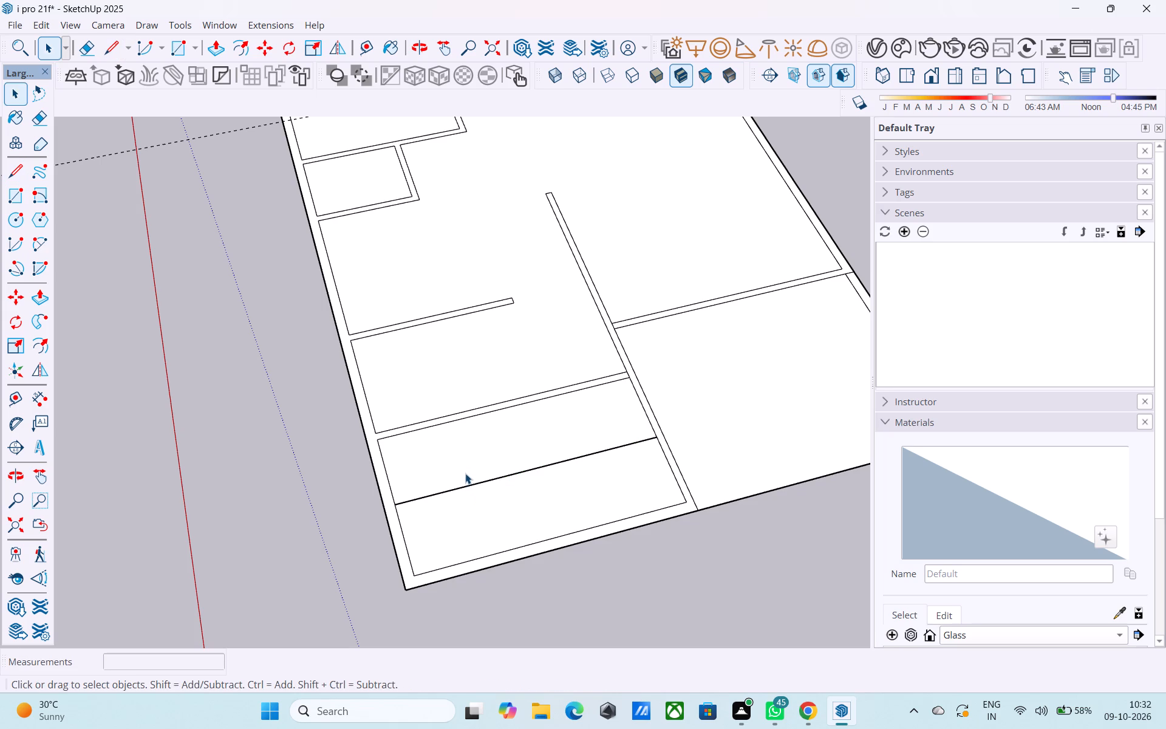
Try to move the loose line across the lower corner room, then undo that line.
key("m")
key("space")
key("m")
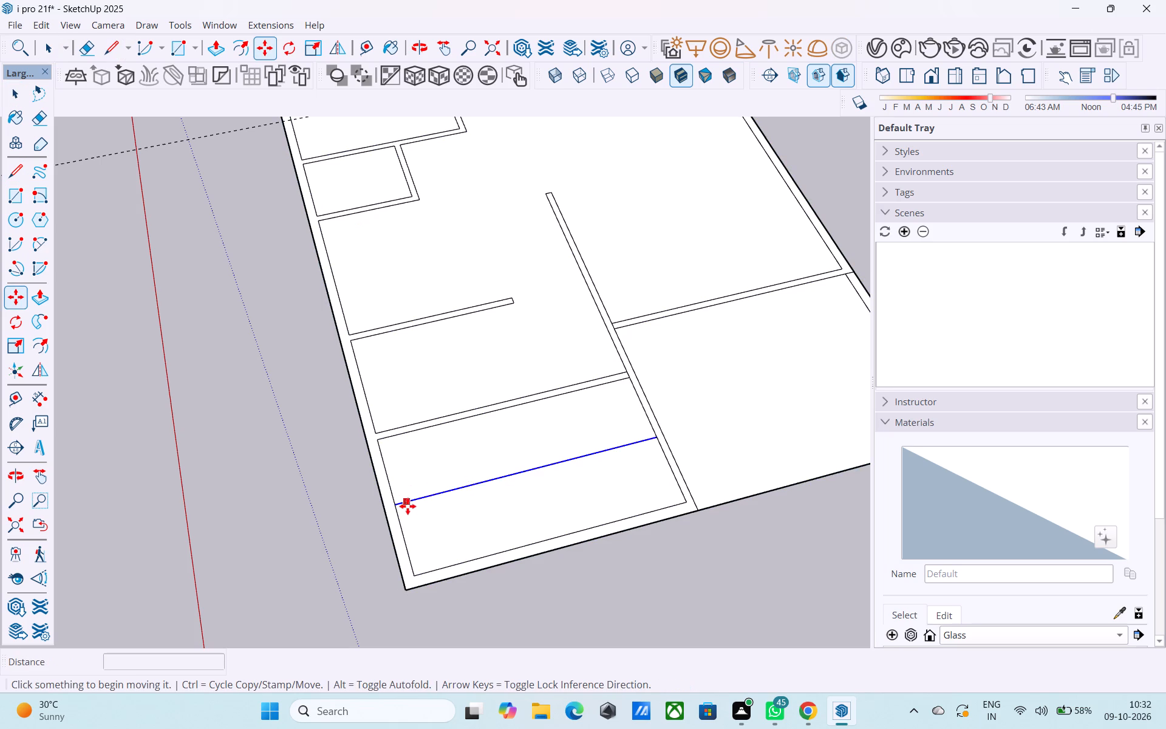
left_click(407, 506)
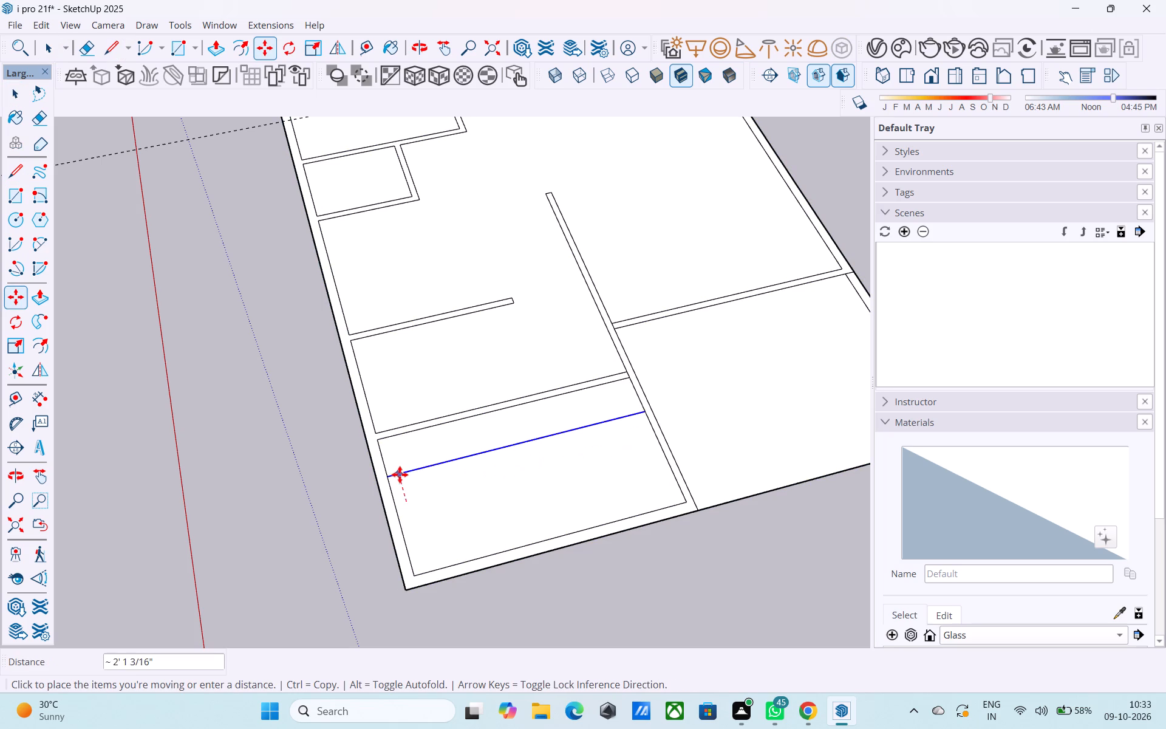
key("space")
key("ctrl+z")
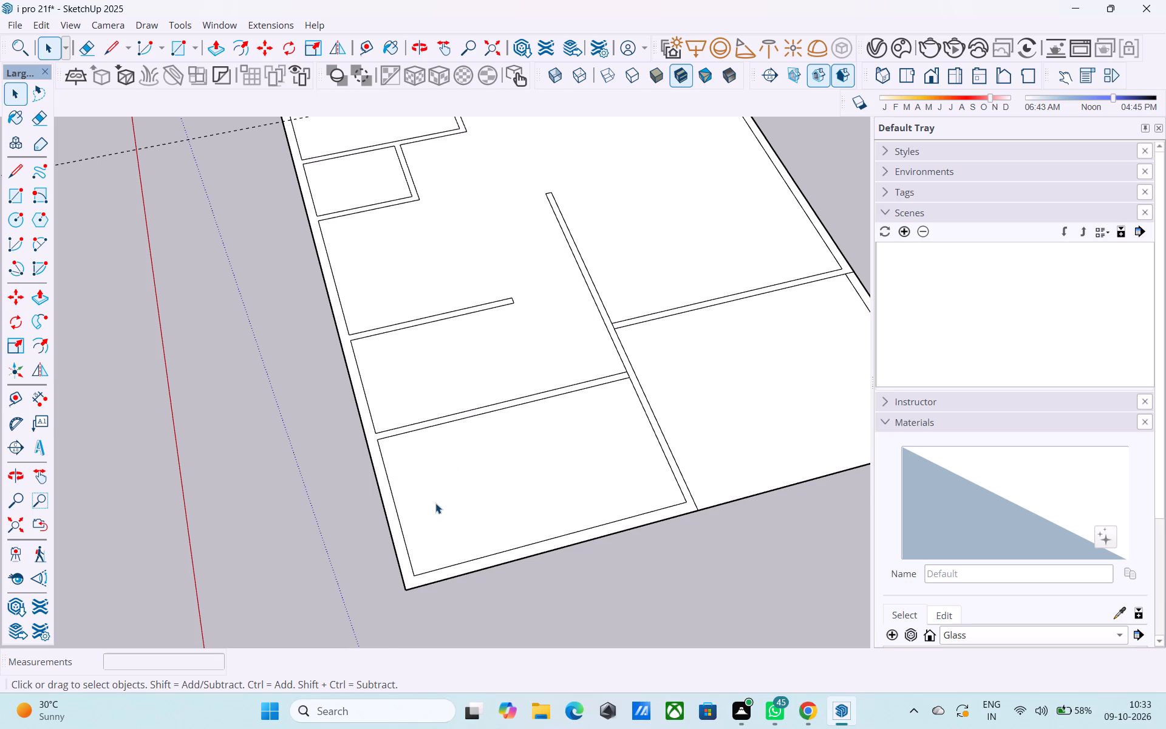
Inside the floor plan group, draw an 18' 9" line across the lower corner room between the midpoints of its side walls.
double_click(435, 503)
key("l")
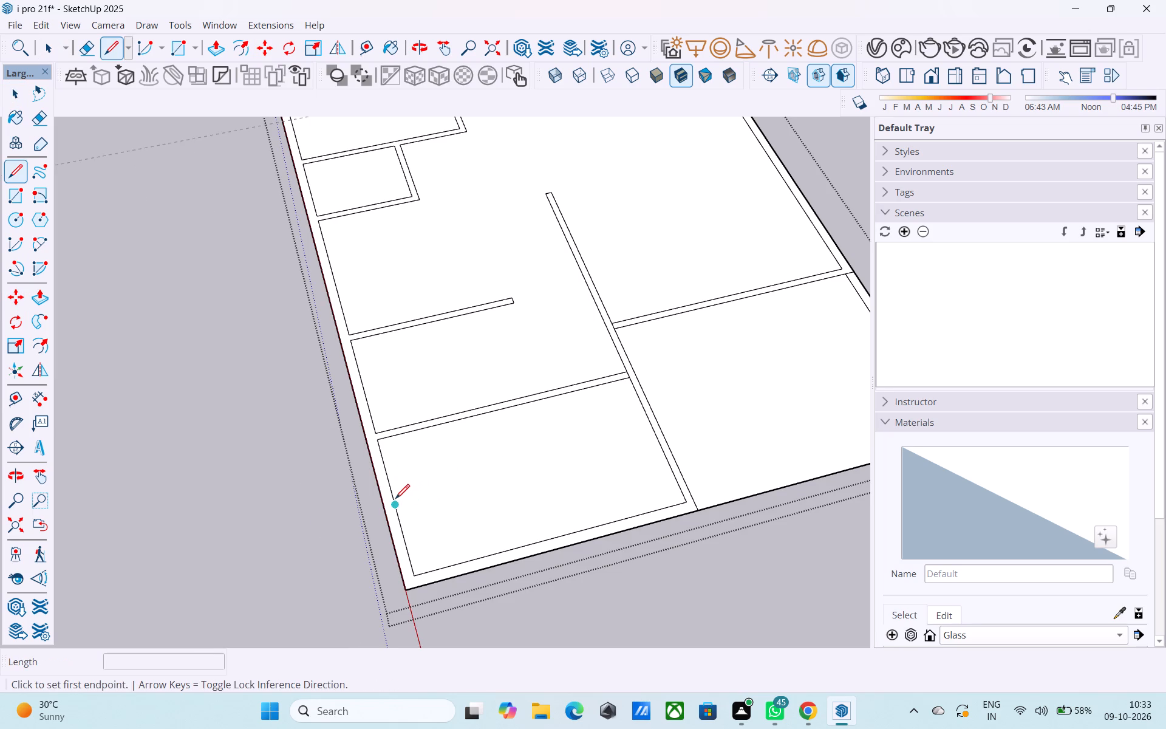
left_click(395, 500)
left_click(657, 437)
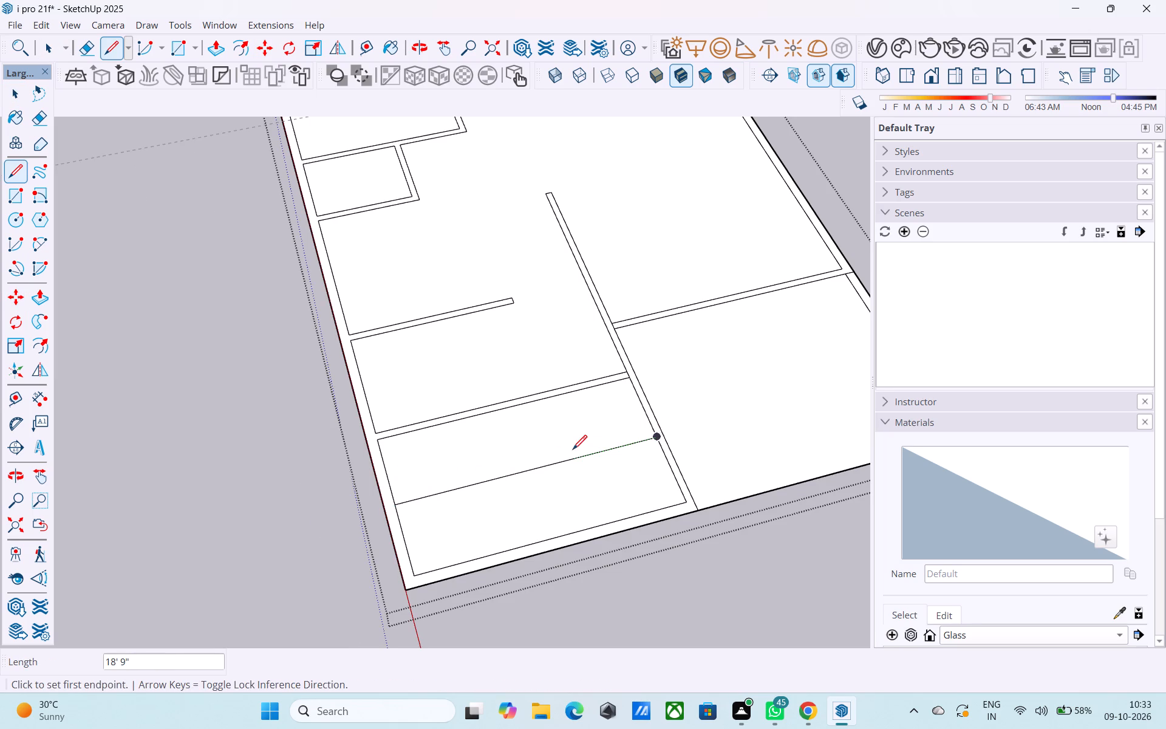
key("space")
Copy the corner room's dividing line 3" toward the neighbouring partition wall.
double_click(545, 453)
left_click(545, 459)
left_click(445, 488)
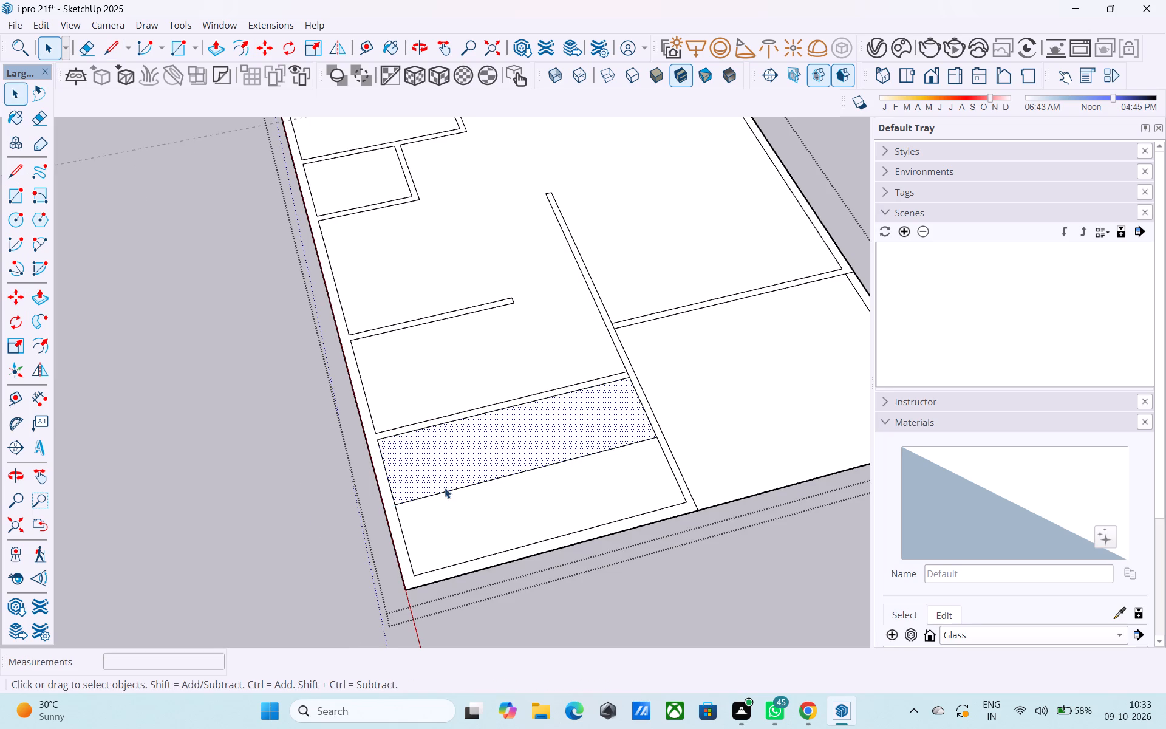
left_click(445, 490)
left_click(445, 484)
left_click(456, 493)
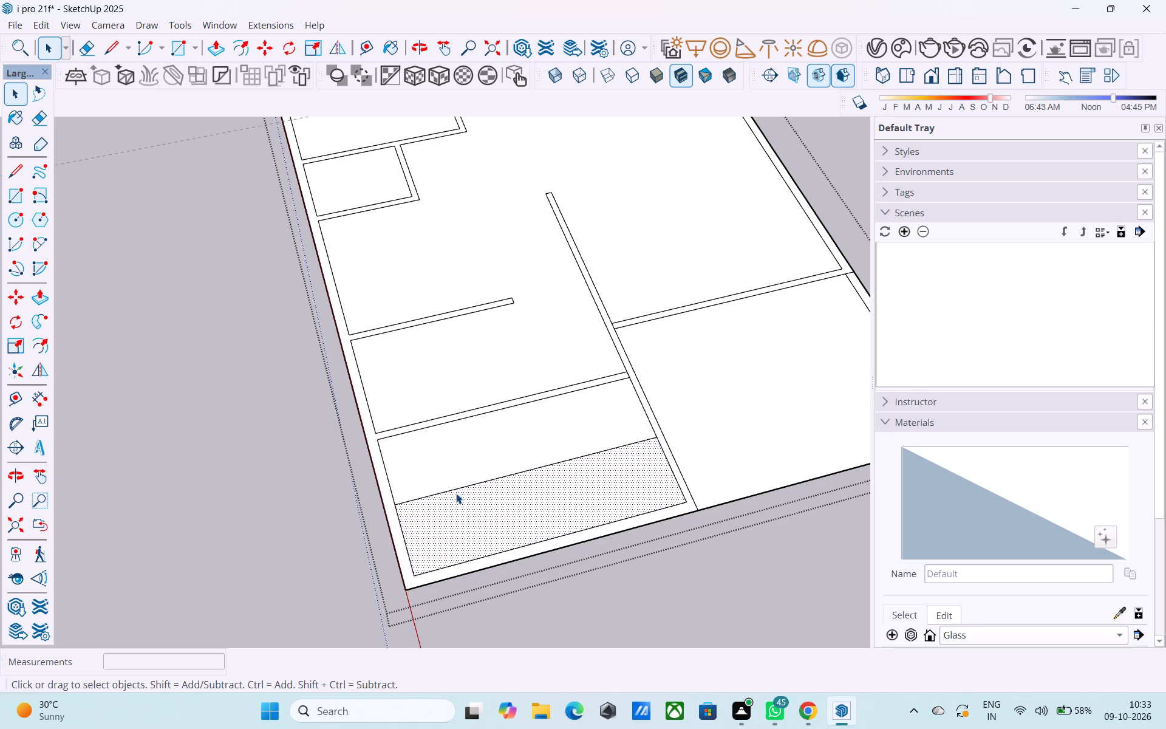
left_click(456, 483)
key("m")
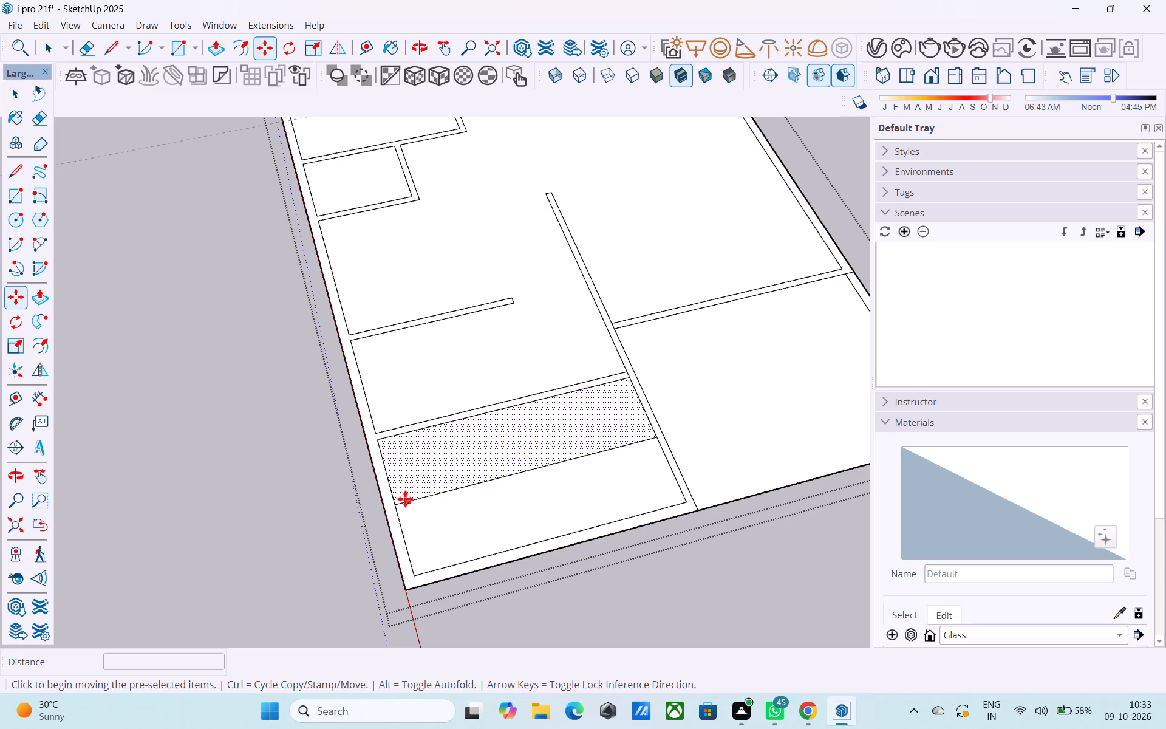
key("space")
left_click(435, 495)
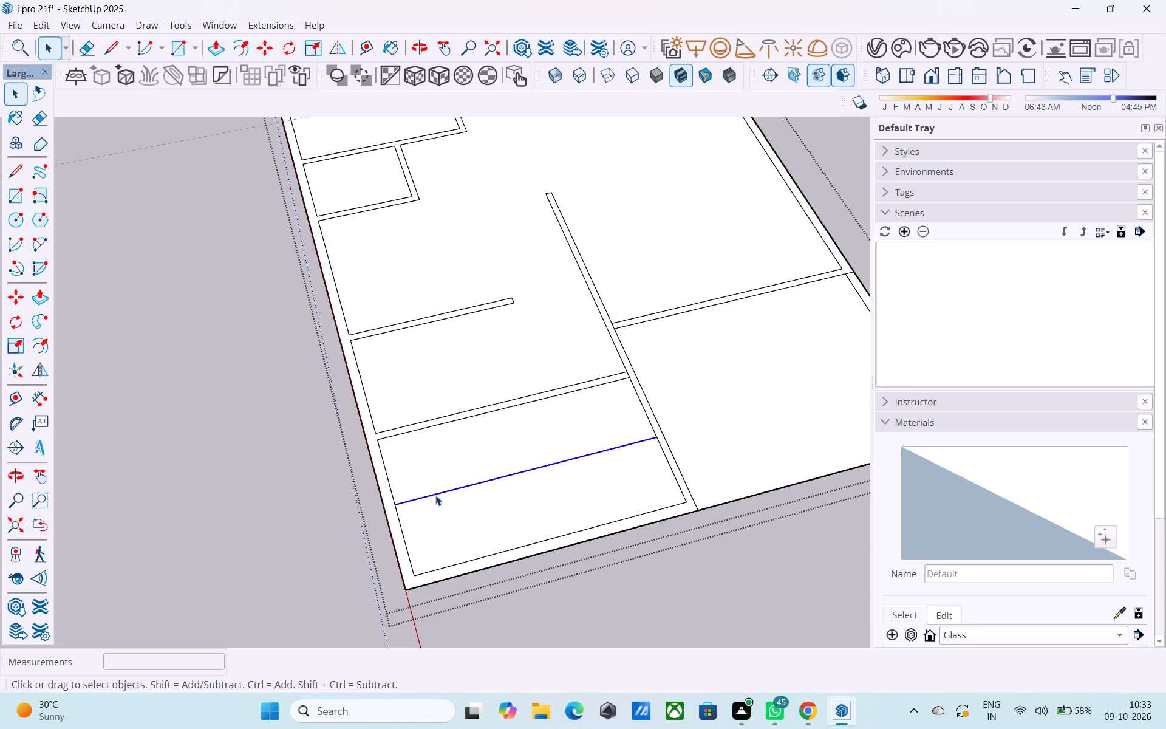
key("m")
left_click(402, 501)
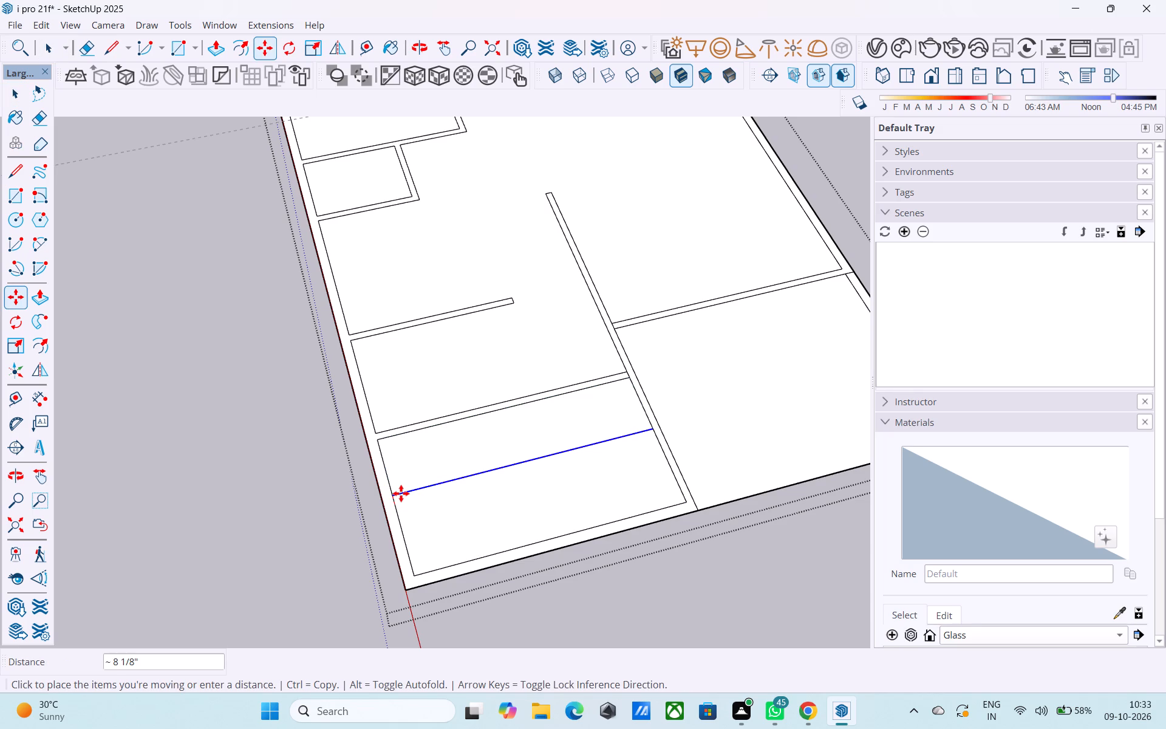
type("3\"")
key("Return")
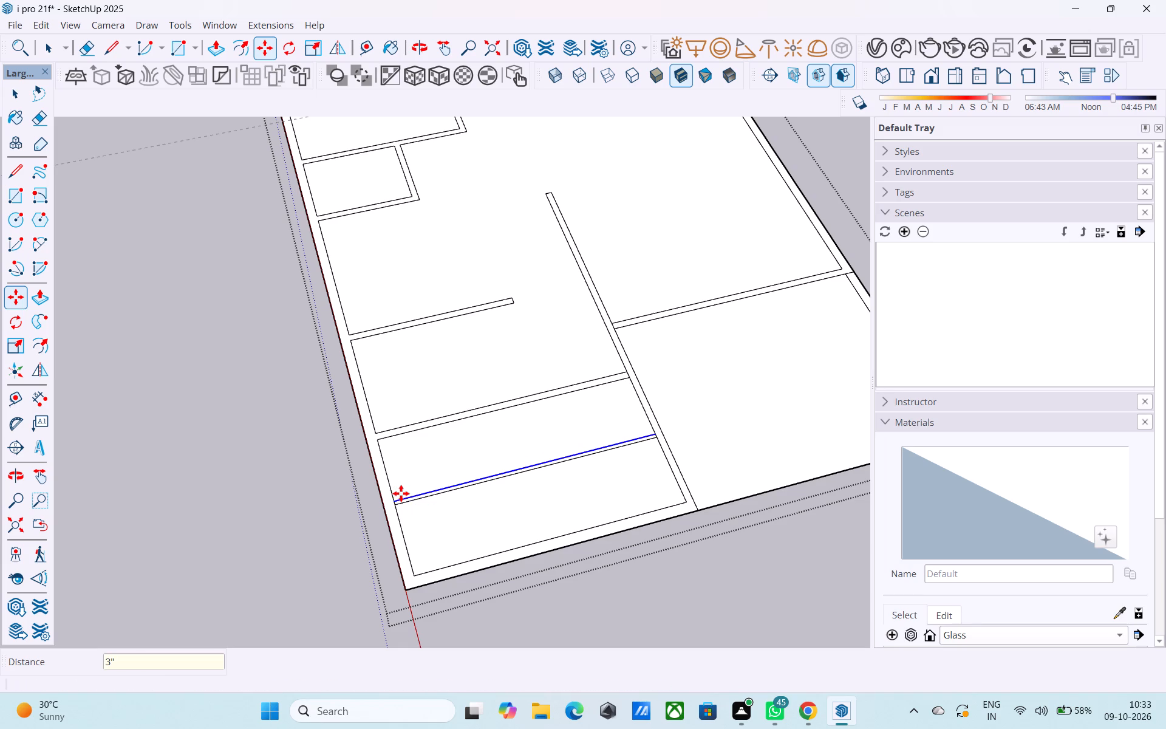
Copy the offset line 6" back toward the outer end wall and erase the middle line between the two copies.
left_click(401, 493)
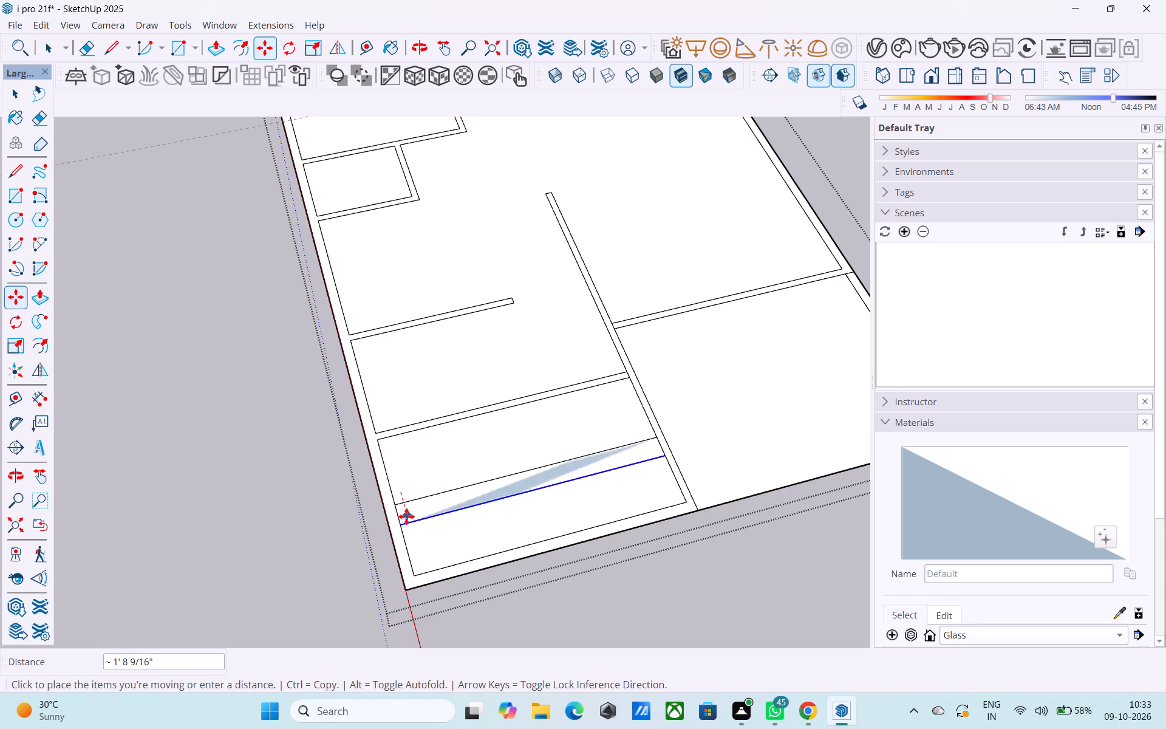
scroll(408, 508, "up", 12)
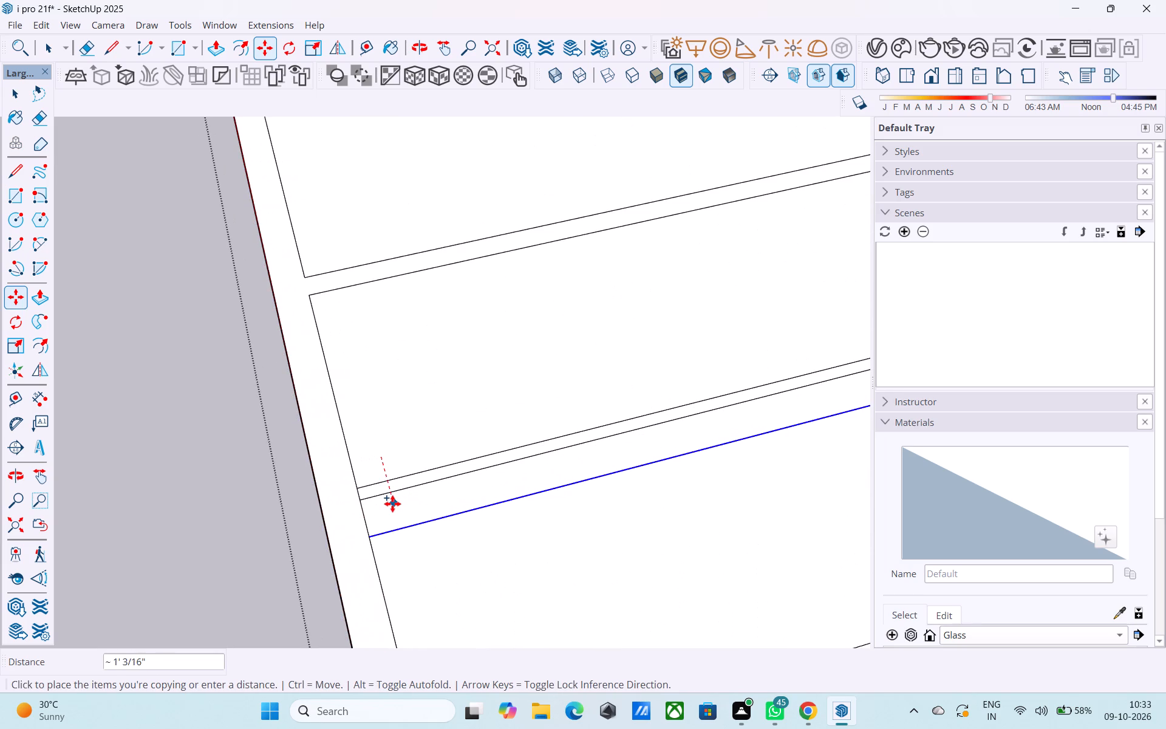
type("6\"")
key("Return")
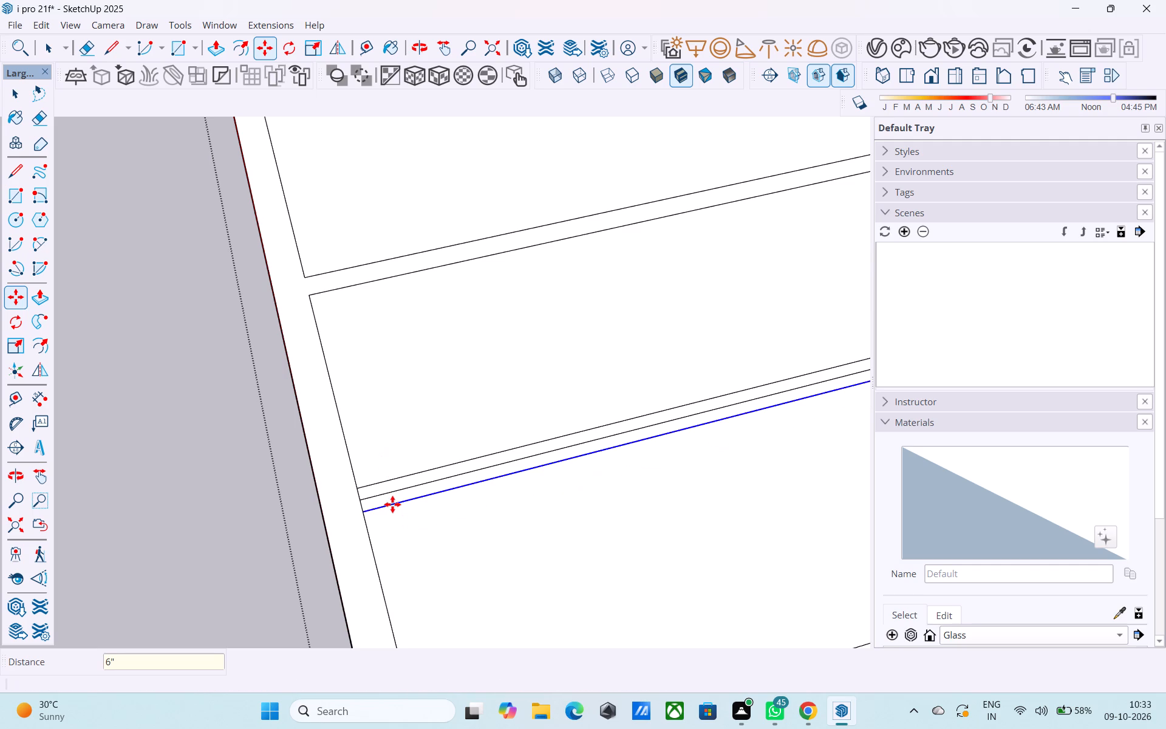
key("e")
left_click(395, 494)
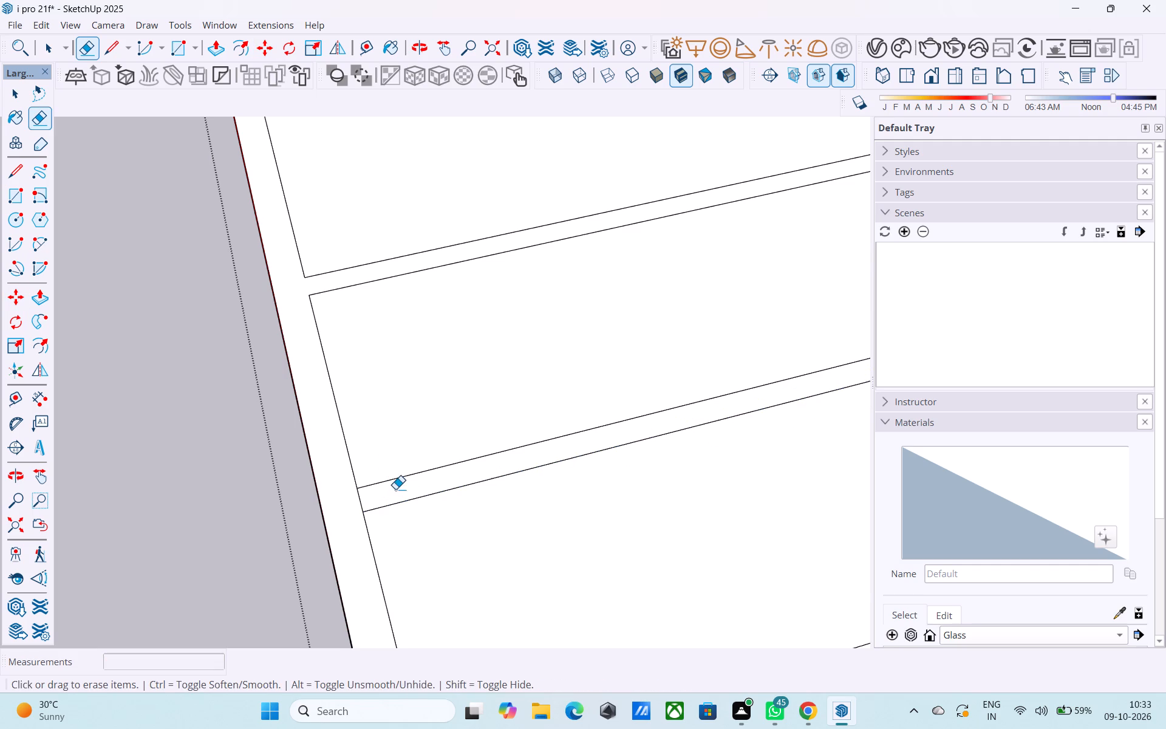
Examine the whole floor plan and its new corner-room partition from several angles.
scroll(394, 497, "down", 14)
scroll(569, 526, "down", 2)
middle_click_drag(565, 530, 217, 529)
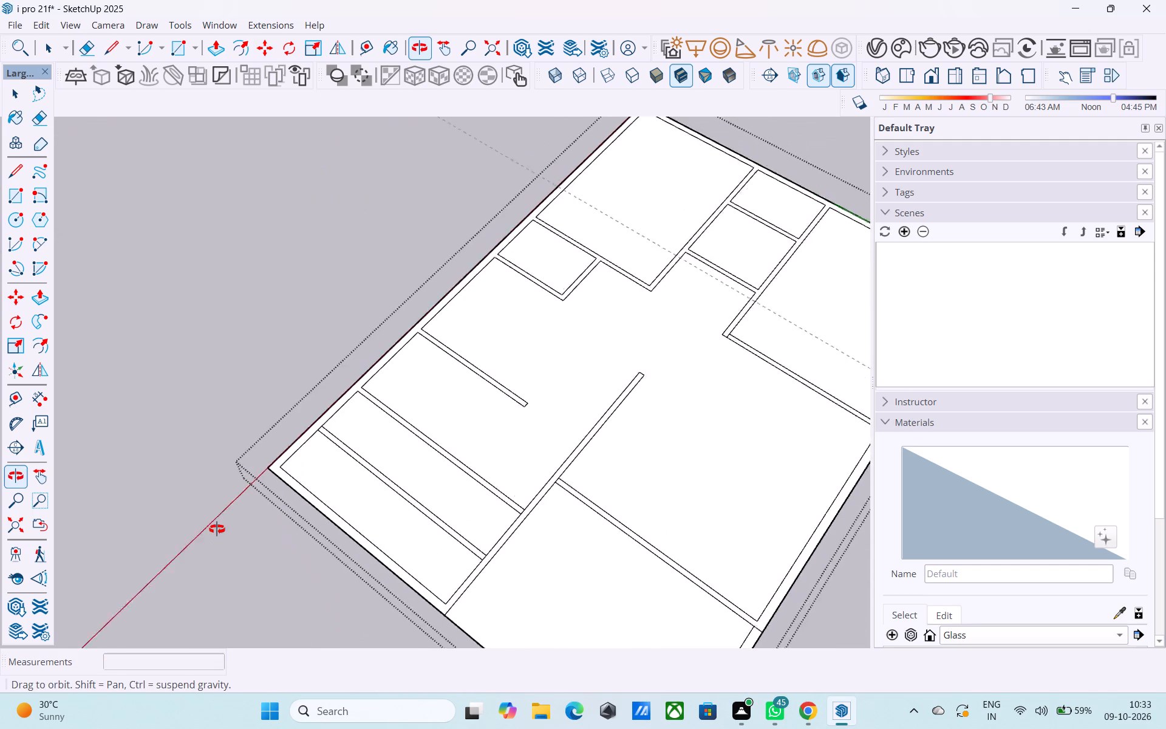
middle_click_drag(217, 529, 764, 485)
middle_click_drag(325, 505, 248, 432)
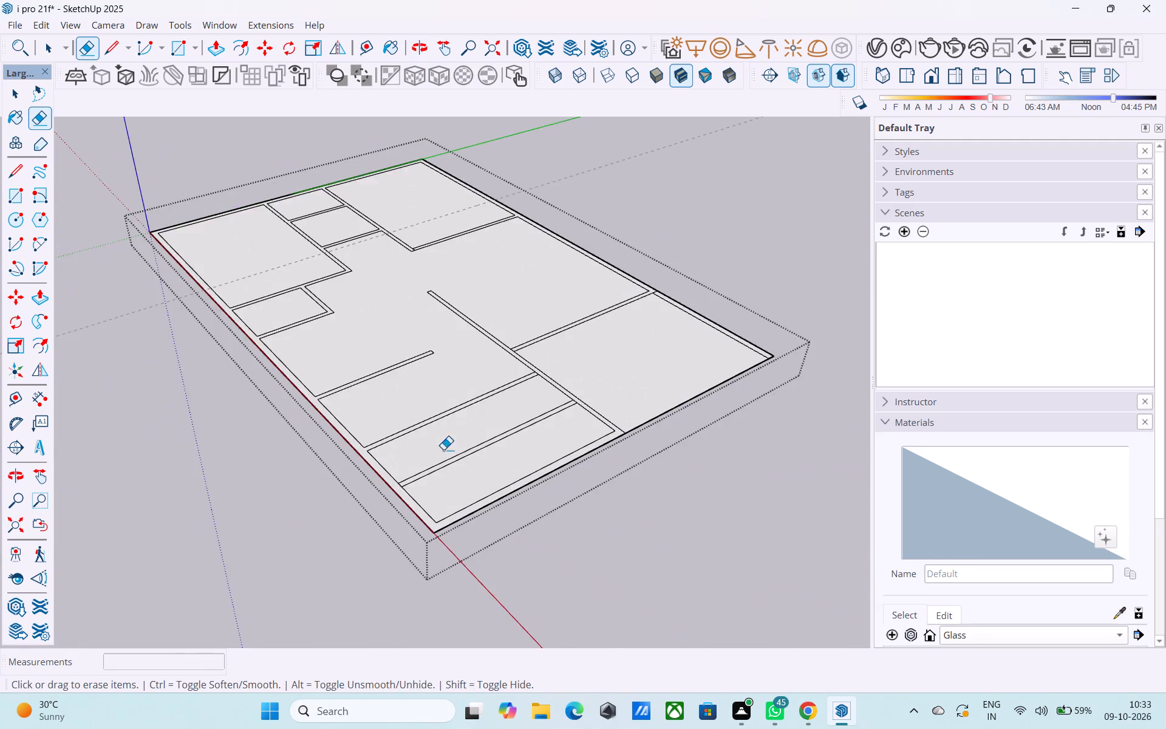
scroll(461, 458, "down", 2)
middle_click_drag(494, 467, 366, 490)
middle_click_drag(433, 529, 366, 564, "shift")
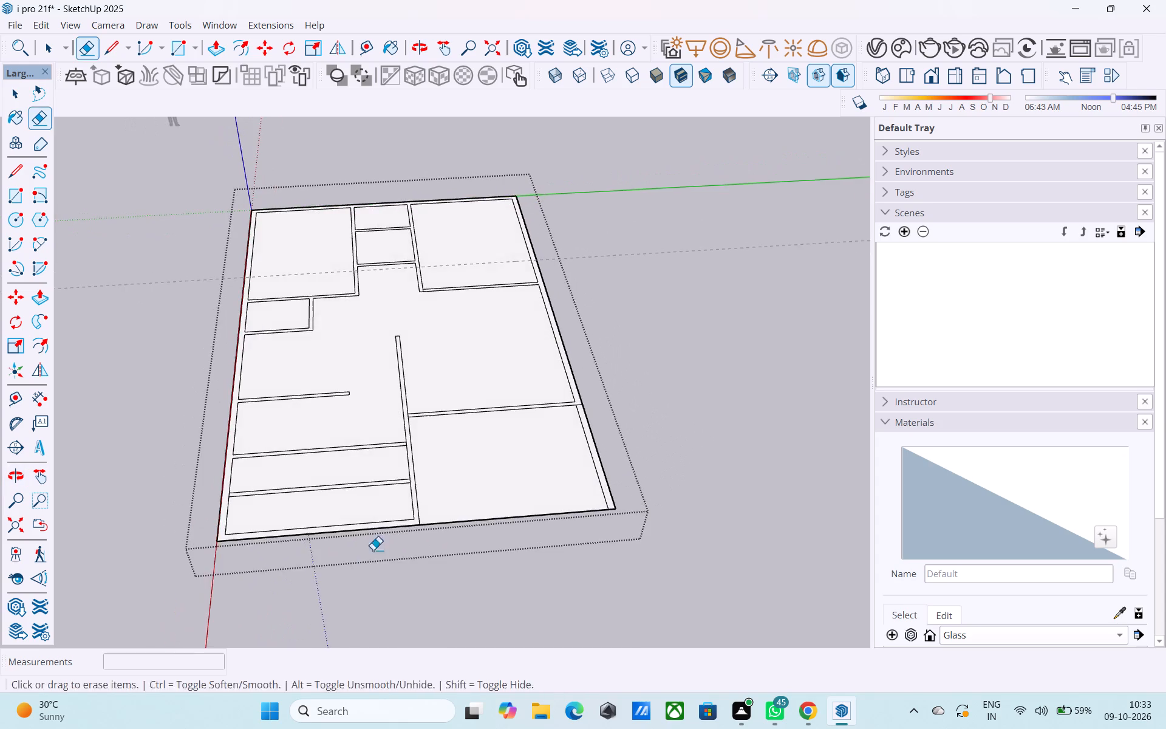
middle_click_drag(373, 550, 358, 577, "shift")
key("space")
scroll(476, 399, "down", 1)
middle_click_drag(469, 425, 459, 552)
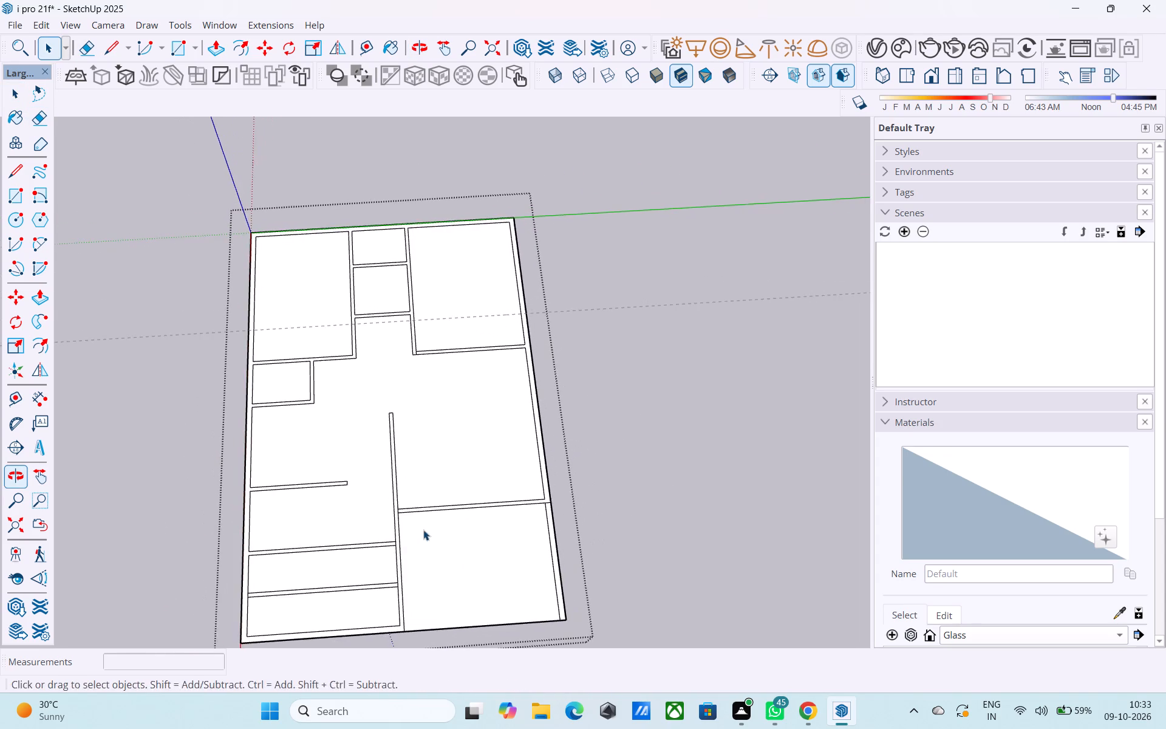
middle_click_drag(423, 530, 419, 560, "shift")
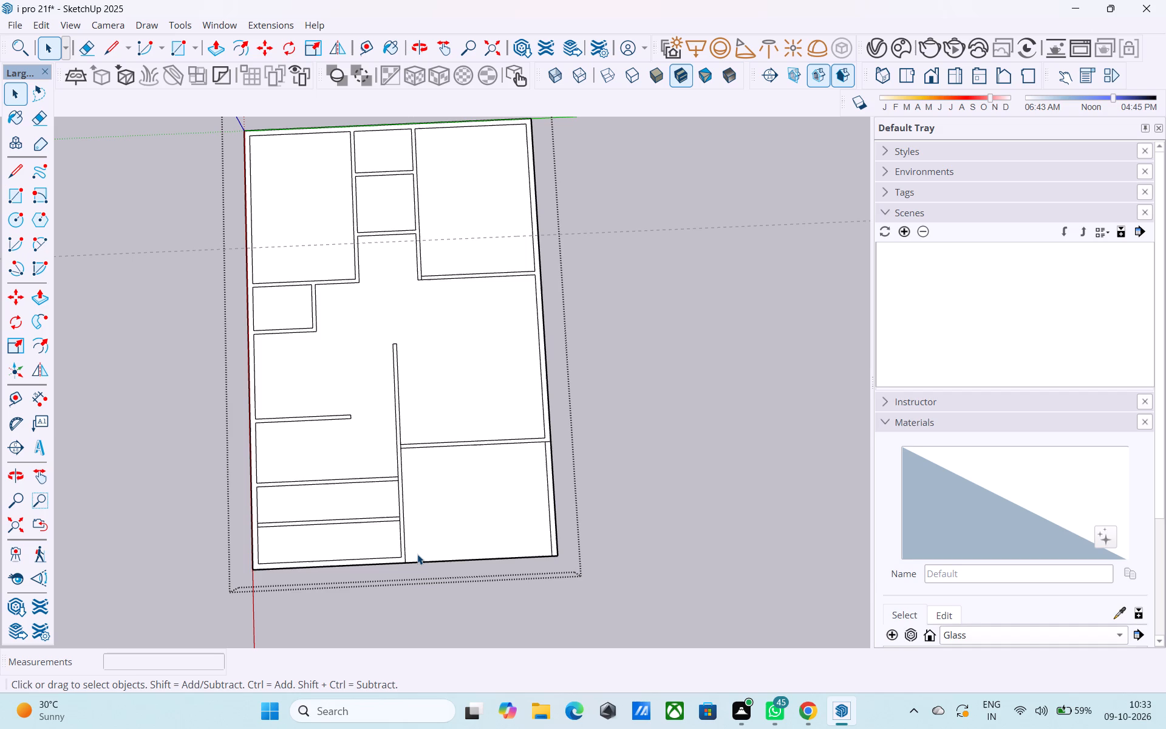
Erase the leftover short edge across the wall corner of the large room farther from the origin, beside the small central rooms.
scroll(420, 290, "up", 5)
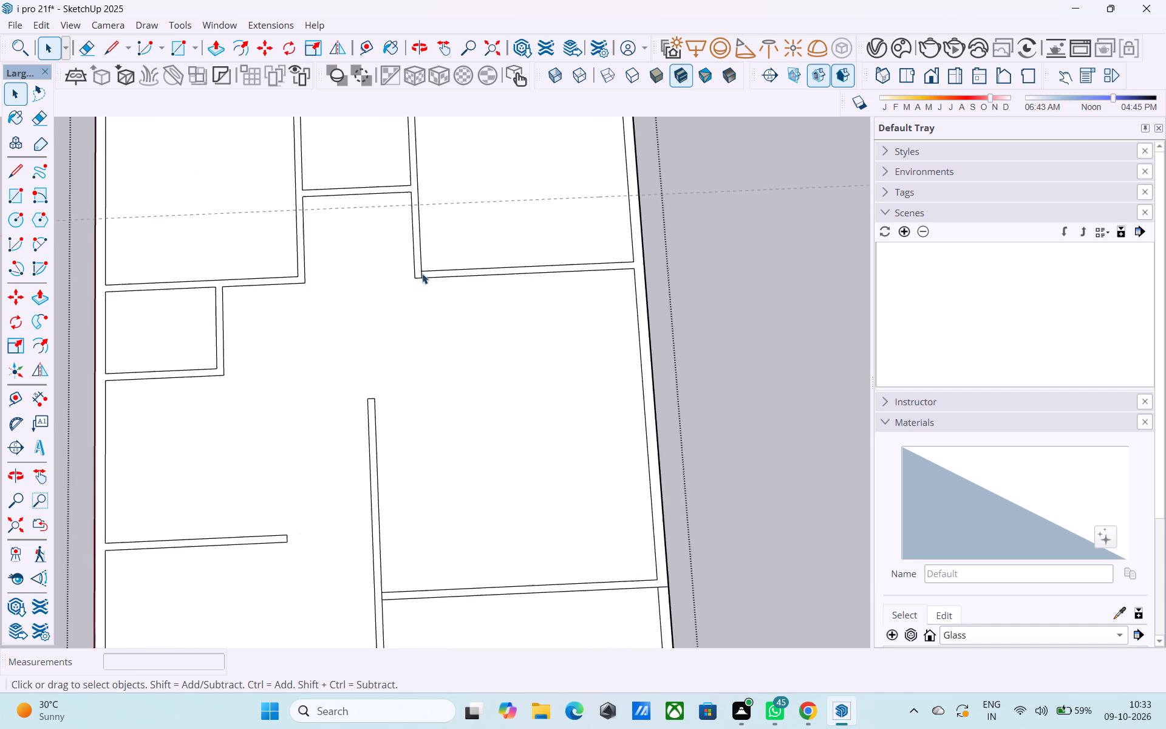
scroll(422, 273, "up", 7)
key("e")
left_click(424, 276)
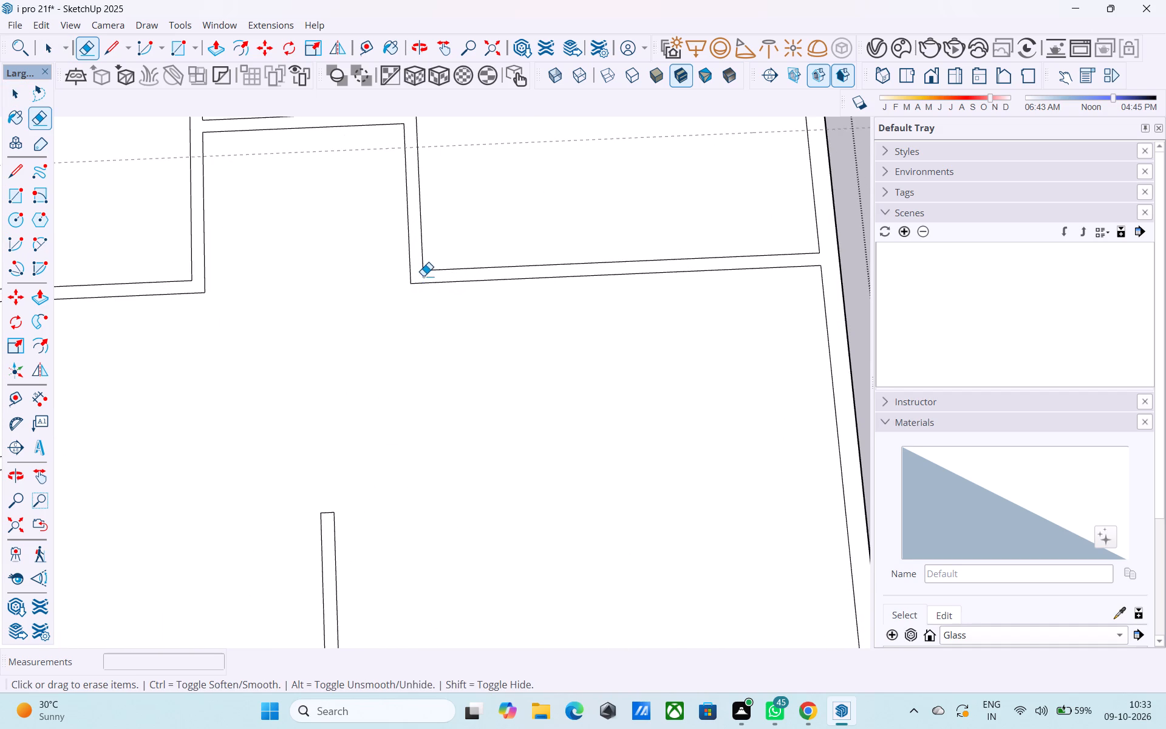
key("space")
Draw a 6" line across the inner wall of the second small central room, at its end nearer the red axis.
scroll(423, 290, "down", 10)
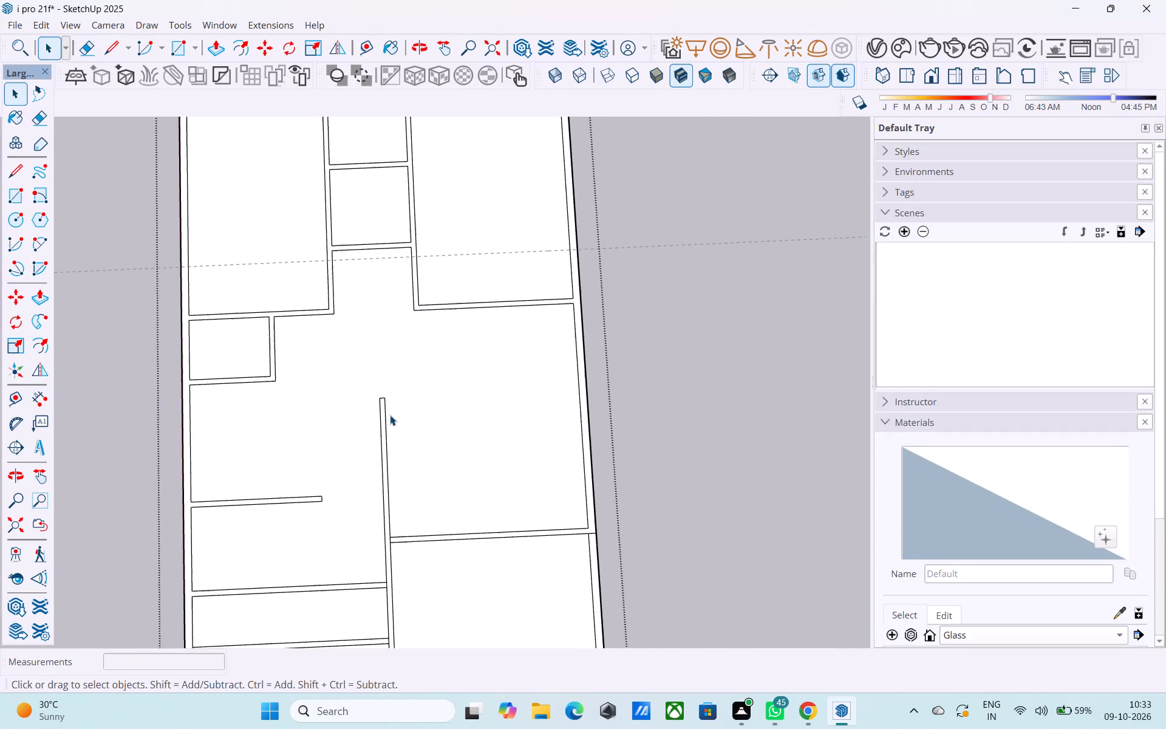
scroll(408, 382, "down", 5)
scroll(390, 259, "up", 6)
scroll(374, 323, "up", 2)
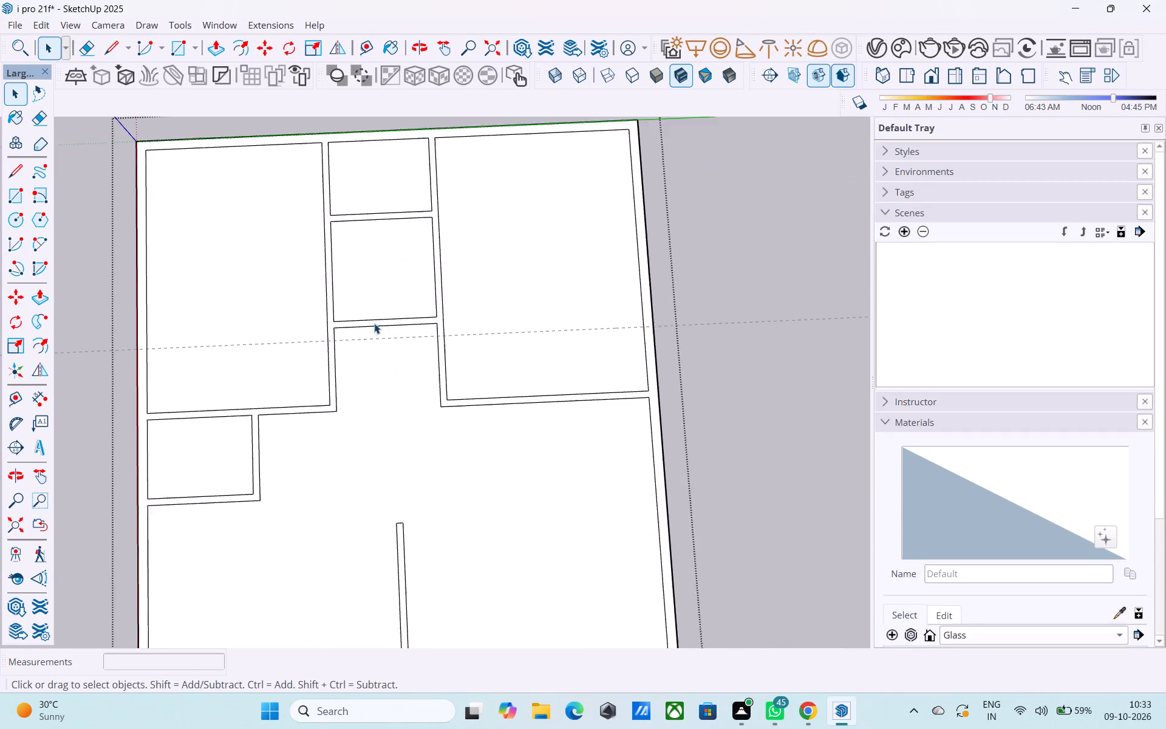
scroll(373, 323, "up", 2)
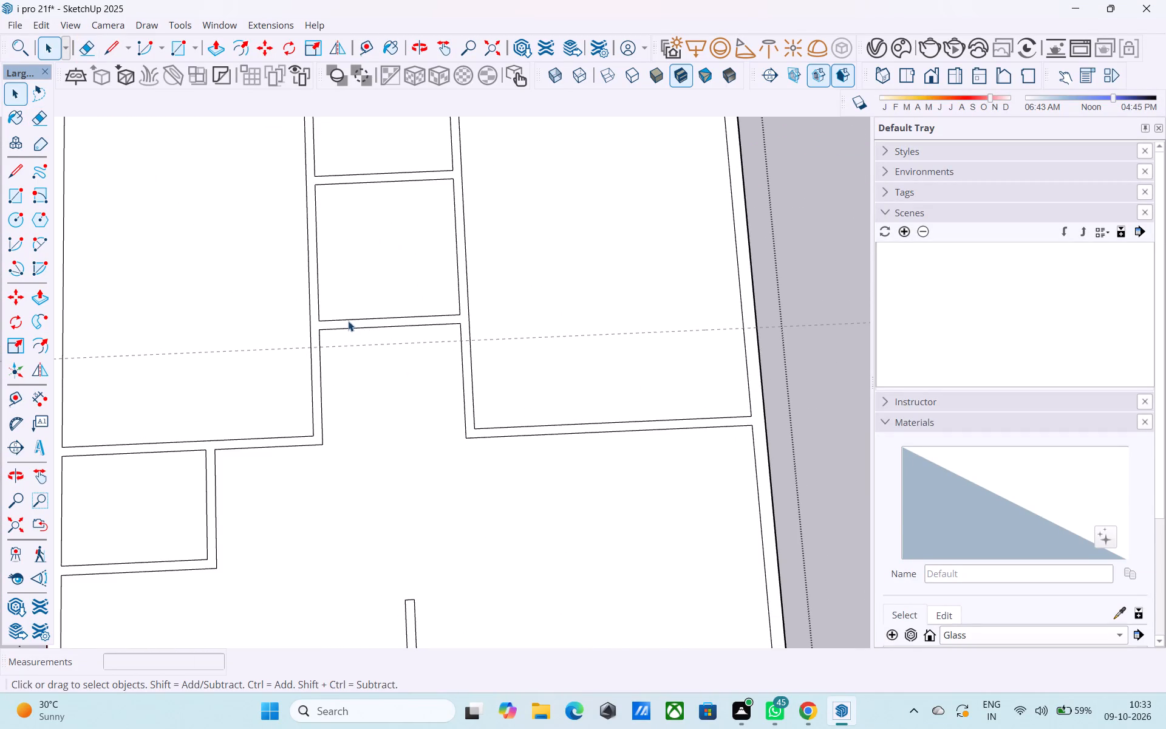
key("l")
left_click(324, 324)
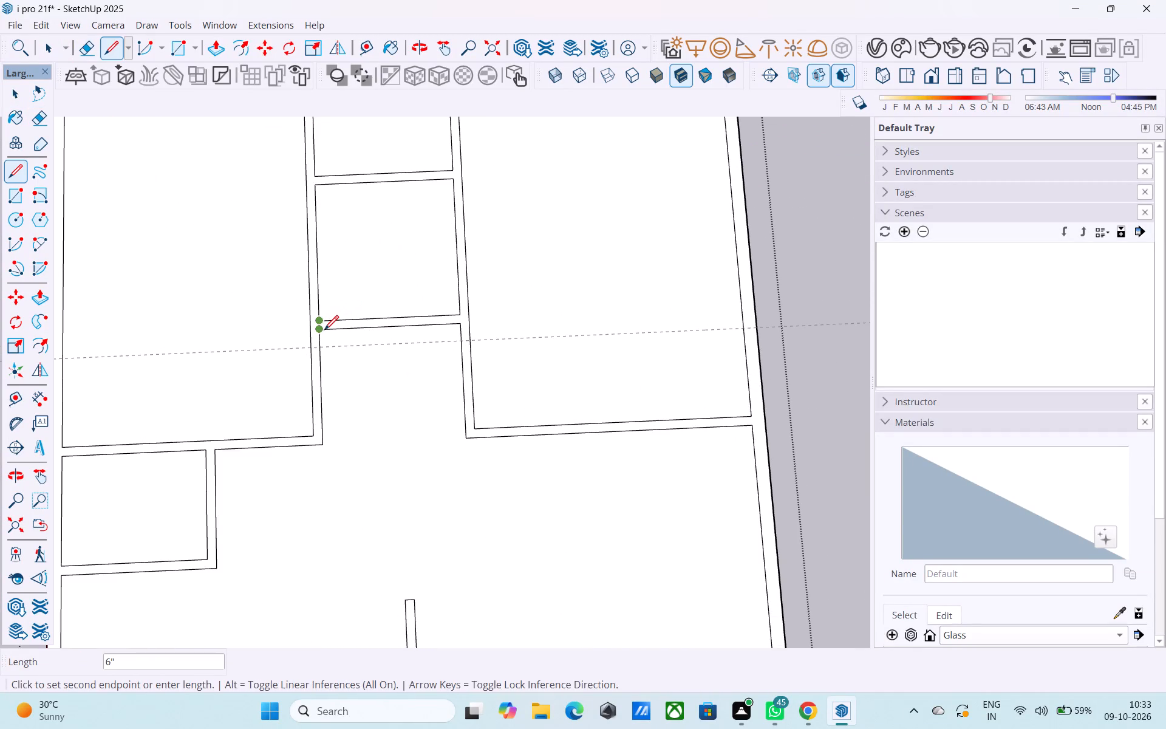
left_click(324, 332)
key("space")
Copy the 6" end line 2' along the wall to mark the first side of an opening.
key("m")
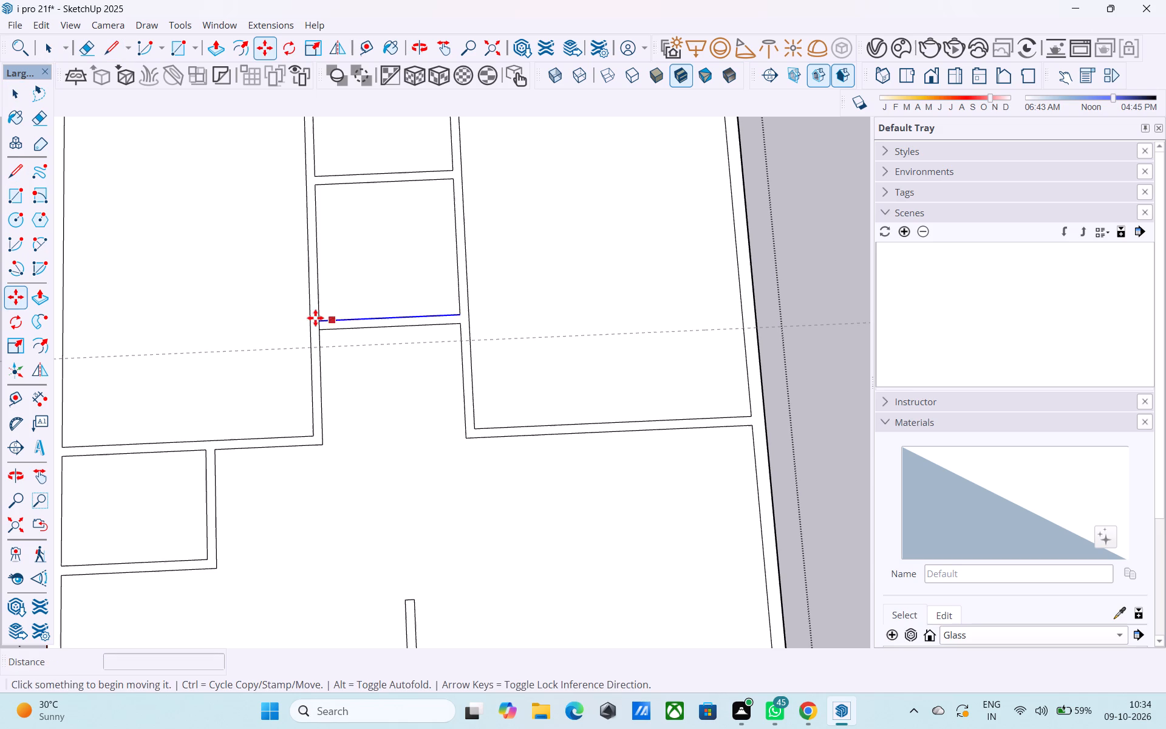
scroll(316, 318, "up", 14)
left_click(325, 329)
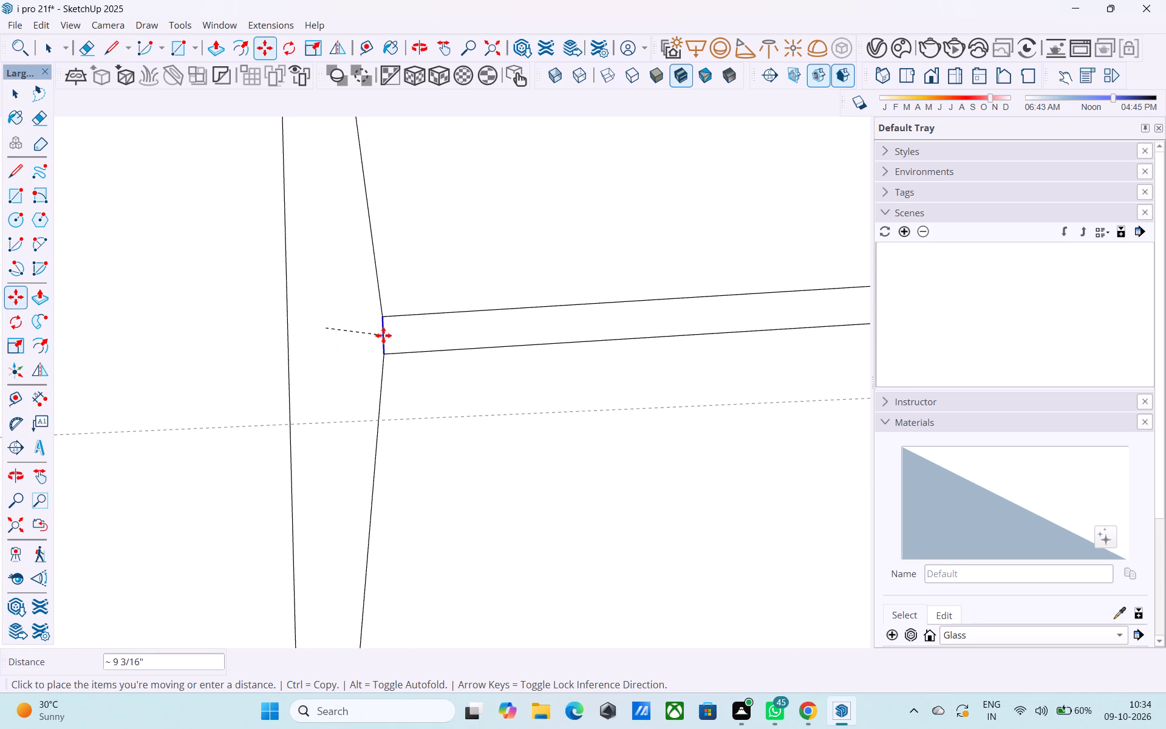
scroll(390, 334, "down", 9)
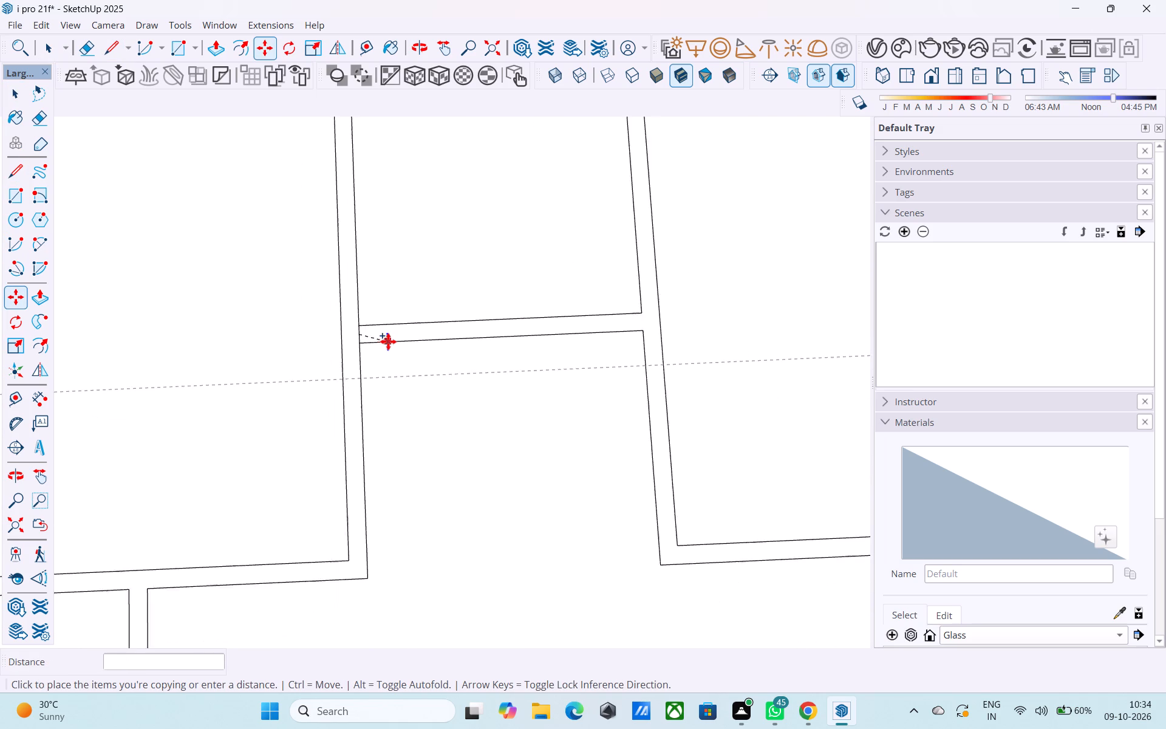
type("2'")
key("Return")
key("space")
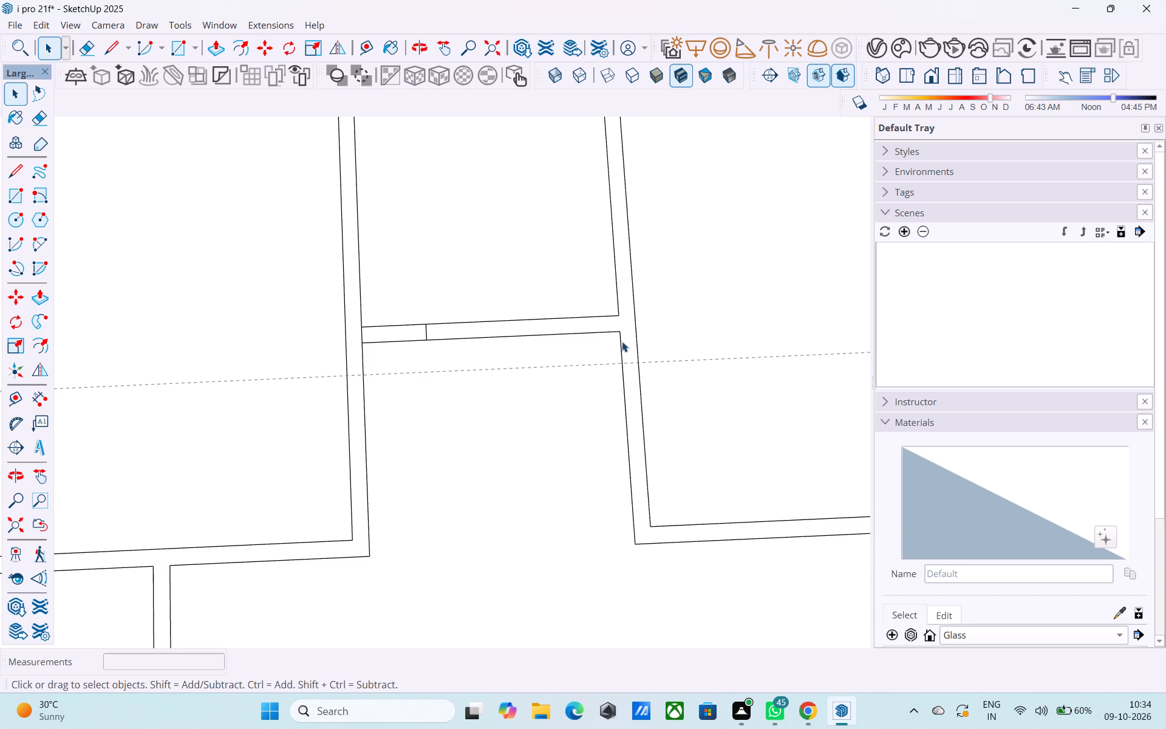
Draw a 6" line across the opposite end of the same wall.
key("l")
scroll(619, 337, "up", 3)
left_click(618, 334)
left_click(621, 311)
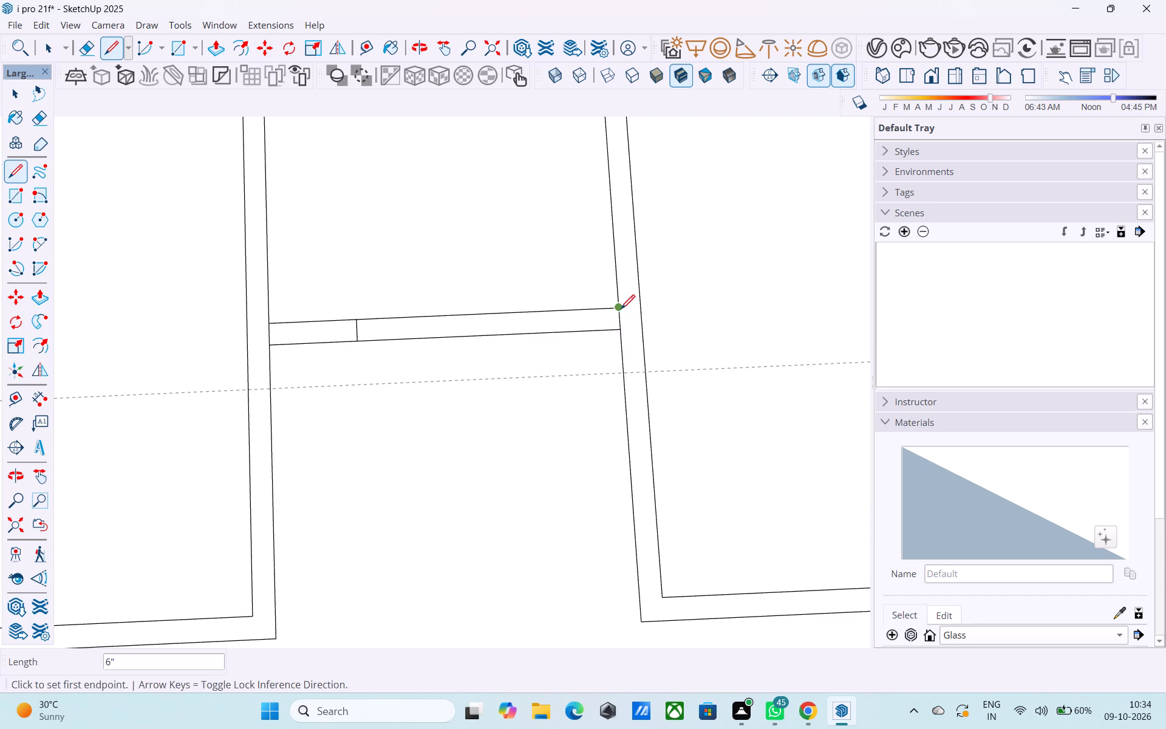
key("space")
Copy the opposite 6" end line 2' inward along the wall to mark the opening's second side.
key("m")
left_click(622, 320)
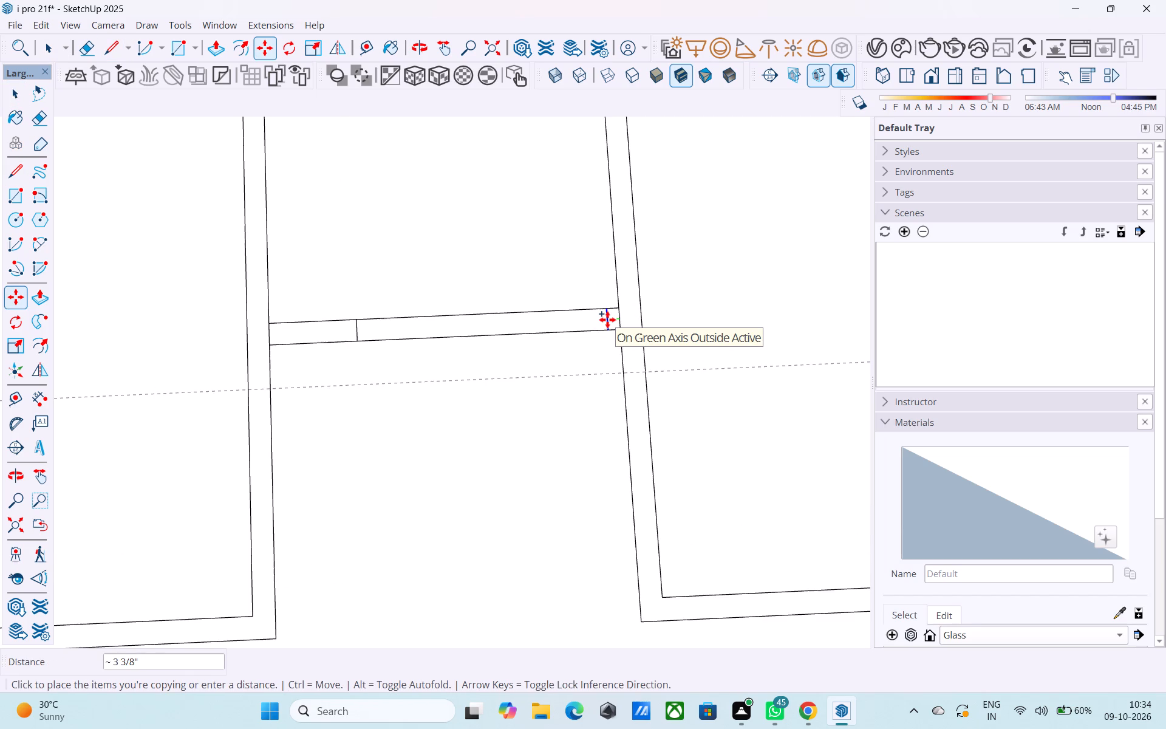
type("2'")
key("Return")
Erase both wall edges between the two marks to open the second small central room toward the hall.
key("e")
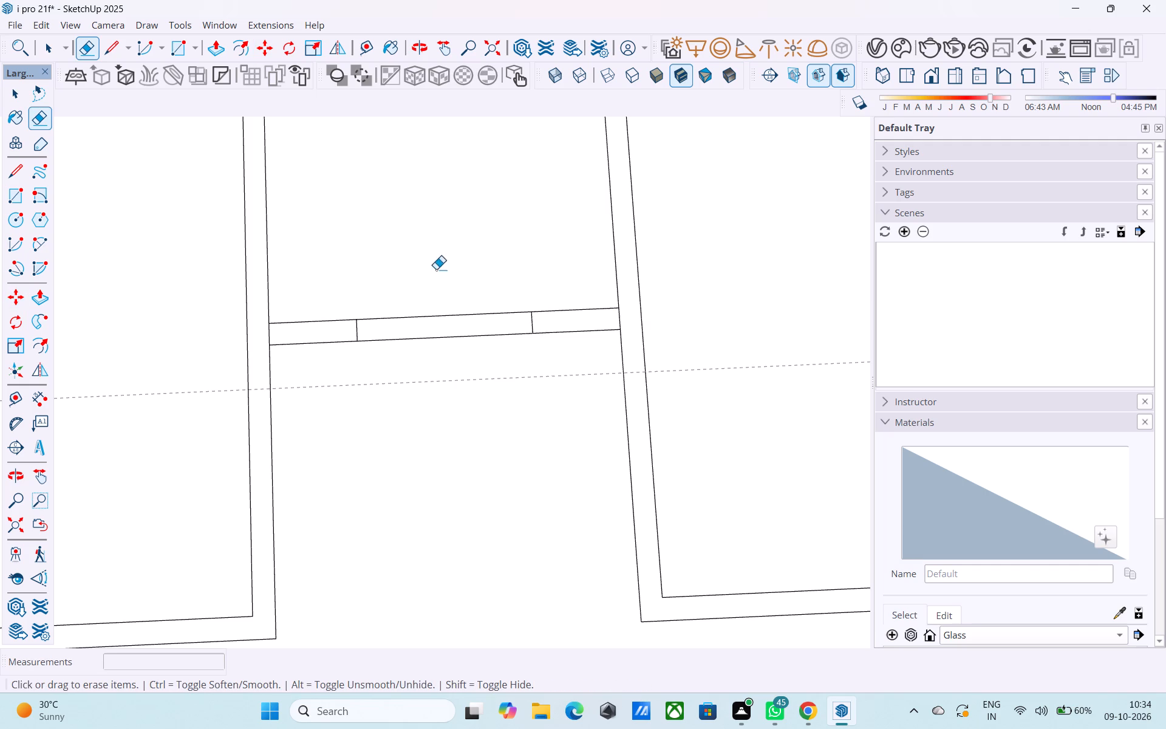
left_click_drag(436, 269, 437, 366)
scroll(432, 375, "down", 15)
scroll(400, 425, "up", 4)
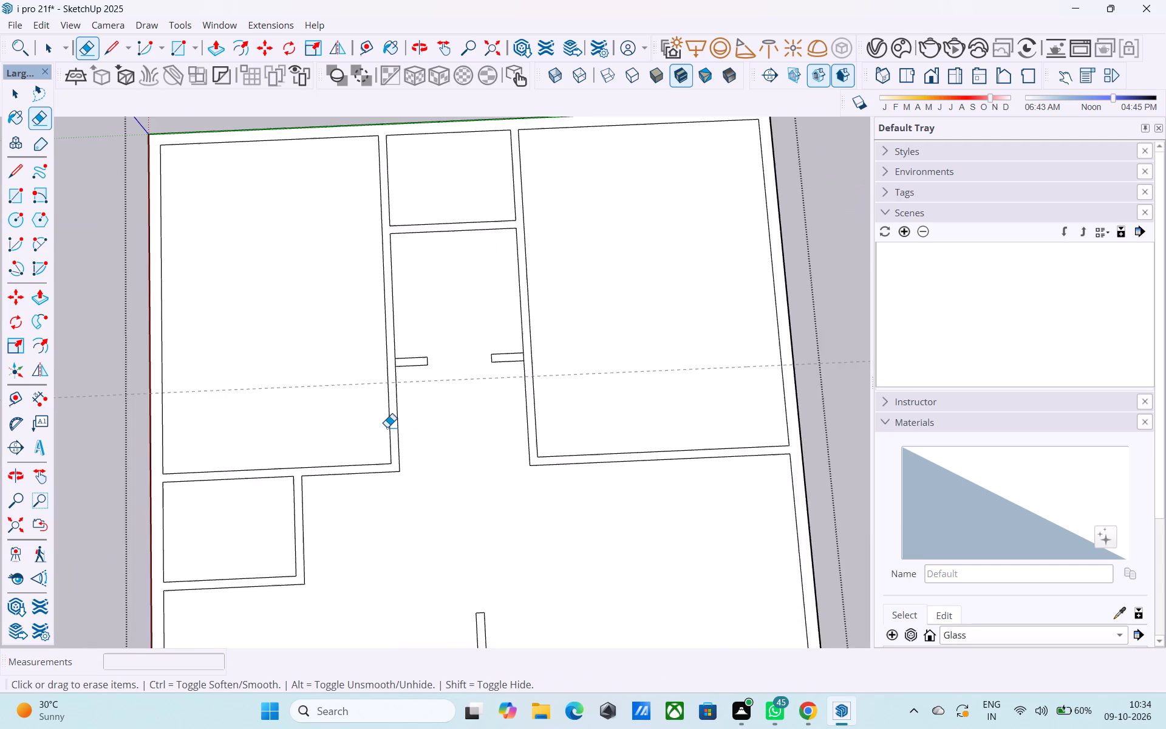
Undo the opening cut and its marking lines in the second small central room's hall wall.
scroll(381, 425, "up", 3)
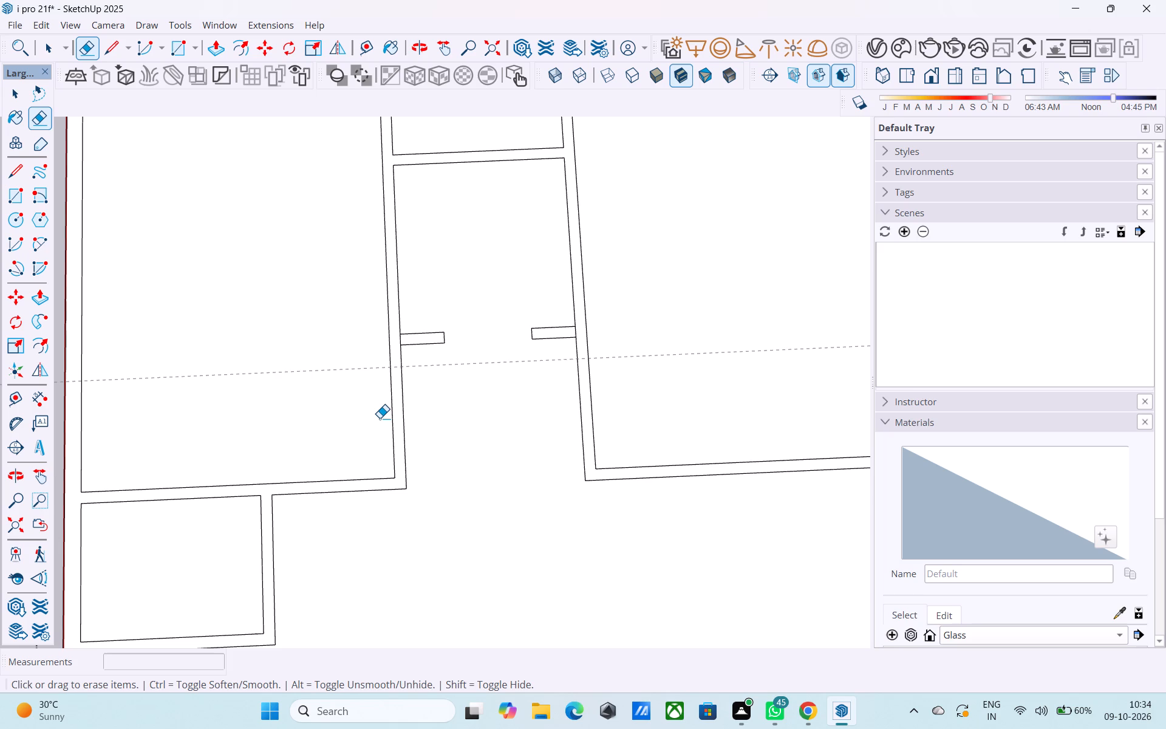
key("ctrl+z")
key("ctrl+z")
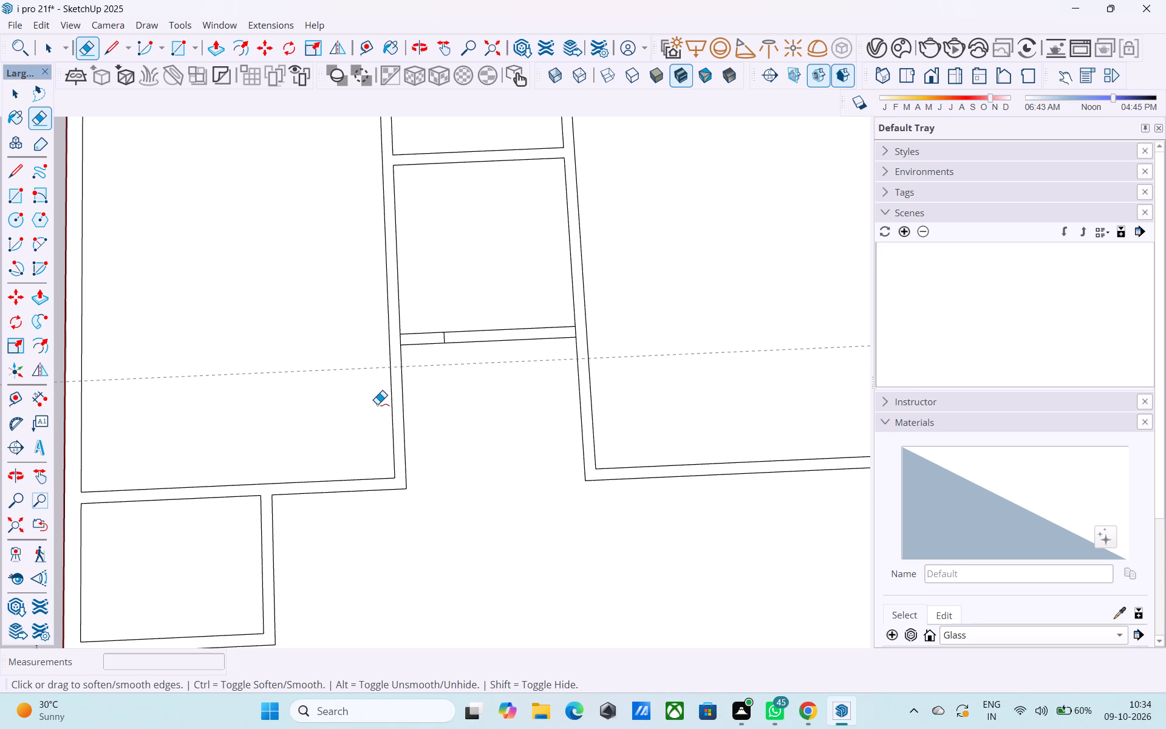
key("ctrl+z")
key("ctrl+z")
Erase the leftover 6" end line where that wall meets the long side wall.
scroll(407, 334, "up", 5)
left_click_drag(397, 344, 392, 344)
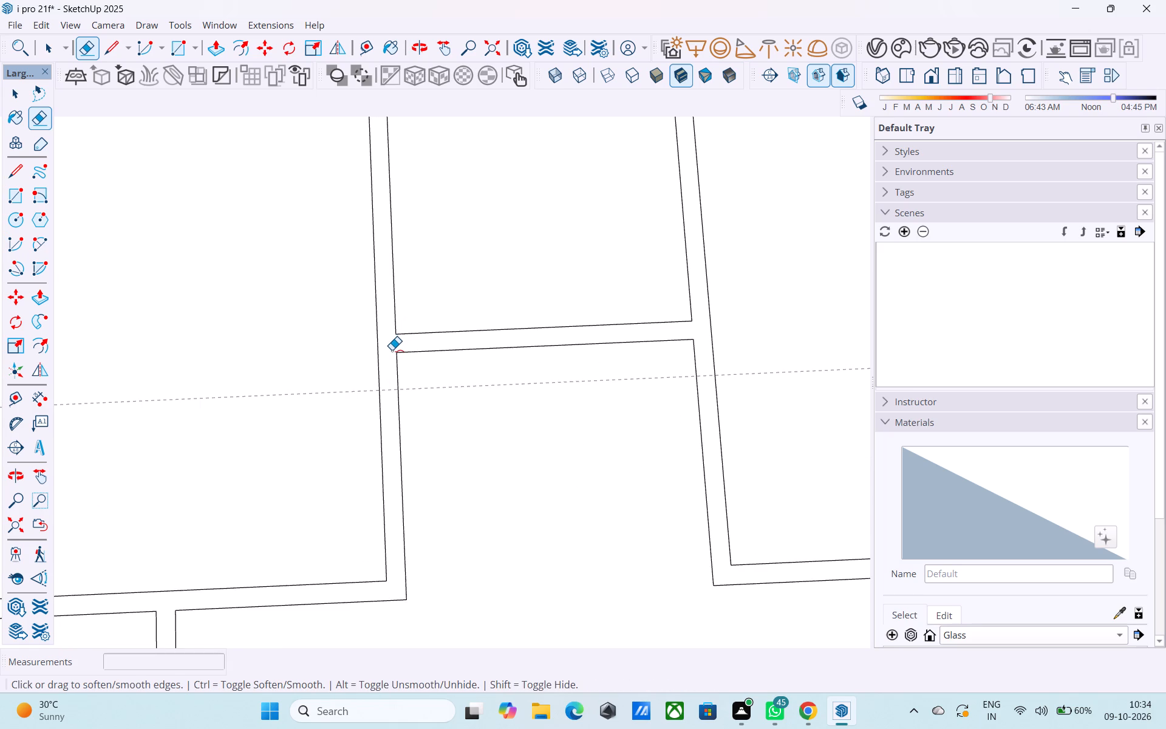
Push/Pull the connected wall outline of the floor plan up 10' to raise the walls.
scroll(390, 377, "down", 13)
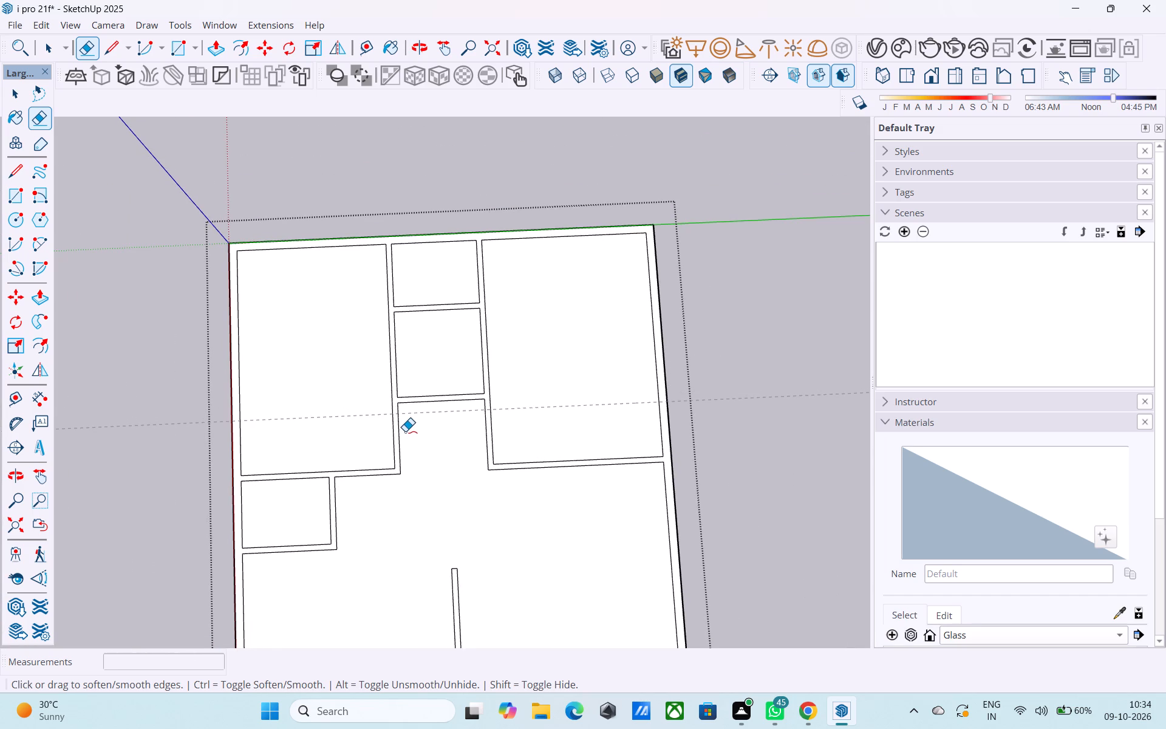
scroll(403, 442, "down", 4)
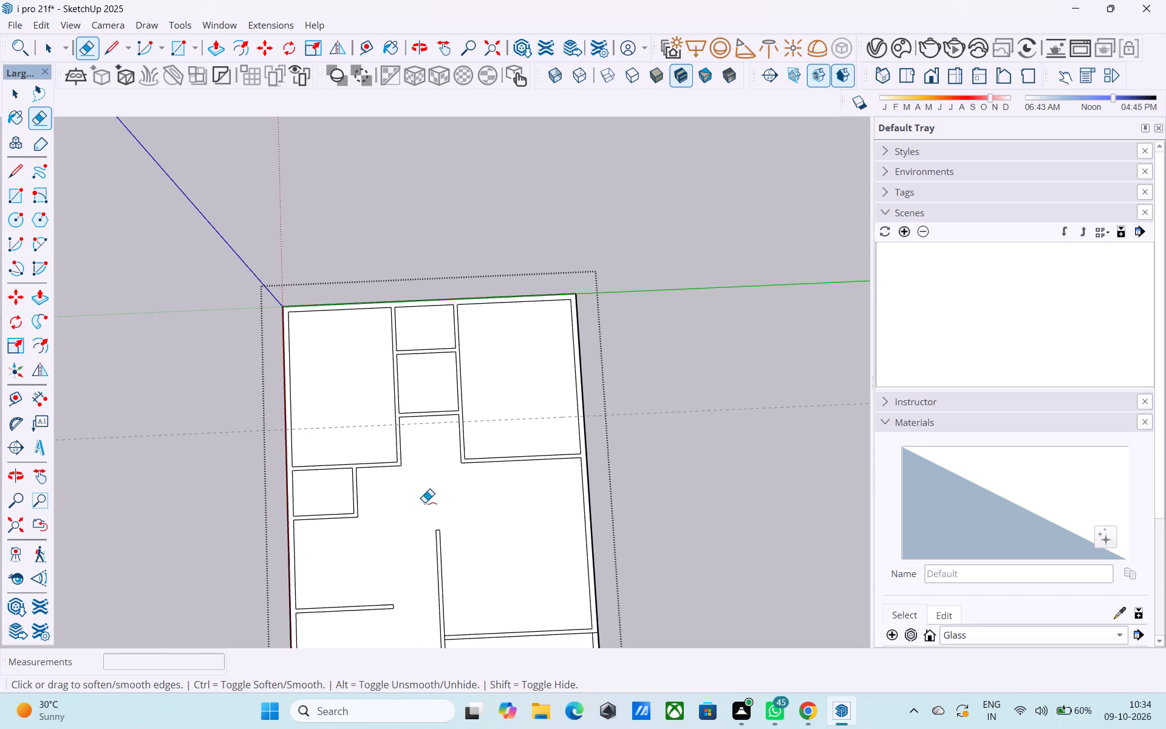
middle_click_drag(426, 513, 428, 463)
scroll(428, 430, "down", 1)
scroll(428, 430, "up", 1)
scroll(428, 430, "down", 4)
scroll(443, 516, "down", 1)
middle_click_drag(443, 516, 407, 452)
scroll(408, 453, "up", 1)
scroll(398, 434, "down", 5)
middle_click_drag(399, 468, 417, 477)
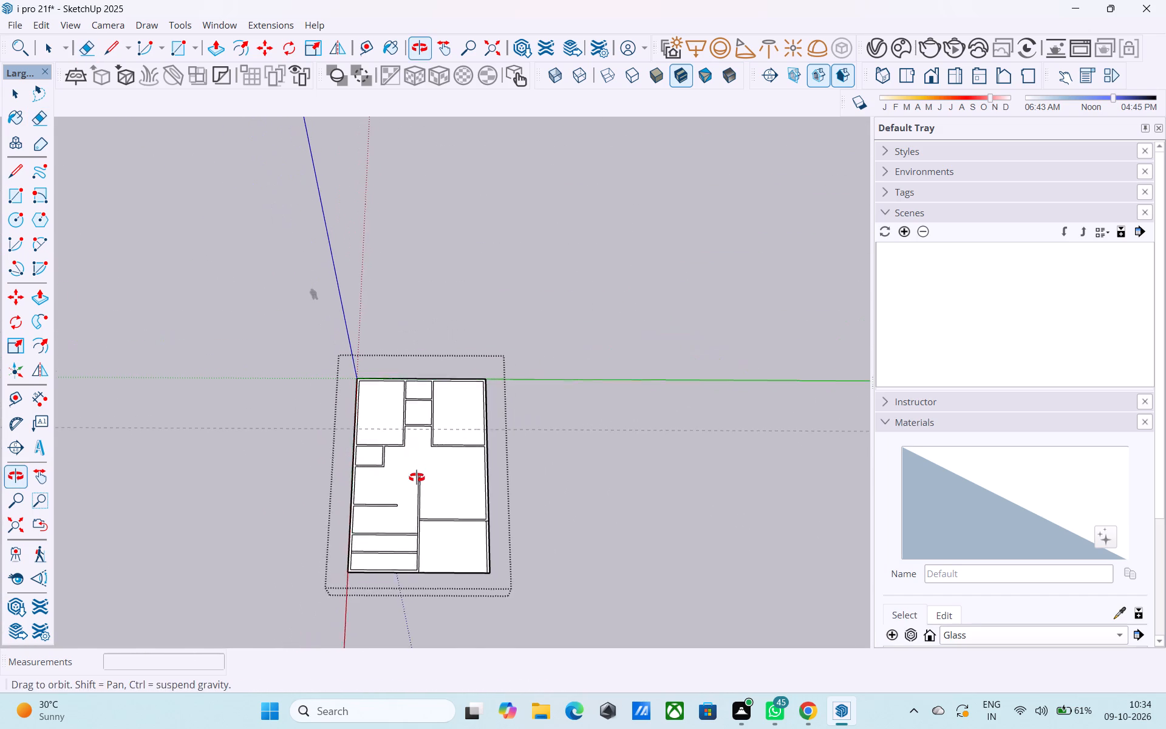
middle_click_drag(417, 477, 418, 479)
key("space")
scroll(493, 544, "up", 5)
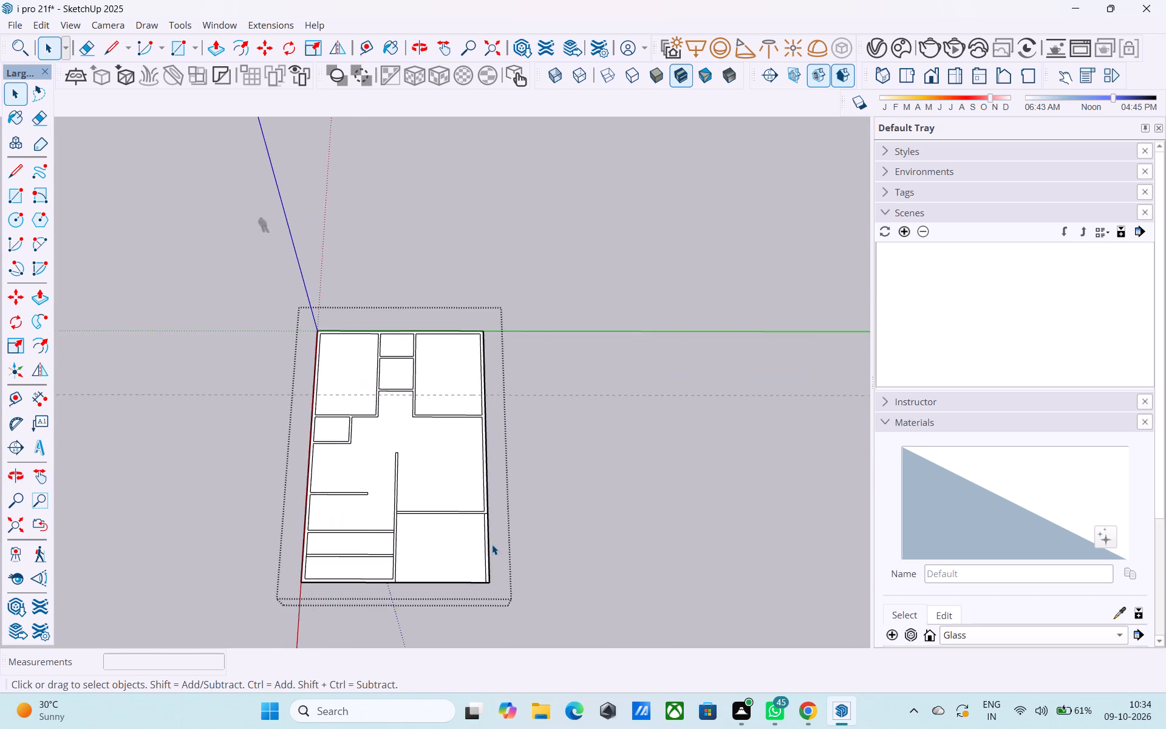
scroll(492, 544, "up", 6)
left_click(481, 479)
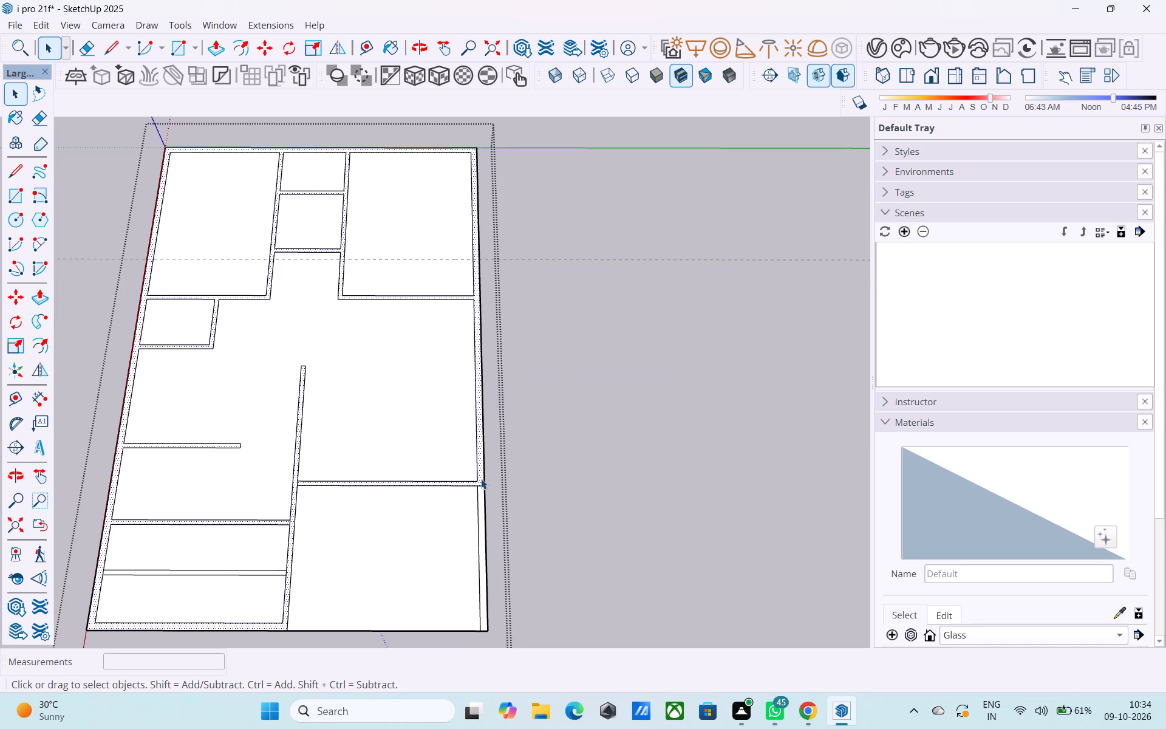
key("p")
left_click(482, 471)
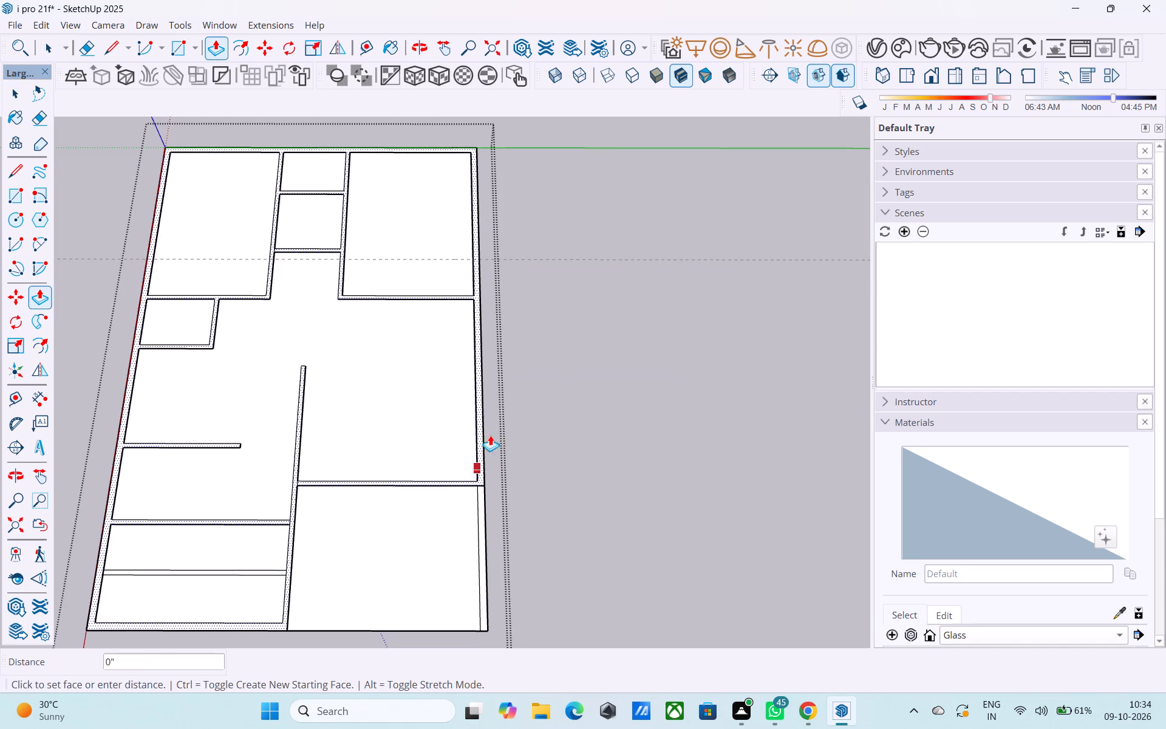
type("10'")
key("Return")
Close the plan group and examine the raised walls from the front, at ground level and from above.
scroll(457, 486, "down", 4)
middle_click_drag(445, 493, 466, 314)
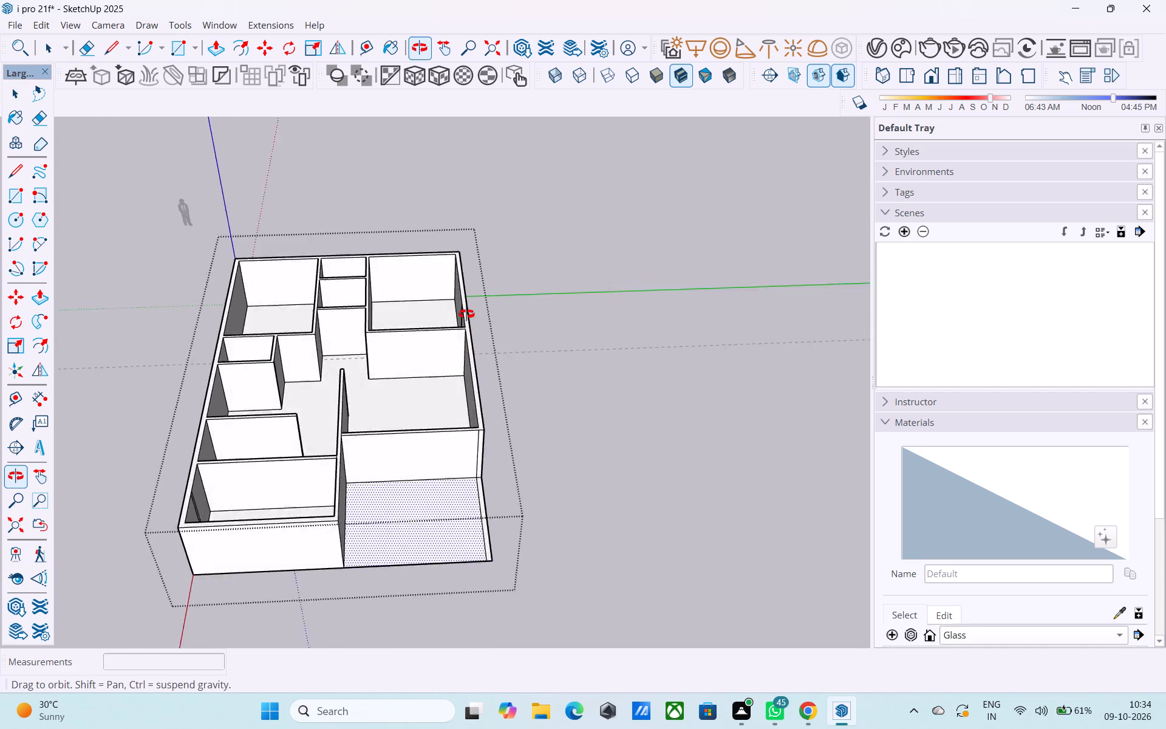
middle_click_drag(466, 314, 459, 261)
middle_click_drag(295, 482, 344, 387)
scroll(264, 326, "up", 6)
scroll(268, 349, "down", 5)
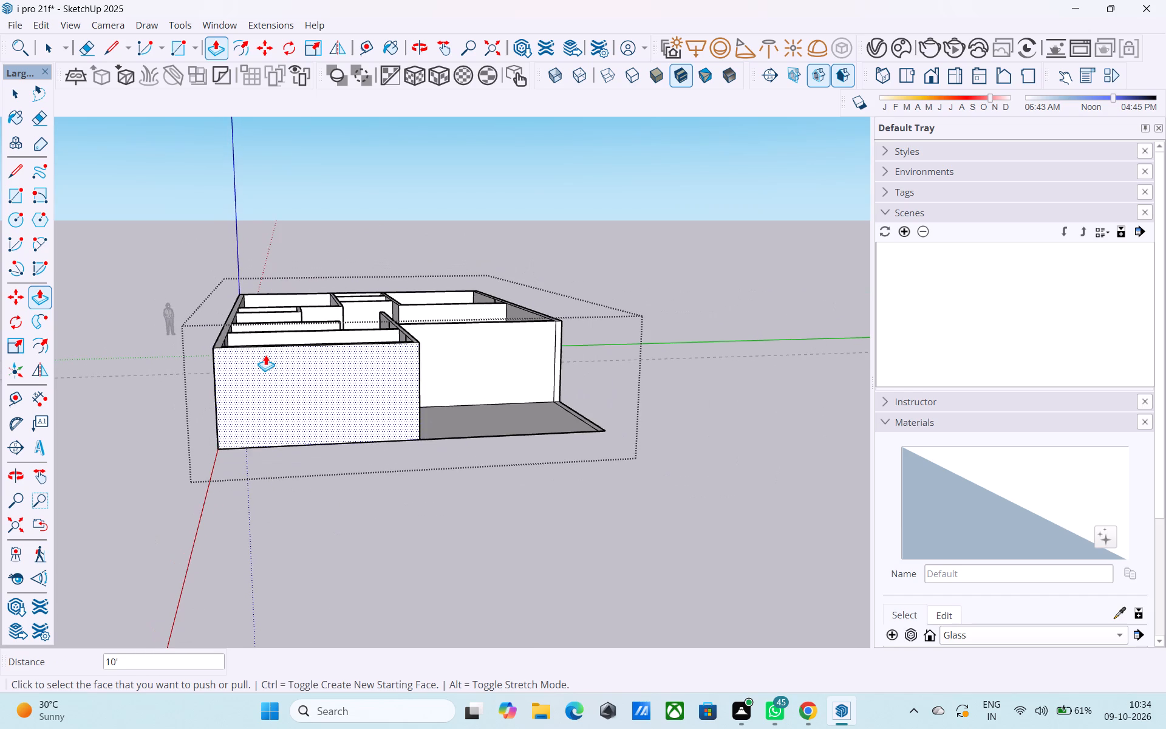
key("space")
left_click(678, 373)
middle_click_drag(621, 363, 545, 382)
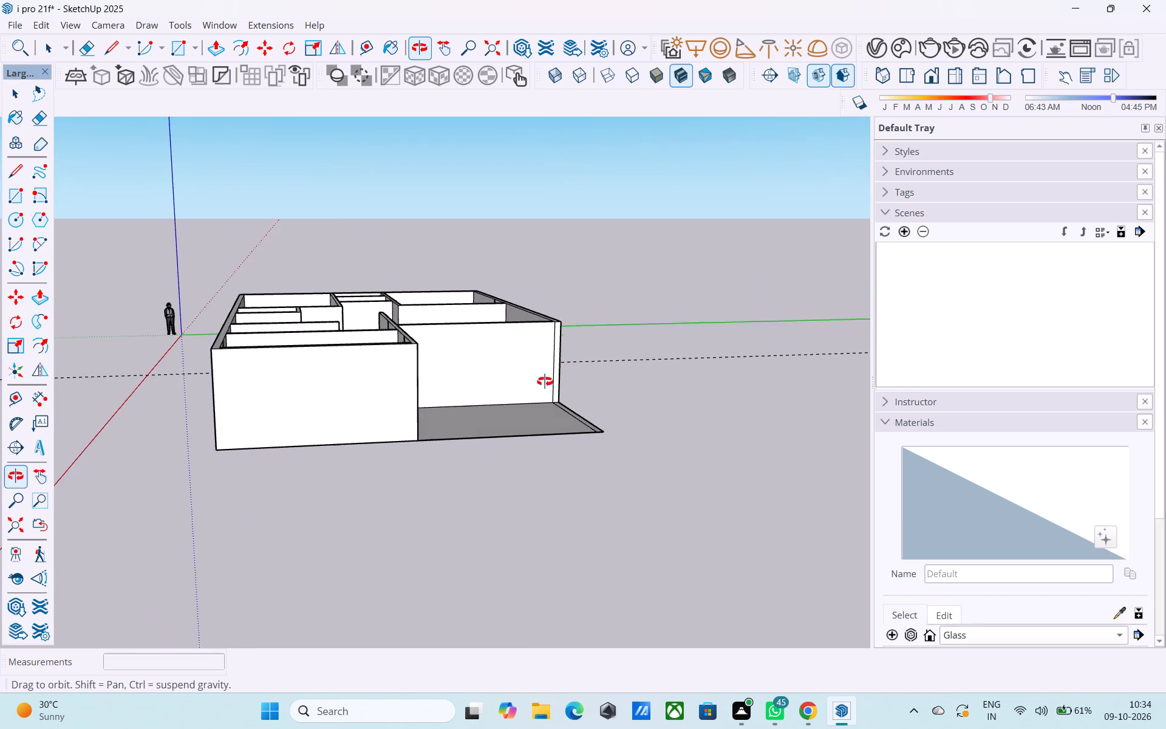
middle_click_drag(545, 382, 562, 405)
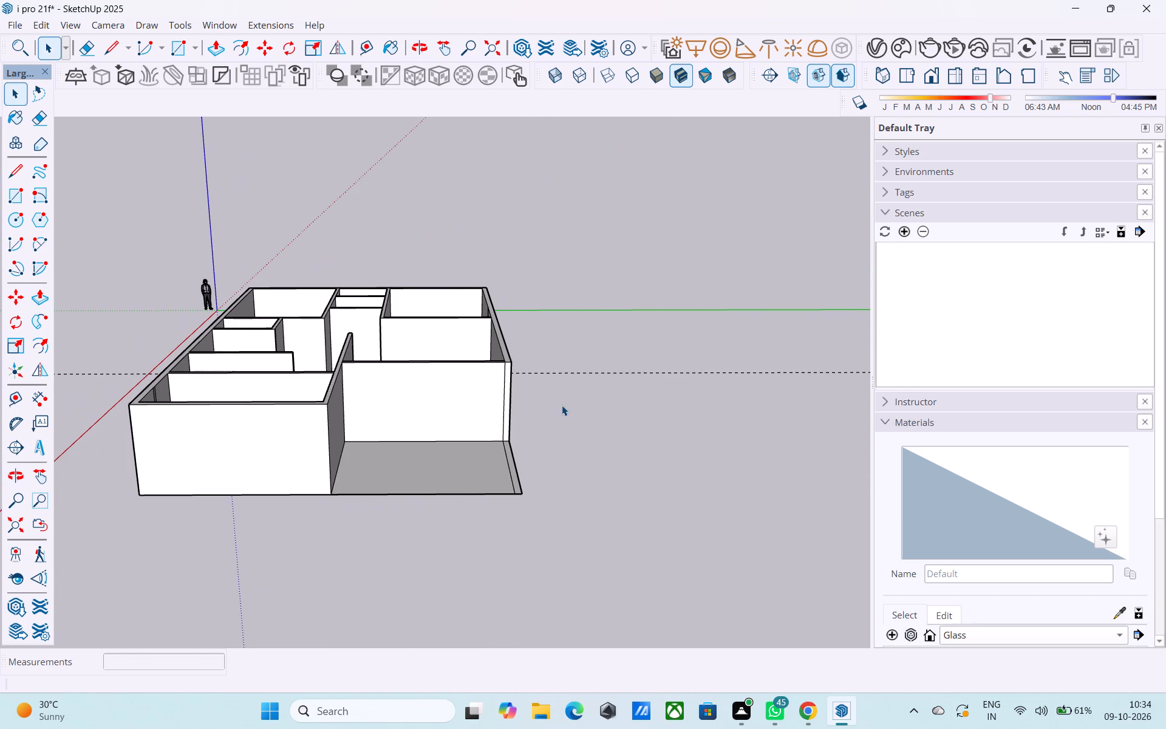
scroll(427, 421, "down", 4)
middle_click_drag(425, 424, 457, 422)
middle_click_drag(411, 445, 397, 388)
scroll(339, 386, "up", 5)
scroll(327, 392, "down", 2)
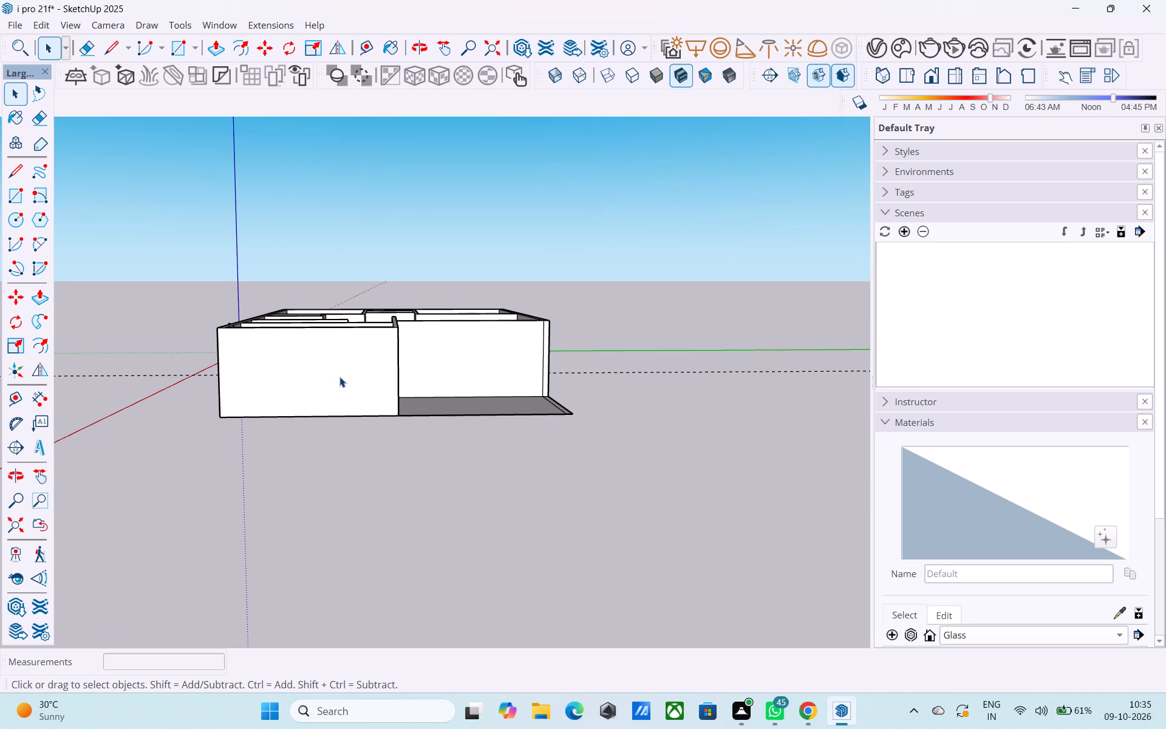
scroll(400, 290, "down", 4)
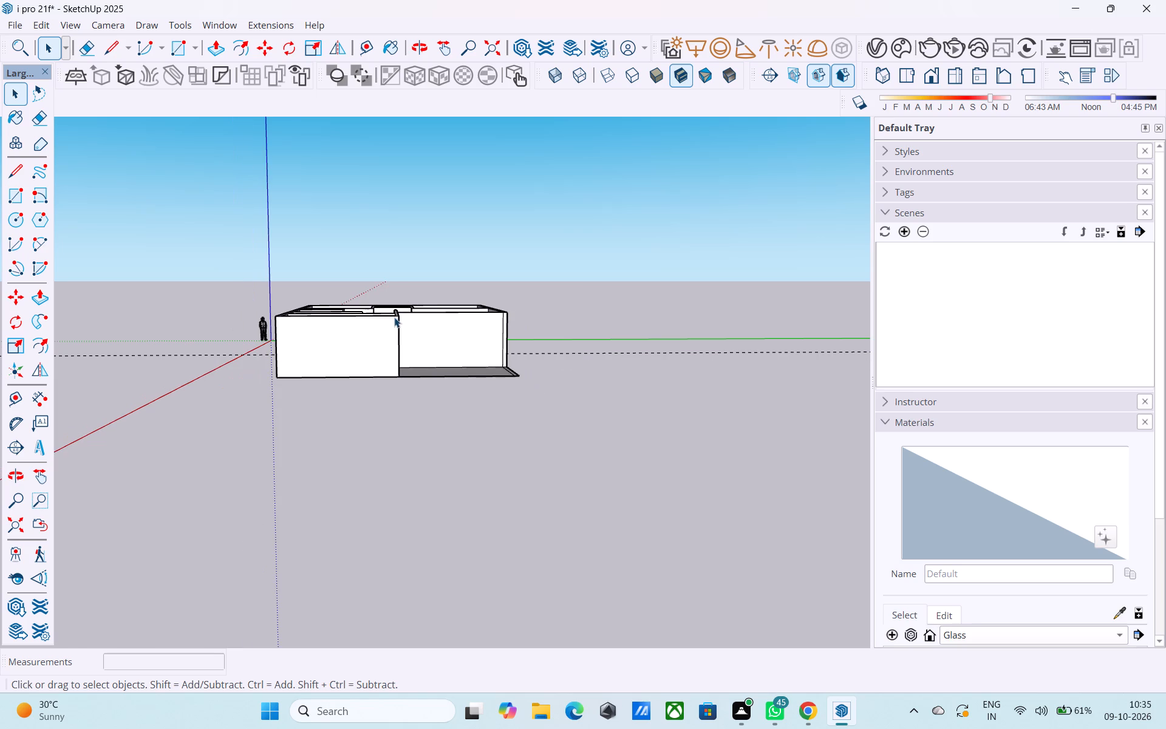
middle_click_drag(311, 281, 315, 297, "shift")
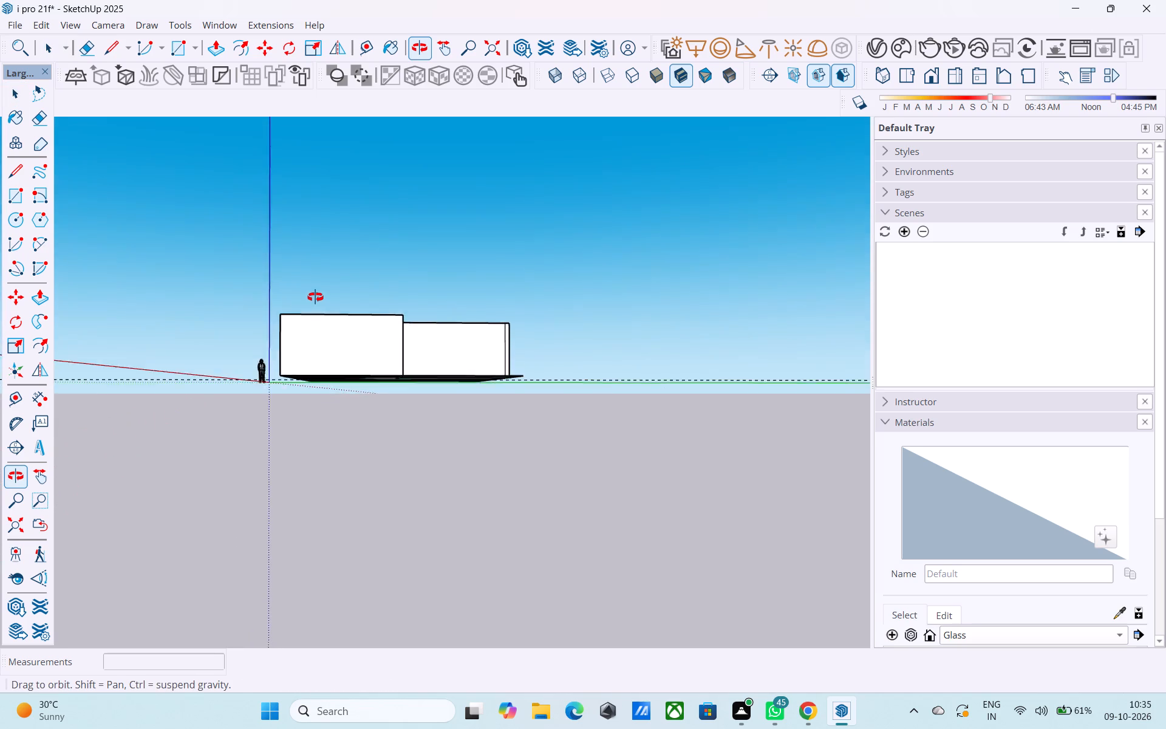
middle_click_drag(315, 297, 314, 322, "shift")
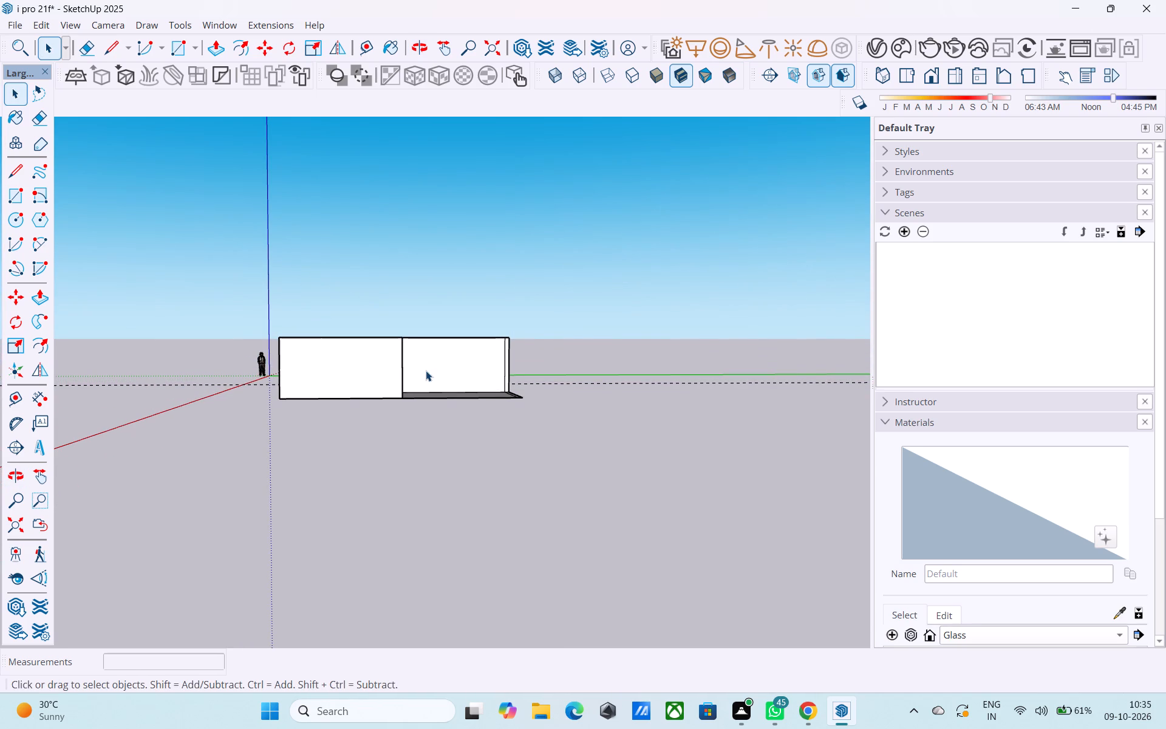
middle_click_drag(426, 363, 390, 487)
middle_click_drag(370, 414, 375, 479)
scroll(375, 482, "up", 2)
middle_click_drag(375, 484, 402, 409)
scroll(402, 409, "up", 4)
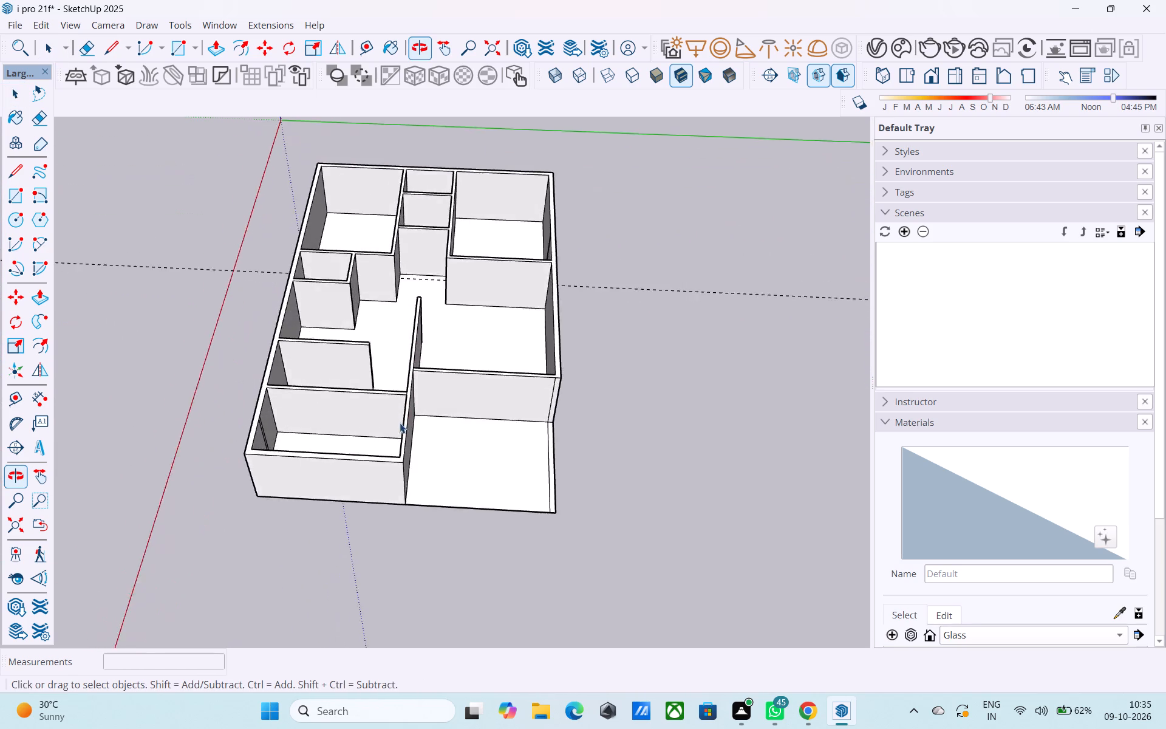
Raise the top face of all the walls by another 2' inside the plan group, and close the group.
scroll(400, 423, "up", 4)
left_click(409, 437)
triple_click(409, 437)
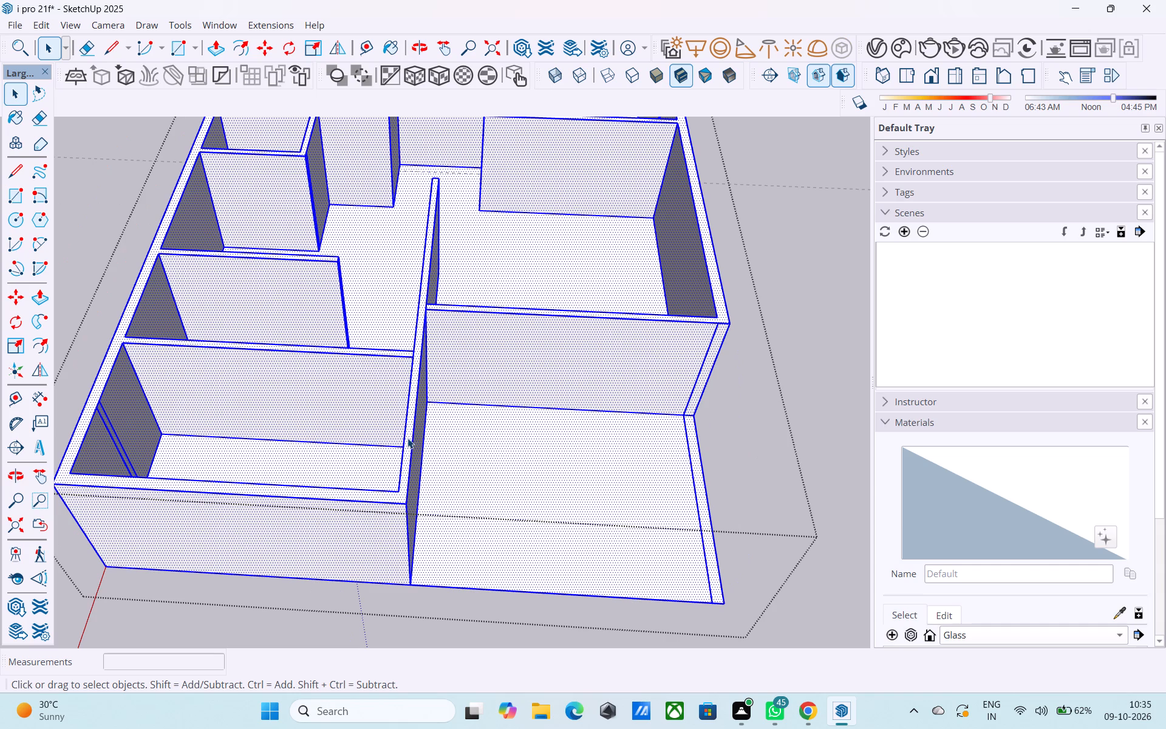
left_click(407, 438)
left_click(442, 465)
left_click(407, 447)
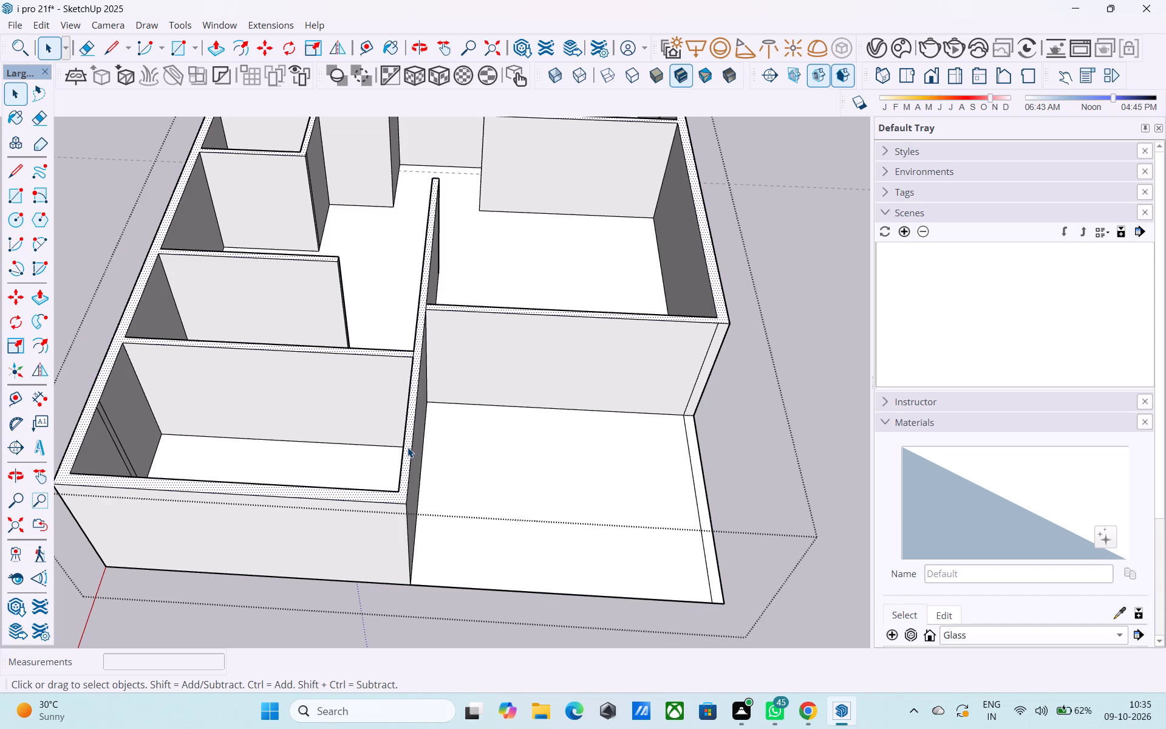
key("p")
left_click(407, 447)
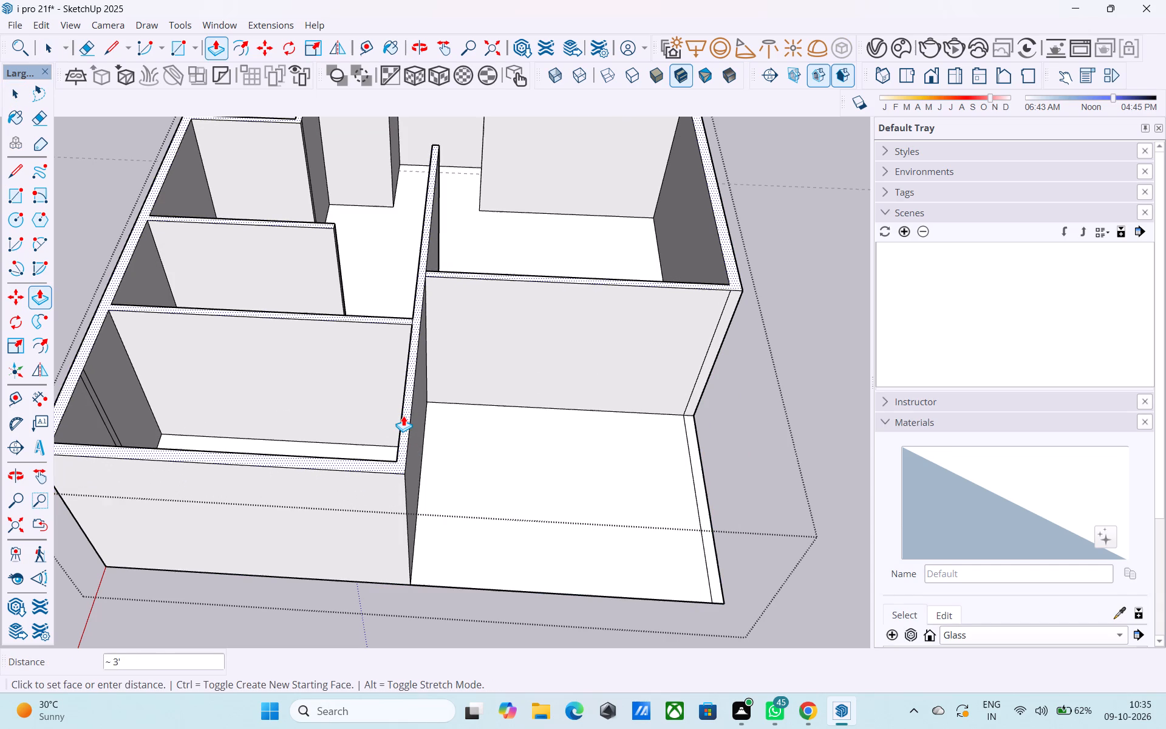
type("2'")
key("Return")
scroll(415, 420, "down", 6)
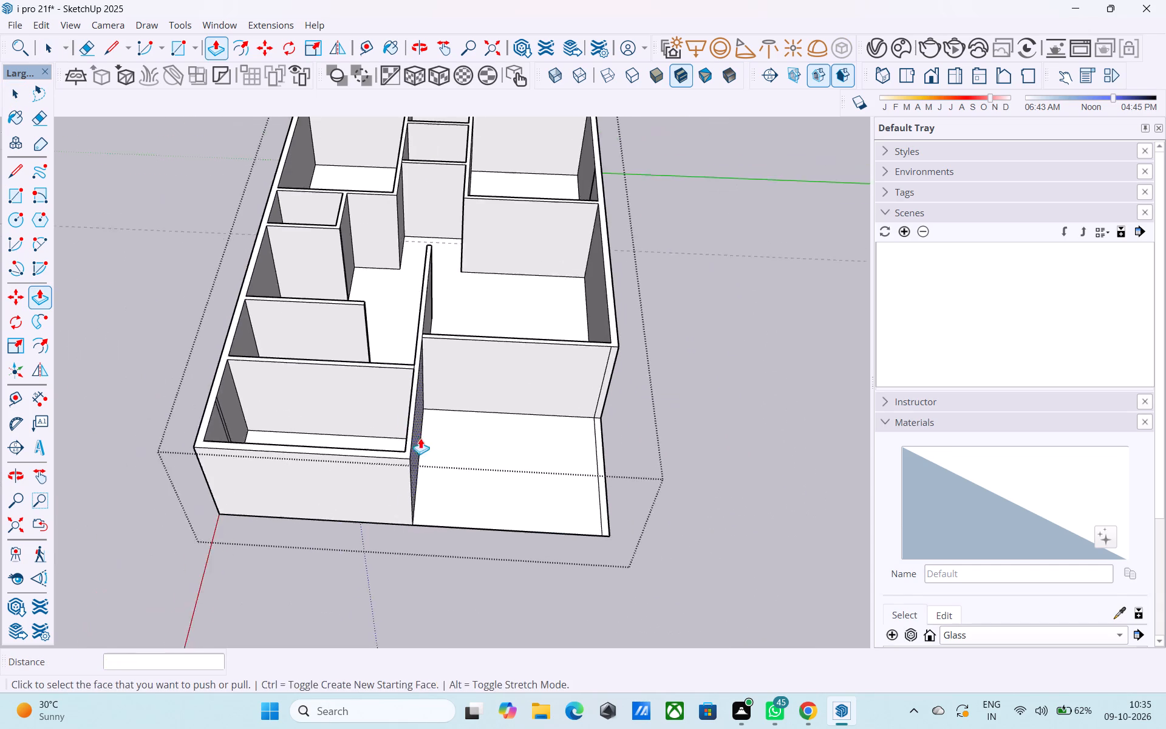
middle_click_drag(405, 527, 437, 284)
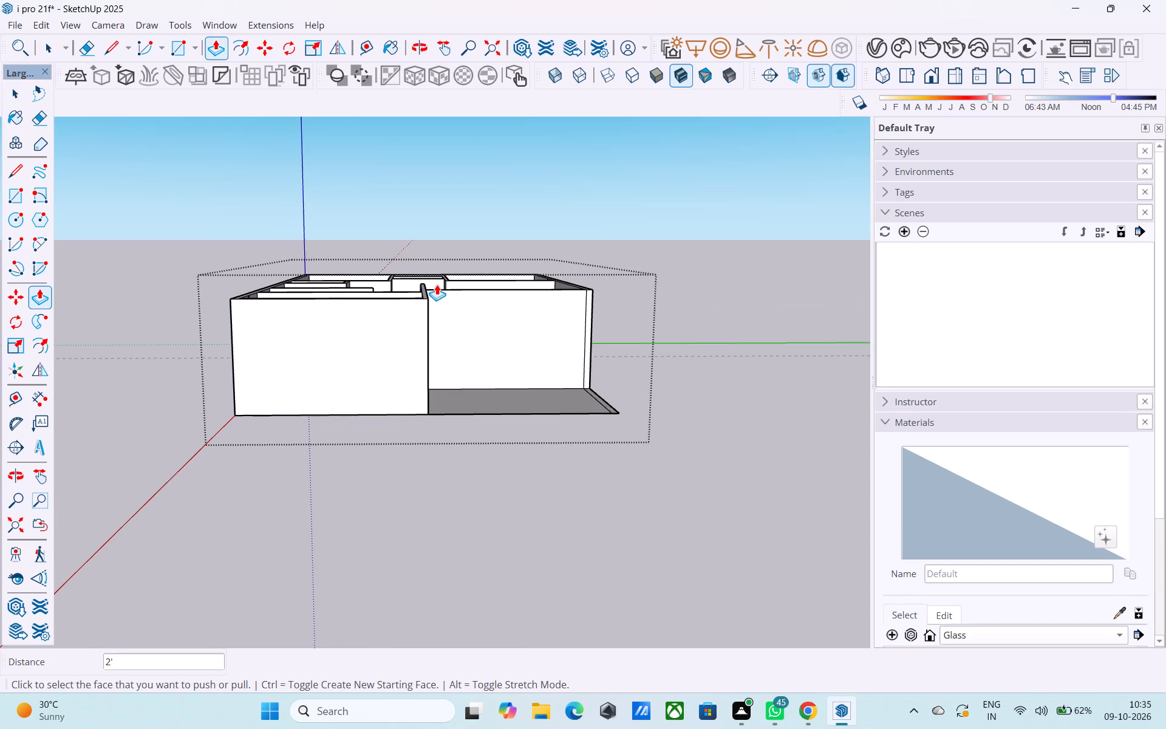
key("space")
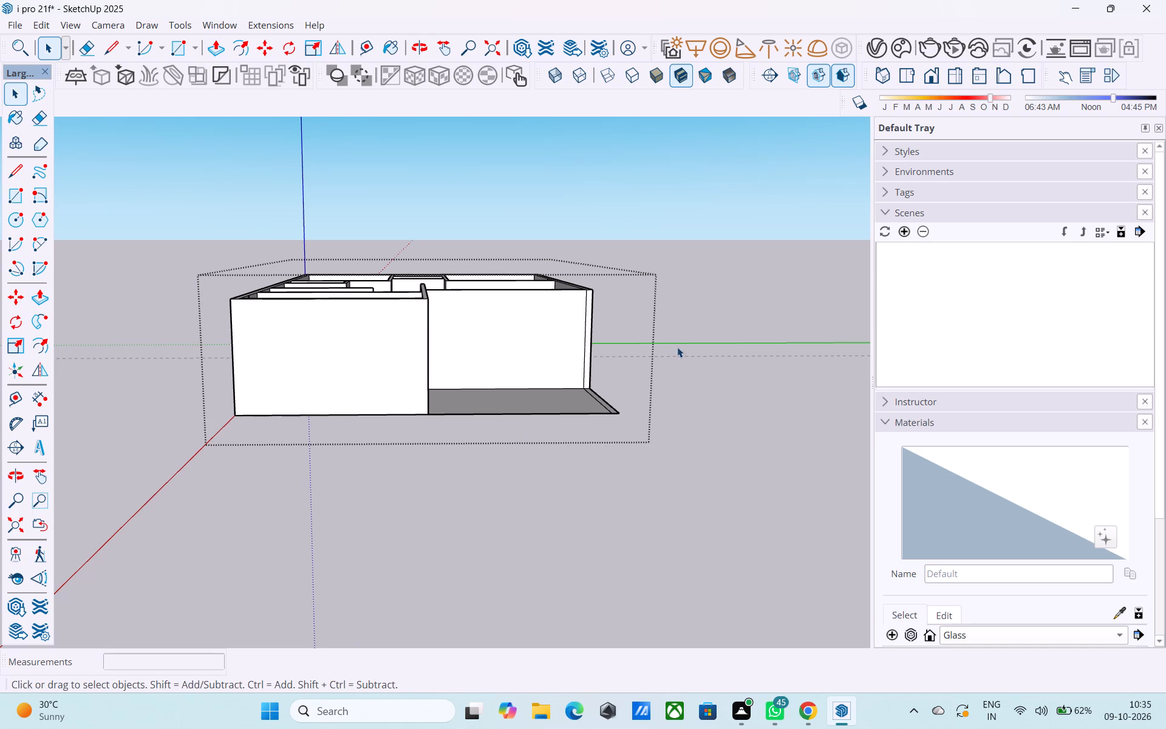
left_click(683, 374)
Erase the stray vertical edges on the long central wall, beside the passage and inside the adjoining end room.
middle_click_drag(646, 358, 738, 469)
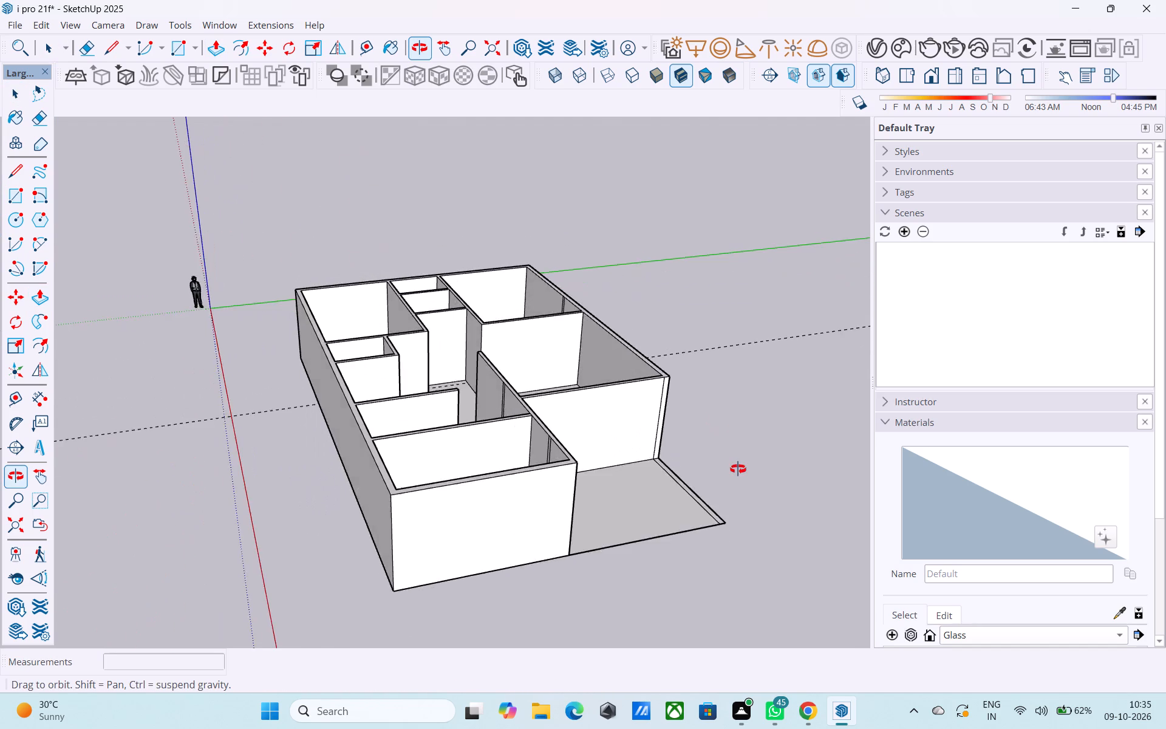
middle_click_drag(738, 469, 698, 426)
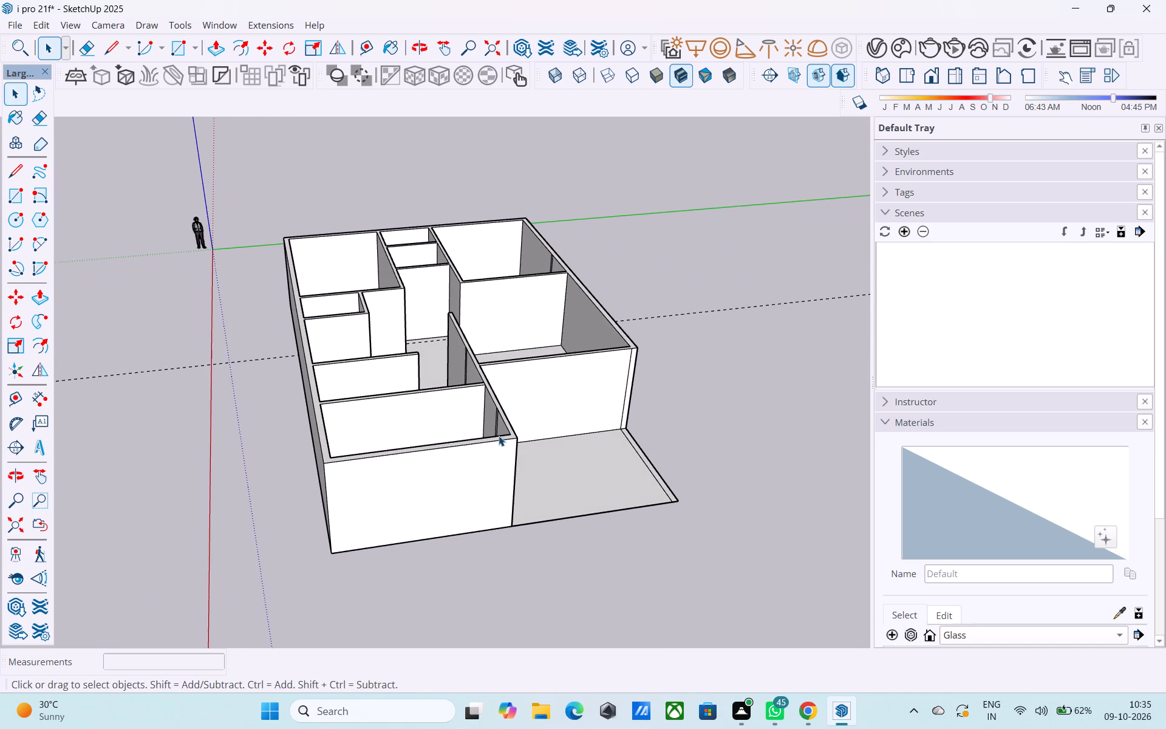
middle_click_drag(498, 461, 500, 506)
middle_click_drag(455, 446, 459, 490)
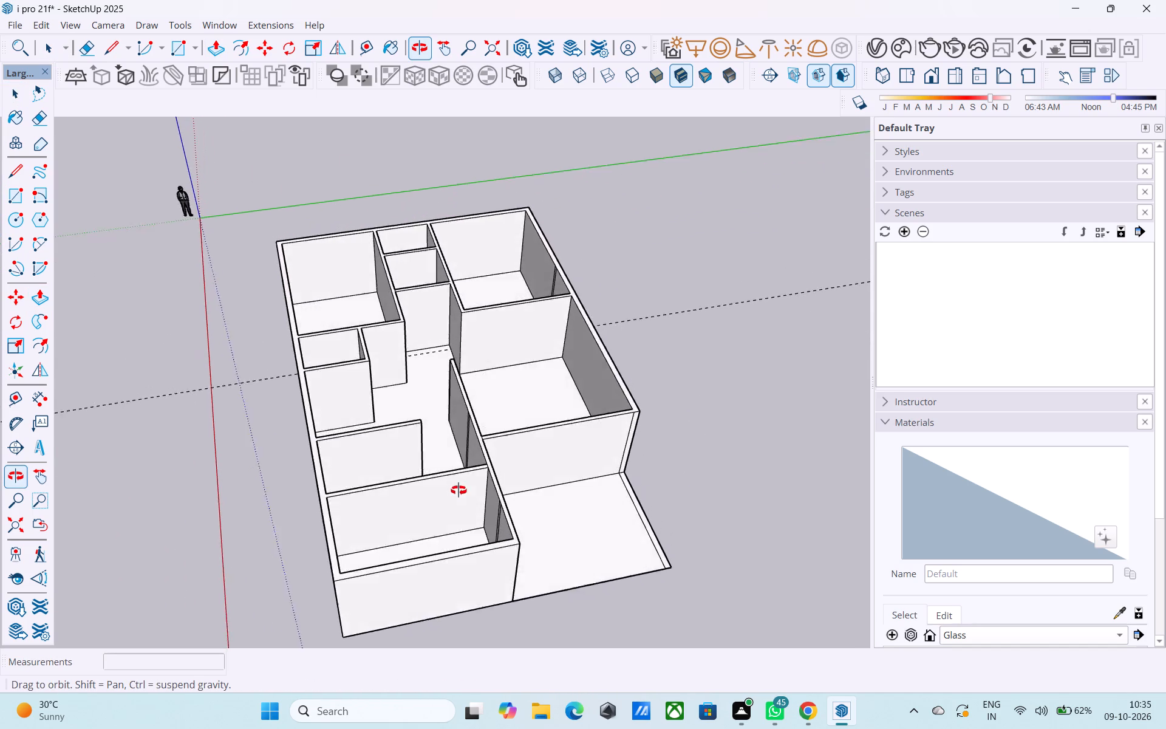
middle_click_drag(459, 490, 659, 484)
middle_click_drag(549, 439, 536, 463, "shift")
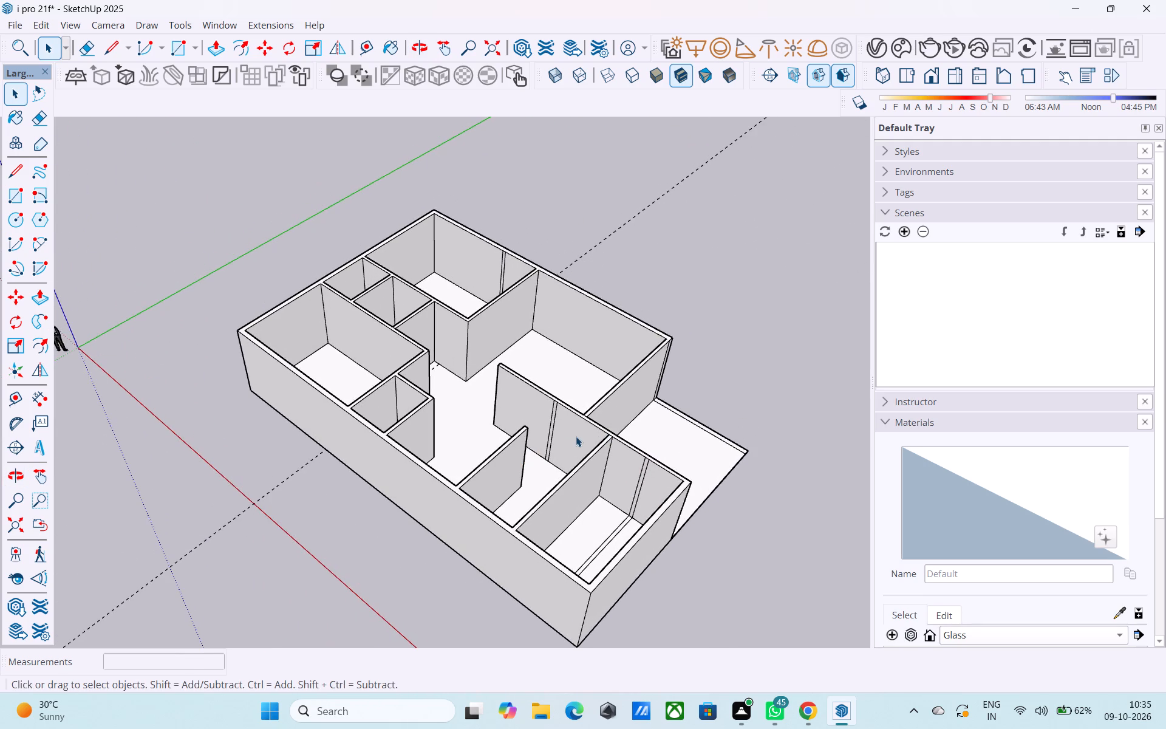
double_click(576, 436)
key("e")
scroll(559, 437, "up", 3)
left_click_drag(548, 429, 539, 423)
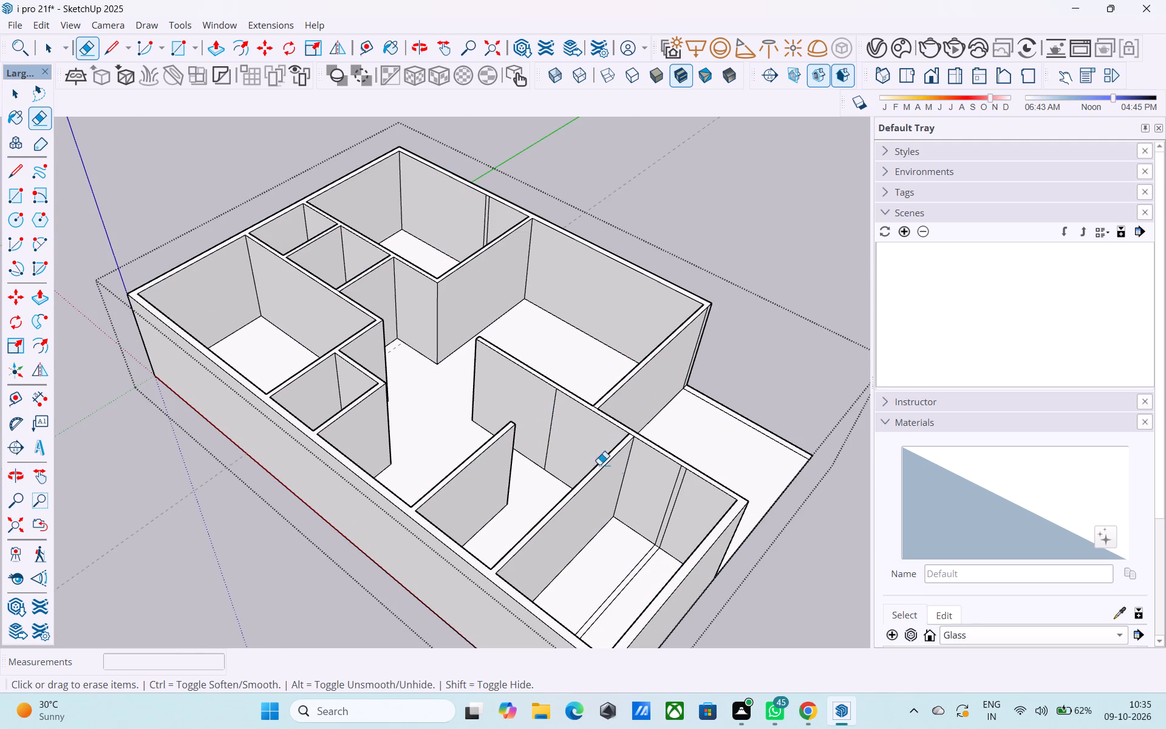
left_click_drag(562, 433, 549, 422)
left_click_drag(681, 509, 657, 493)
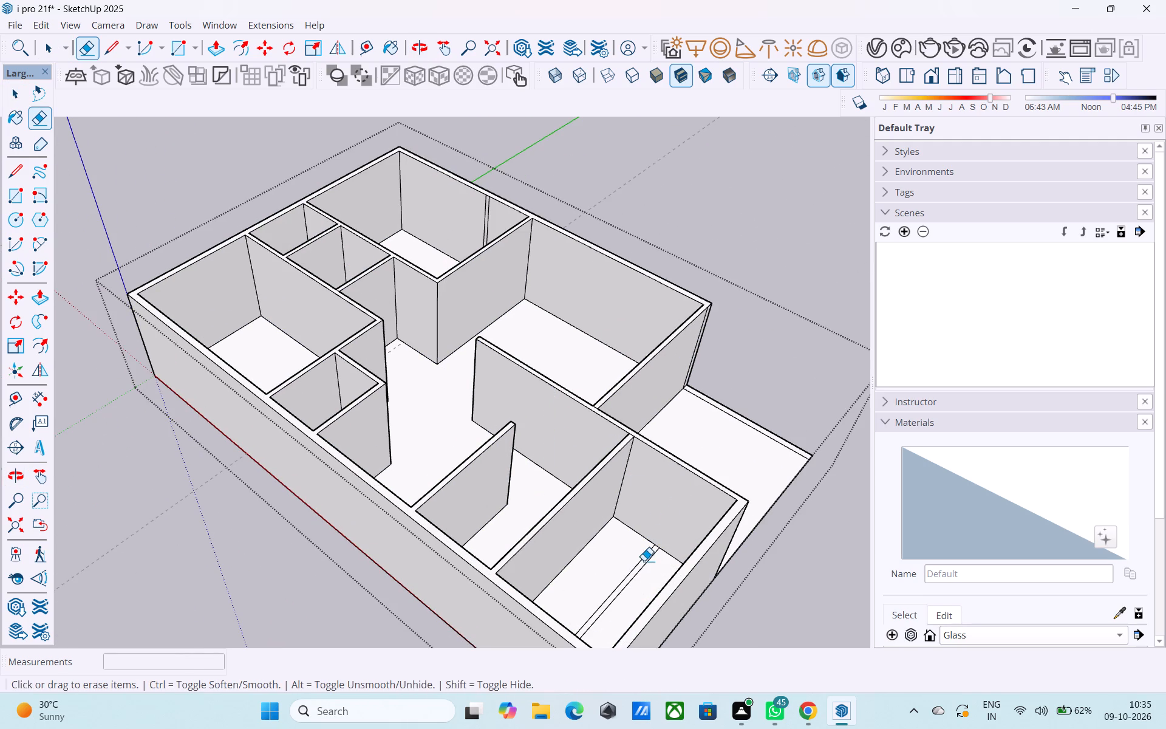
Erase the pair of stray vertical edges on the outer wall face inside the corner bedroom.
scroll(495, 403, "up", 1)
middle_click_drag(495, 403, 764, 482)
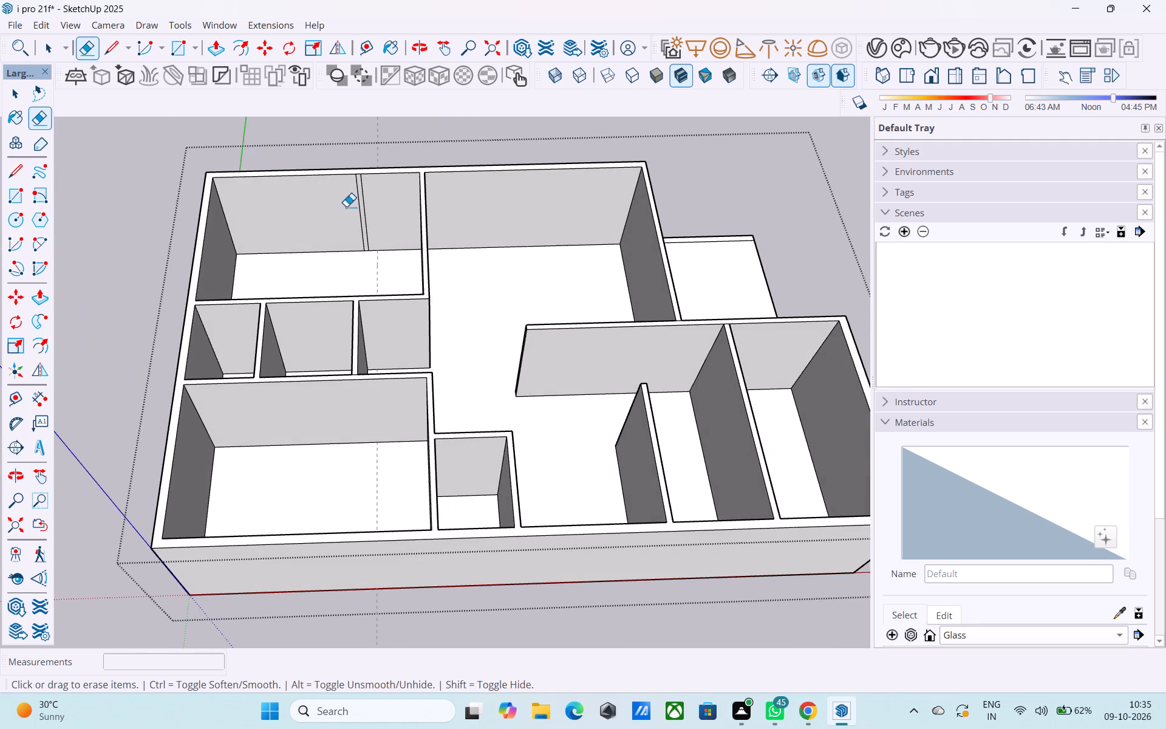
left_click_drag(370, 211, 339, 213)
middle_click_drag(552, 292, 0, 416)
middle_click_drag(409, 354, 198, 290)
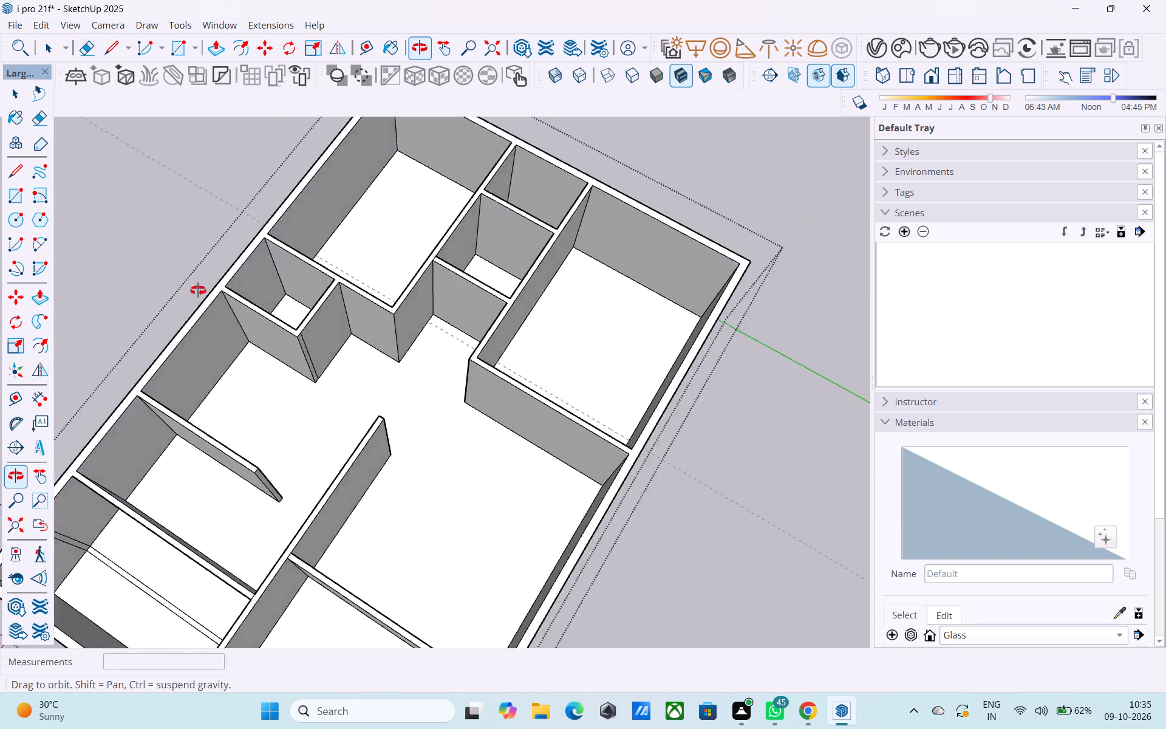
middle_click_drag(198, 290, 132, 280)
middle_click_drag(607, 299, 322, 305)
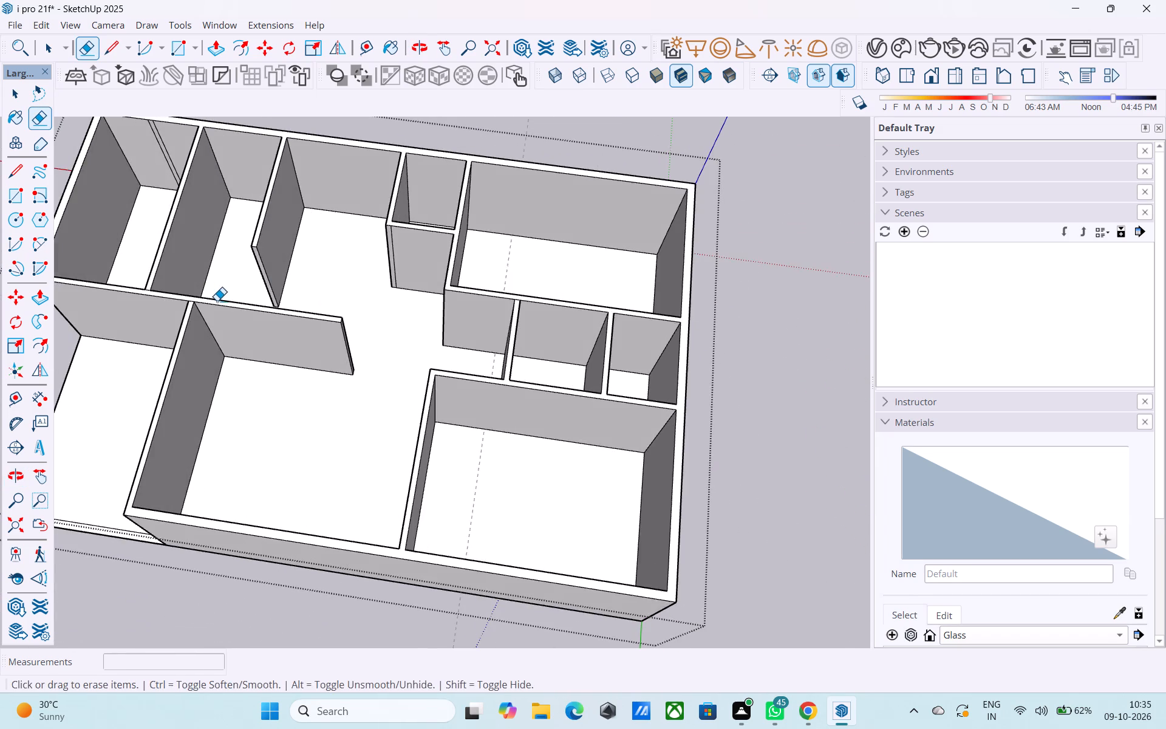
Erase the pair of stray vertical edges on the end room's outer wall and close the plan group.
middle_click_drag(213, 299, 562, 279)
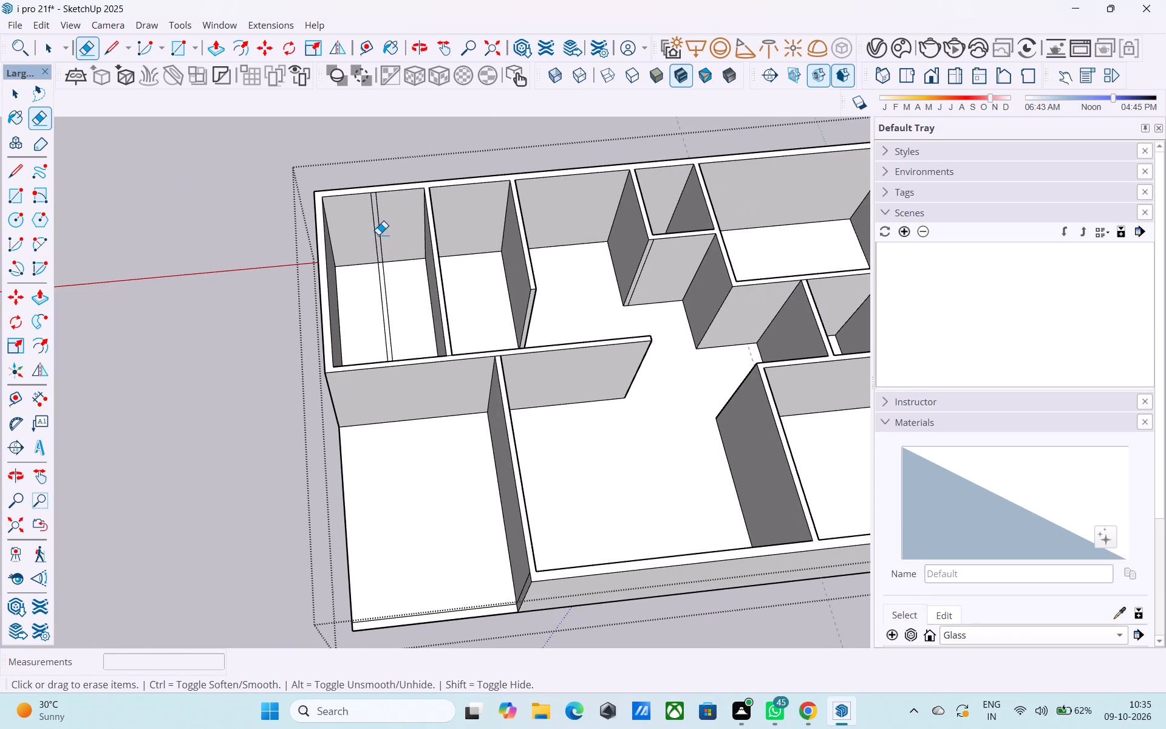
left_click_drag(378, 234, 372, 230)
key("space")
left_click(257, 278)
Place a vertical guide 6" in from the vertical edge near the outer end of the recessed porch wall.
middle_click_drag(225, 309, 605, 203)
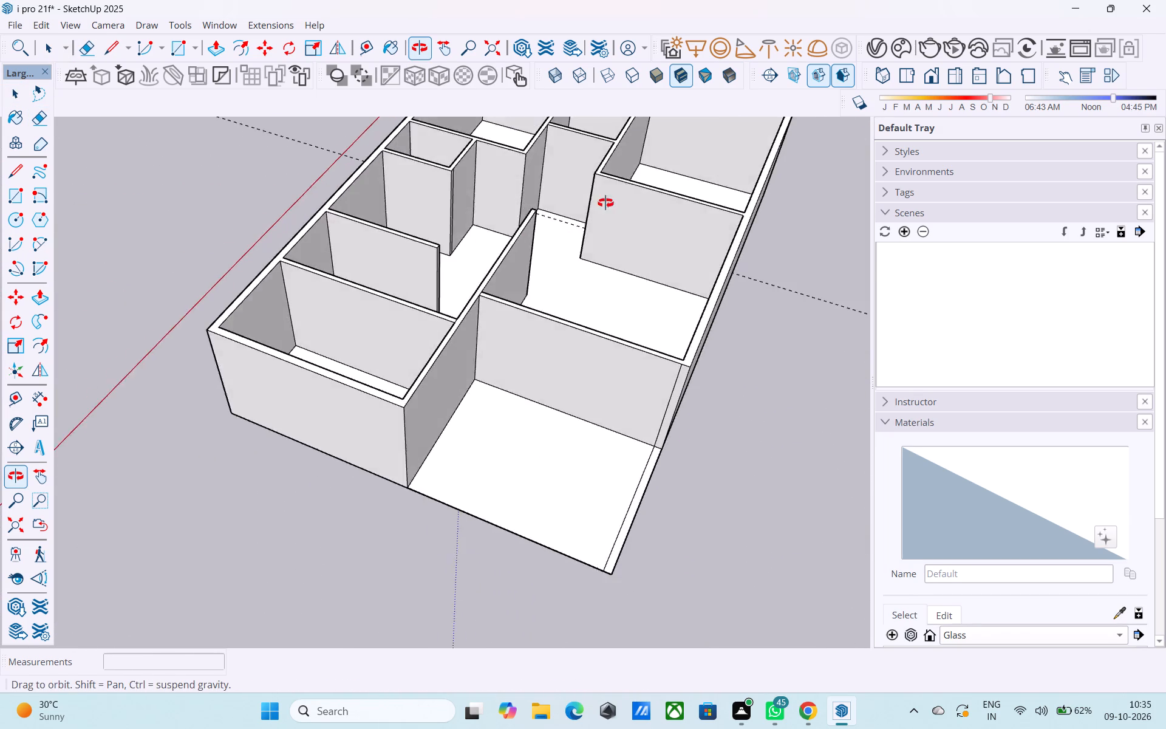
middle_click_drag(605, 203, 626, 194)
middle_click_drag(582, 227, 514, 190, "shift")
middle_click_drag(463, 286, 491, 273, "shift")
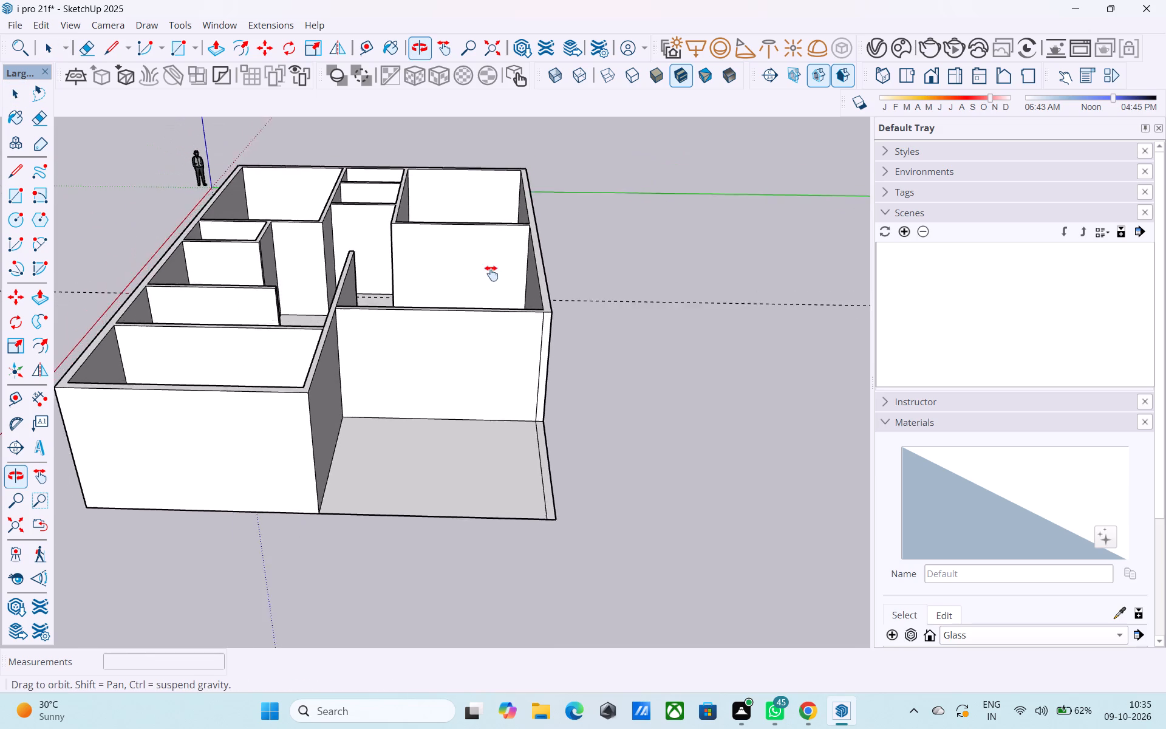
middle_click_drag(491, 273, 493, 196, "shift")
middle_click_drag(502, 280, 471, 303, "shift")
key("t")
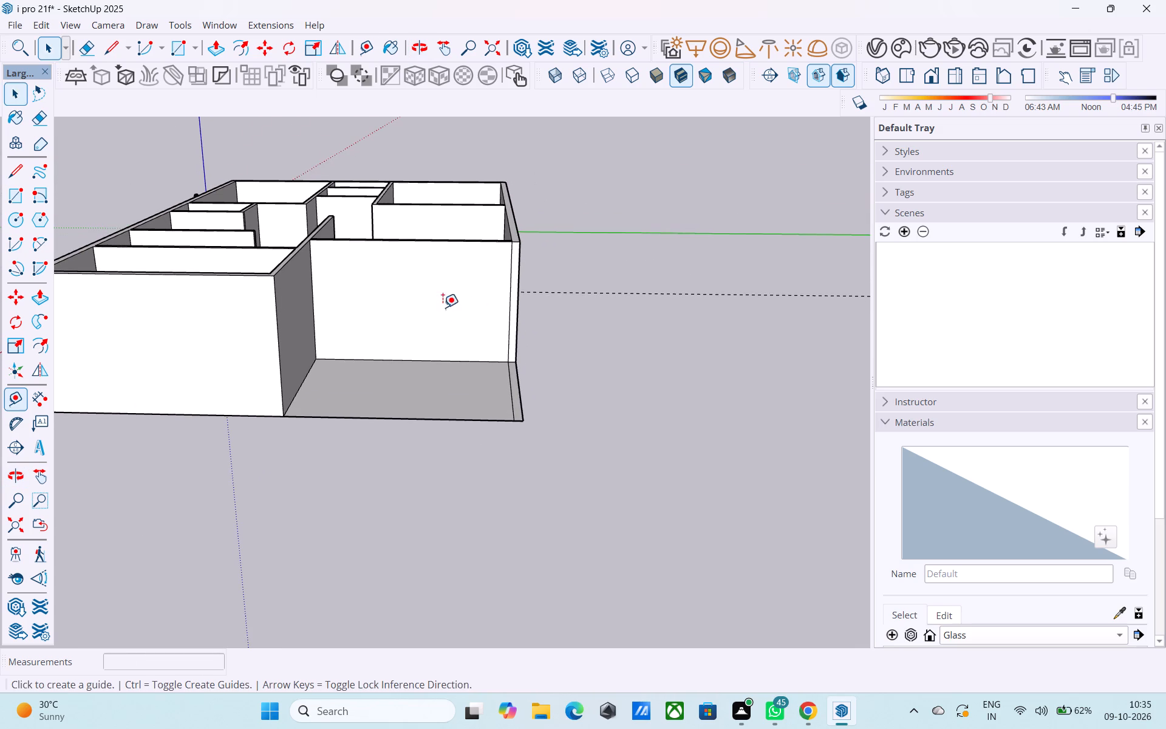
left_click(455, 358)
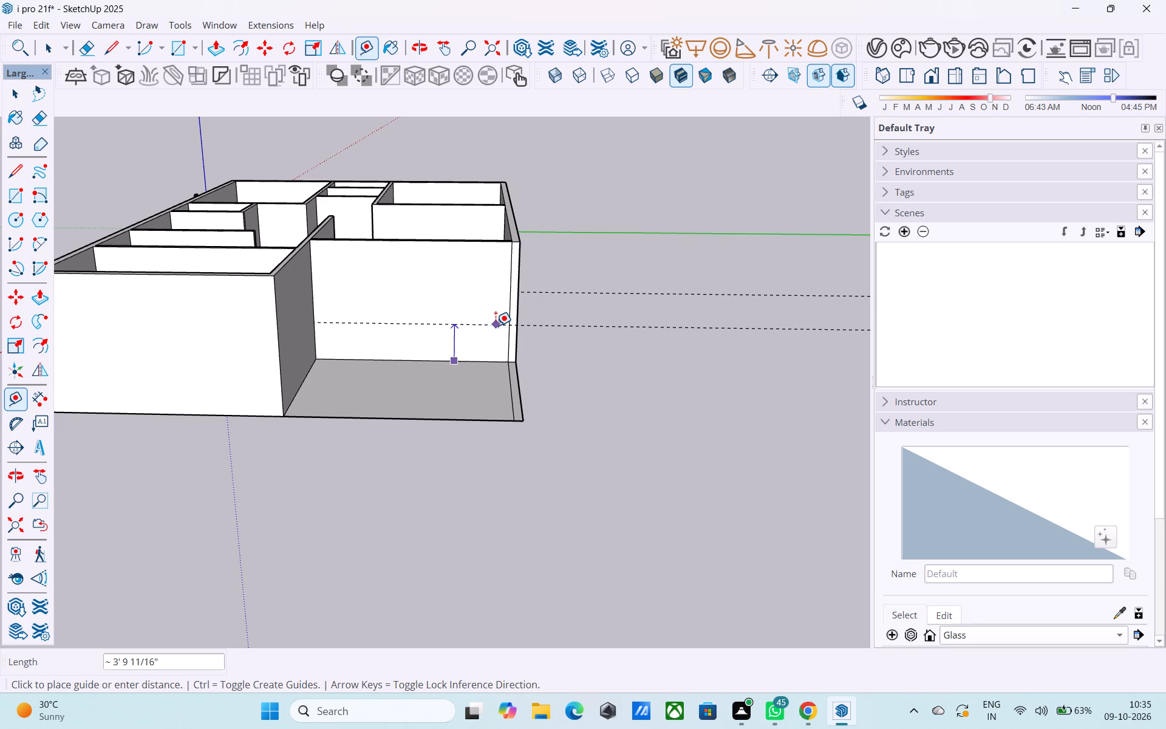
key("t")
left_click(505, 330)
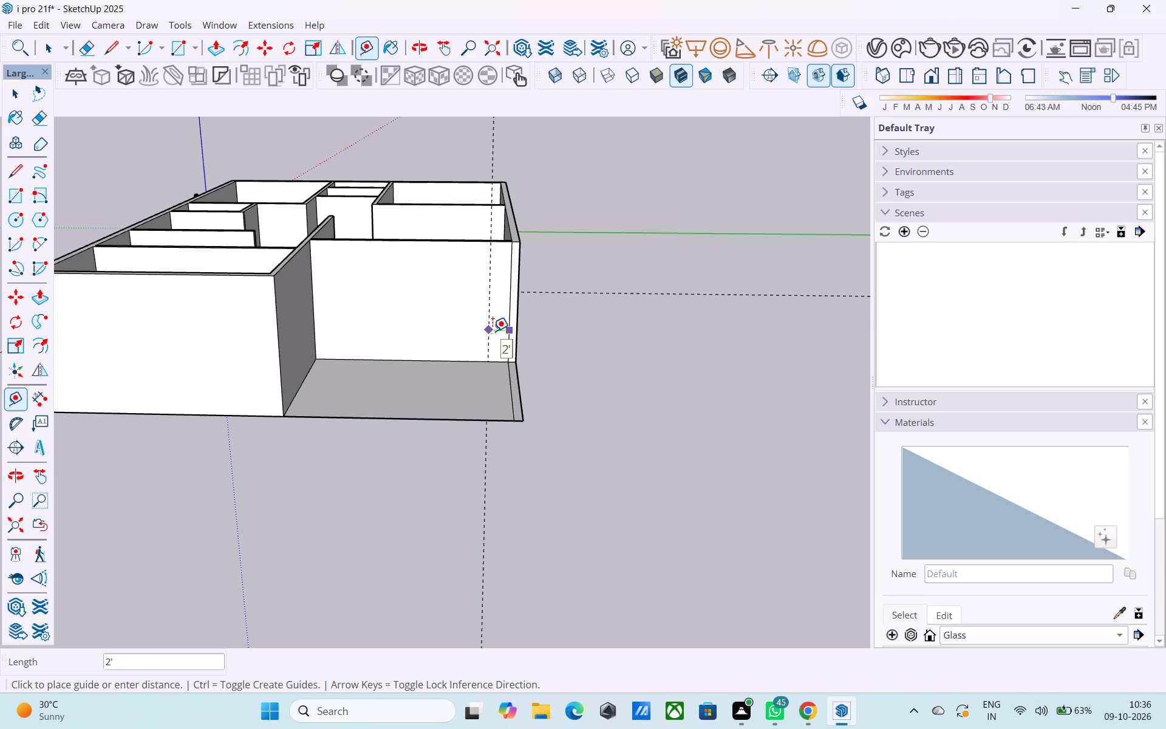
key("6")
key("shift+quotedbl")
key("Return")
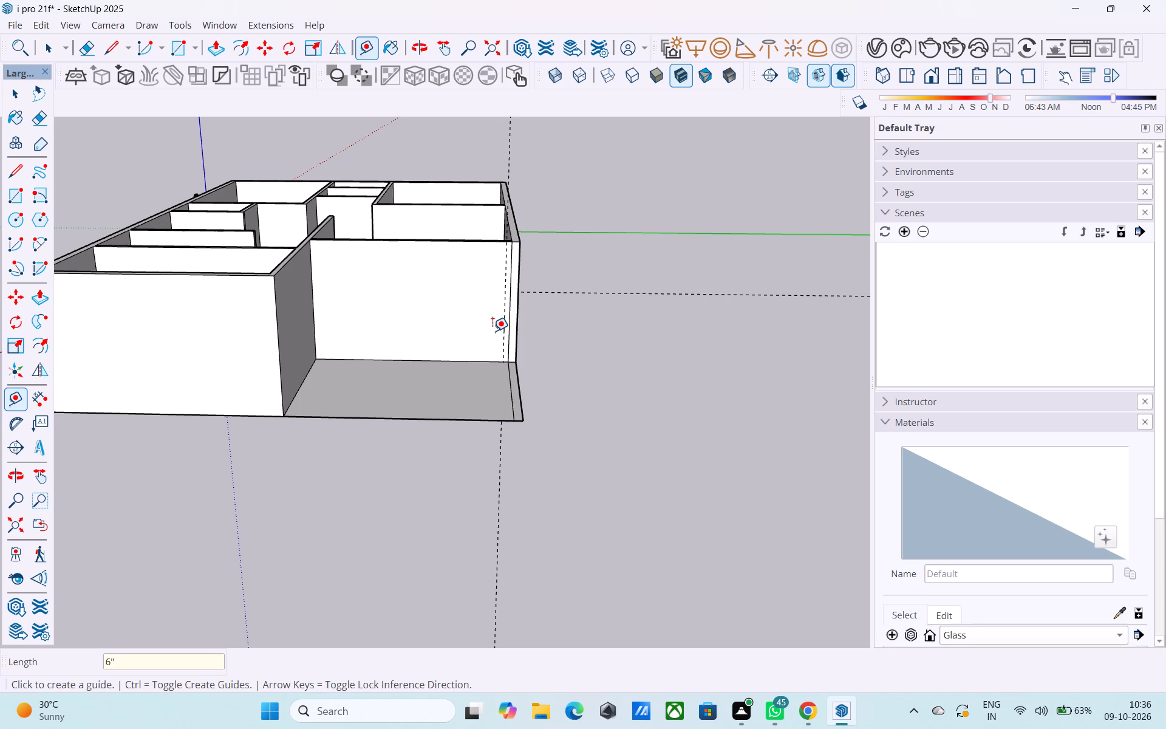
Place a second vertical guide 4' further along the porch wall from the 6" guide to mark the doorway width.
left_click(505, 331)
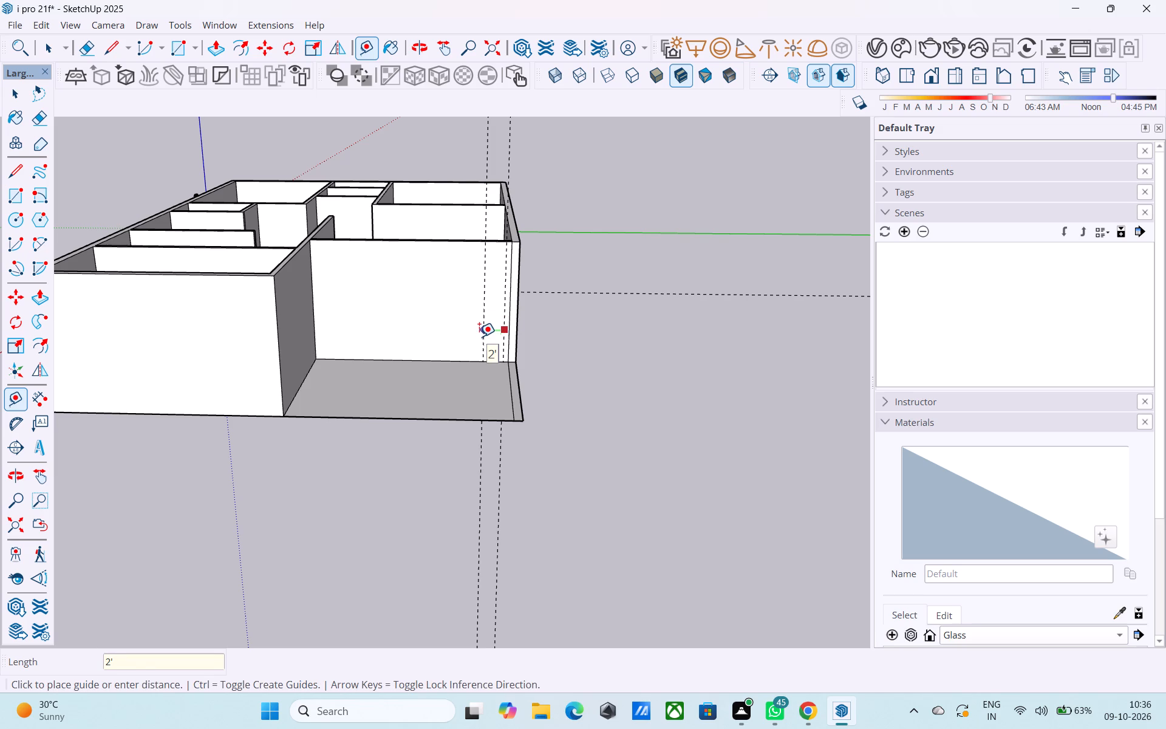
type("4'")
key("Return")
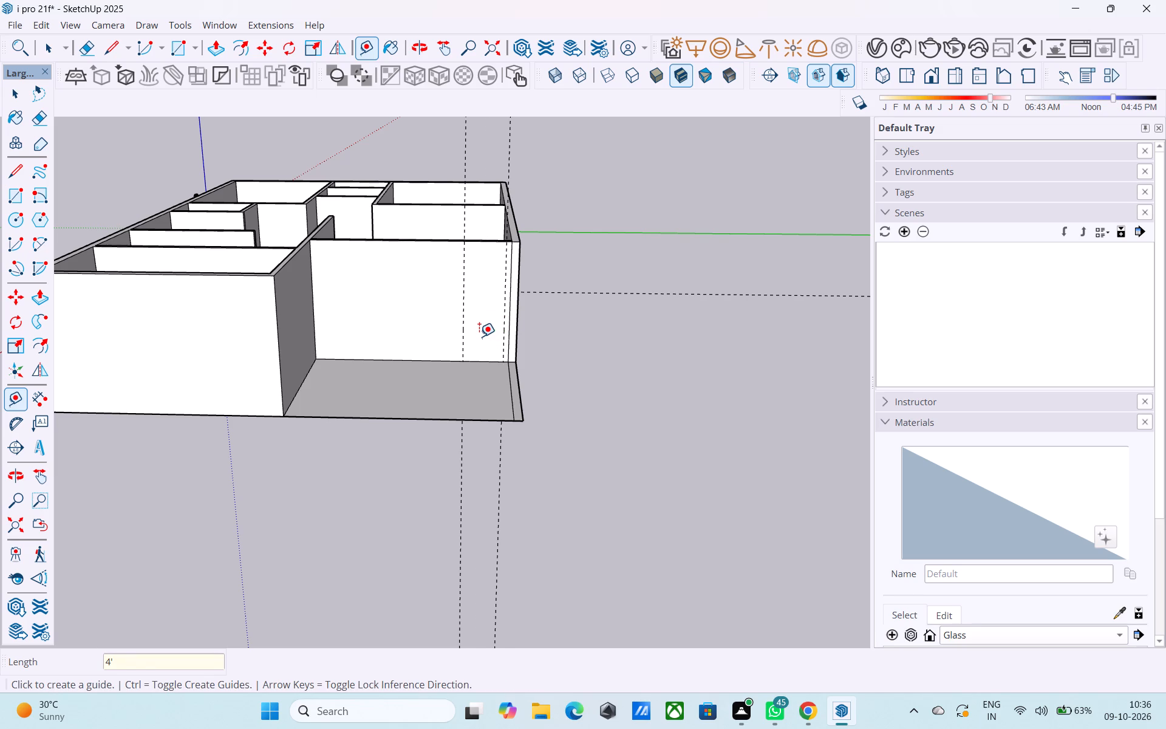
left_click(459, 334)
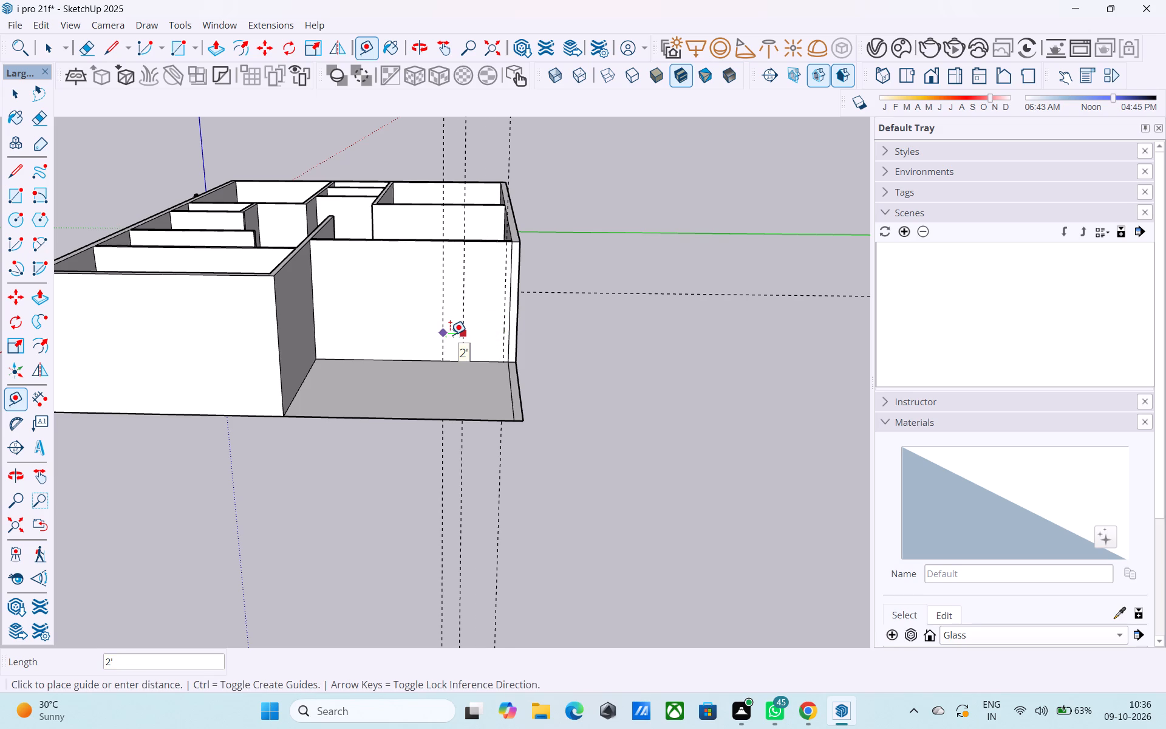
key("space")
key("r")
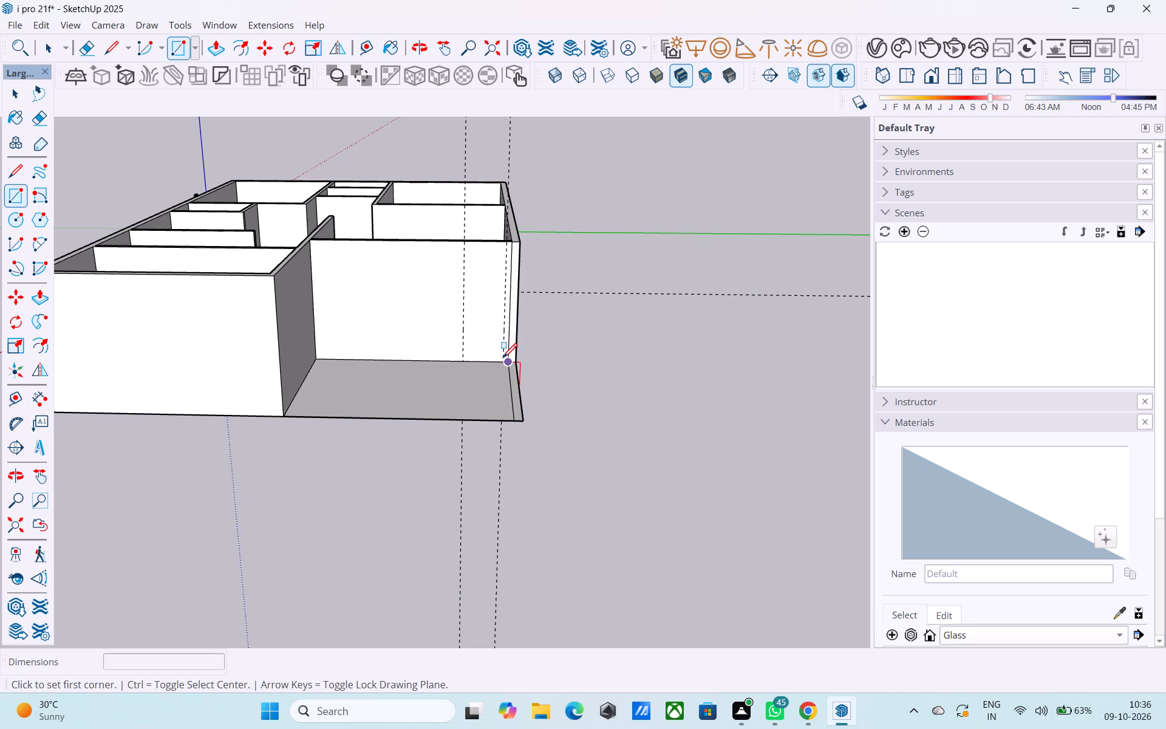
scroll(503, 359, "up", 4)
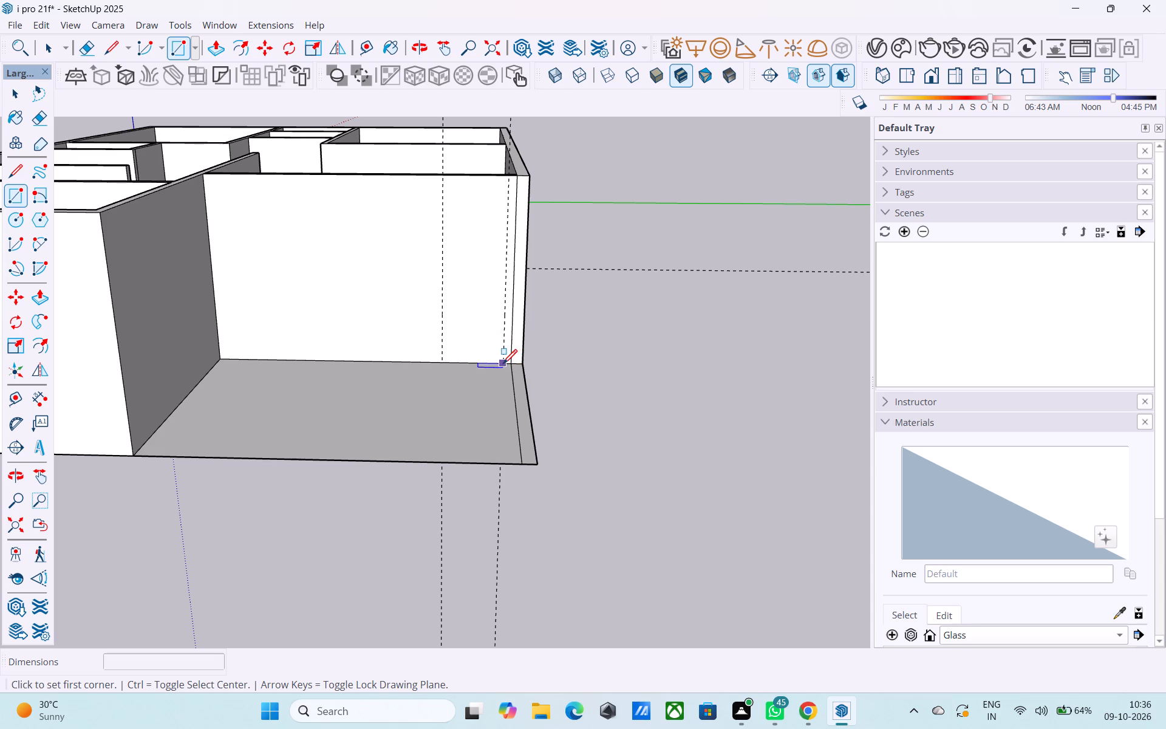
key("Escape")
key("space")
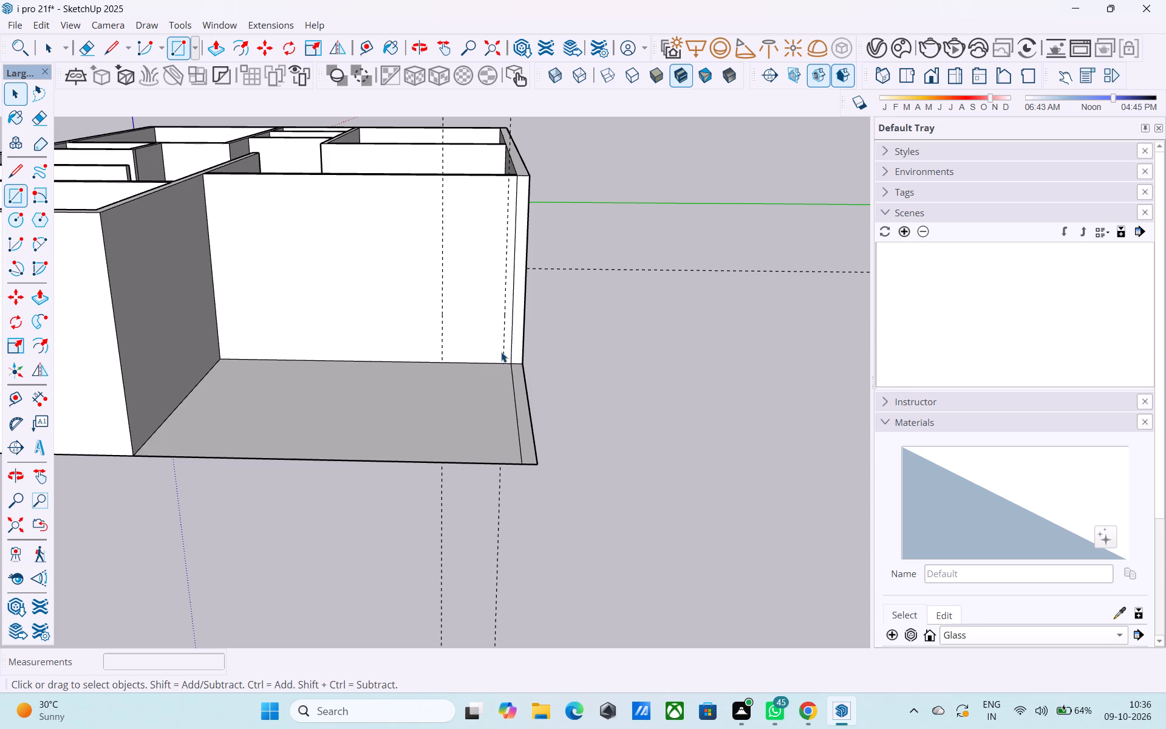
Draw an 8' by 4' doorway rectangle on the porch wall between the two guides, starting at floor level.
middle_click_drag(501, 352, 573, 400)
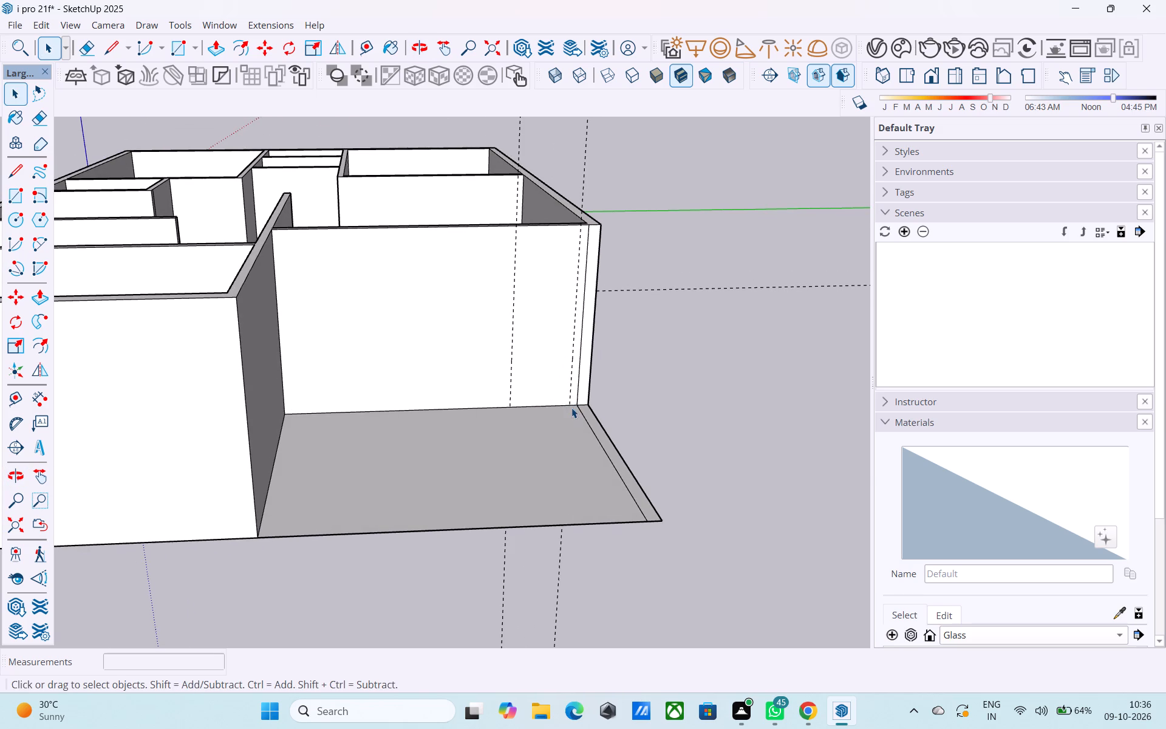
key("r")
scroll(571, 408, "up", 7)
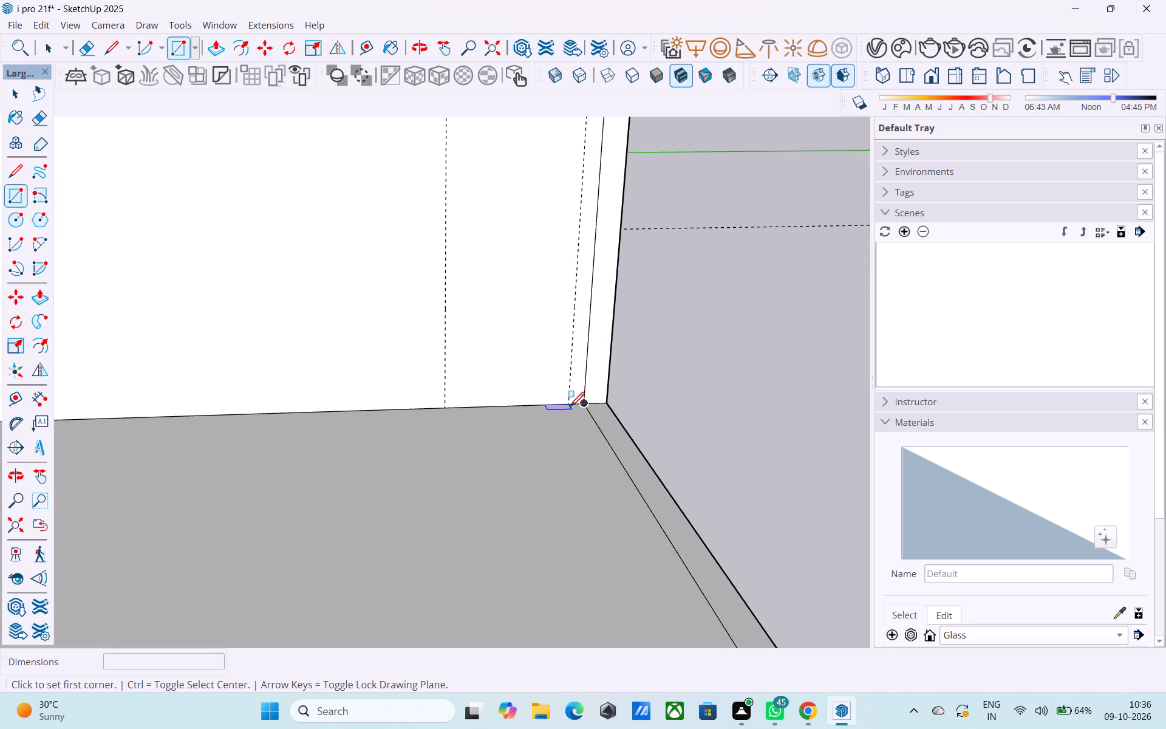
left_click(570, 405)
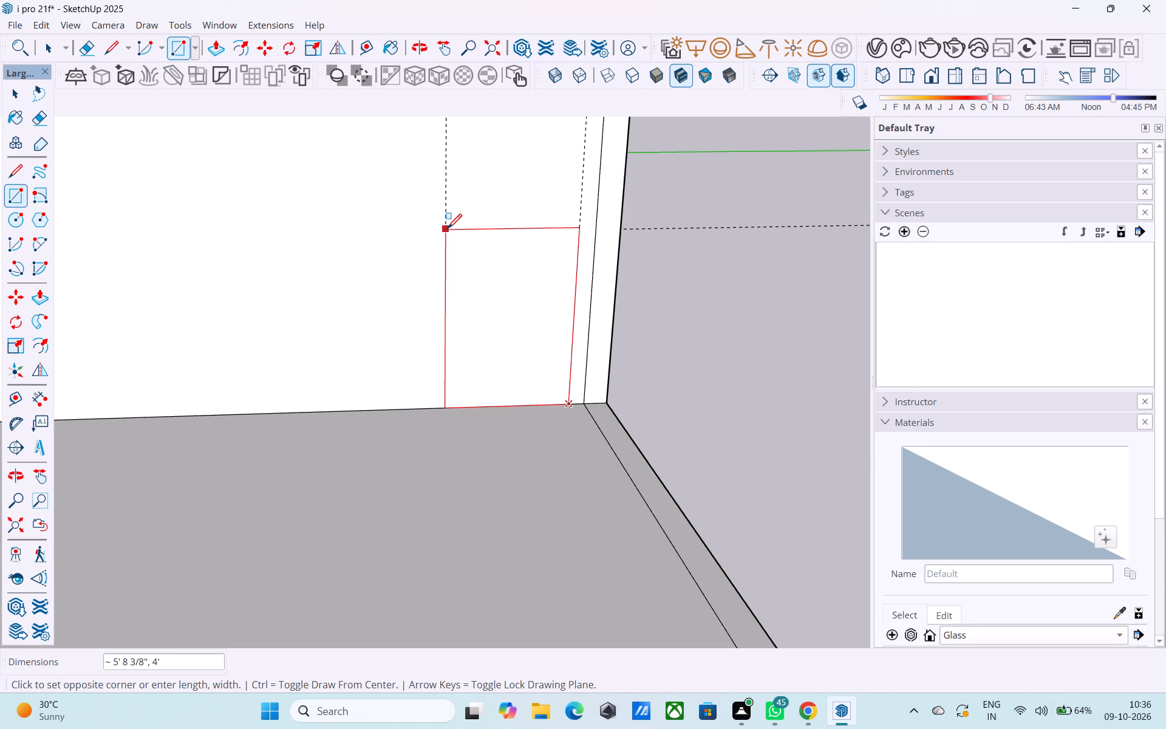
type("8'")
type(",4'")
key("Return")
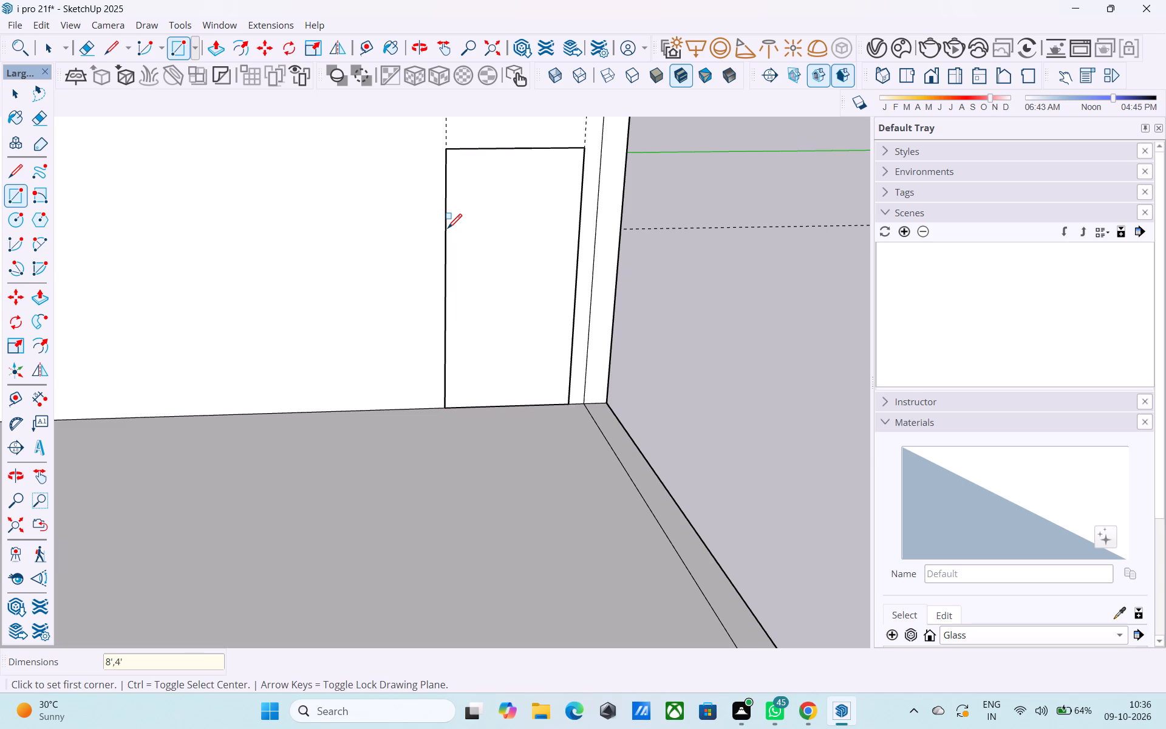
scroll(428, 198, "down", 13)
scroll(396, 214, "up", 6)
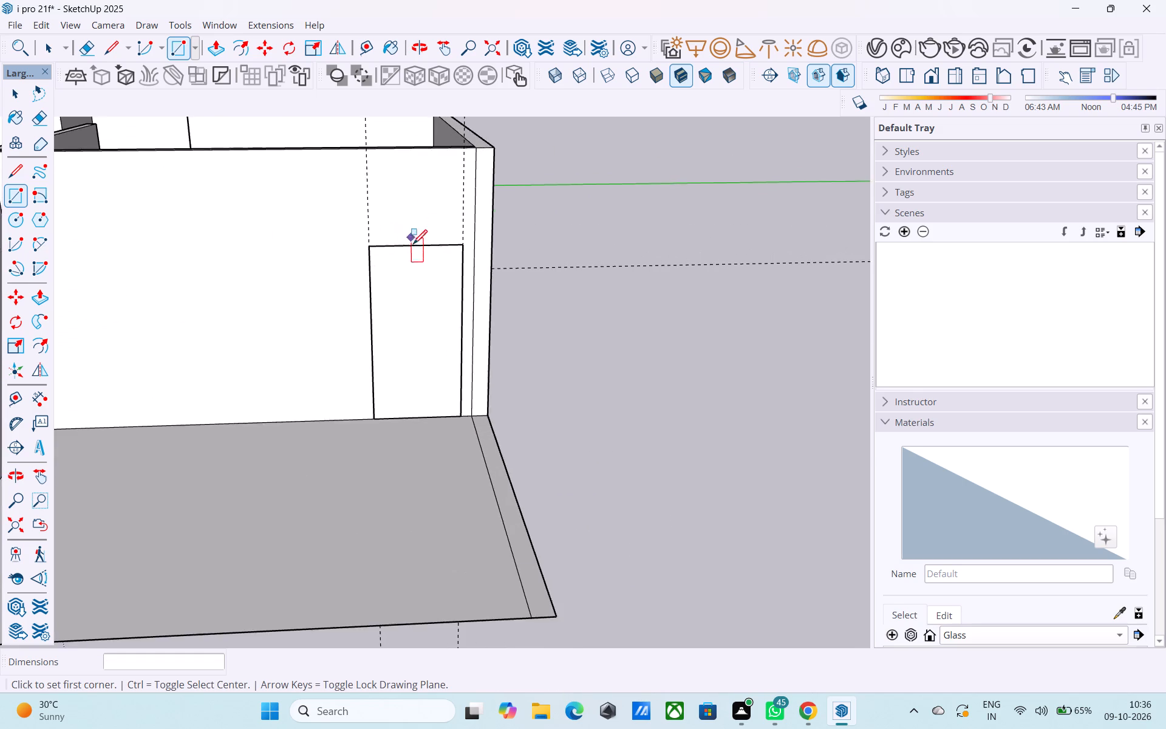
scroll(413, 245, "up", 6)
key("space")
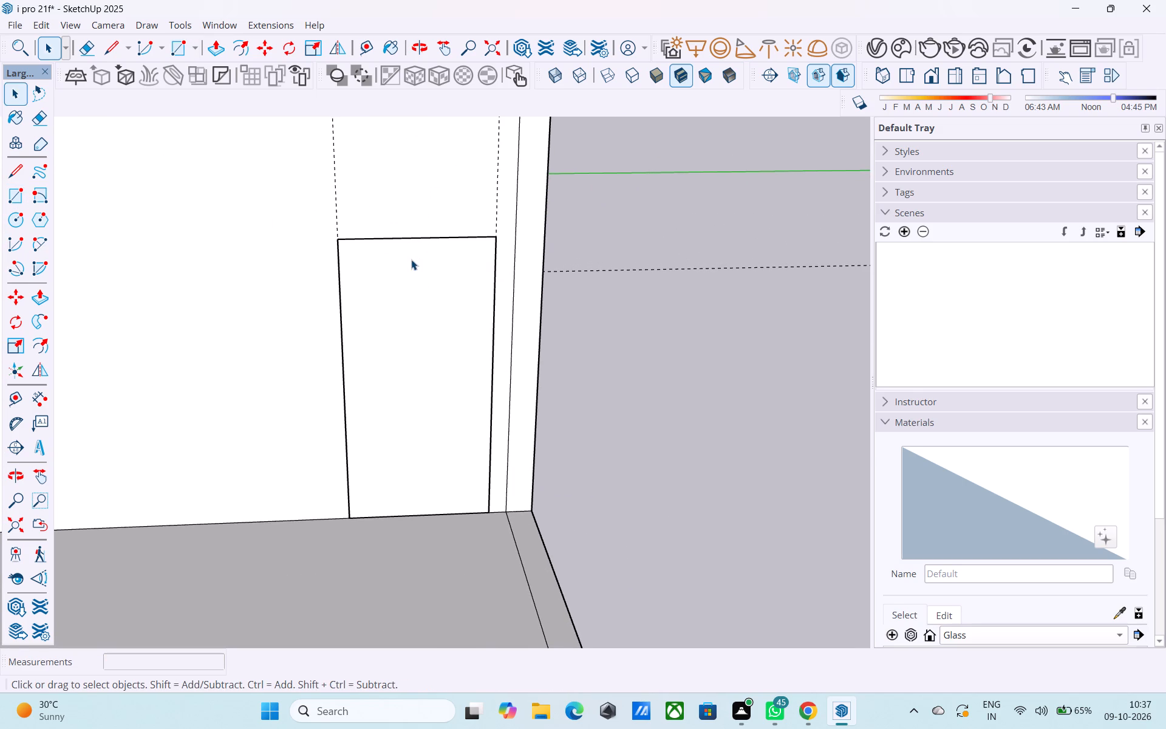
Open the plan group and redraw the 8' by 4' doorway rectangle on its porch wall face.
scroll(410, 259, "down", 6)
scroll(356, 364, "down", 2)
double_click(290, 340)
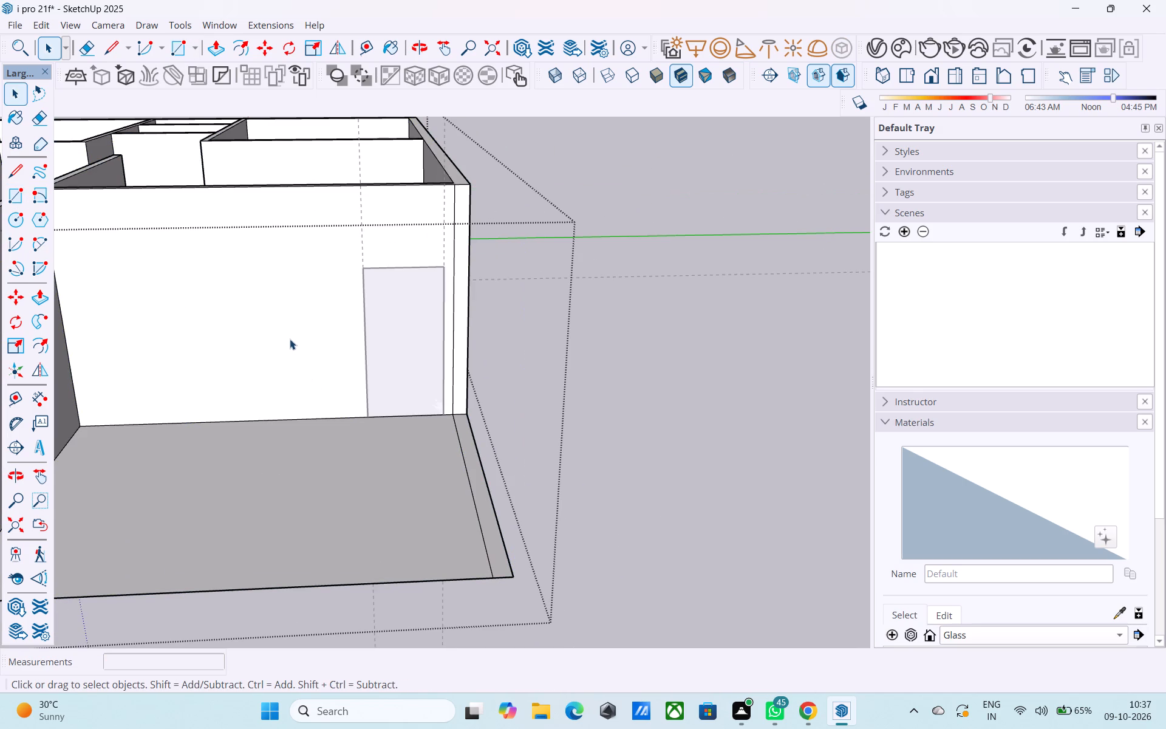
key("r")
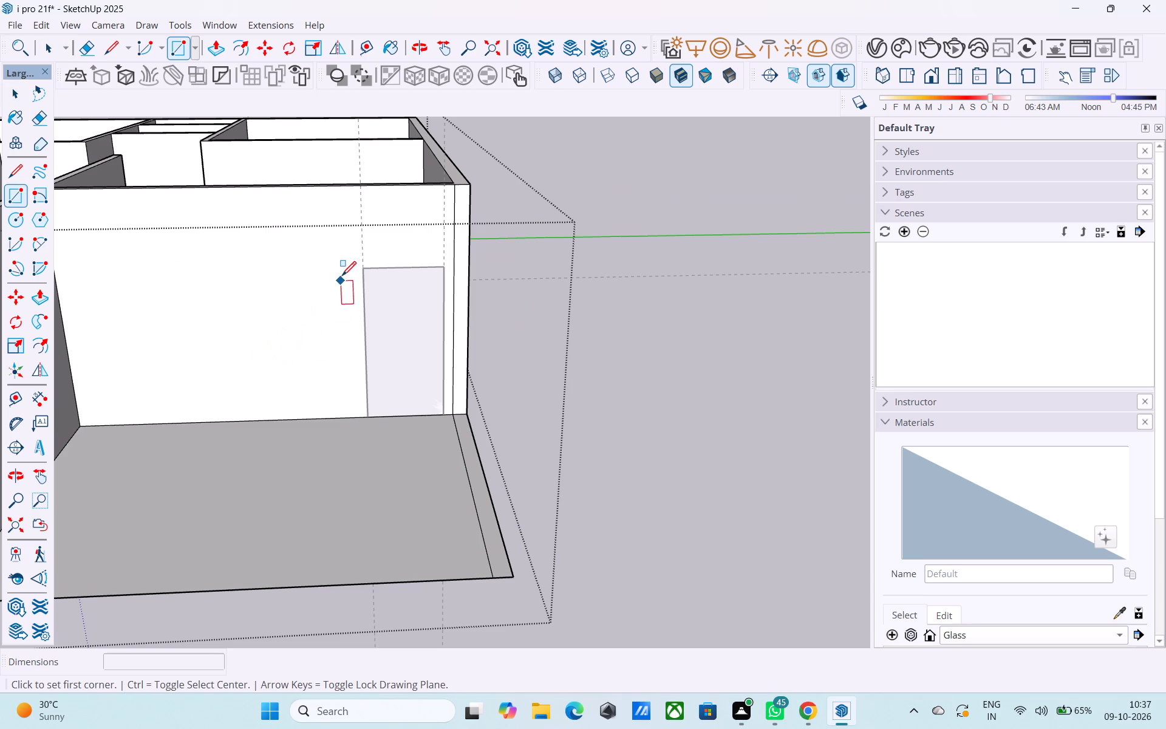
left_click(361, 265)
left_click(444, 412)
key("space")
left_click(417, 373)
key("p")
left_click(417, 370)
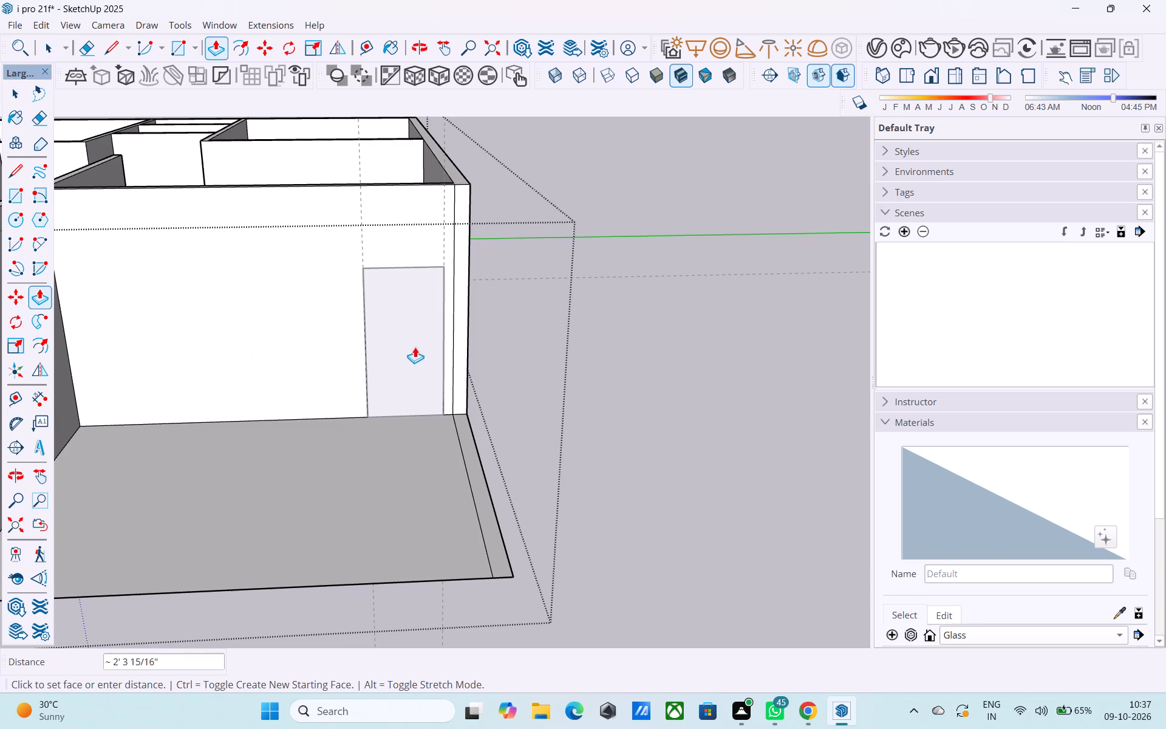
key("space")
Close the plan group and delete the face of the loose doorway rectangle outside it.
left_click(609, 360)
left_click(415, 341)
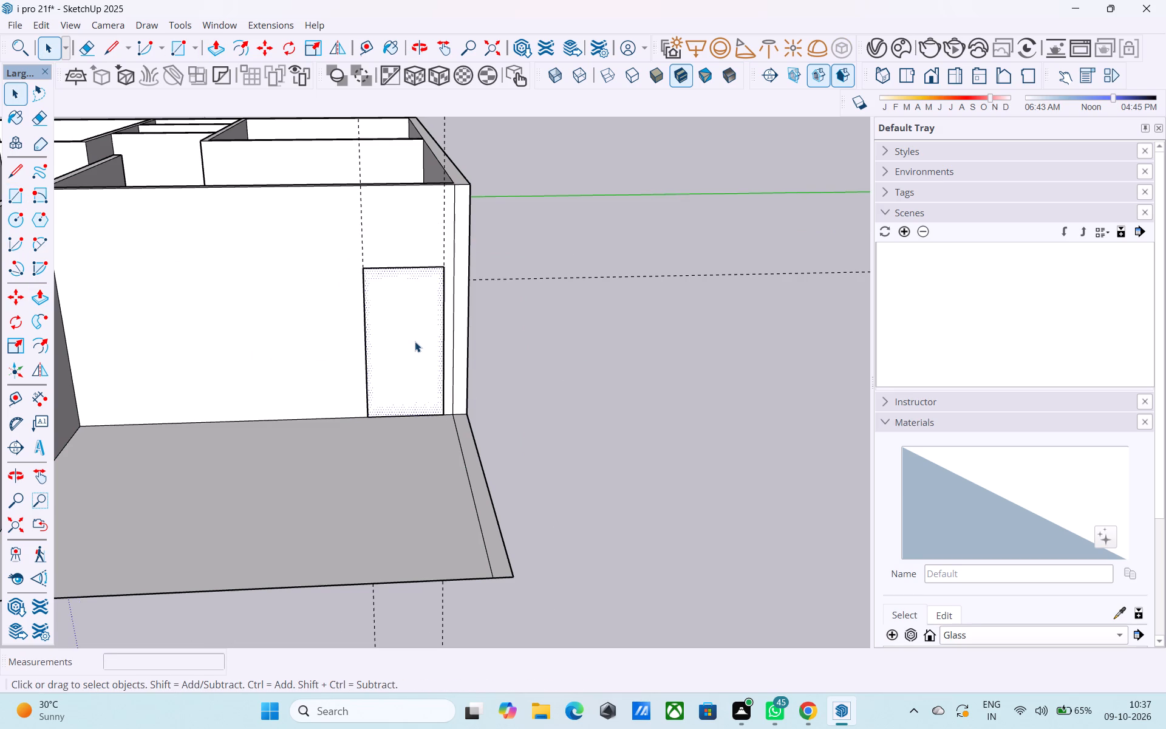
key("Delete")
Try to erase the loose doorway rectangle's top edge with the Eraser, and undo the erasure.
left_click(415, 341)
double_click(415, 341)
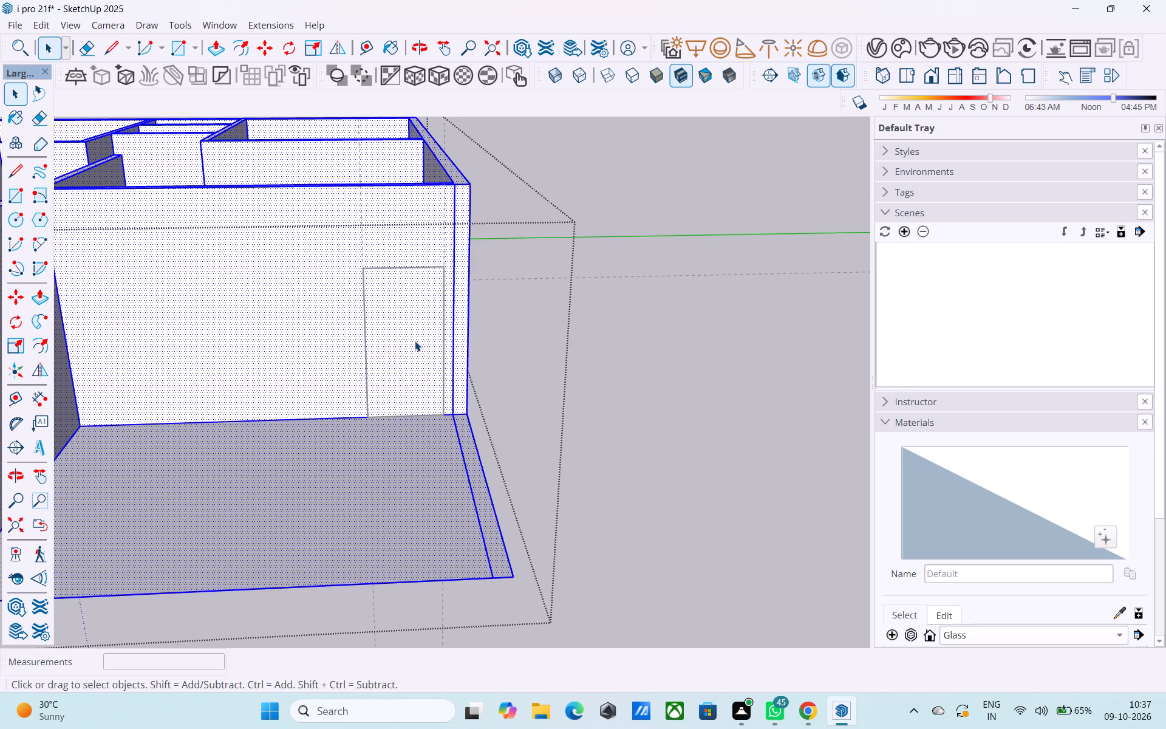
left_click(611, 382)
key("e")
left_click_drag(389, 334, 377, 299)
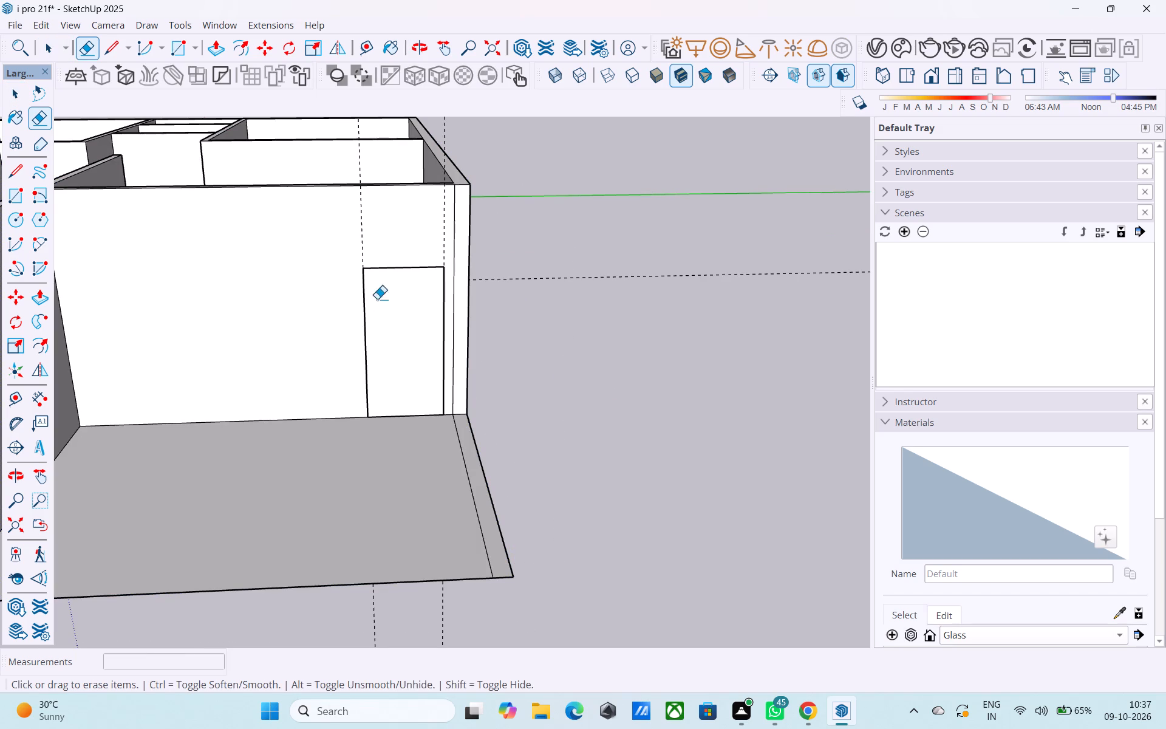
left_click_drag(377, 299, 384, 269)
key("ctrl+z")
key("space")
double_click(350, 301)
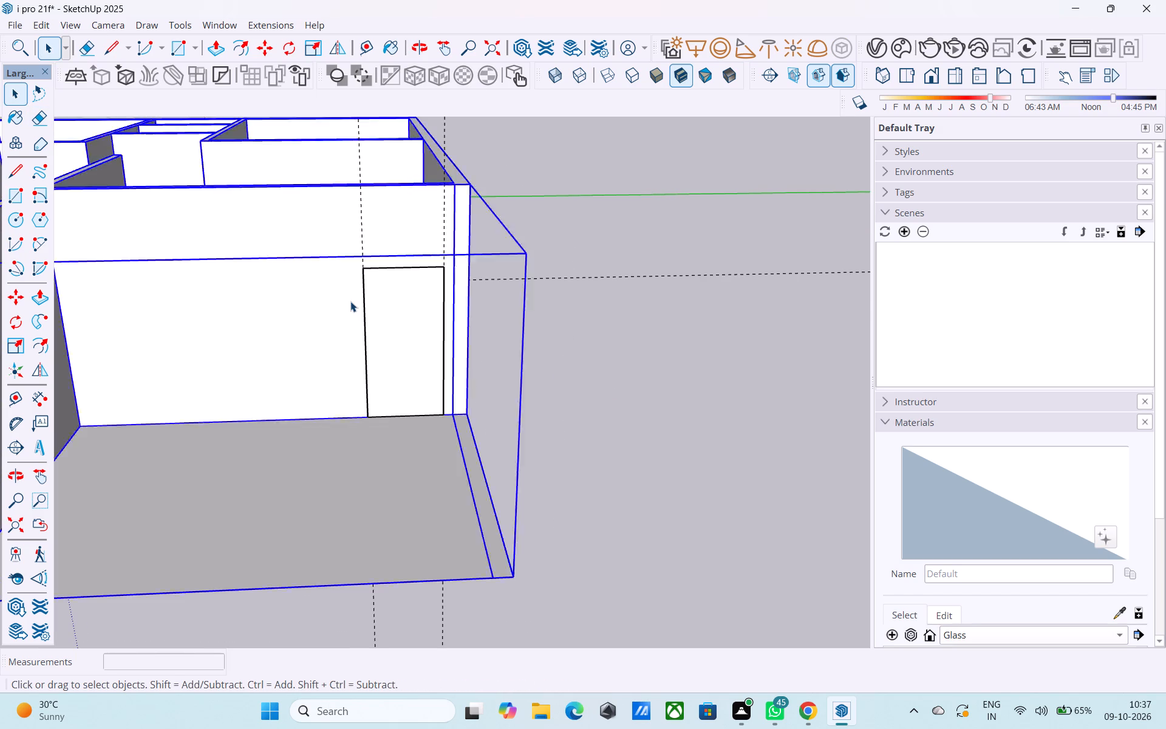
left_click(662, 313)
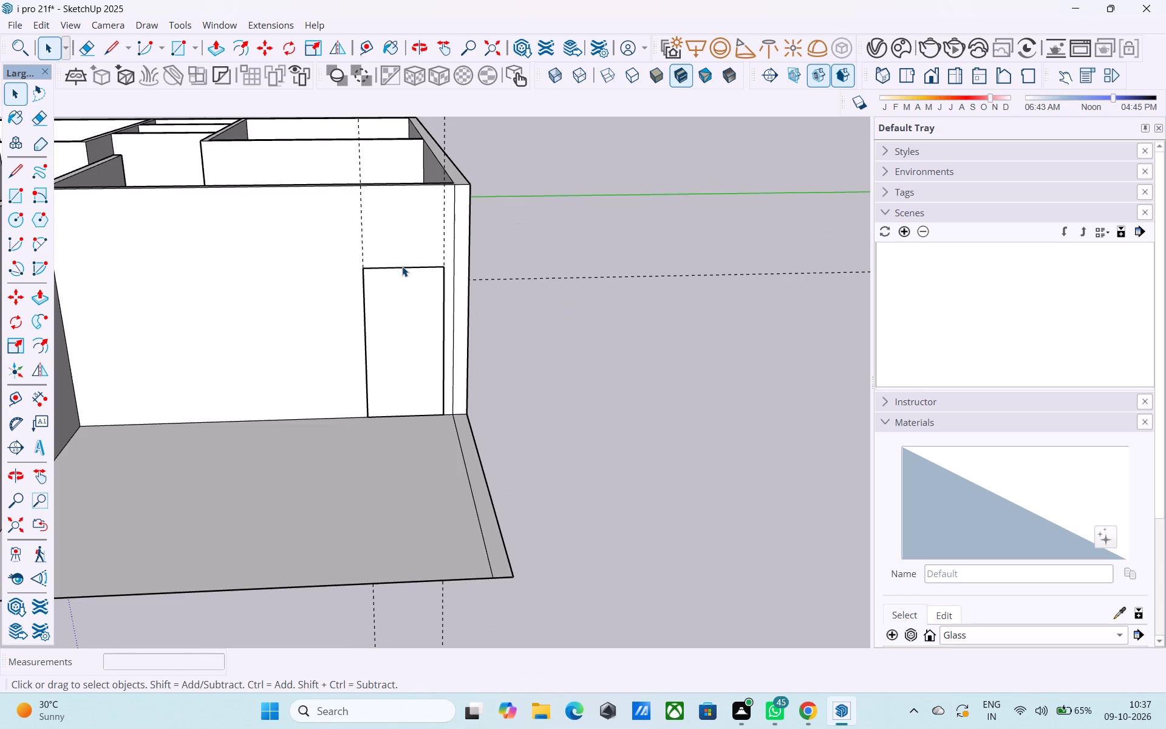
Delete the top and both side edges of the loose doorway rectangle outside the plan group.
left_click(402, 266)
key("Delete")
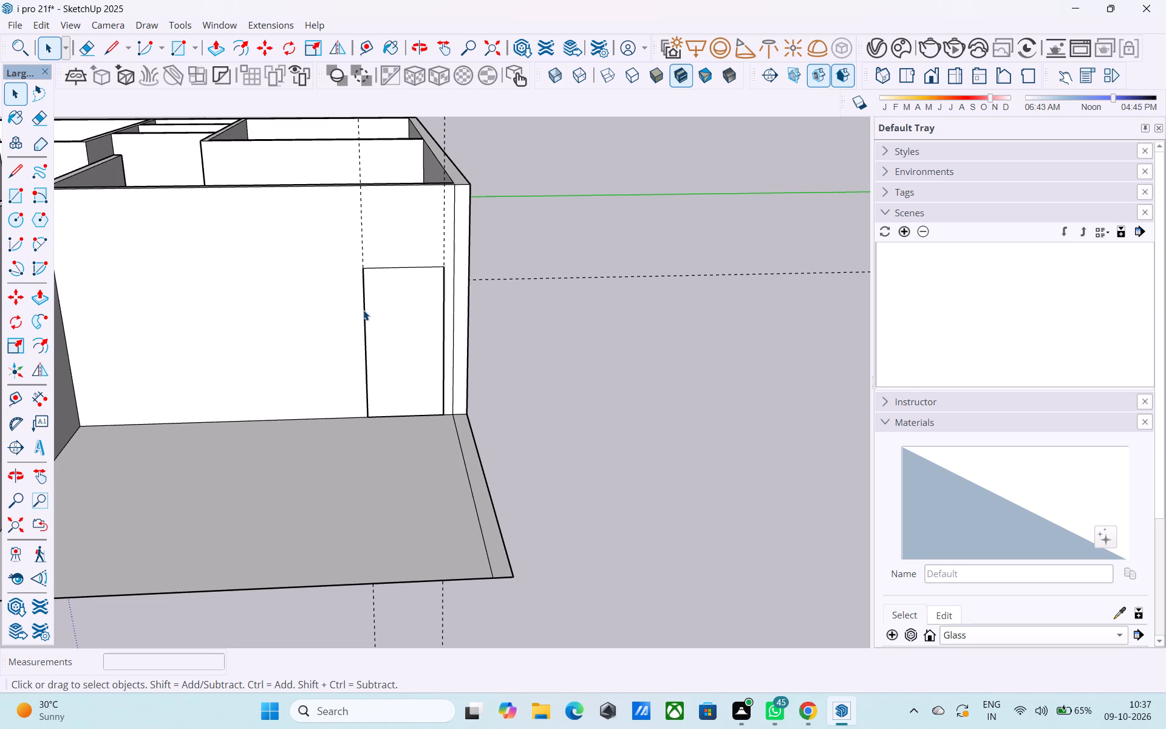
left_click(363, 310)
key("Delete")
left_click(442, 304)
key("Delete")
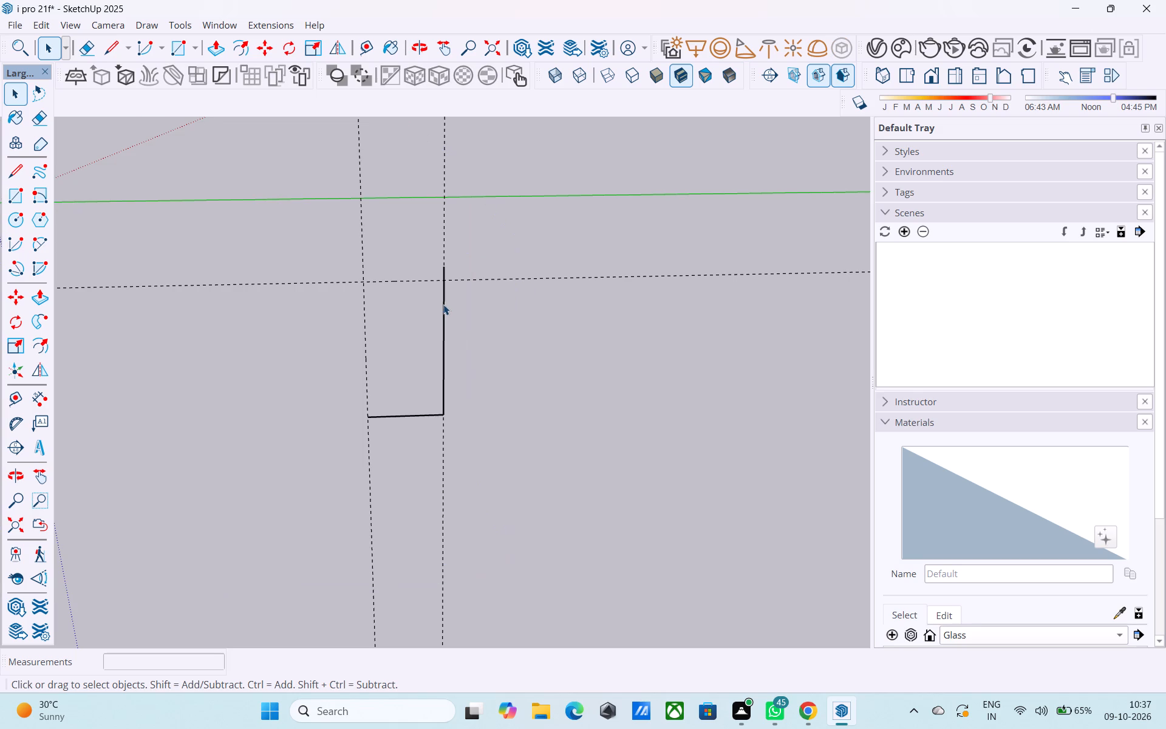
key("ctrl+z")
double_click(451, 319)
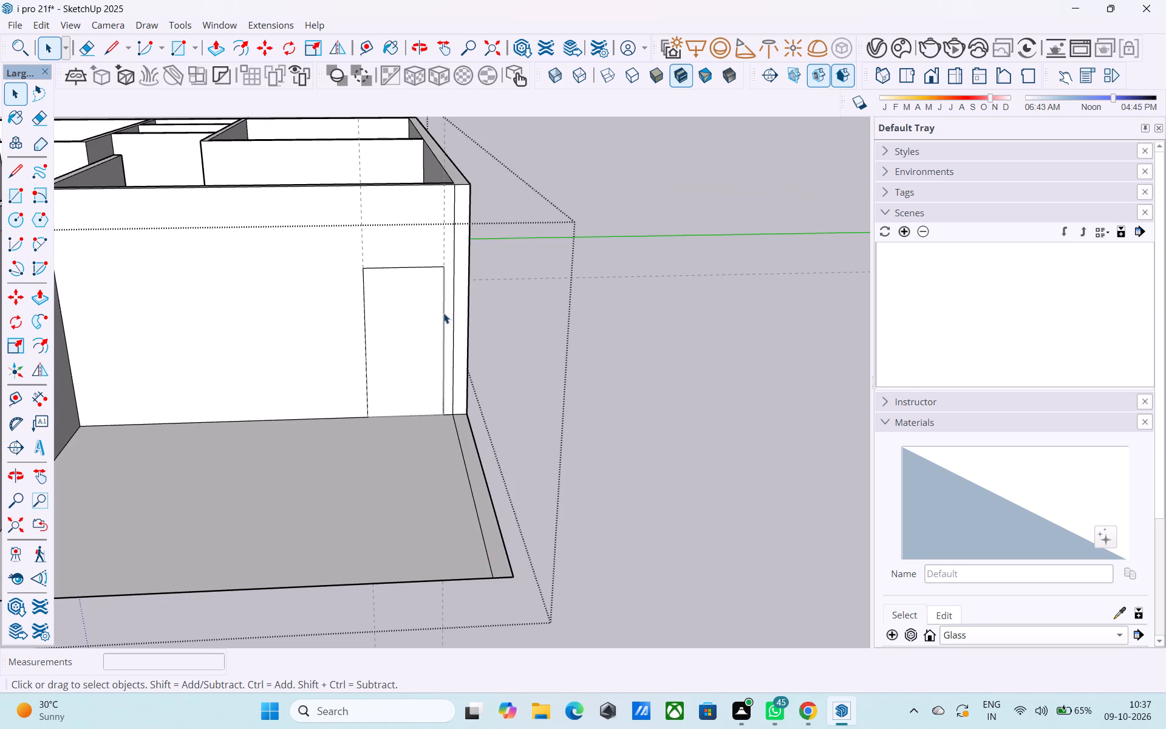
left_click(646, 312)
left_click(443, 309)
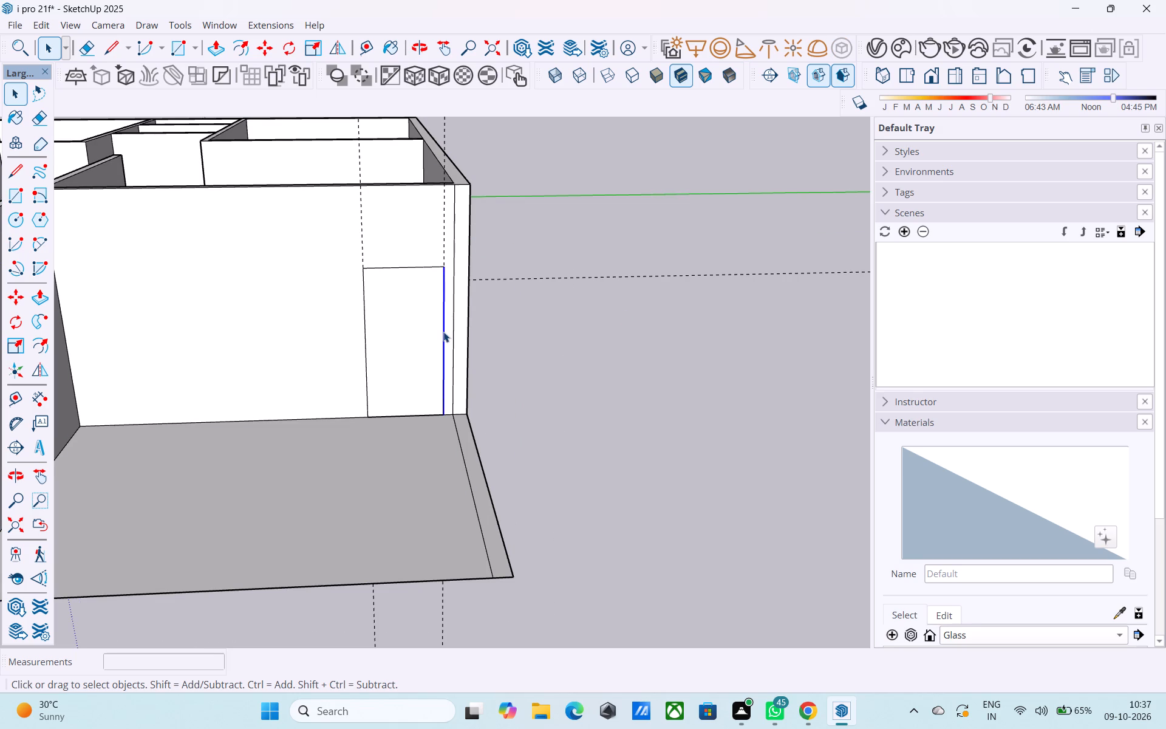
key("Delete")
left_click(443, 325)
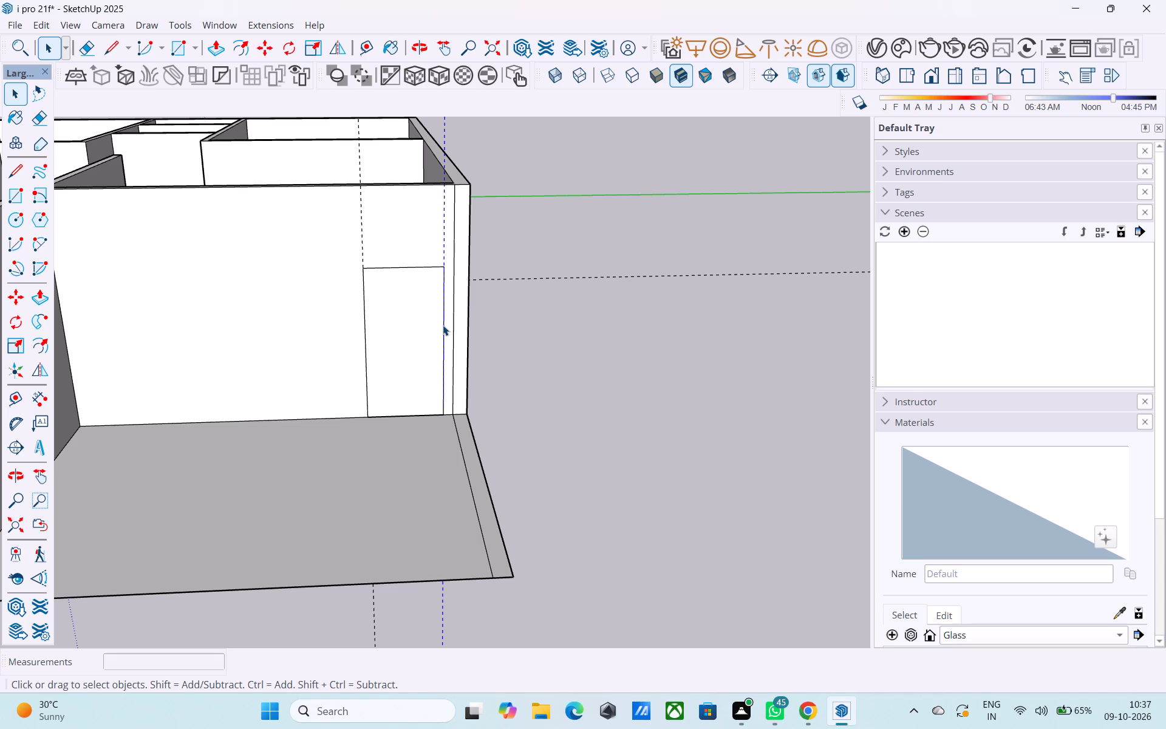
Open the plan group and erase the top and both side edges of its doorway rectangle on the porch wall.
double_click(435, 328)
key("e")
left_click_drag(406, 255, 403, 294)
left_click(364, 323)
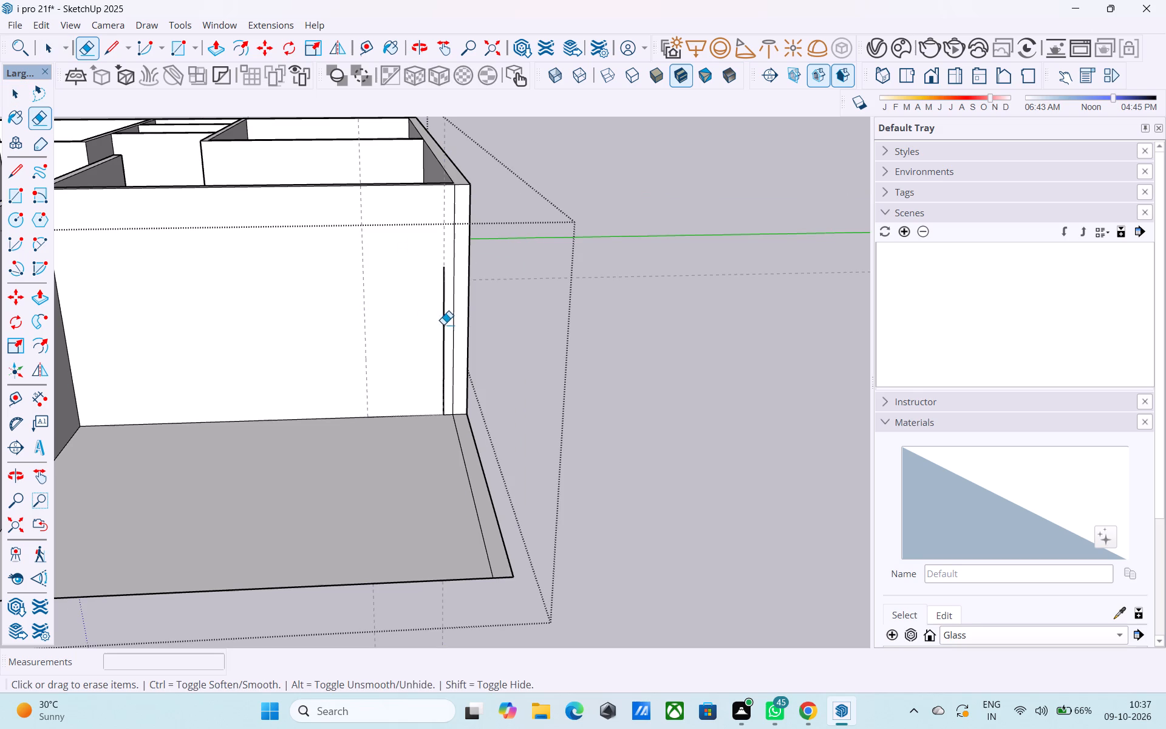
left_click(443, 324)
Redraw the 8' by 4' doorway rectangle on the plan group's porch wall, starting at floor level on the guide nearest the wall's end.
key("r")
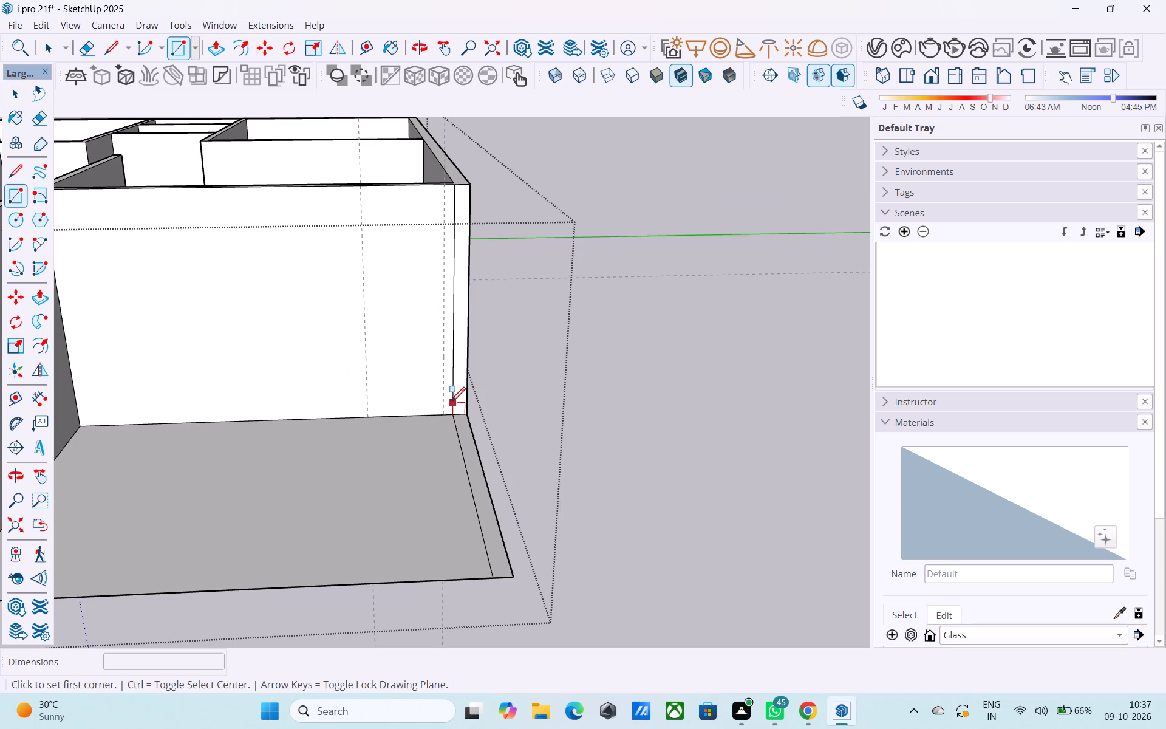
key("space")
left_click(621, 390)
double_click(344, 361)
key("r")
left_click(443, 412)
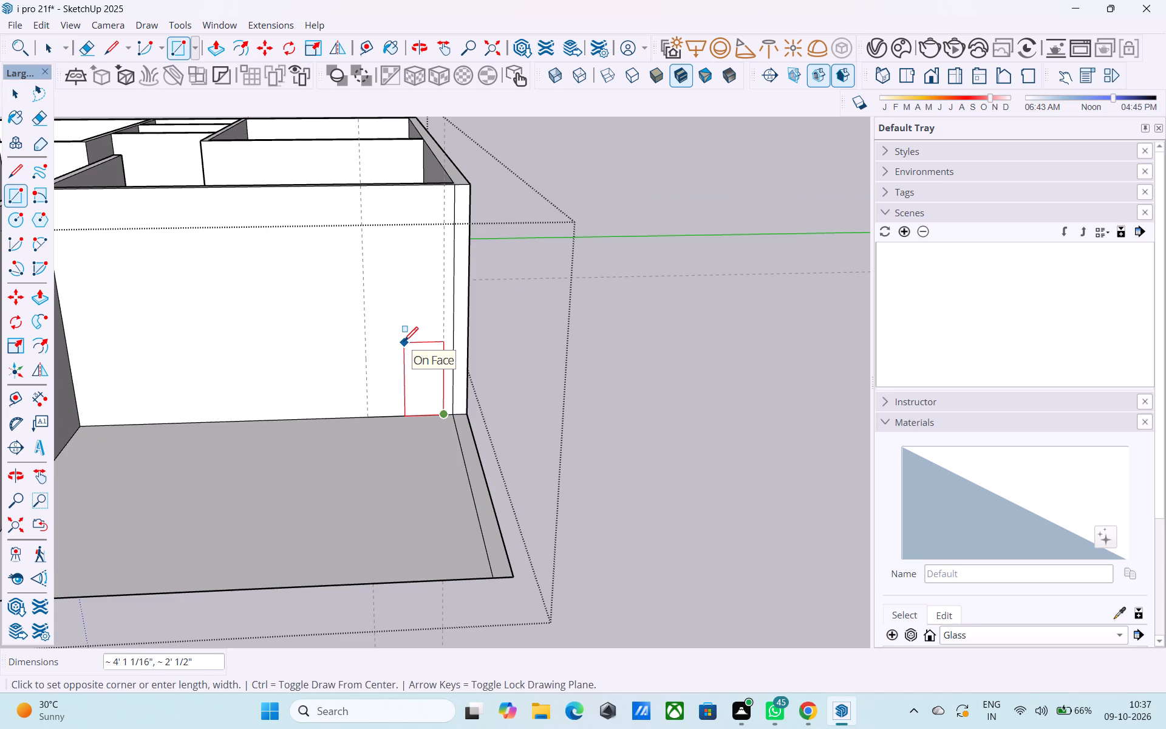
key("8")
type("',")
type("4'")
key("Return")
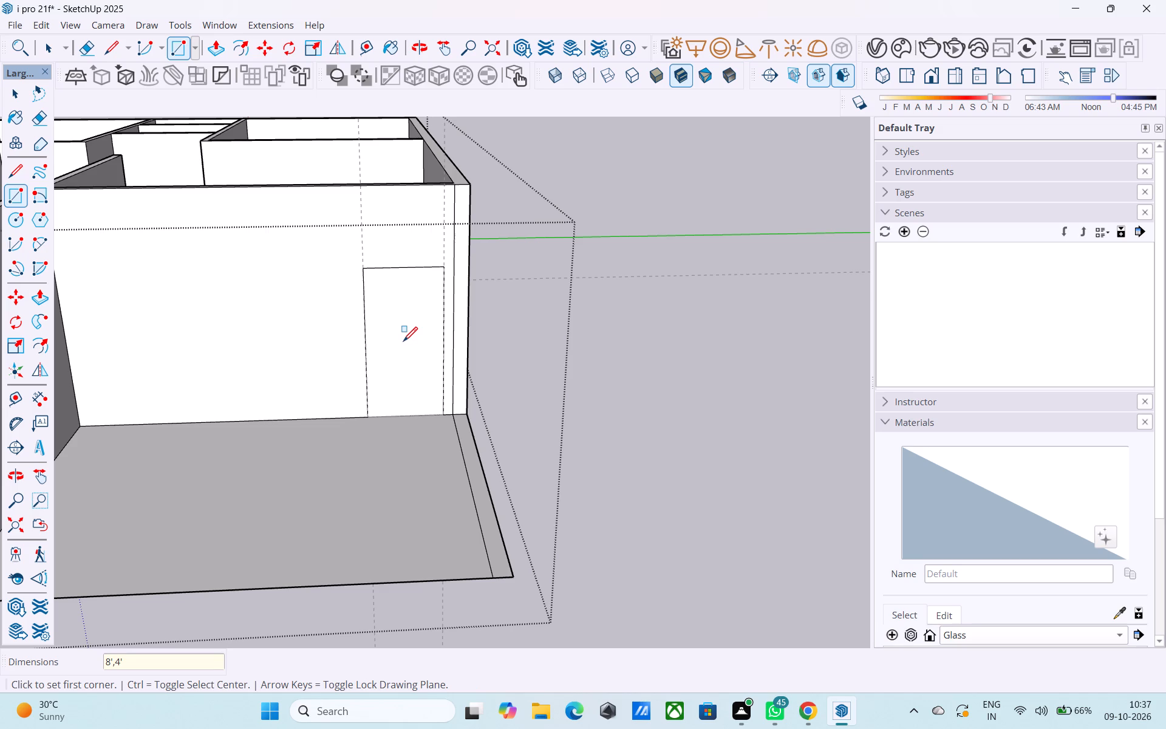
Offset the doorway rectangle 3" inward to form the door frame outline.
key("space")
left_click(407, 378)
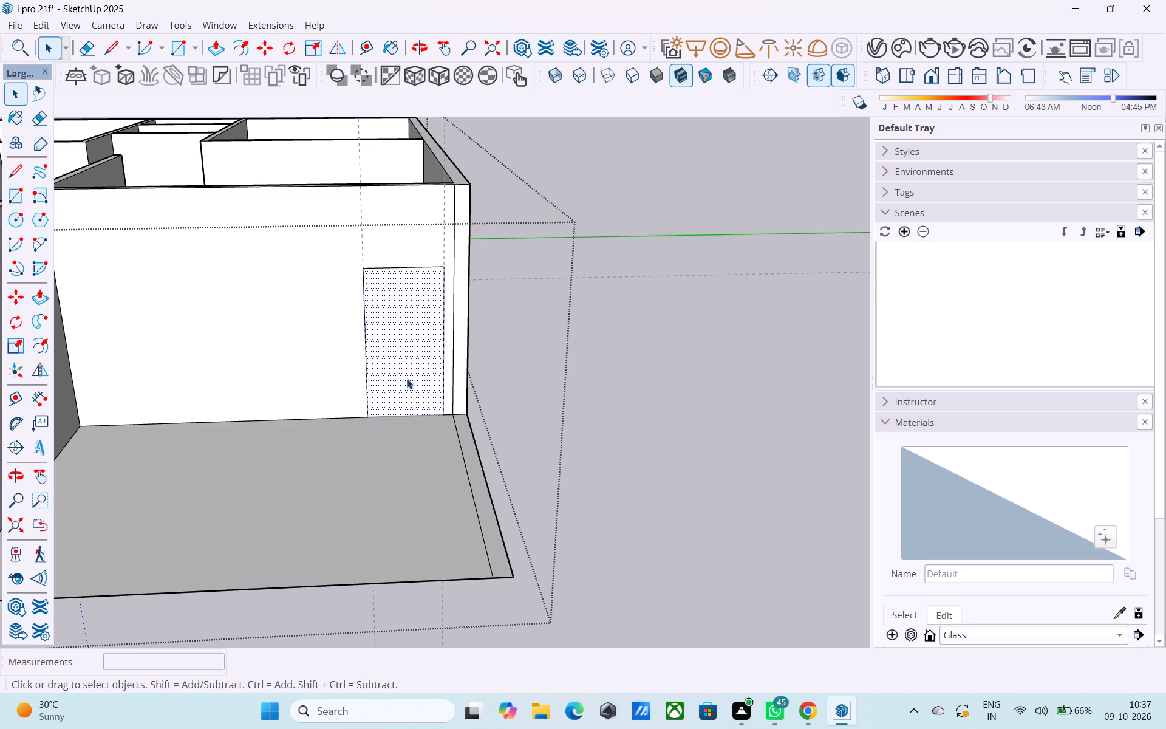
key("f")
left_click(407, 378)
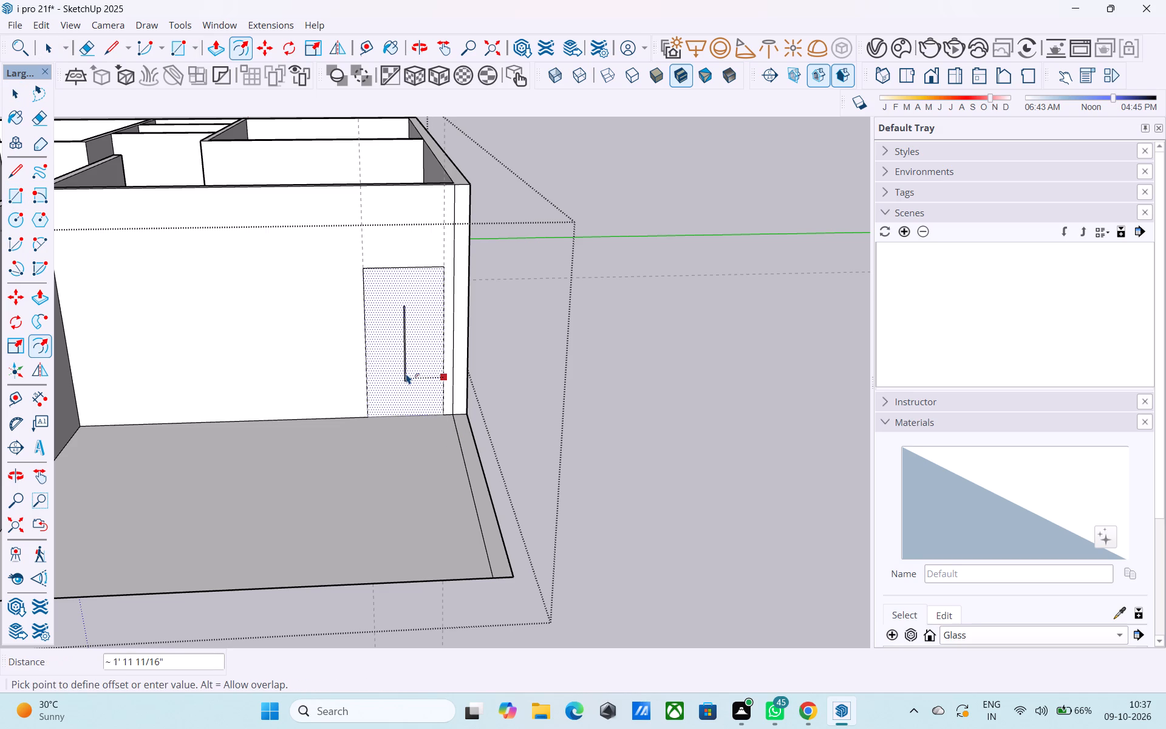
type("3\"")
key("Return")
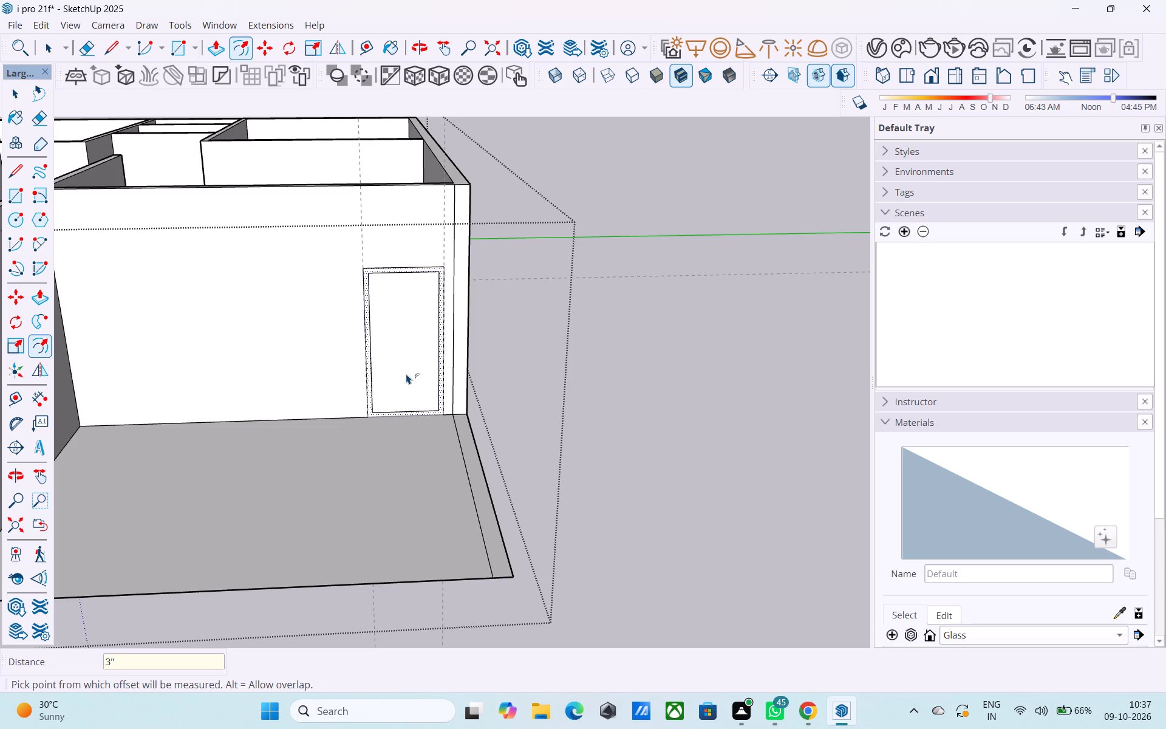
Push the inner doorway face 6" through the porch wall to cut the opening, and close the plan group.
key("space")
left_click(401, 332)
key("p")
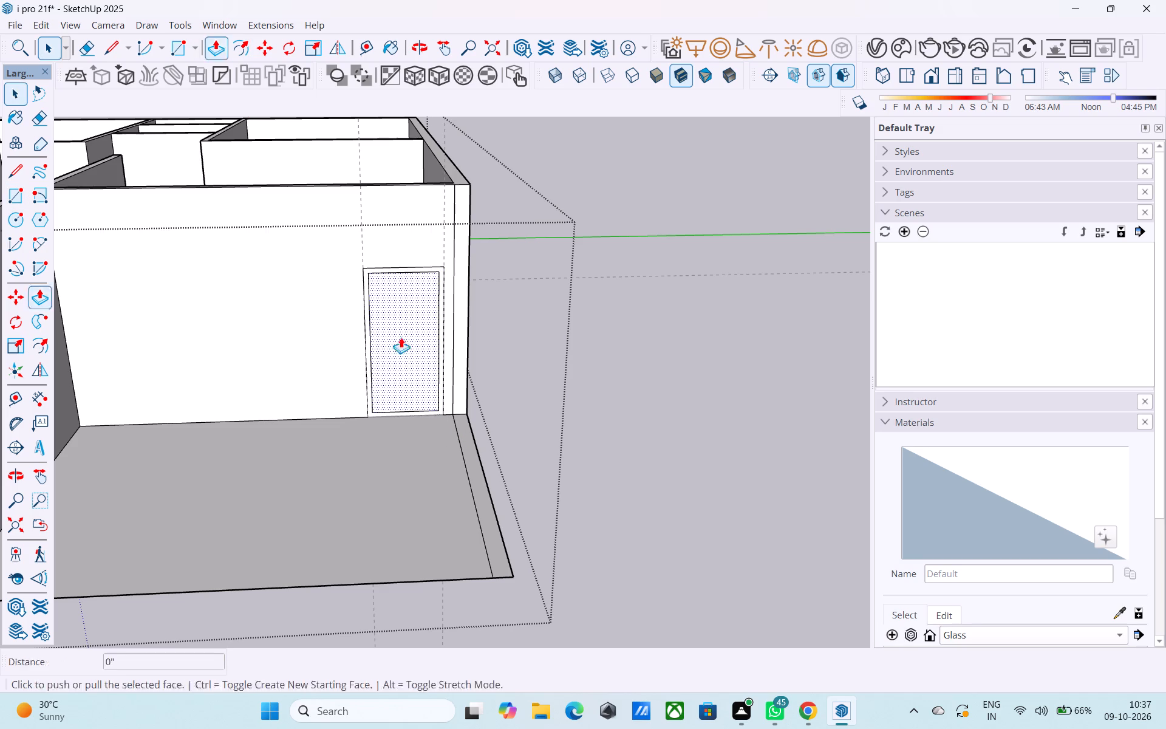
left_click(401, 337)
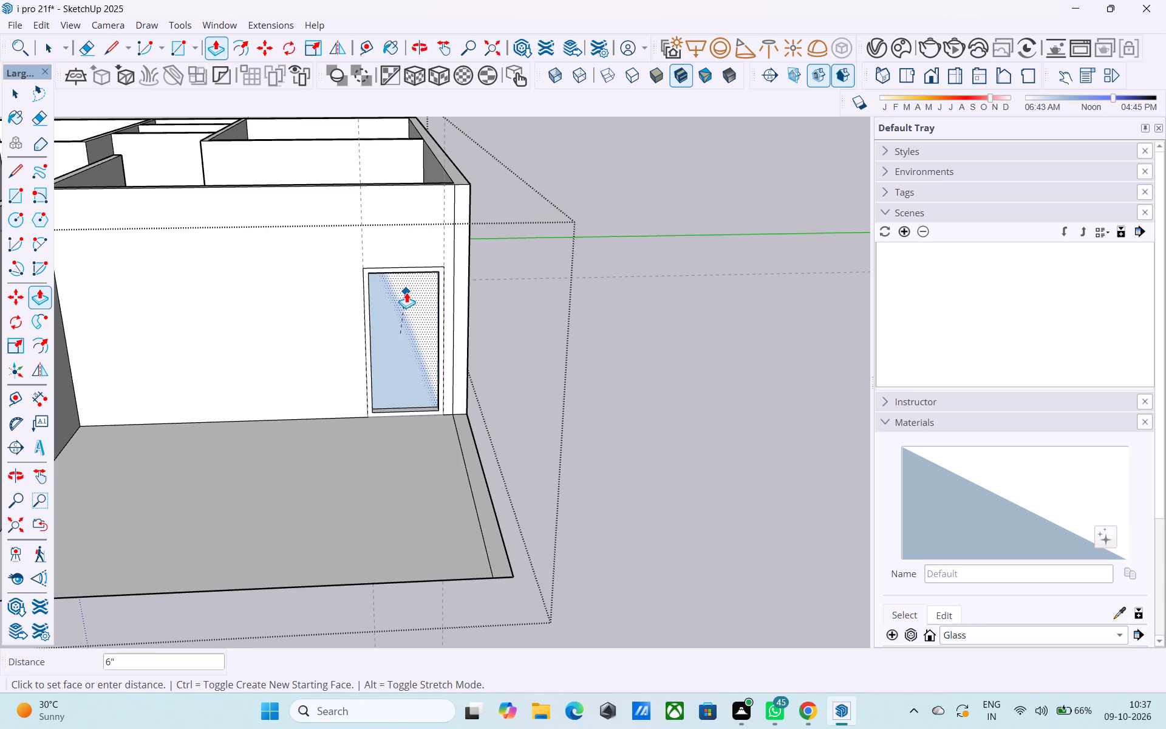
left_click(406, 292)
scroll(349, 344, "down", 2)
middle_click_drag(342, 370, 412, 368)
scroll(408, 366, "down", 6)
key("space")
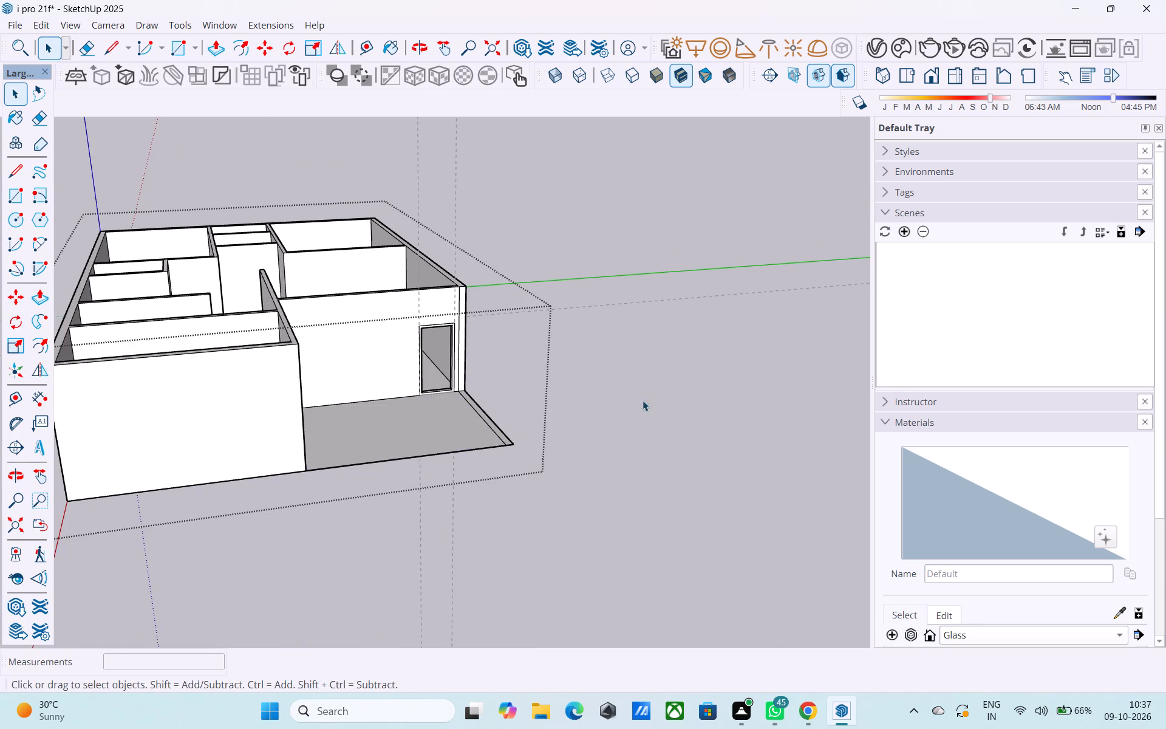
left_click(653, 397)
middle_click_drag(613, 397, 582, 405)
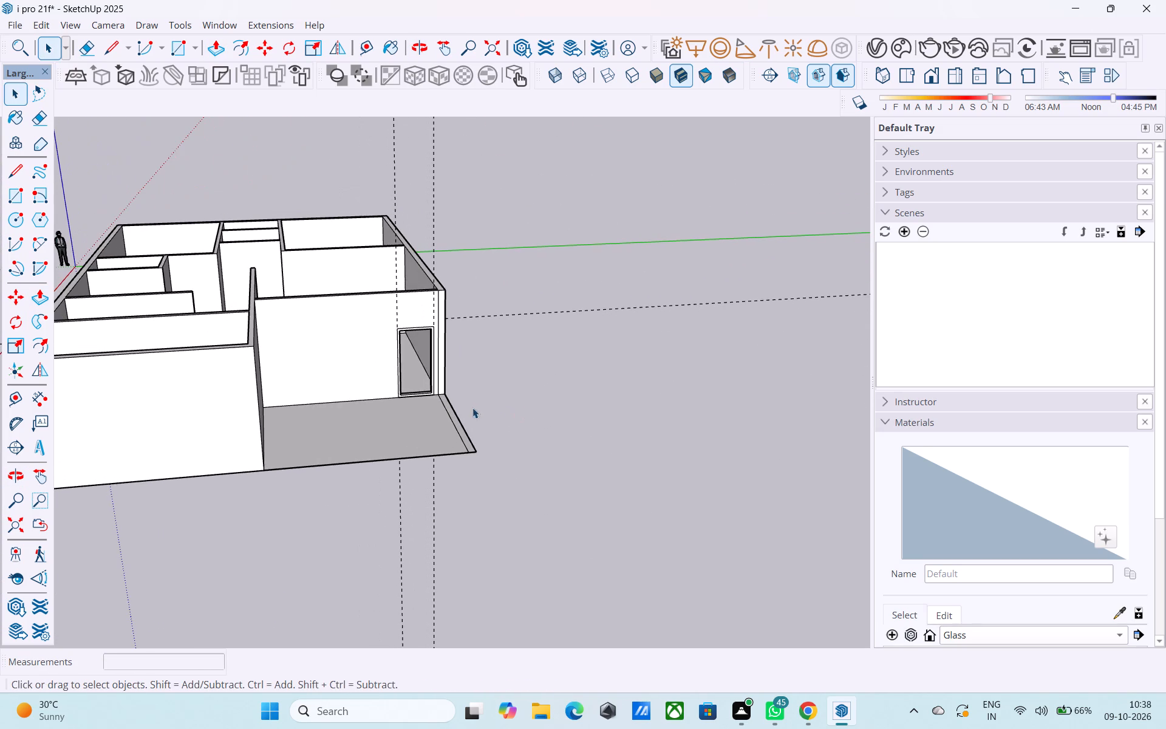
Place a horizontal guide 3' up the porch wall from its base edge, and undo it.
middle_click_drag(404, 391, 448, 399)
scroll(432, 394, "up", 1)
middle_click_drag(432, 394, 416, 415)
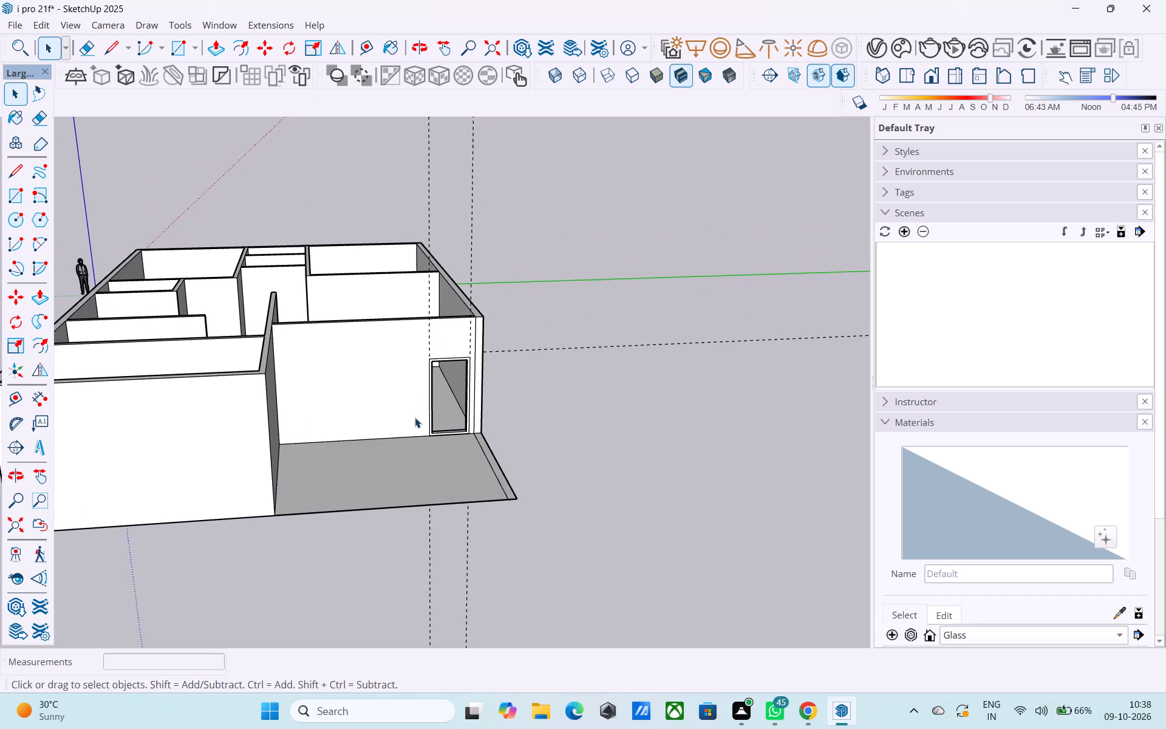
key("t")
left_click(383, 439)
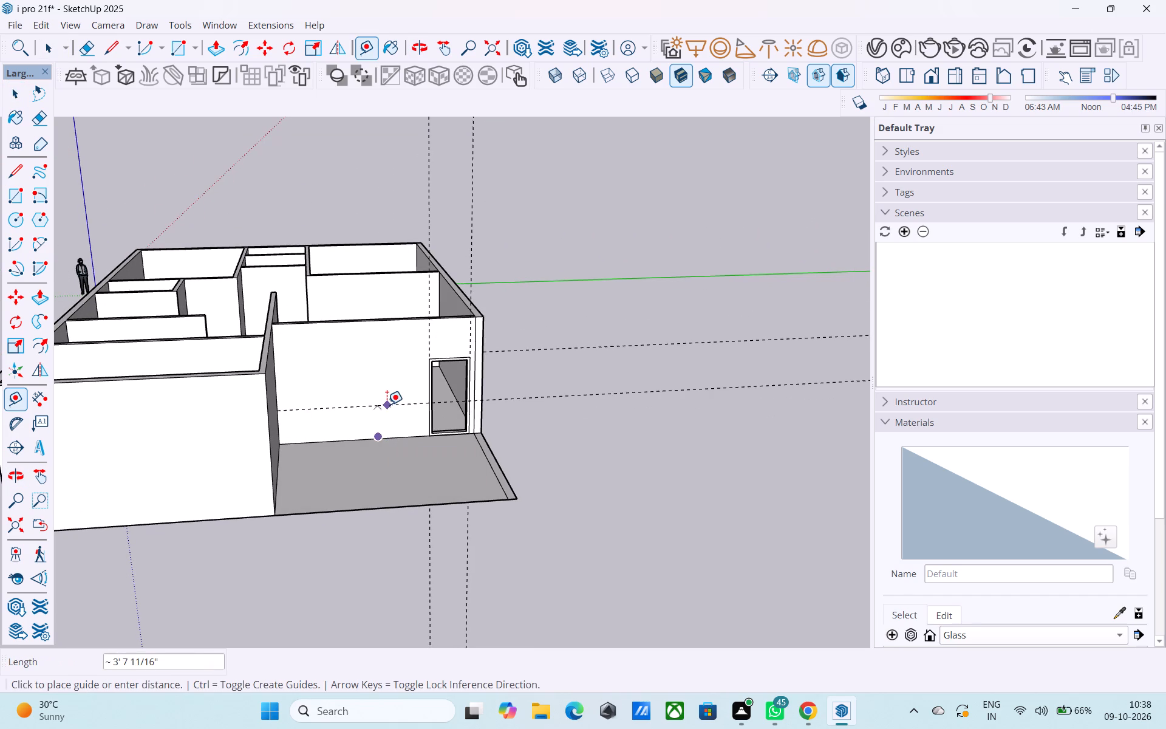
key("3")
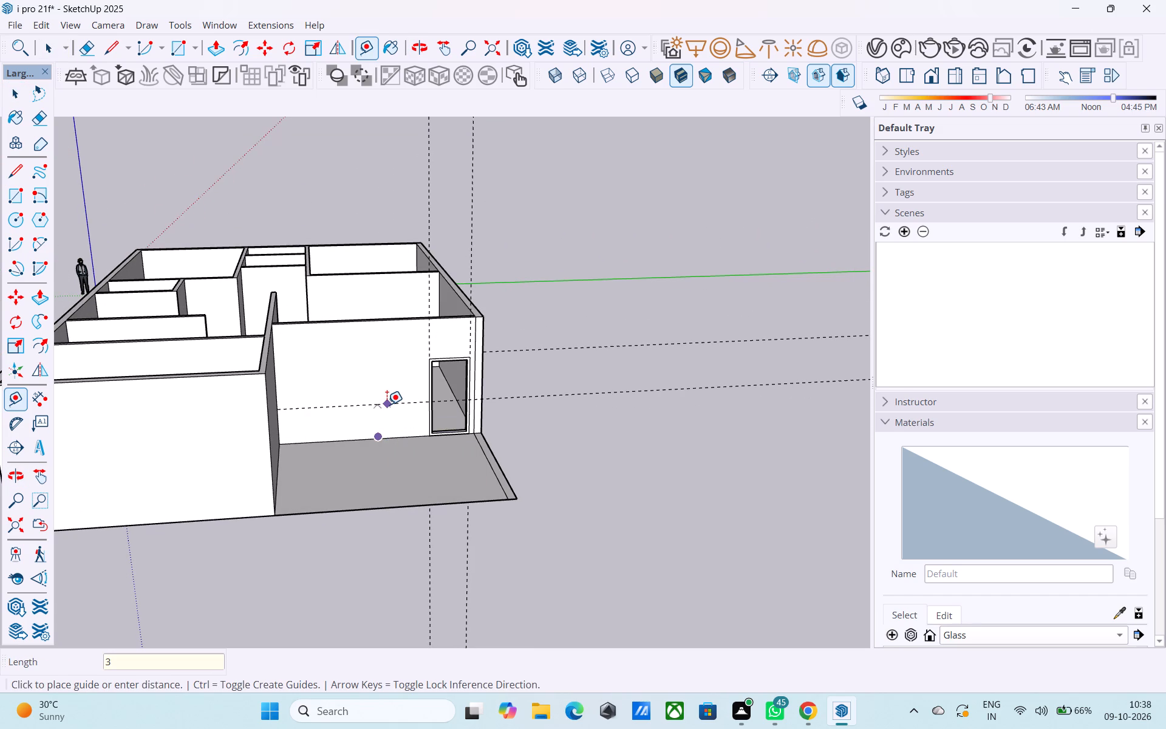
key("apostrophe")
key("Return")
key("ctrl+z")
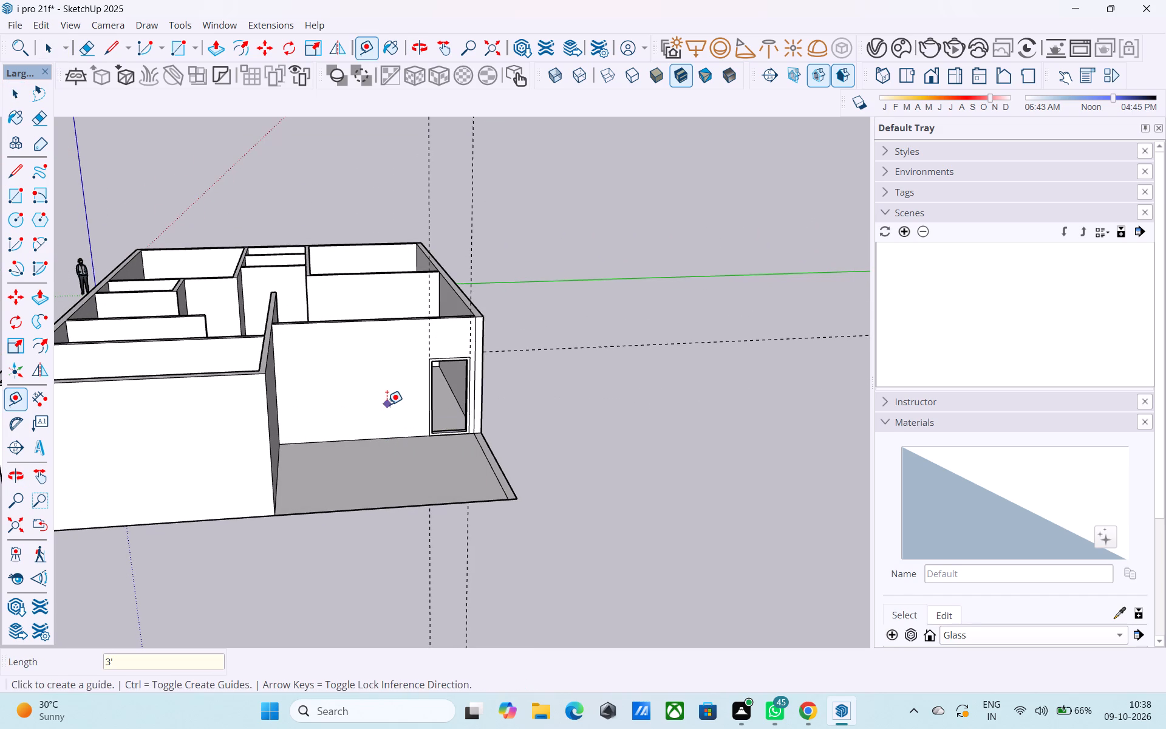
Place a horizontal guide on the porch wall 3' above its base edge.
left_click(373, 439)
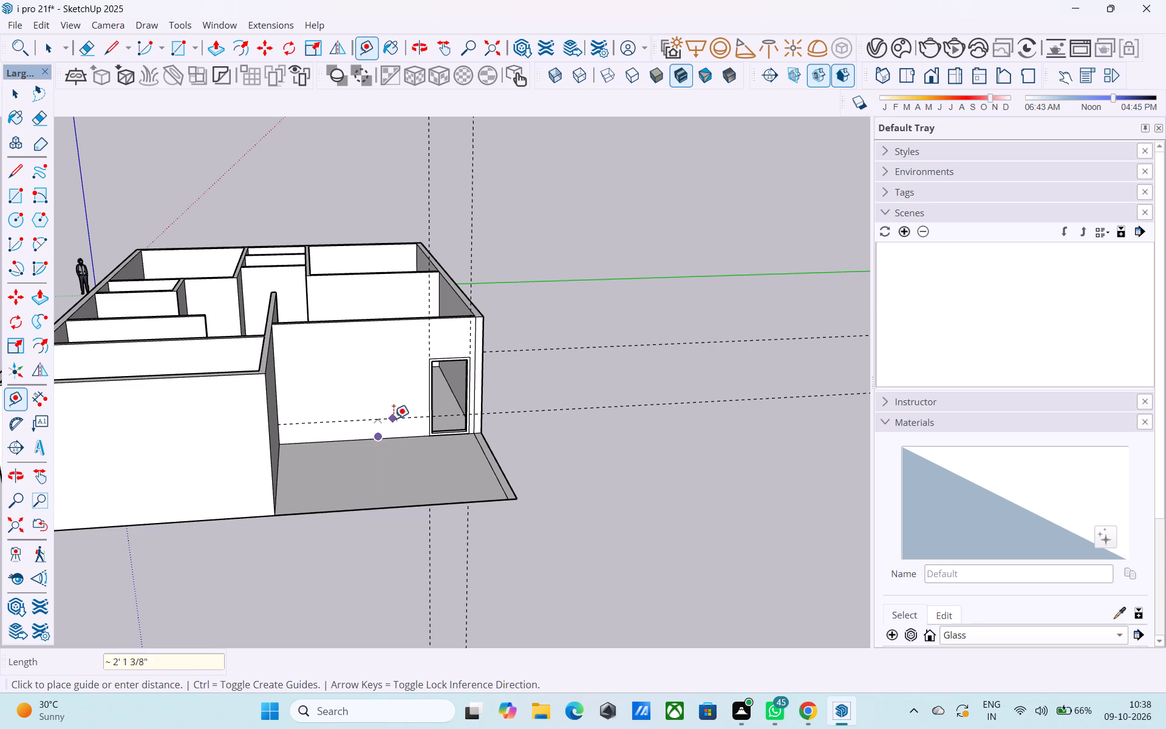
type("3'")
key("Return")
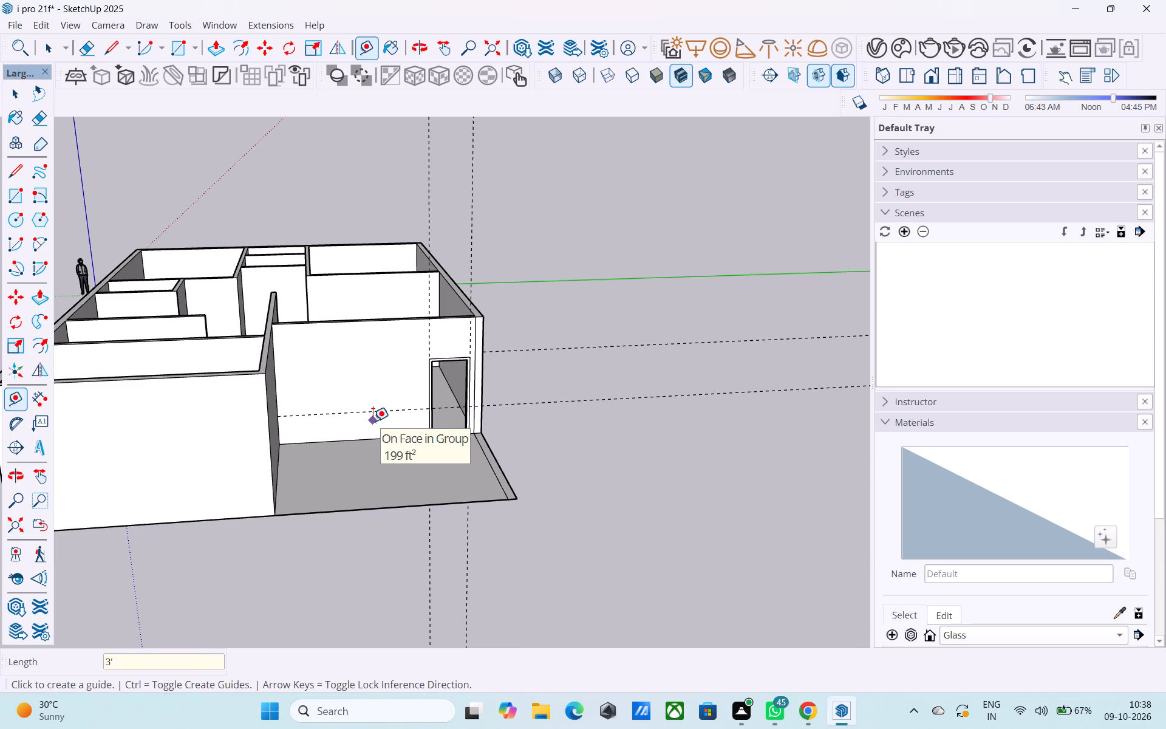
Place a vertical guide on the porch wall 4' from the door frame's outer edge, and change its distance to 3'.
scroll(430, 399, "up", 9)
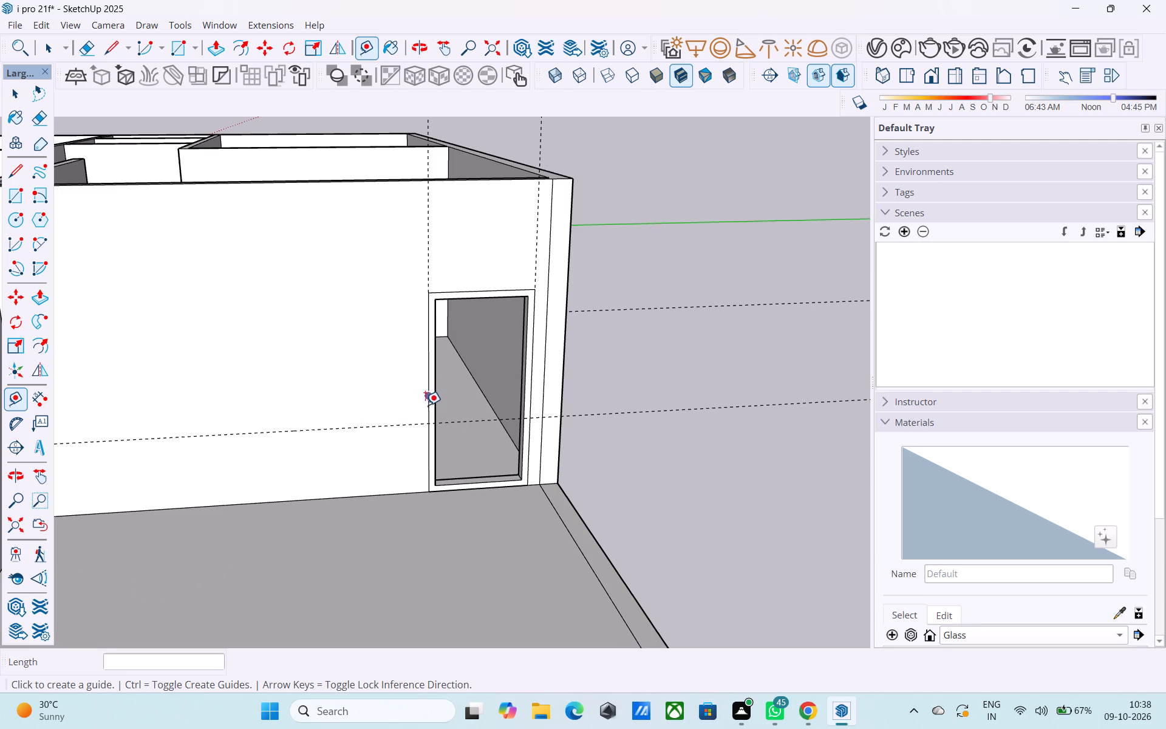
left_click(429, 408)
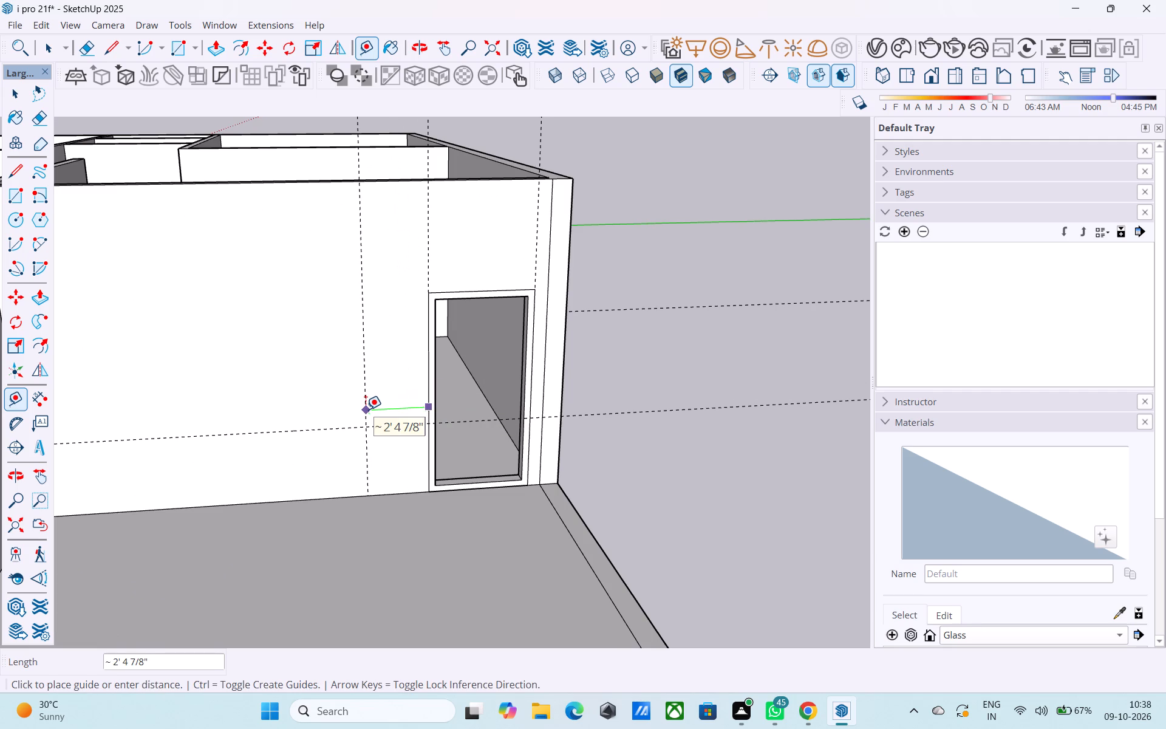
key("2")
key("BackSpace")
type("4'")
key("Return")
scroll(364, 408, "down", 7)
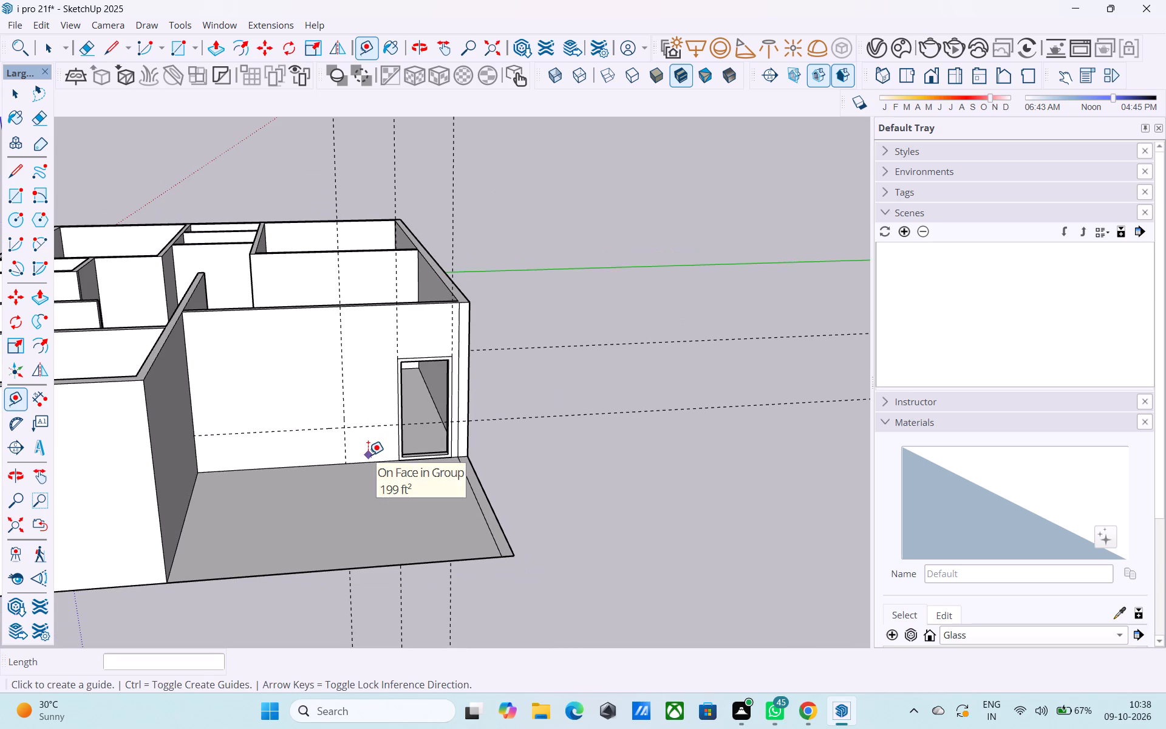
type("3'")
key("Return")
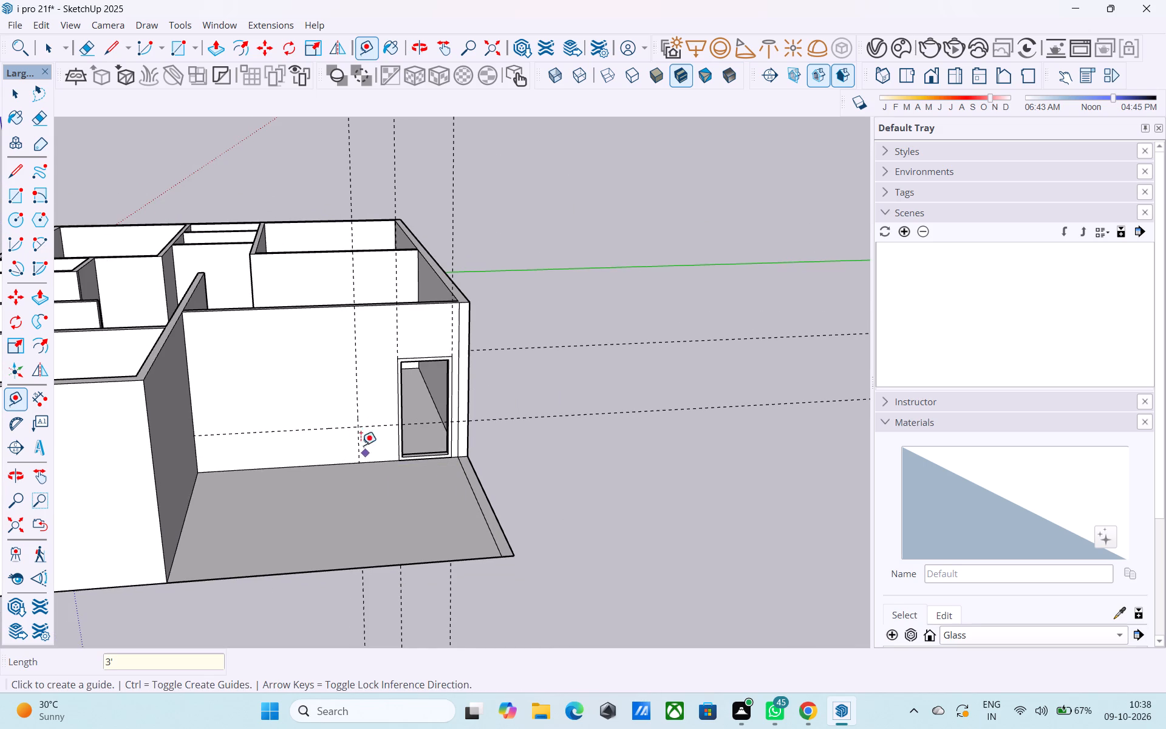
Add a second horizontal guide on the porch wall 1' above the 3' guide.
middle_click_drag(341, 426, 417, 417)
middle_click_drag(421, 422, 401, 406)
scroll(401, 406, "up", 3)
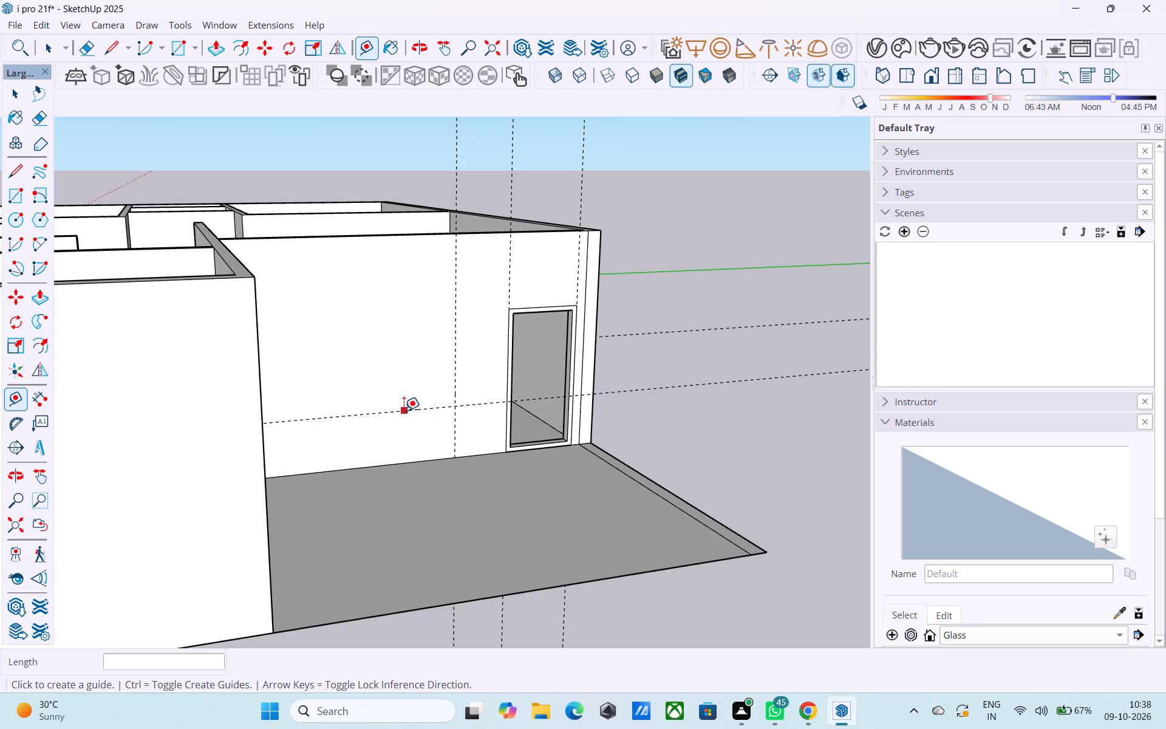
left_click(404, 411)
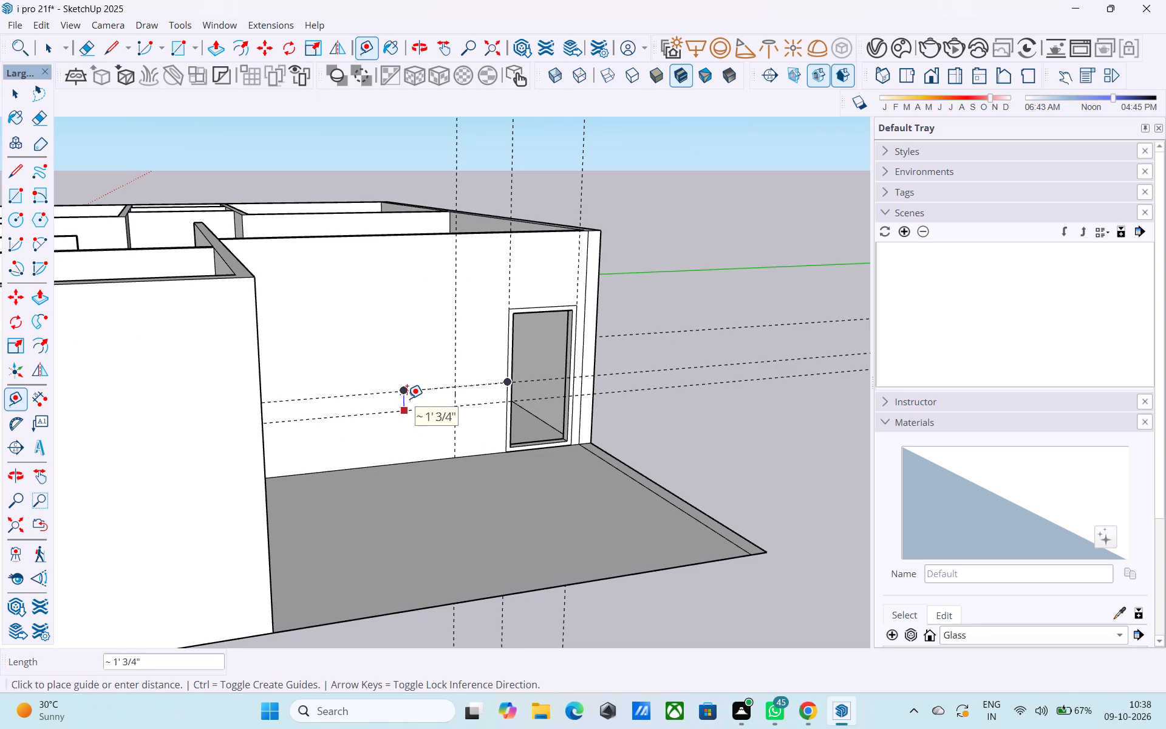
type("1'")
key("Return")
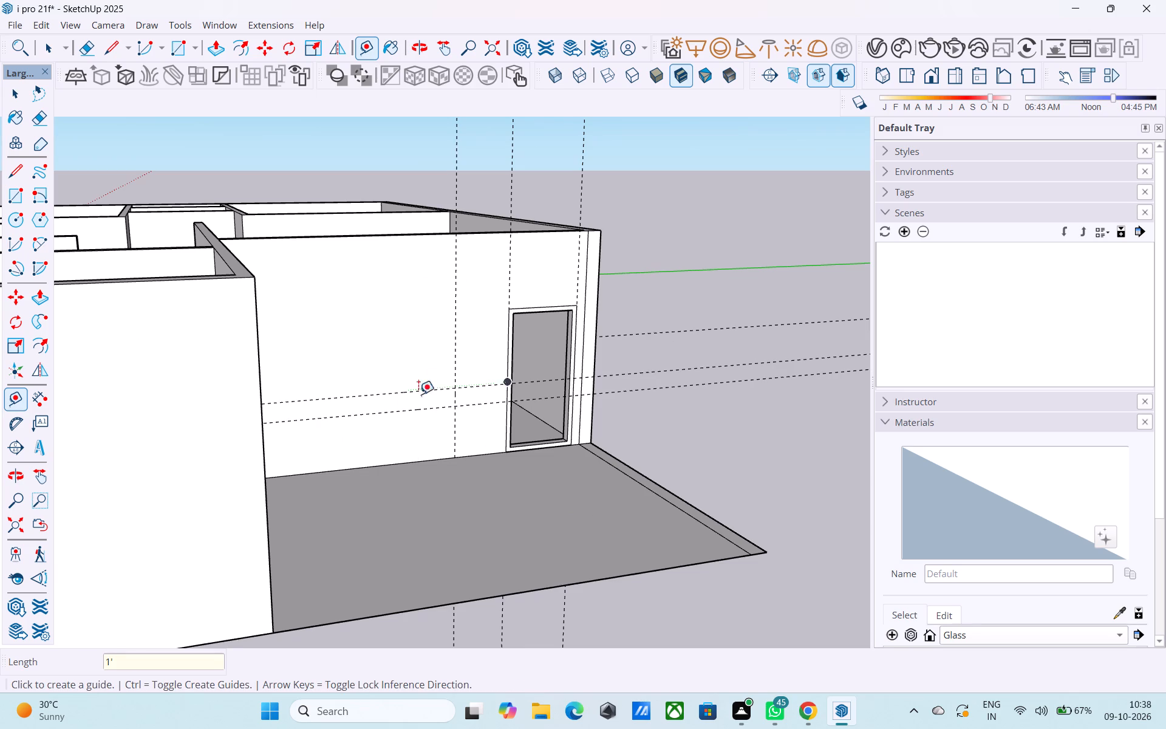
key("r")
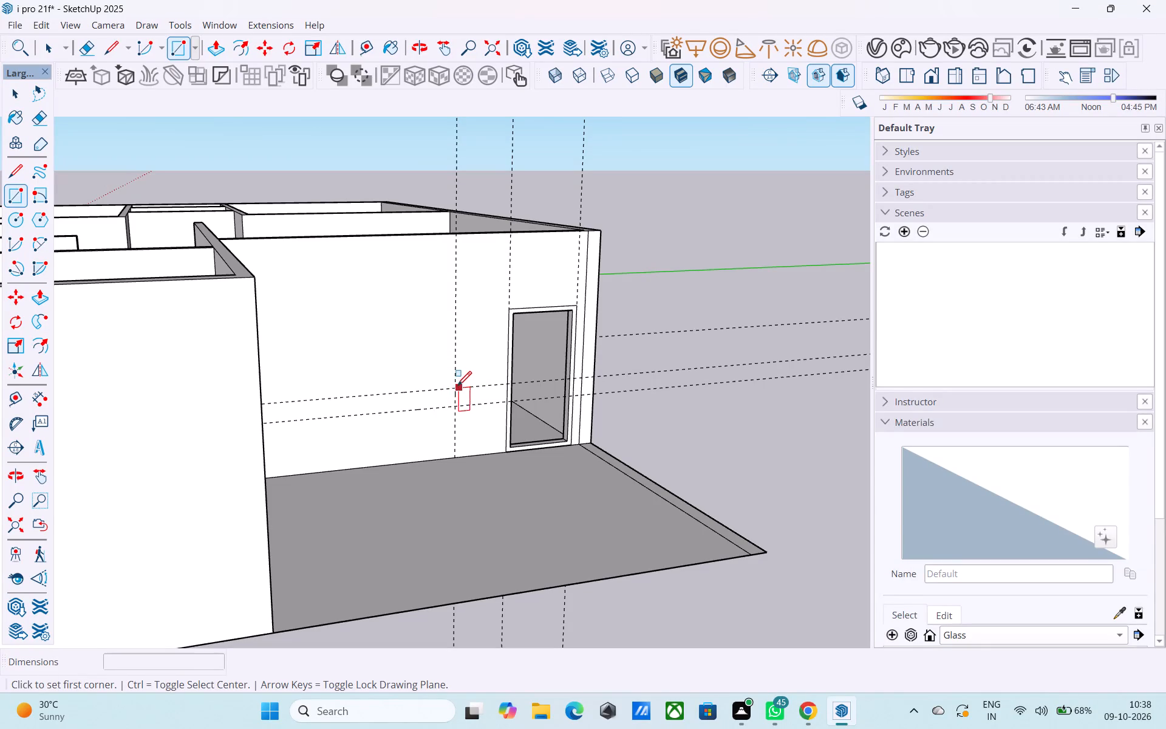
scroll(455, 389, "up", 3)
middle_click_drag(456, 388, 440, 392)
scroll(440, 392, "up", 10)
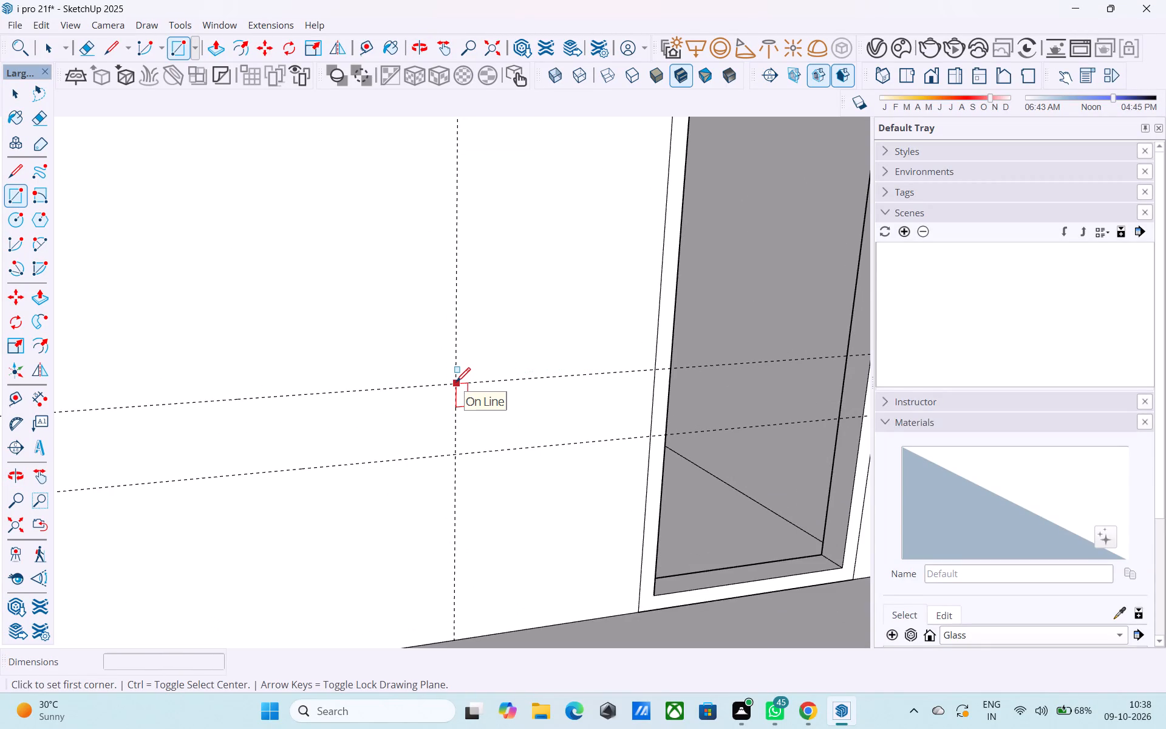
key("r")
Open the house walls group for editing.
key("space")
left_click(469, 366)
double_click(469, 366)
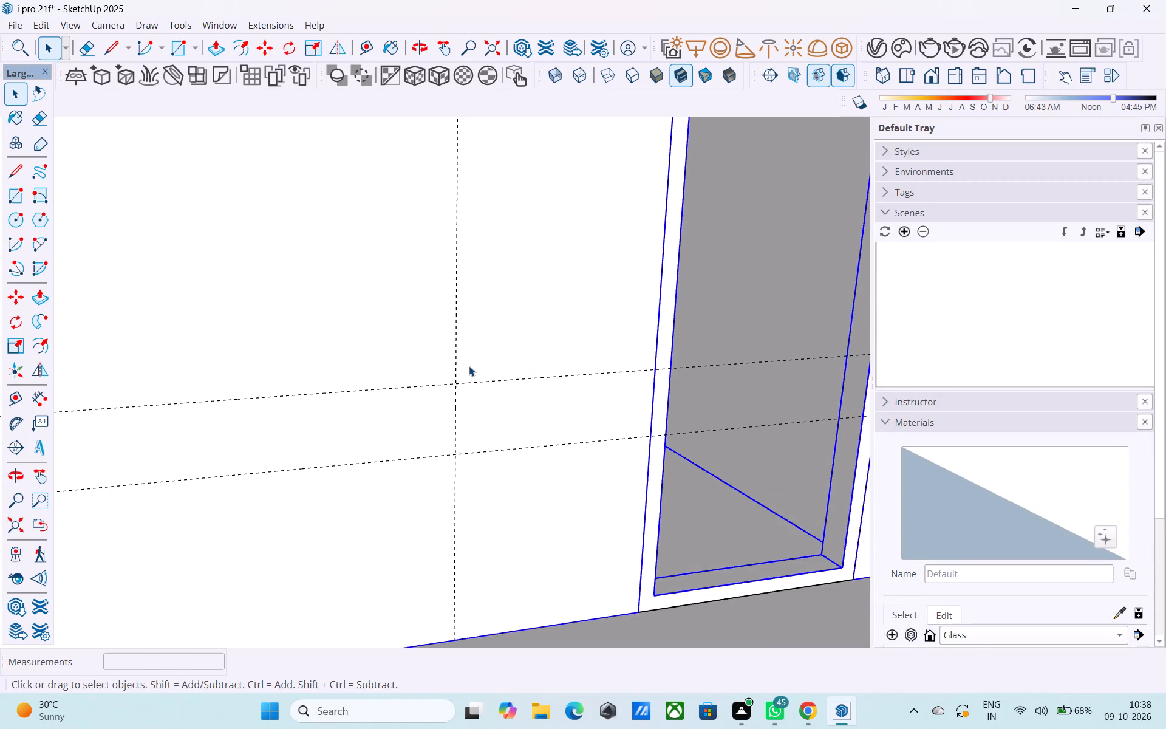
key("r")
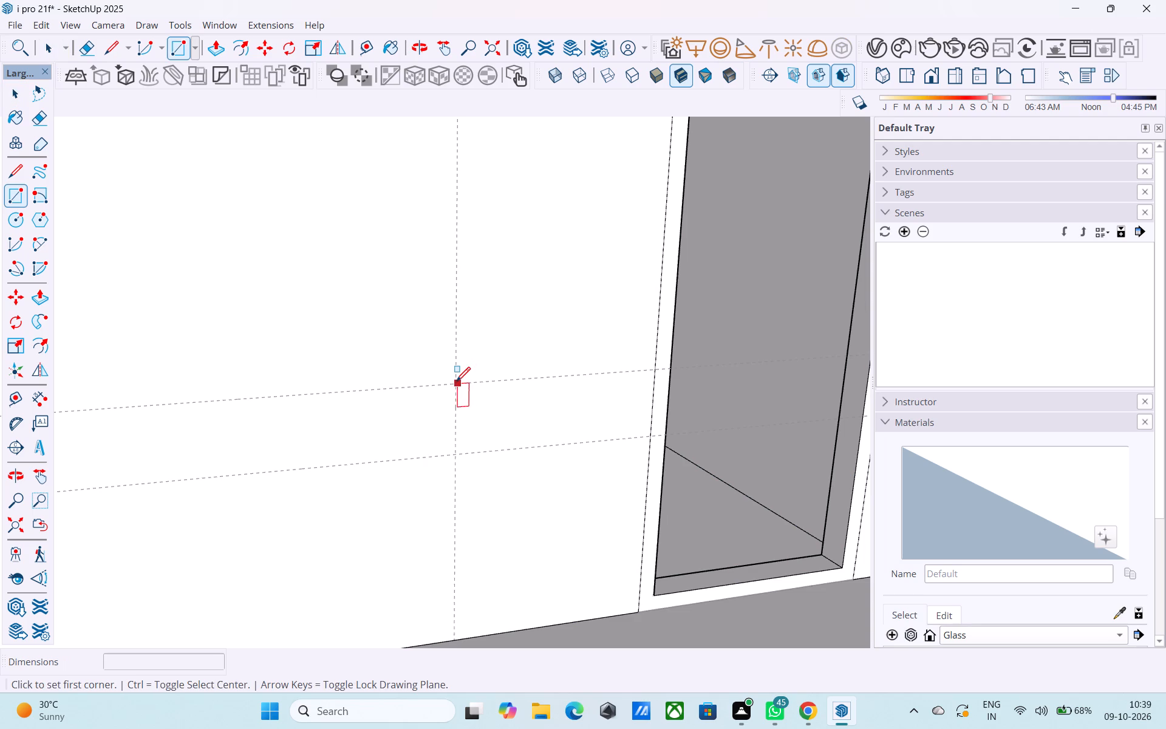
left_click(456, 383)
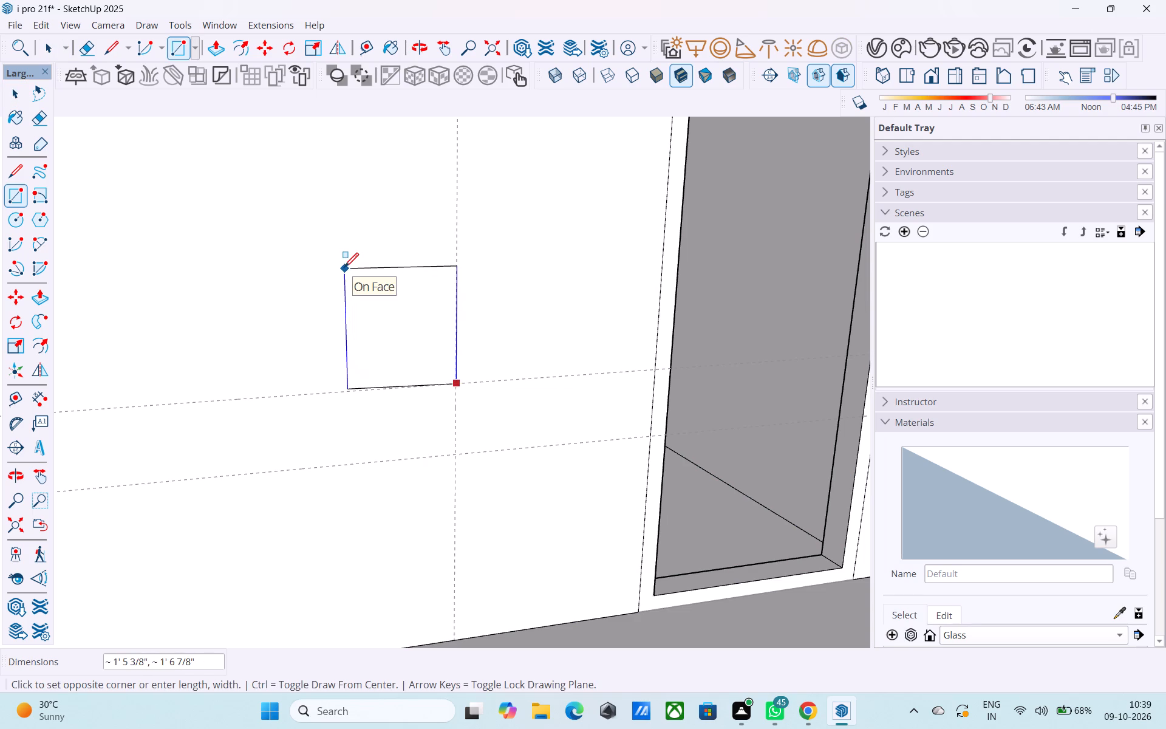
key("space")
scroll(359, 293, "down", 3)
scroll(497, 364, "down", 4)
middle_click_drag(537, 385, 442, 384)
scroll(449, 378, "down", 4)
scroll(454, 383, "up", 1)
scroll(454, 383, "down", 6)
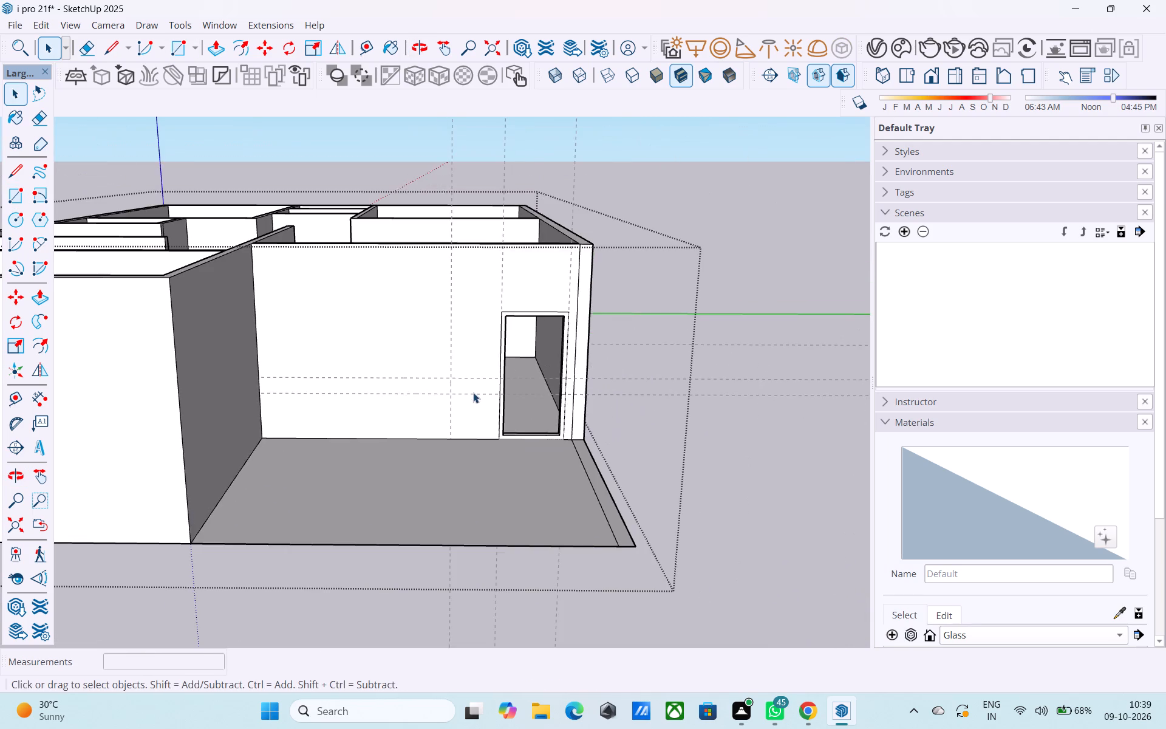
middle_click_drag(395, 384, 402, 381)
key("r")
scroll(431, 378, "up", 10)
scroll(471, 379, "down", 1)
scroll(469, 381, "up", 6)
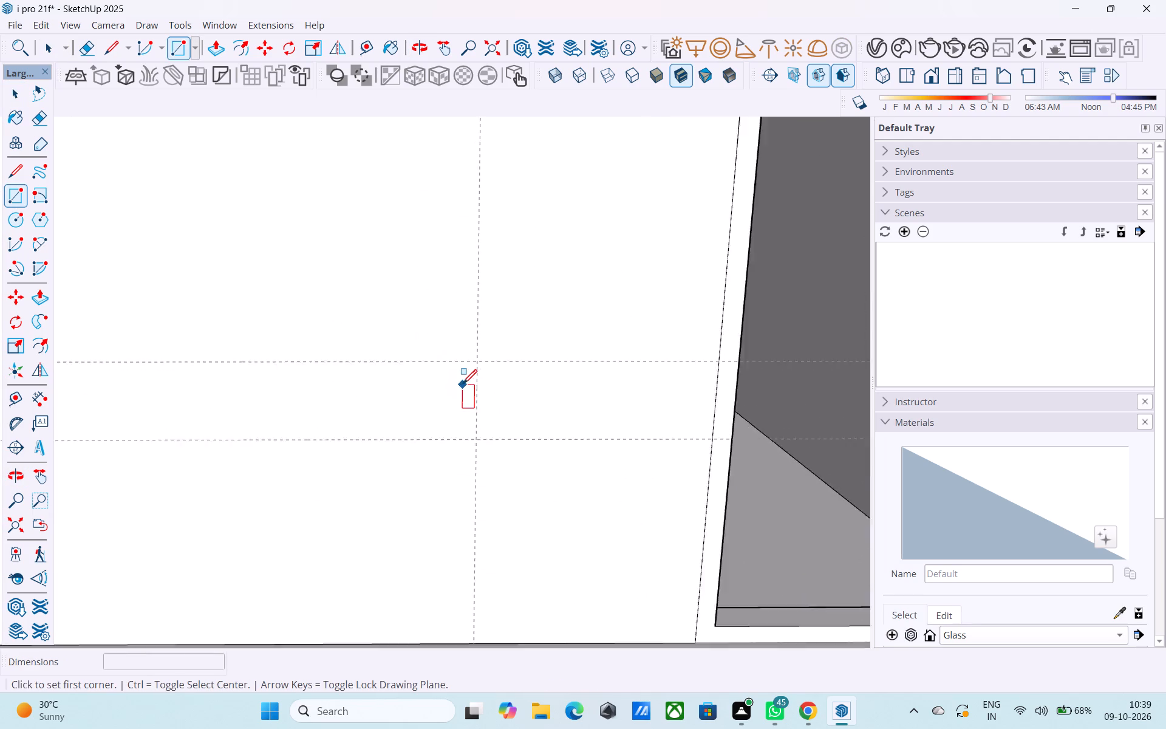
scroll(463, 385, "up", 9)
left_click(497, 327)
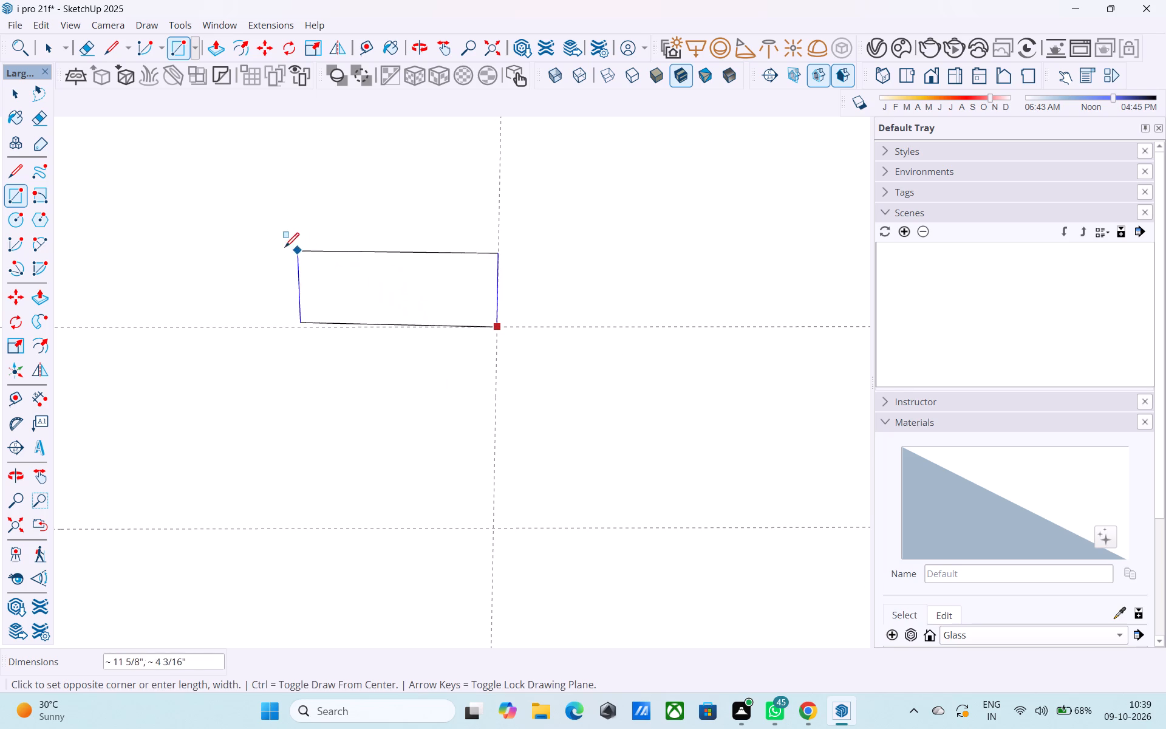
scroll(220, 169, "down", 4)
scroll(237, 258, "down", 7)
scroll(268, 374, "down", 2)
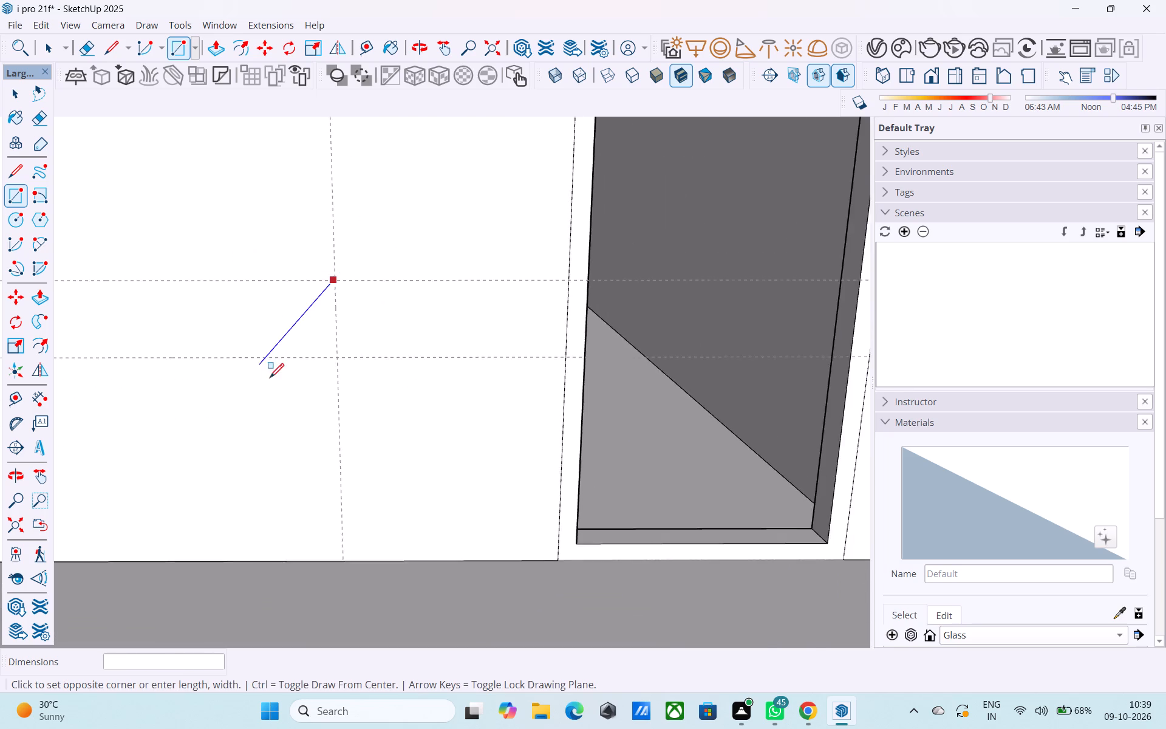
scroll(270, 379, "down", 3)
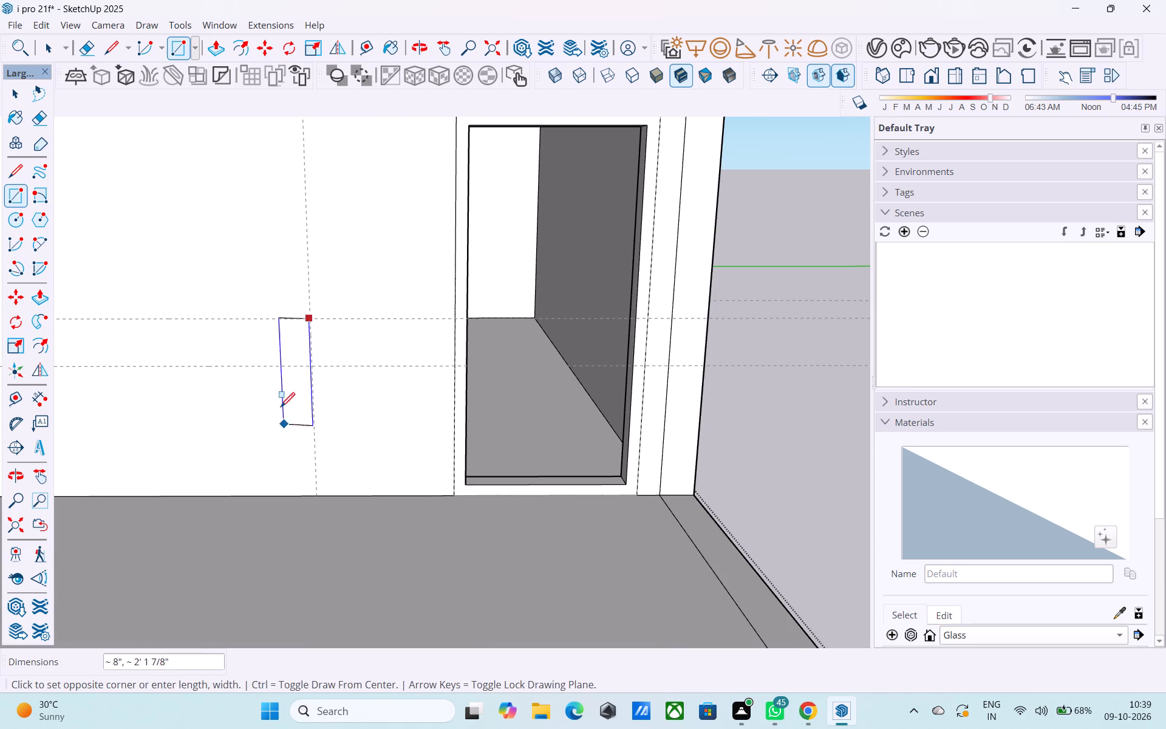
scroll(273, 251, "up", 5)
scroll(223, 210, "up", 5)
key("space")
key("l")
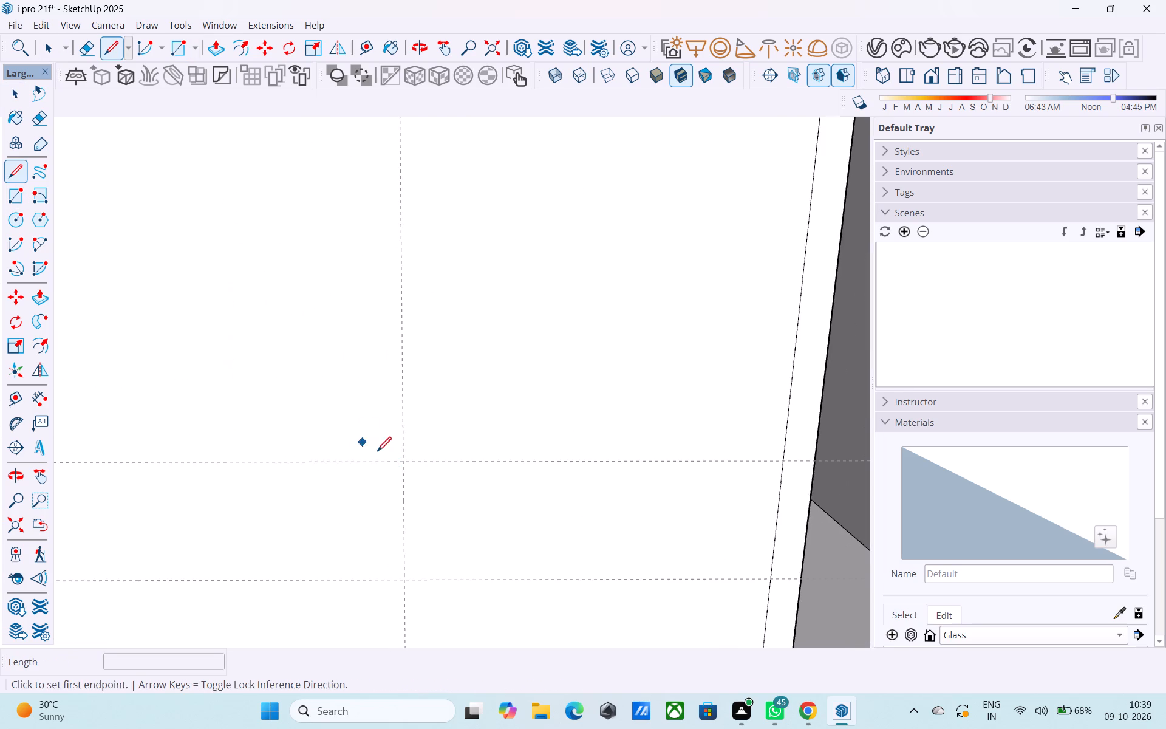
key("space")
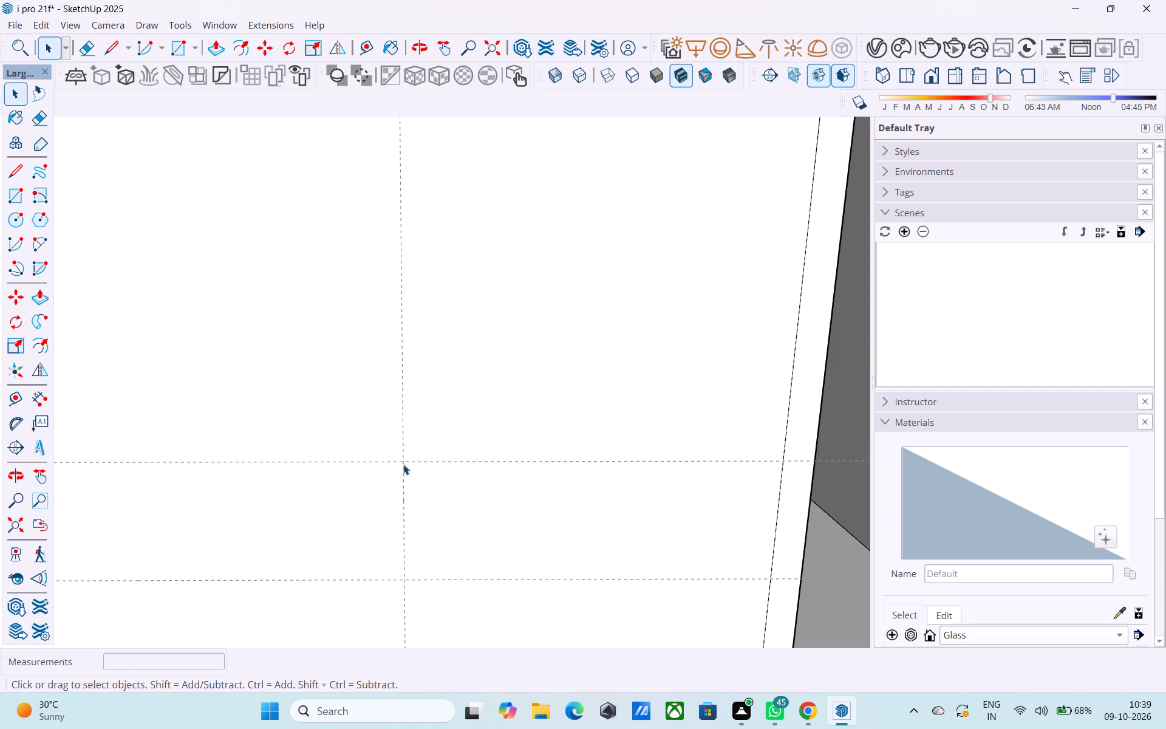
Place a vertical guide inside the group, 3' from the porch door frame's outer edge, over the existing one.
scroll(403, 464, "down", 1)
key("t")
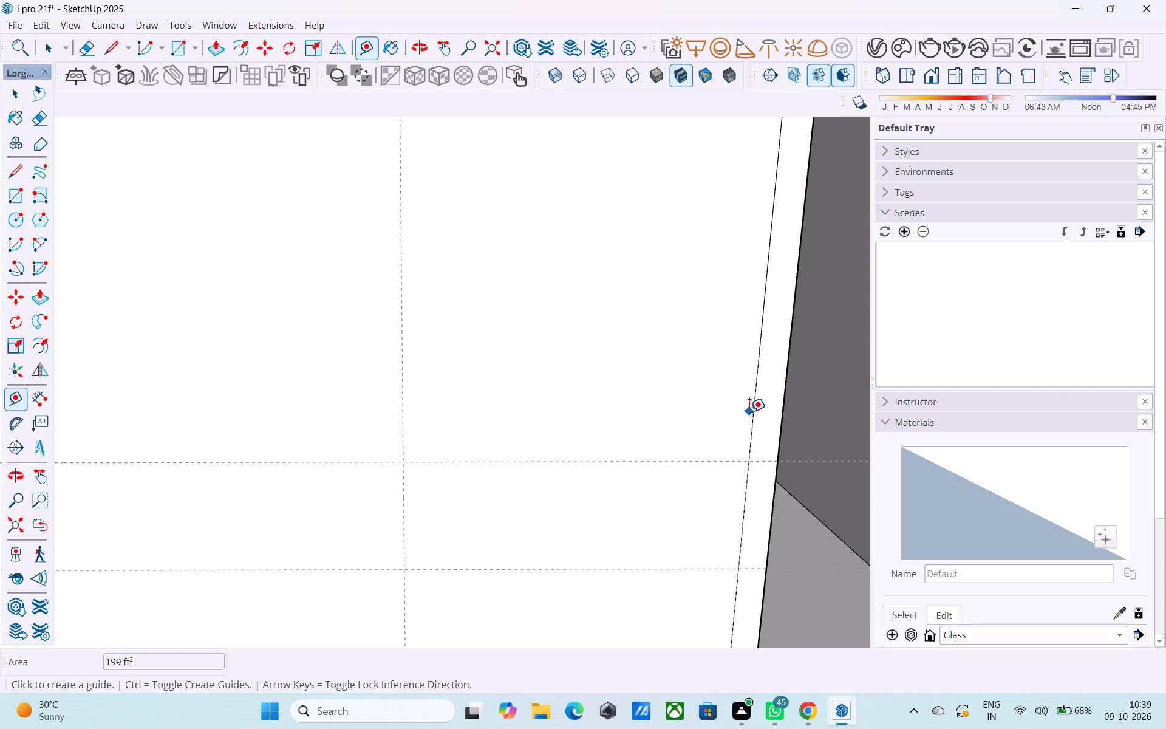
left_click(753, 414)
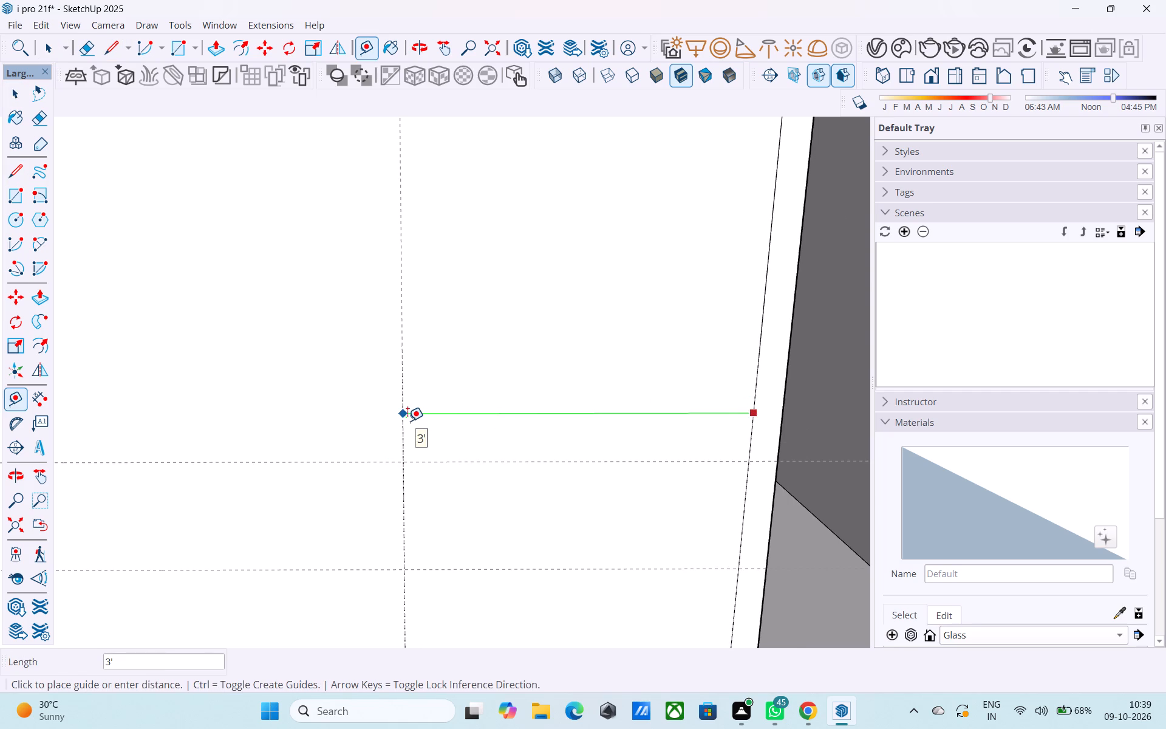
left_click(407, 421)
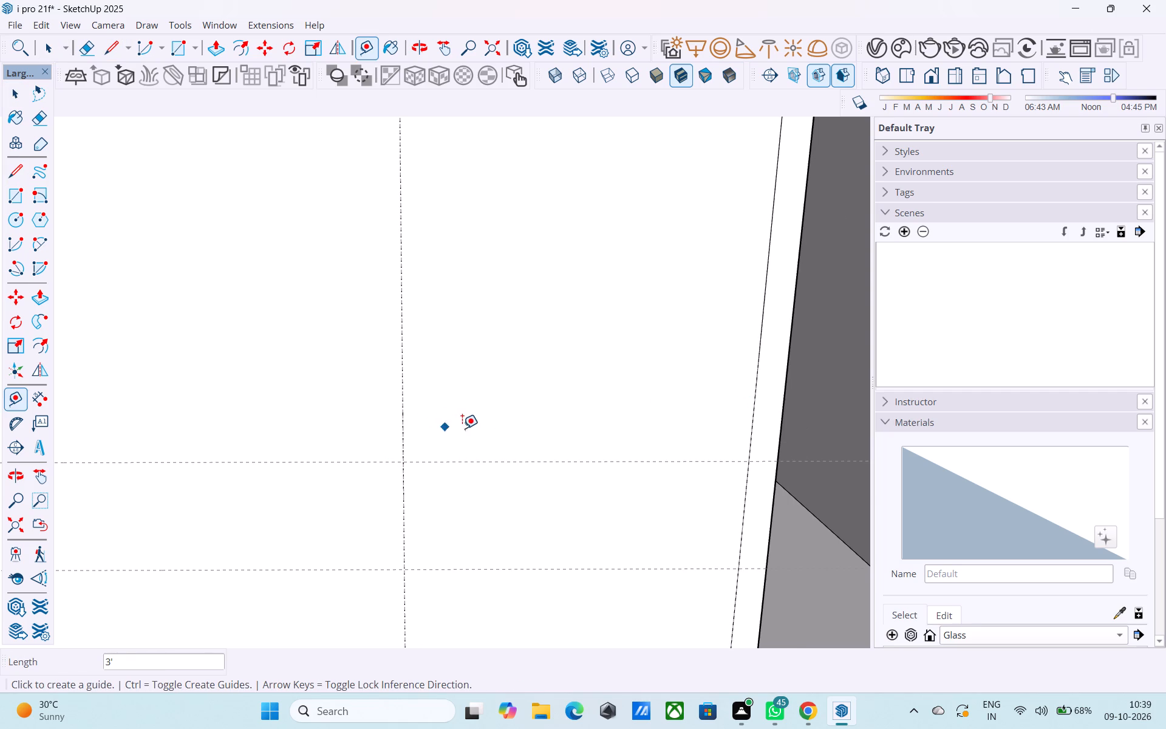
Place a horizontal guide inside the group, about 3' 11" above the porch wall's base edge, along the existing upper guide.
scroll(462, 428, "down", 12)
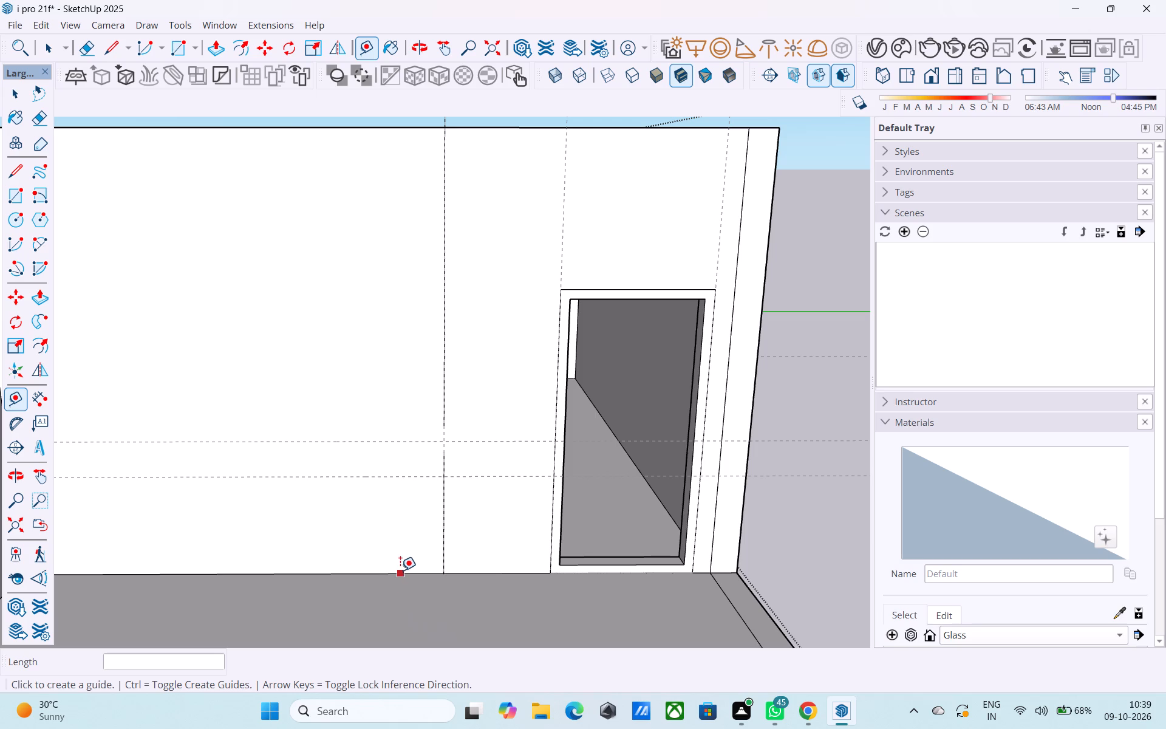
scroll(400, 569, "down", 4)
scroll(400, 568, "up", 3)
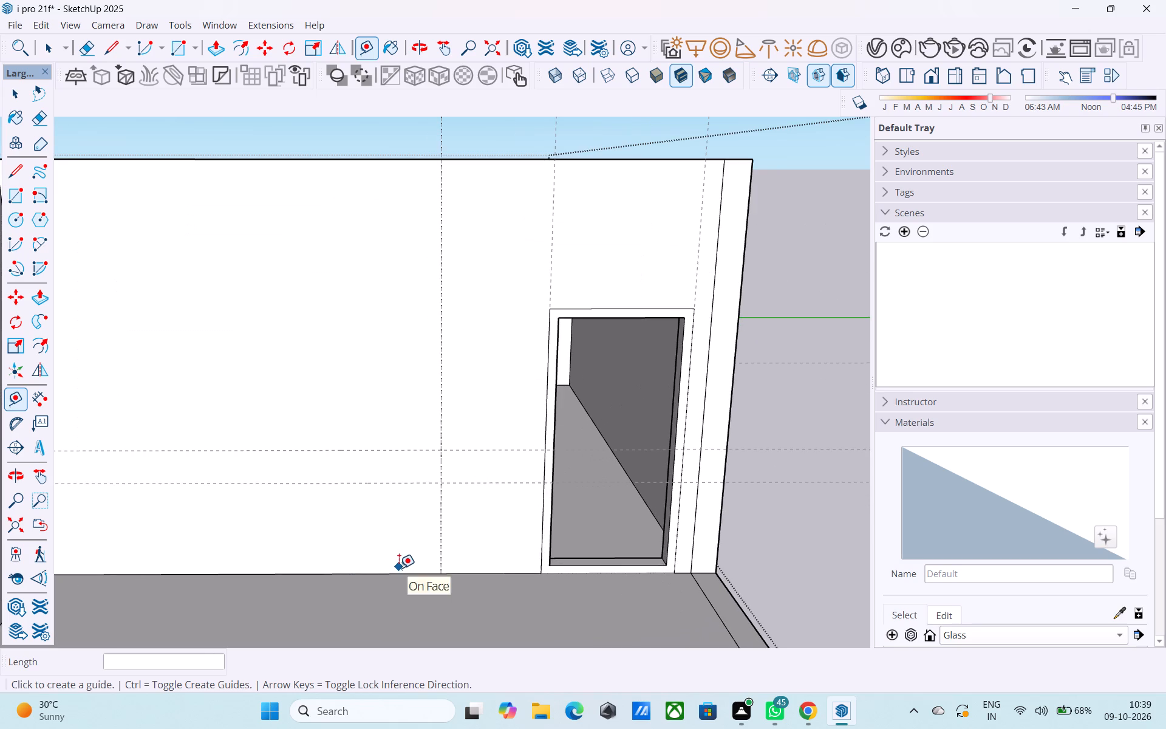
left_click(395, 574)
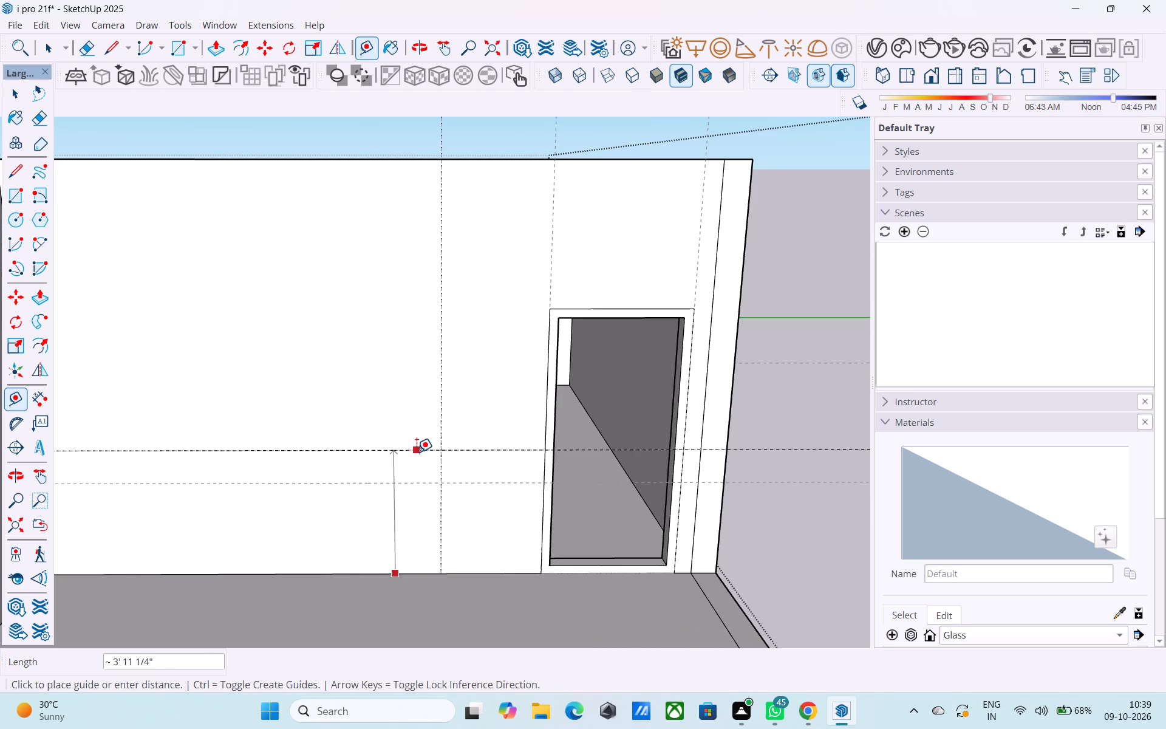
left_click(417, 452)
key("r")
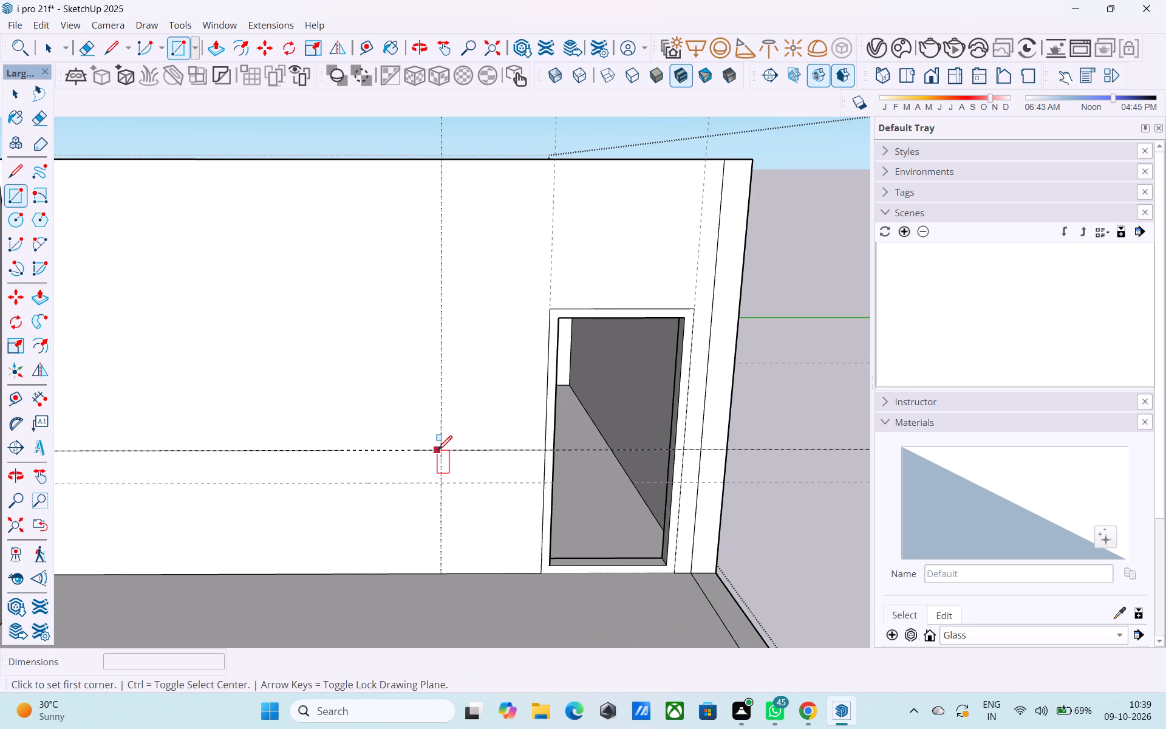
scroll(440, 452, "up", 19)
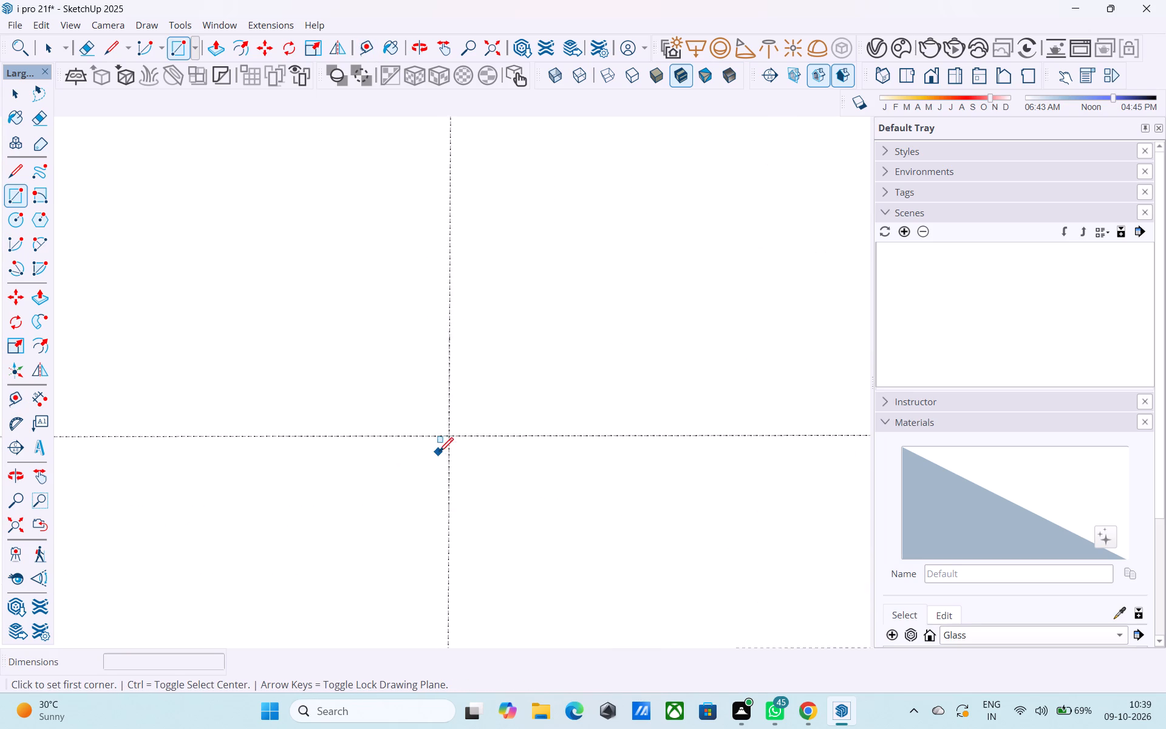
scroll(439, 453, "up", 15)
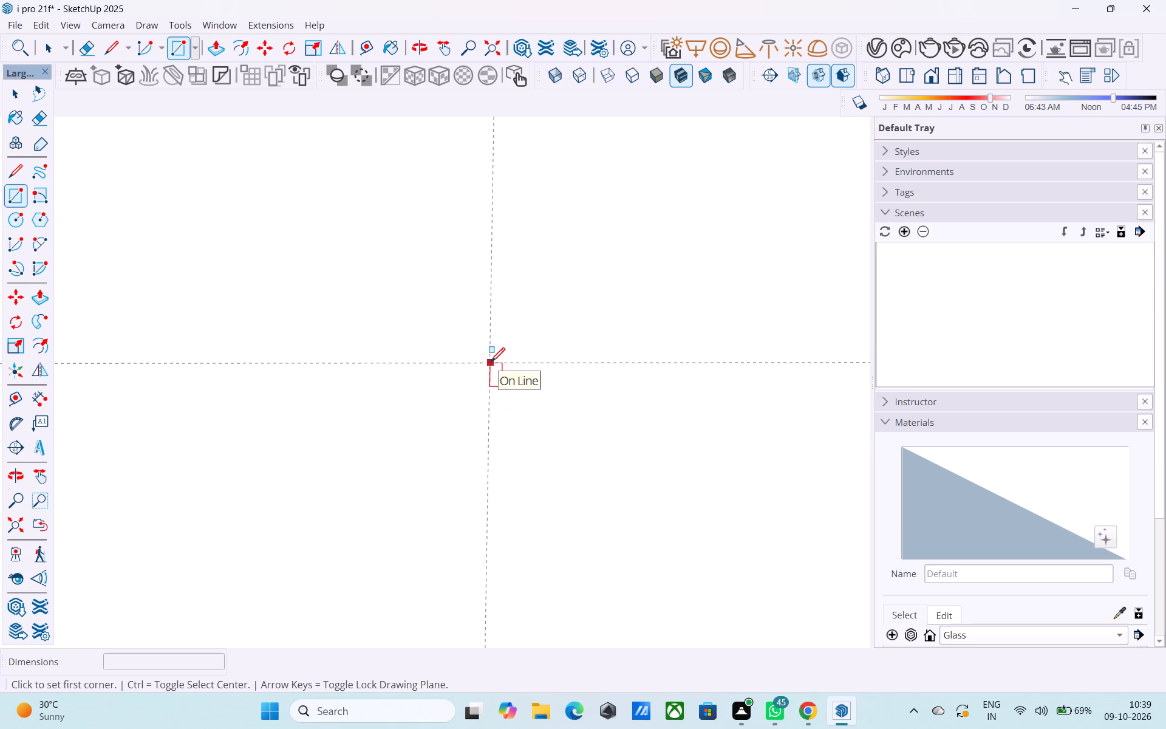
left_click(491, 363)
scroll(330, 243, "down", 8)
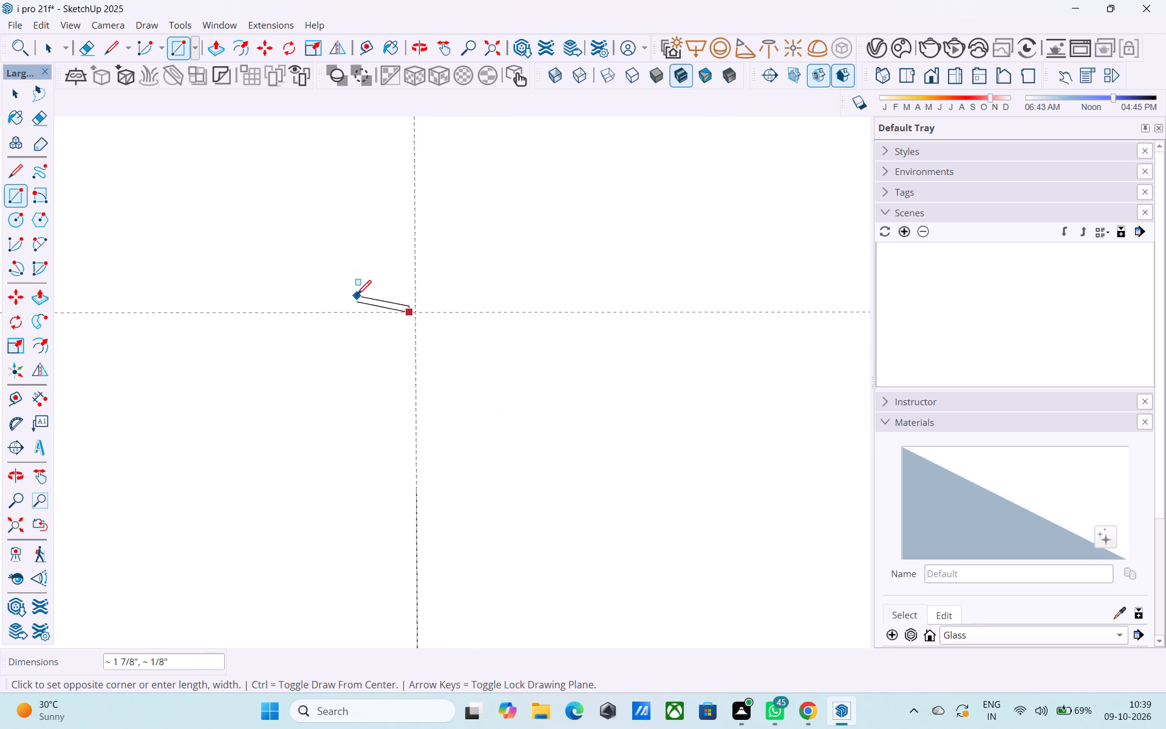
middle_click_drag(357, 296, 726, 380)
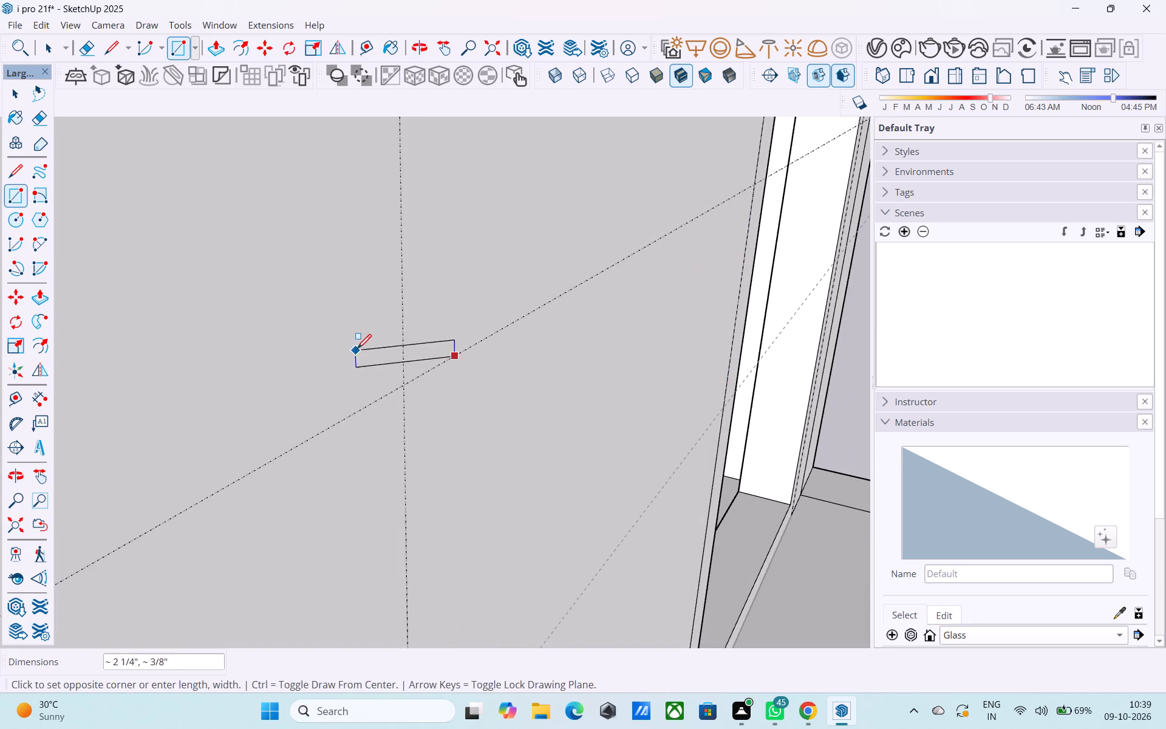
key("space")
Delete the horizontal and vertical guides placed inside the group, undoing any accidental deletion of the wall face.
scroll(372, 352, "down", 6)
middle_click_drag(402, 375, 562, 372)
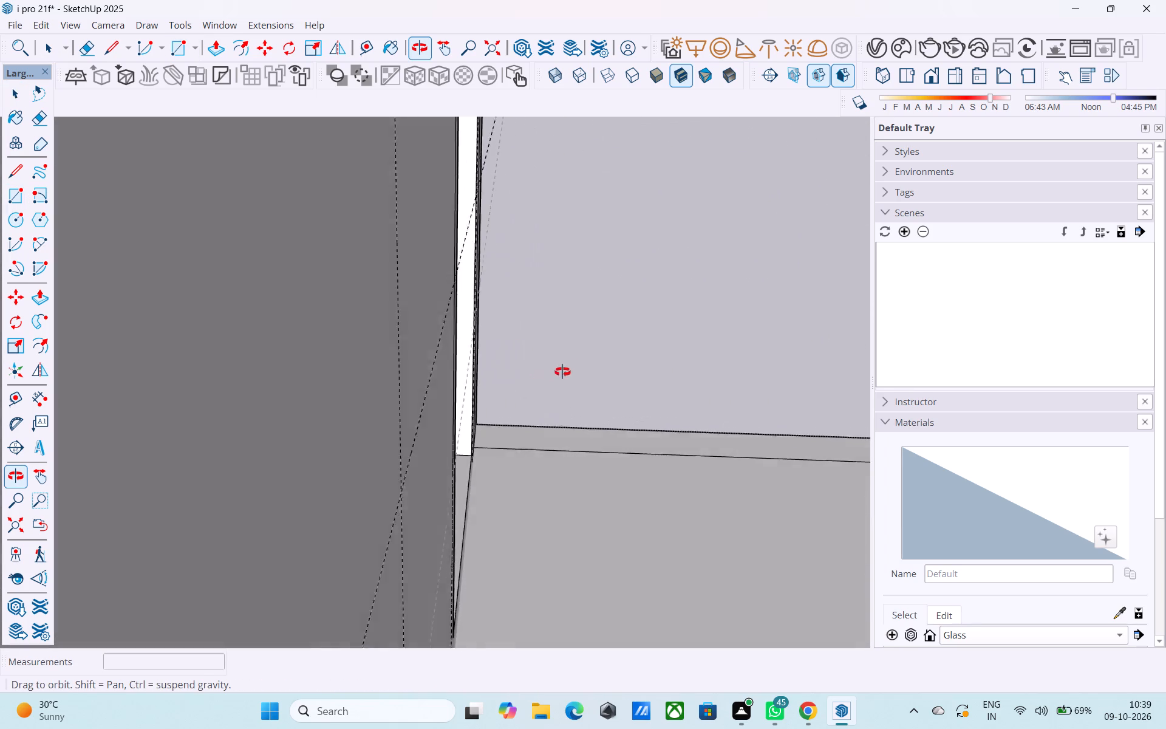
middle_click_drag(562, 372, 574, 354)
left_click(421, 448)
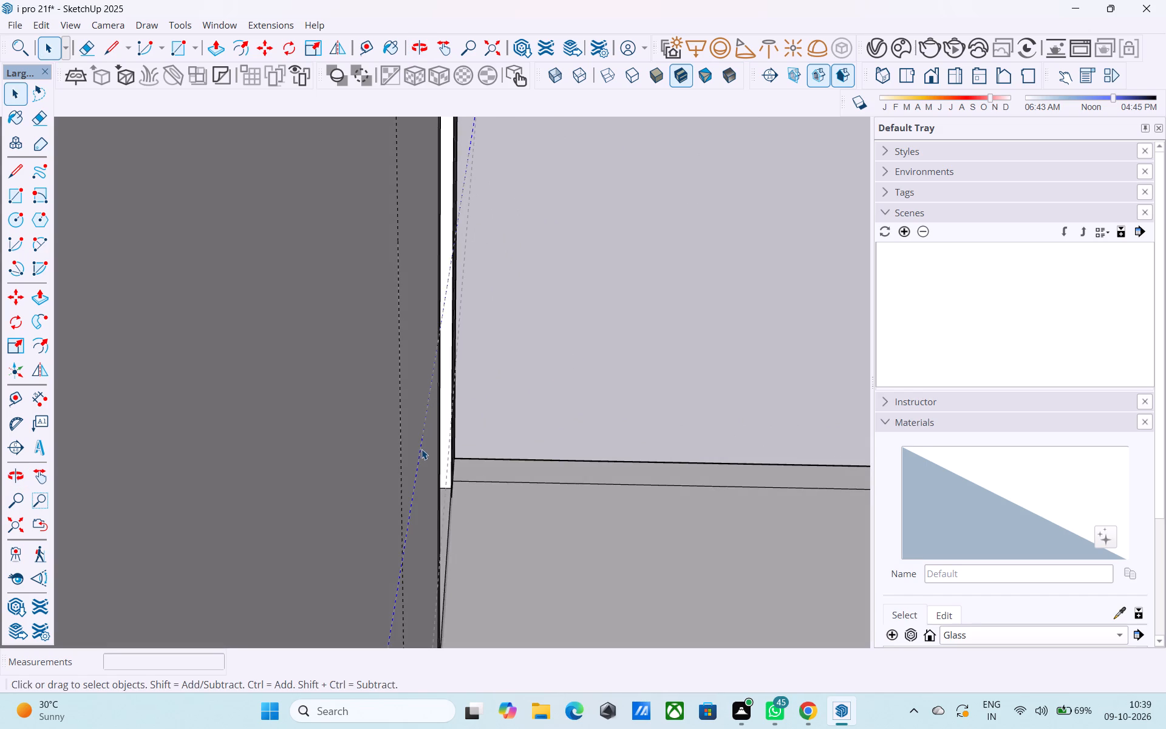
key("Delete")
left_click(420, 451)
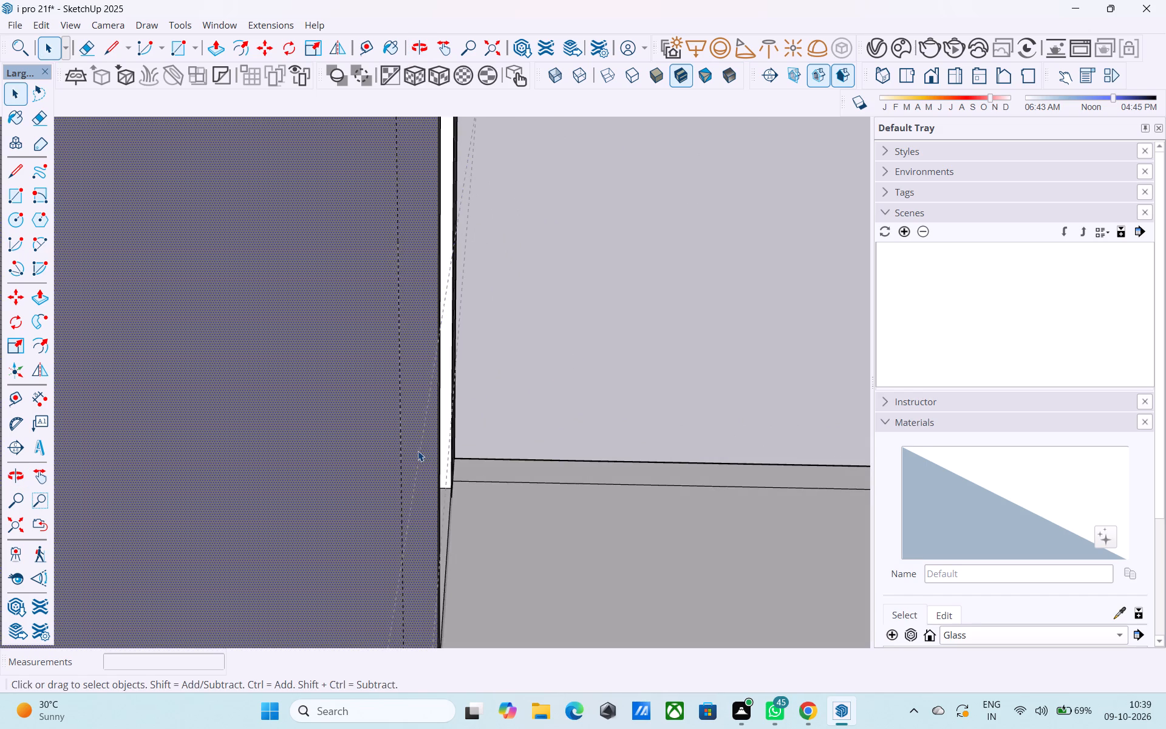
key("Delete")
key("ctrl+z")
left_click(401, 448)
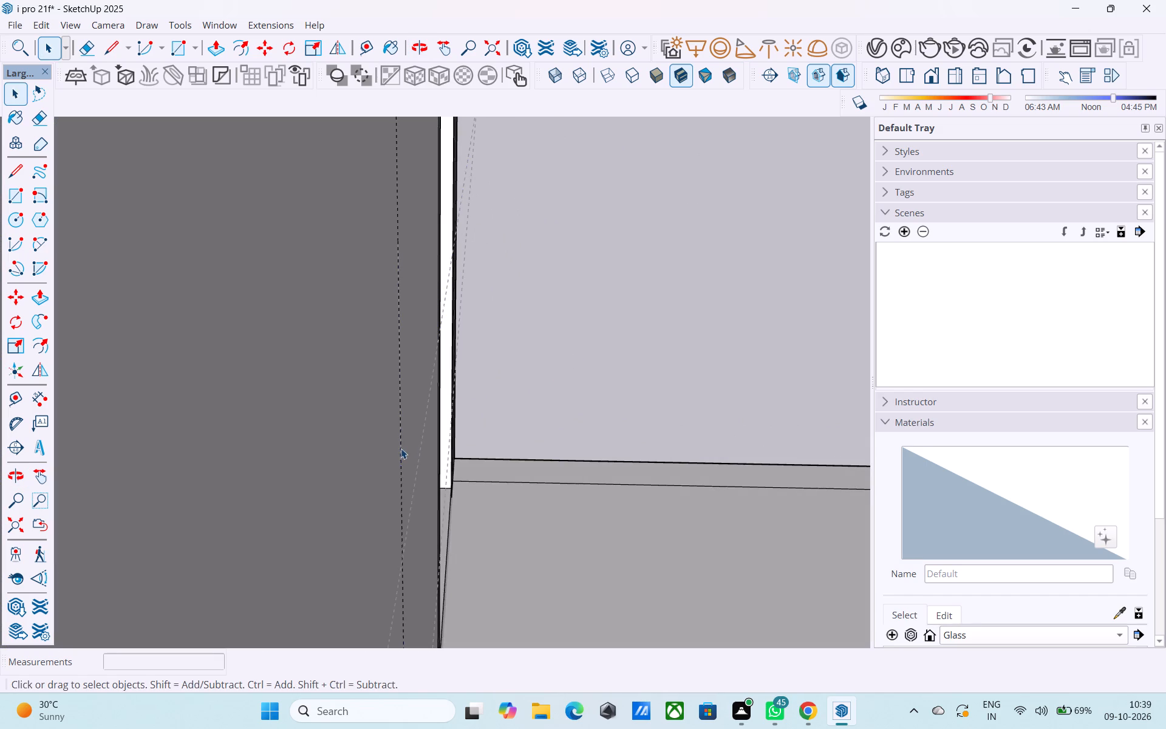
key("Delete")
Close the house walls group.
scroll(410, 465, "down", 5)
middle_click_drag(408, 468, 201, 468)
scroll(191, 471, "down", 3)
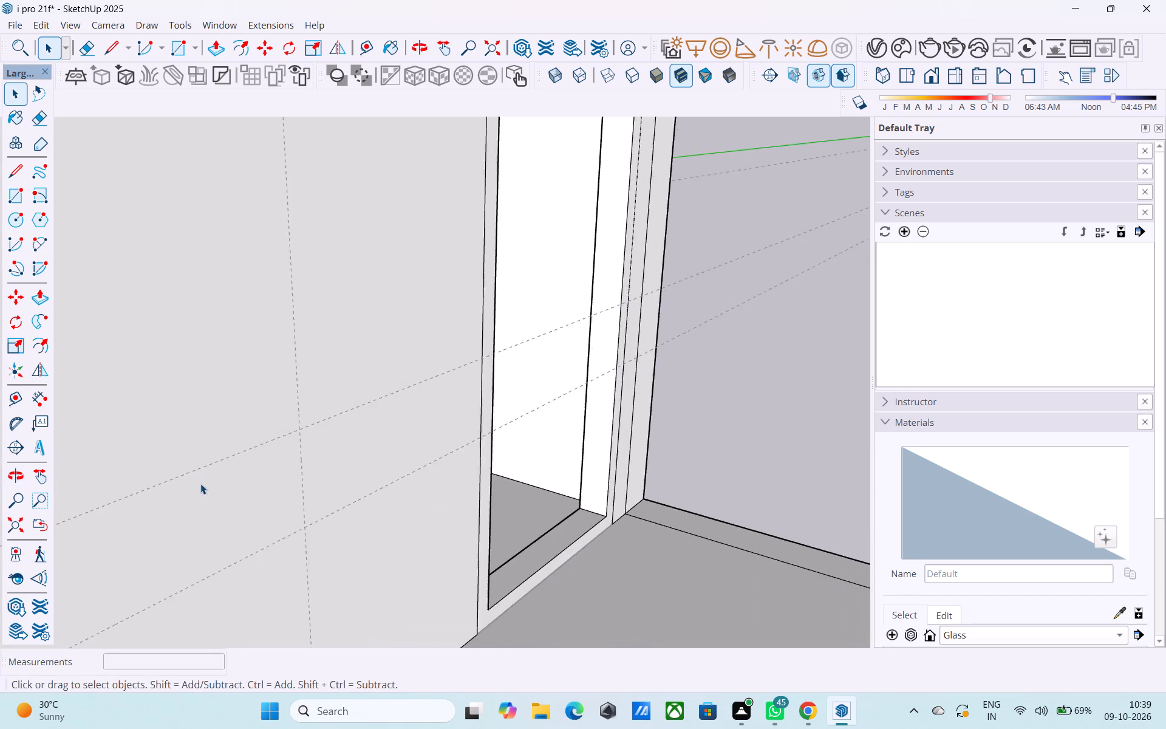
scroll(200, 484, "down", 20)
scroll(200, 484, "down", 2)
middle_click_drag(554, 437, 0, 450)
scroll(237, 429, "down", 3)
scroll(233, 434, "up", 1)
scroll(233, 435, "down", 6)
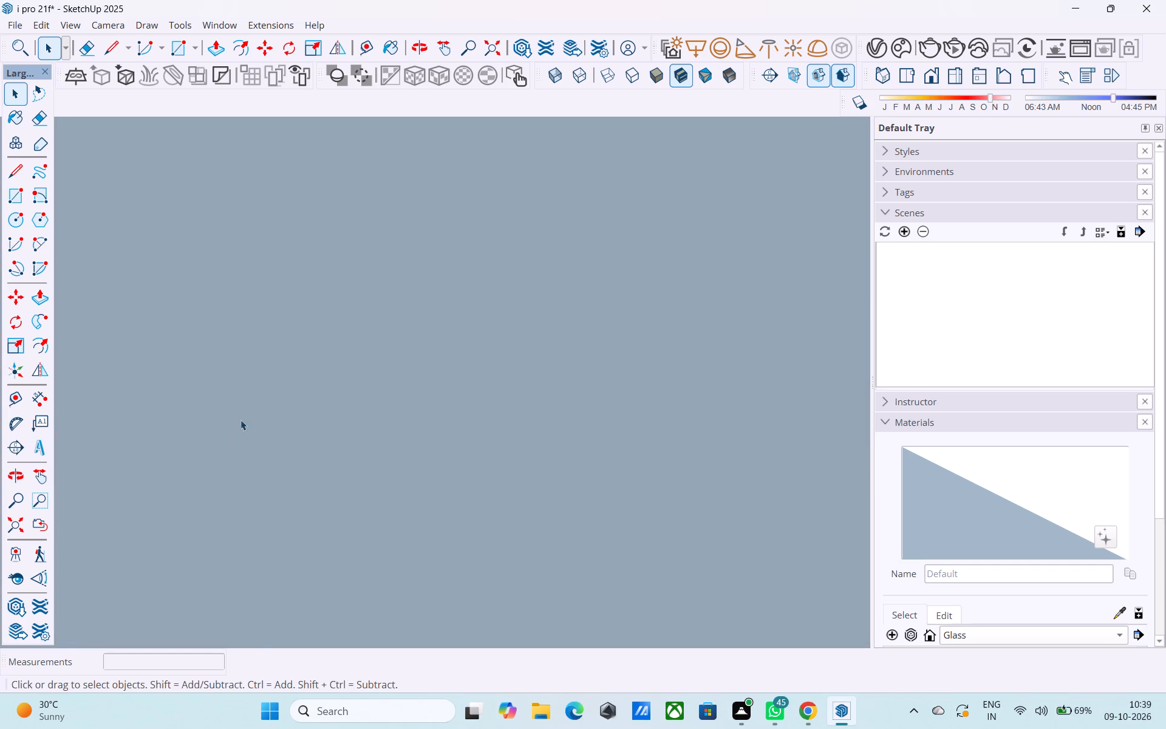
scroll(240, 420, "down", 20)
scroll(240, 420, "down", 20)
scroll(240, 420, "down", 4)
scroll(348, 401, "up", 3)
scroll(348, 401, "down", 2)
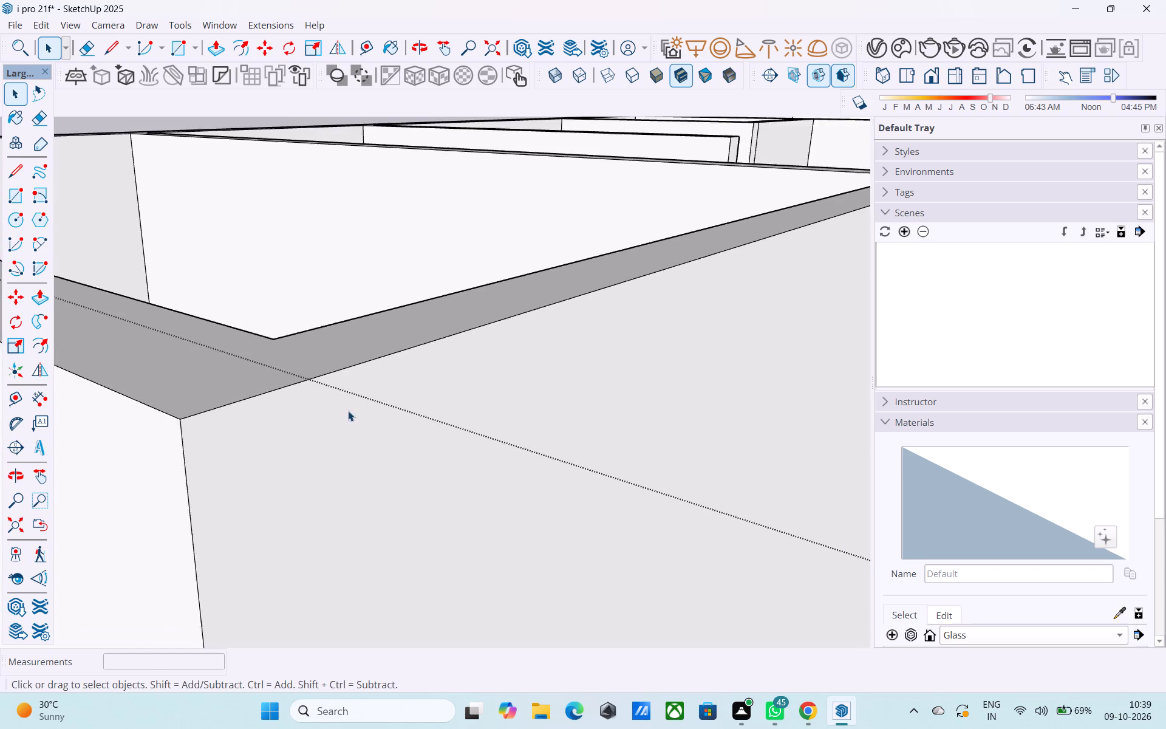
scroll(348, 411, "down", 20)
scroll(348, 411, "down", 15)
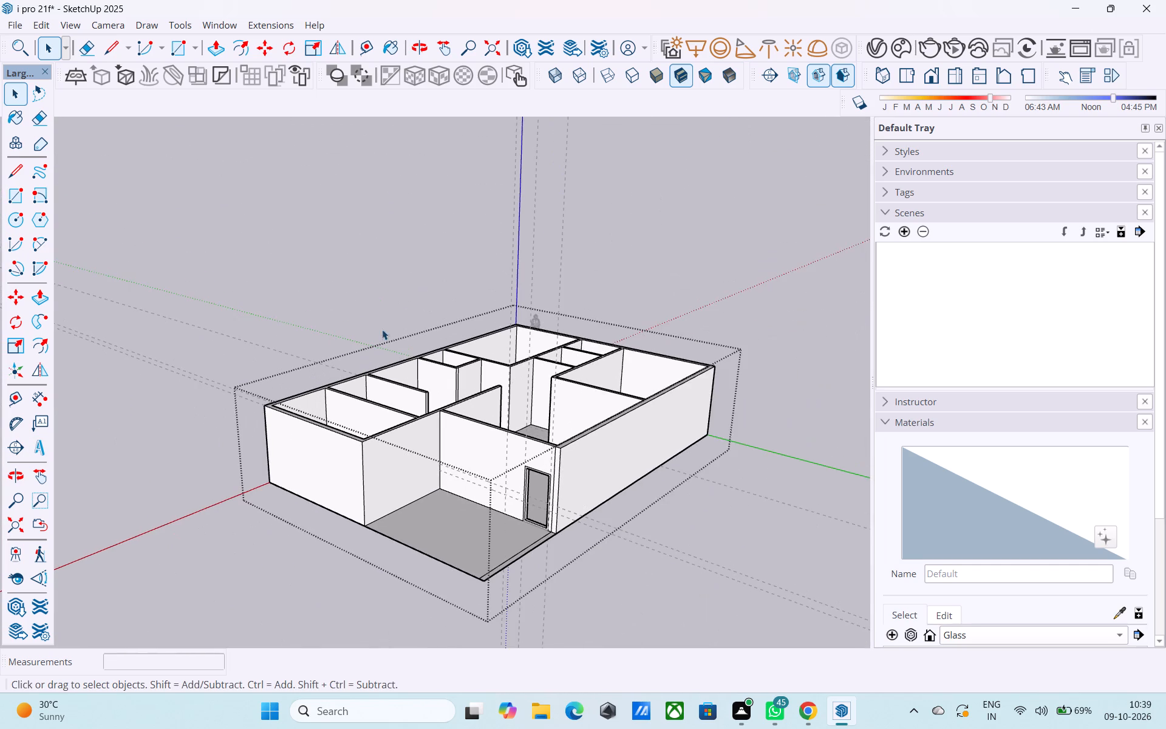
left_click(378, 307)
Erase the two horizontal guides on the porch wall and the three vertical guides by the door.
middle_click_drag(279, 456, 435, 417)
scroll(570, 445, "up", 5)
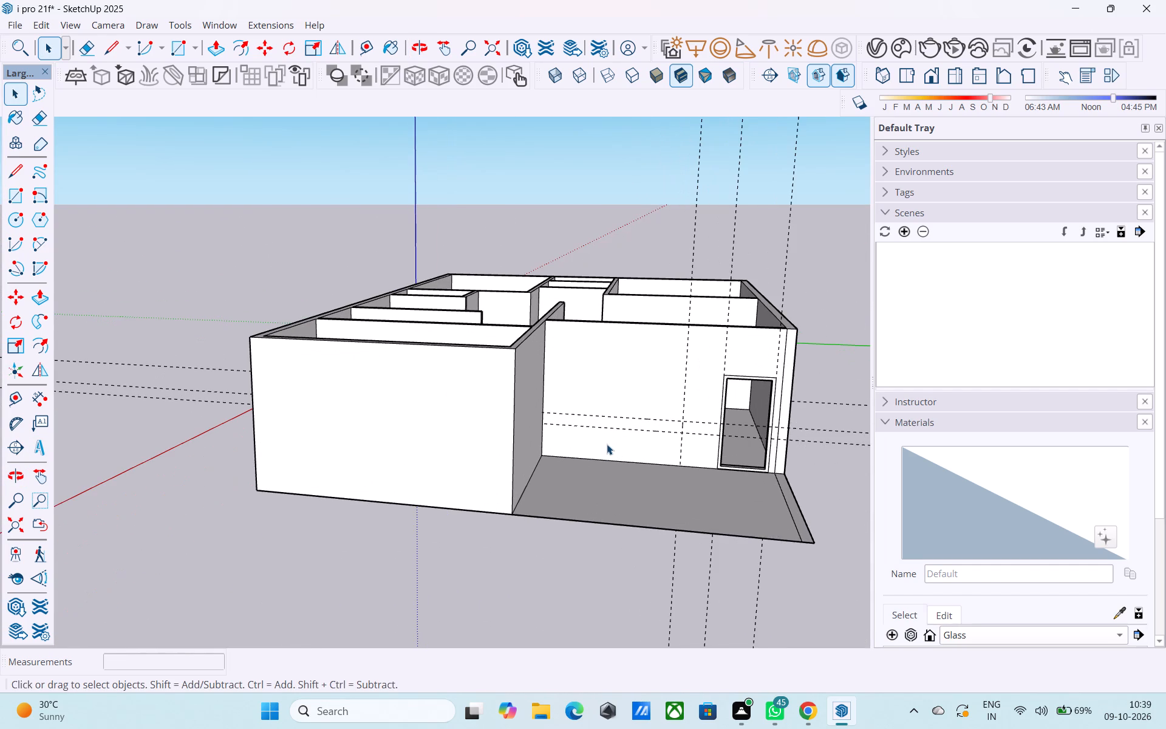
key("e")
left_click_drag(615, 403, 628, 442)
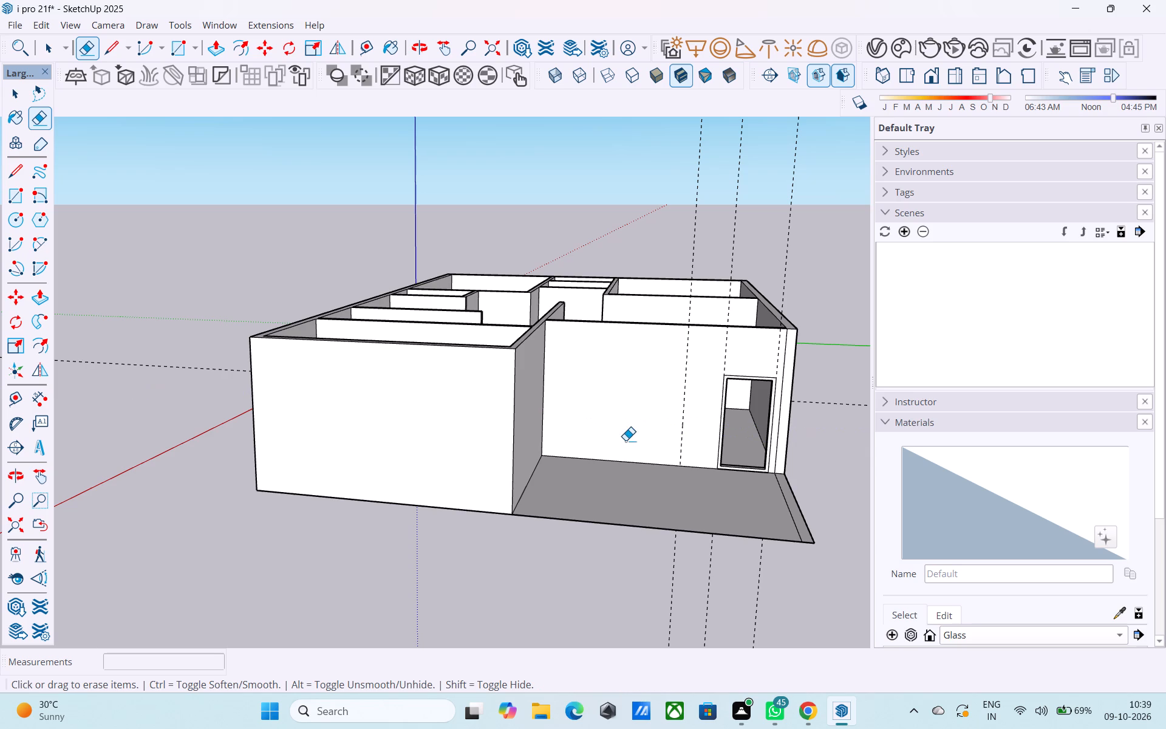
left_click_drag(787, 206, 645, 195)
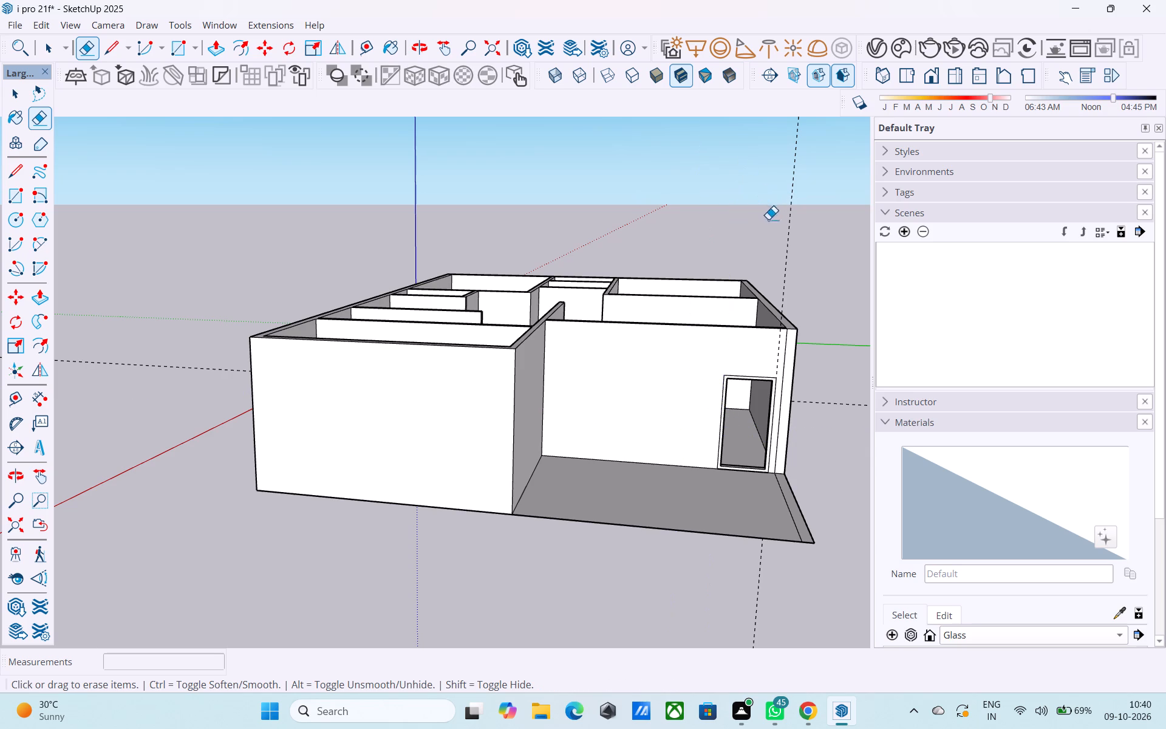
left_click_drag(798, 216, 728, 212)
left_click_drag(442, 208, 315, 219)
Open the house walls group and place a horizontal guide 4' above the porch wall's base edge.
key("space")
double_click(574, 391)
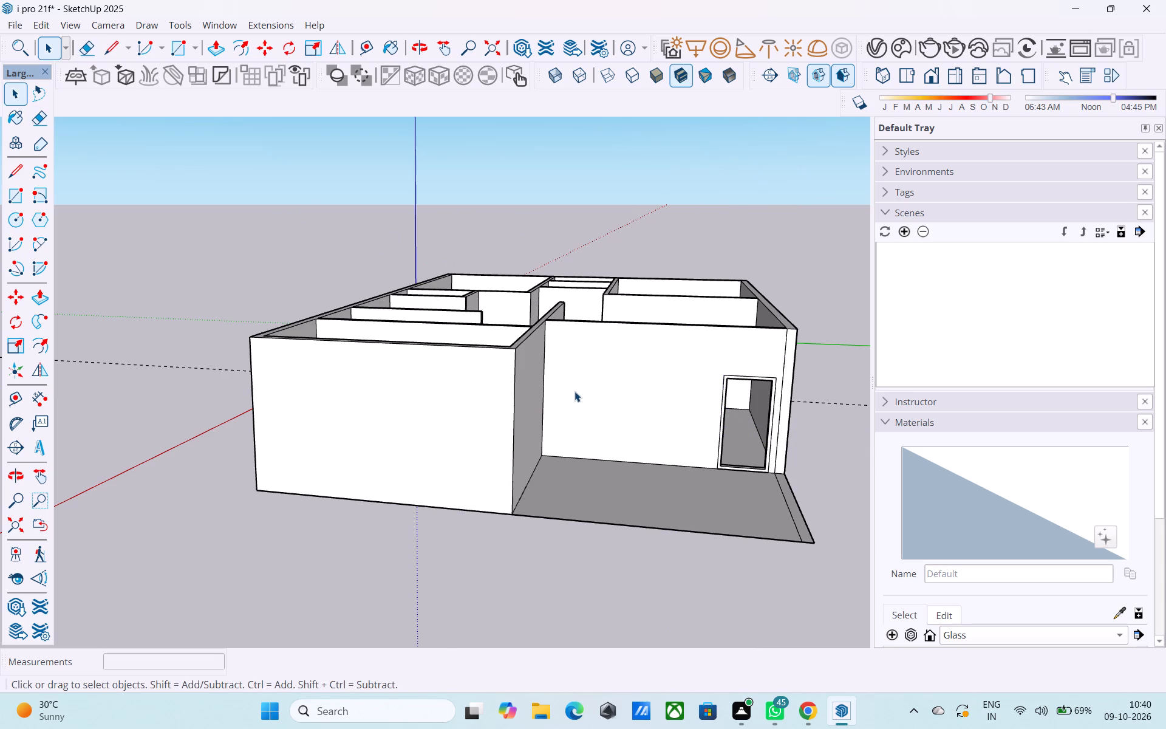
key("t")
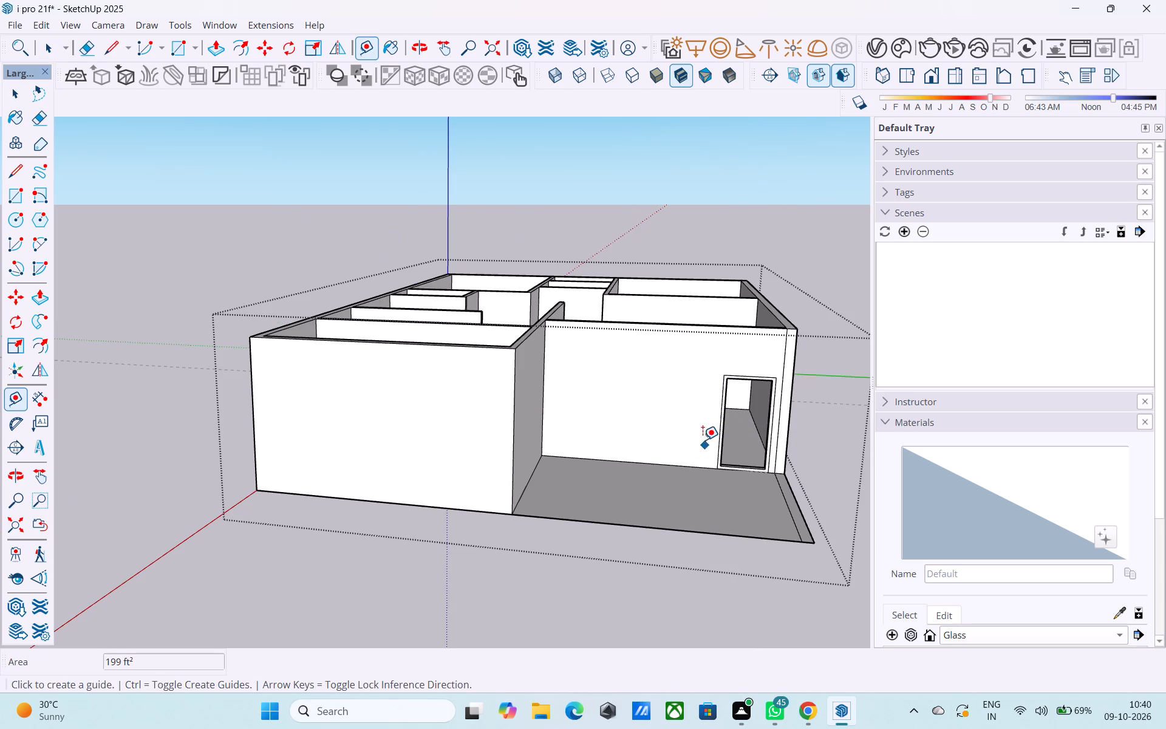
left_click(693, 468)
middle_click_drag(694, 431, 714, 442)
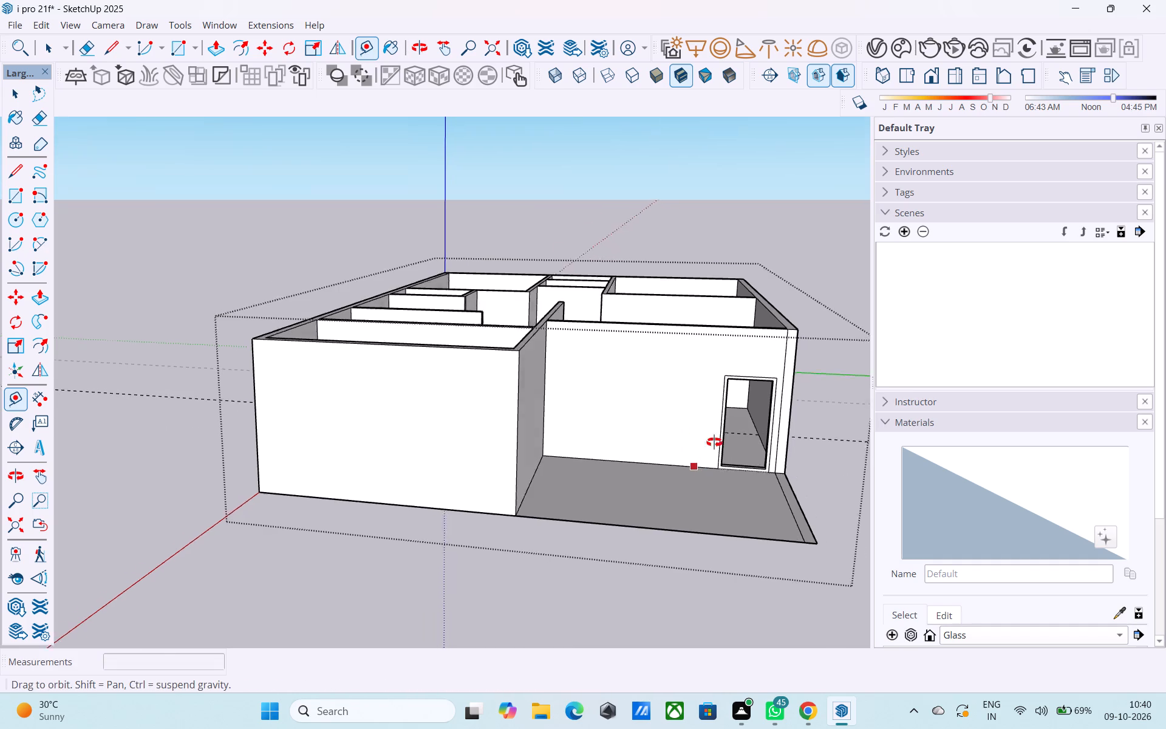
middle_click_drag(714, 442, 882, 468)
scroll(697, 383, "up", 8)
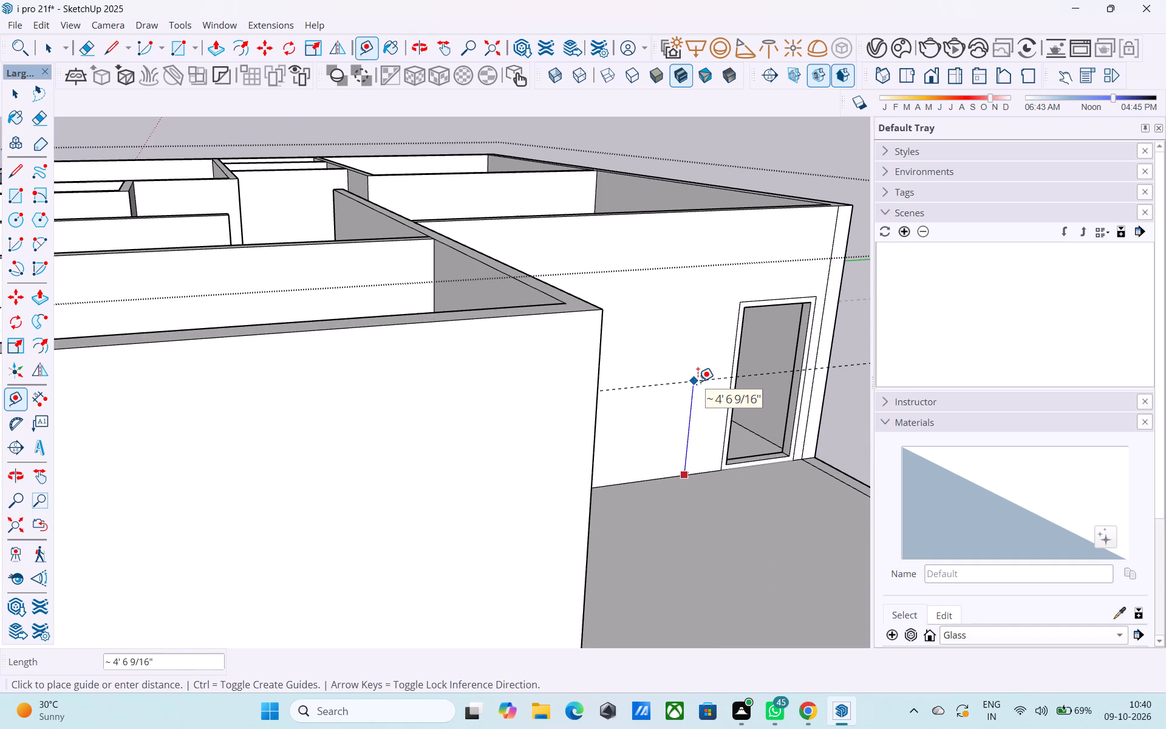
type("4'")
key("Return")
Place a vertical guide on the porch wall, 2' from the door frame's outer edge on the side away from the corner.
middle_click_drag(716, 402, 643, 403)
scroll(716, 402, "up", 1)
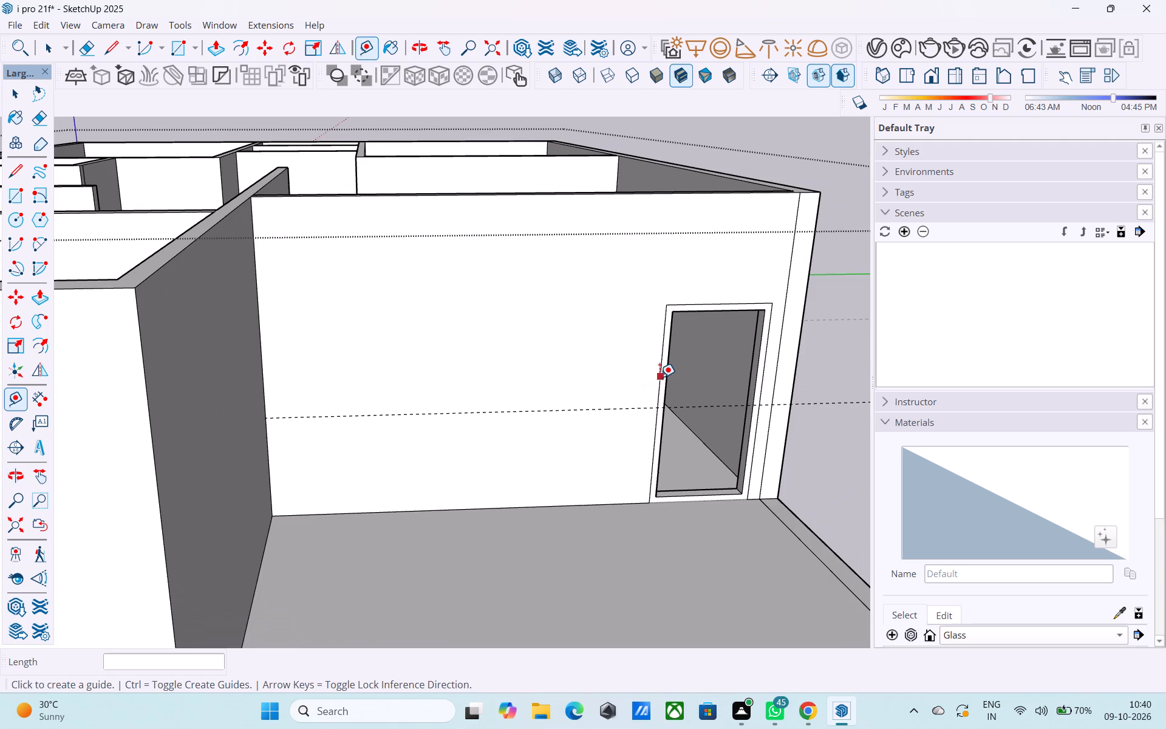
scroll(660, 377, "up", 4)
left_click(660, 377)
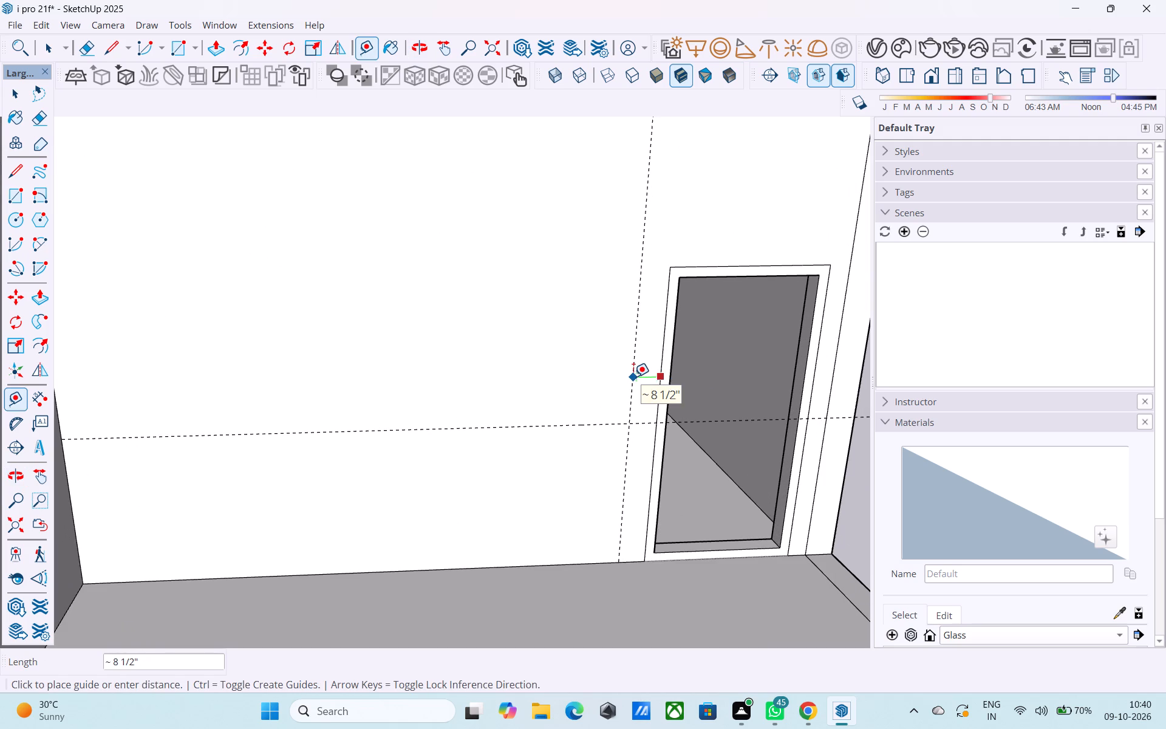
scroll(632, 378, "down", 10)
scroll(554, 506, "up", 5)
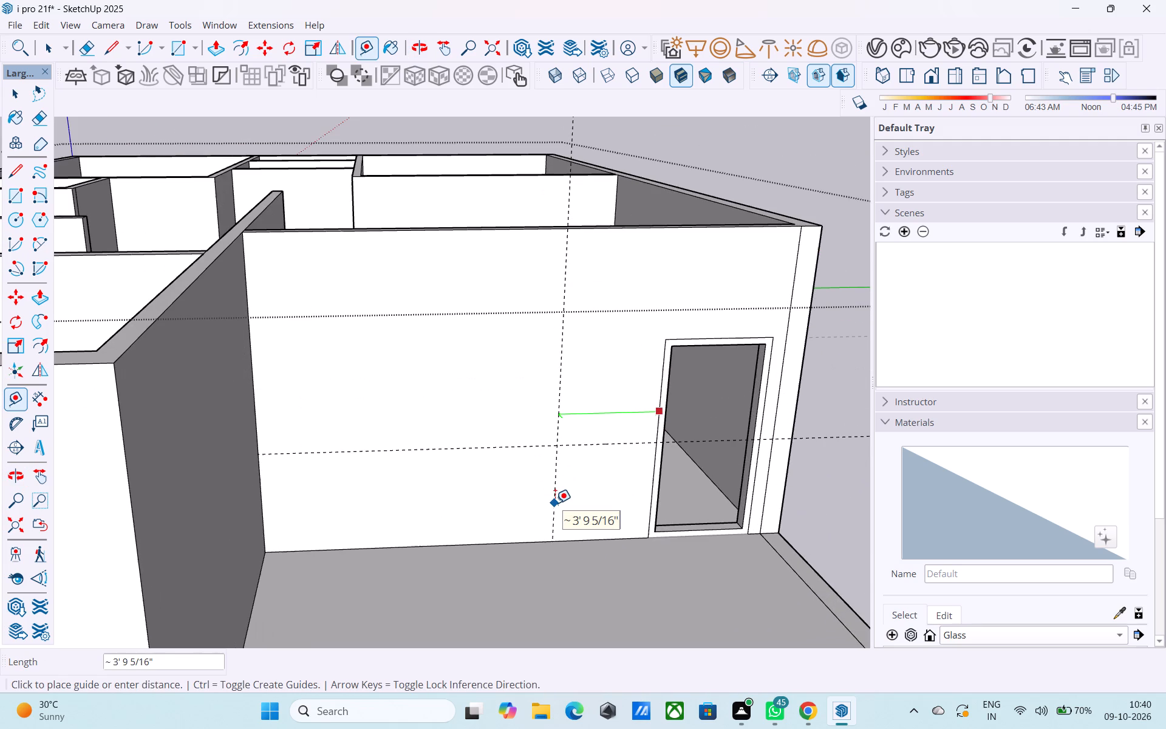
type("2'")
key("Return")
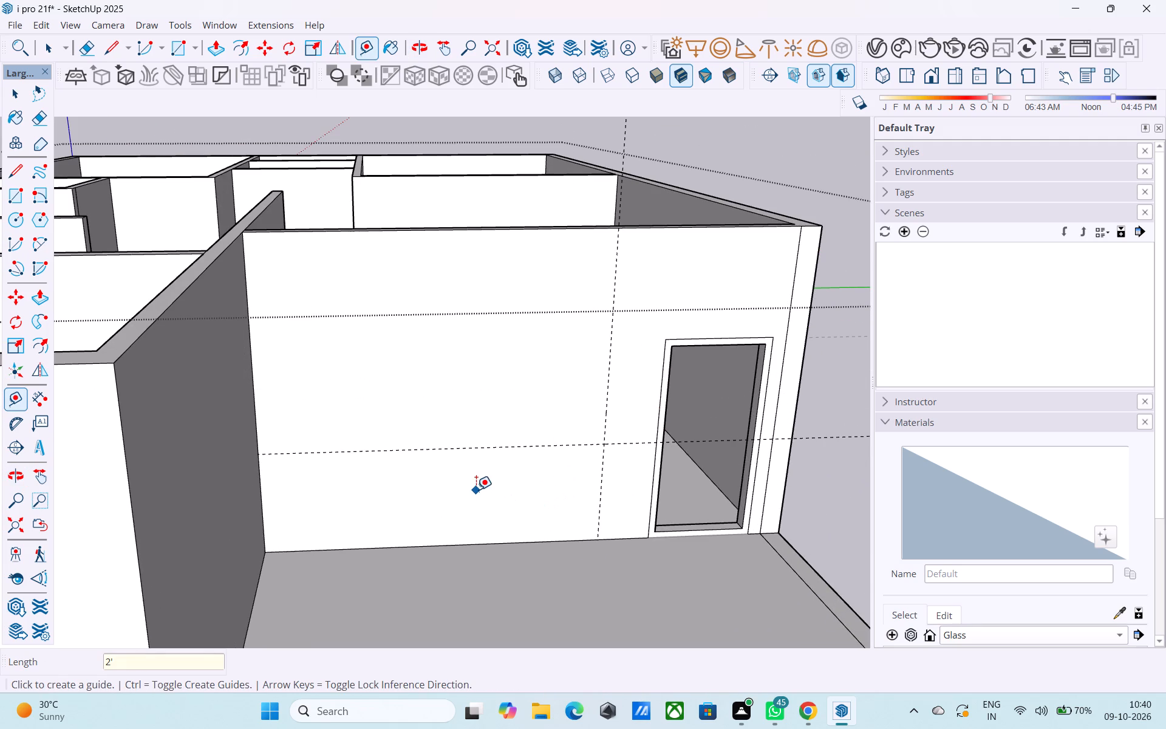
Draw a 6' by 4' window rectangle on the porch wall from the guide intersection, and resize it to 4' by 4'.
key("r")
left_click(603, 442)
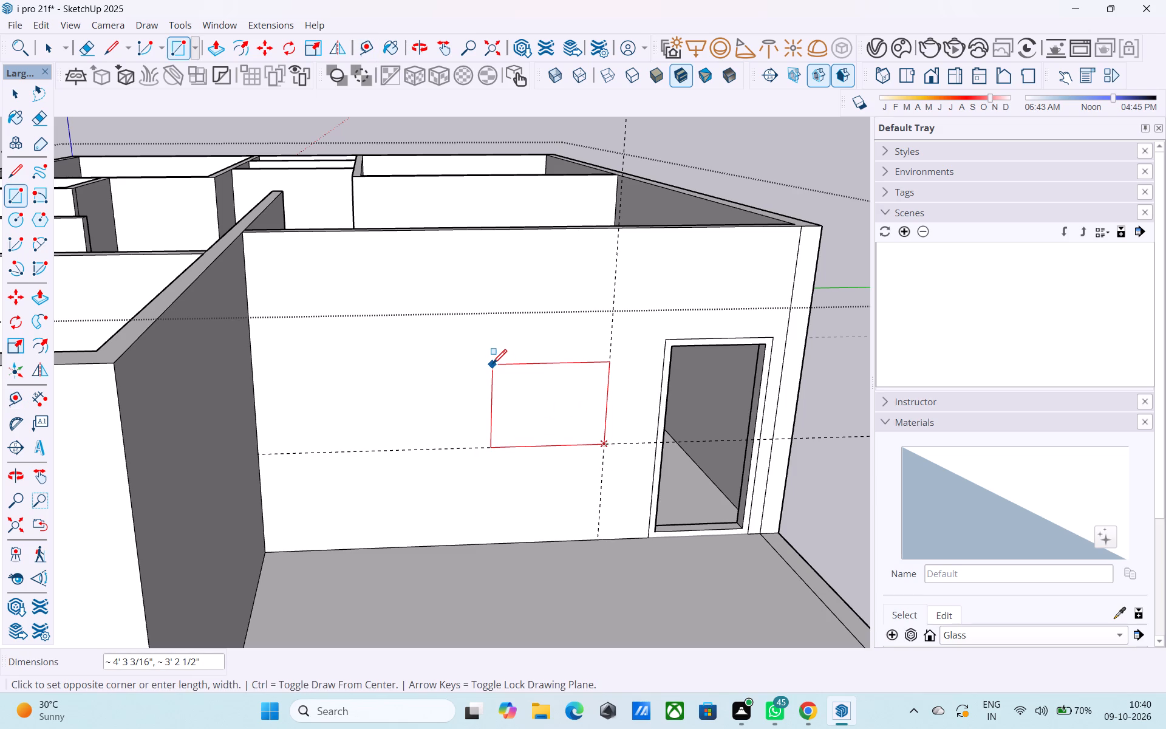
type("6',4'")
key("Return")
scroll(568, 442, "down", 7)
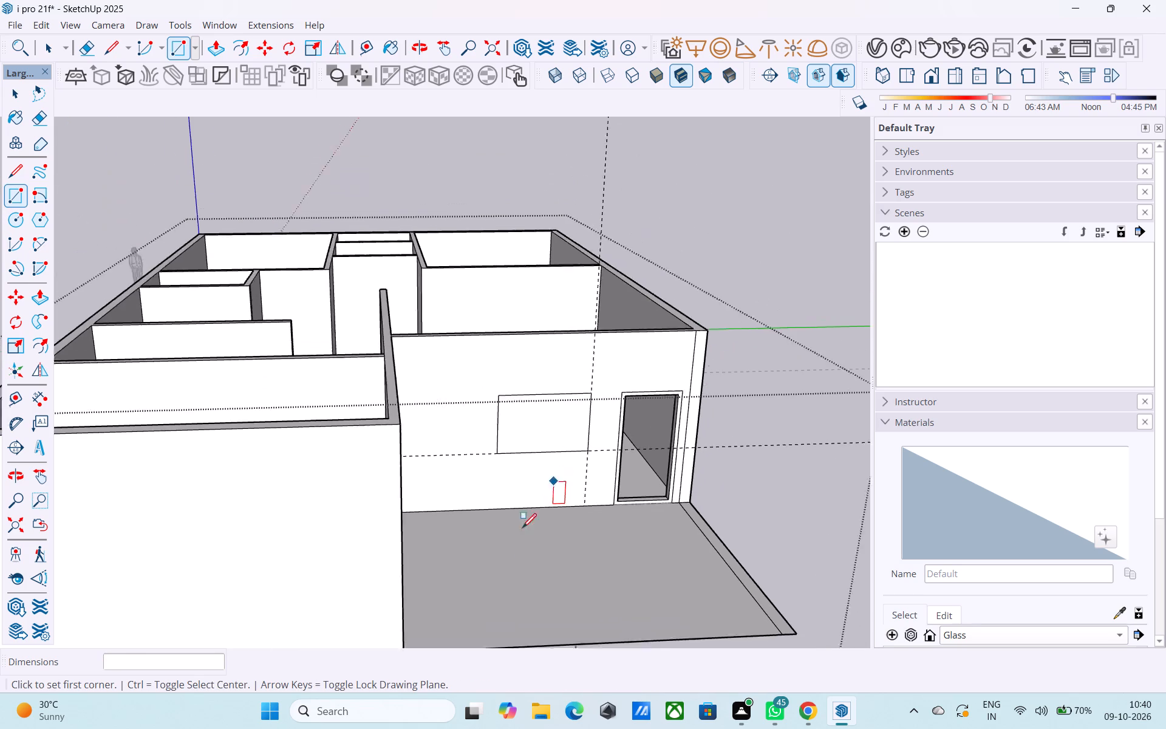
middle_click_drag(475, 499, 457, 493)
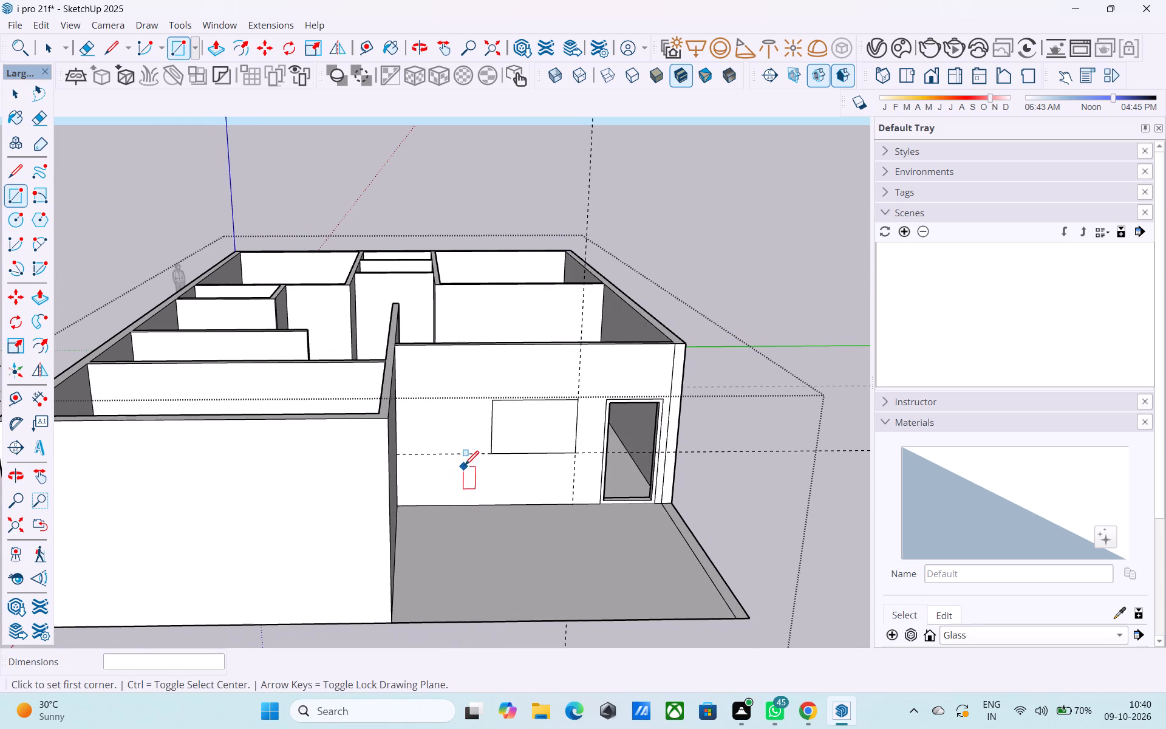
middle_click_drag(510, 460, 519, 413)
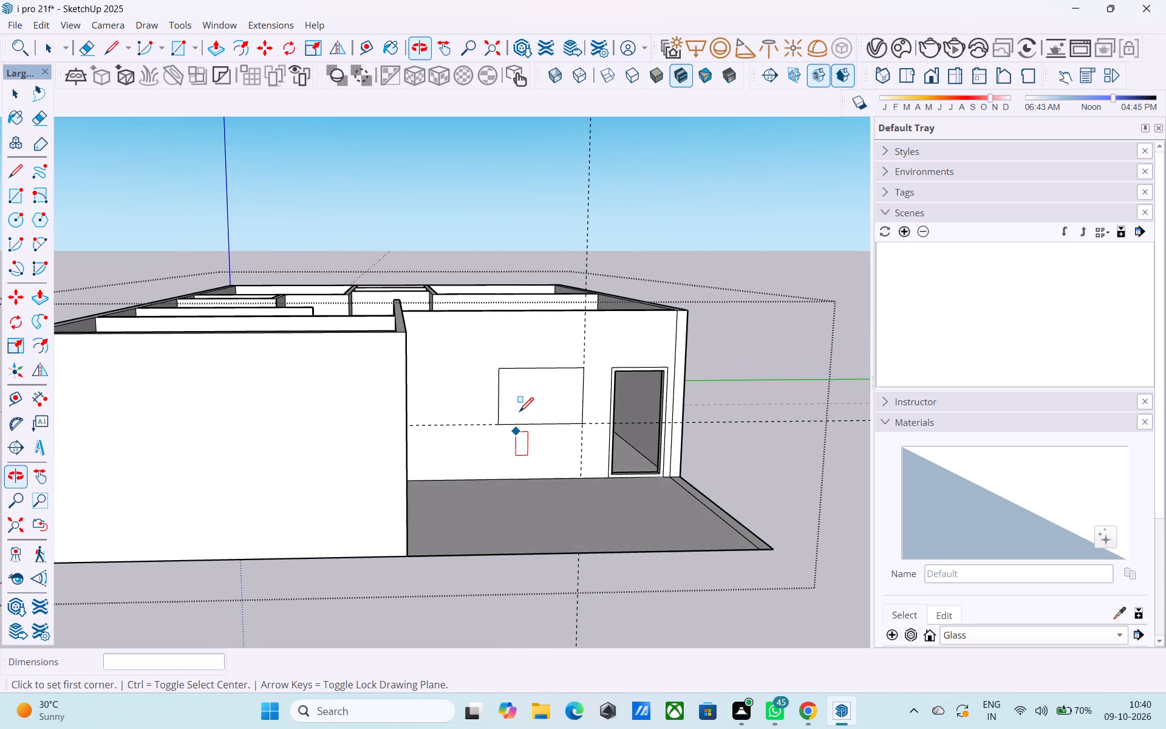
scroll(519, 413, "up", 8)
type("4',4'")
key("Return")
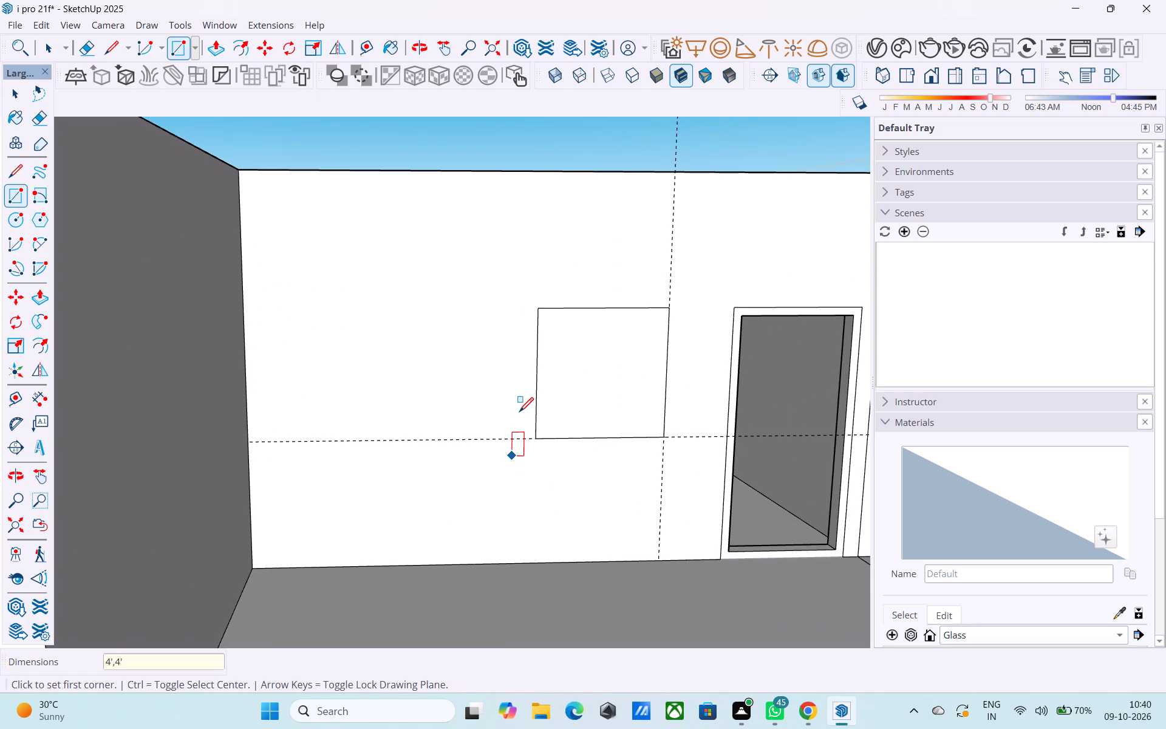
Offset the window rectangle's edges 3" inward to form the frame outline.
key("space")
left_click(570, 414)
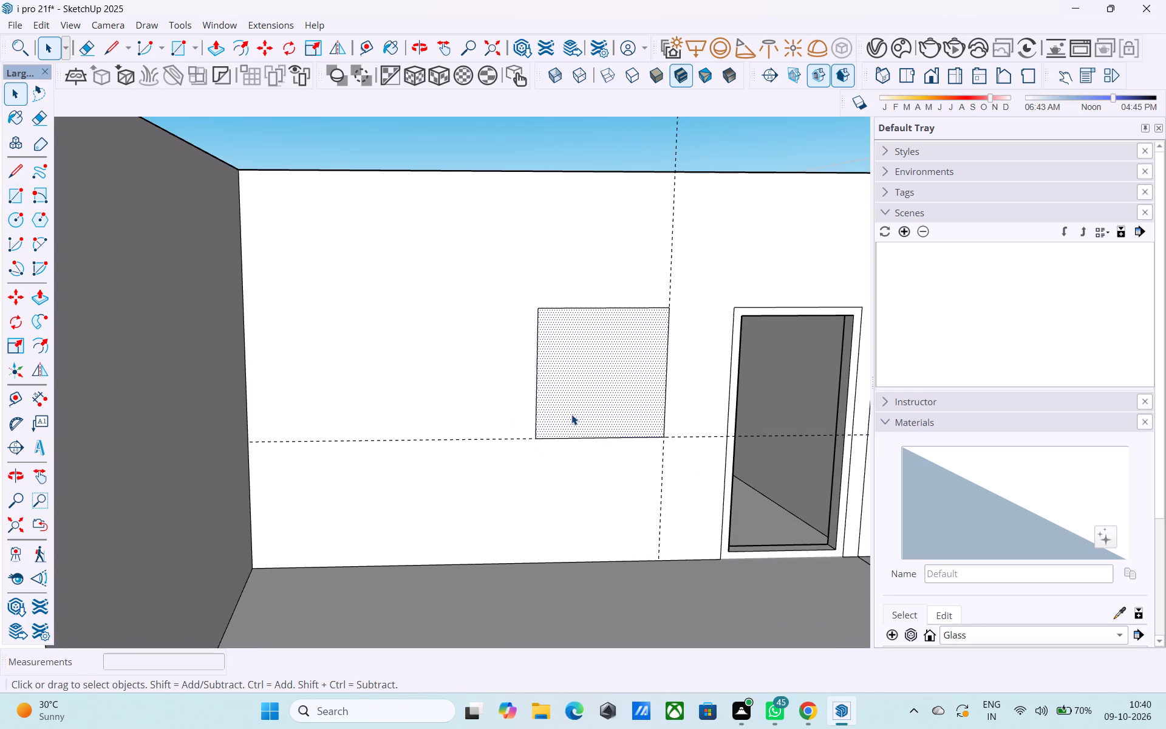
key("f")
left_click(571, 414)
type("3\"")
key("Return")
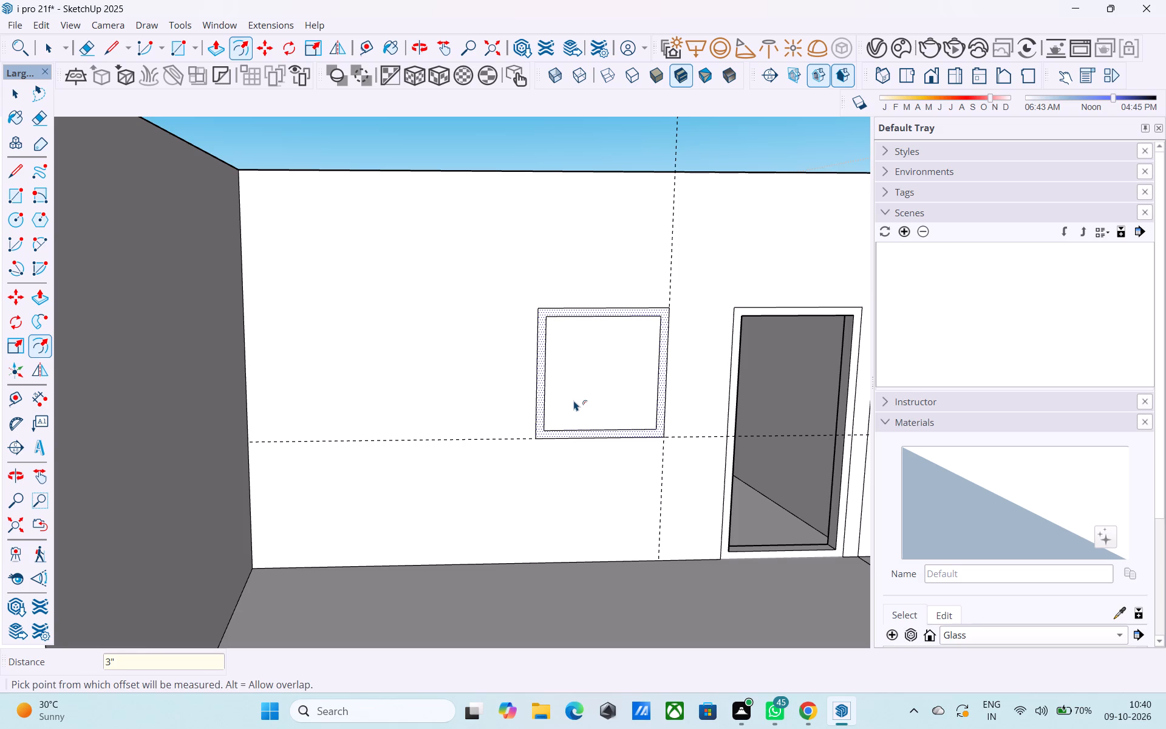
Push the inner window face 6" through the porch wall to cut the opening.
key("space")
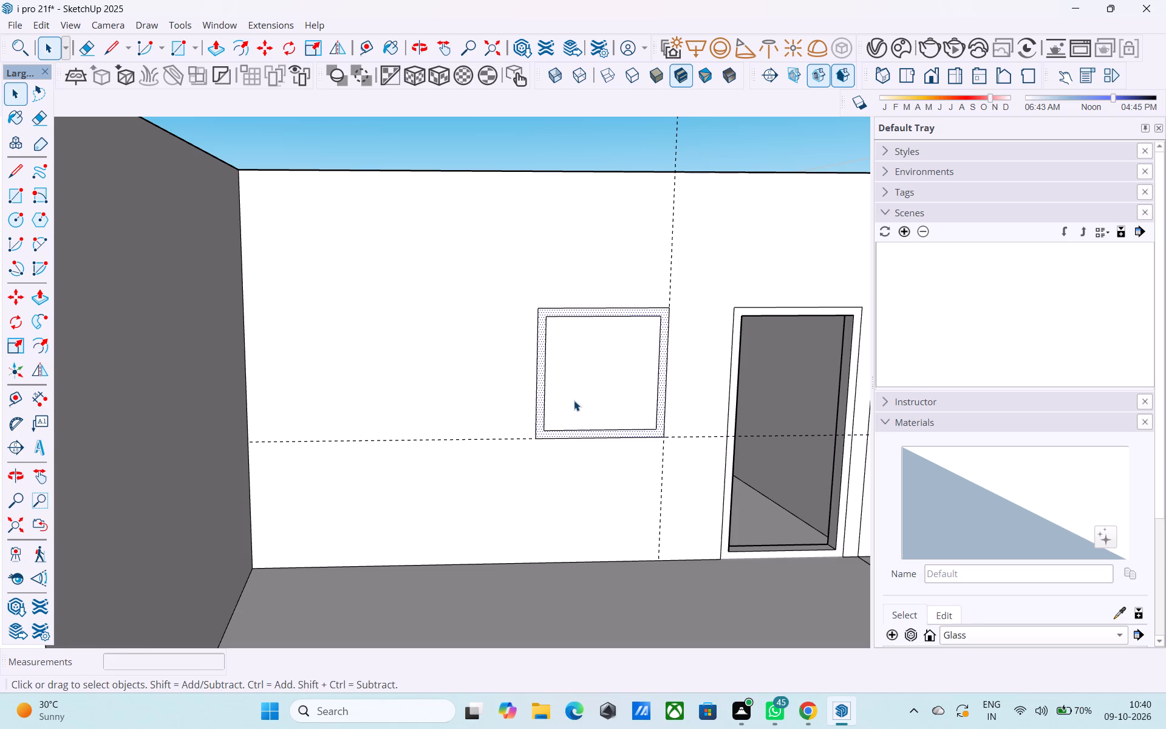
left_click(586, 406)
key("p")
left_click(593, 405)
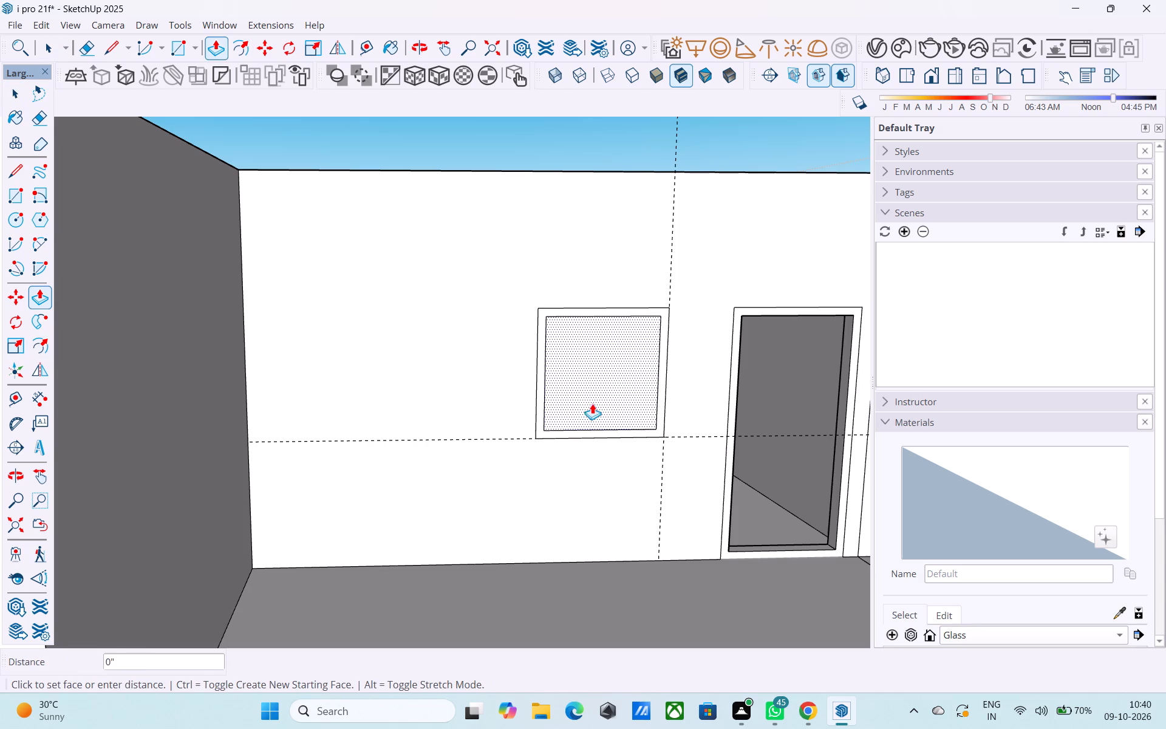
left_click(584, 379)
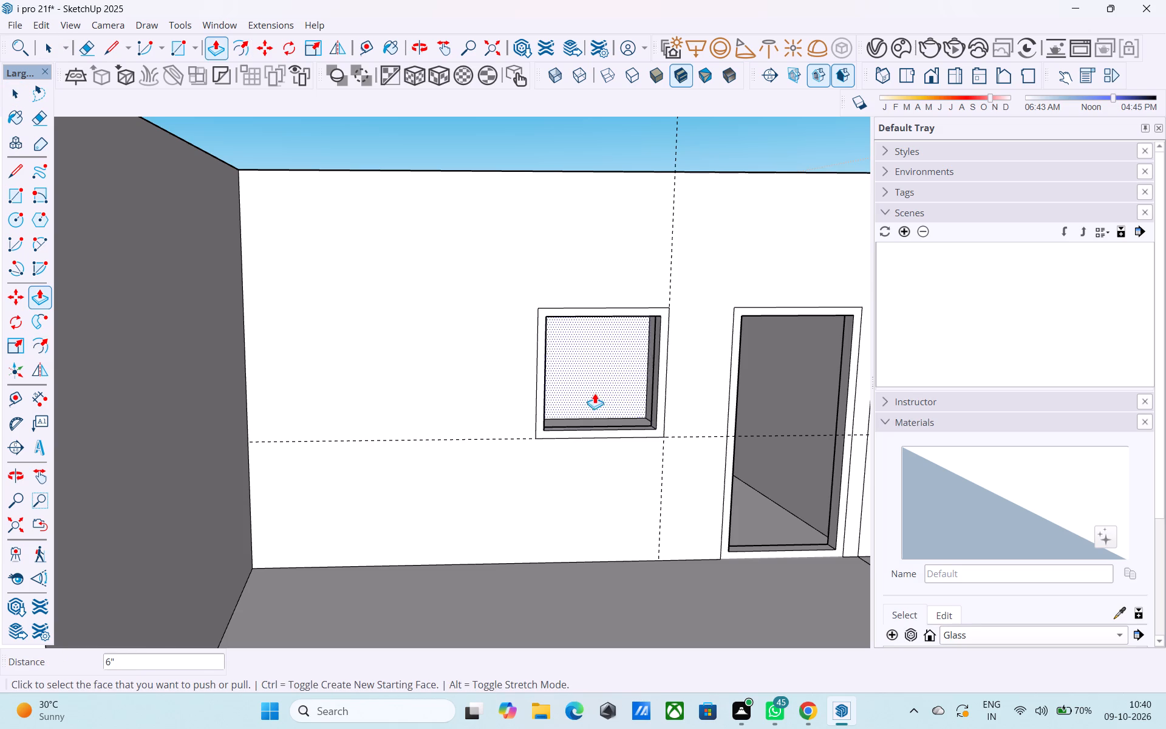
Examine the new window opening and the house's room layout from several angles.
scroll(660, 422, "down", 1)
middle_click_drag(658, 423, 510, 460)
scroll(500, 471, "down", 6)
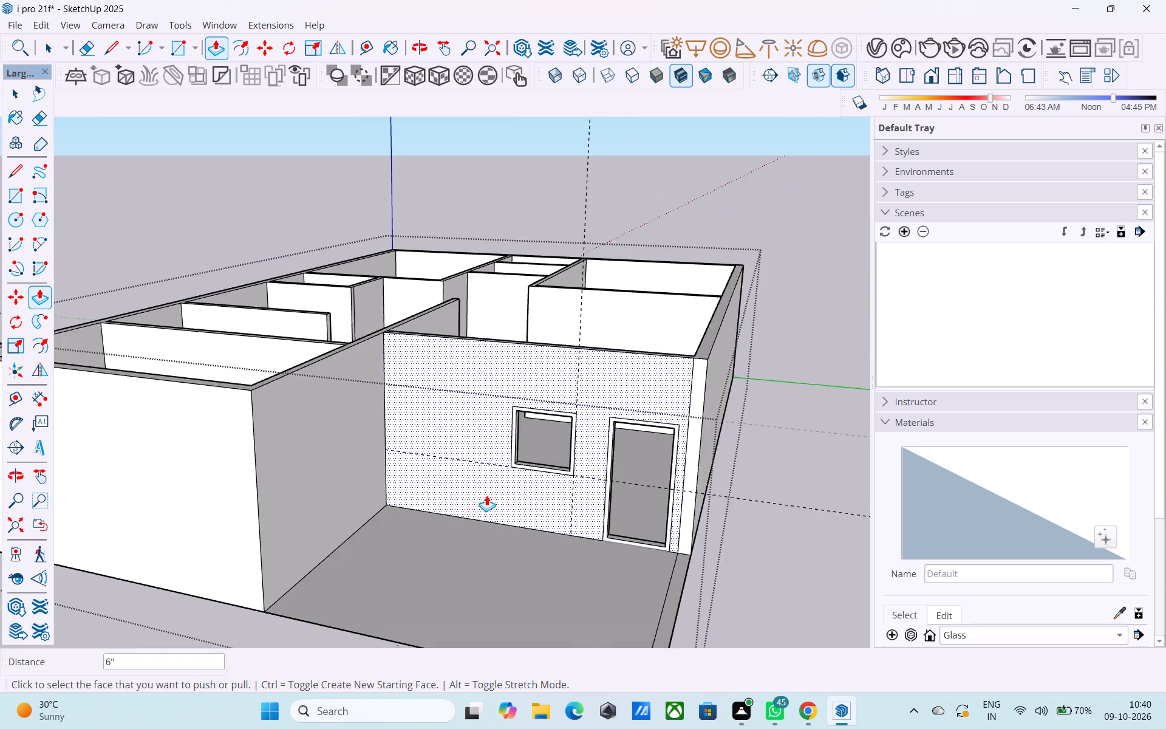
scroll(486, 495, "down", 3)
middle_click_drag(600, 498, 661, 494)
key("space")
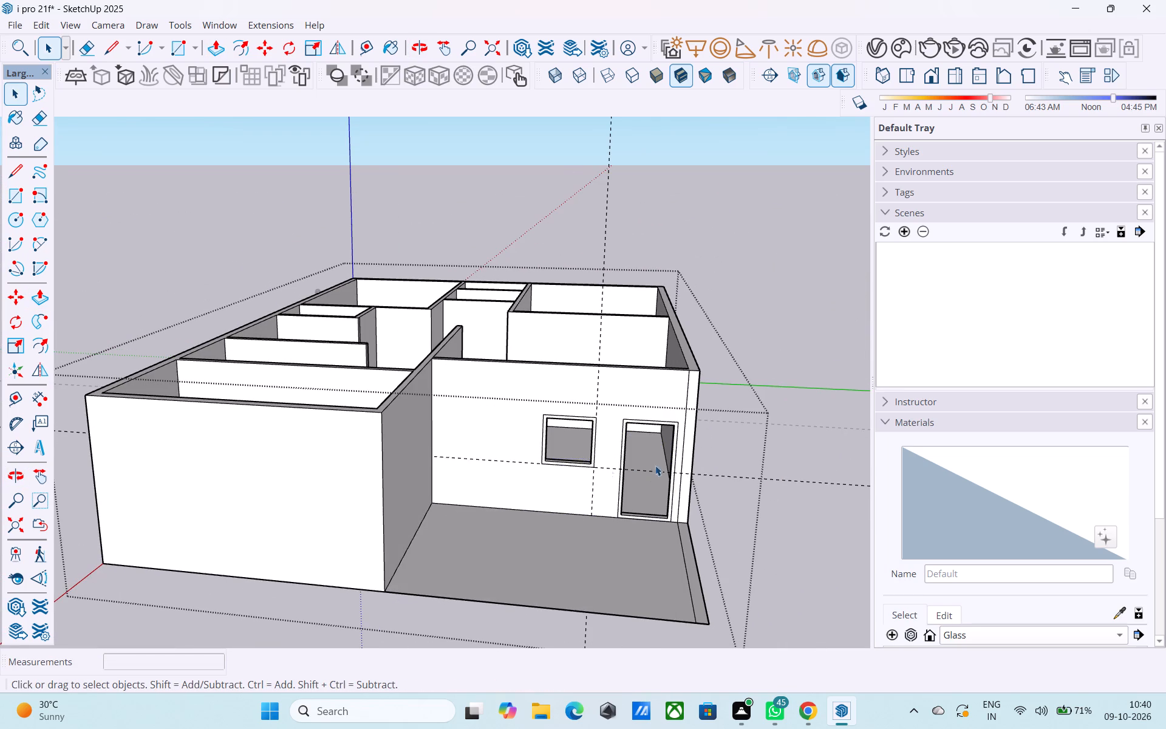
middle_click_drag(521, 484, 644, 477)
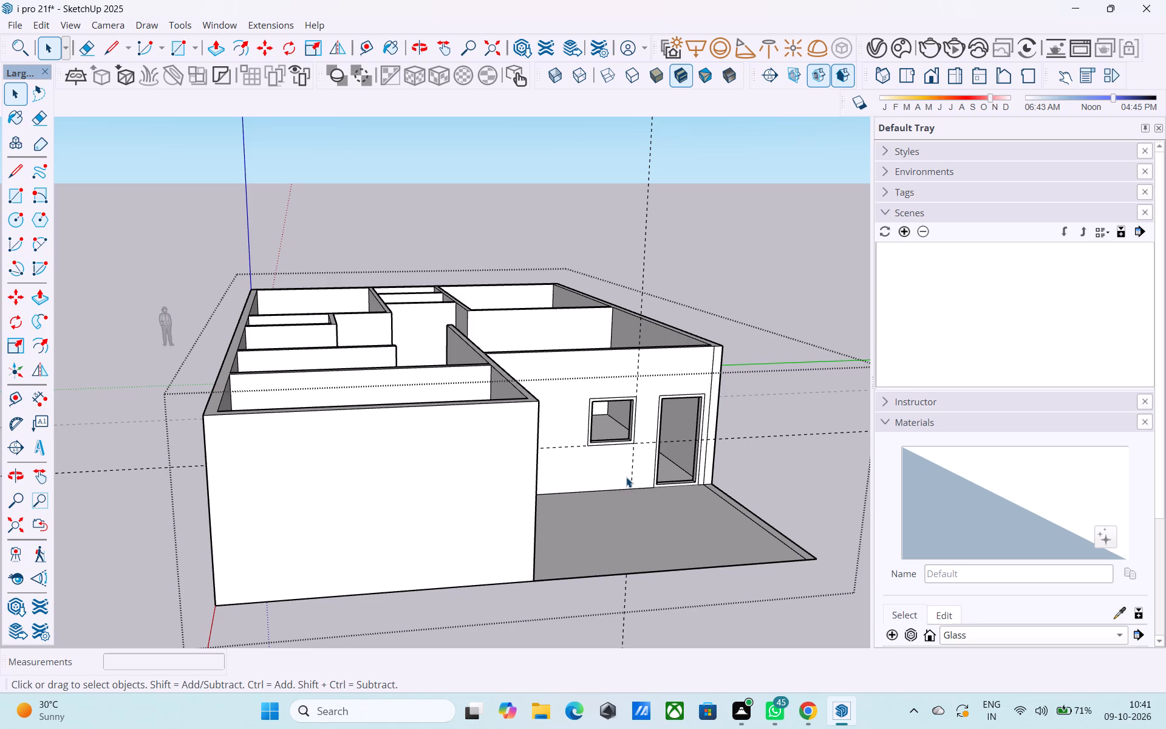
middle_click_drag(584, 334, 530, 330)
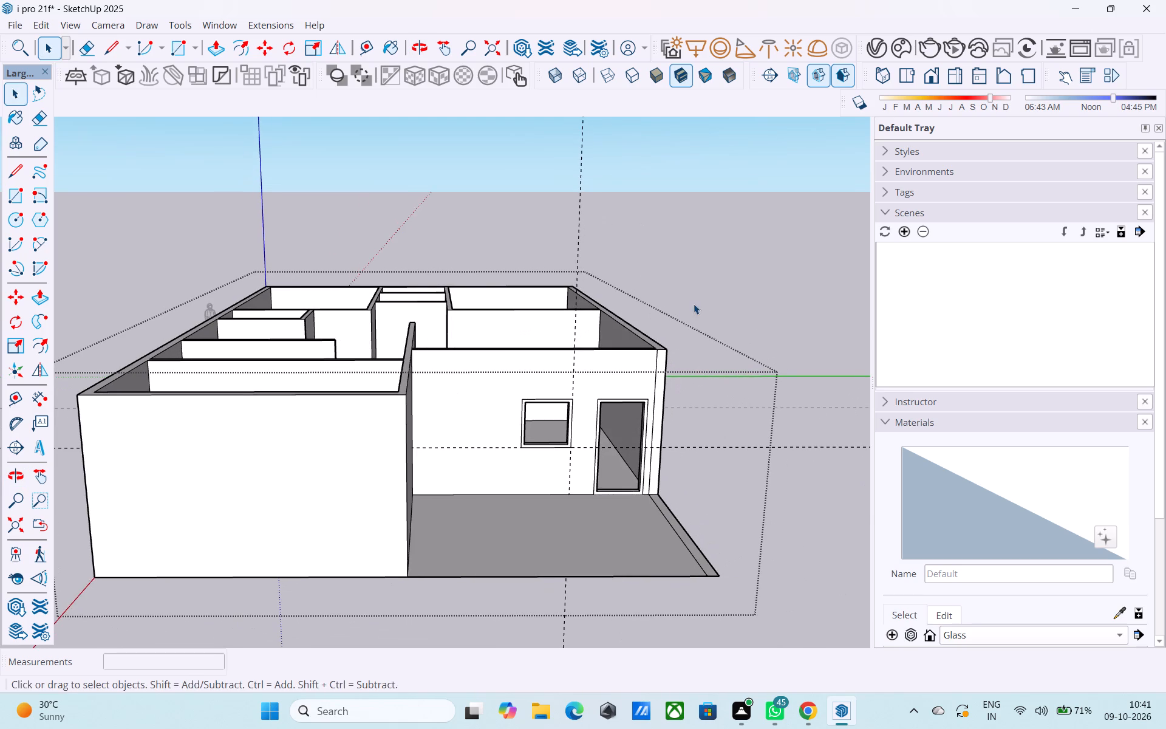
middle_click_drag(577, 382, 400, 377)
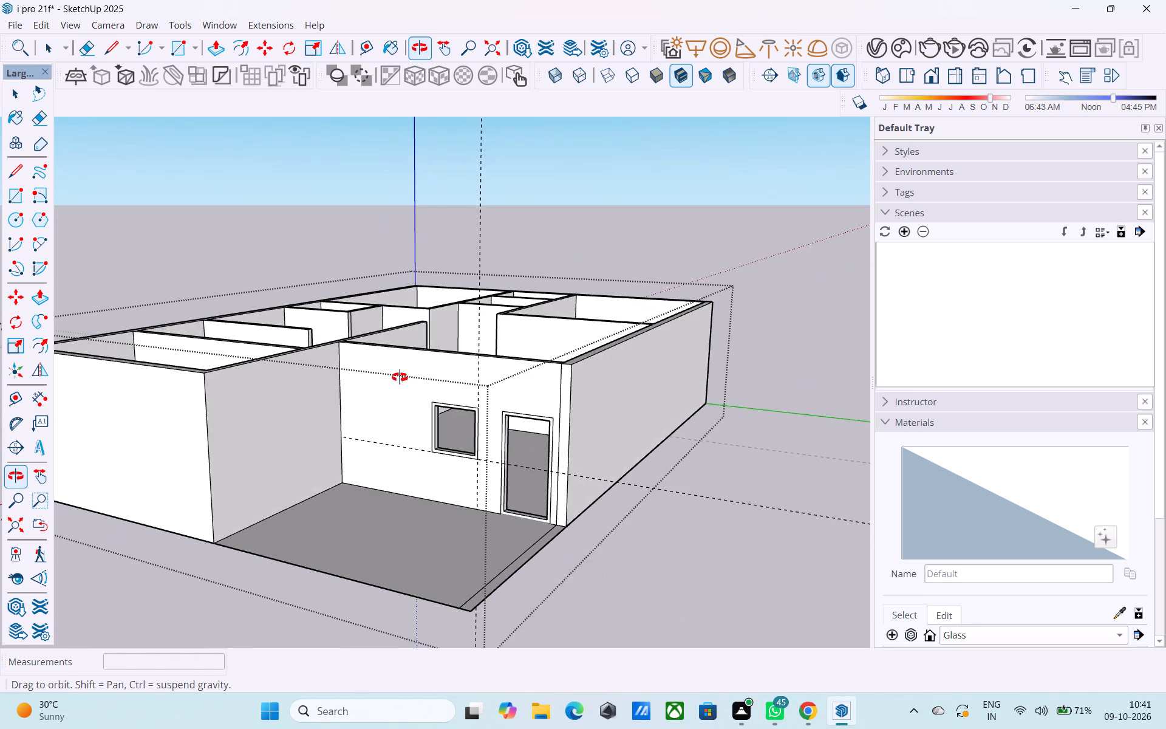
middle_click_drag(400, 377, 571, 487)
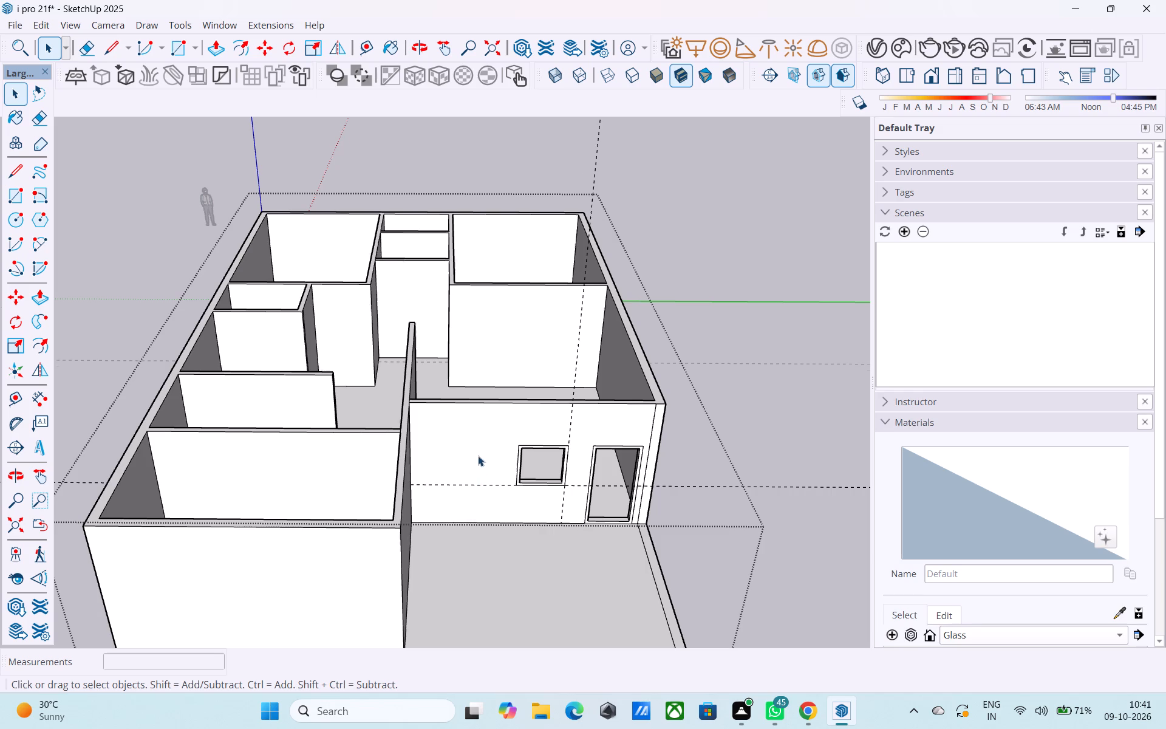
scroll(477, 457, "down", 5)
middle_click_drag(459, 495, 431, 403)
middle_click_drag(417, 420, 427, 397)
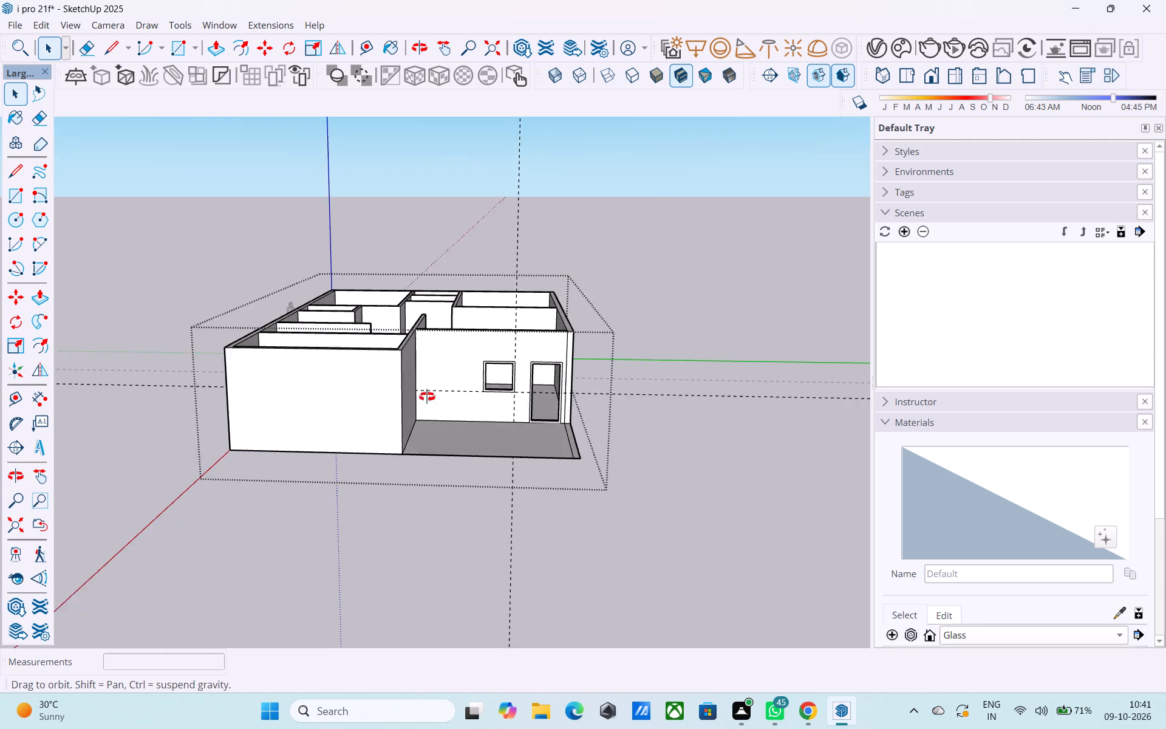
middle_click_drag(427, 397, 427, 395)
Close the house walls group.
left_click(670, 454)
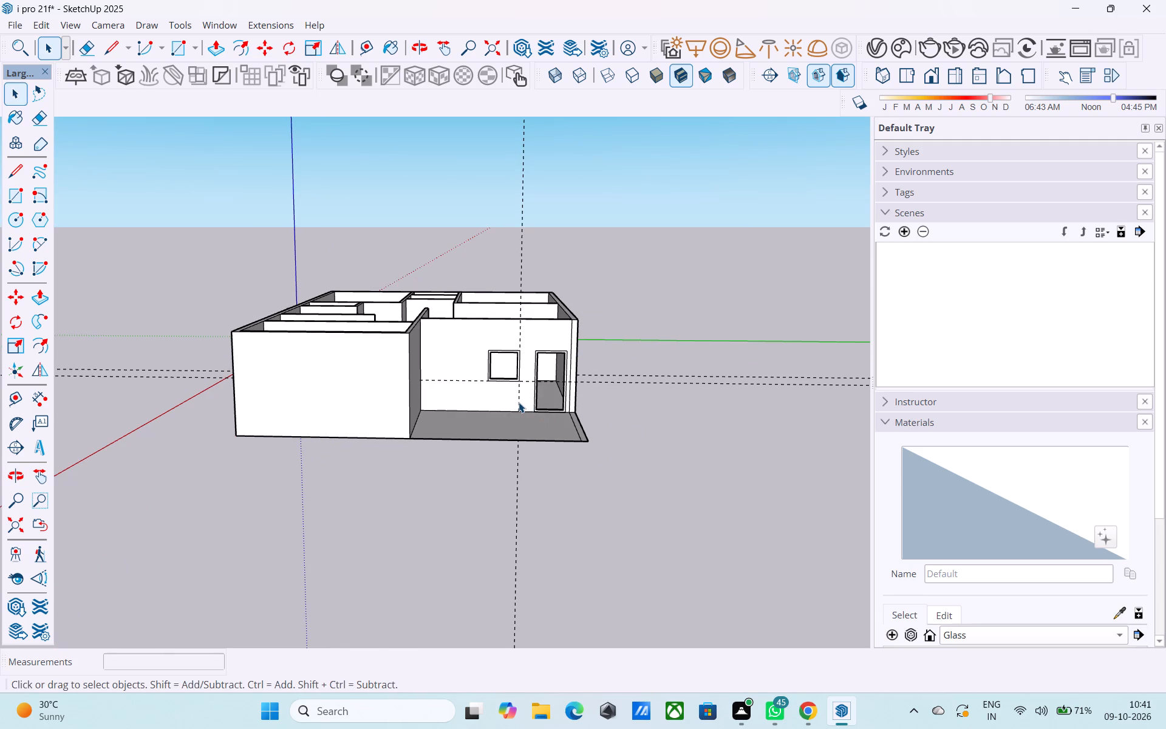
Draw a short line across the top of the wall between front room and porch, at the room's back inner corner.
middle_click_drag(478, 447, 519, 395)
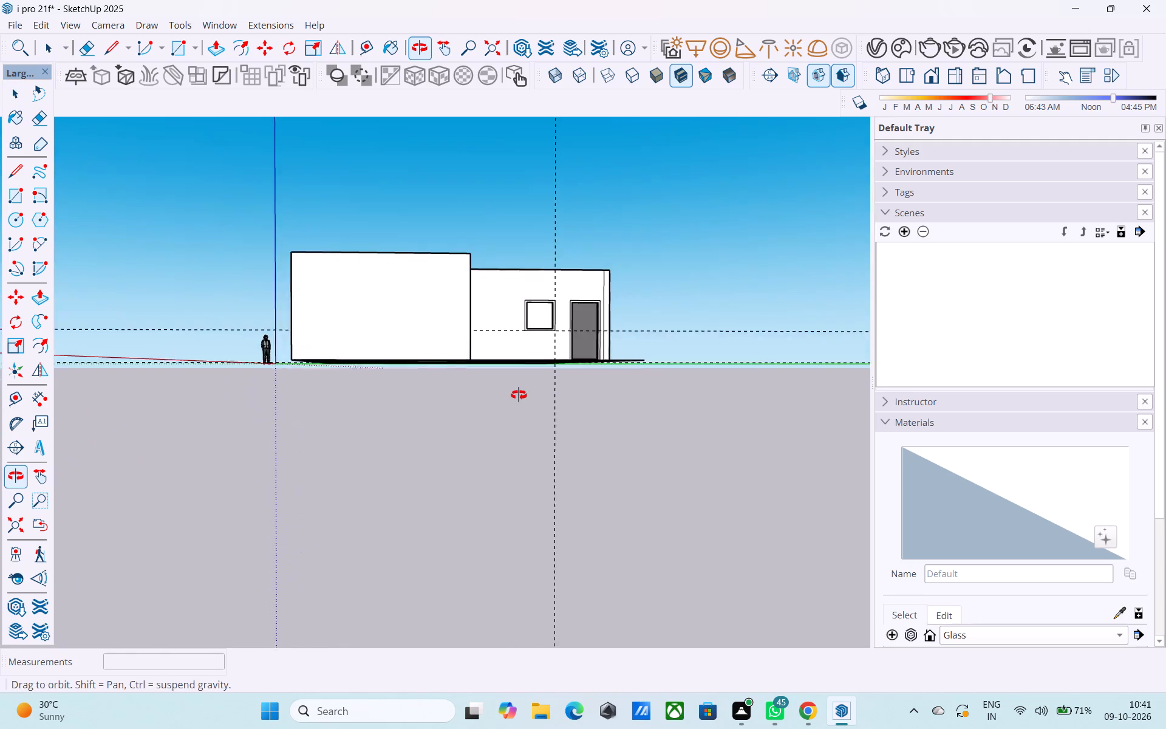
middle_click_drag(519, 395, 518, 395)
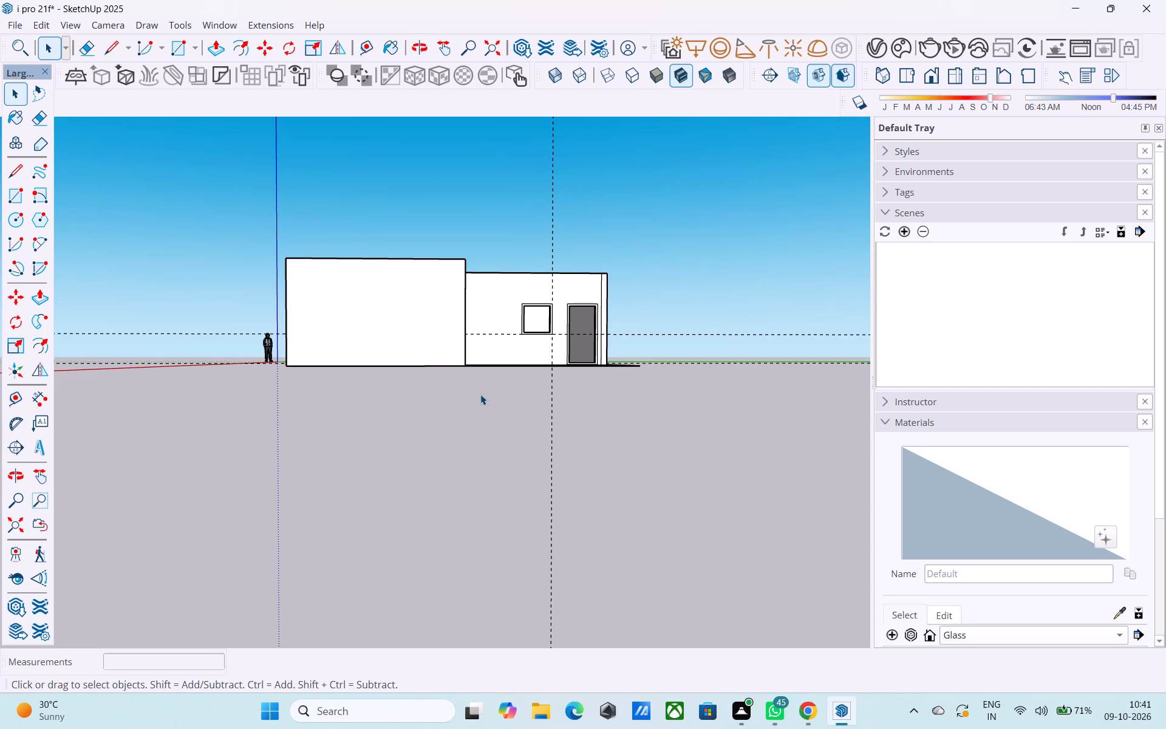
middle_click_drag(480, 355, 457, 446)
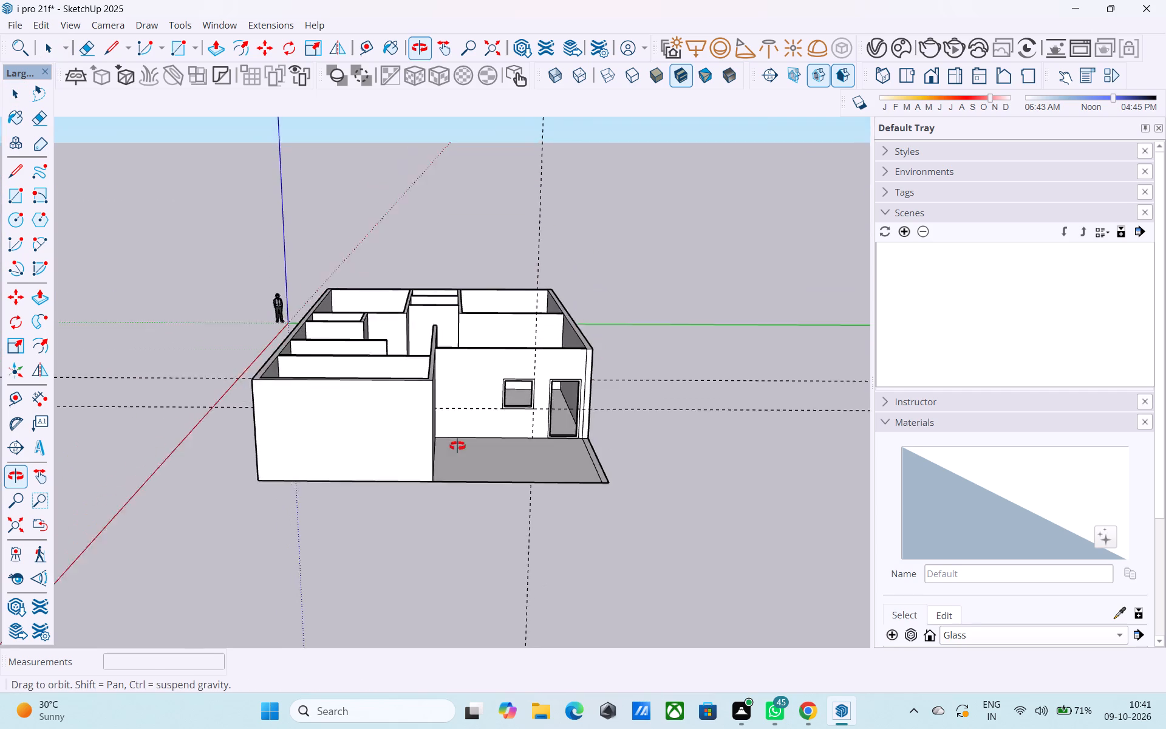
middle_click_drag(457, 446, 480, 539)
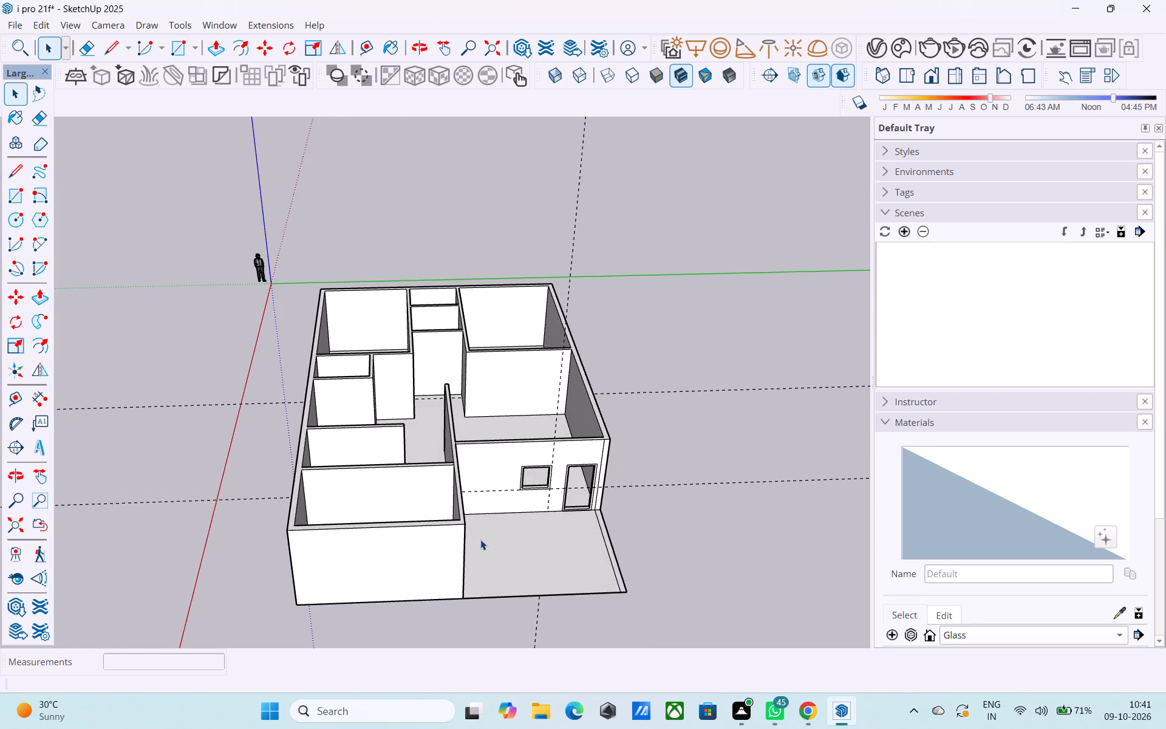
middle_click_drag(469, 529, 355, 595)
scroll(350, 510, "up", 6)
key("l")
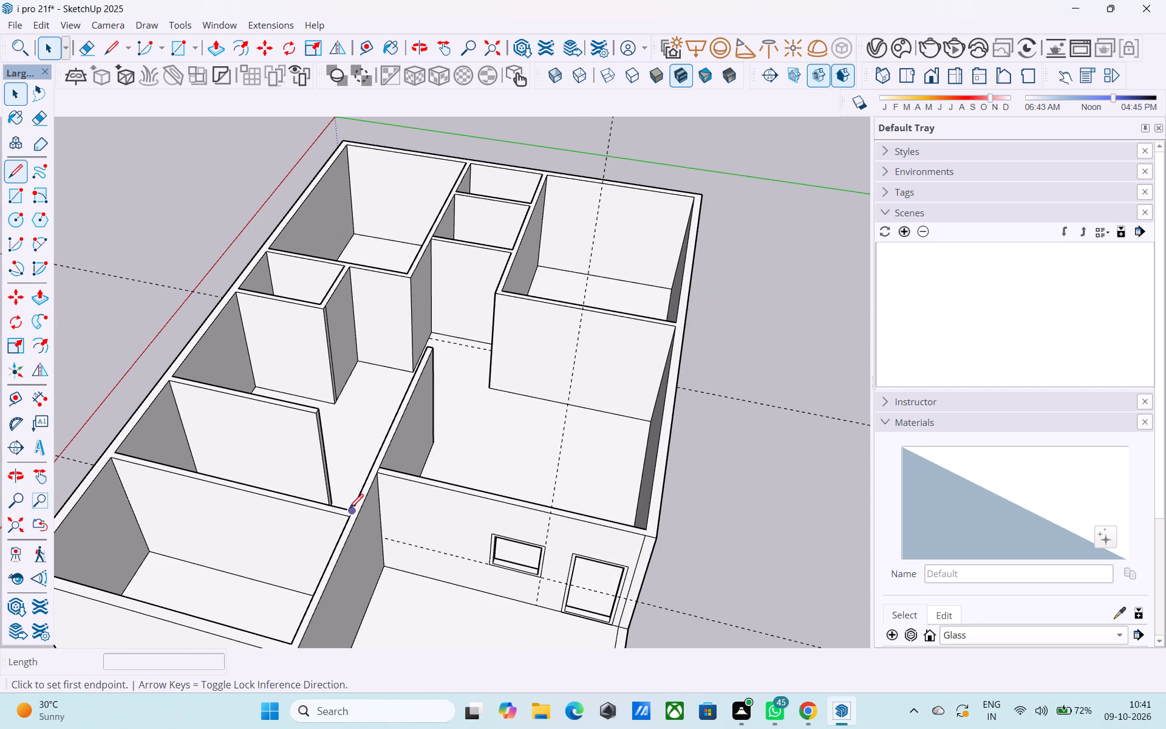
left_click(346, 513)
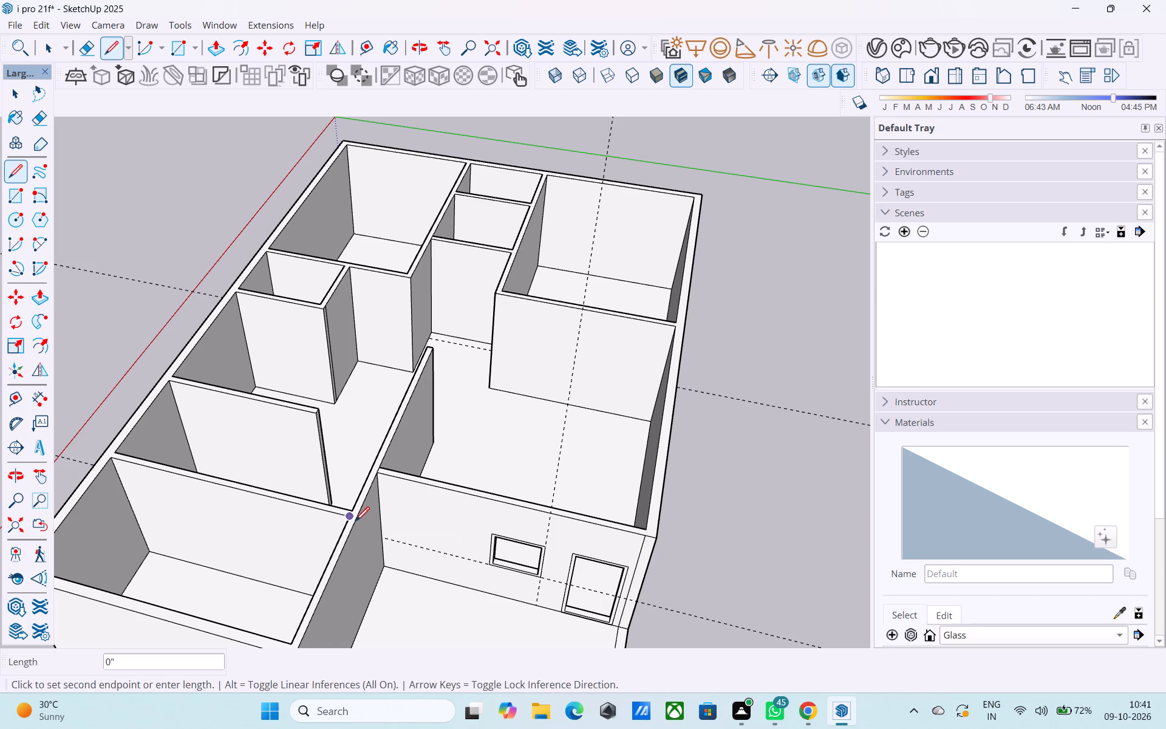
scroll(355, 522, "up", 6)
left_click(355, 520)
scroll(361, 513, "down", 6)
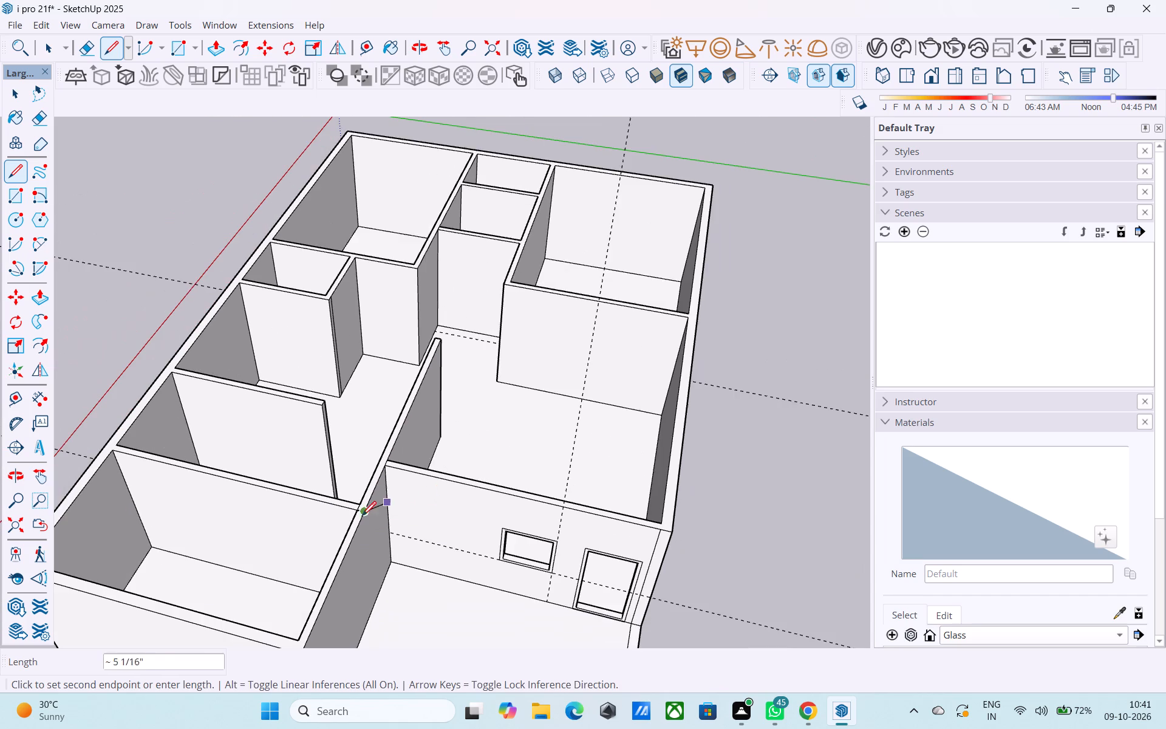
scroll(288, 603, "down", 2)
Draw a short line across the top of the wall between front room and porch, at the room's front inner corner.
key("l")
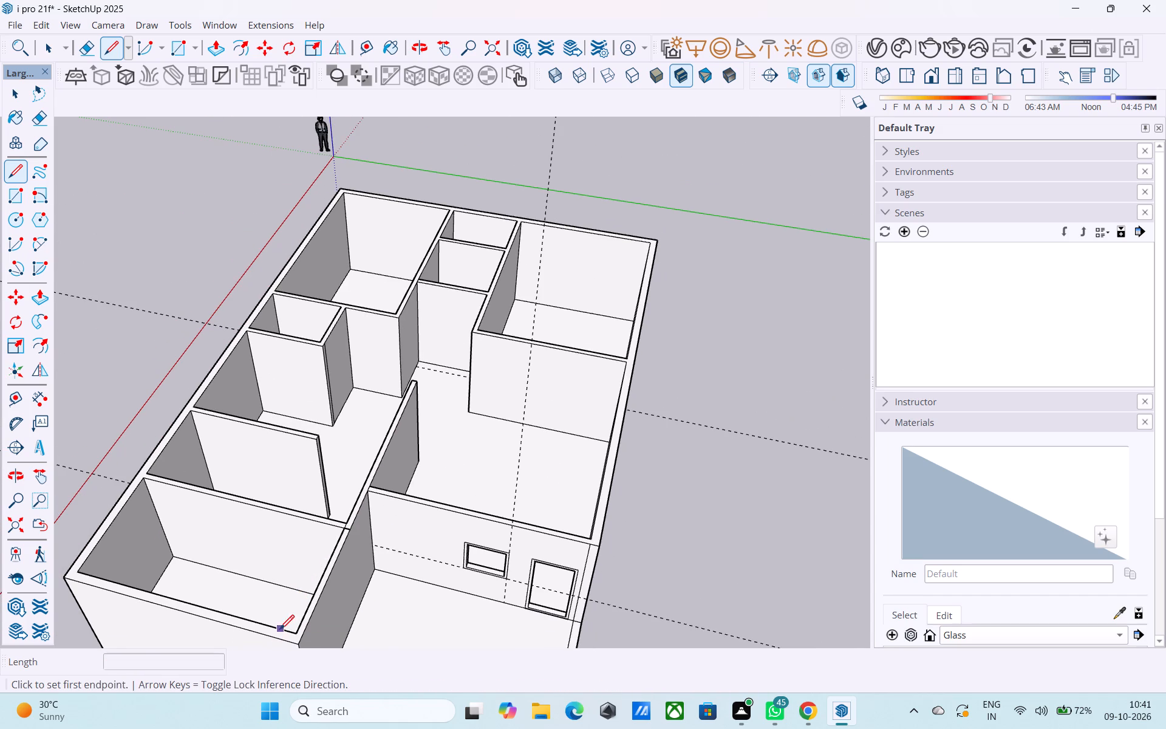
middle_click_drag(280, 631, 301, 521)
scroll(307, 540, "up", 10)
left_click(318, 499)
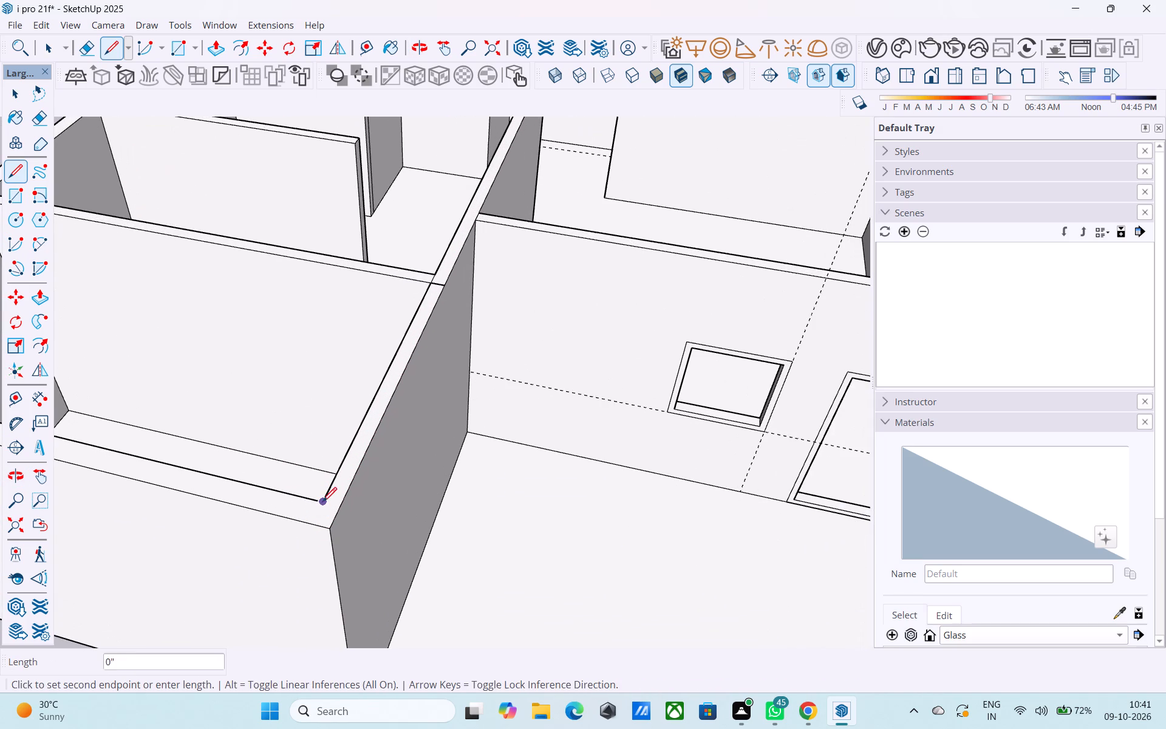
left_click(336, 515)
Open the house walls group and draw short lines across the top of the front room–porch wall at its front and back inner corners.
key("space")
left_click(340, 493)
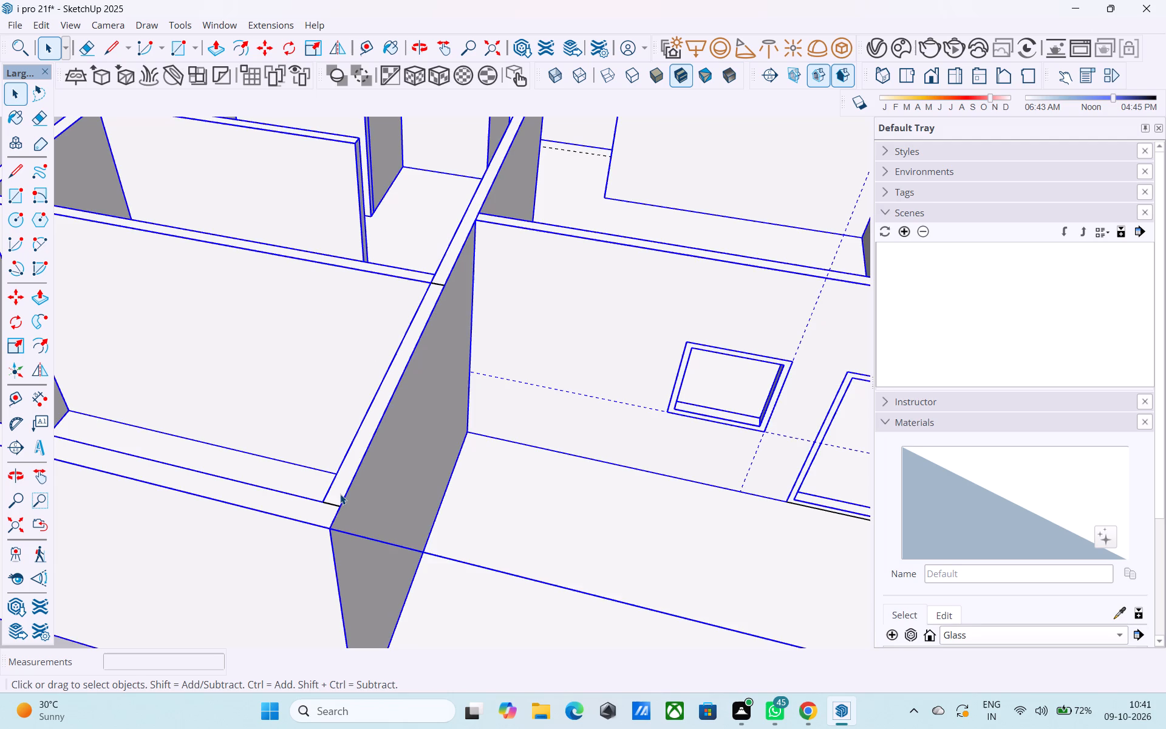
triple_click(340, 493)
left_click(339, 493)
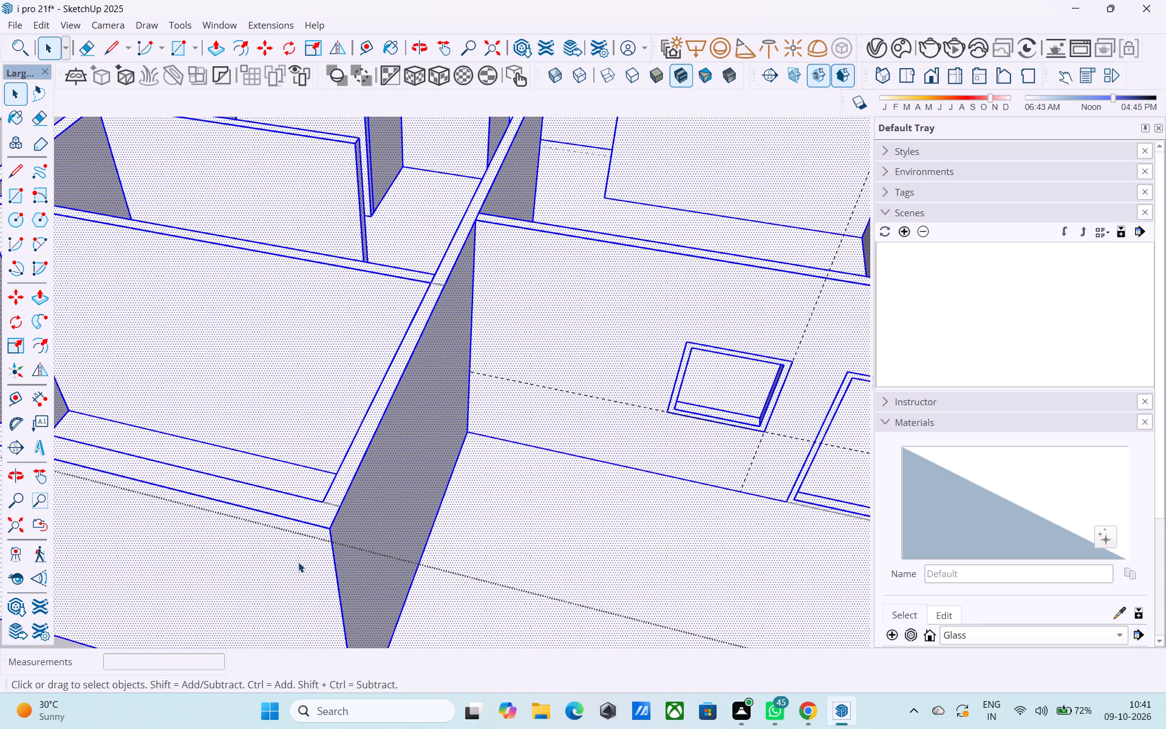
left_click(304, 552)
key("l")
left_click(319, 505)
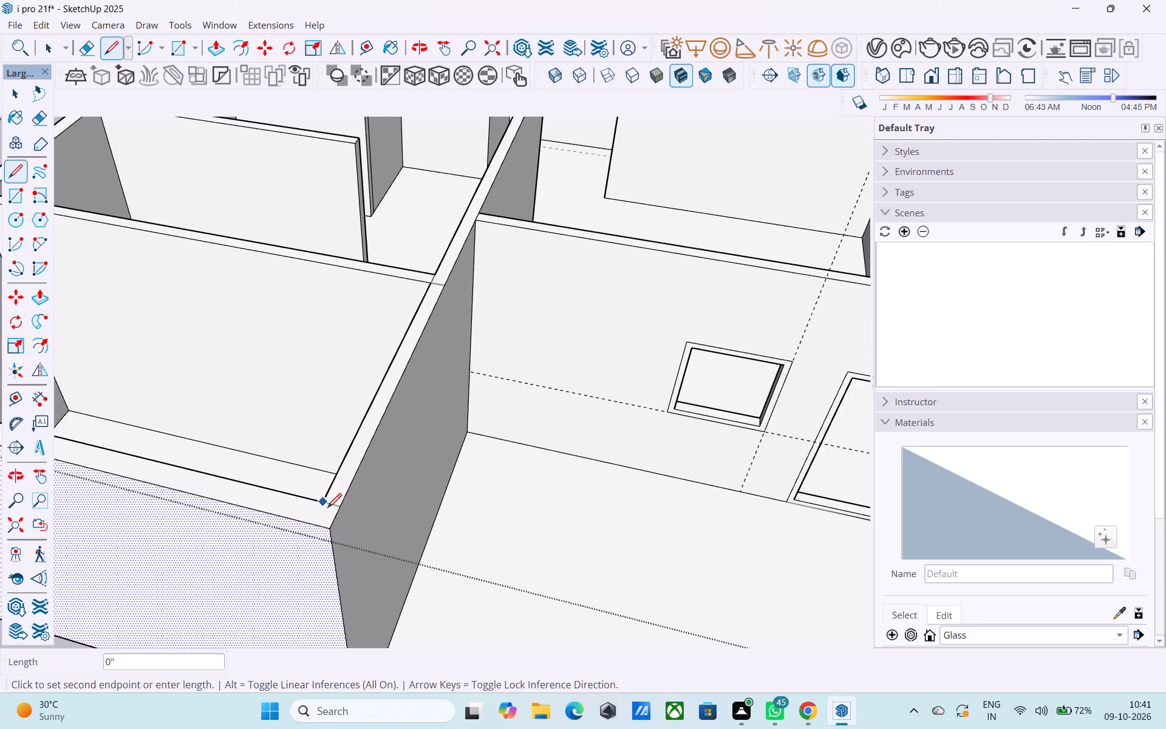
left_click(335, 511)
left_click(434, 286)
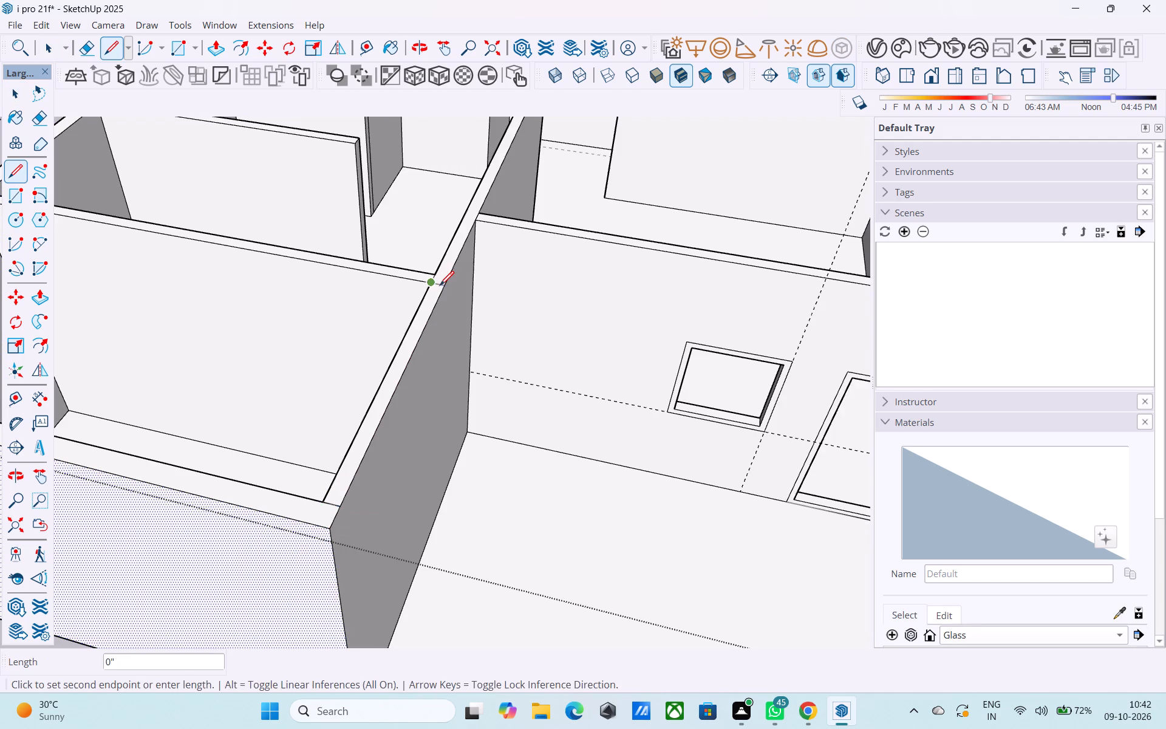
left_click(441, 287)
Push the top face of the wall section between front room and porch down 12' to remove that section.
key("space")
left_click(427, 309)
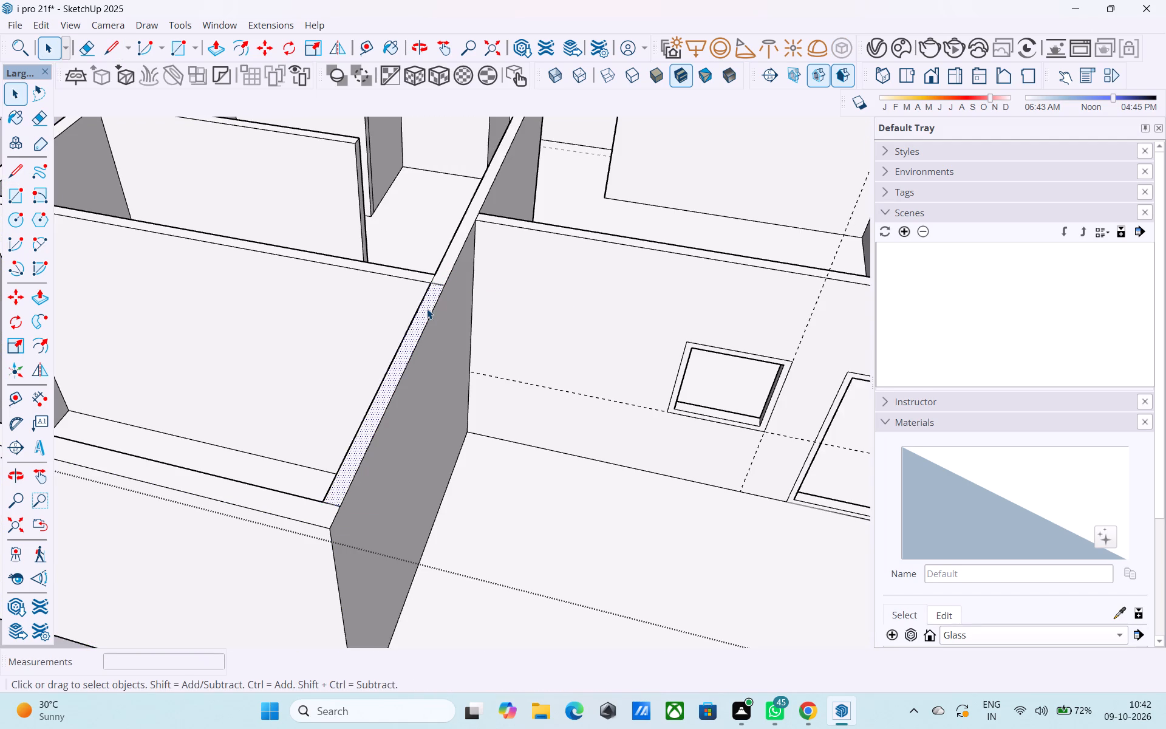
key("p")
left_click(427, 309)
left_click(548, 503)
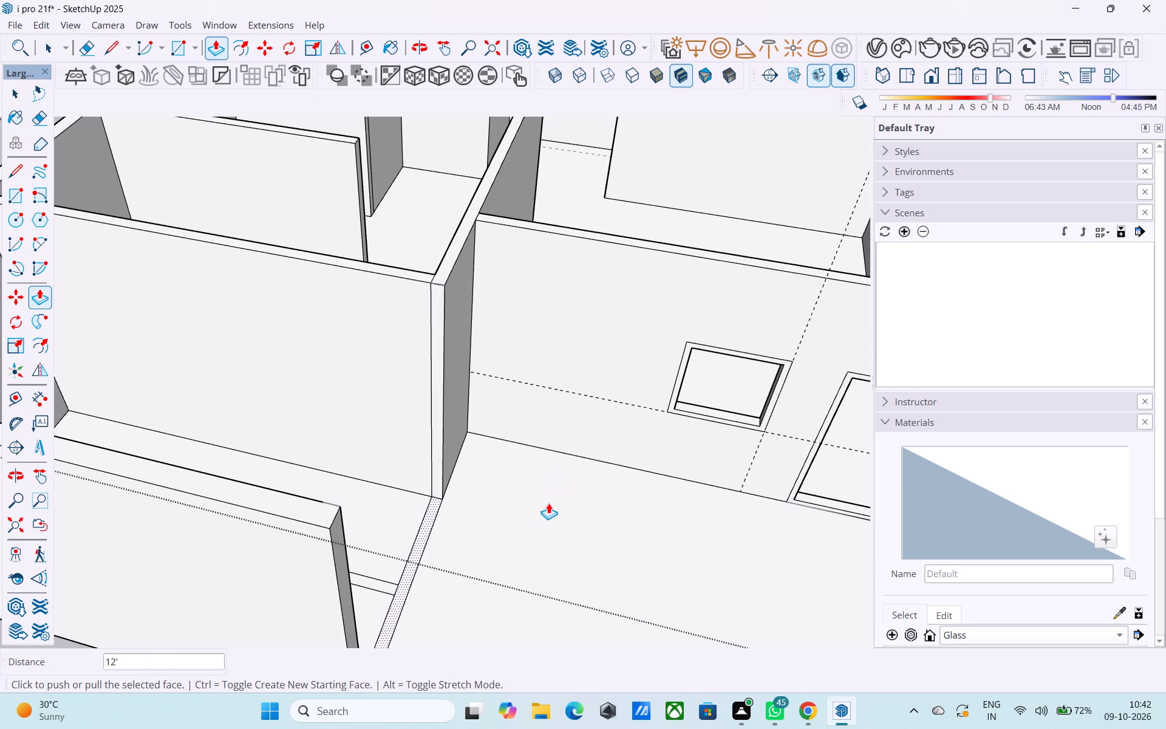
Erase the leftover floor edges where the wall between front room and porch stood.
scroll(537, 491, "down", 2)
key("e")
left_click_drag(468, 533, 428, 521)
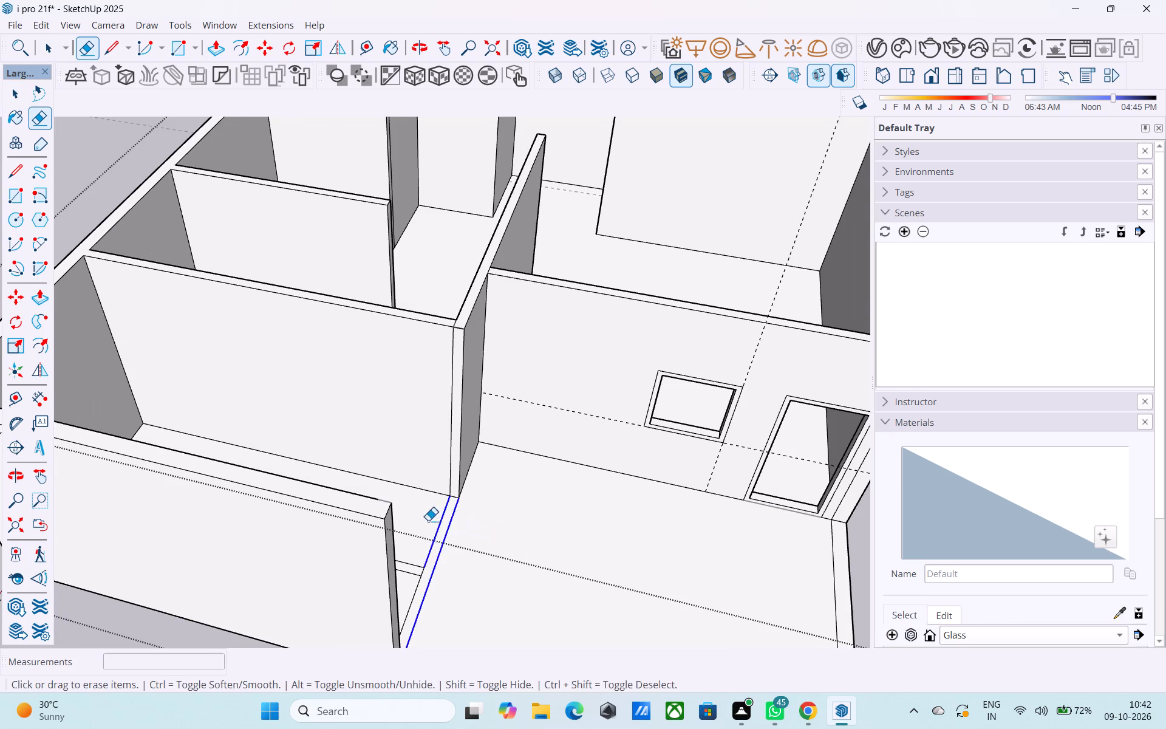
left_click_drag(428, 521, 428, 521)
left_click_drag(434, 596, 411, 595)
Examine the opened front room, the porch and the remaining interior walls from several angles.
scroll(445, 558, "down", 14)
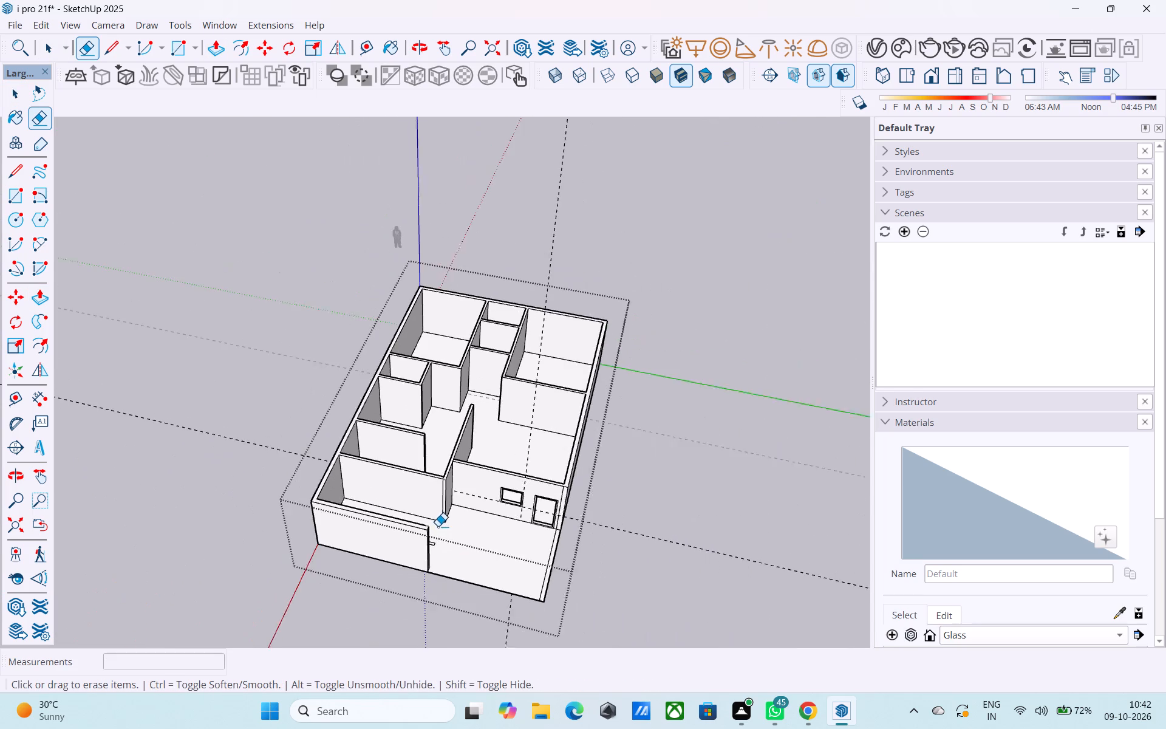
key("space")
middle_click_drag(432, 552, 470, 484)
middle_click_drag(435, 524, 479, 470)
scroll(479, 470, "up", 10)
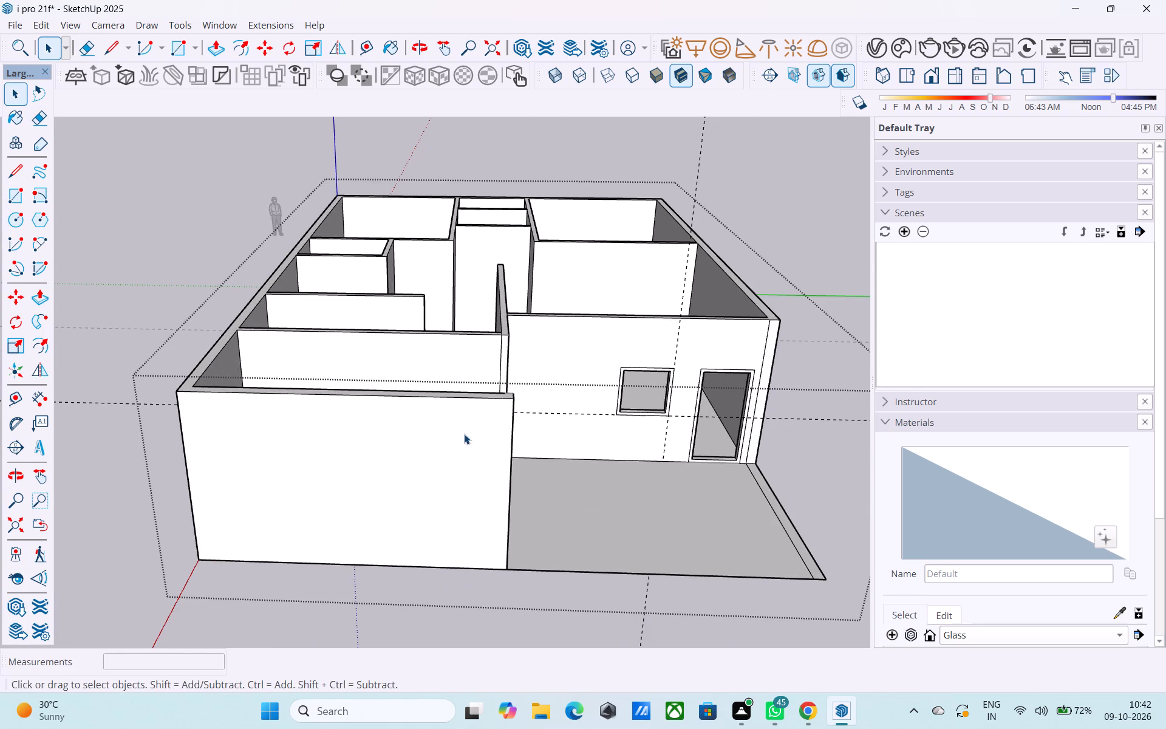
middle_click_drag(485, 442, 525, 428)
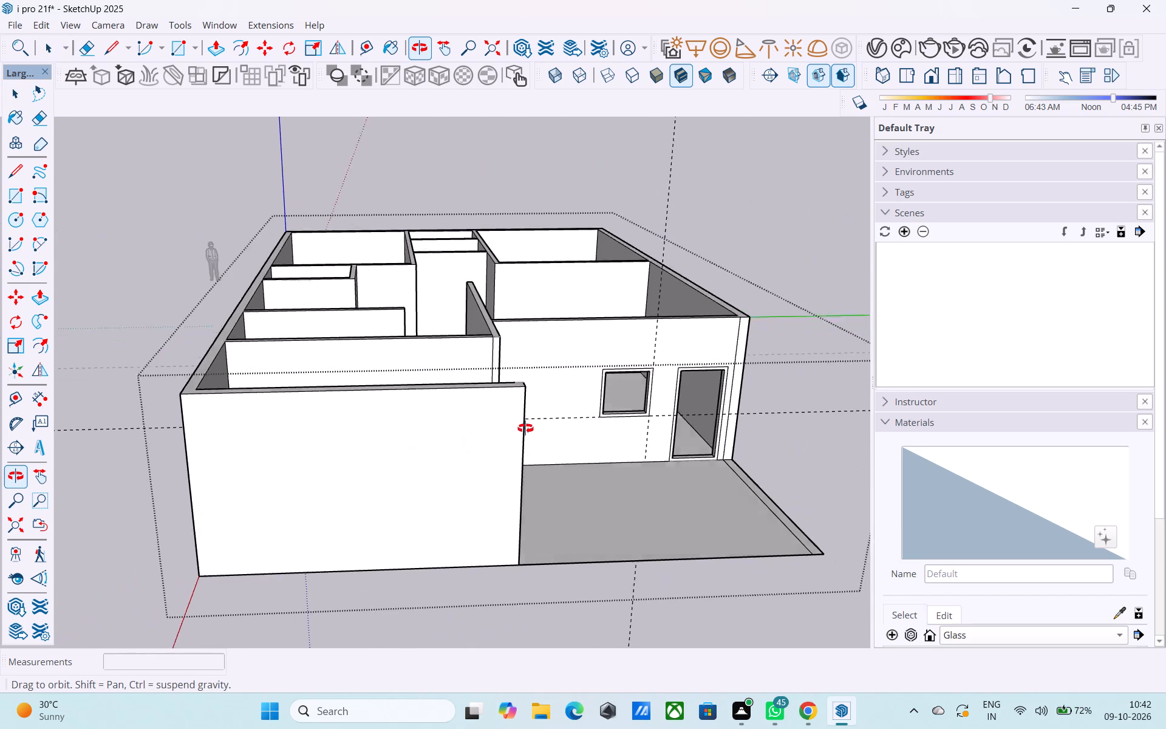
middle_click_drag(525, 428, 525, 429)
middle_click_drag(504, 382, 533, 505)
middle_click_drag(535, 423, 539, 474)
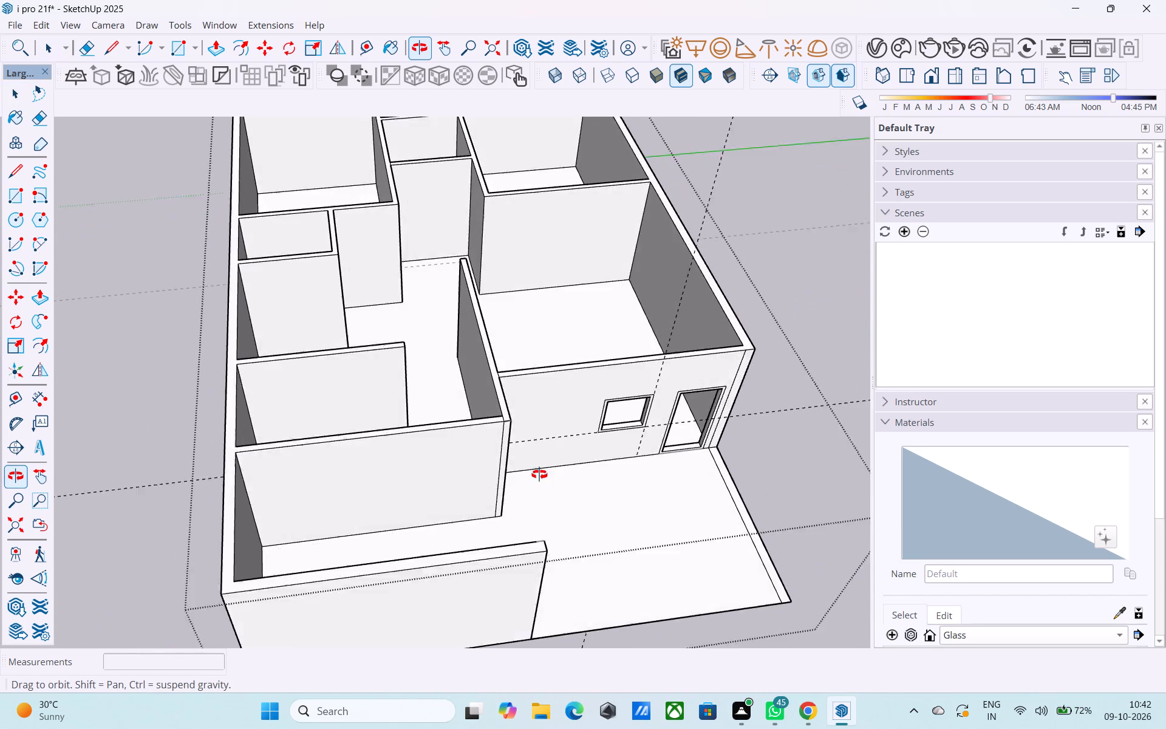
middle_click_drag(539, 474, 530, 530)
scroll(487, 463, "up", 4)
double_click(499, 456)
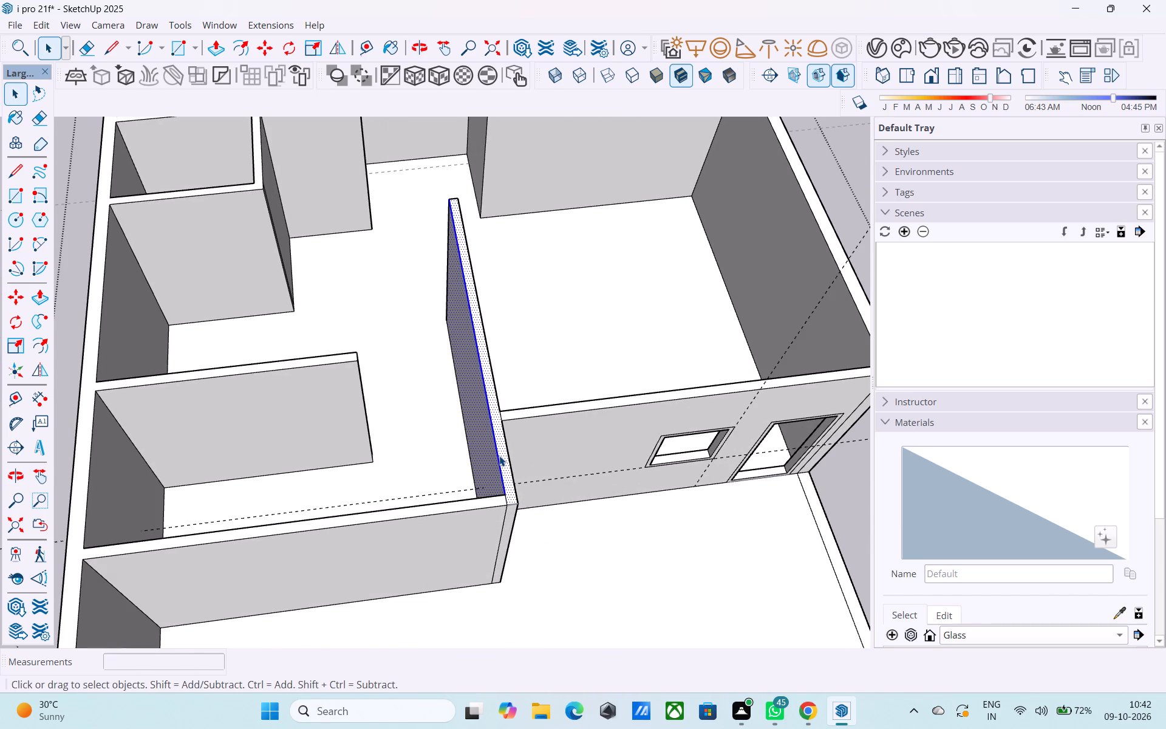
middle_click_drag(503, 491, 320, 420)
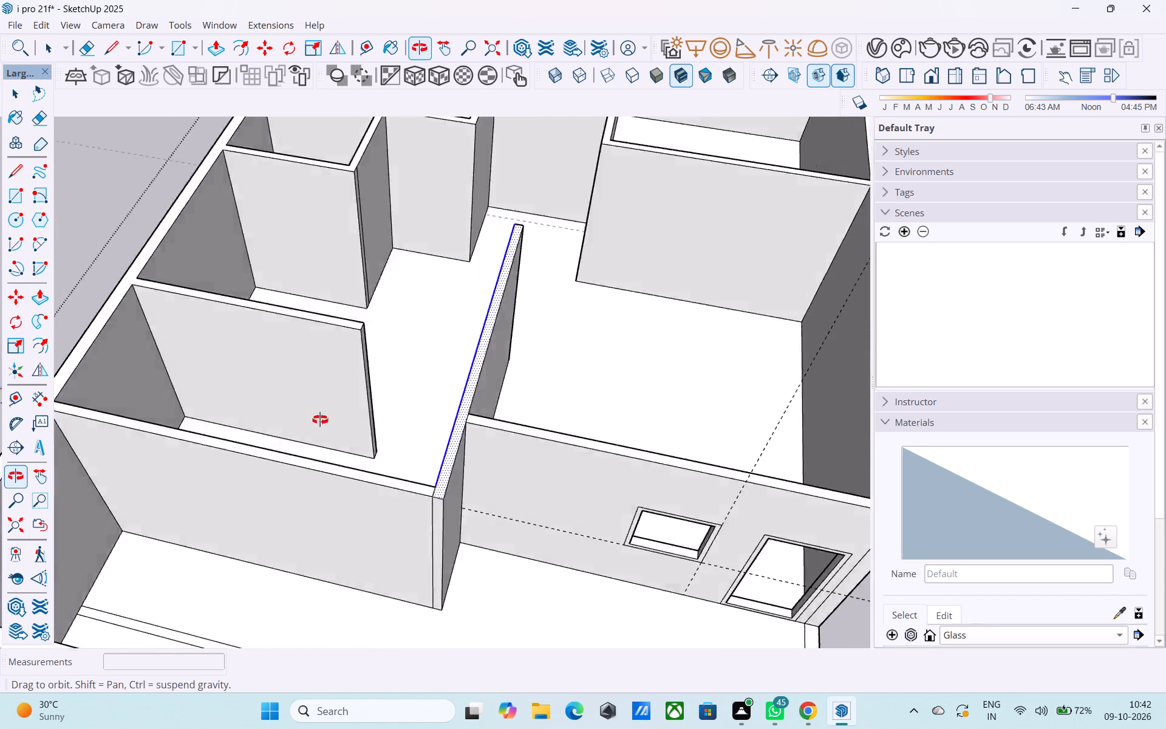
middle_click_drag(320, 420, 401, 389)
scroll(392, 409, "down", 7)
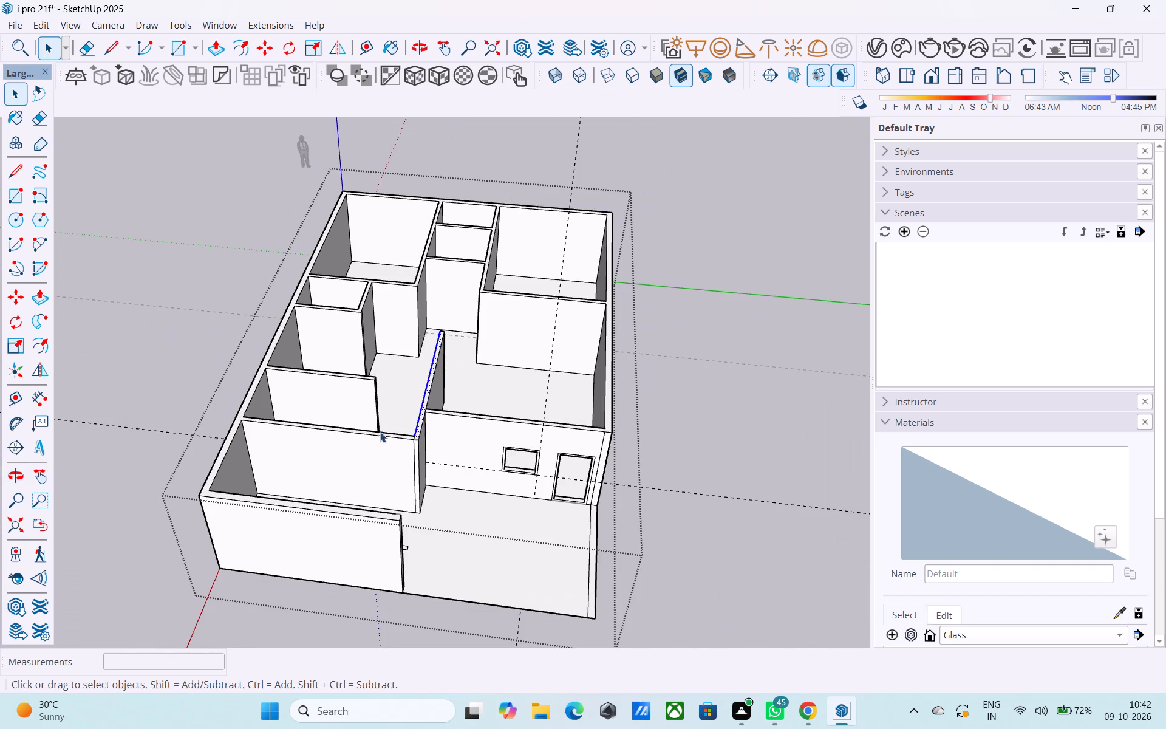
middle_click_drag(359, 460, 394, 433)
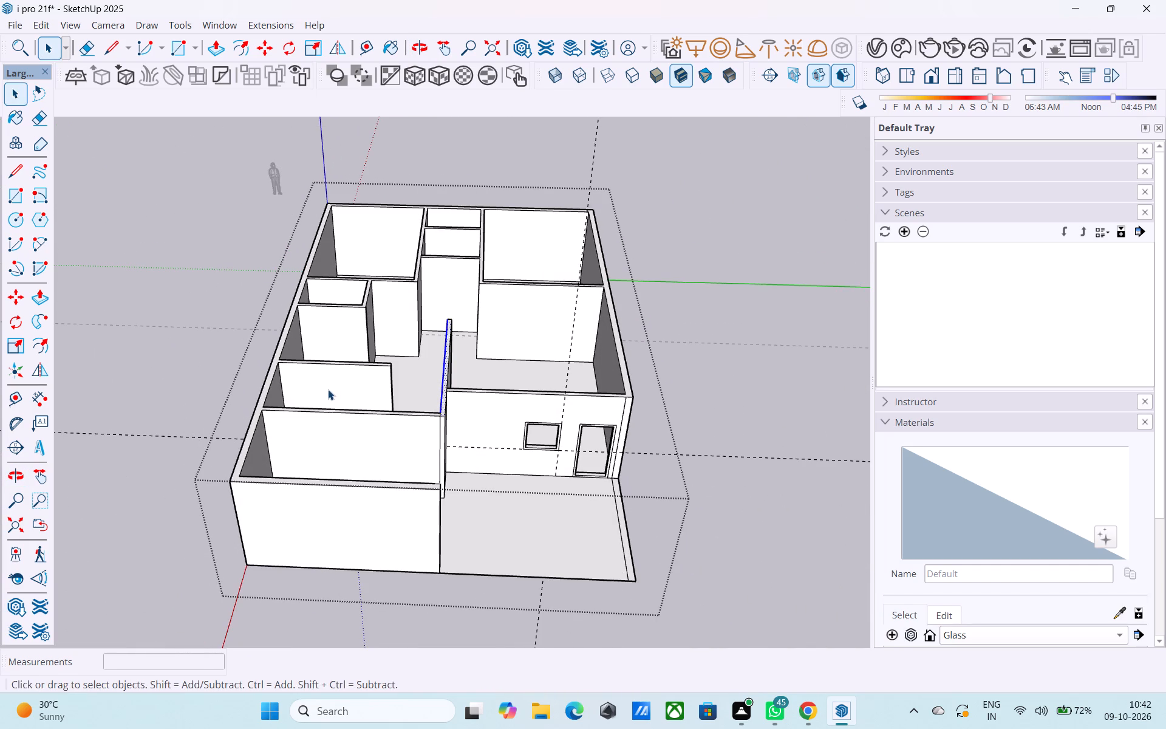
middle_click_drag(311, 451, 365, 299)
scroll(340, 210, "down", 1)
middle_click_drag(365, 300, 366, 327)
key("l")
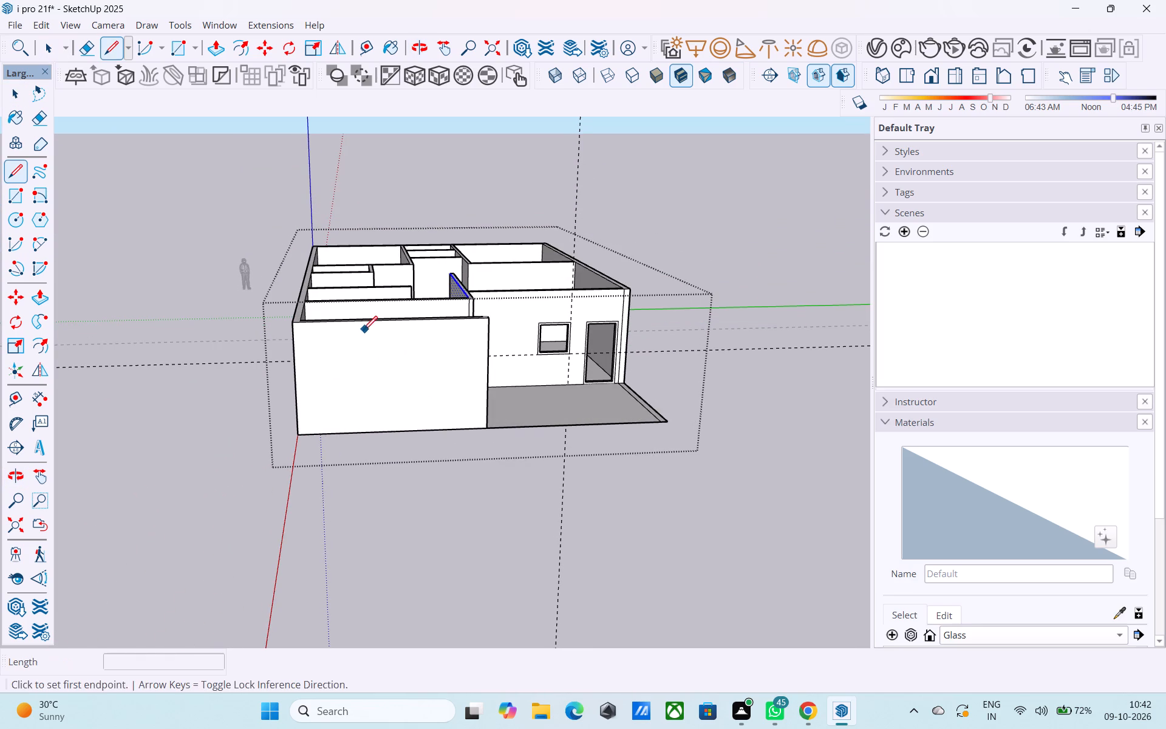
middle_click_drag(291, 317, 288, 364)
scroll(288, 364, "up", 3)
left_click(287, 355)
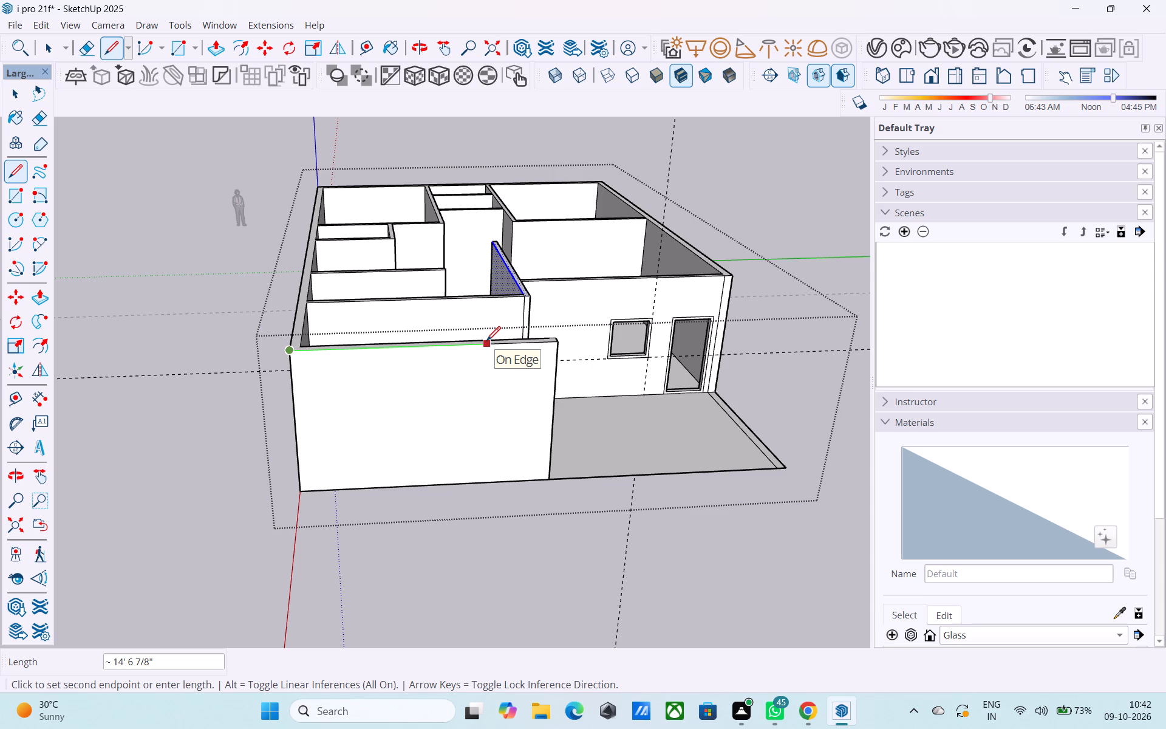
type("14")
Place a vertical guide on the front room's outer front wall, 12' from its outer corner edge.
key("t")
left_click(297, 417)
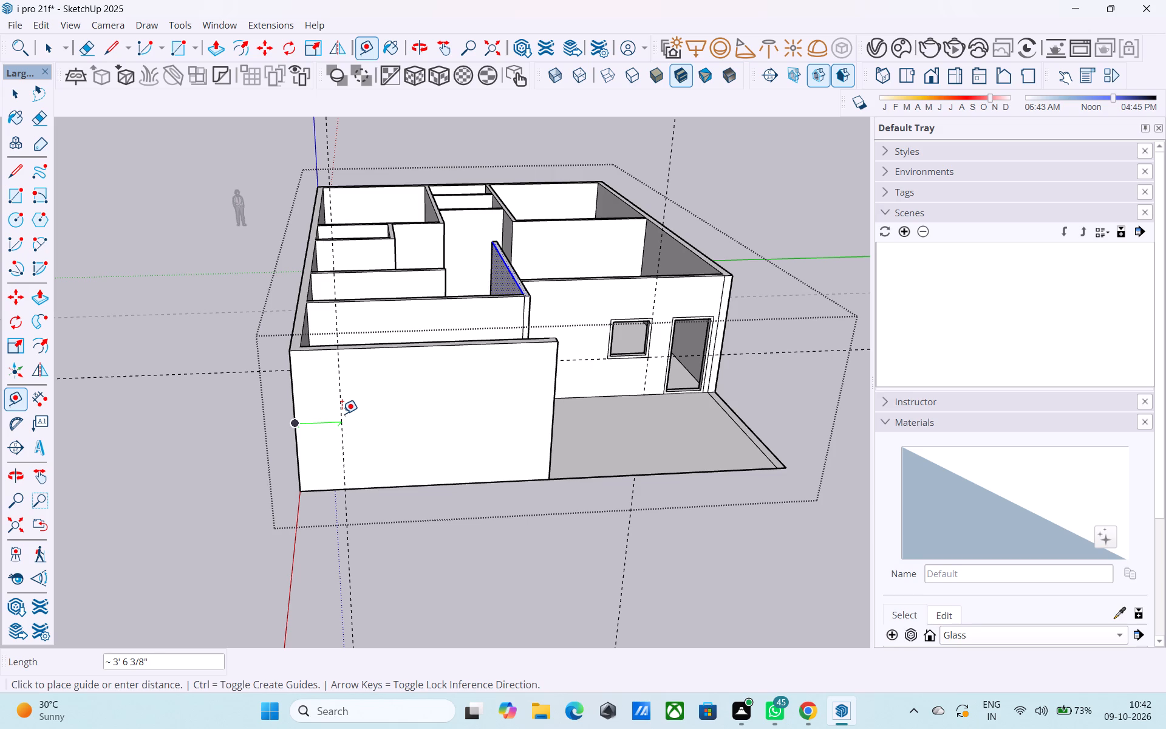
type("12'")
key("Return")
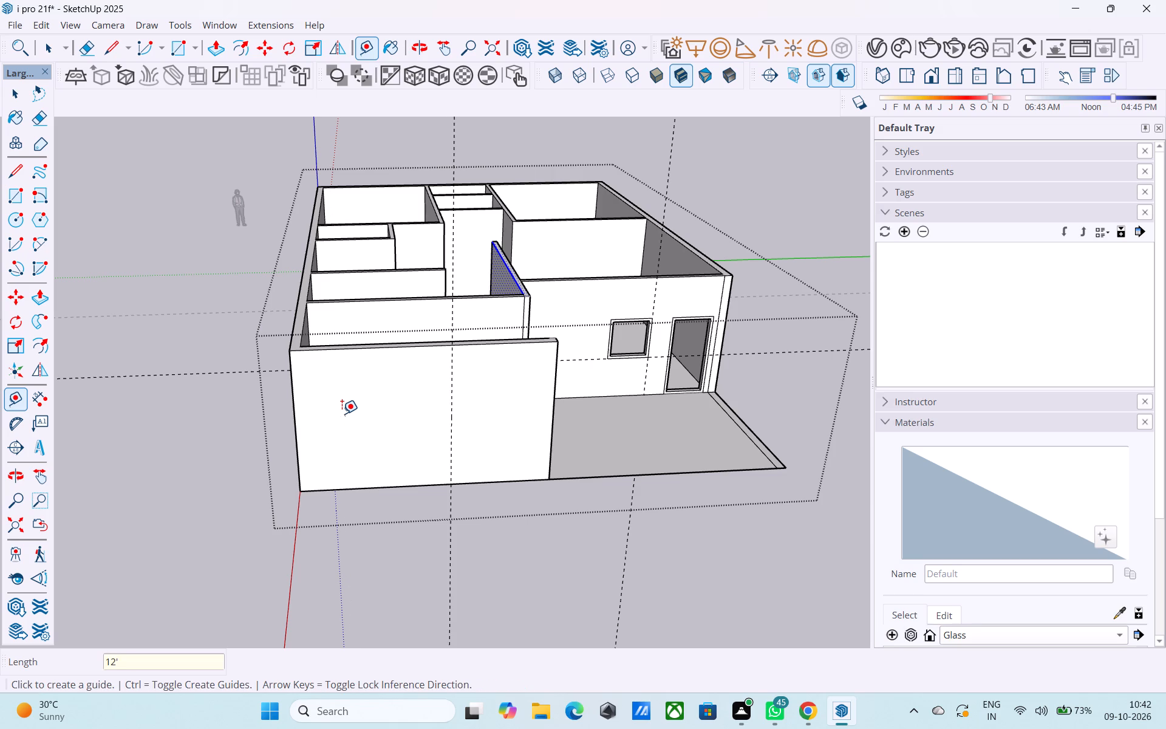
Draw a vertical line along the 12' guide on the front wall's outer face and continue it across the wall top.
middle_click_drag(383, 381, 389, 303)
scroll(389, 302, "up", 1)
scroll(388, 298, "down", 3)
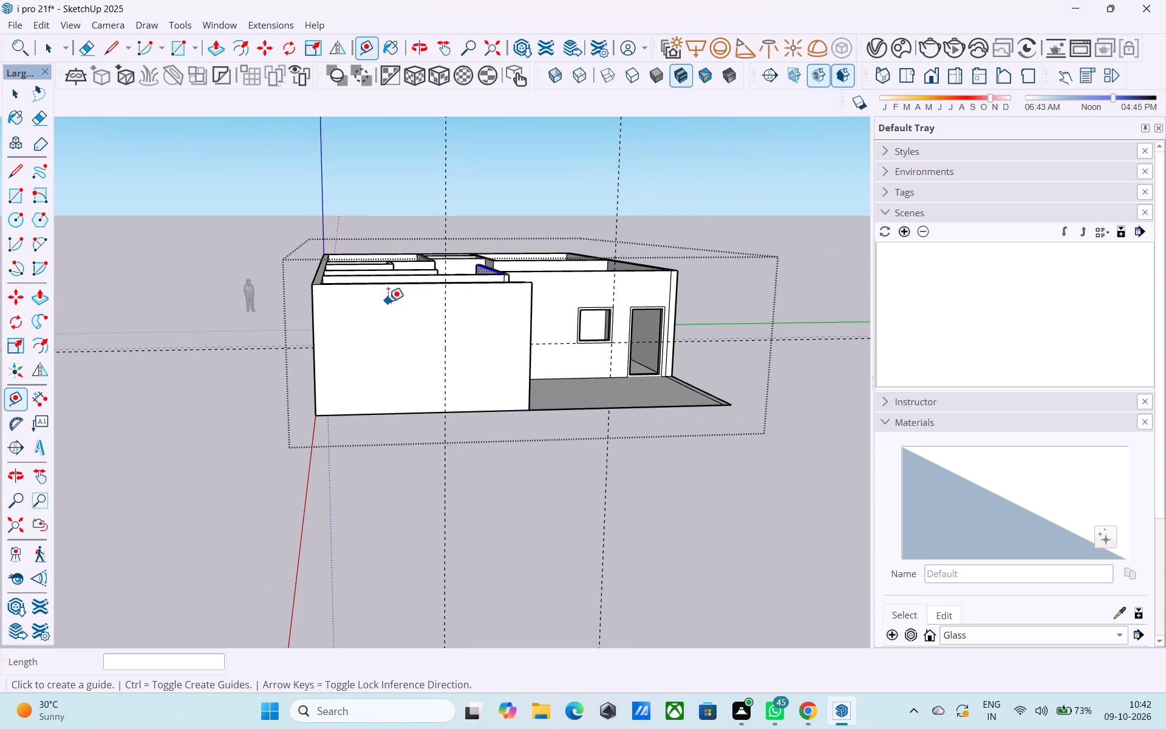
scroll(403, 345, "down", 1)
middle_click_drag(403, 344, 399, 375)
key("l")
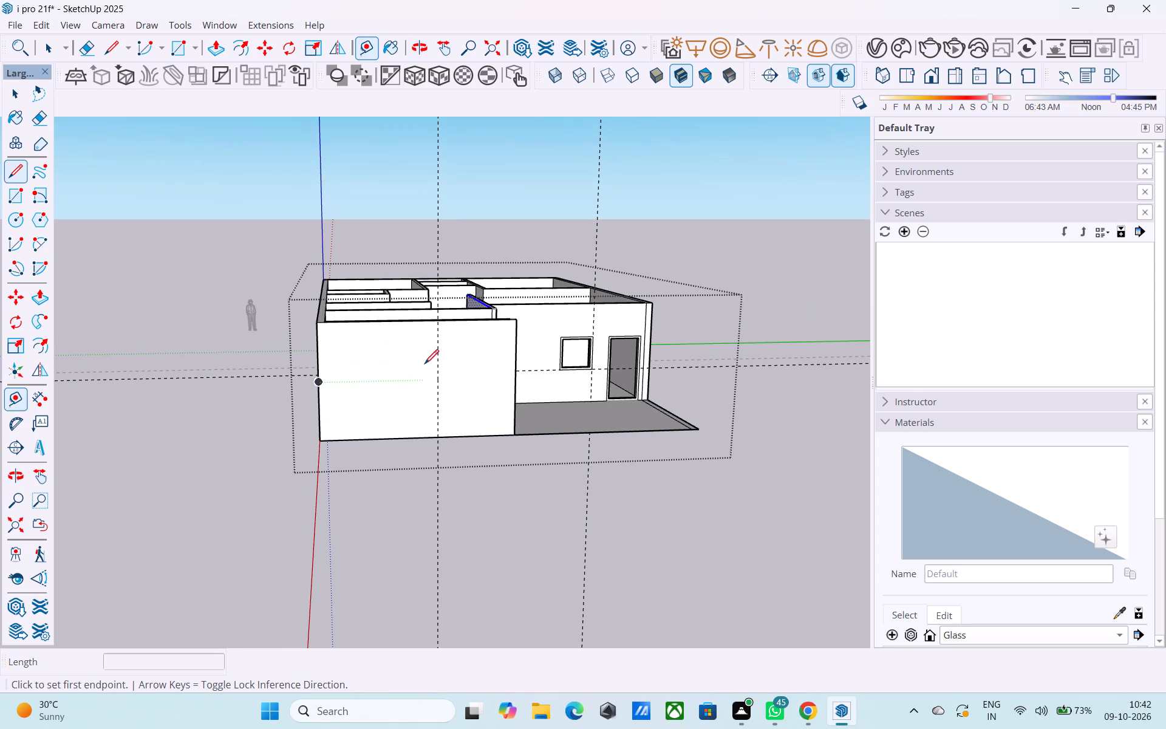
scroll(440, 412, "up", 6)
left_click(437, 456)
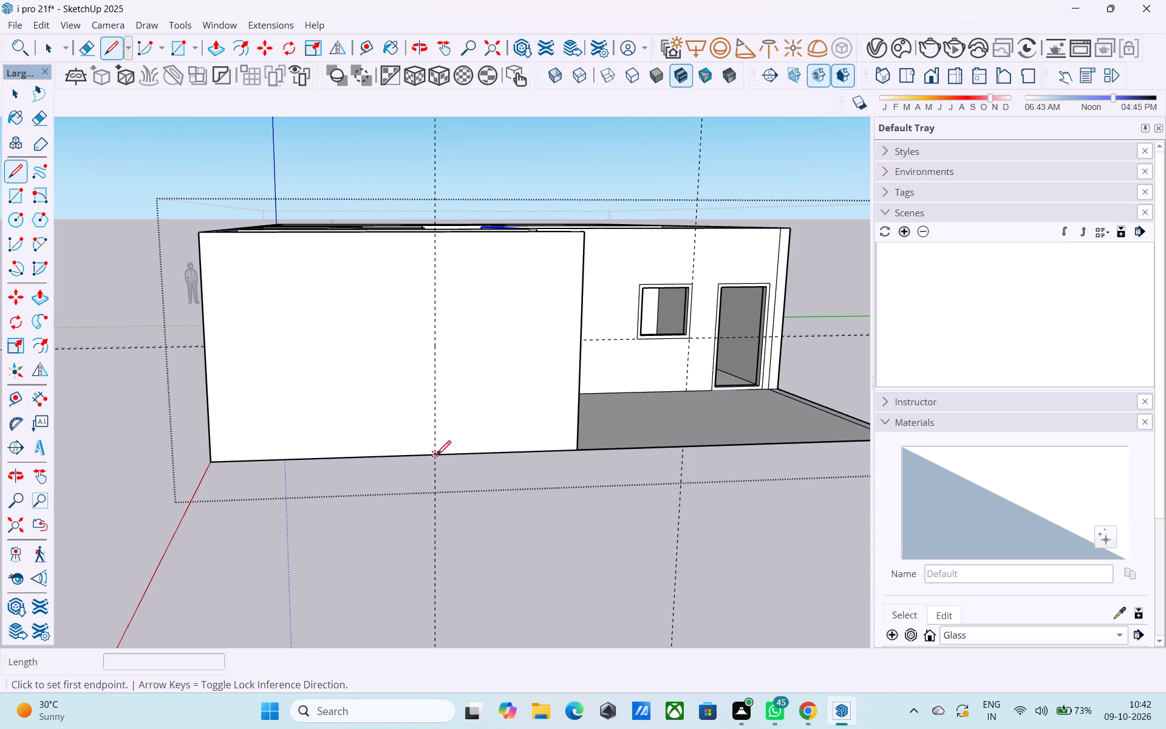
left_click(433, 236)
middle_click_drag(442, 246, 435, 269)
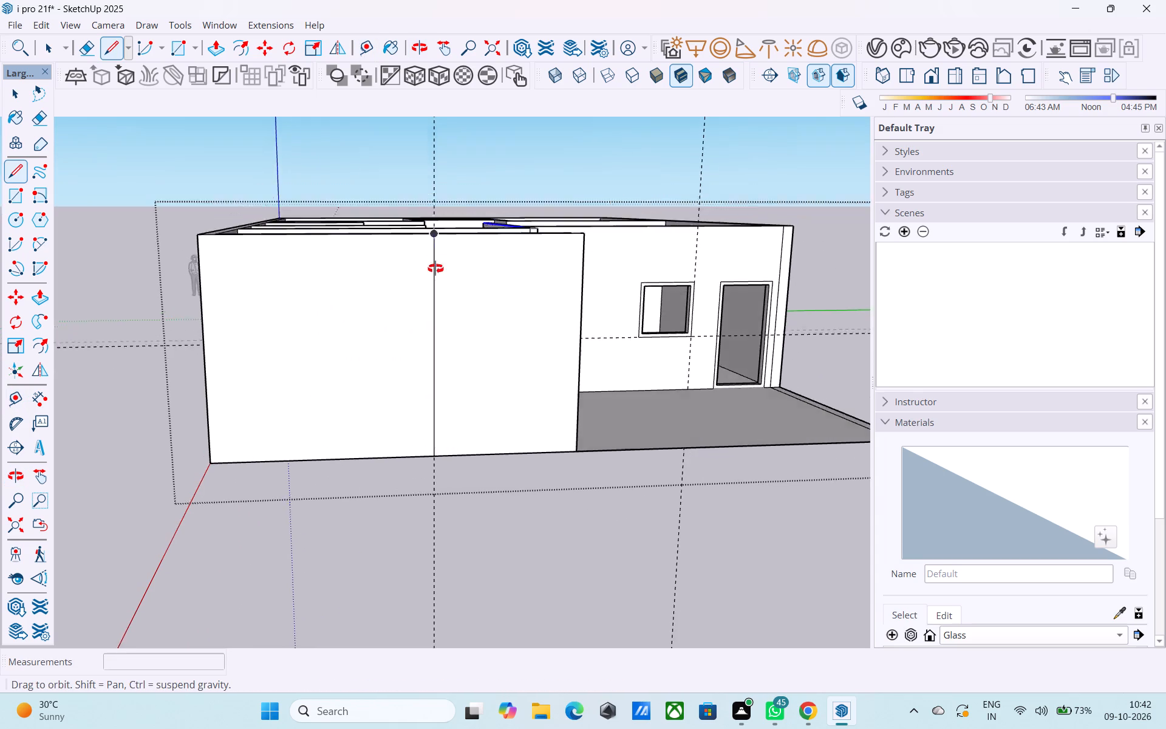
middle_click_drag(435, 269, 369, 528)
scroll(417, 414, "up", 2)
left_click(403, 393)
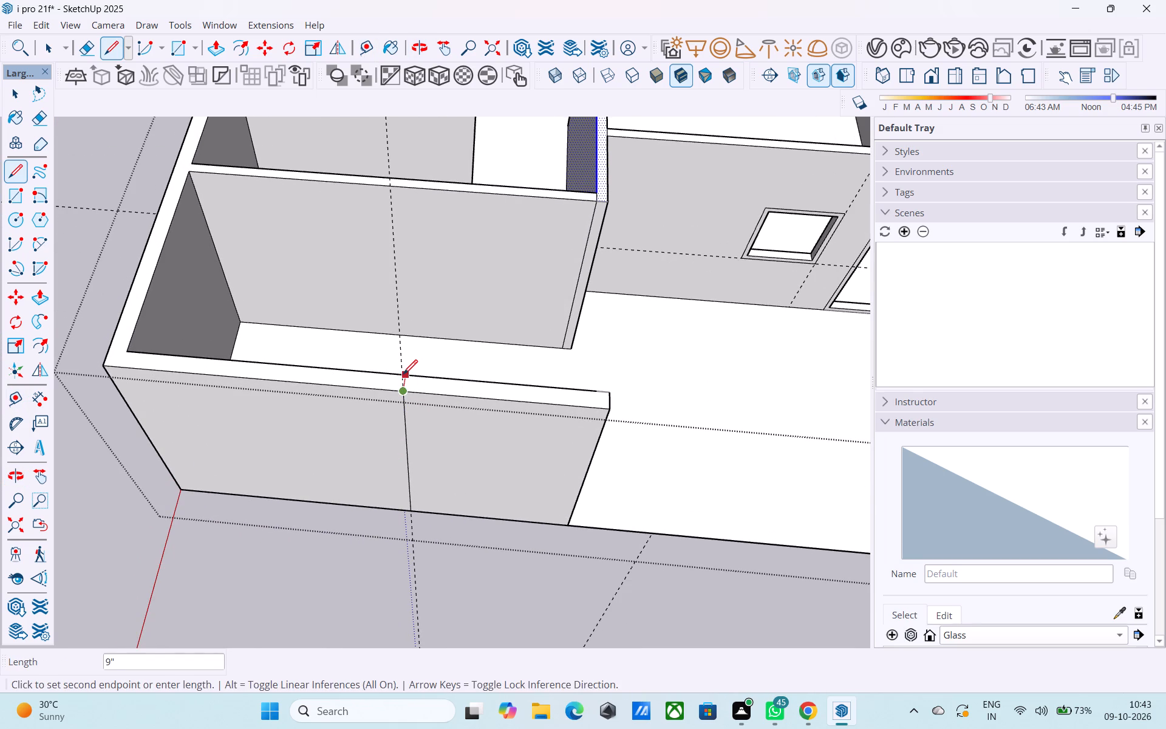
left_click(404, 375)
Push the top face of the front wall section between the new line and the porch down 12' to remove it.
key("space")
left_click(413, 386)
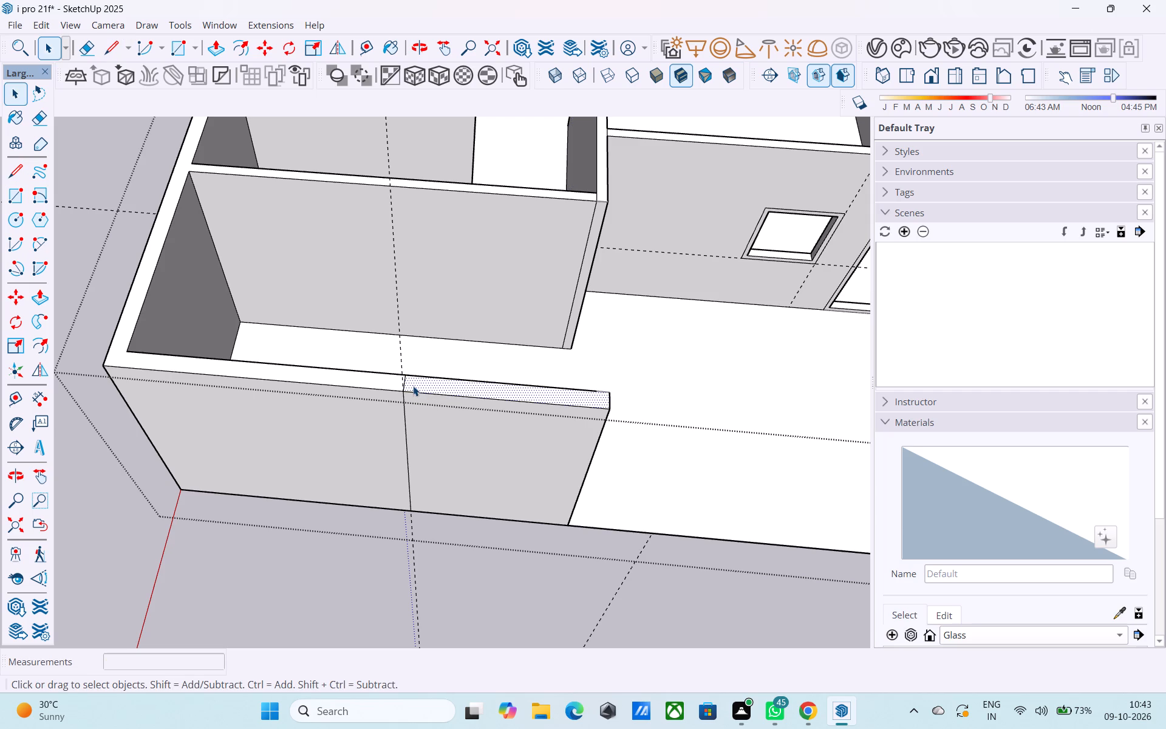
key("p")
left_click(423, 383)
left_click(692, 482)
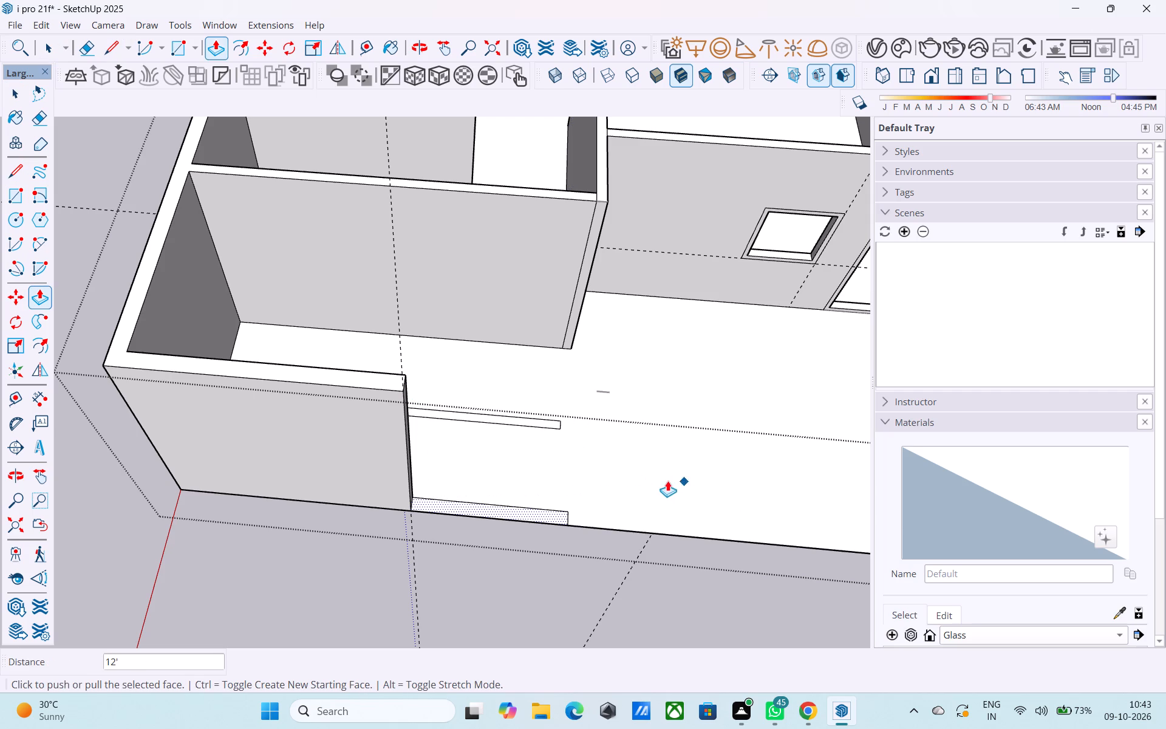
Erase the leftover floor edges where the removed front wall section stood.
key("e")
left_click(551, 511)
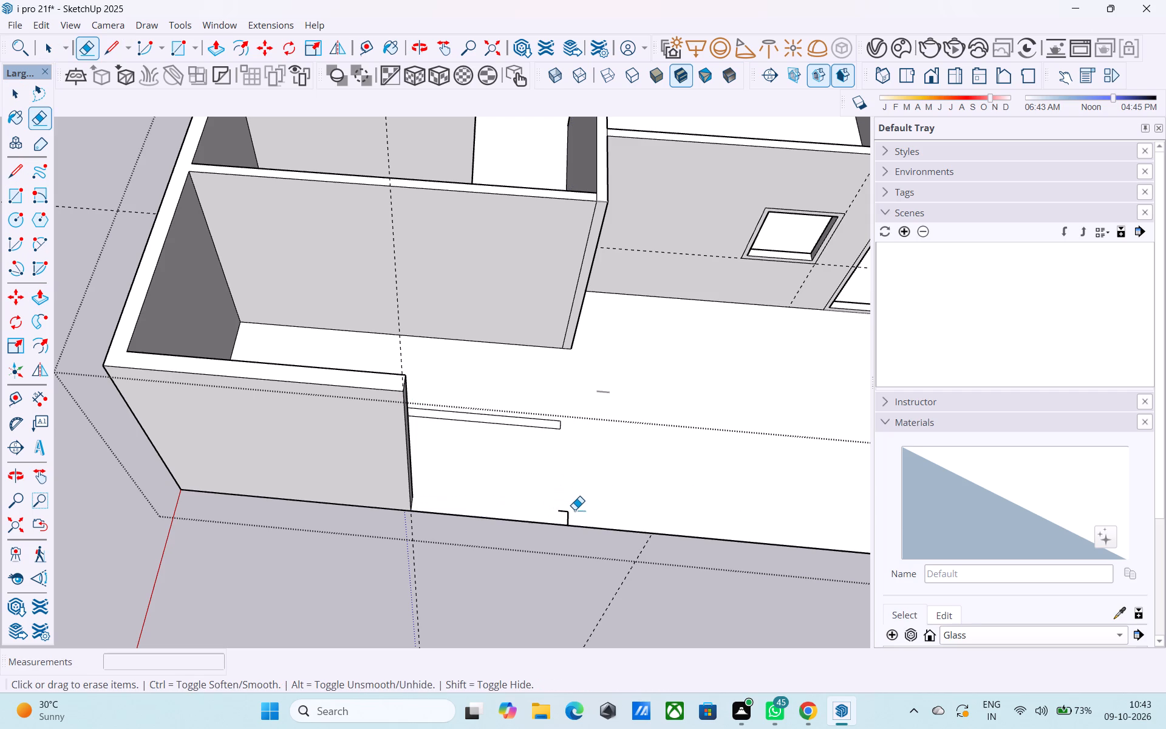
left_click(569, 511)
left_click_drag(554, 419, 548, 433)
left_click(559, 426)
left_click(563, 428)
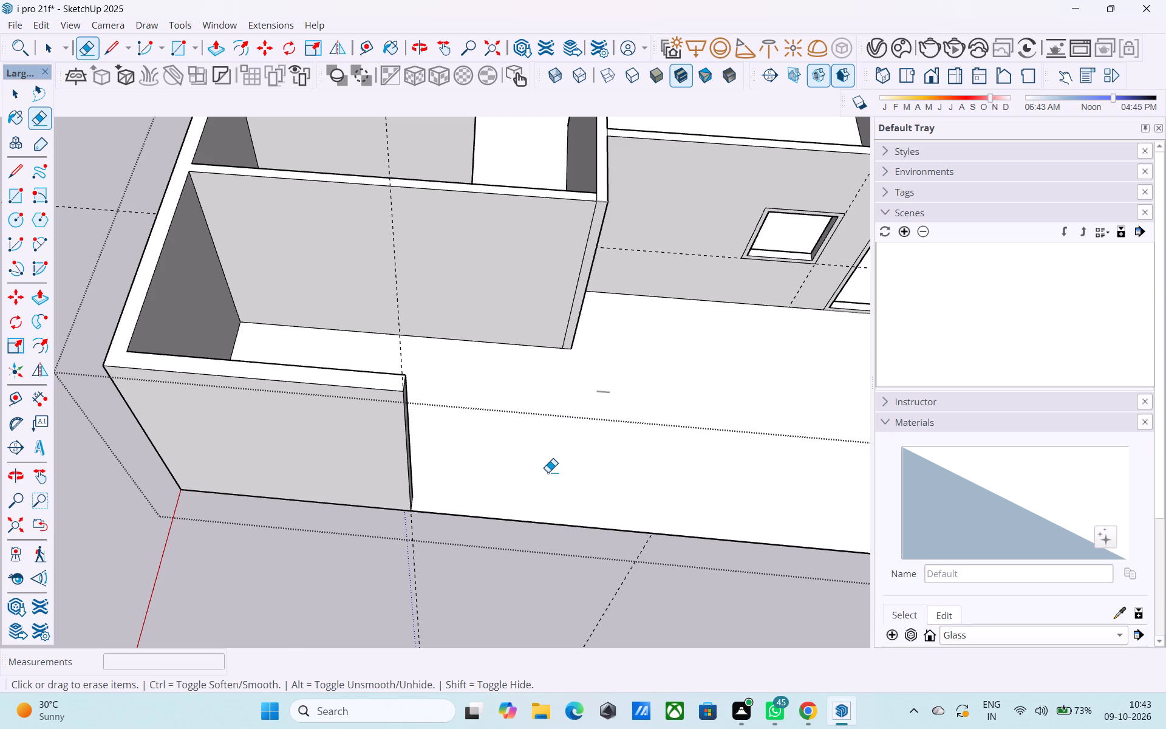
Close the walls group and erase the stray short line floating above the porch.
scroll(548, 472, "down", 14)
key("space")
left_click(722, 495)
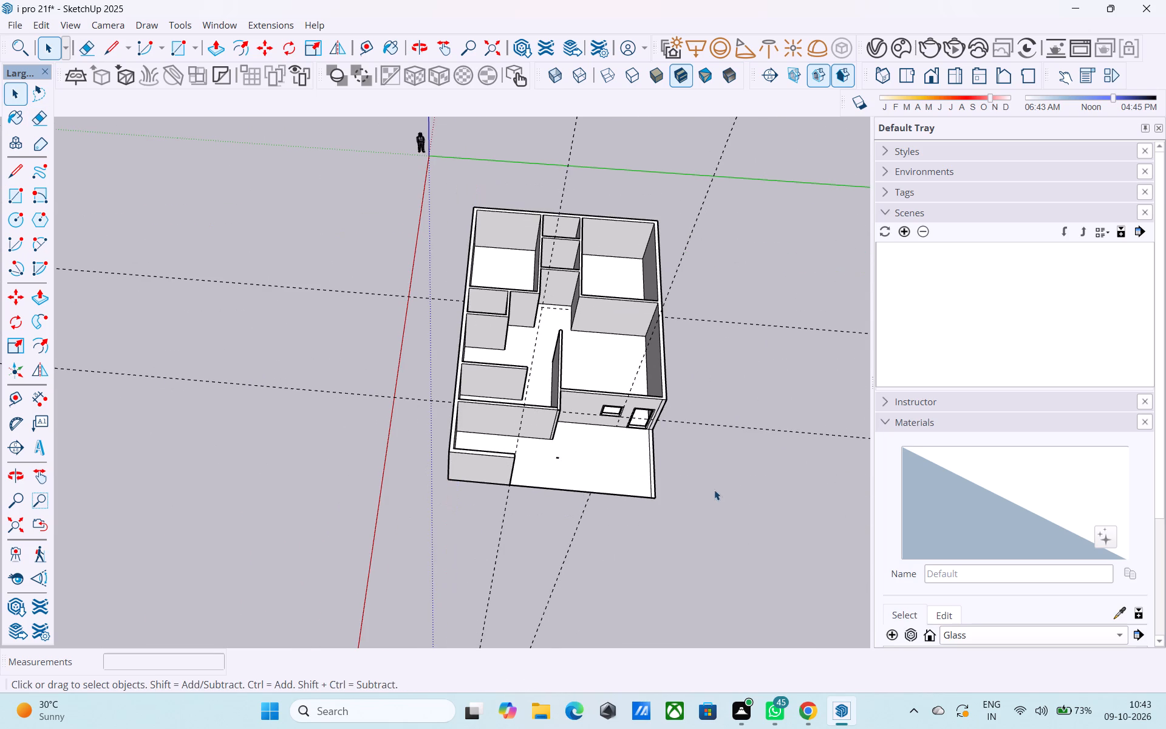
key("e")
left_click(564, 458)
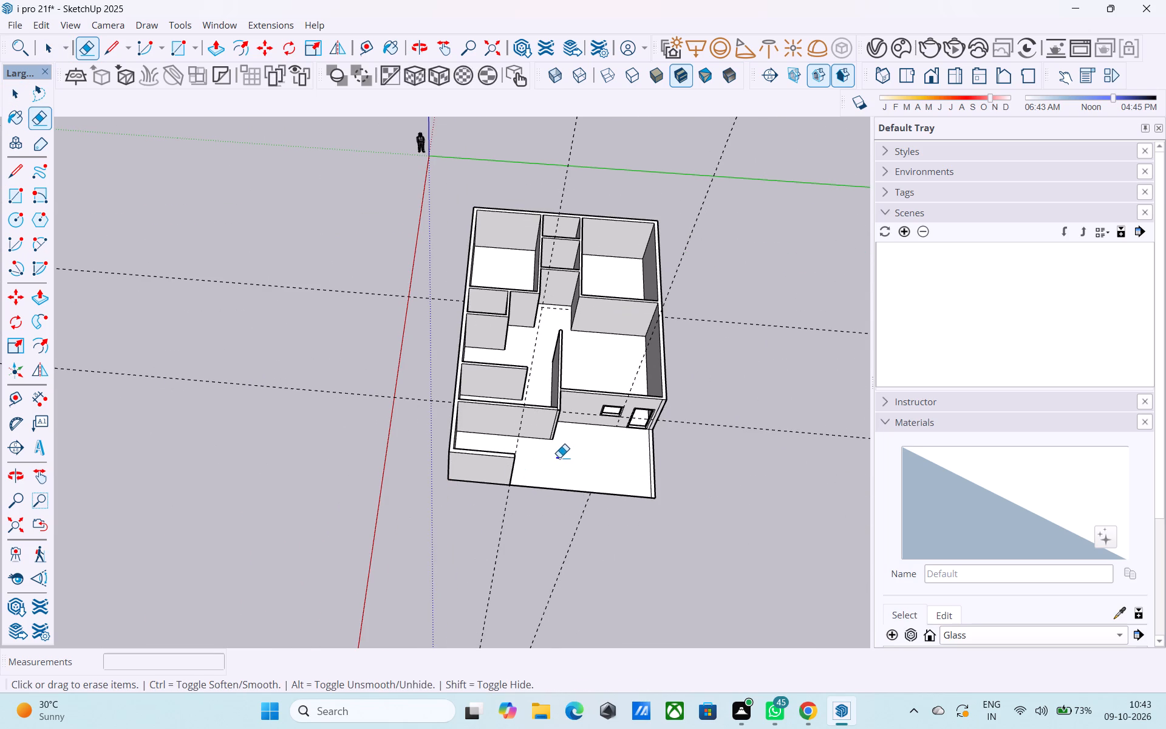
key("space")
Open the walls group and delete both segments of the leftover vertical line near the porch-side corner of the inner front-room wall.
double_click(562, 472)
middle_click_drag(561, 474, 599, 277)
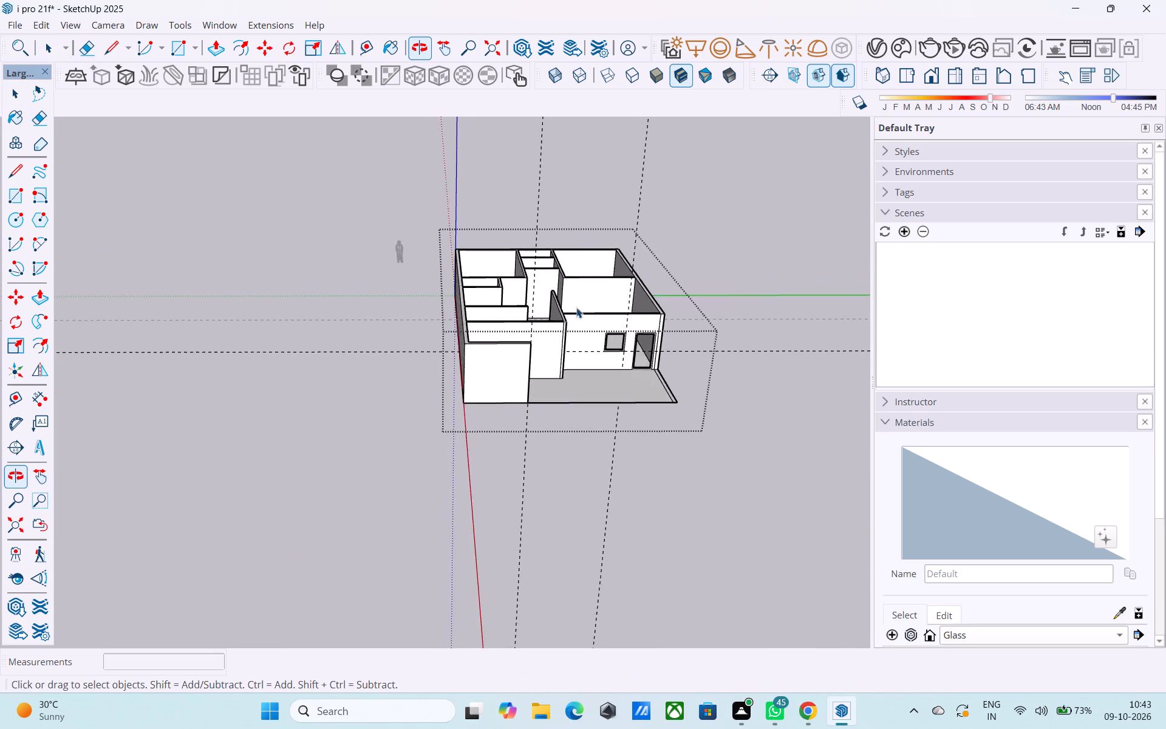
scroll(542, 379, "up", 9)
middle_click_drag(580, 338, 579, 311)
scroll(579, 306, "up", 3)
left_click(583, 308)
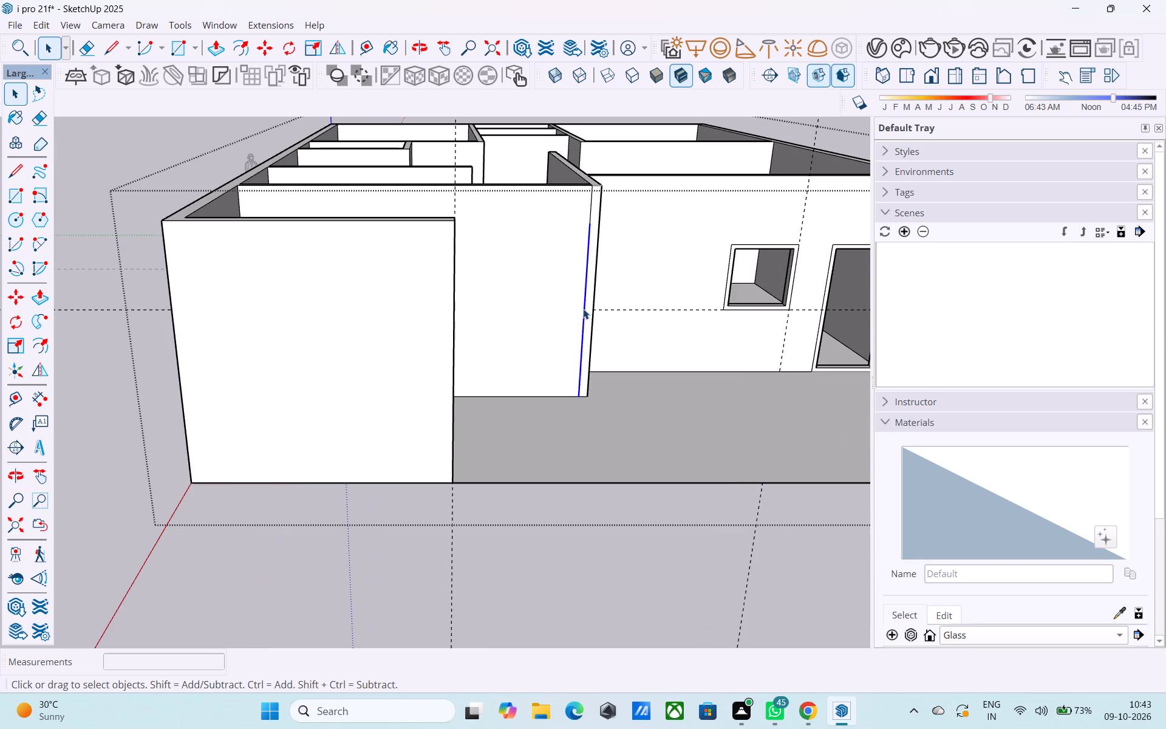
key("Delete")
left_click(589, 217)
key("Delete")
Examine the porch corner, front room and interior walls from several angles, and close the walls group.
middle_click_drag(554, 298, 584, 251)
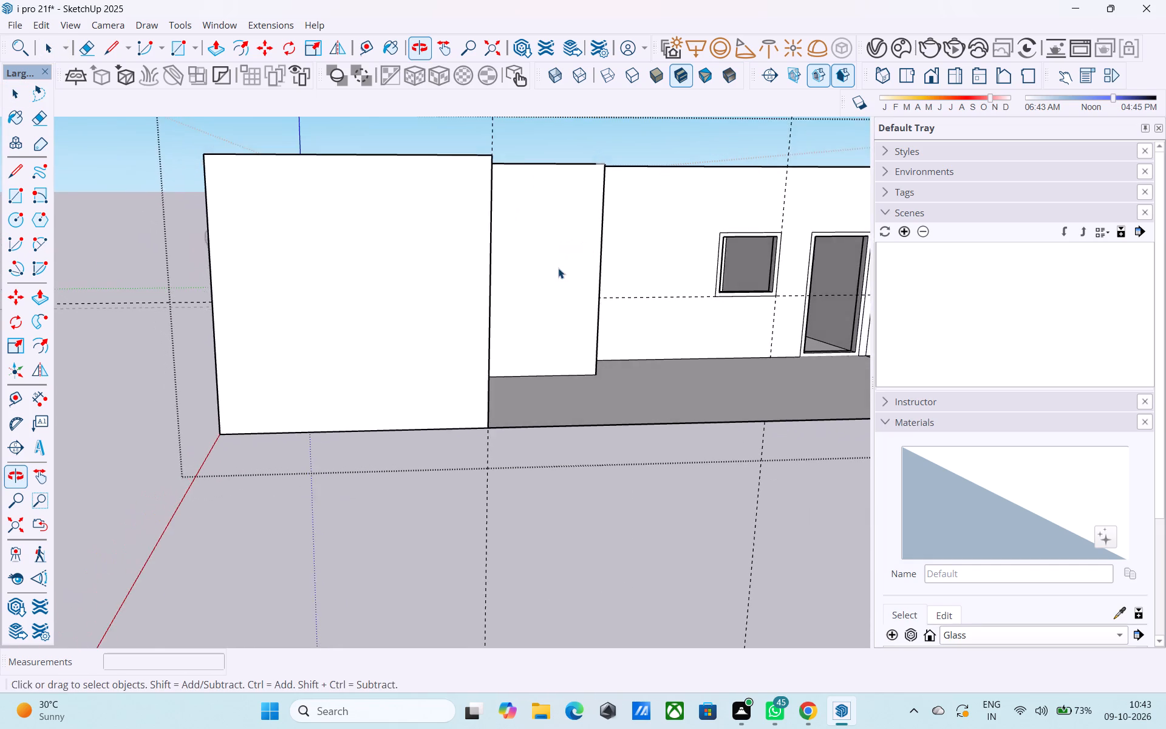
scroll(556, 275, "down", 2)
middle_click_drag(555, 279, 456, 349, "shift")
middle_click_drag(550, 341, 499, 499, "shift")
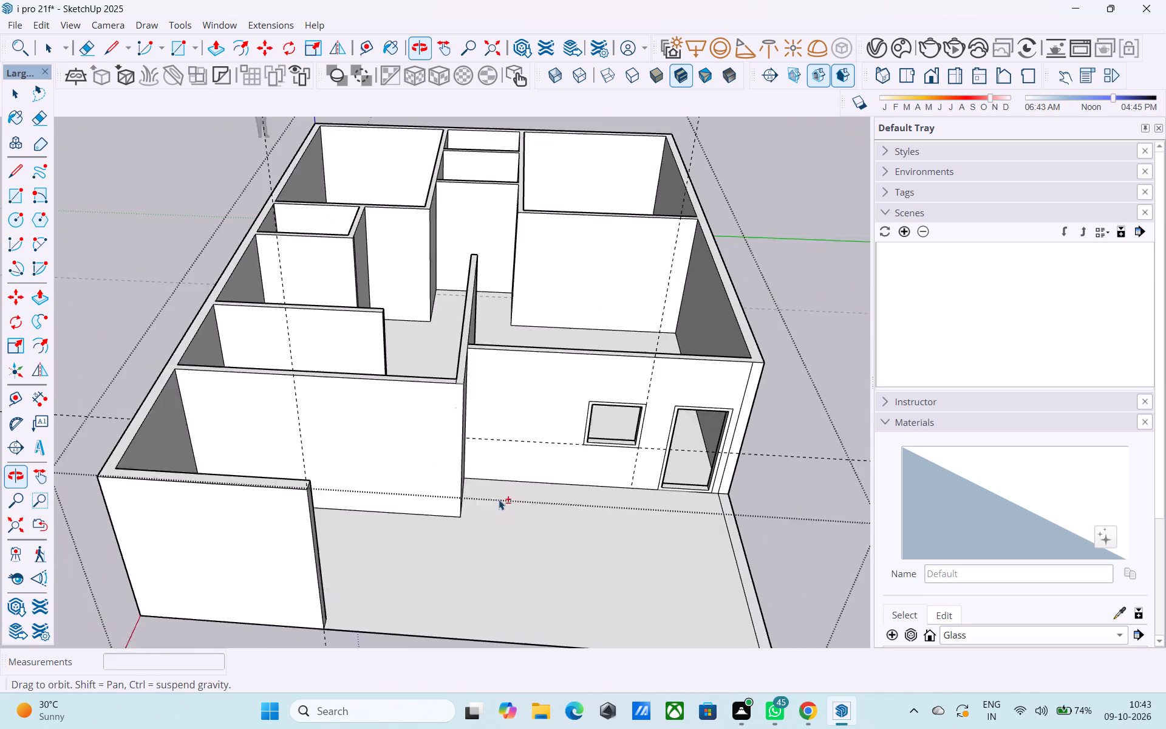
middle_click_drag(493, 434, 329, 491, "shift")
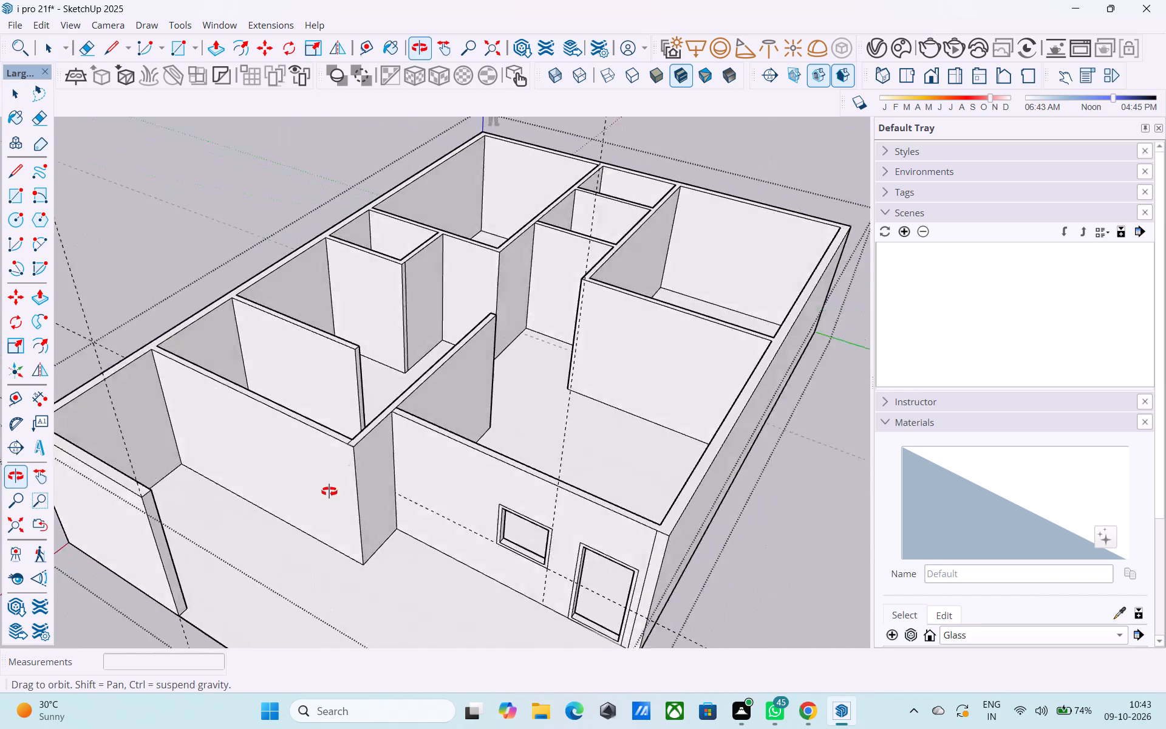
middle_click_drag(329, 491, 279, 491, "shift")
middle_click_drag(563, 402, 562, 433)
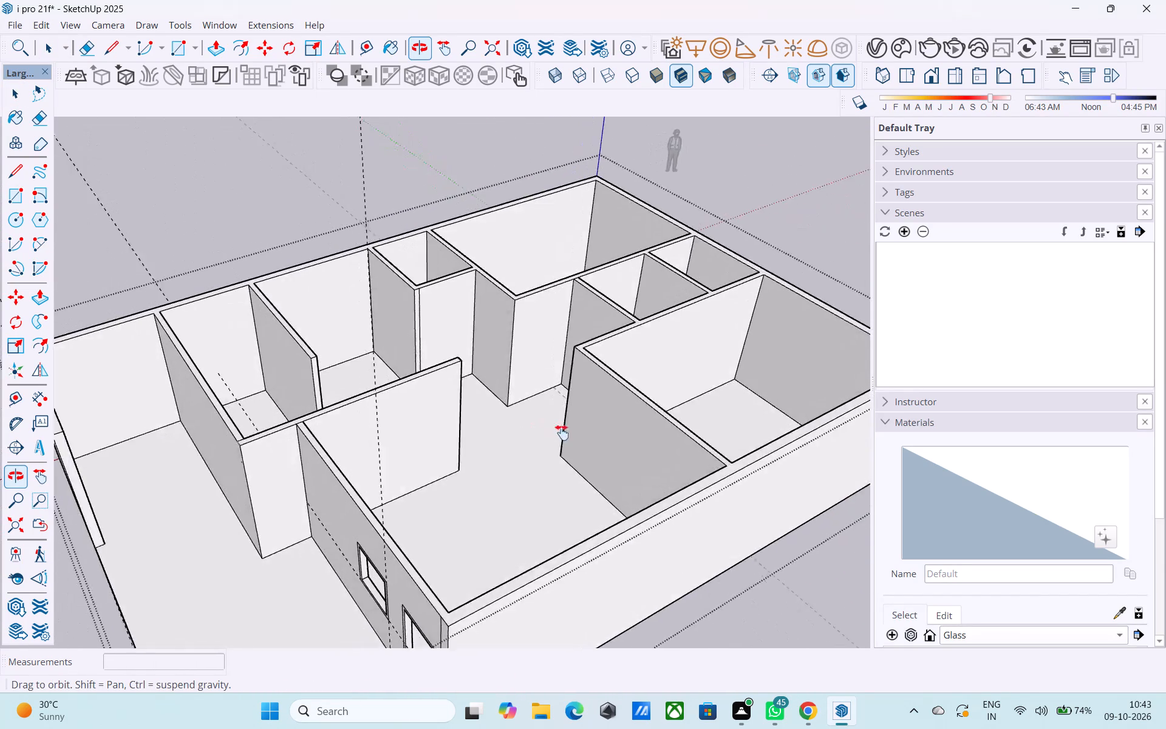
middle_click_drag(562, 433, 633, 421)
middle_click_drag(415, 438, 639, 344)
middle_click_drag(596, 366, 636, 393, "shift")
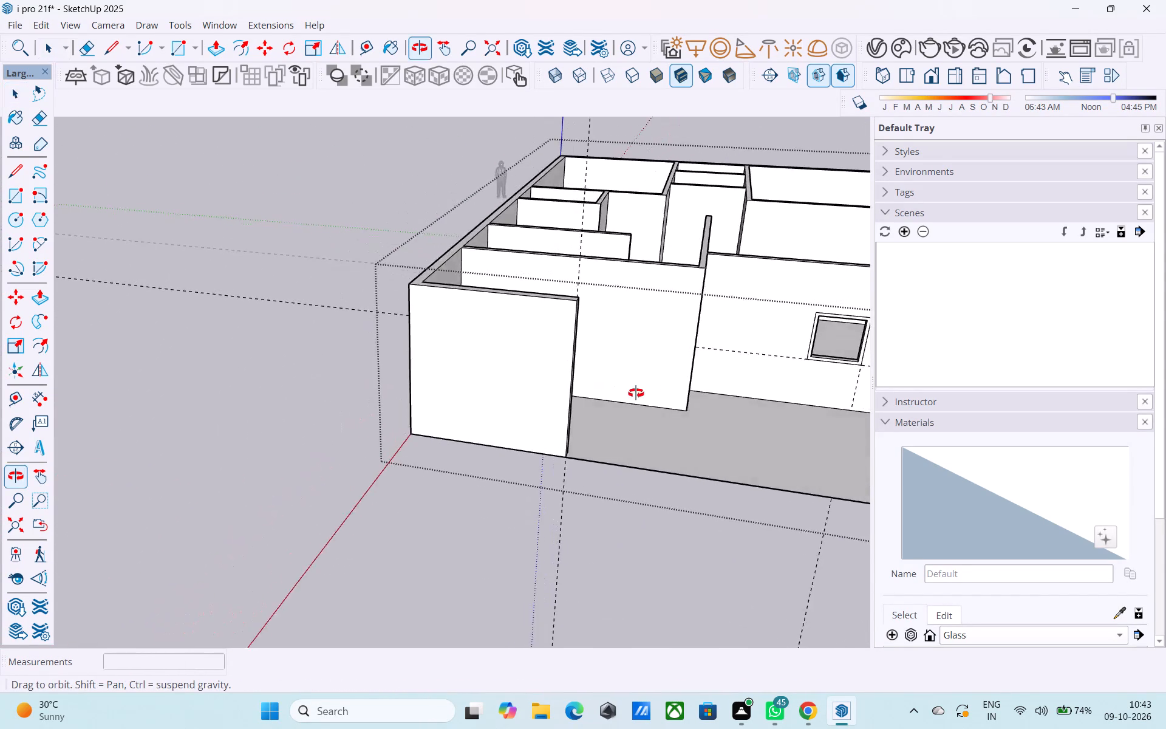
middle_click_drag(636, 393, 663, 414, "shift")
scroll(651, 405, "down", 3)
middle_click_drag(648, 412, 586, 448)
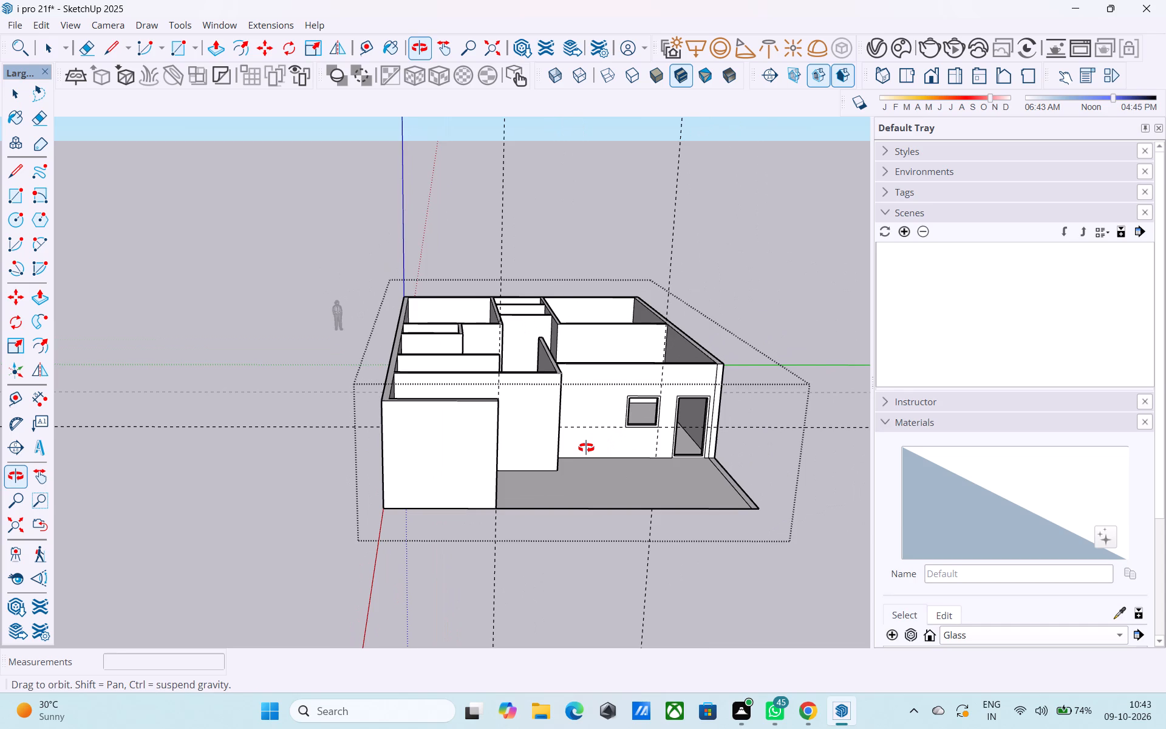
middle_click_drag(586, 448, 579, 460)
left_click(236, 299)
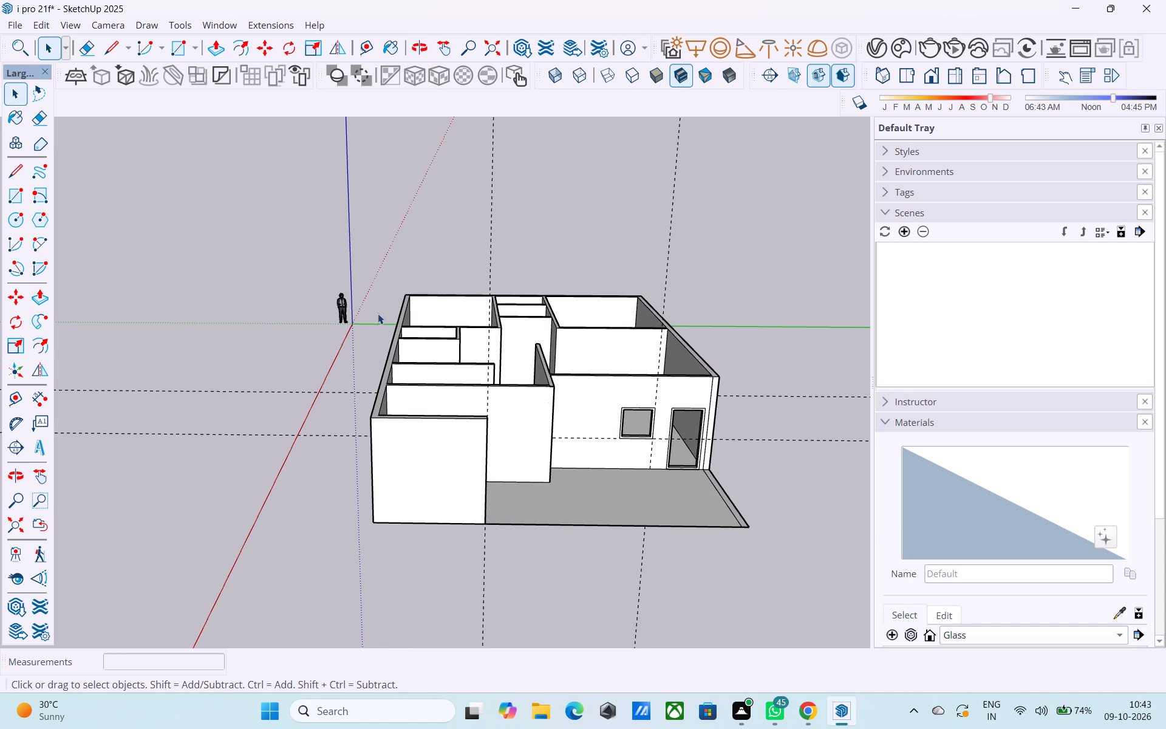
middle_click_drag(381, 326, 390, 449)
middle_click_drag(469, 425, 482, 403)
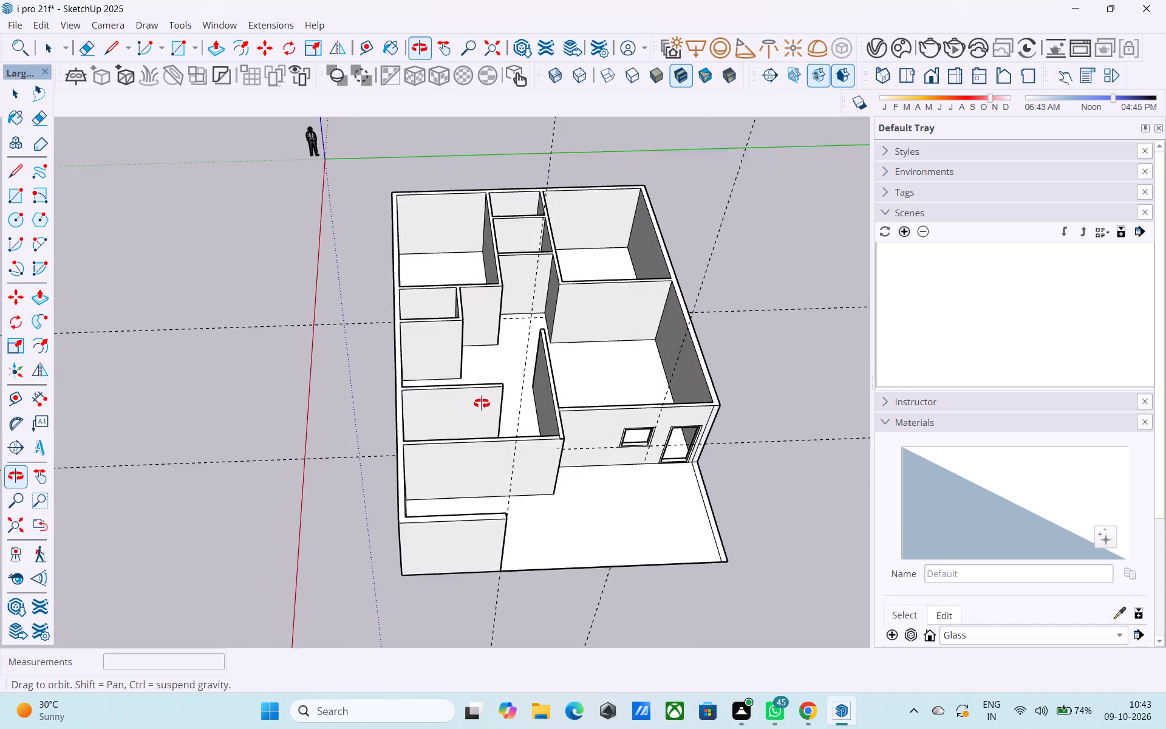
middle_click_drag(482, 403, 479, 409)
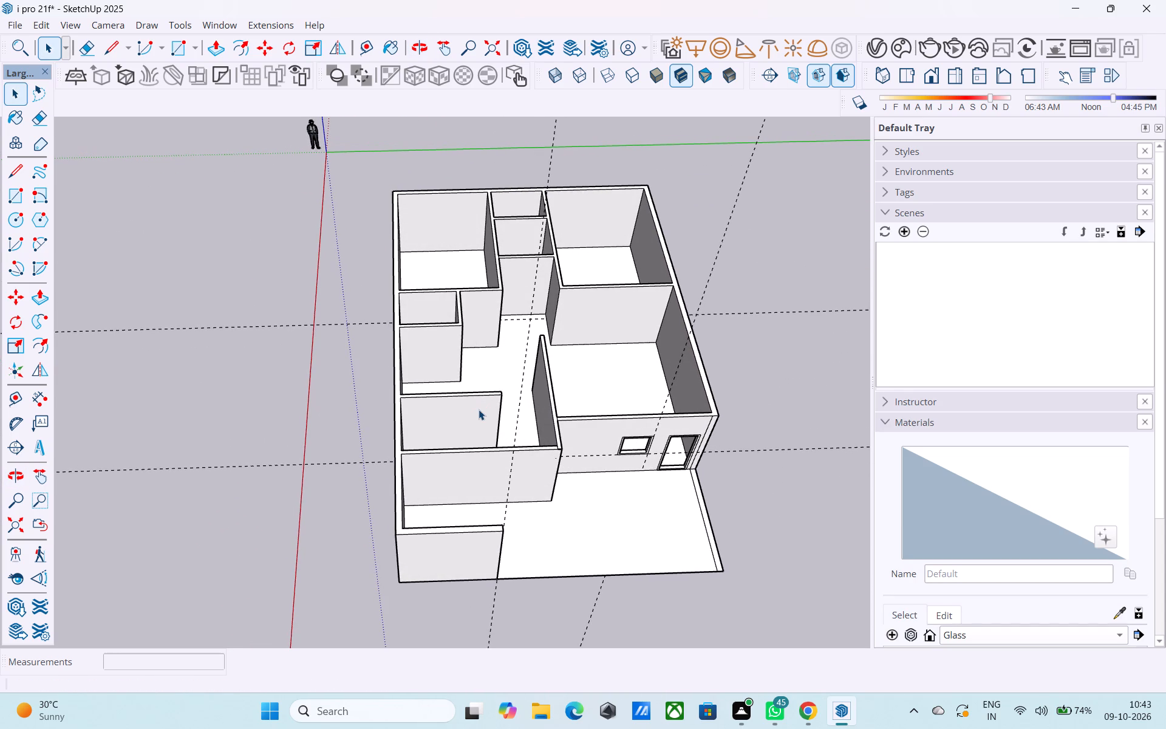
Draw a 9" line across the top of the outer side wall, level with the inner front-room wall's porch-facing face.
key("l")
scroll(415, 450, "up", 5)
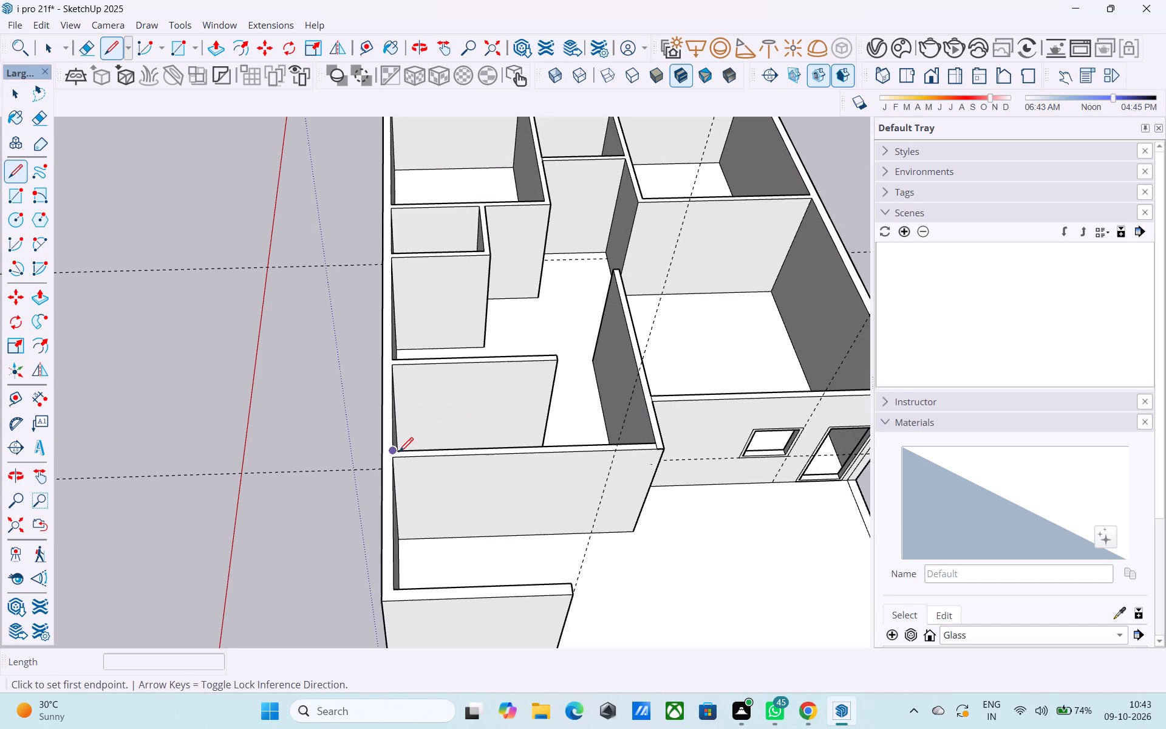
left_click(398, 458)
left_click(383, 460)
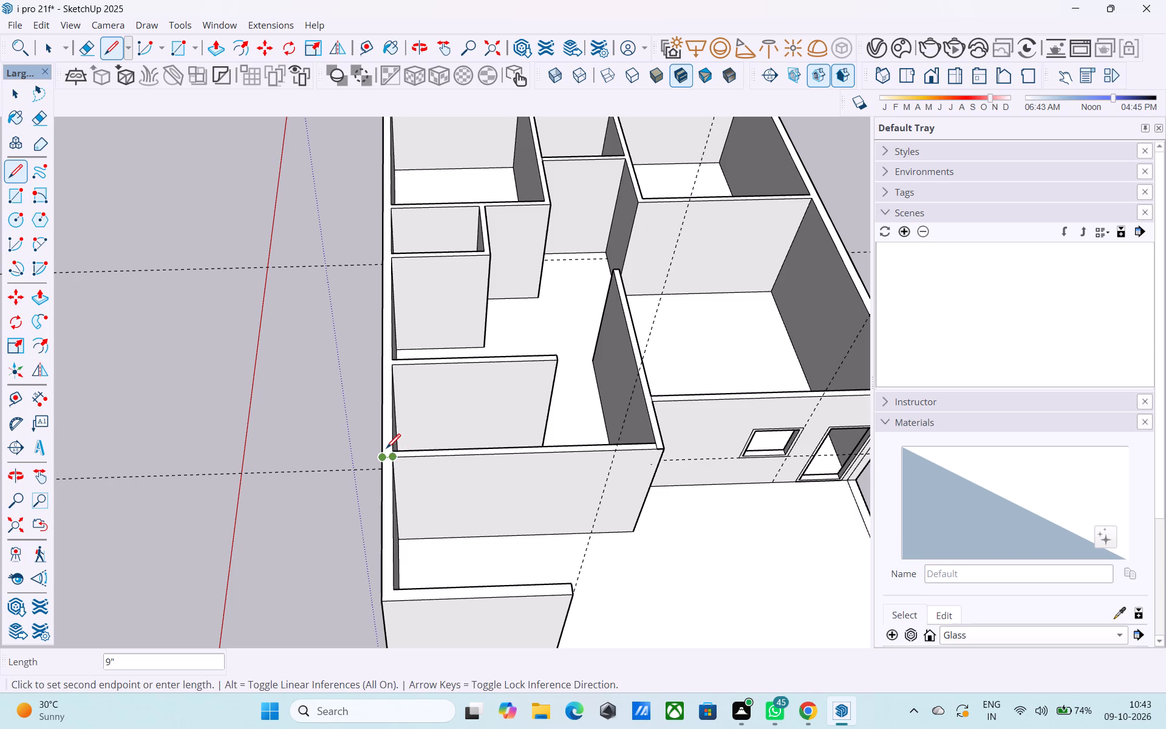
key("space")
Draw a 45' by 40' rectangle over the wall tops, from the rear outer corner to the opposite corner above the entrance door wall.
scroll(384, 448, "down", 4)
key("r")
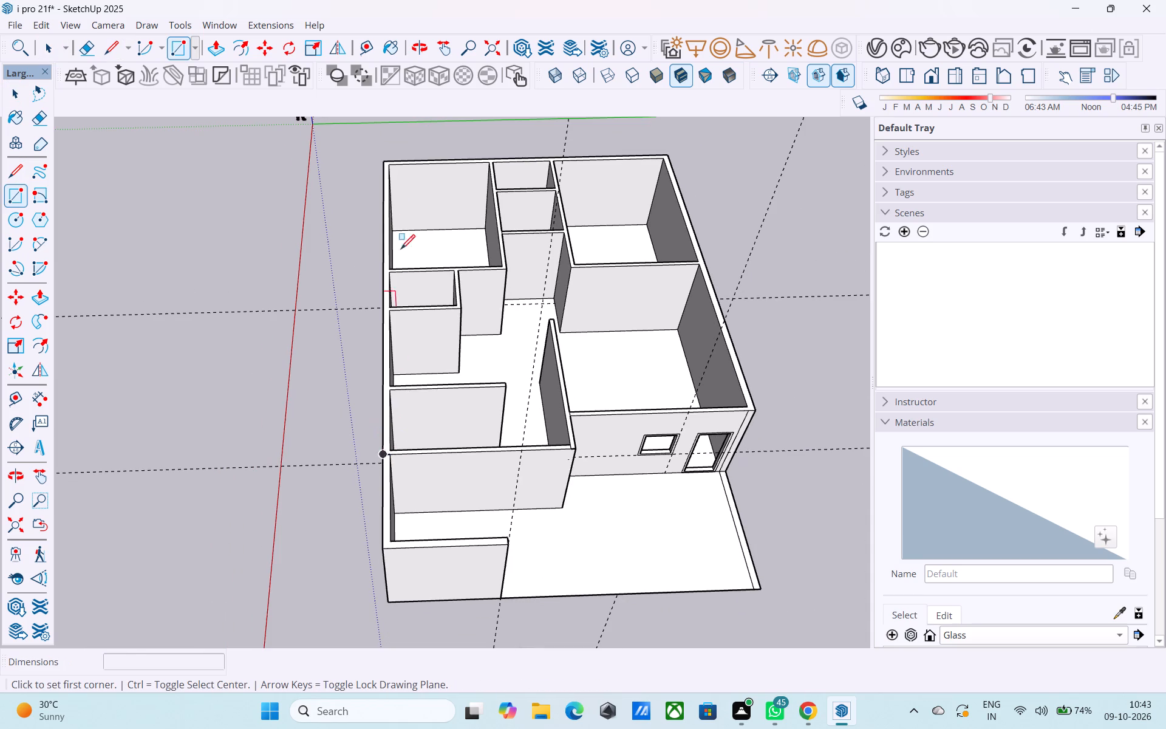
left_click(385, 161)
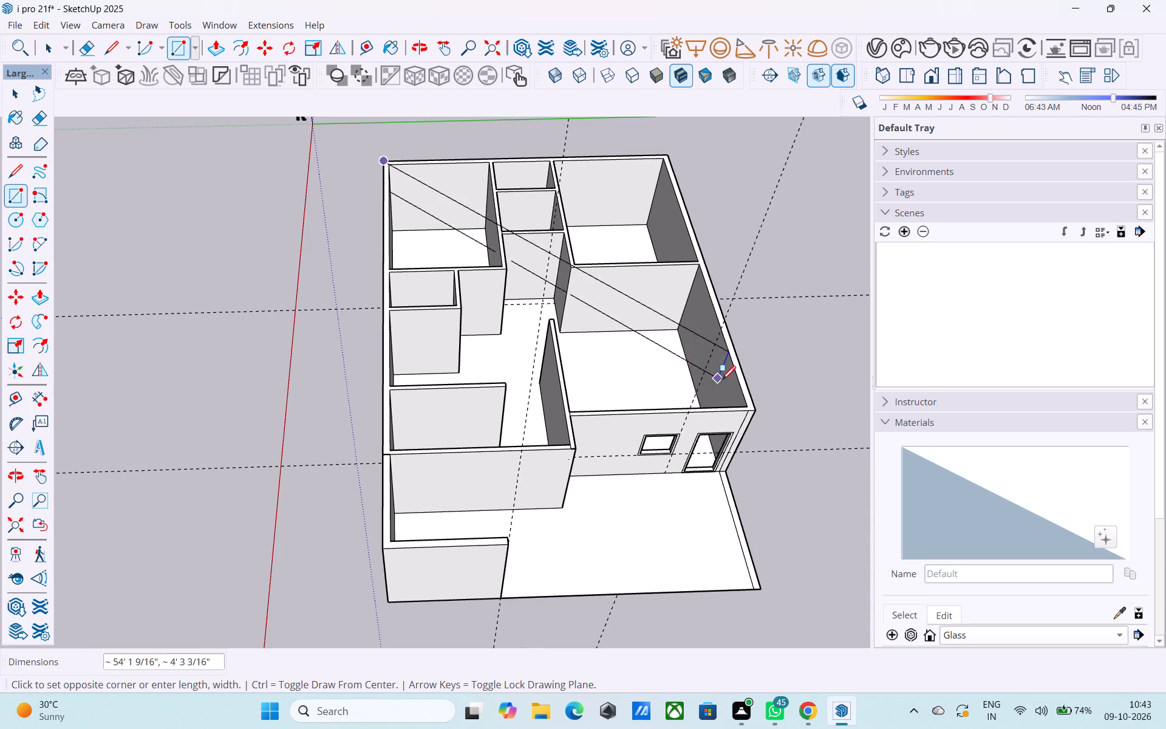
left_click(755, 409)
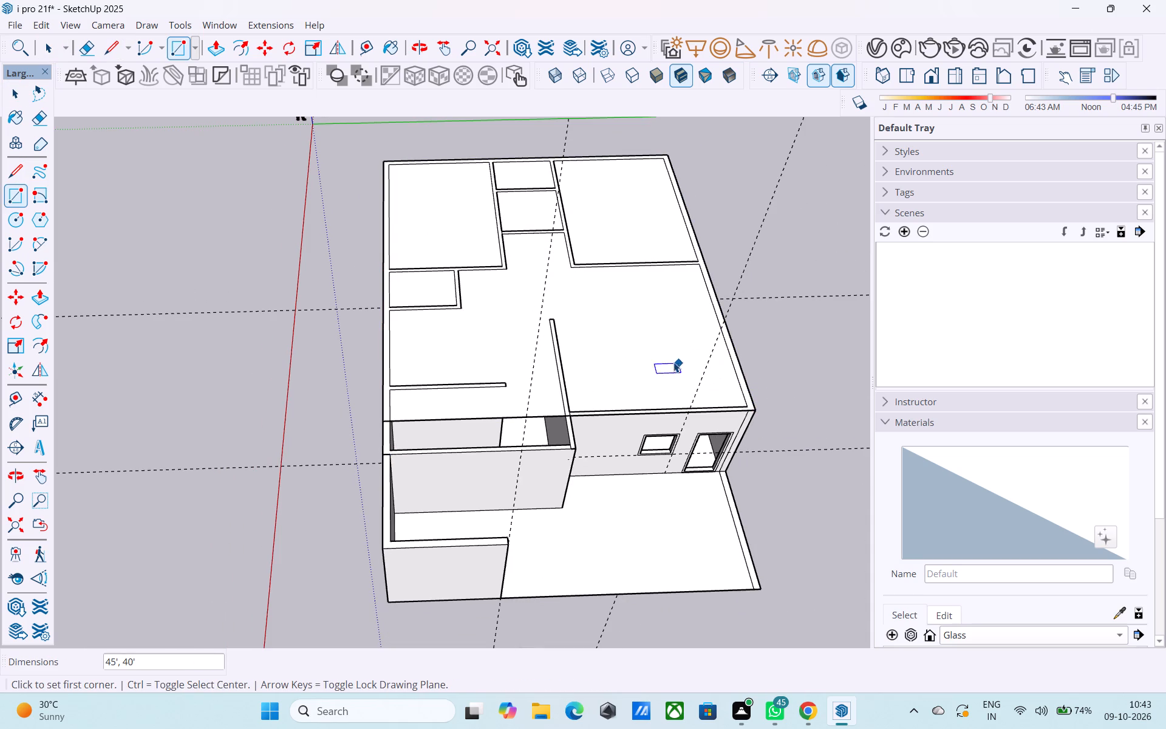
Push/Pull the rectangle over the wall tops up 6" to form the roof slab.
key("space")
left_click(673, 362)
key("p")
left_click(672, 362)
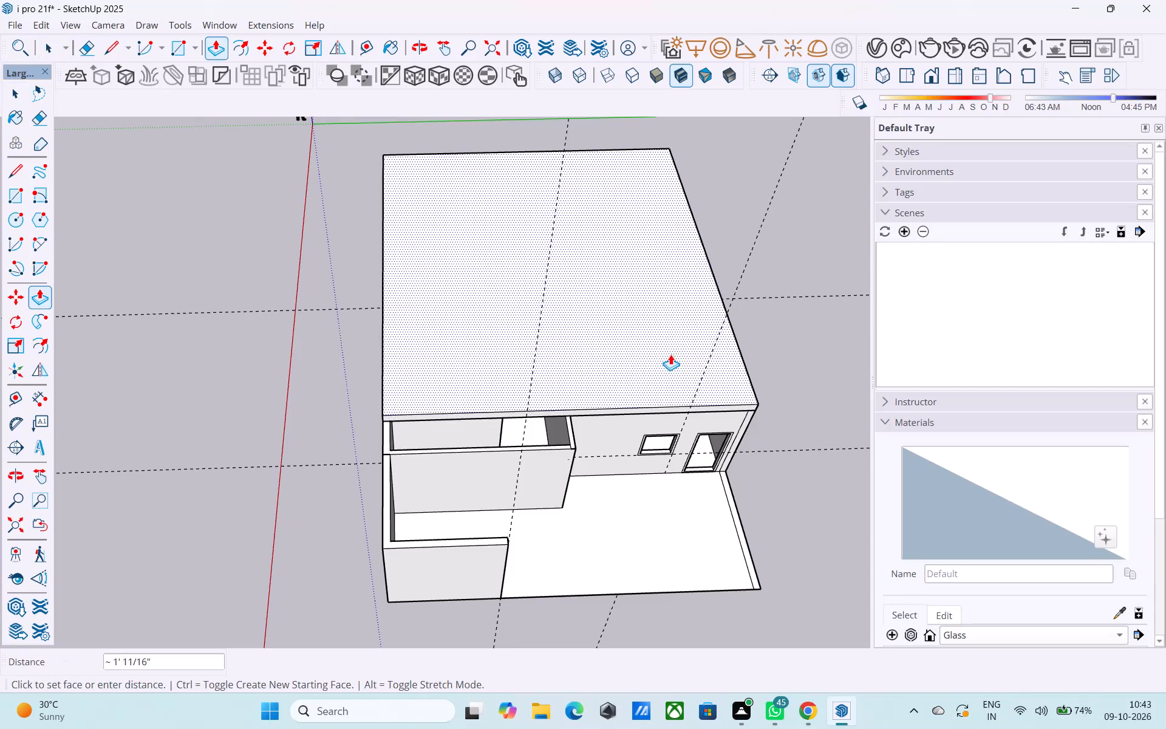
type("6\"")
key("Return")
key("space")
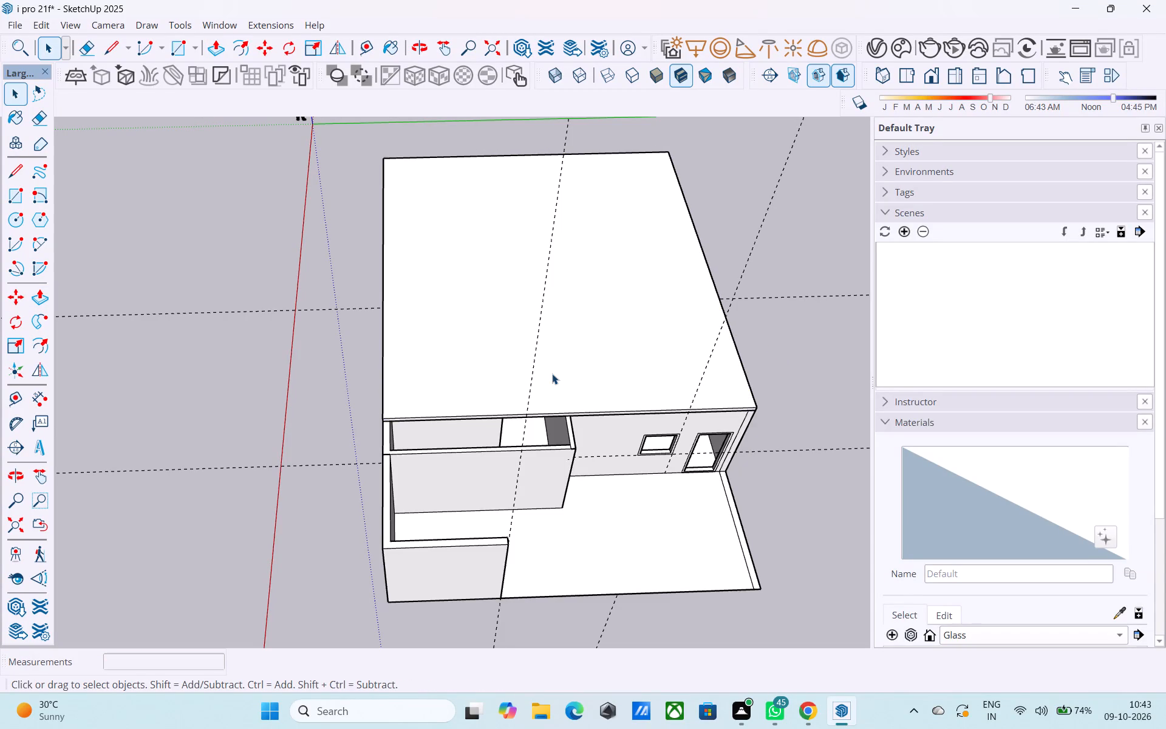
Select the whole roof slab and make it a group.
triple_click(552, 374)
right_click(544, 367)
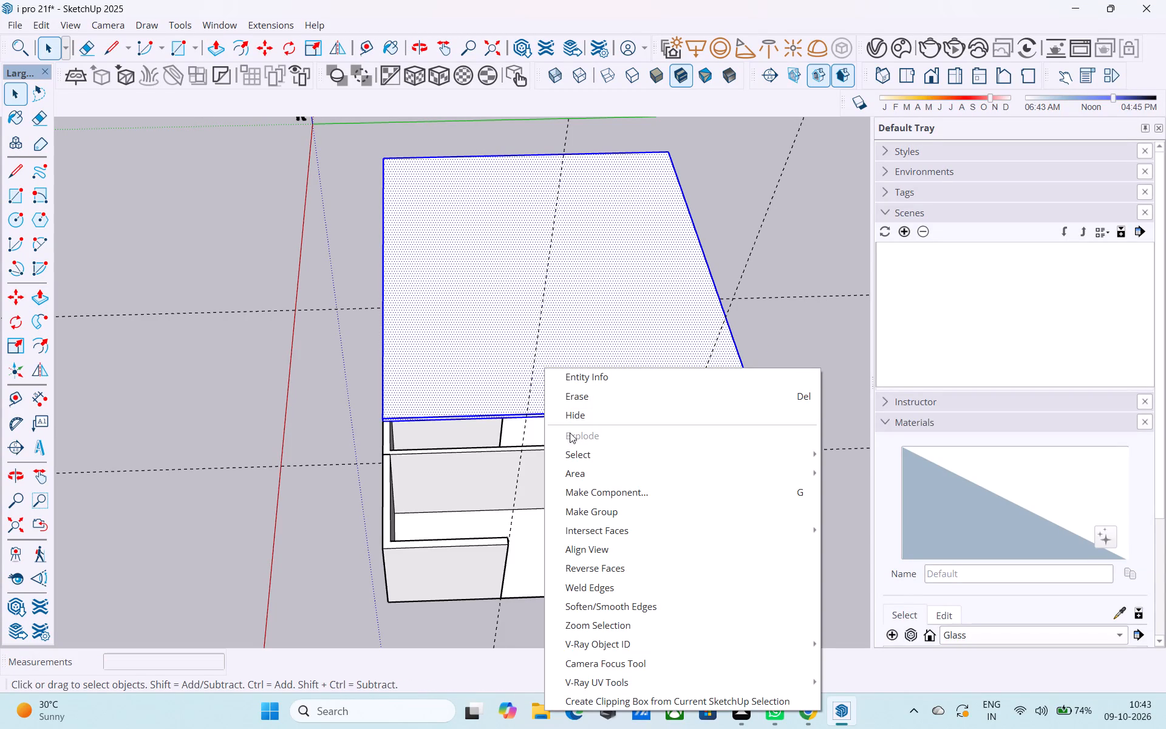
left_click(588, 519)
middle_click_drag(588, 516, 621, 443)
left_click(799, 457)
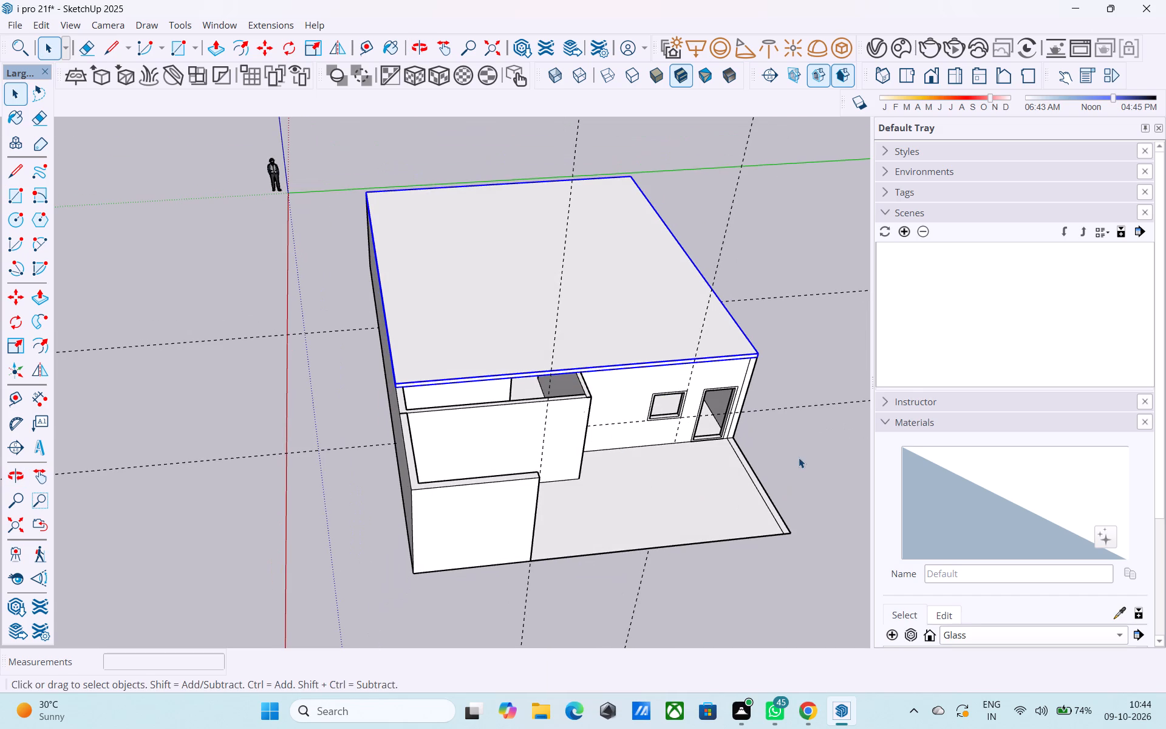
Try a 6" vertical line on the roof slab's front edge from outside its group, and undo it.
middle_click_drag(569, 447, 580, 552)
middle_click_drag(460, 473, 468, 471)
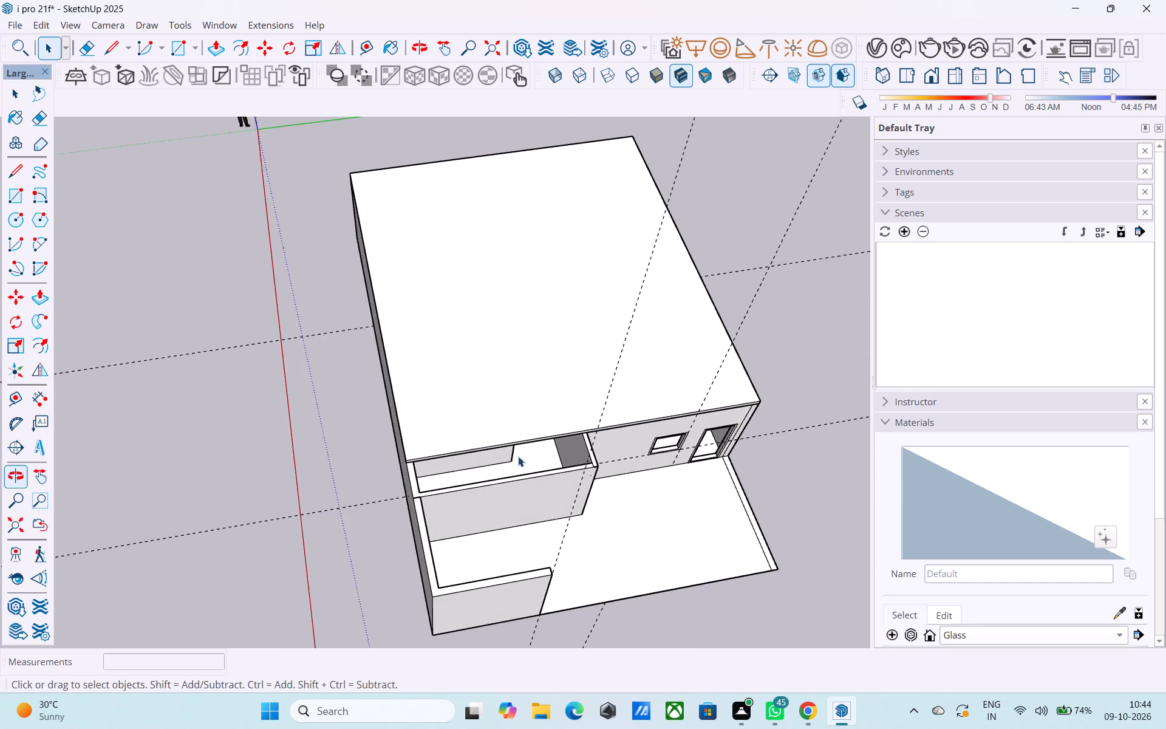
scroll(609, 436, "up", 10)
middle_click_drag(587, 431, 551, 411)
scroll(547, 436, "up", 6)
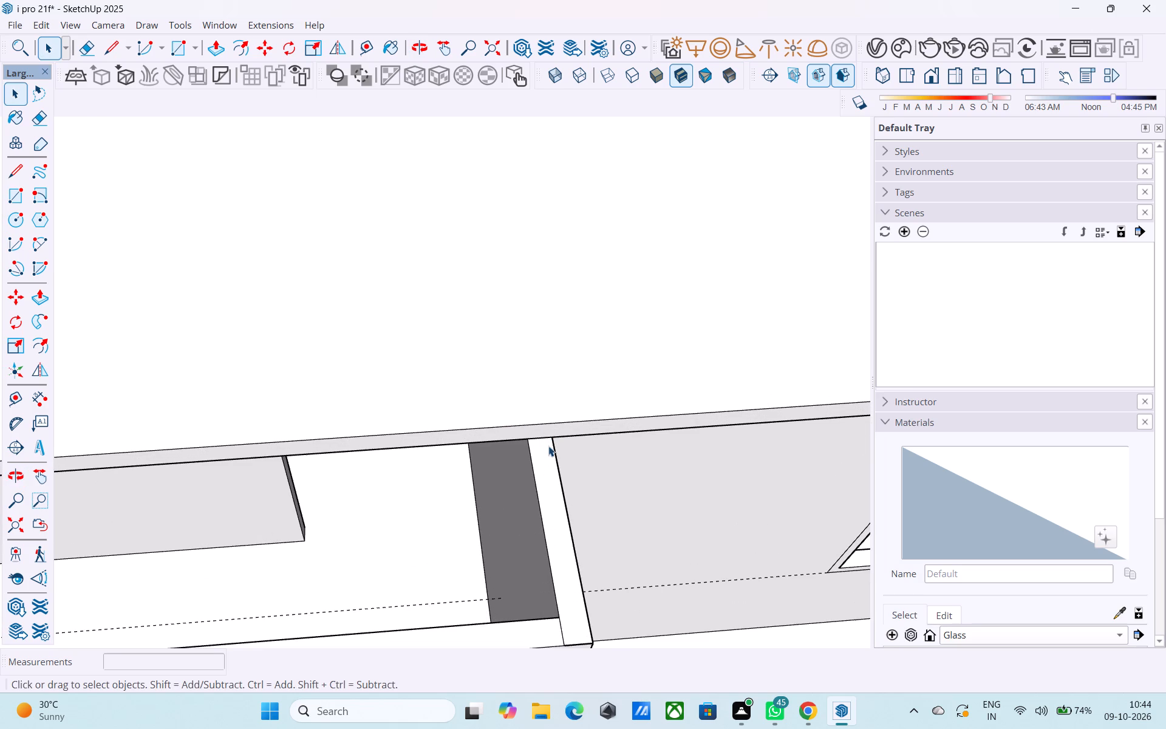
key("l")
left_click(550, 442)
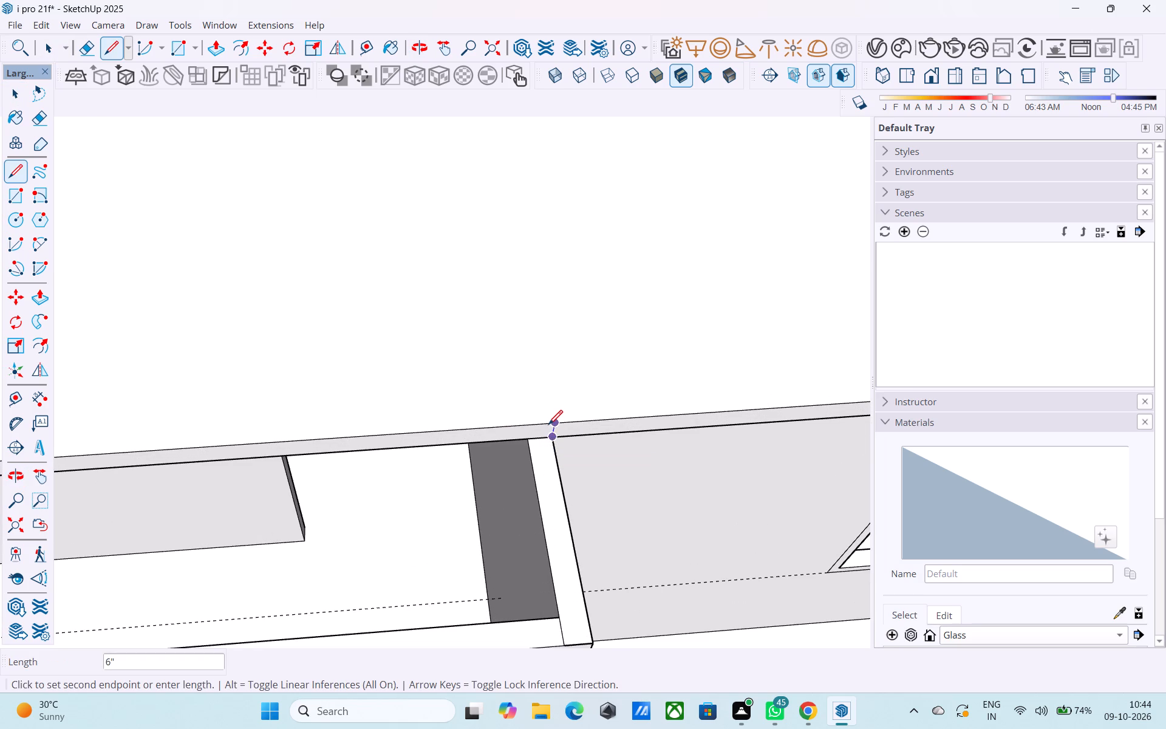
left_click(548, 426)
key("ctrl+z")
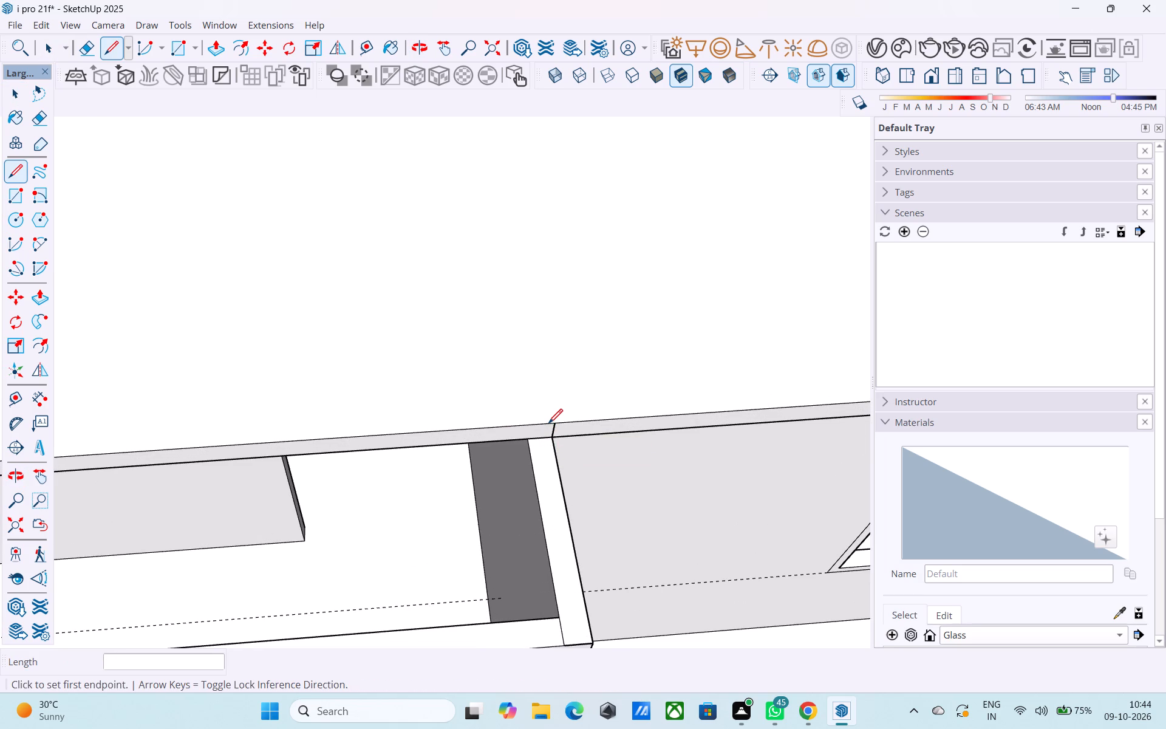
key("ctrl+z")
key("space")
Open the roof slab group and draw a 6" vertical line across its front edge face, in line with the passage wall's porch-side face.
double_click(548, 425)
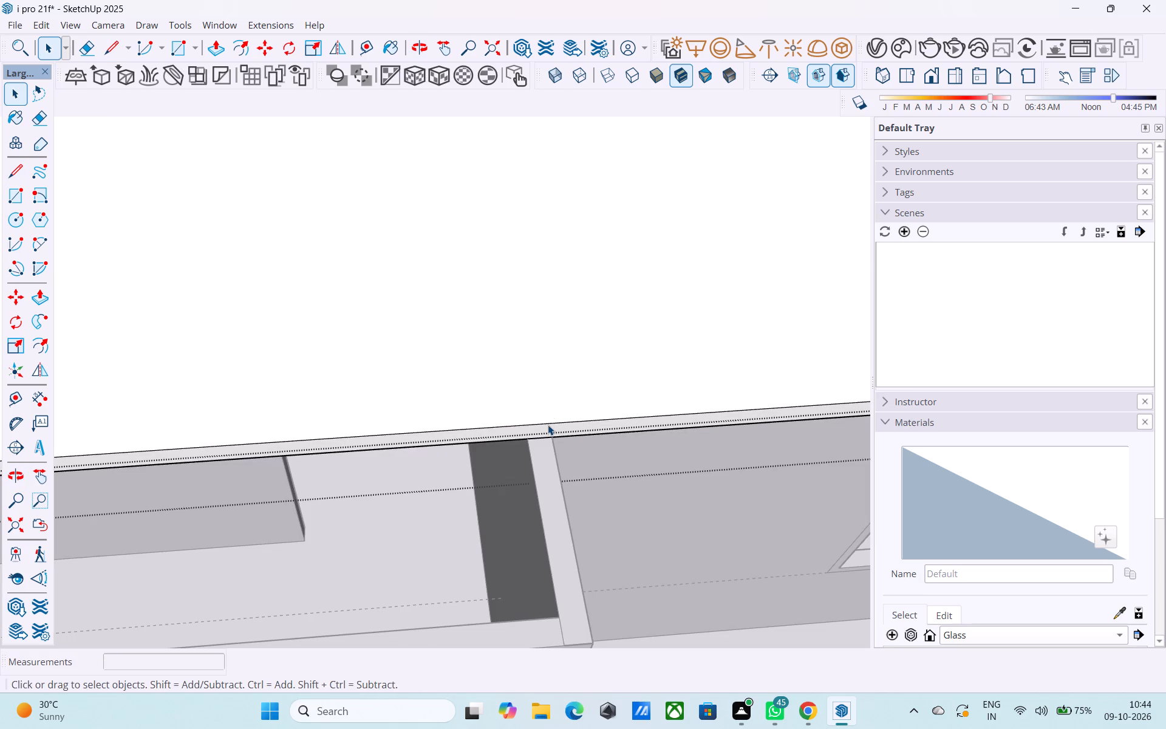
scroll(547, 439, "up", 3)
key("l")
left_click(551, 439)
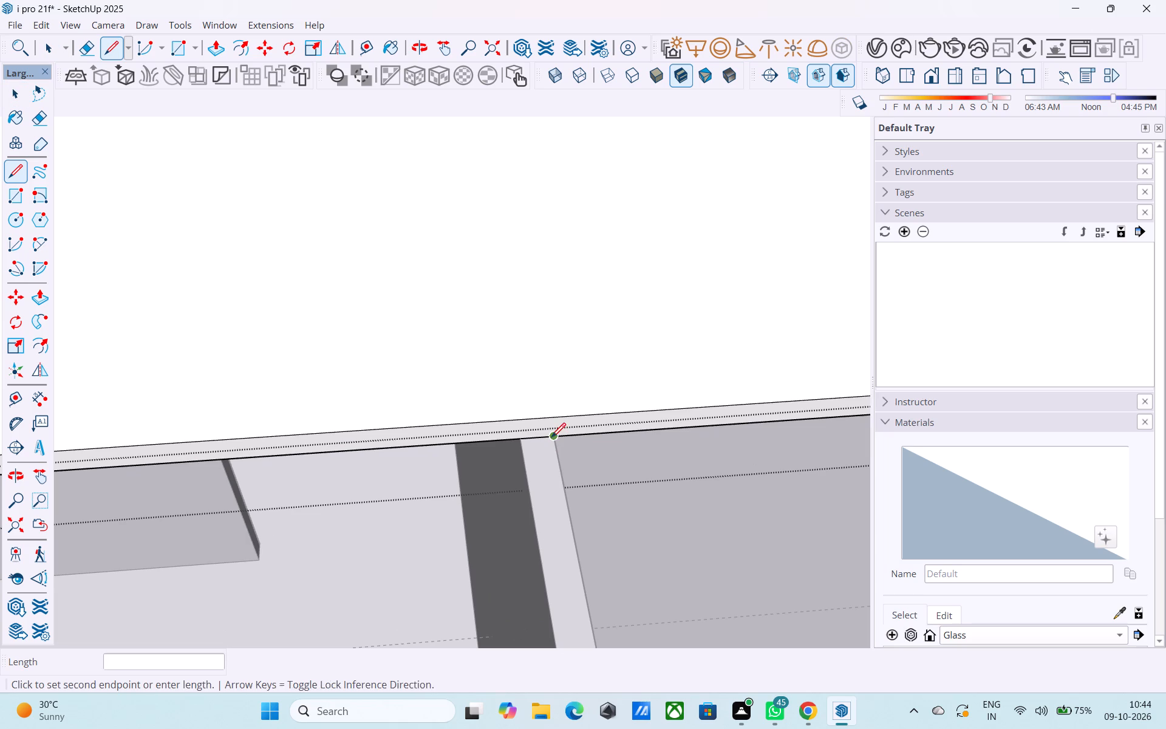
left_click(556, 420)
key("space")
Push/Pull the slab's front edge face beside the new line out 4' 3" to cover the inner front-room wall, and close the slab group.
scroll(556, 420, "down", 4)
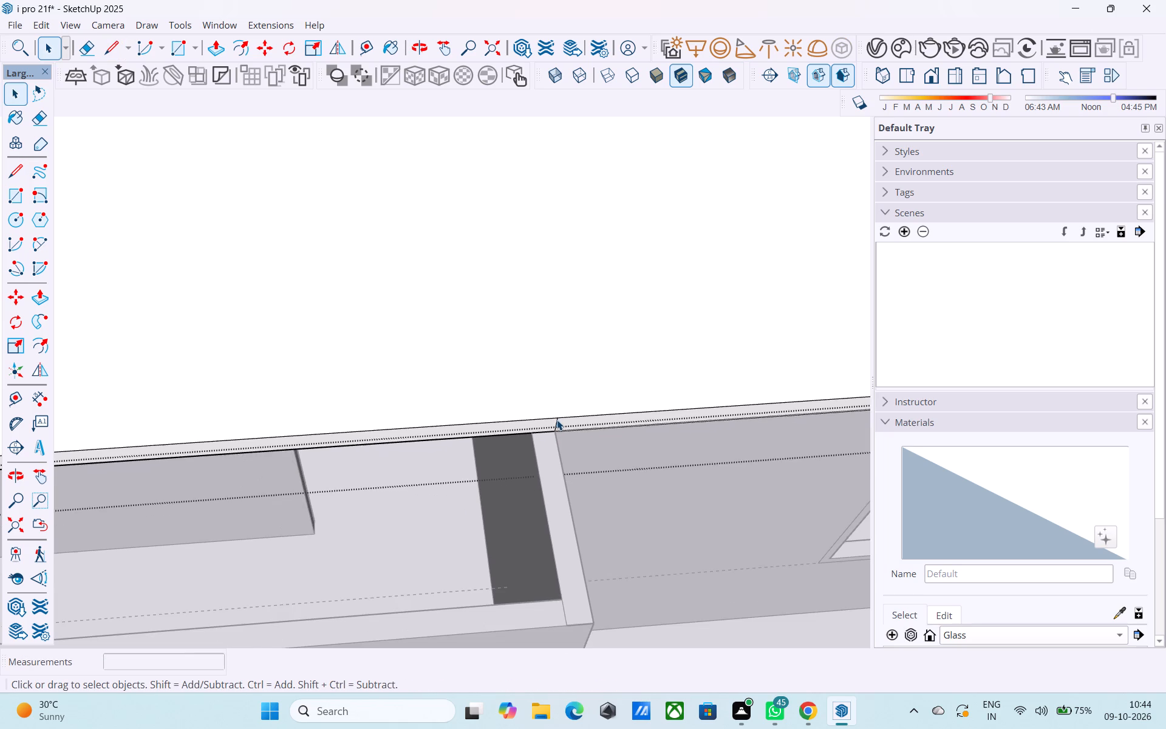
scroll(558, 419, "down", 1)
left_click(546, 421)
scroll(548, 429, "down", 9)
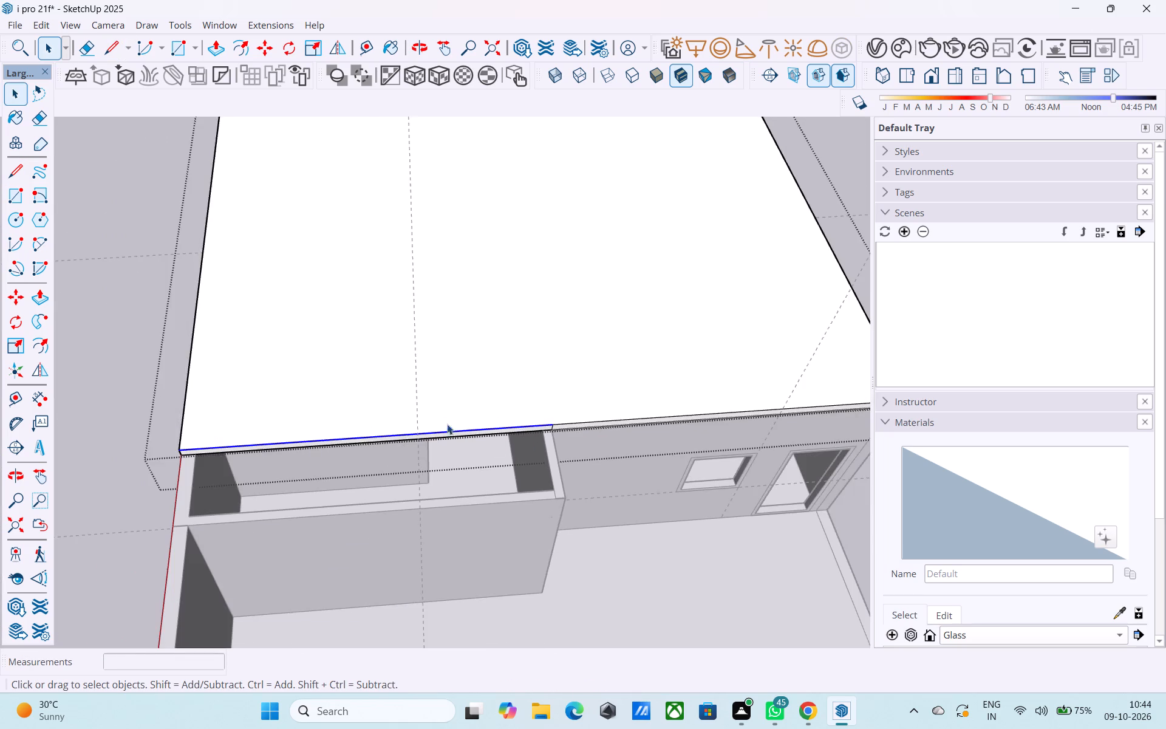
scroll(439, 420, "up", 10)
left_click(457, 447)
left_click(471, 444)
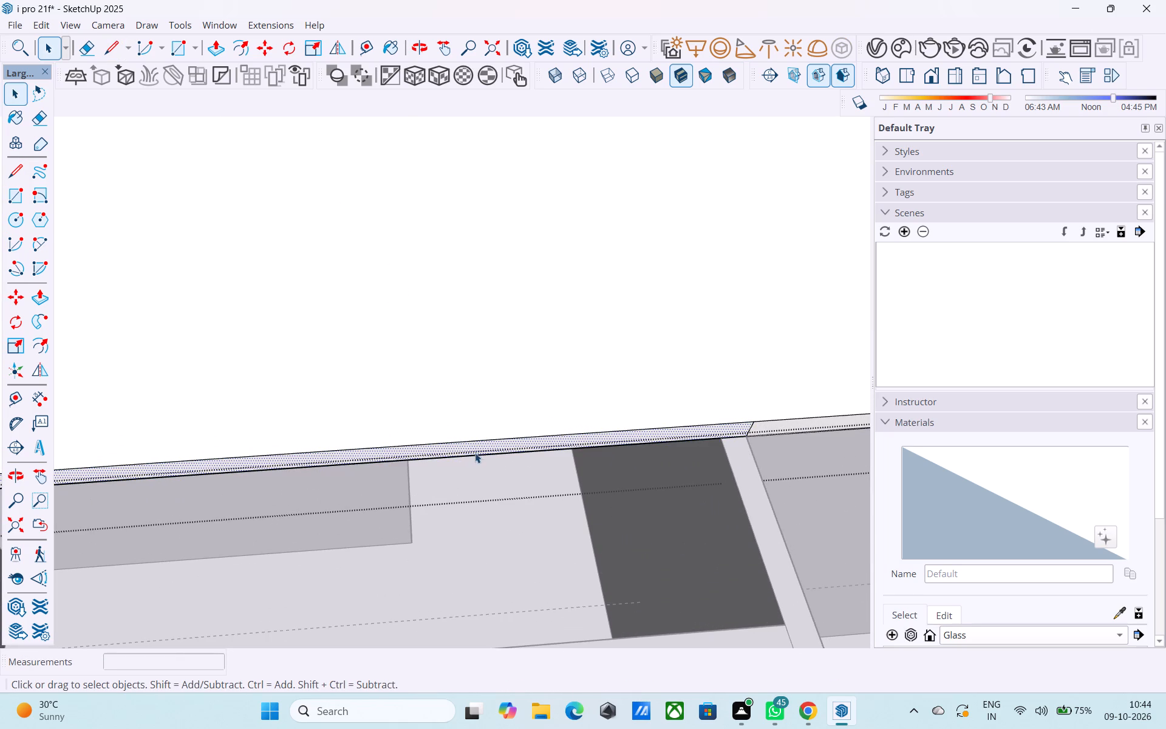
key("p")
left_click(477, 444)
scroll(482, 446, "down", 7)
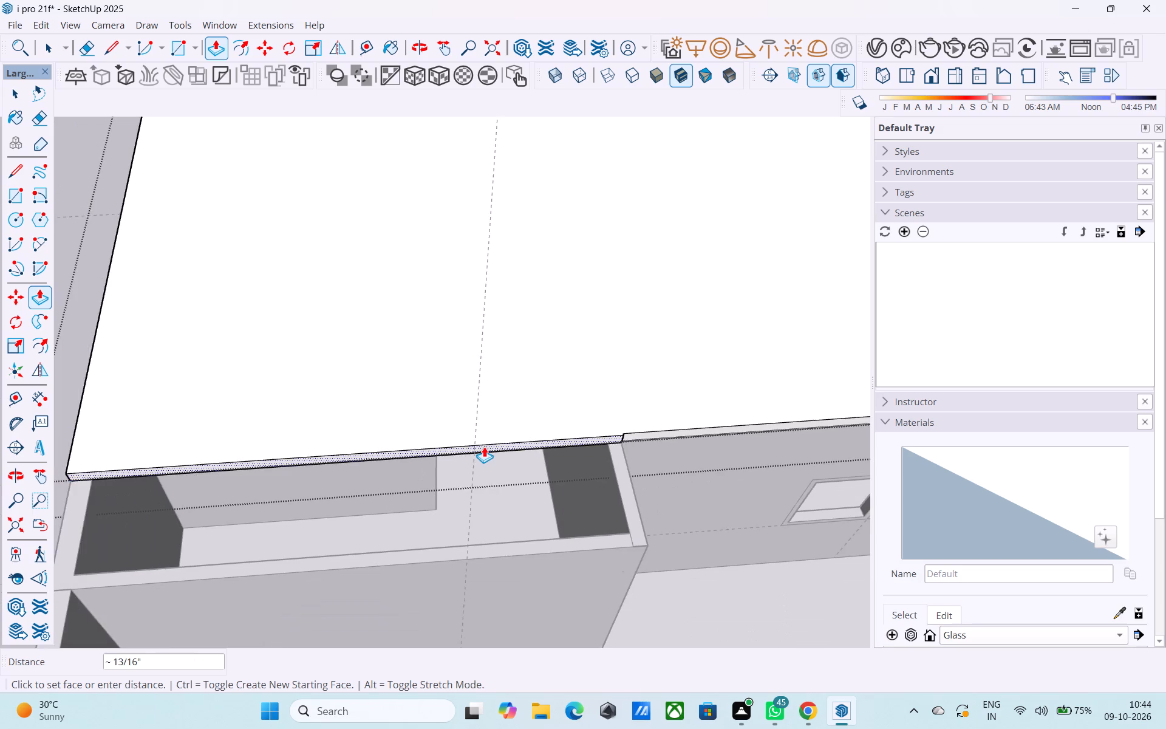
scroll(486, 456, "down", 2)
left_click(500, 538)
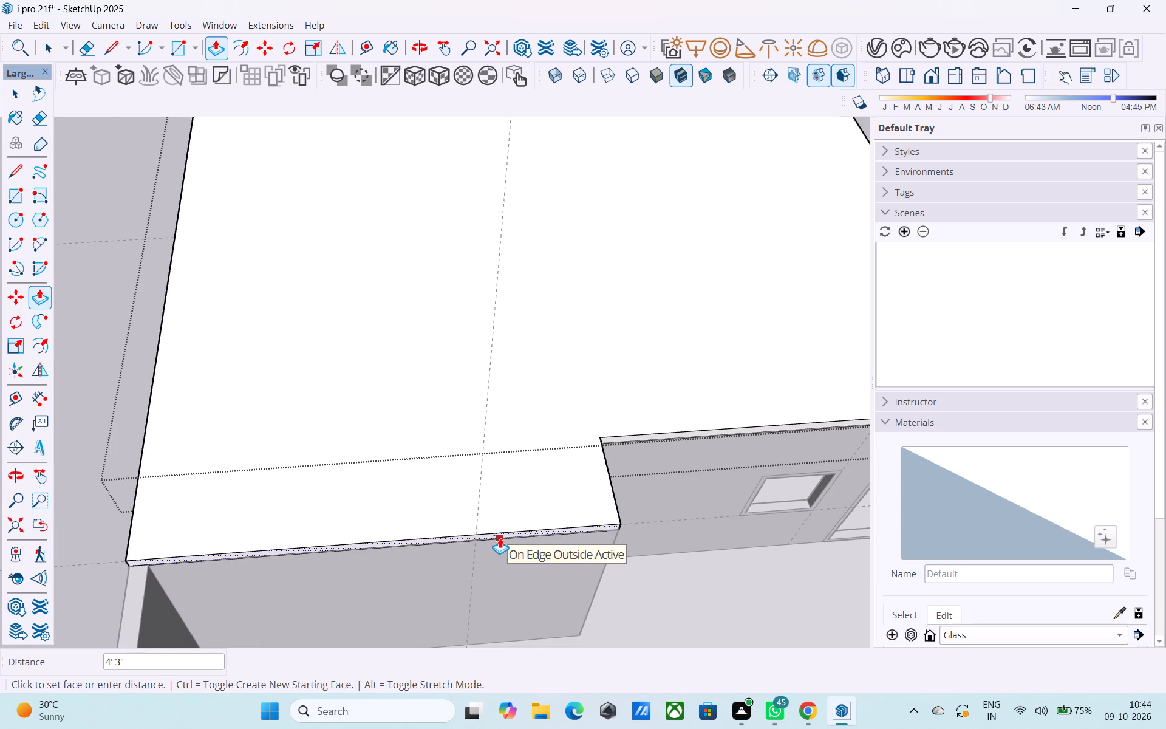
scroll(499, 531, "down", 13)
key("space")
left_click(287, 468)
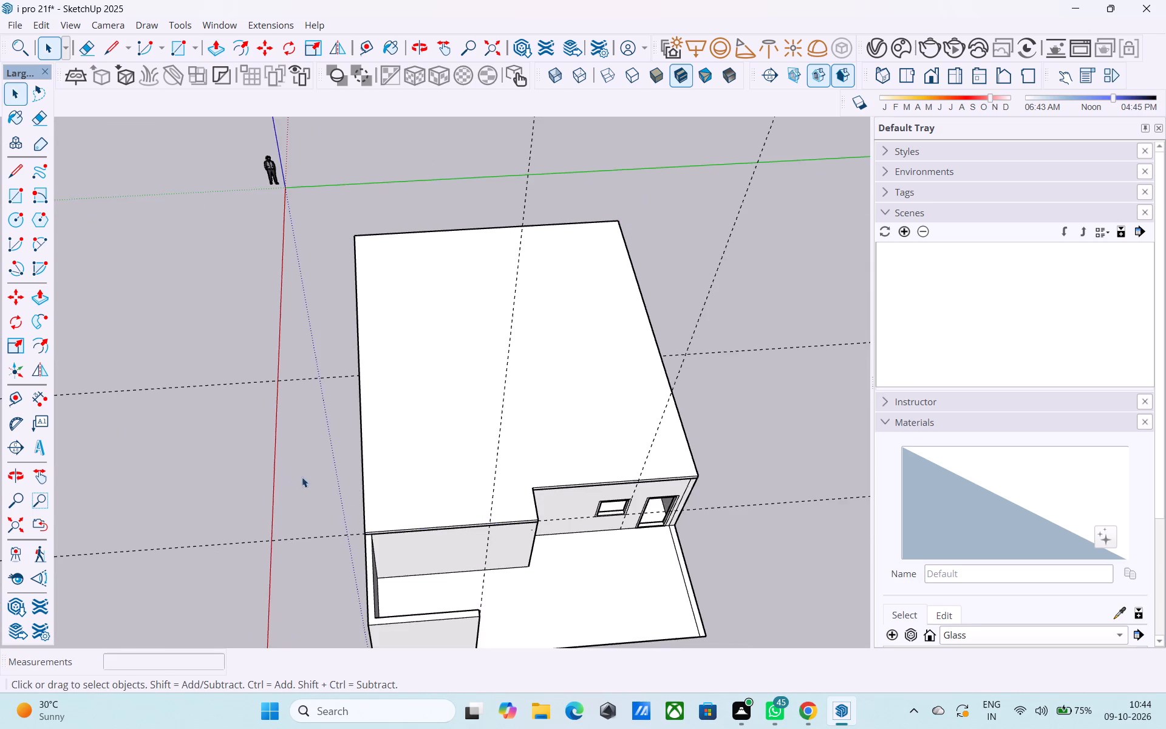
middle_click_drag(440, 498, 460, 310)
middle_click_drag(386, 394, 393, 456)
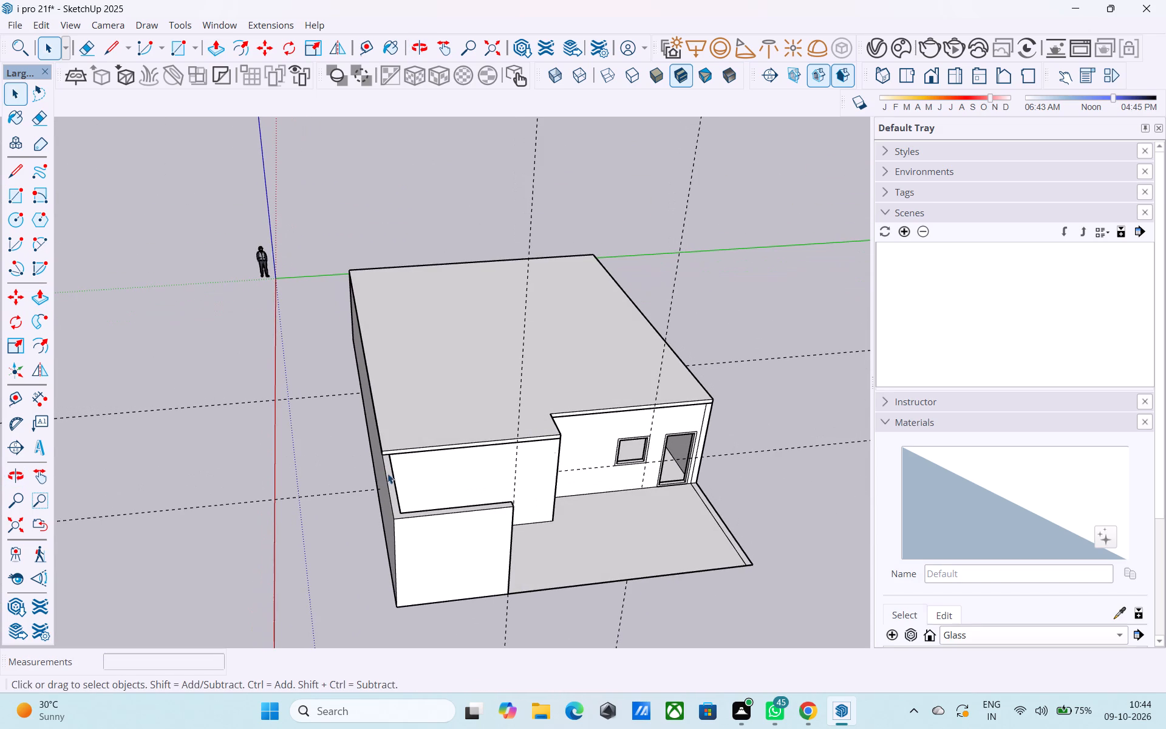
Open the walls group and draw a line across the outer side wall's top at the roof slab's front edge.
key("l")
scroll(388, 462, "up", 3)
key("space")
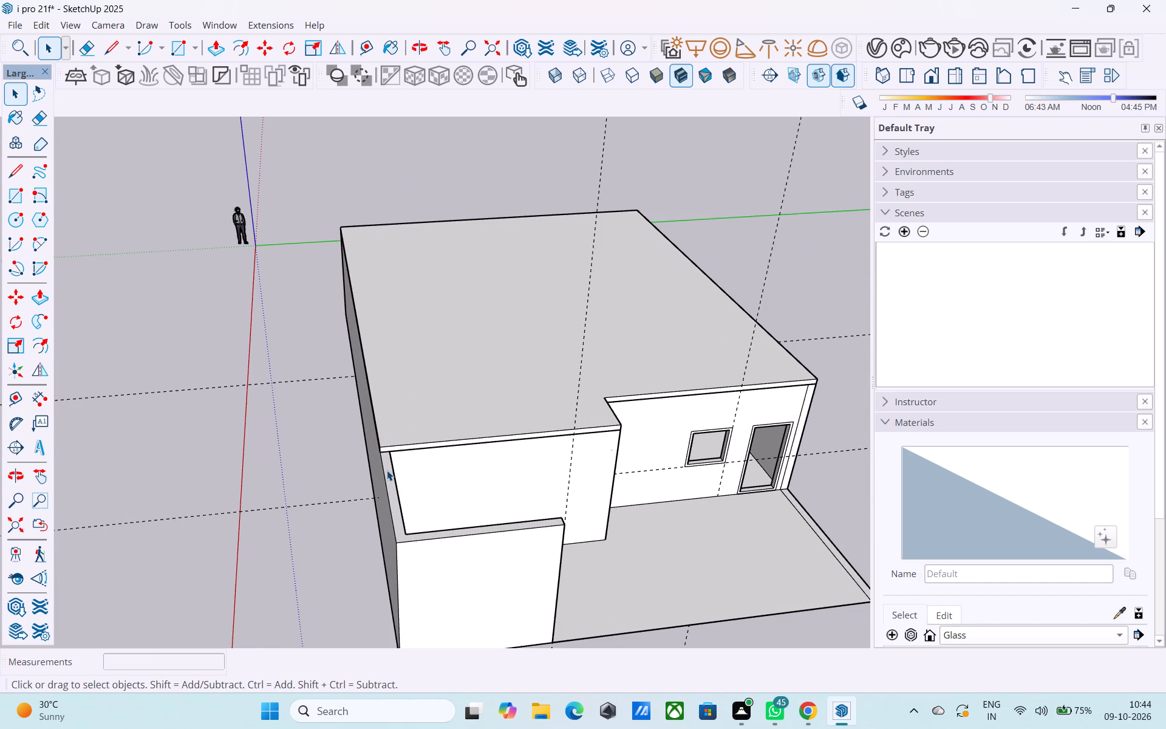
double_click(387, 470)
scroll(387, 470, "up", 3)
key("l")
scroll(386, 466, "up", 7)
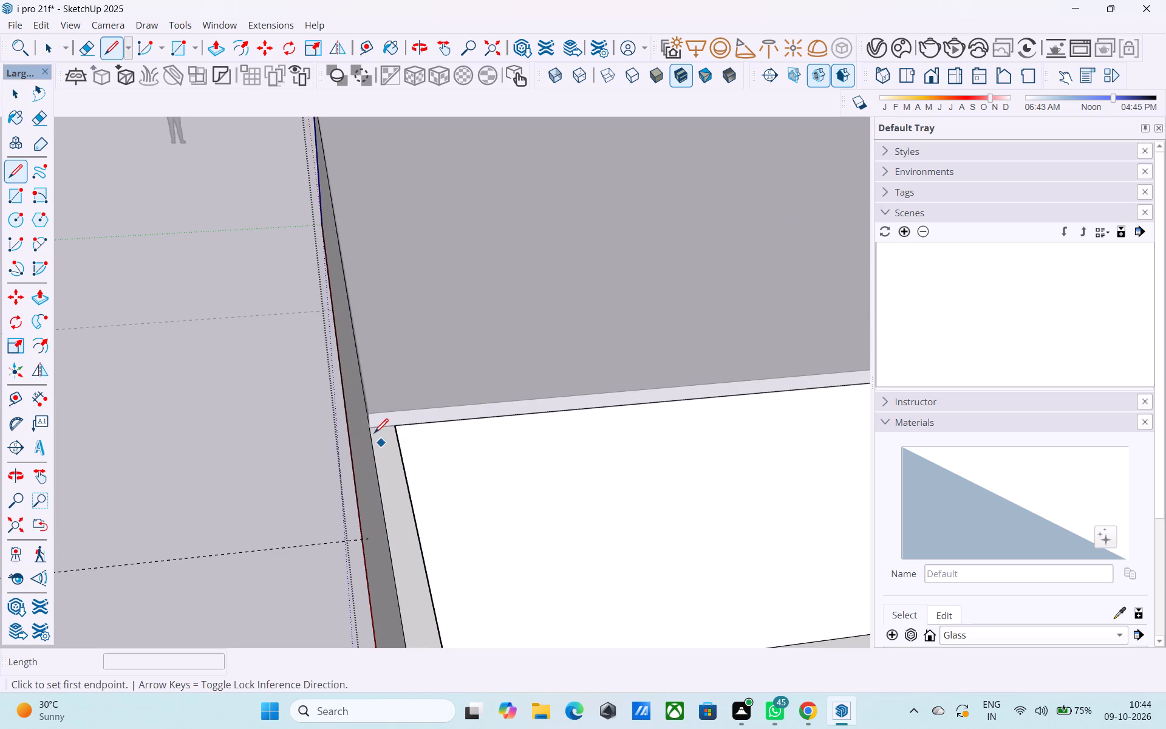
left_click(370, 430)
left_click(390, 428)
scroll(390, 428, "down", 5)
key("space")
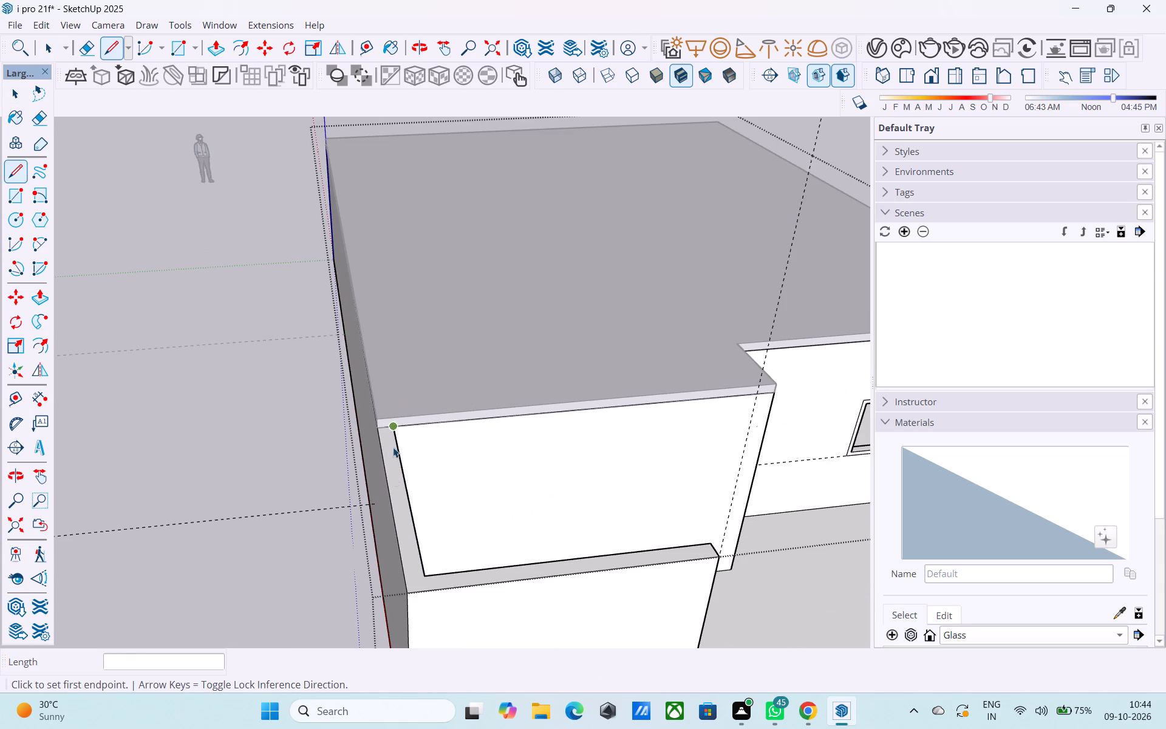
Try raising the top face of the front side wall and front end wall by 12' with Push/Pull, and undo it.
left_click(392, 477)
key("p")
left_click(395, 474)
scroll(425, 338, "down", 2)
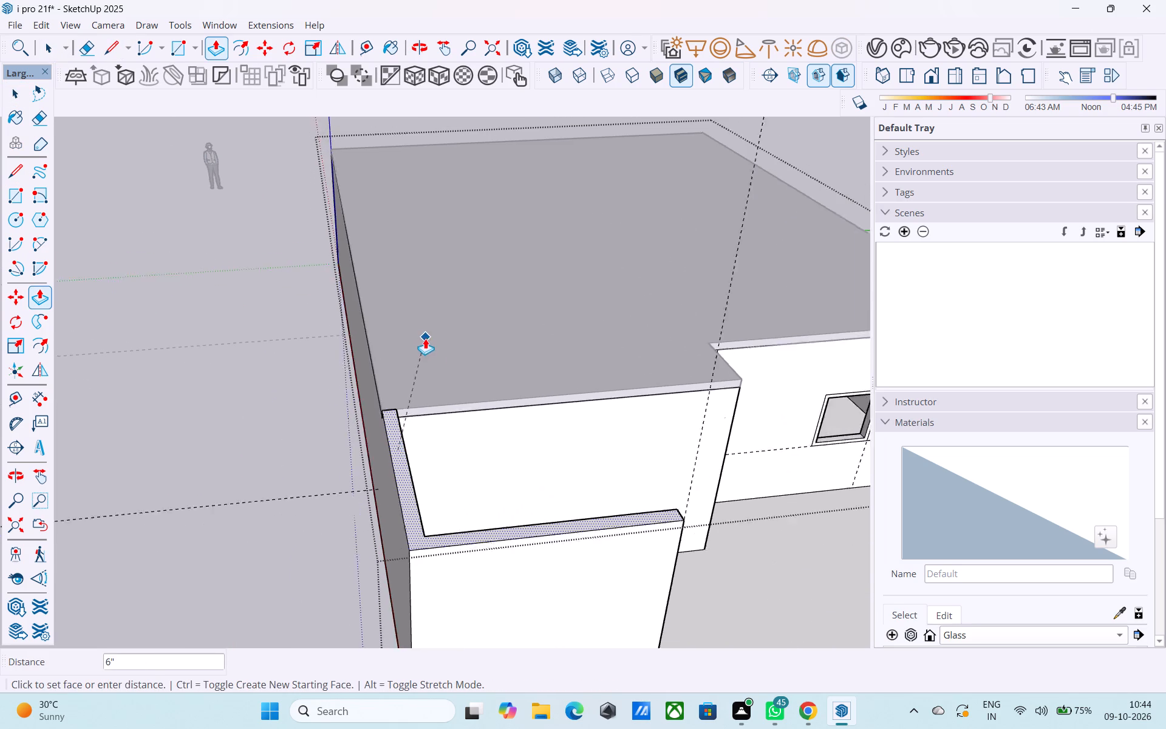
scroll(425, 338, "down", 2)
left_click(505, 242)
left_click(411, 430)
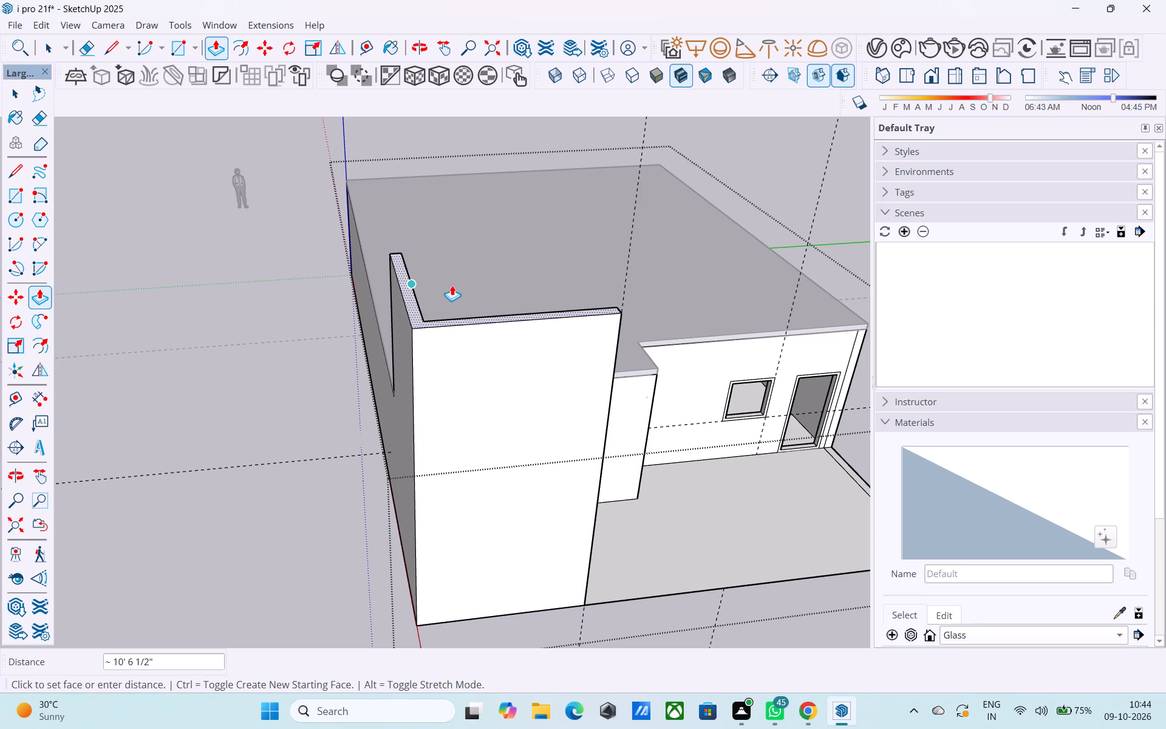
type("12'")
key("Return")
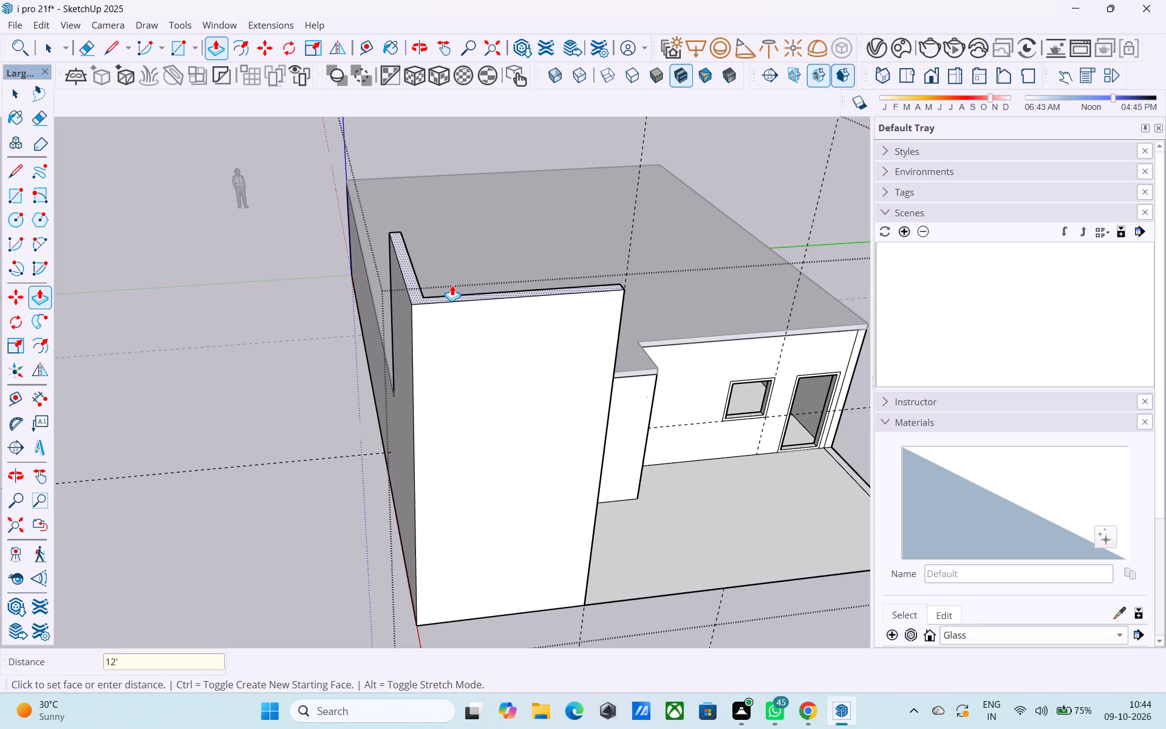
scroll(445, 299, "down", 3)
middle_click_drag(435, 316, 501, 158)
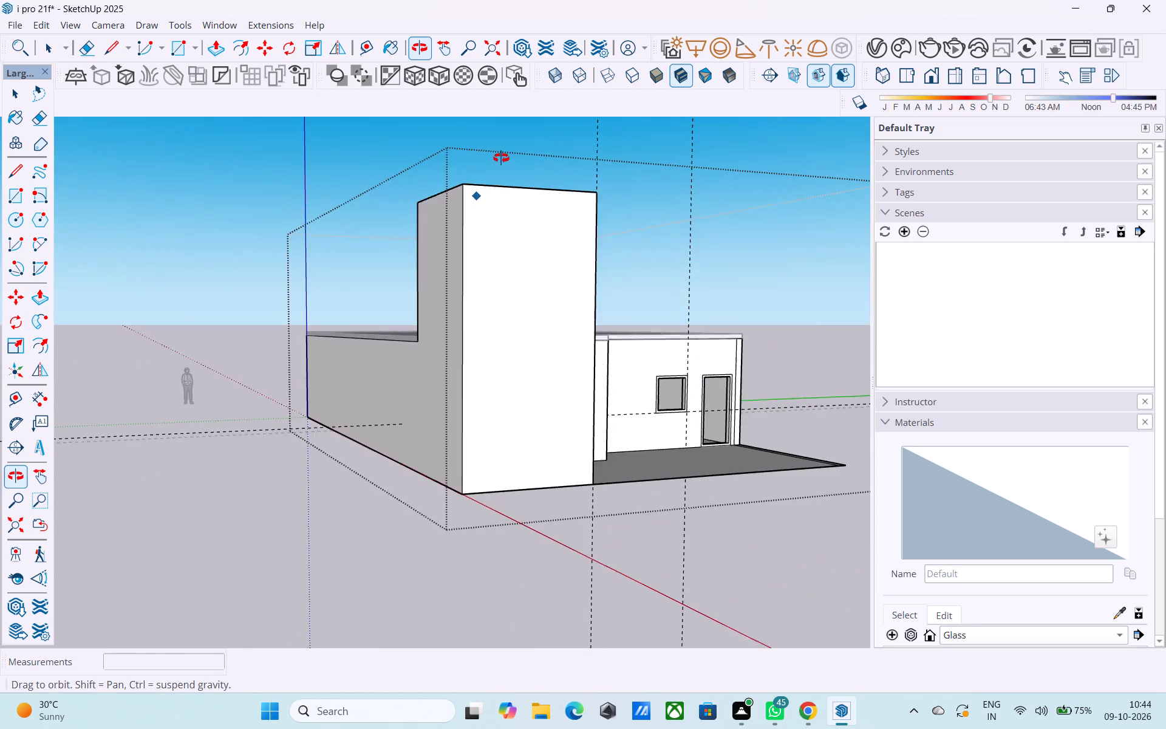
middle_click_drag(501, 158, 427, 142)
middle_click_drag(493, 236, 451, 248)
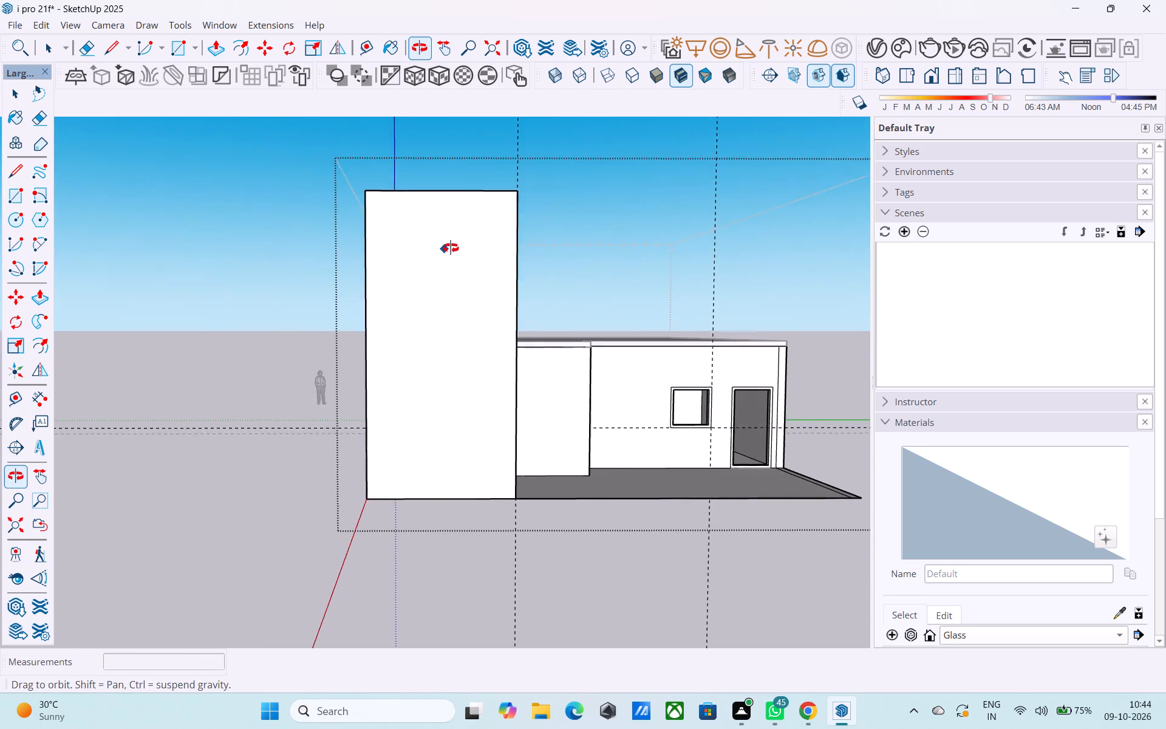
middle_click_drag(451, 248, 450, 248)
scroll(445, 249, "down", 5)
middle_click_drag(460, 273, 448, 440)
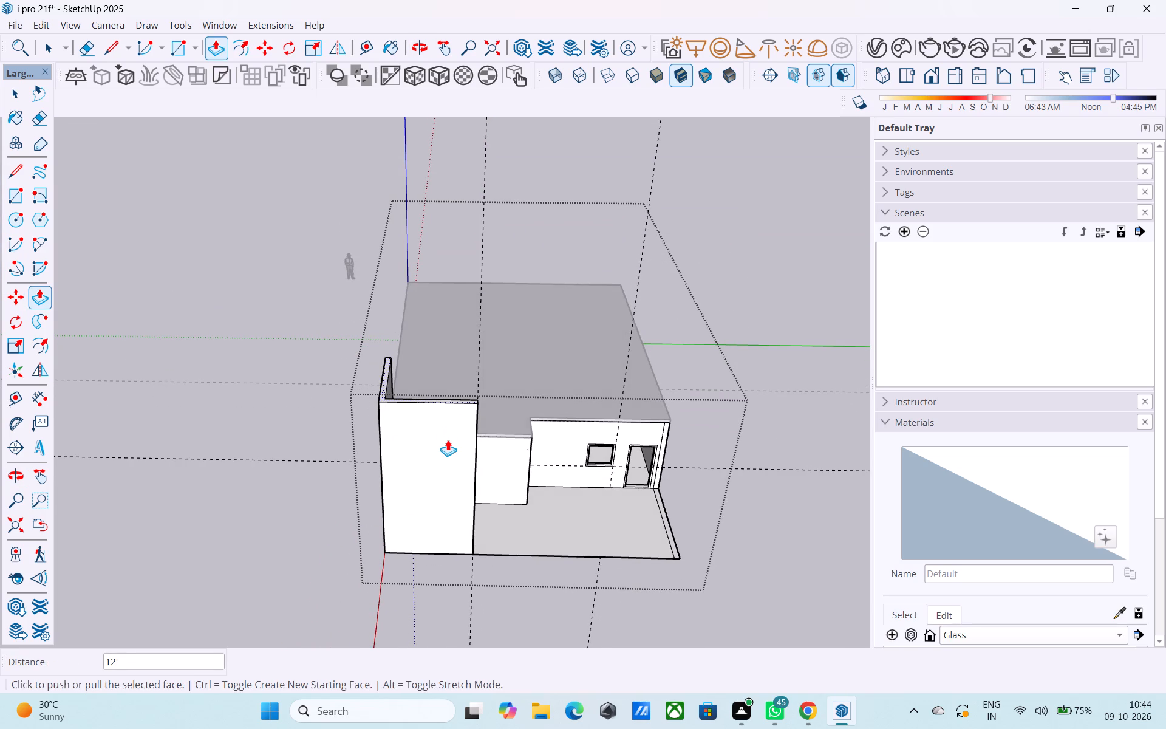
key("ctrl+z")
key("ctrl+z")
Close the walls group and move the roof slab group off the house to expose the rooms.
key("space")
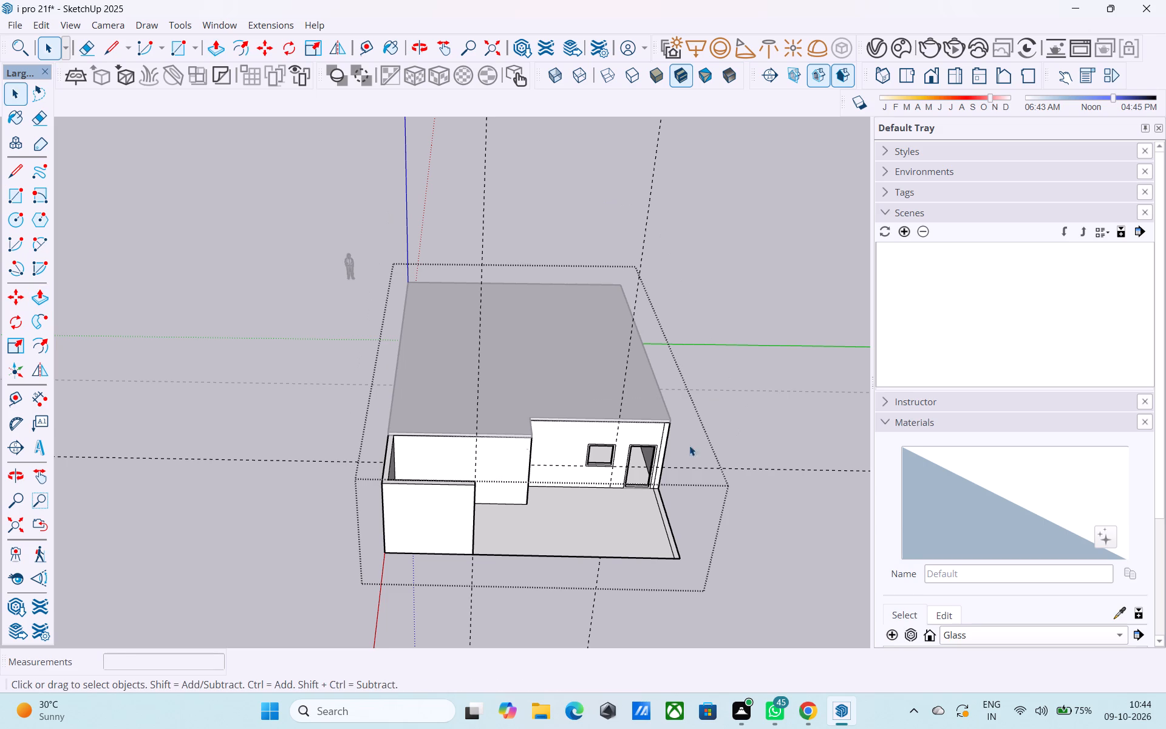
left_click(738, 414)
left_click(633, 409)
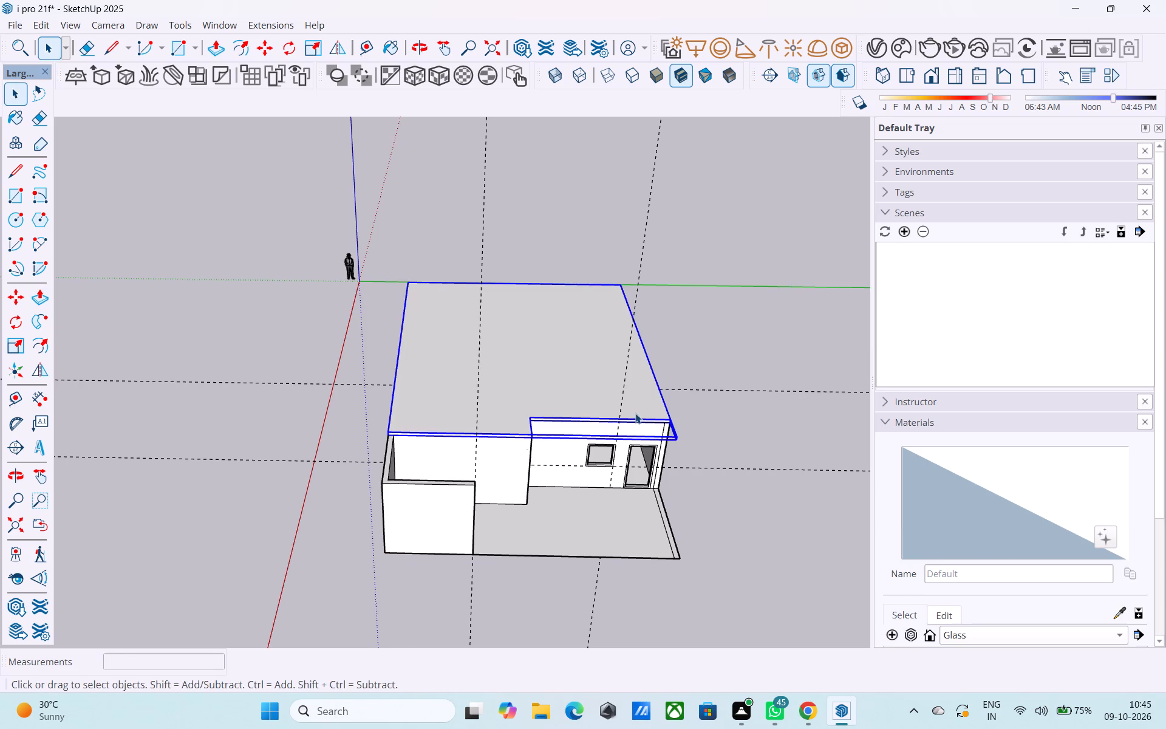
key("m")
left_click(635, 413)
left_click(821, 231)
Open the walls group and separate the long side wall's top with a 9" line across the back wall and a 60' line along its inner edge.
middle_click_drag(437, 435, 428, 577)
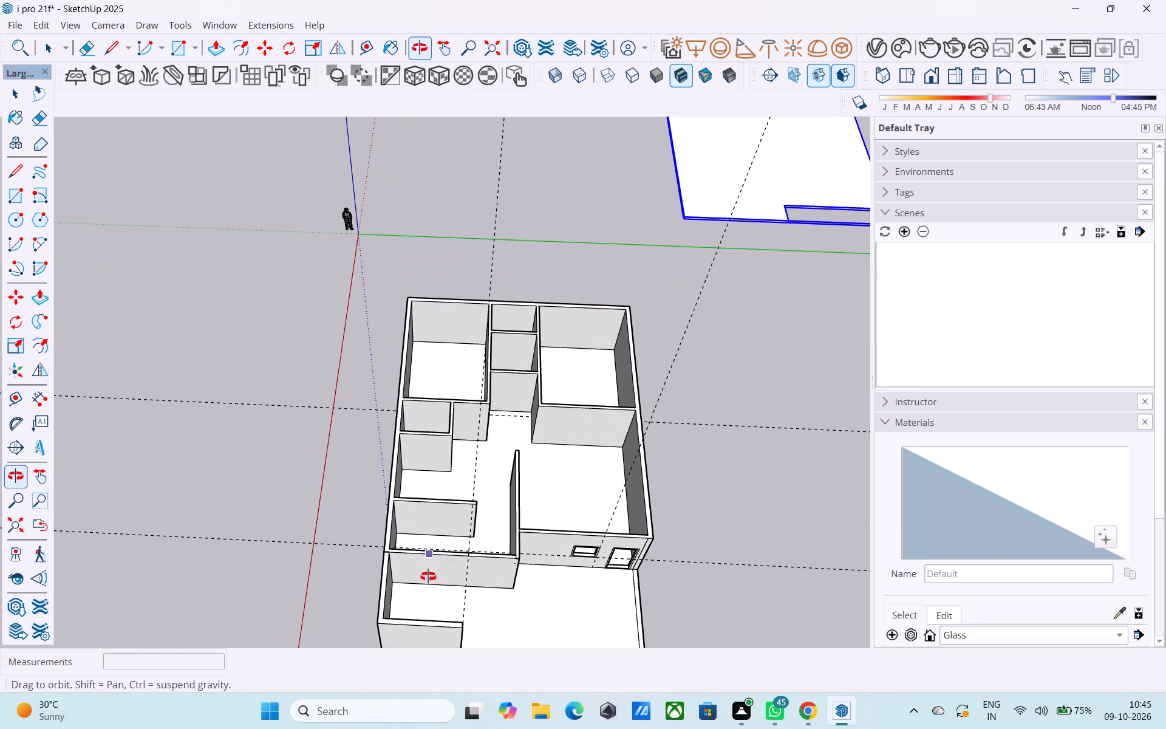
middle_click_drag(428, 577, 428, 577)
middle_click_drag(428, 450, 520, 522)
scroll(455, 481, "up", 5)
scroll(452, 474, "down", 1)
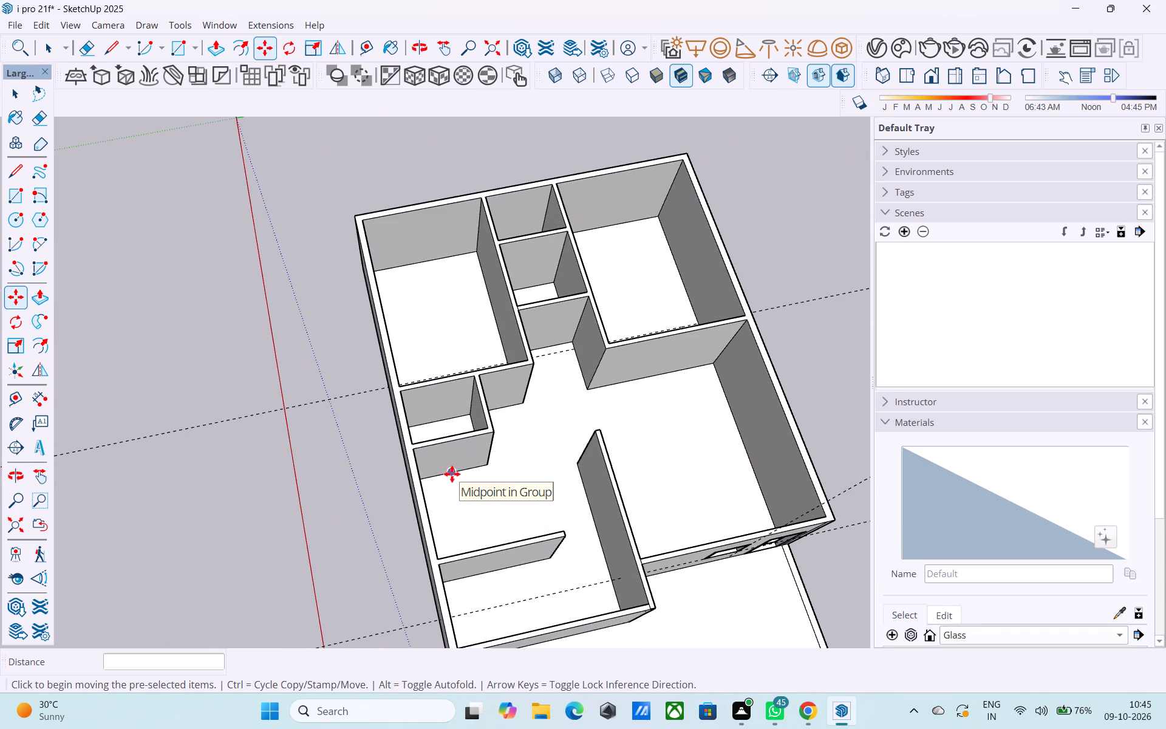
key("space")
middle_click_drag(480, 468, 471, 496)
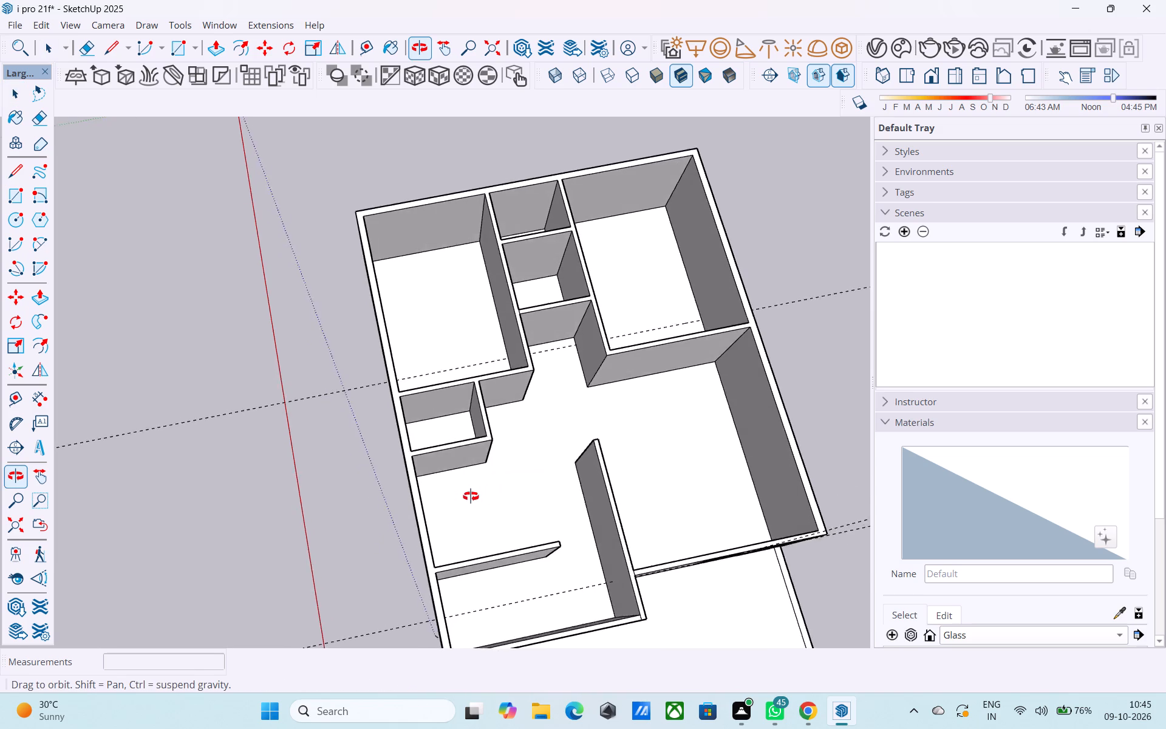
middle_click_drag(471, 496, 424, 440)
scroll(424, 440, "up", 5)
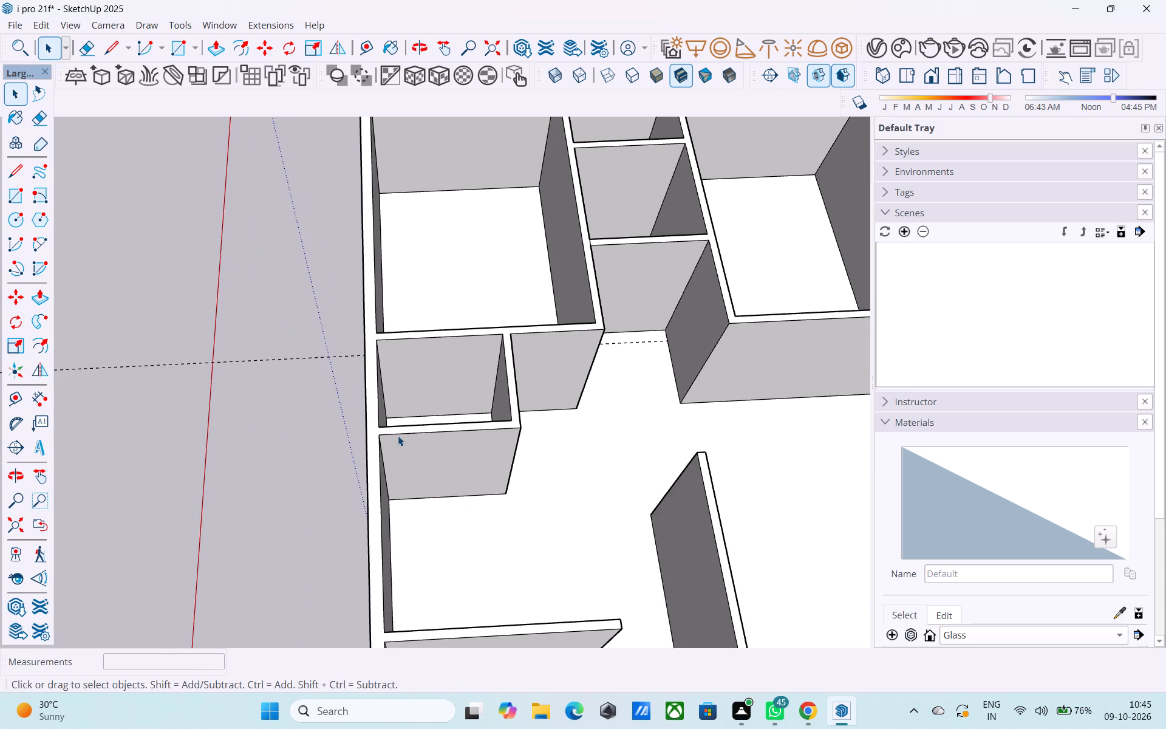
left_click(373, 426)
double_click(373, 425)
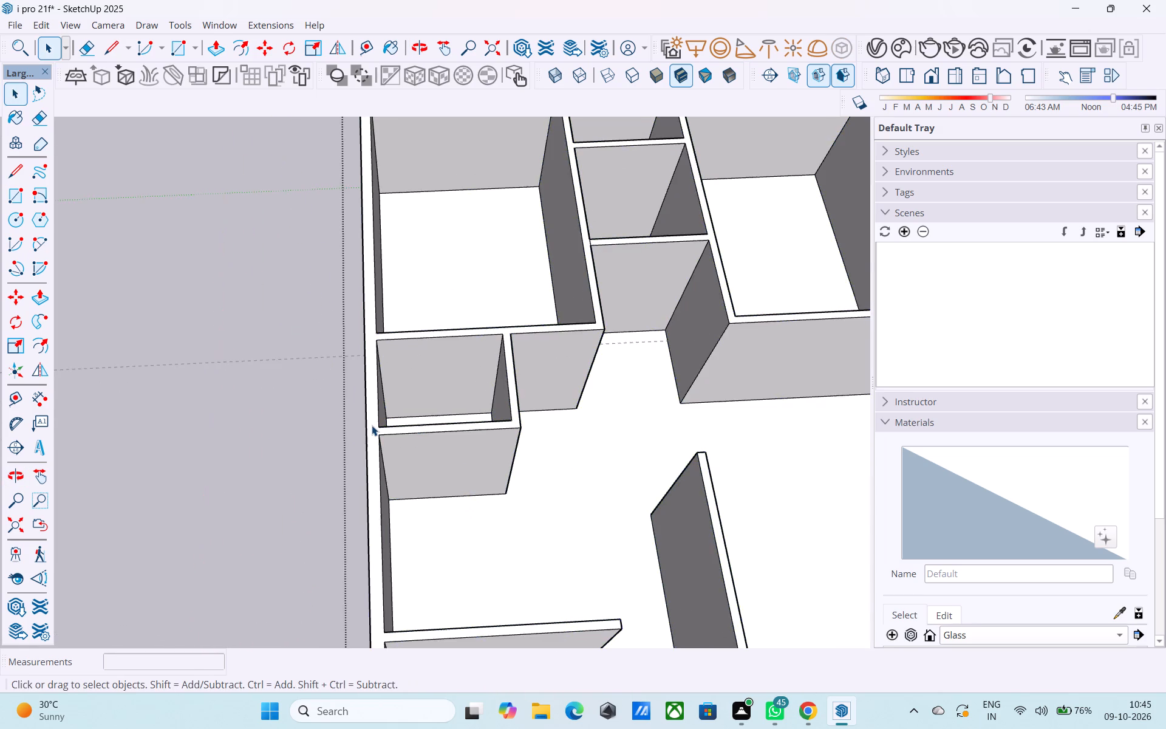
scroll(372, 426, "down", 3)
key("l")
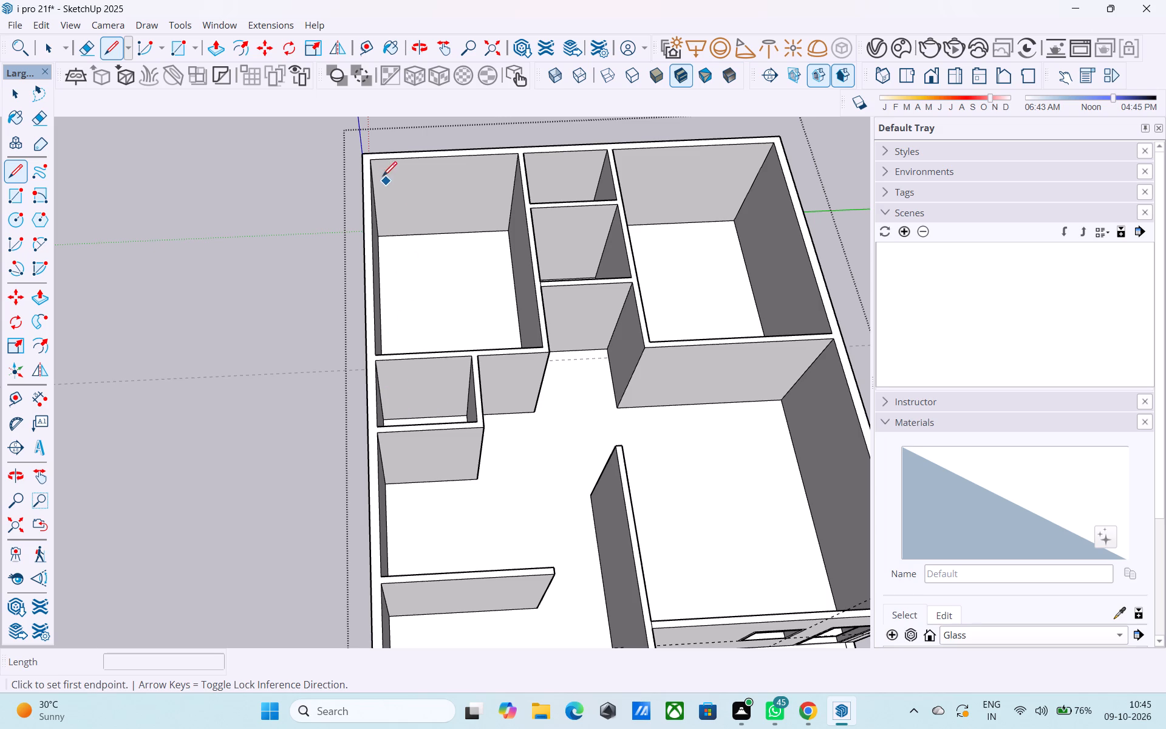
scroll(382, 173, "up", 7)
left_click(361, 153)
left_click(364, 138)
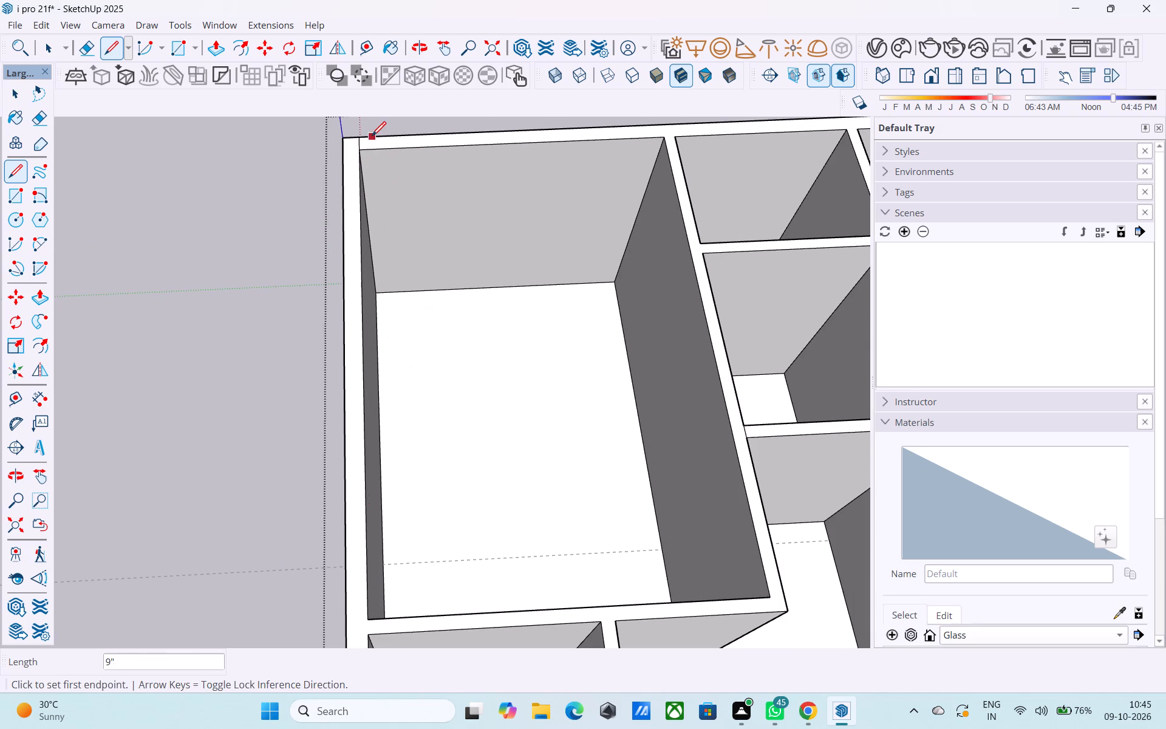
left_click(360, 139)
scroll(360, 139, "down", 11)
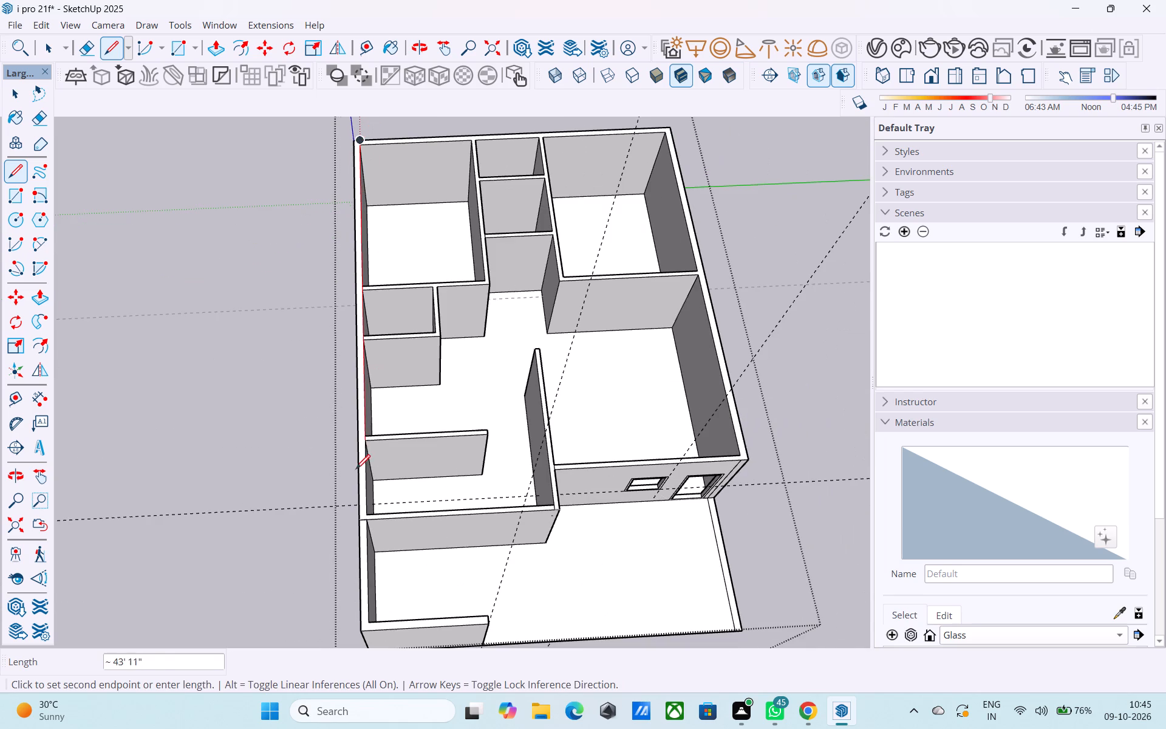
scroll(358, 470, "down", 2)
middle_click_drag(361, 468, 383, 391, "shift")
scroll(398, 483, "up", 3)
scroll(400, 491, "down", 1)
scroll(399, 493, "up", 6)
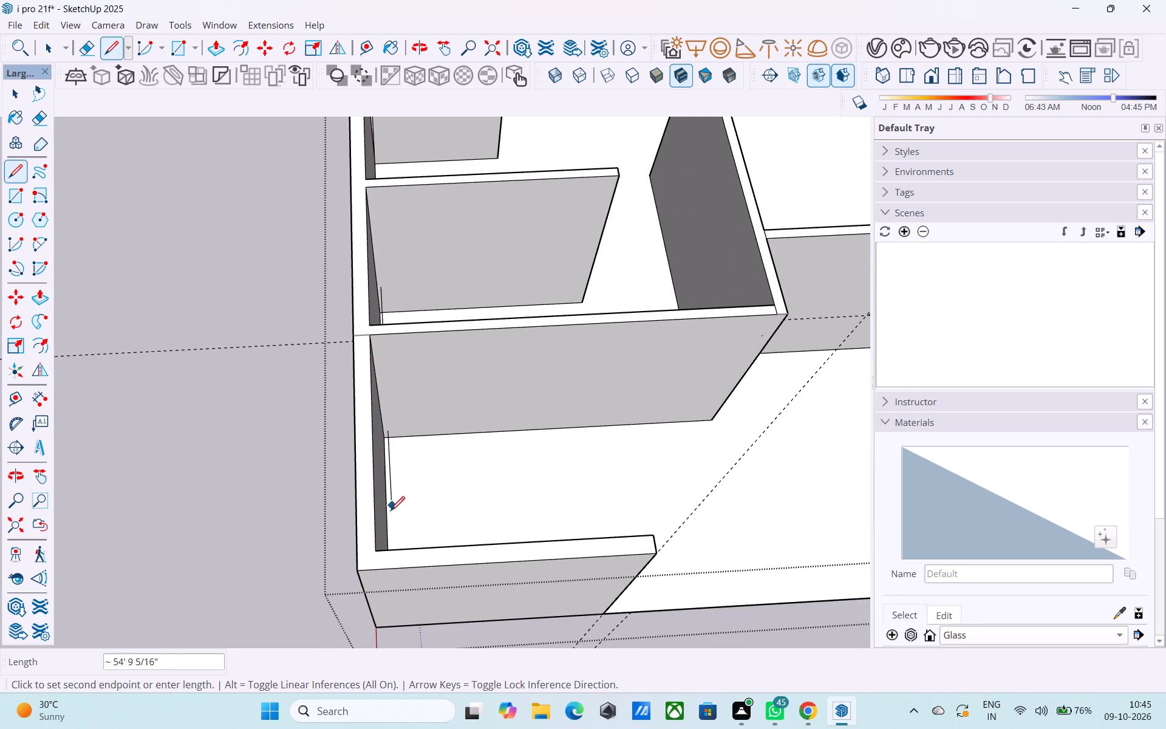
left_click(382, 569)
Delete the three unwanted faces covering the living area, the back bedroom beside the long side wall and the small room in front of it.
scroll(382, 567, "down", 11)
key("space")
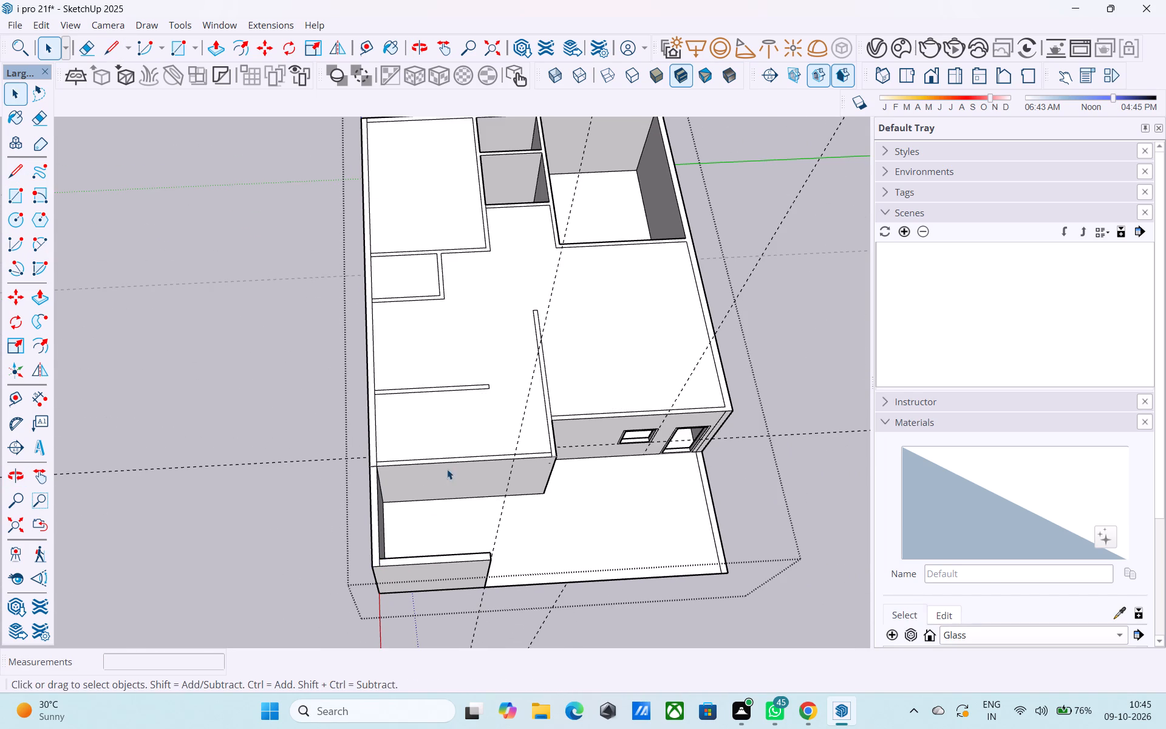
left_click(453, 436)
key("Delete")
left_click(447, 216)
key("Delete")
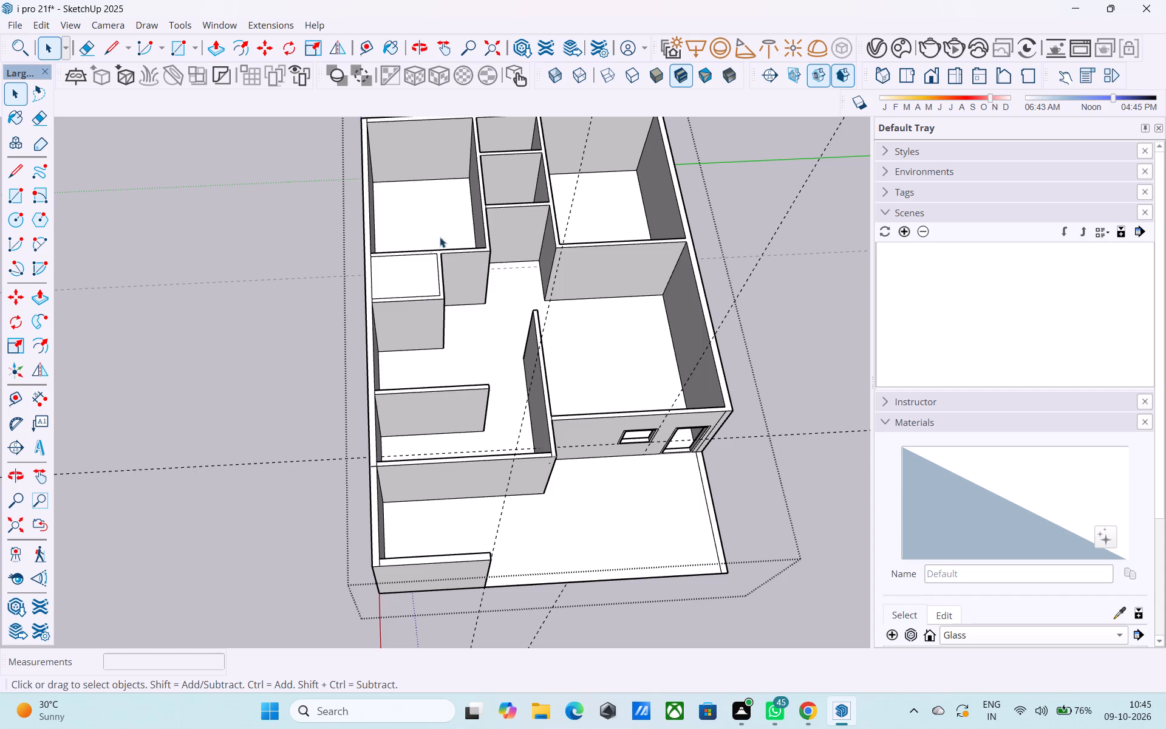
left_click(422, 264)
key("Delete")
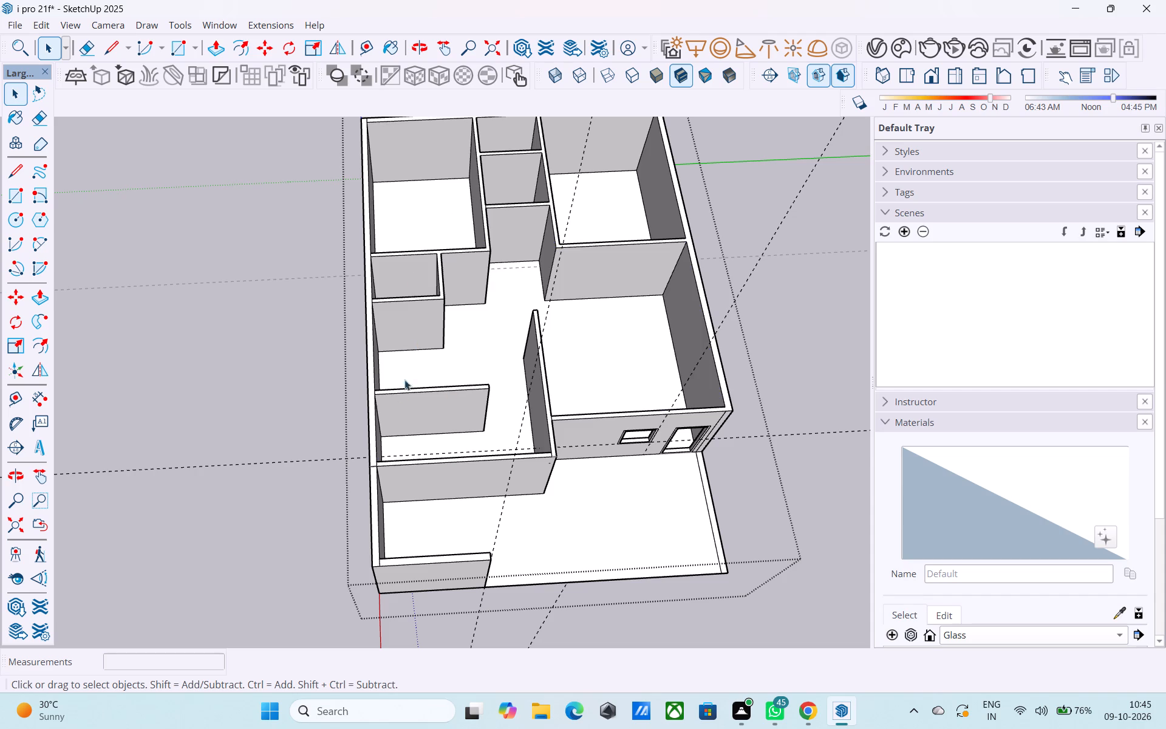
Split the bedroom partition's top from adjoining walls with a 6" line at the cross wall, a 9" line across the back wall and one across its end.
middle_click_drag(425, 271, 411, 363)
scroll(416, 361, "down", 5)
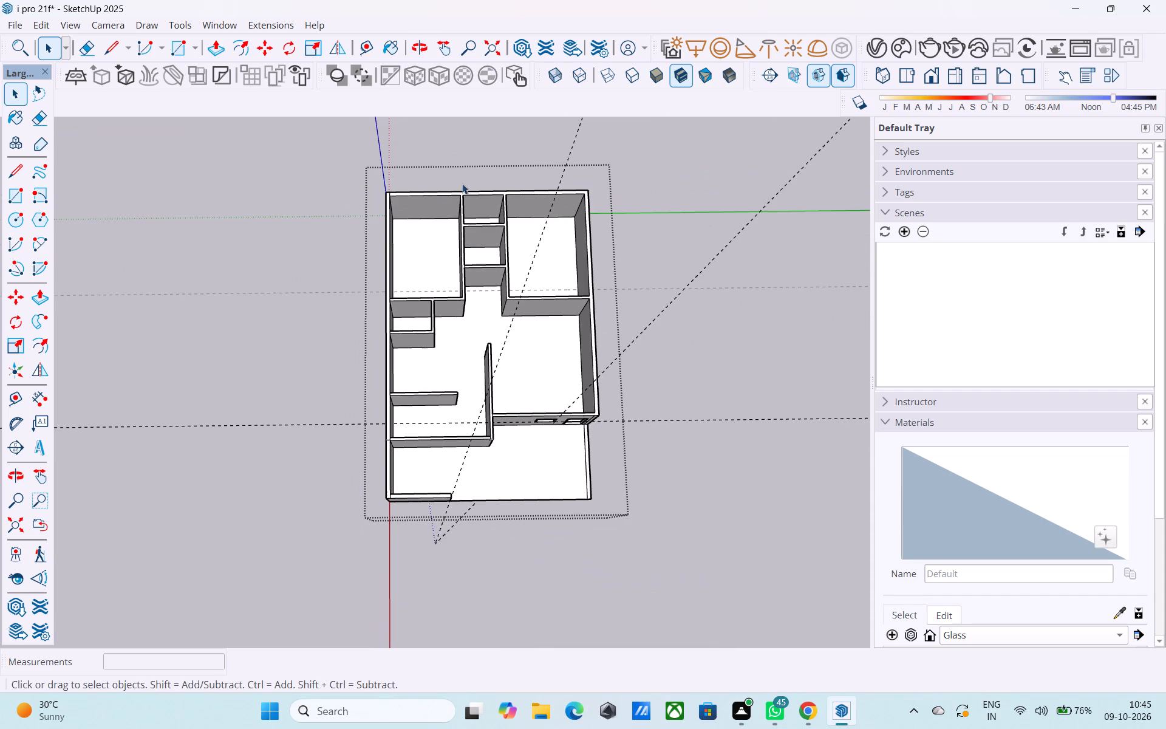
scroll(460, 180, "up", 12)
key("l")
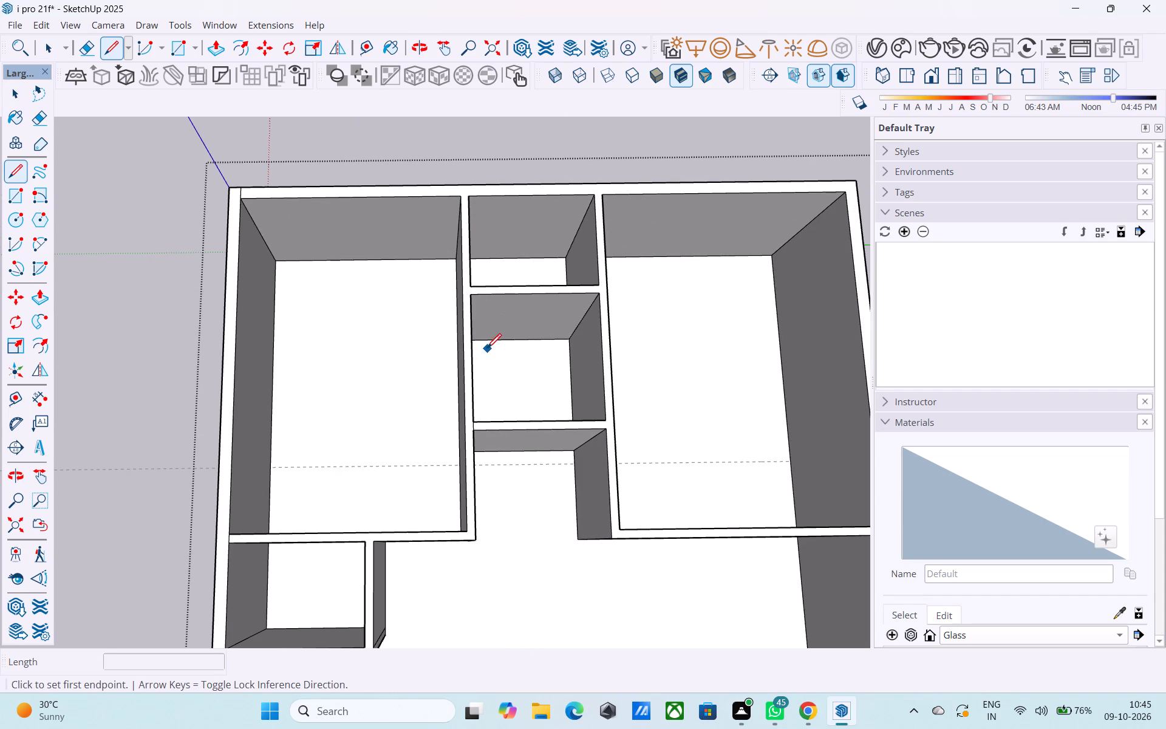
left_click(474, 294)
left_click(474, 284)
left_click(472, 193)
left_click(472, 181)
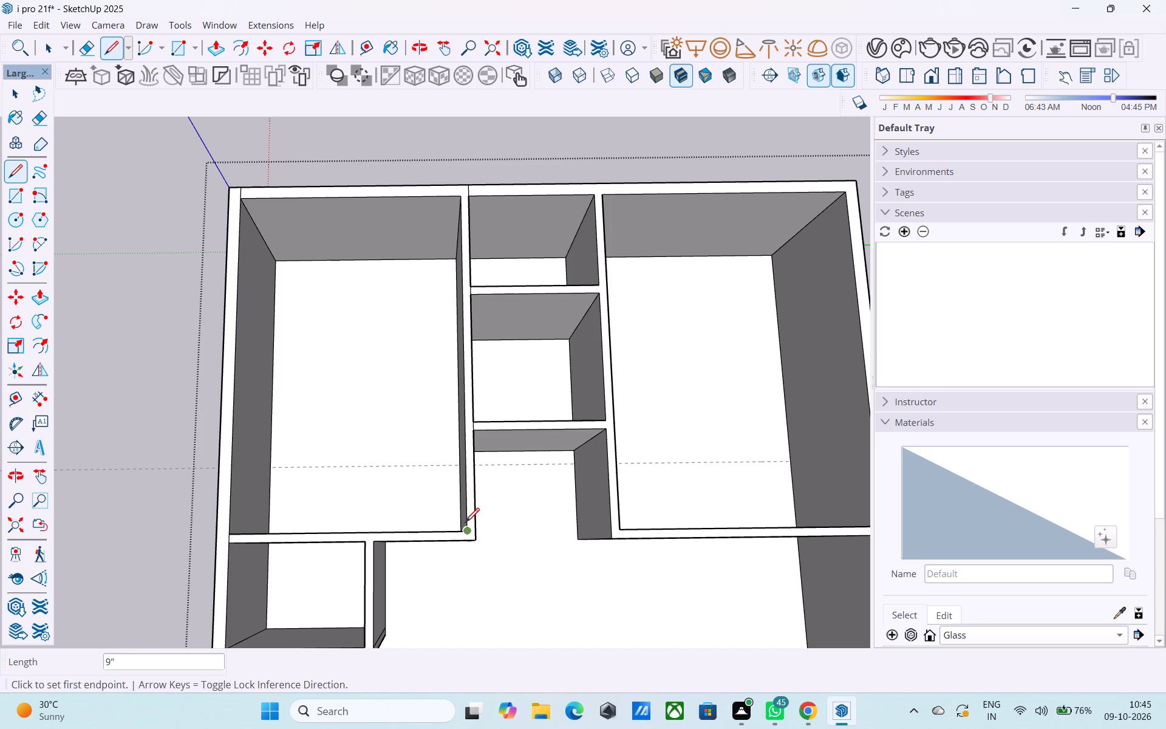
scroll(465, 522, "down", 4)
scroll(503, 351, "down", 8)
scroll(497, 594, "up", 6)
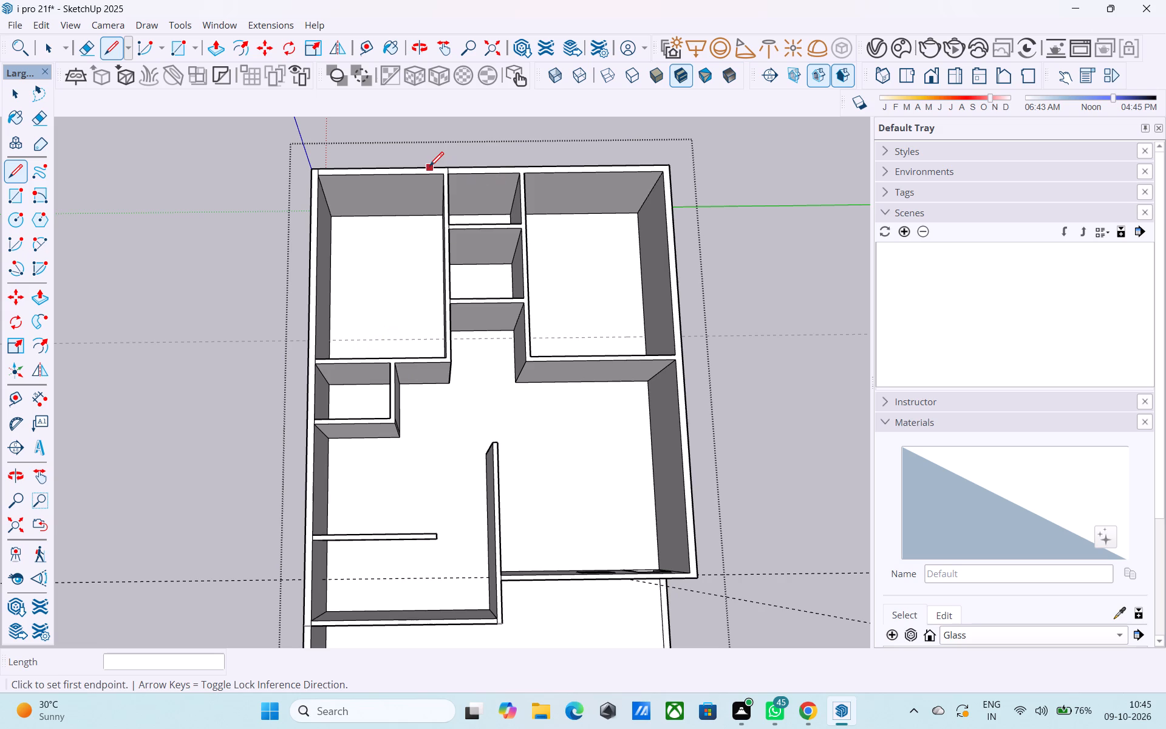
scroll(429, 168, "up", 5)
left_click(449, 178)
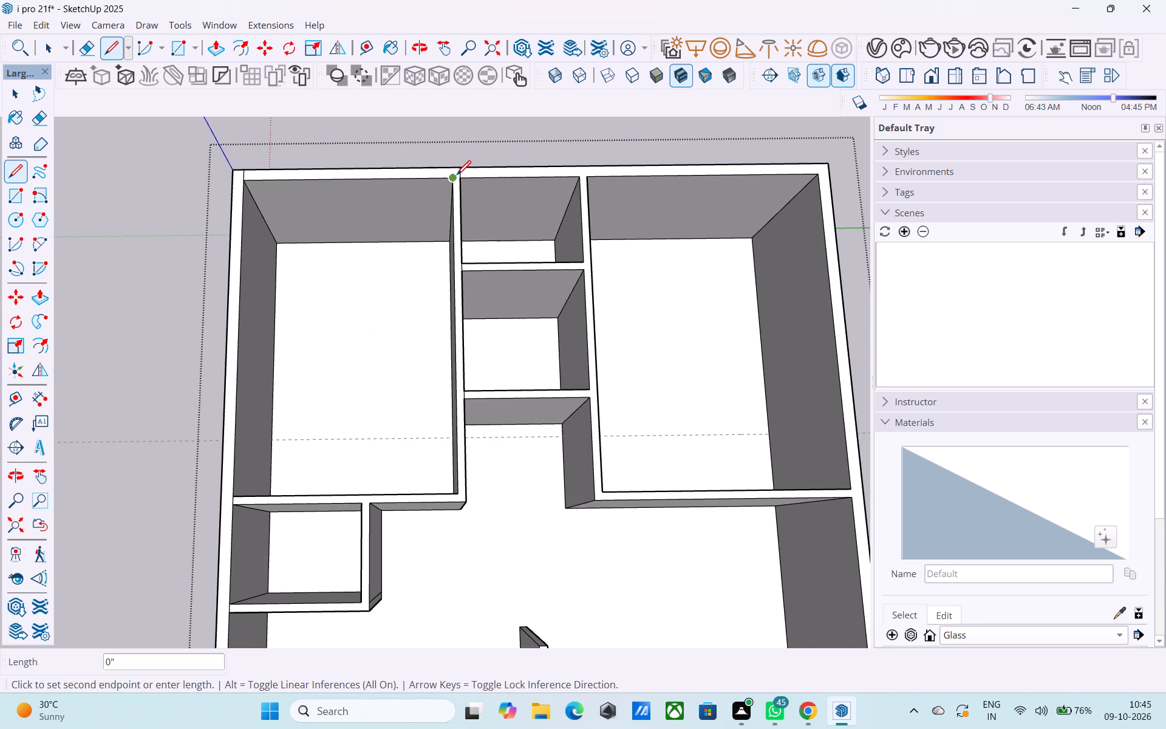
left_click(463, 179)
key("space")
Push/Pull the connected top face of the bedroom partition and small room walls down 12' to floor level.
scroll(446, 349, "down", 4)
middle_click_drag(453, 379, 483, 256)
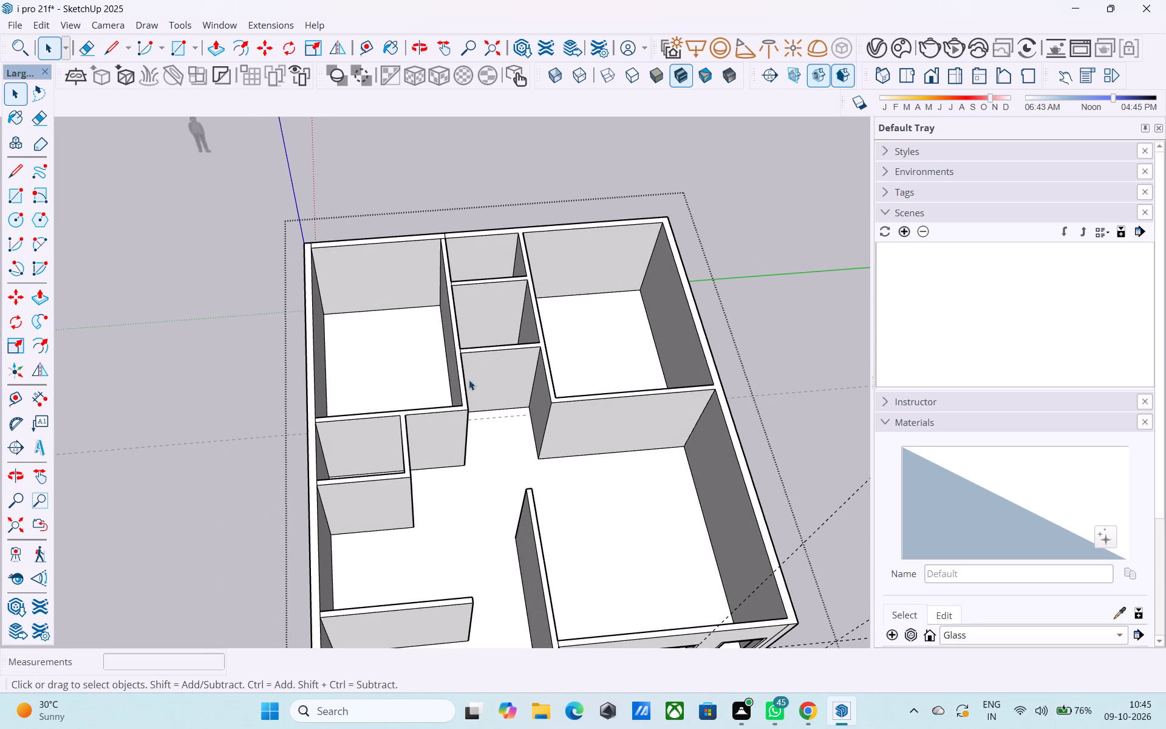
left_click(463, 389)
scroll(429, 424, "up", 8)
left_click(396, 431)
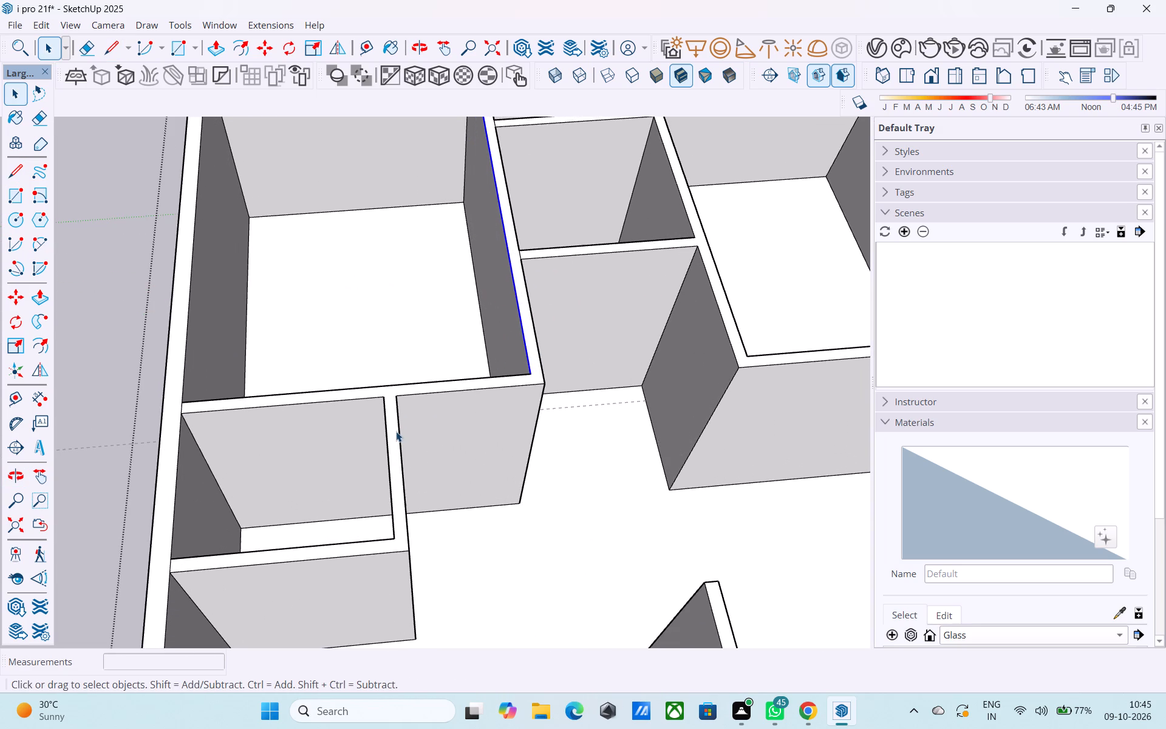
scroll(398, 430, "down", 11)
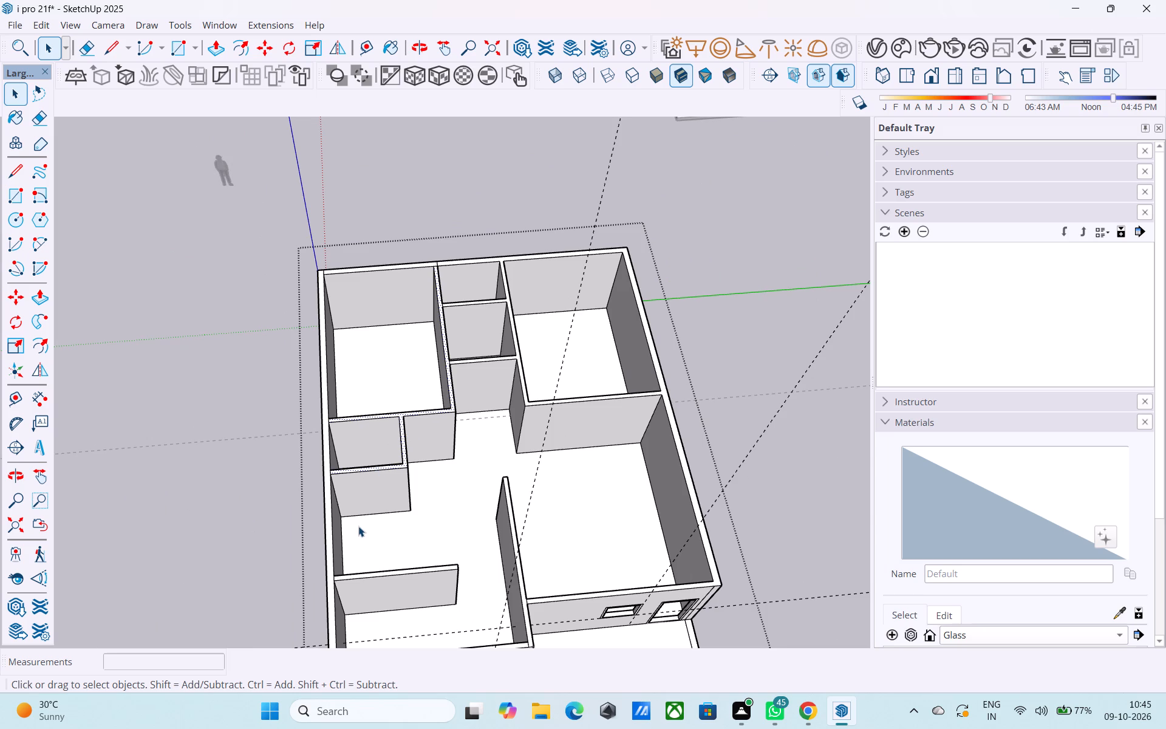
scroll(358, 540, "up", 4)
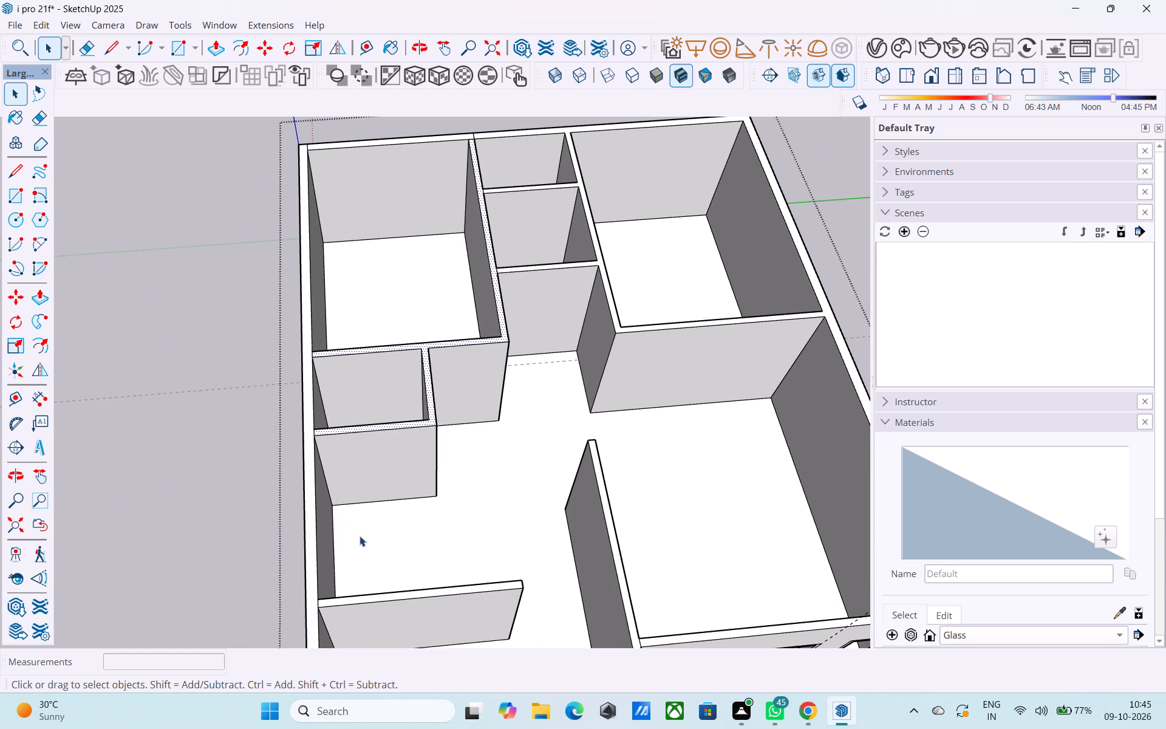
key("p")
left_click(409, 418)
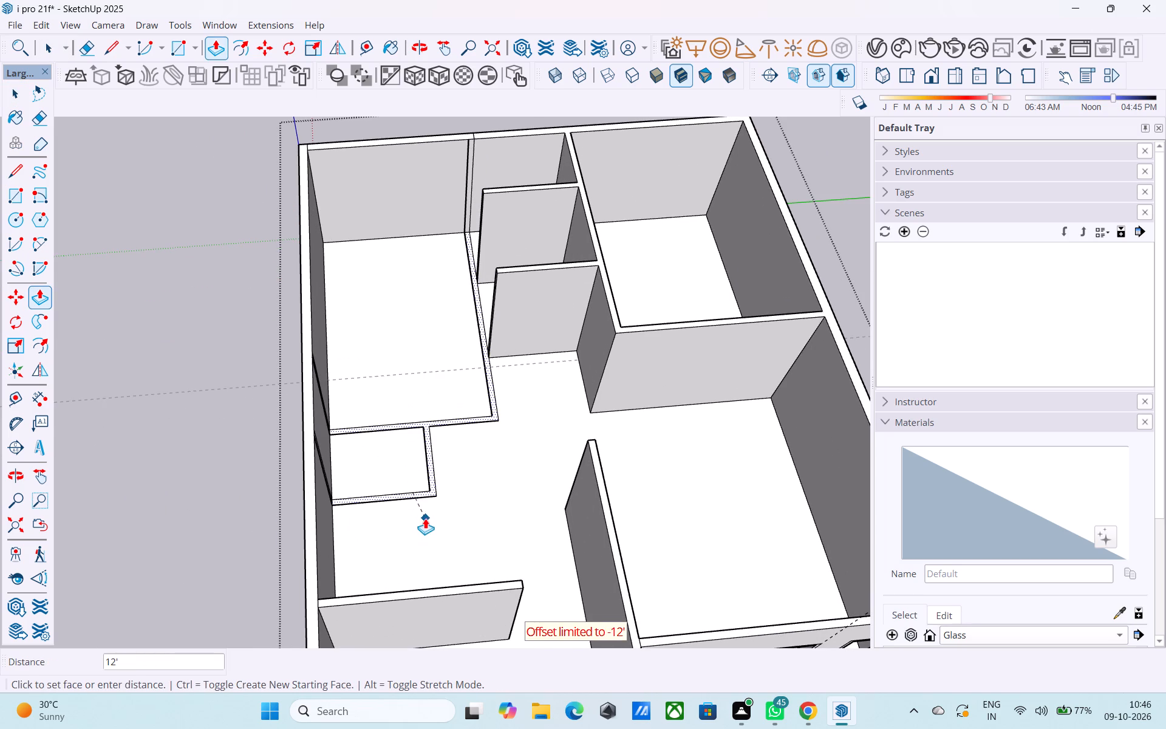
left_click(426, 521)
scroll(418, 512, "down", 5)
middle_click_drag(416, 523, 417, 495)
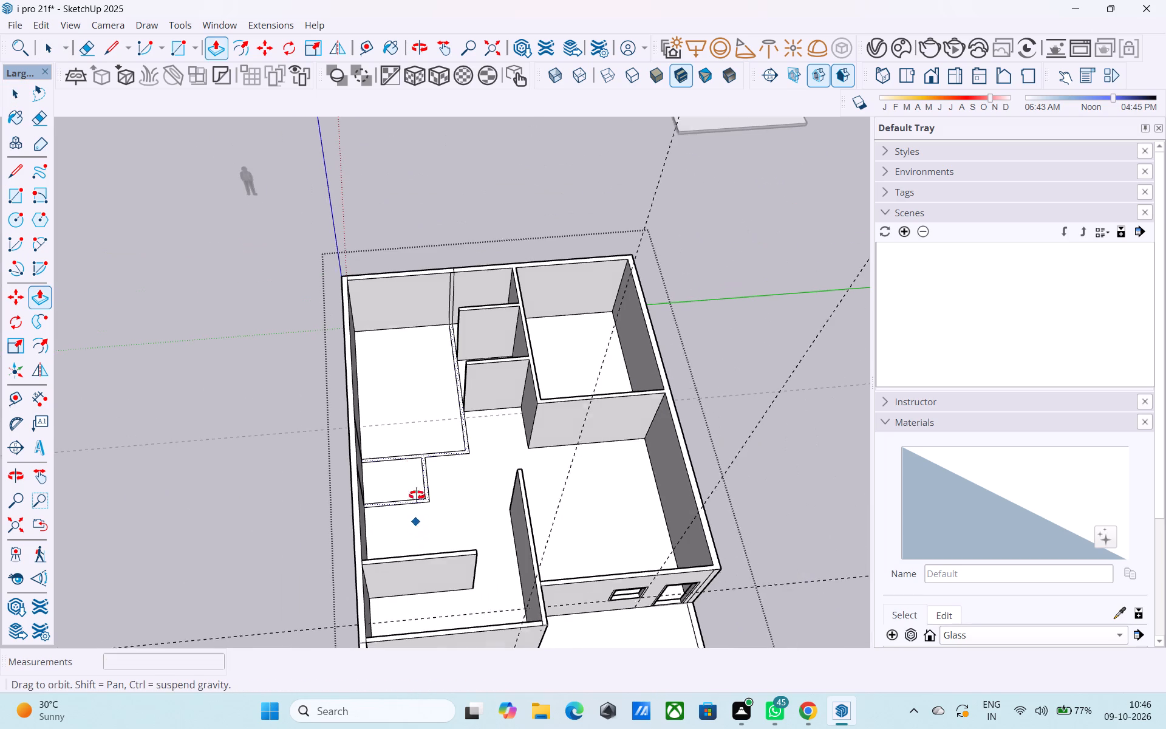
Draw an 8' 6" line from the end of the front room's partition top across the front room wall's top to its outer edge.
middle_click_drag(417, 495, 415, 395)
middle_click_drag(415, 400, 412, 439)
scroll(404, 548, "up", 6)
key("space")
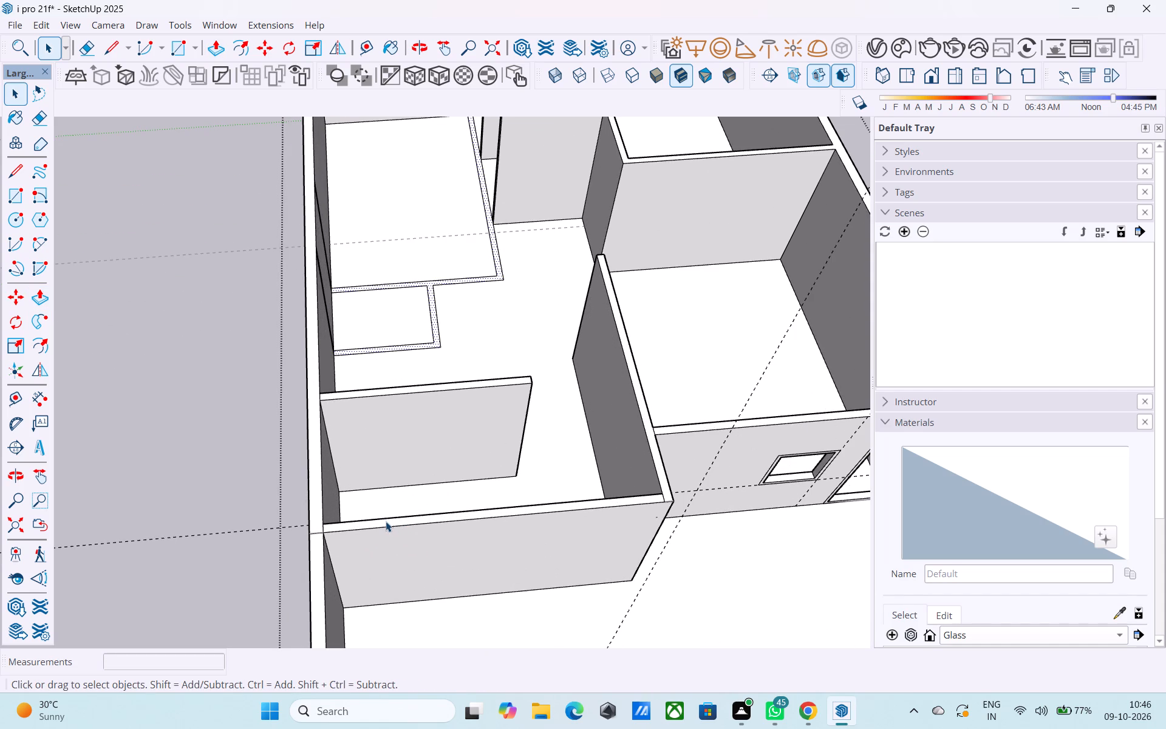
key("l")
scroll(387, 516, "down", 9)
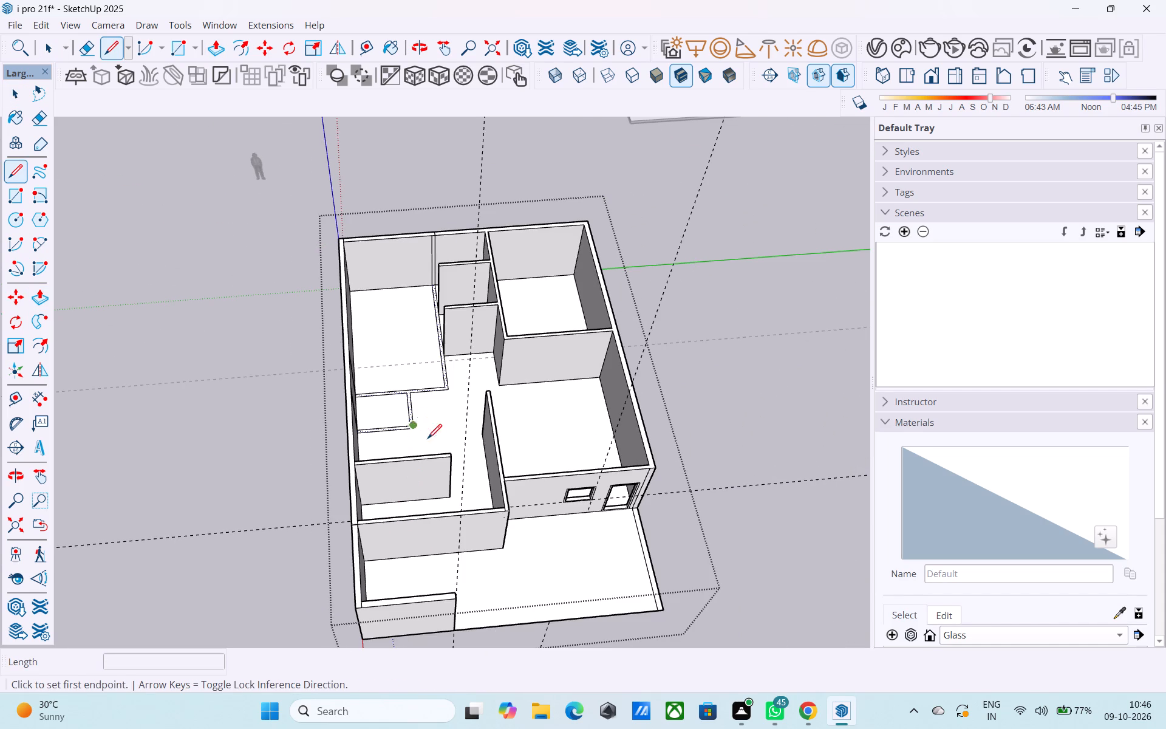
middle_click_drag(458, 460, 427, 455)
scroll(442, 453, "up", 7)
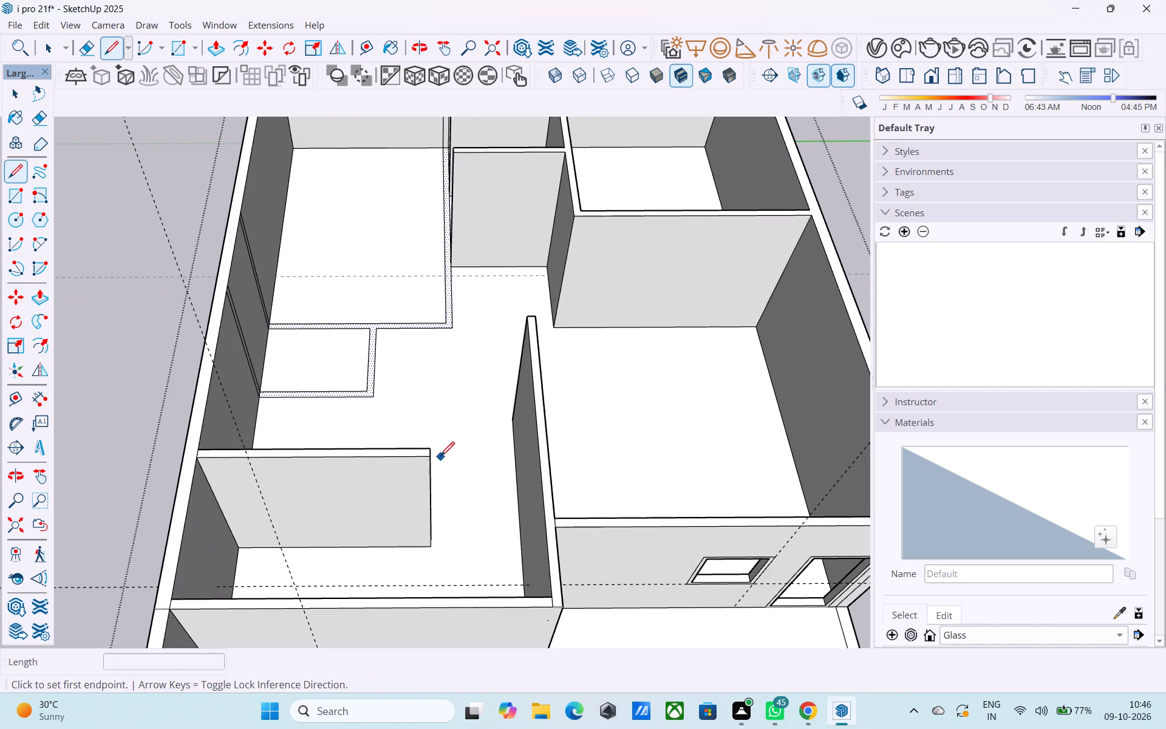
left_click(432, 462)
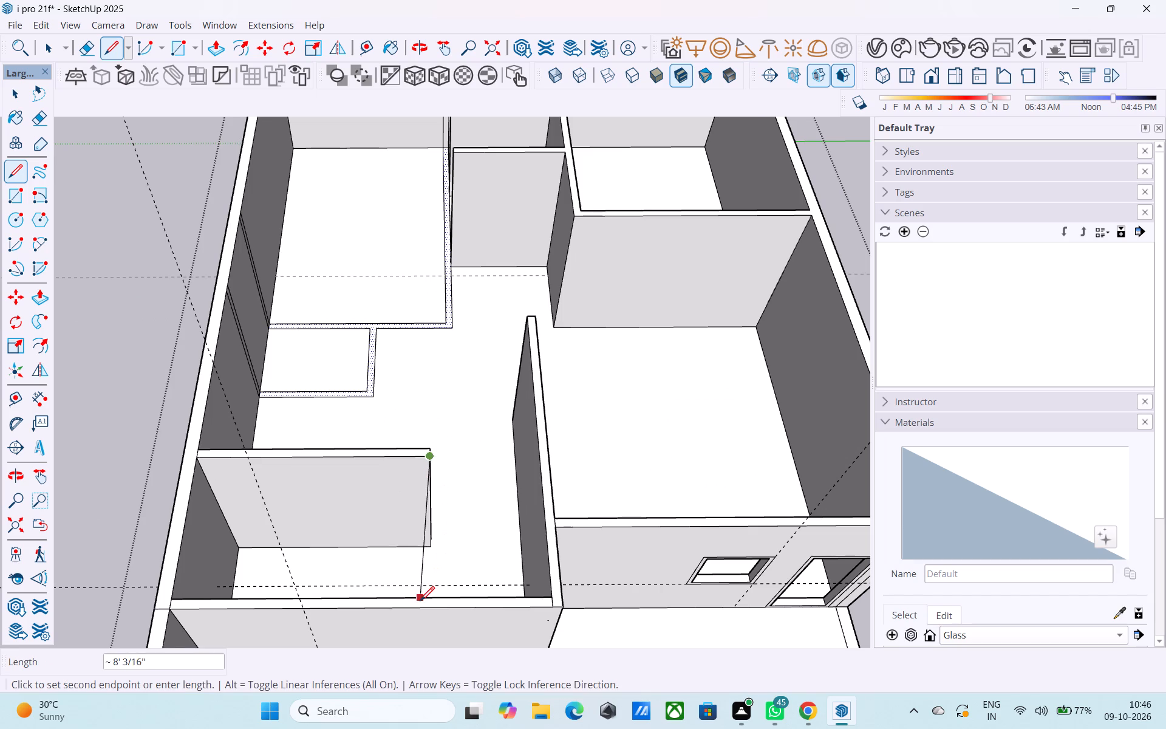
middle_click_drag(420, 605, 463, 587)
left_click(471, 595)
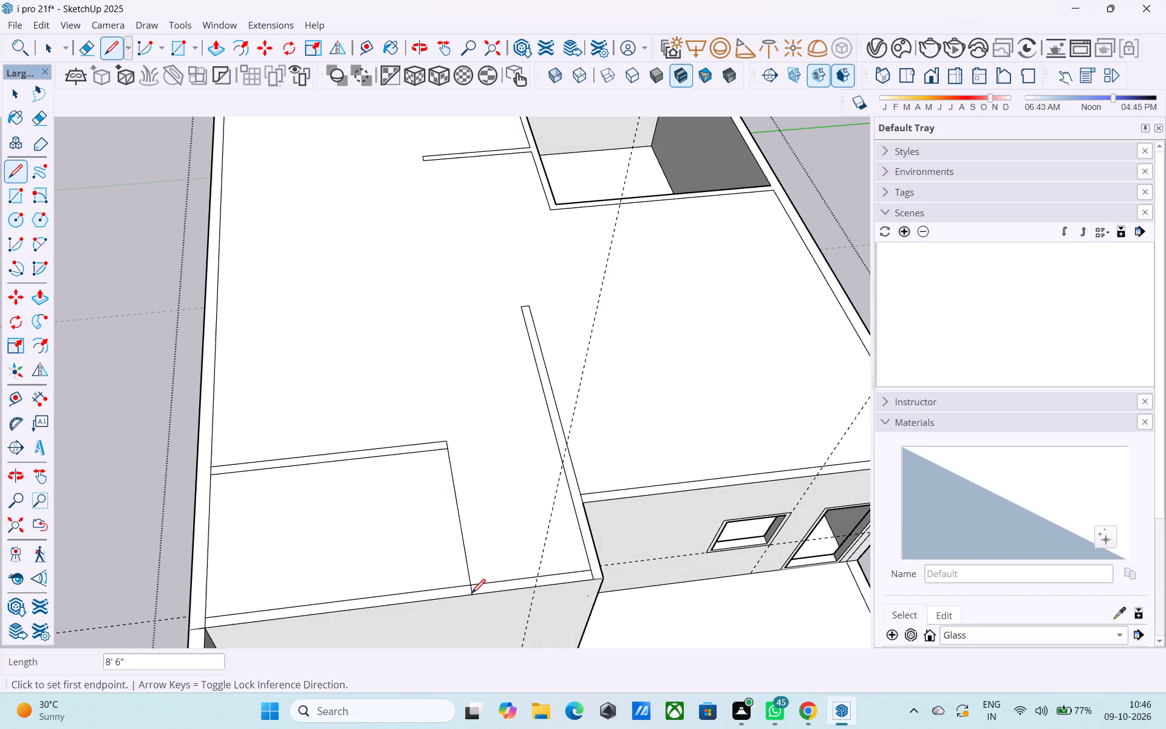
Delete the two unwanted faces covering the living area and the front room.
scroll(471, 595, "down", 3)
key("space")
left_click(480, 510)
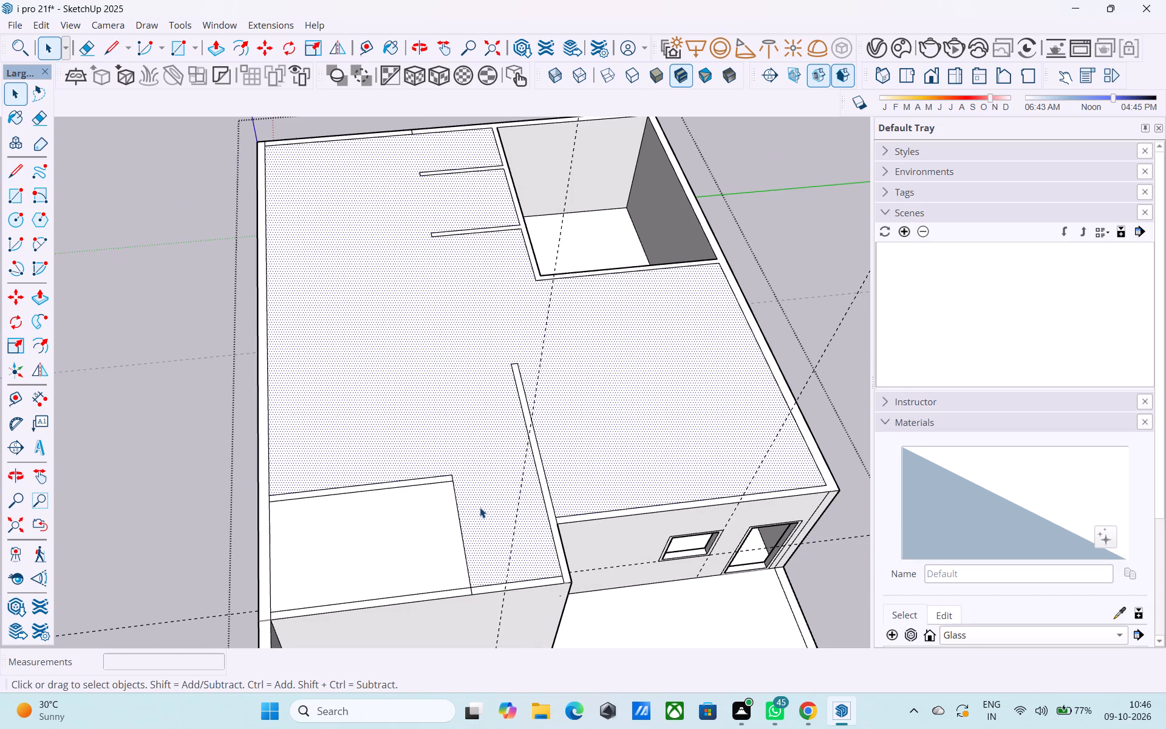
key("Delete")
left_click(395, 527)
key("Delete")
middle_click_drag(421, 553, 420, 529)
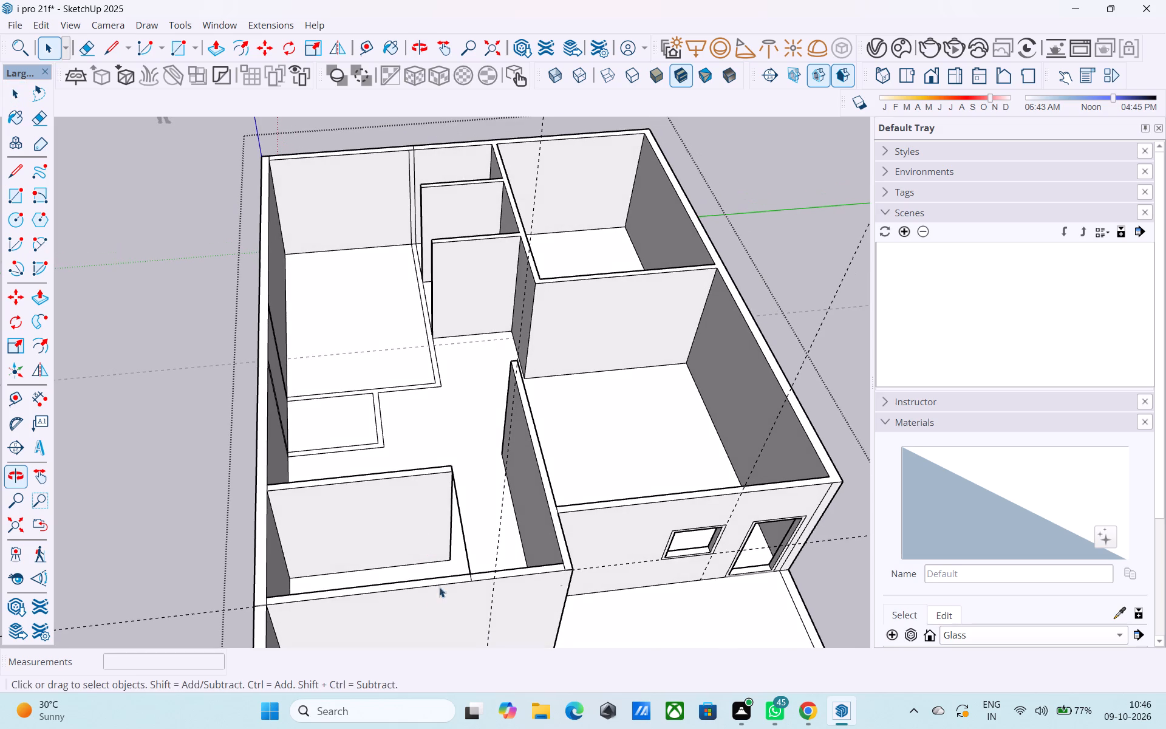
Push/Pull the front room wall's top between the long side wall and the new split down 12' to floor level.
left_click(326, 592)
left_click(327, 594)
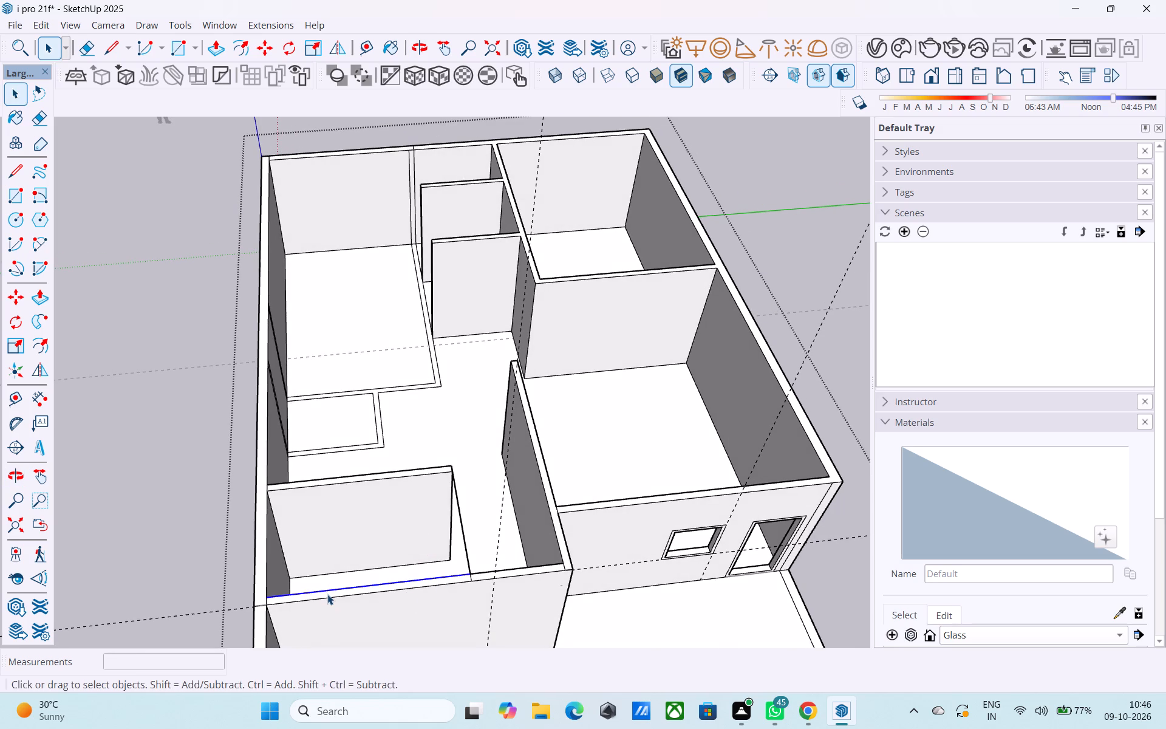
key("p")
left_click(327, 594)
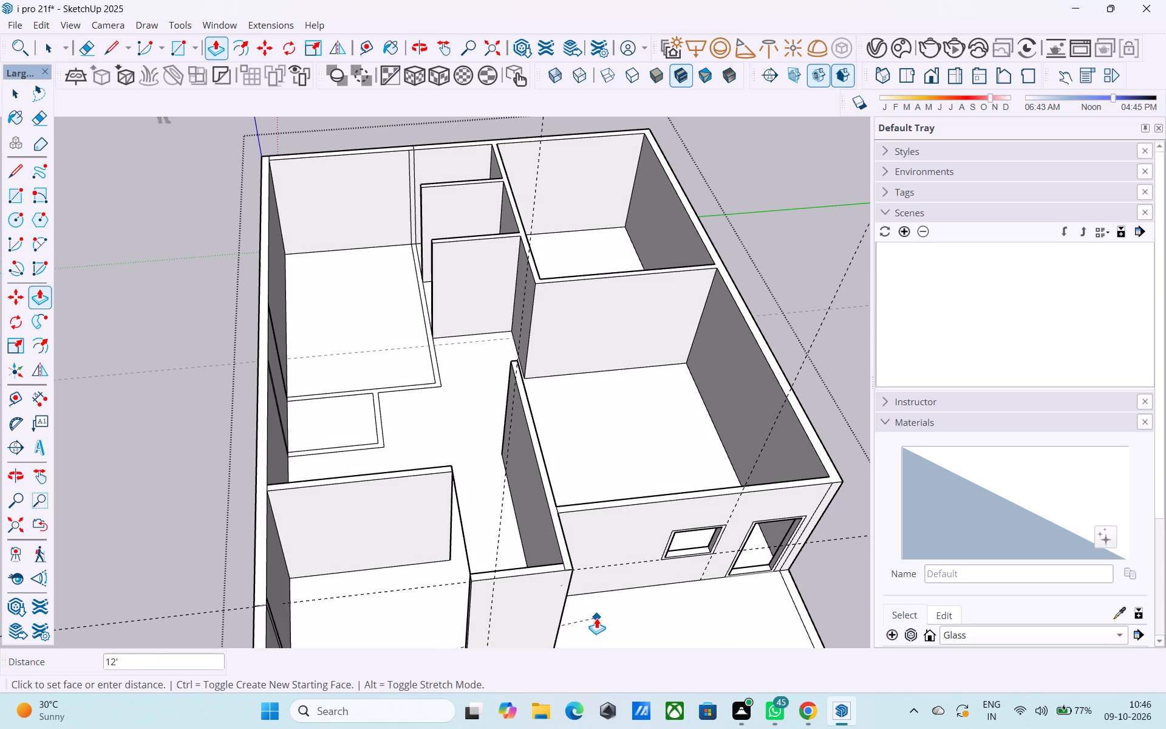
left_click(596, 618)
Push/Pull the long side wall's top, from the back wall to the front room wall, down to floor level.
scroll(390, 413, "down", 8)
middle_click_drag(375, 452, 371, 486)
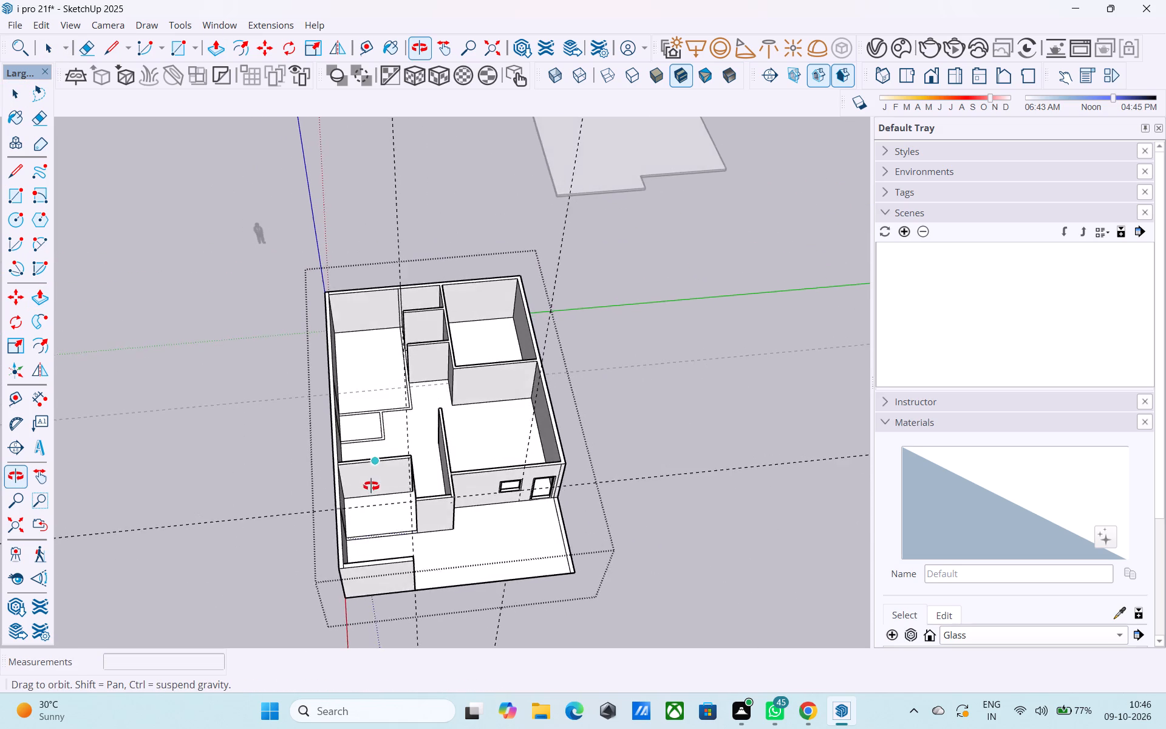
middle_click_drag(371, 486, 457, 493)
scroll(319, 498, "up", 6)
scroll(393, 501, "down", 2)
key("space")
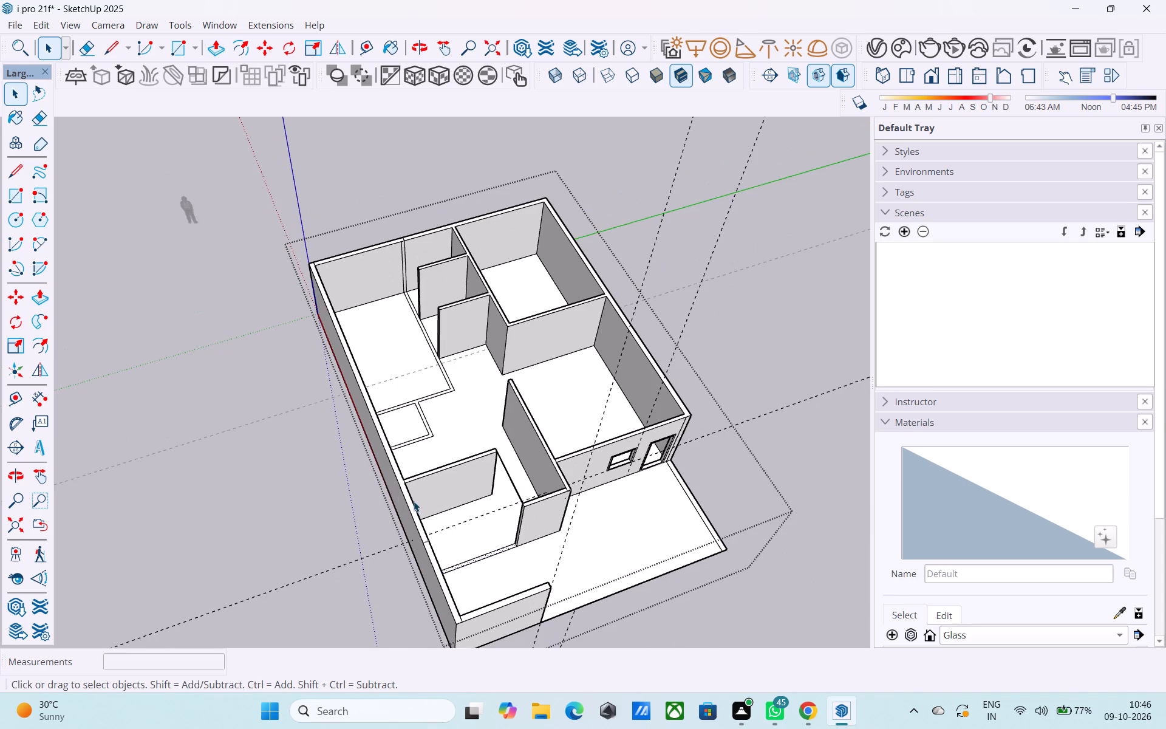
scroll(414, 501, "up", 3)
left_click(408, 504)
key("p")
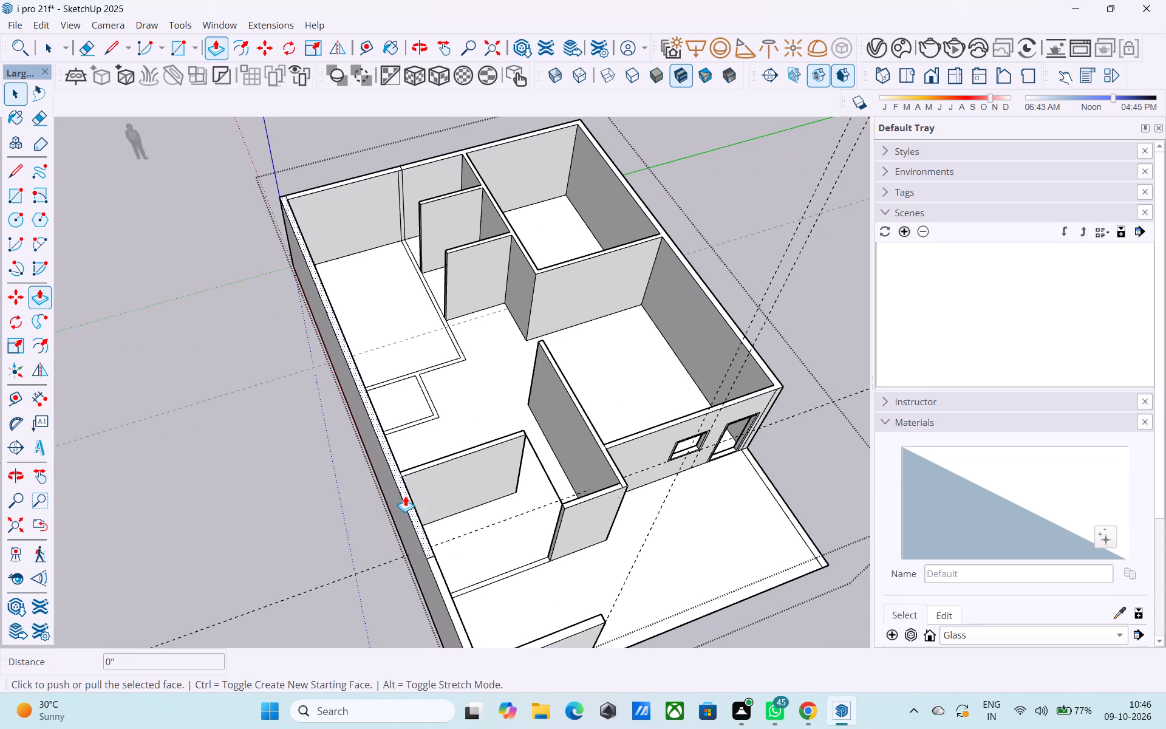
left_click(405, 496)
left_click(493, 573)
middle_click_drag(382, 529, 477, 526)
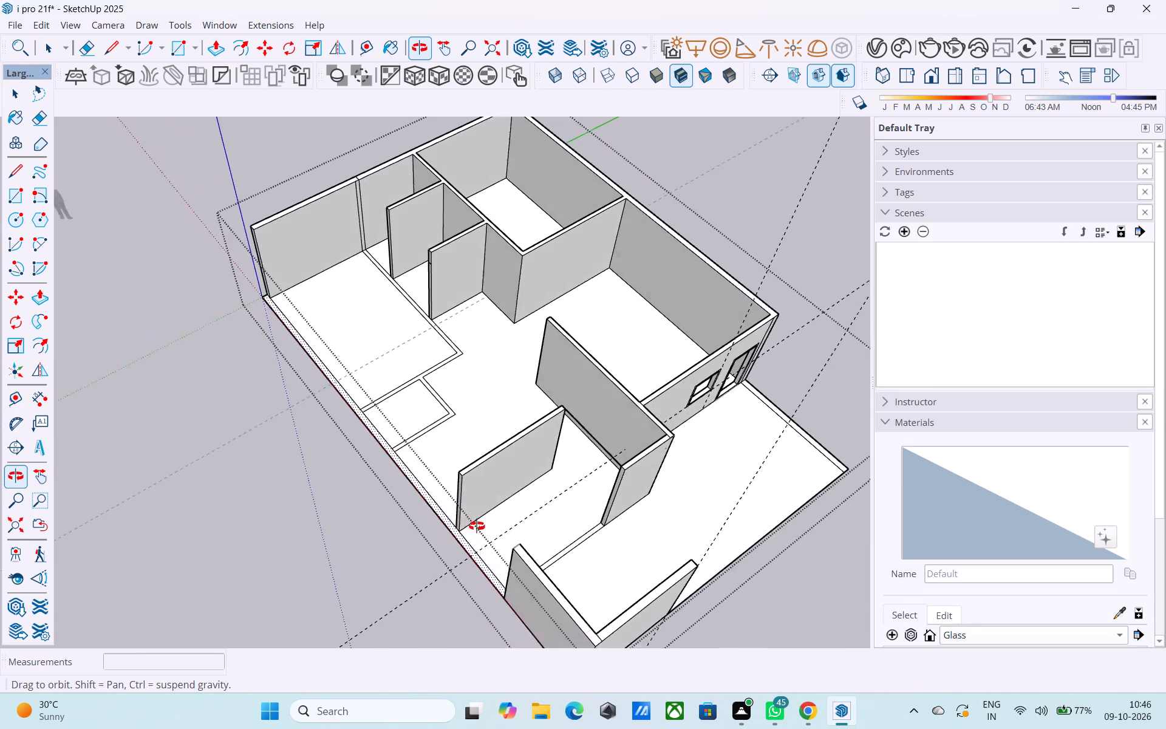
middle_click_drag(477, 526, 527, 515)
Push/Pull the remaining top section of the long side wall beside the porch down 12' to floor level.
key("space")
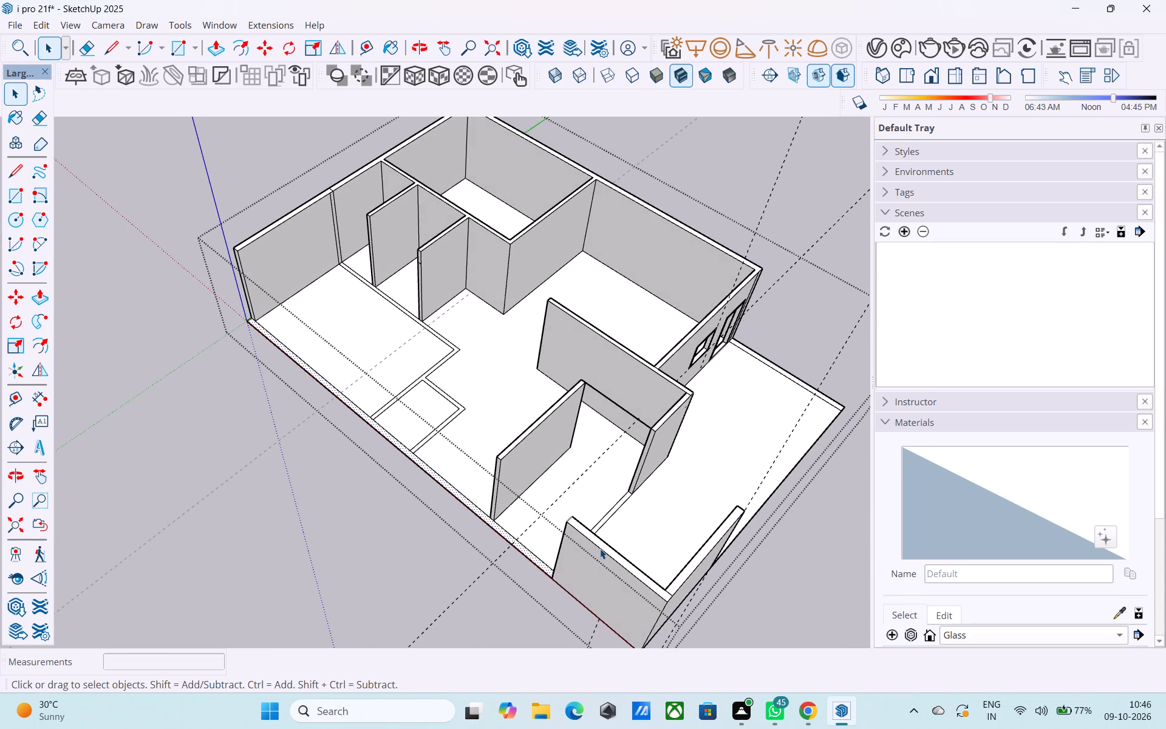
left_click(601, 547)
scroll(588, 525, "up", 3)
left_click(586, 533)
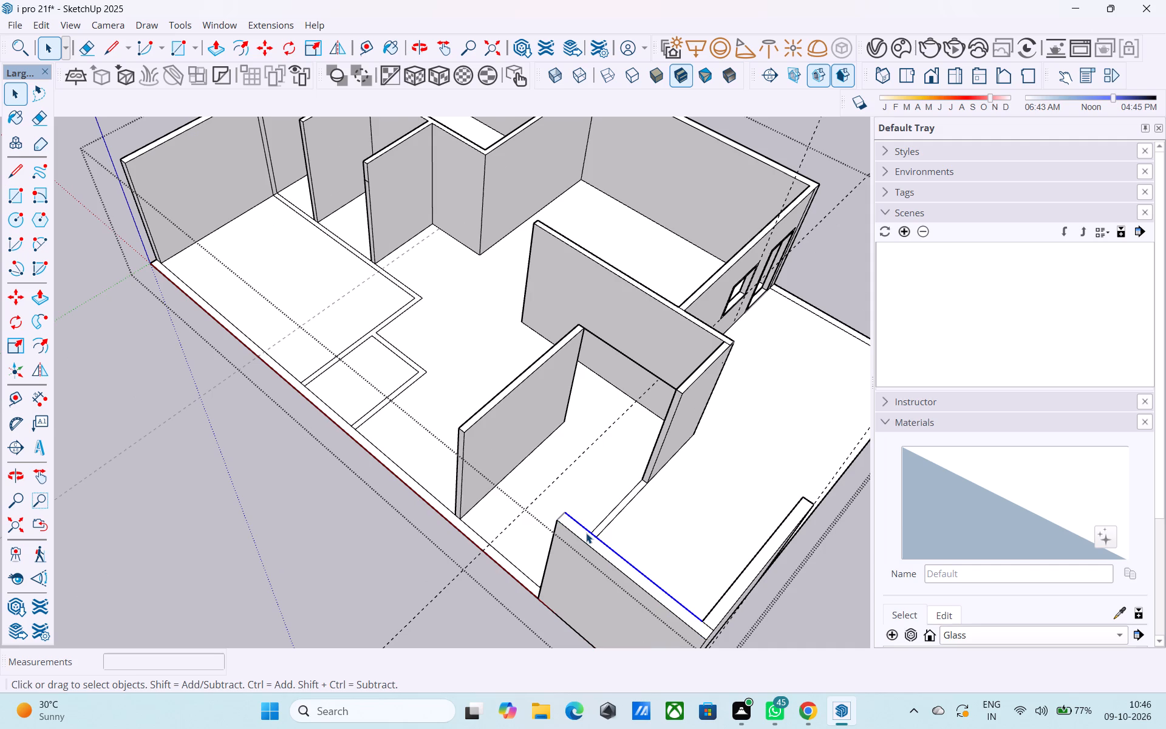
left_click(582, 533)
key("p")
left_click(582, 533)
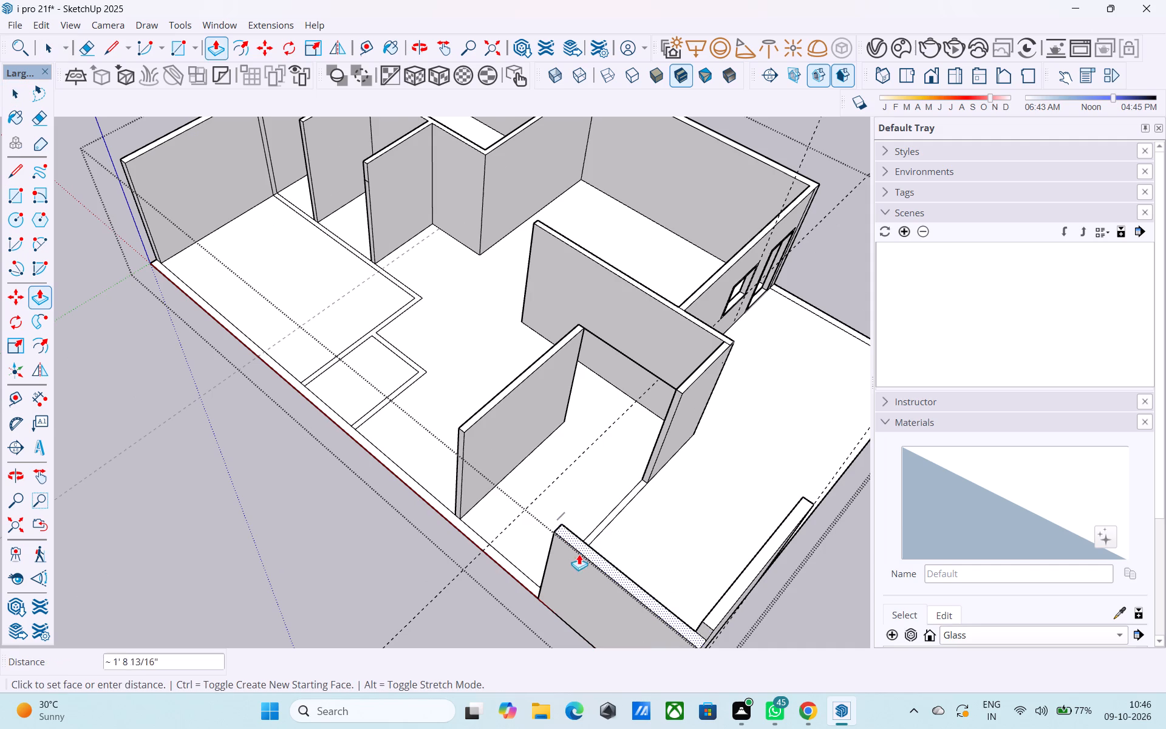
left_click(532, 531)
middle_click_drag(526, 532, 487, 538)
scroll(474, 540, "down", 5)
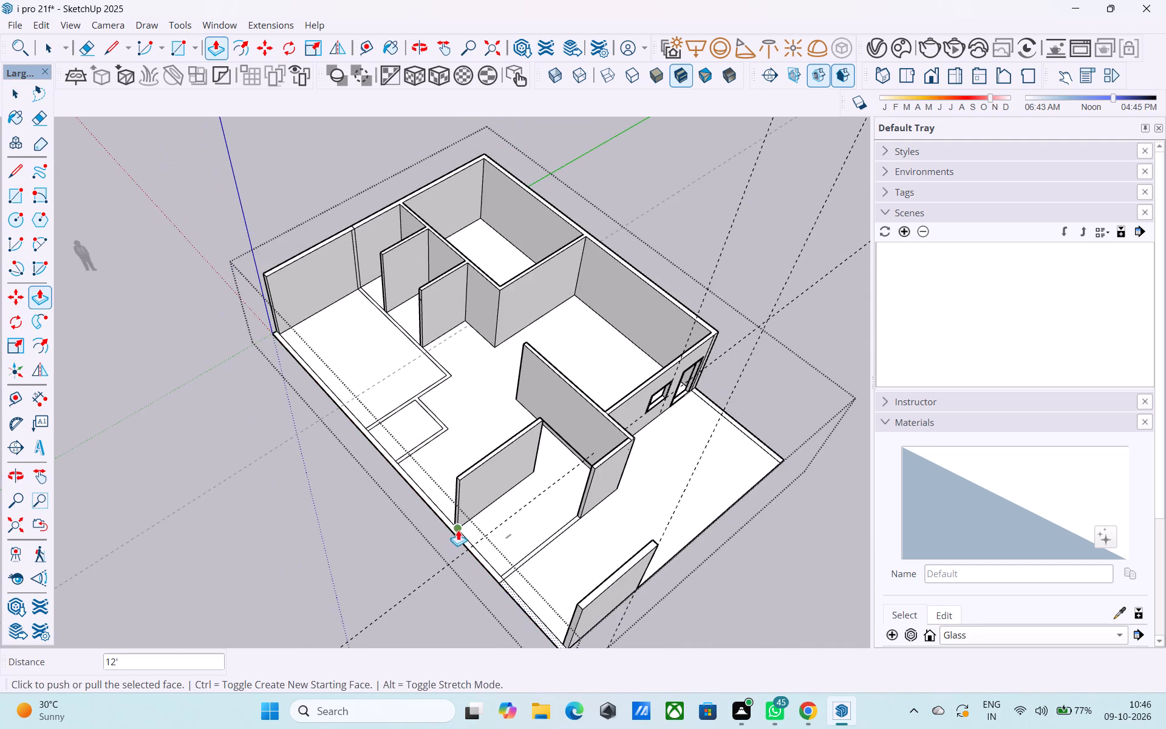
middle_click_drag(455, 525, 314, 530, "shift")
scroll(457, 536, "down", 1, "shift")
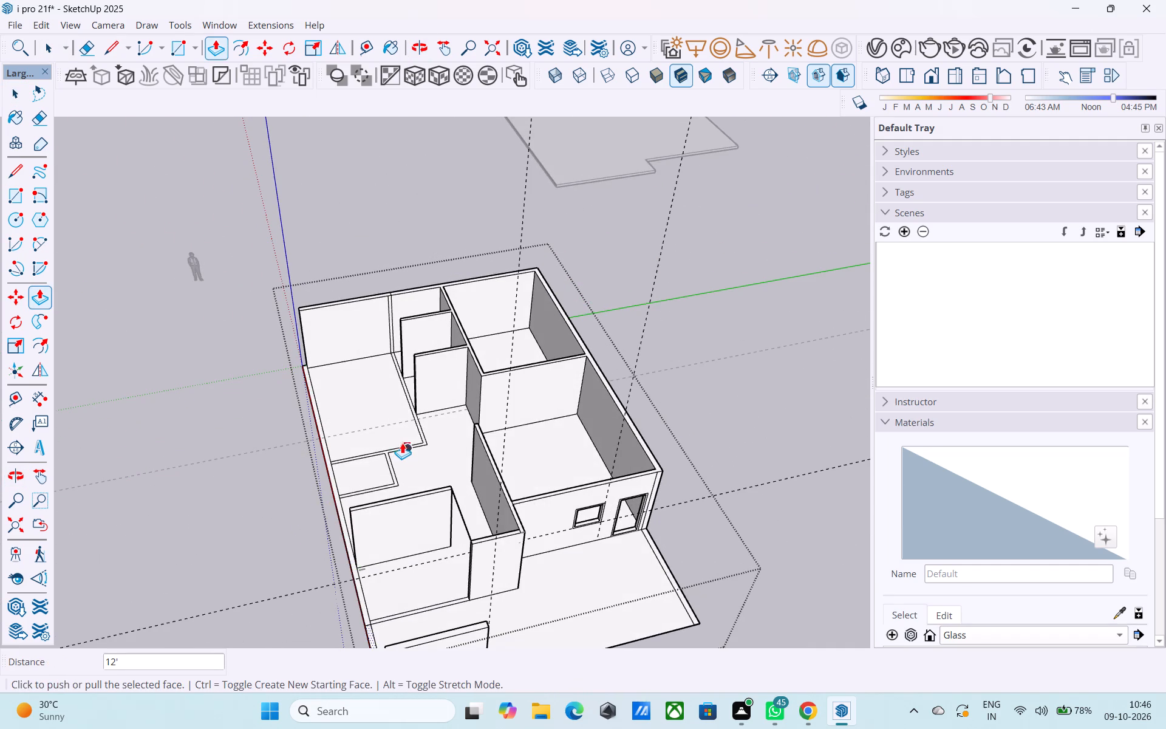
key("space")
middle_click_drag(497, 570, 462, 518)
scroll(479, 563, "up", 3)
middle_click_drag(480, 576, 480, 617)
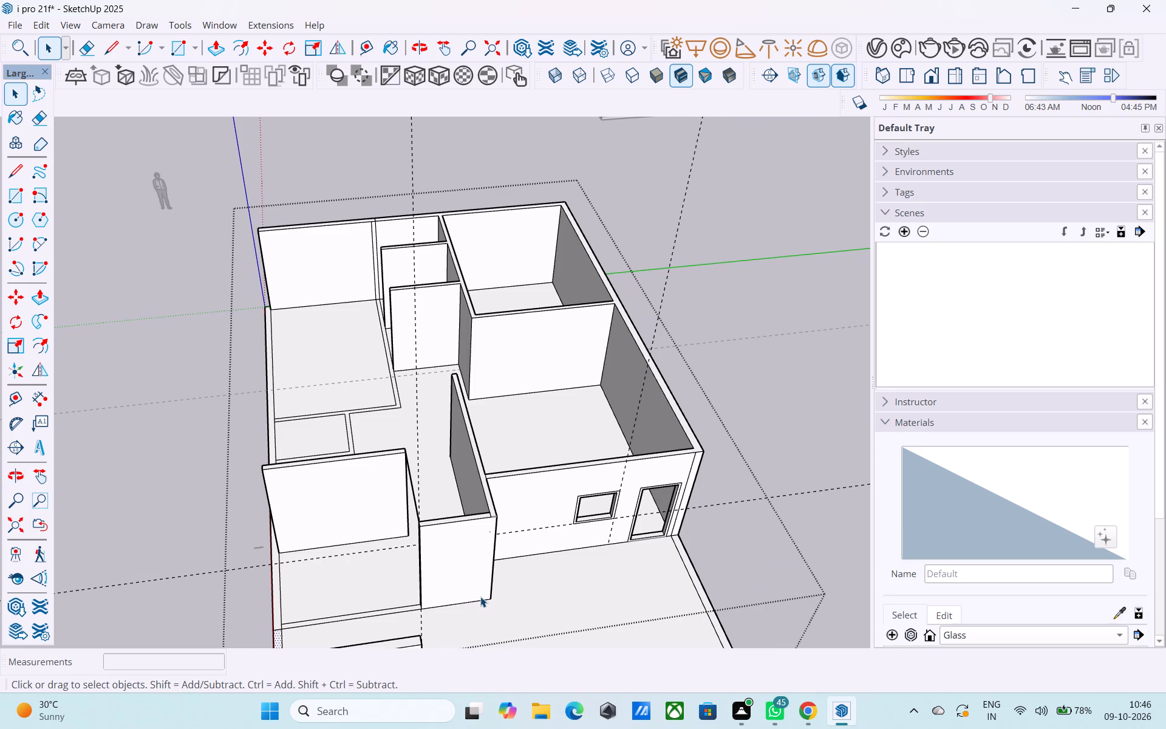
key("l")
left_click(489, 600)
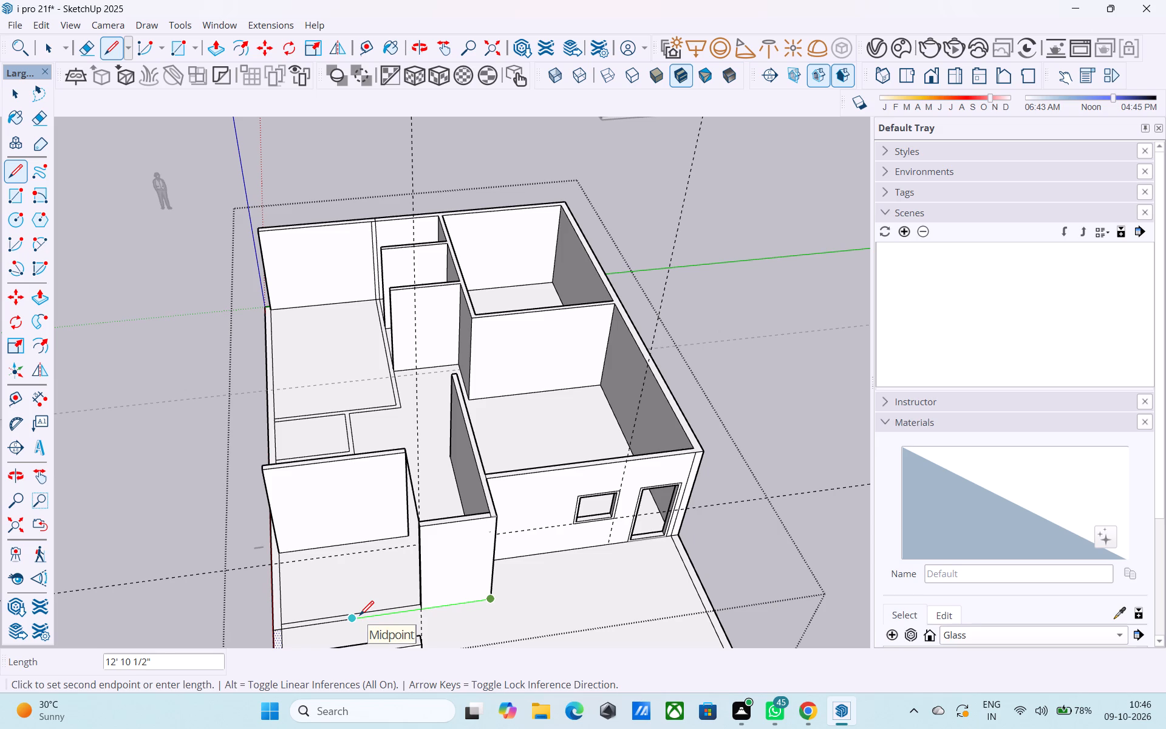
Place a vertical guide on the back wall 12' from the bedroom partition's wall line, and readjust its offset to 10'.
key("t")
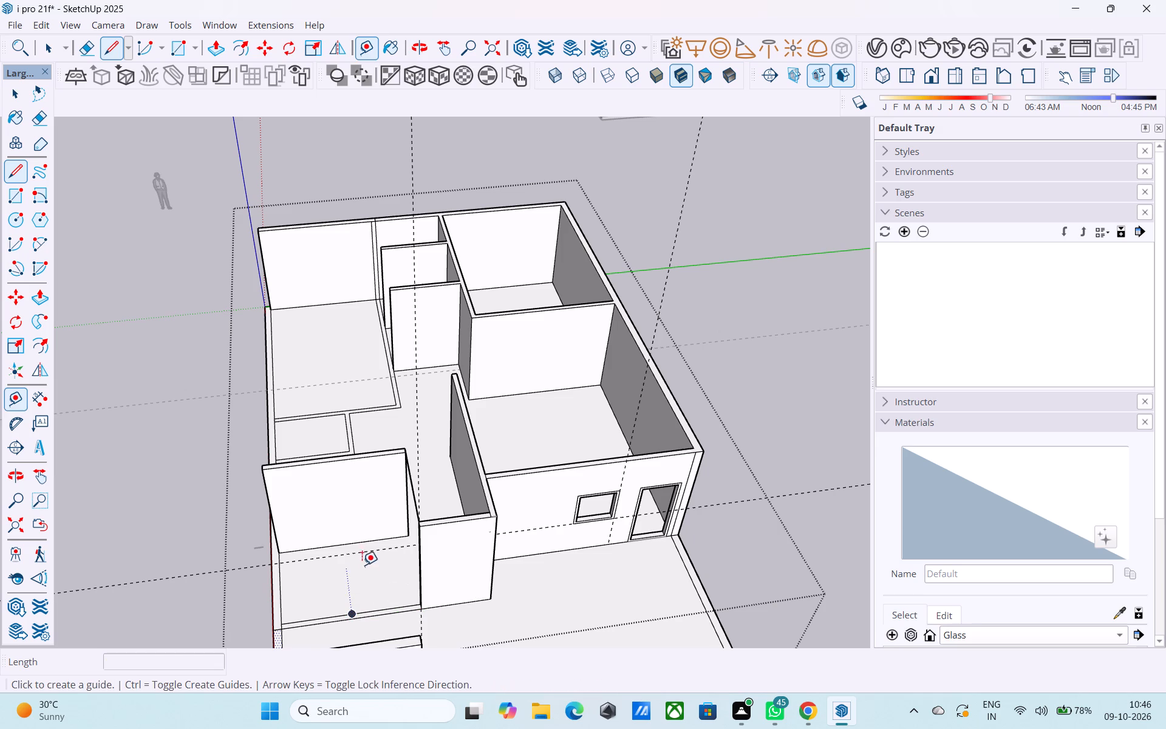
middle_click_drag(367, 519, 355, 510)
scroll(362, 250, "up", 8)
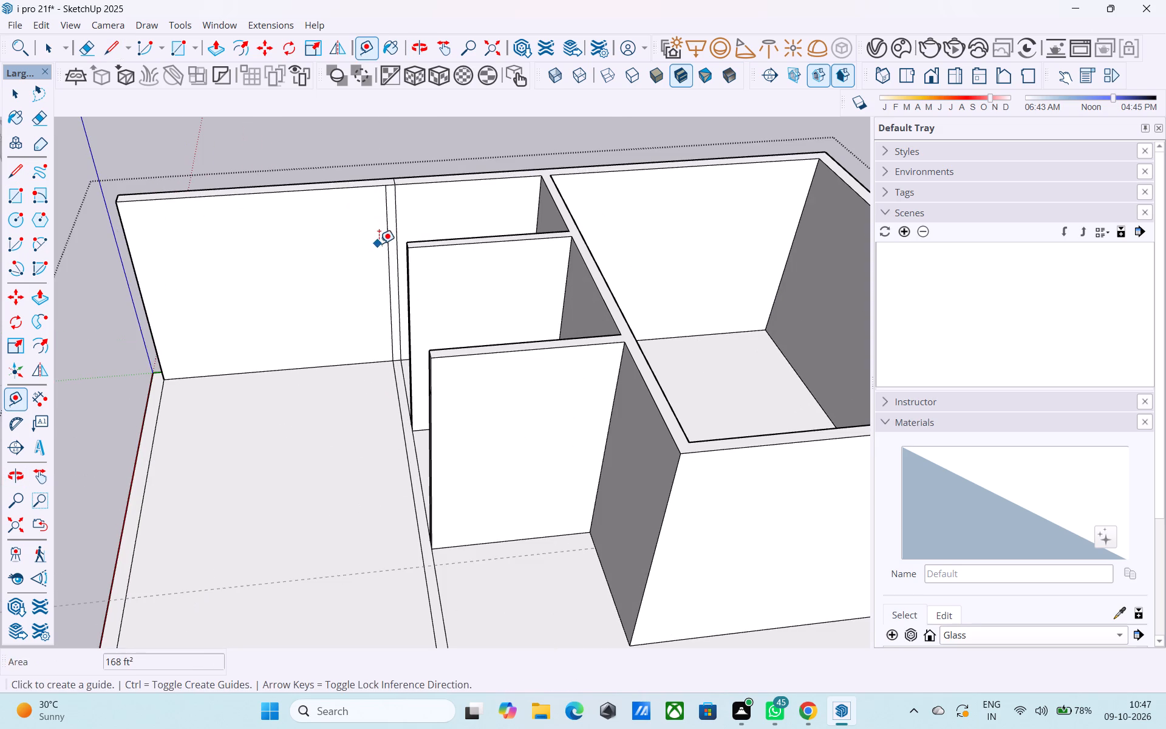
left_click(389, 241)
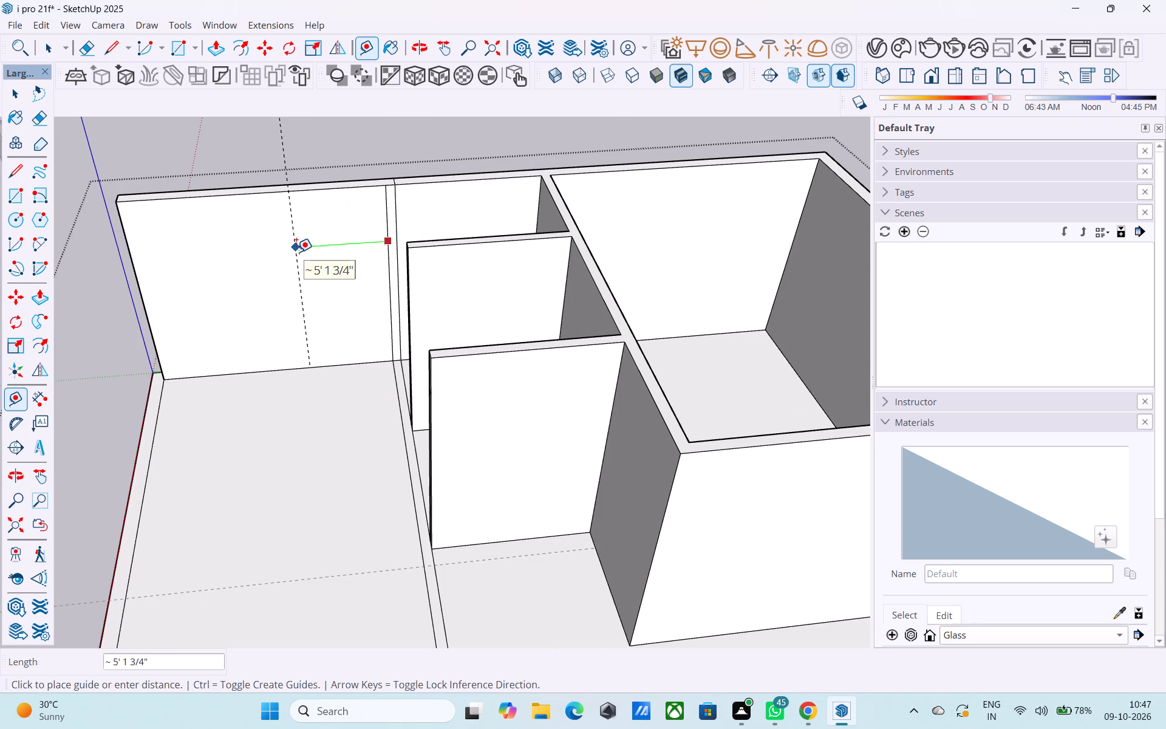
type("12'")
key("Return")
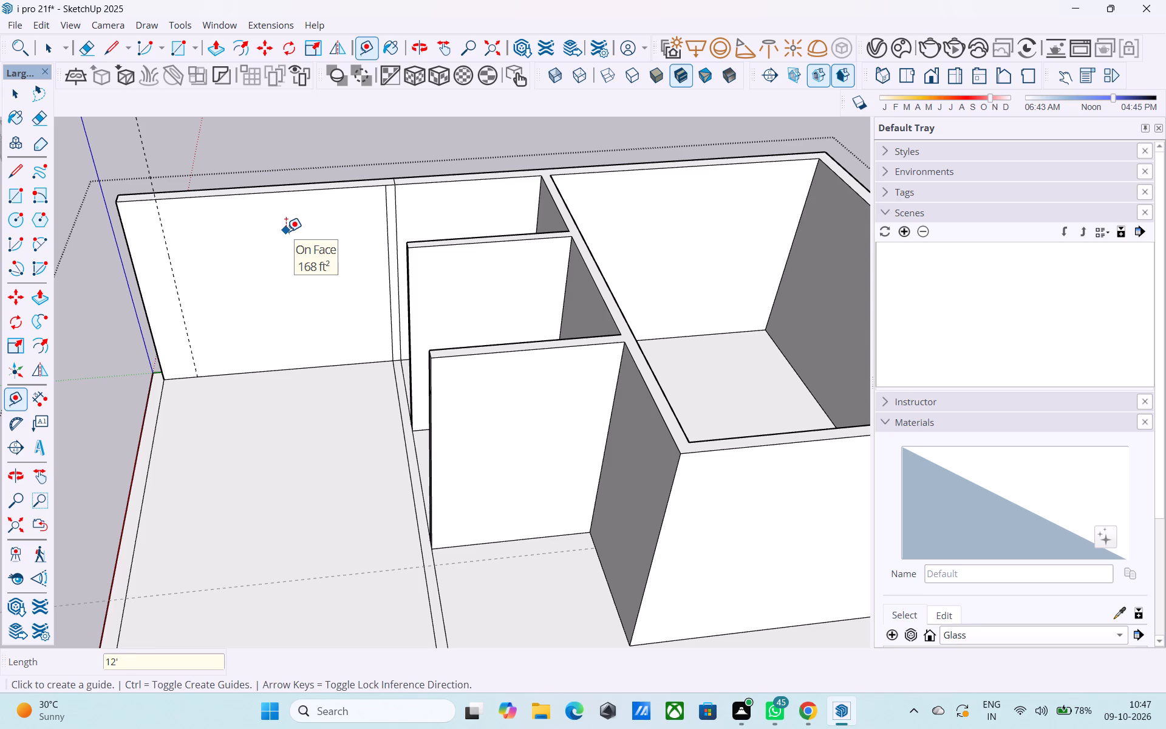
type("10'")
key("Return")
scroll(283, 249, "down", 12)
middle_click_drag(308, 376, 329, 376)
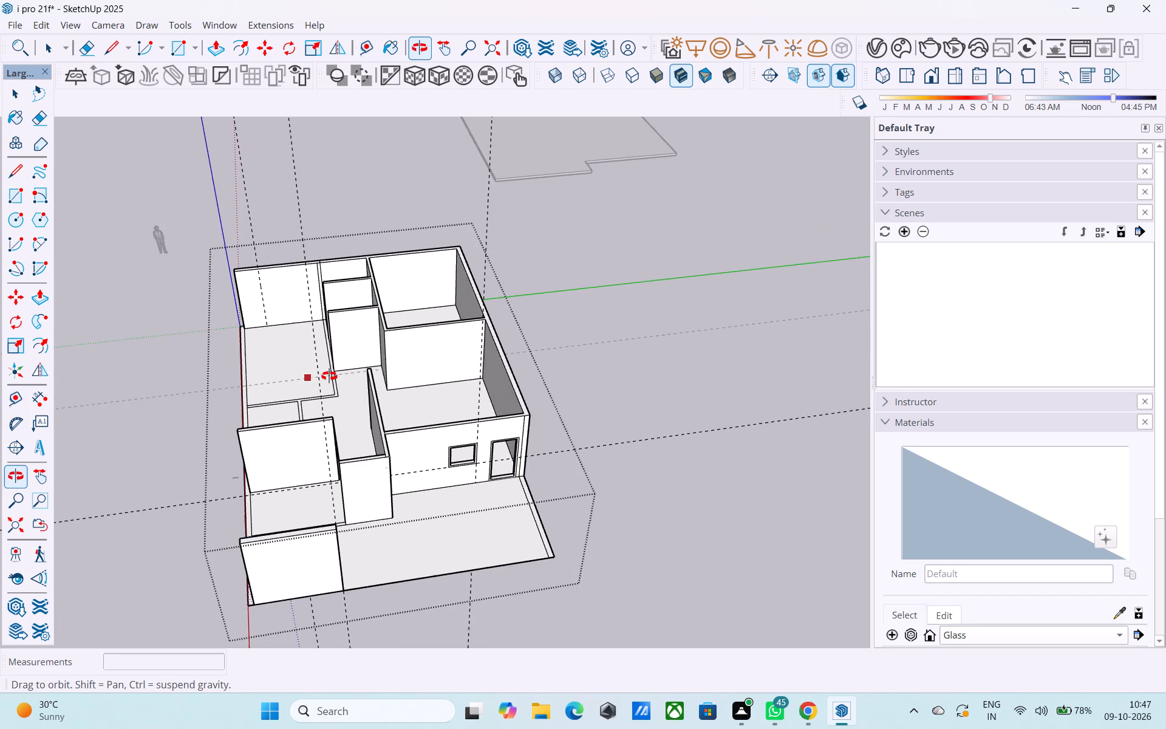
Place a vertical guide 12' from the outer vertical edge of the remaining front room wall piece, towards the long side wall.
middle_click_drag(329, 376, 405, 414)
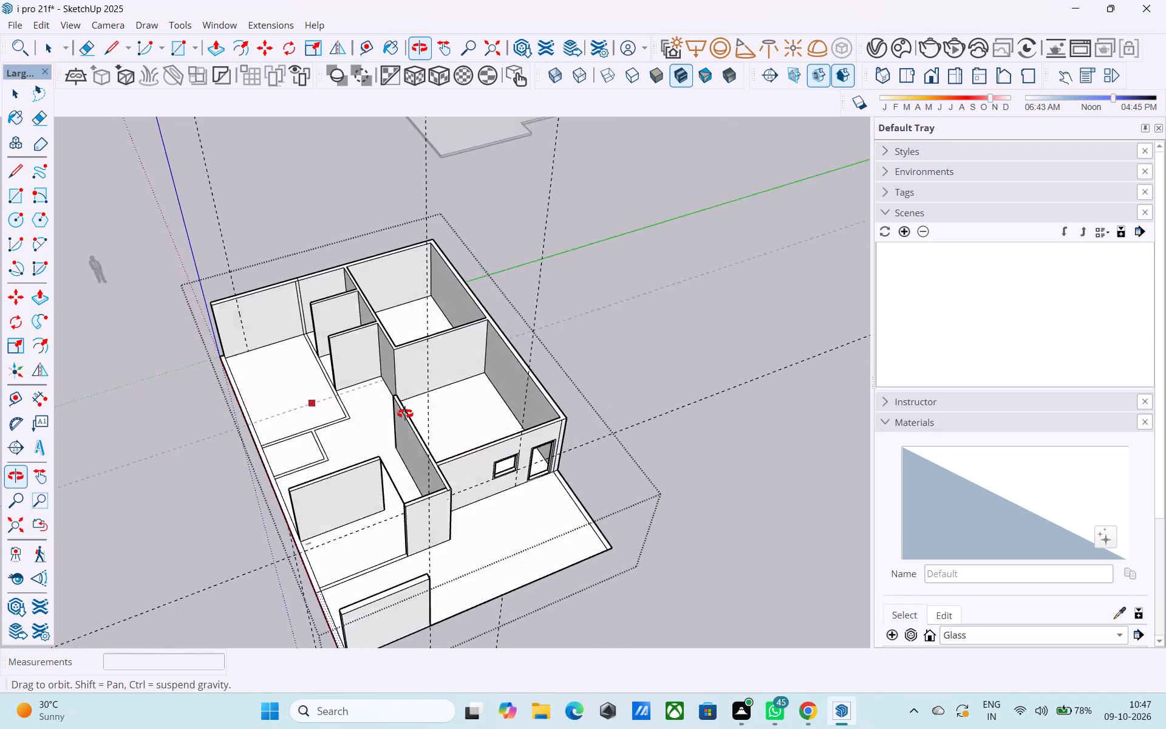
middle_click_drag(405, 414, 362, 383)
middle_click_drag(394, 467, 386, 462)
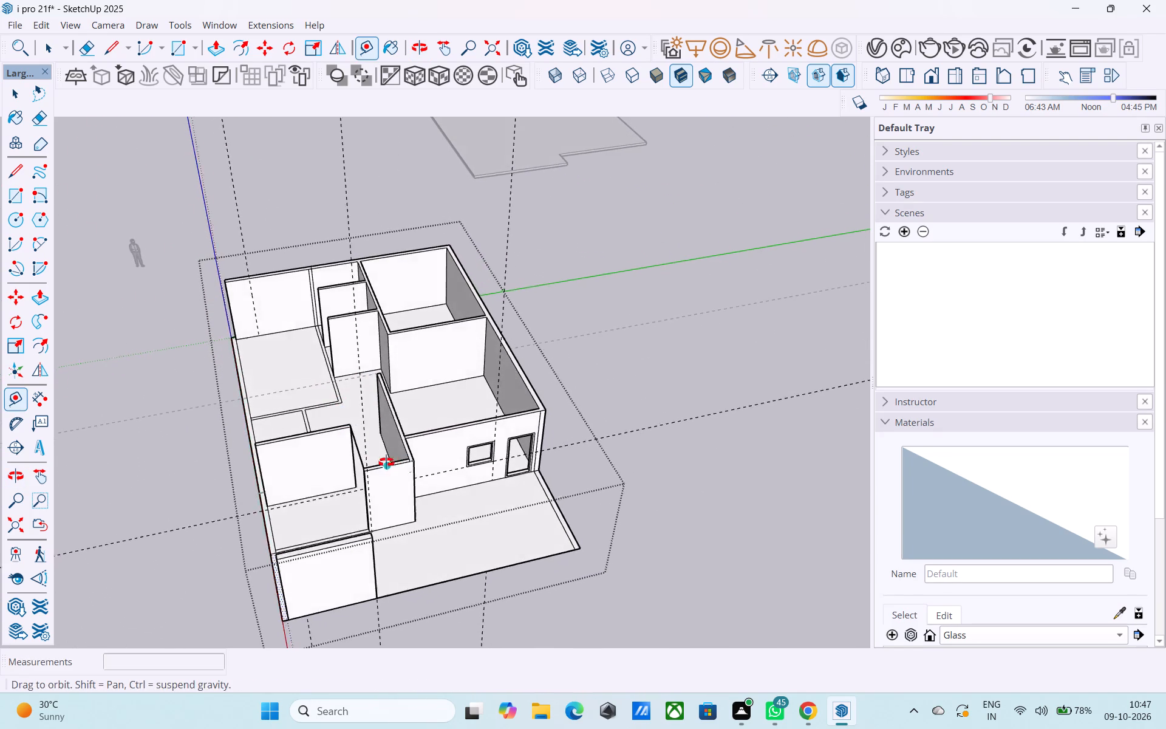
middle_click_drag(386, 462, 349, 416)
scroll(369, 473, "up", 4)
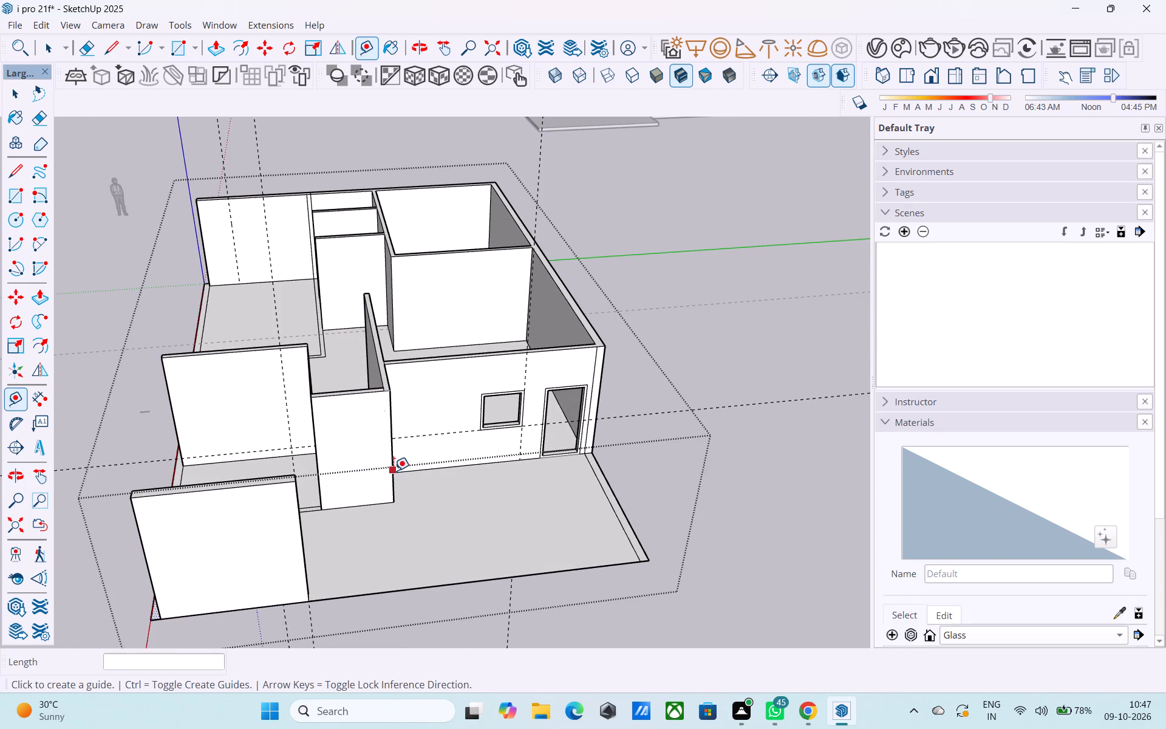
left_click(394, 471)
middle_click_drag(281, 464, 424, 454)
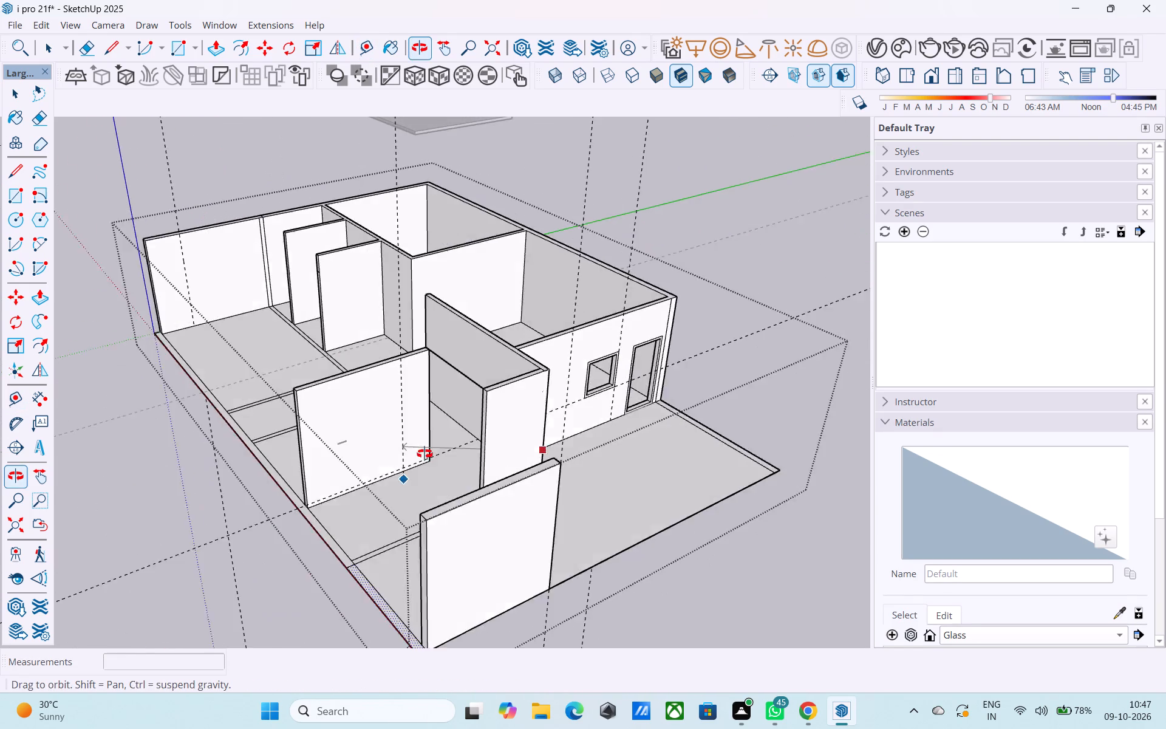
middle_click_drag(424, 454, 491, 439)
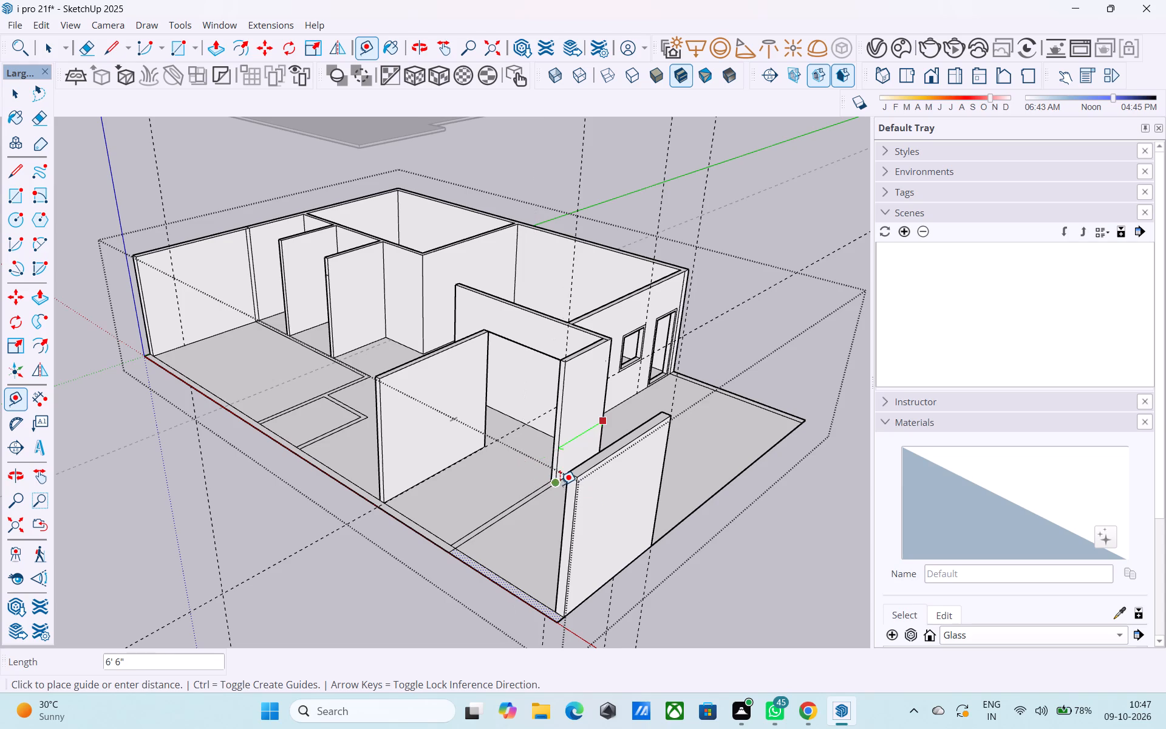
scroll(560, 485, "up", 3)
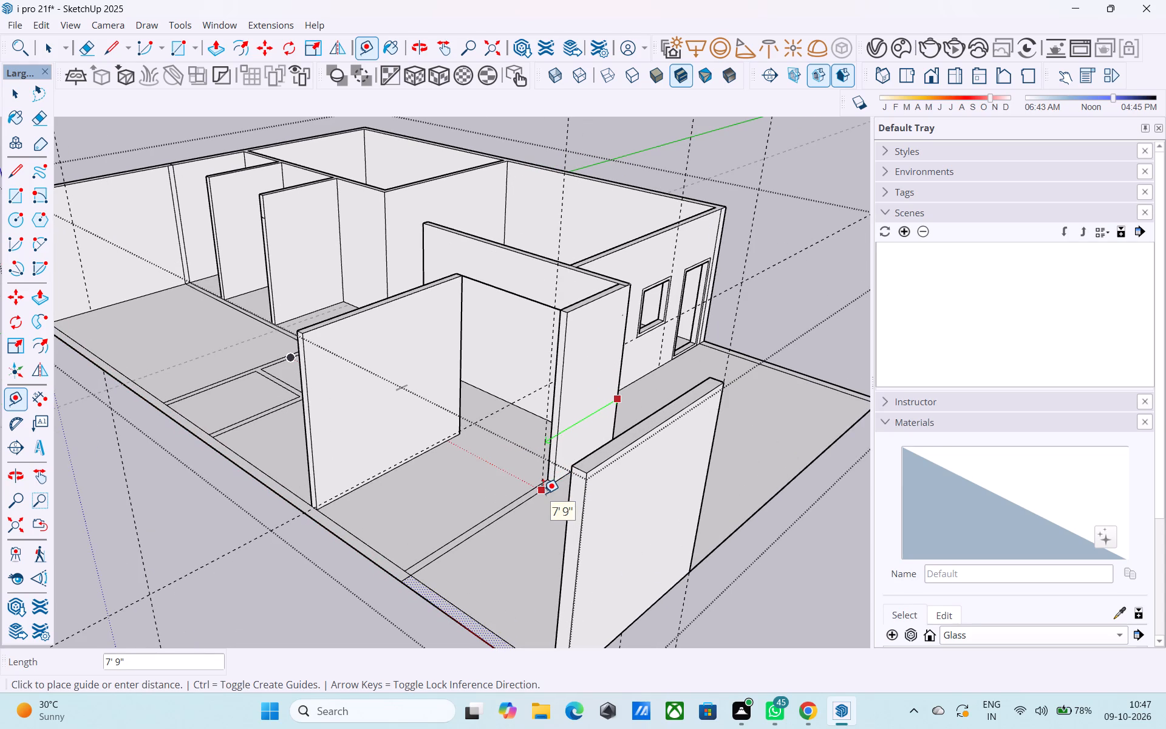
type("12'")
key("Return")
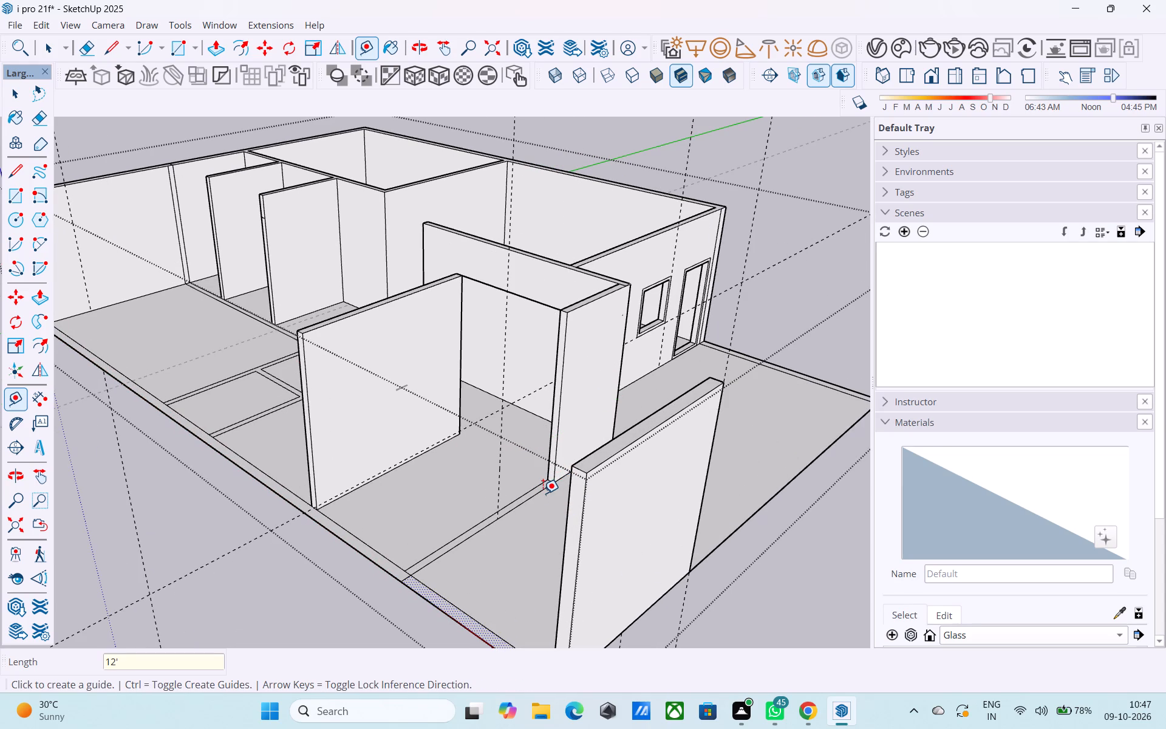
middle_click_drag(543, 493, 501, 547)
middle_click_drag(474, 543, 452, 544)
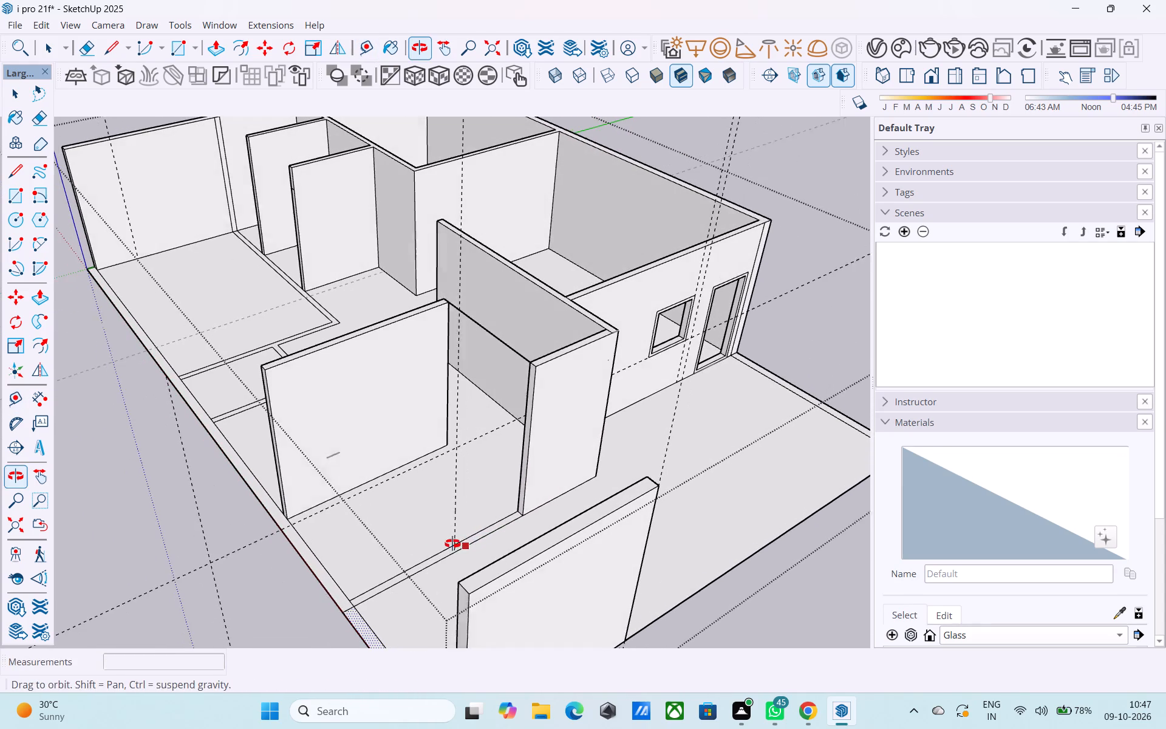
middle_click_drag(452, 544, 452, 544)
key("space")
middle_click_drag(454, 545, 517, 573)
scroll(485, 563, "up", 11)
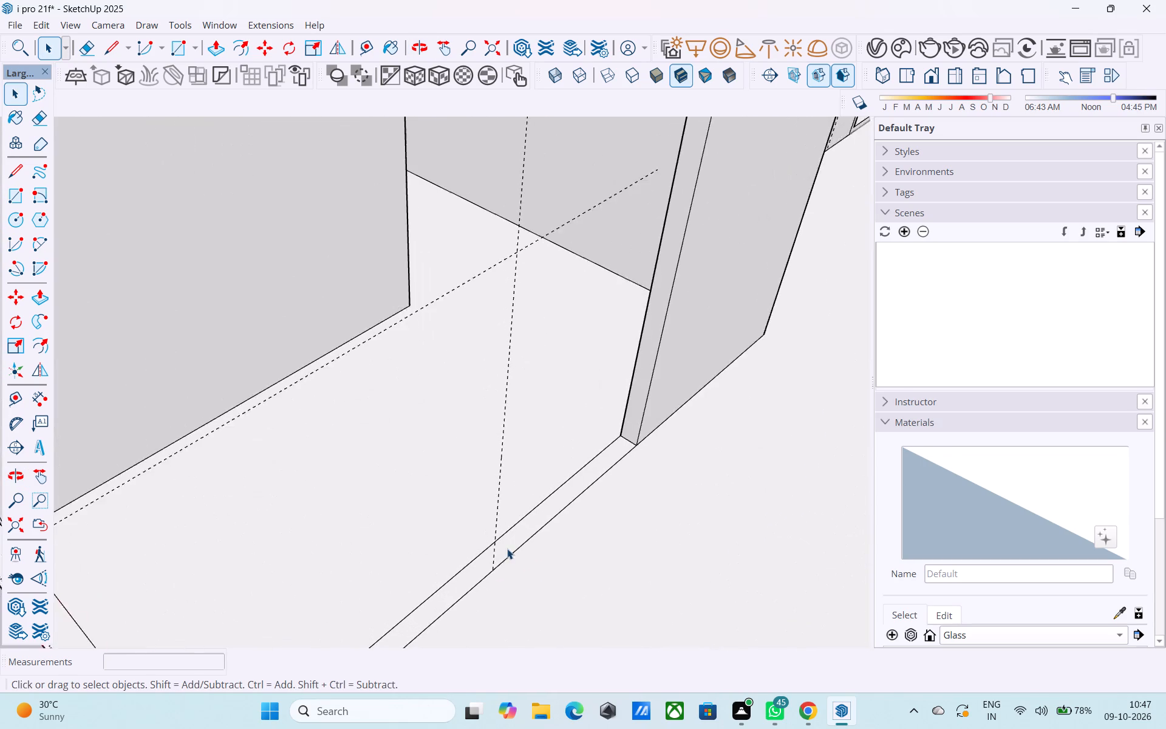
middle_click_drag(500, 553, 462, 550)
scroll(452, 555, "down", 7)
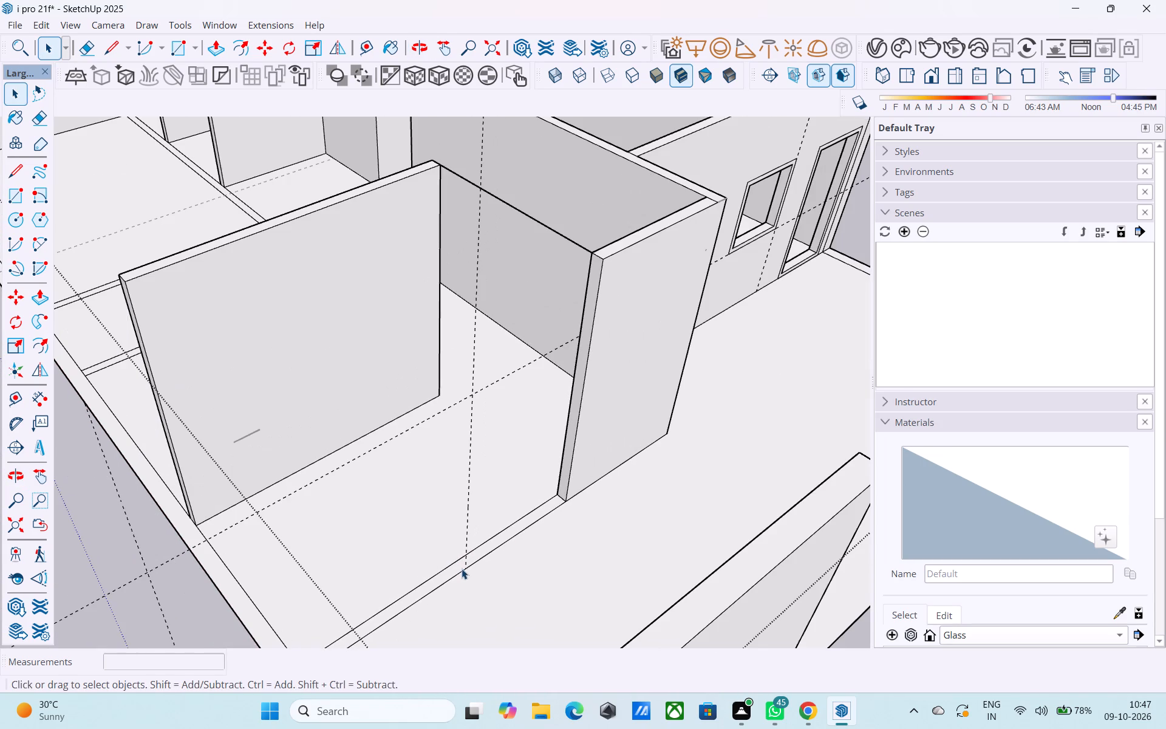
Copy the vertical guide beside the front room wall piece 48' 6" to the foot of the back wall.
left_click(465, 552)
scroll(465, 557, "down", 5)
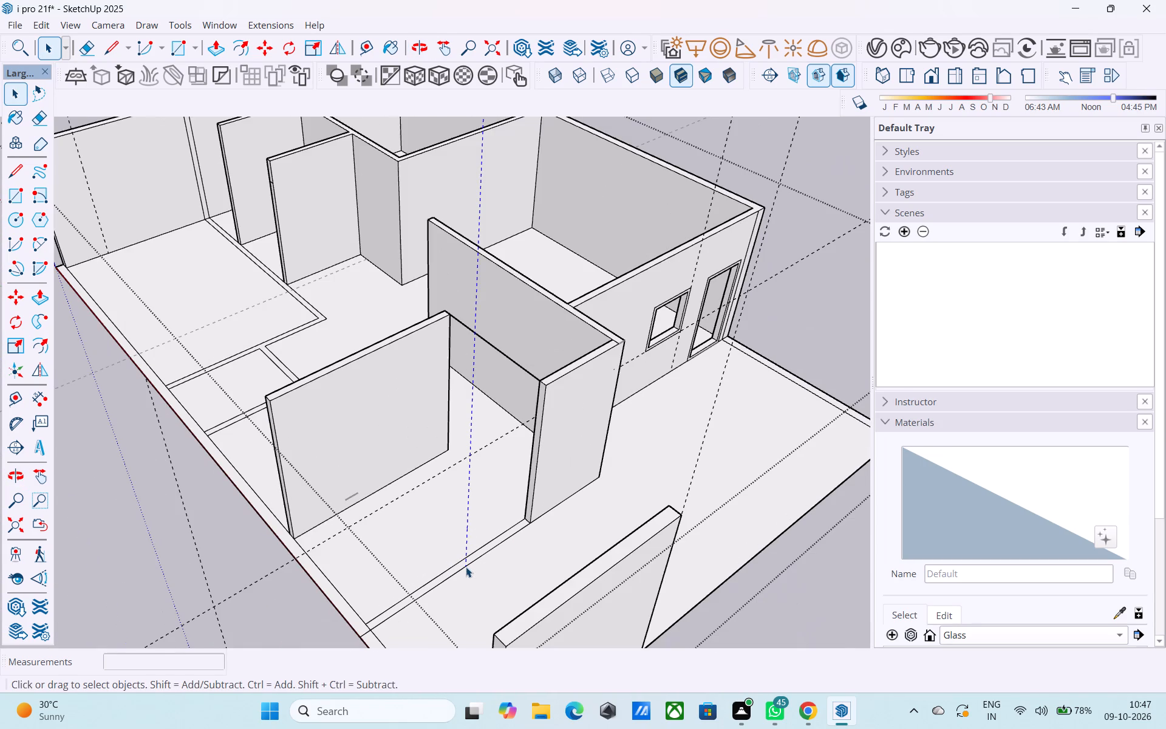
key("m")
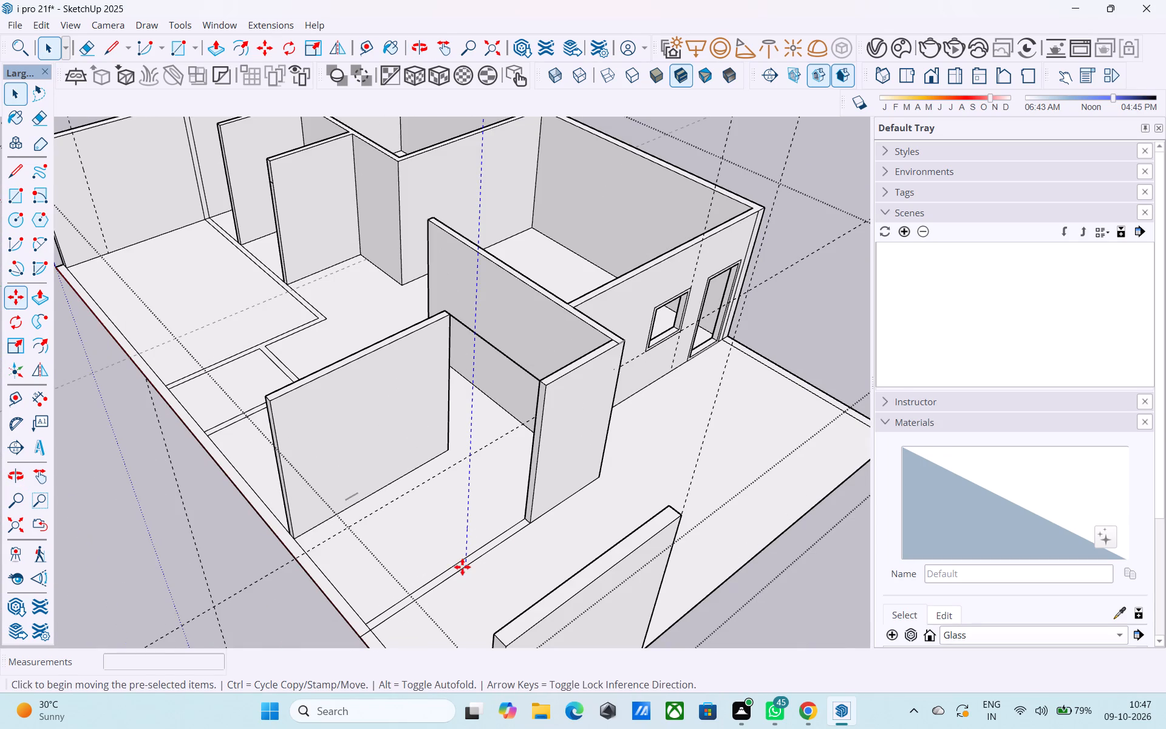
scroll(469, 570, "up", 6)
scroll(468, 564, "down", 2)
scroll(468, 564, "up", 2)
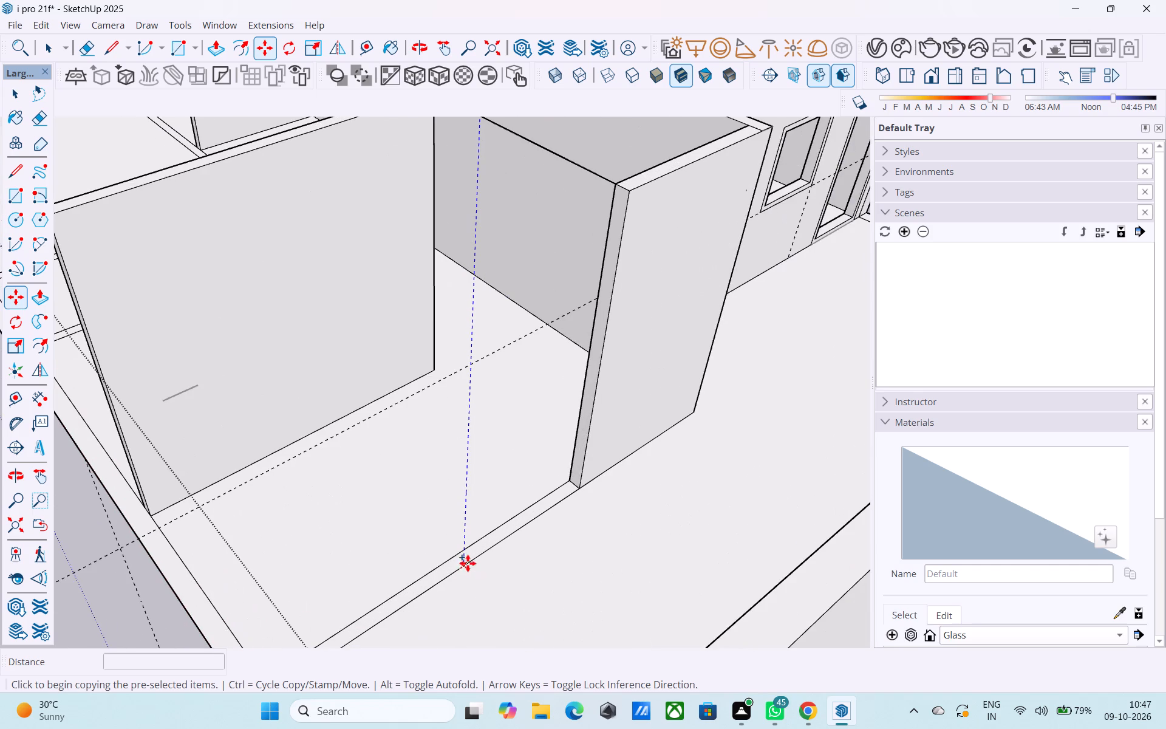
left_click(464, 571)
scroll(374, 449, "down", 7)
middle_click_drag(371, 461, 292, 459)
scroll(292, 457, "down", 1)
middle_click_drag(205, 212, 180, 196)
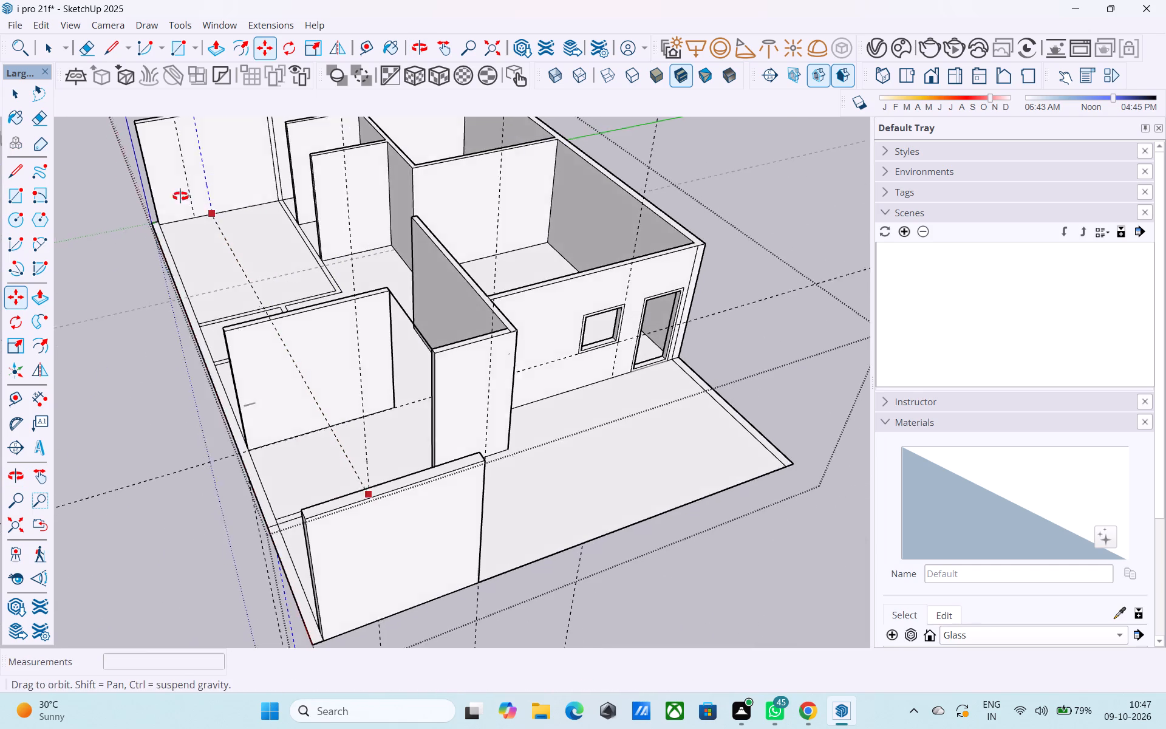
middle_click_drag(180, 196, 117, 177)
middle_click_drag(292, 217, 403, 238)
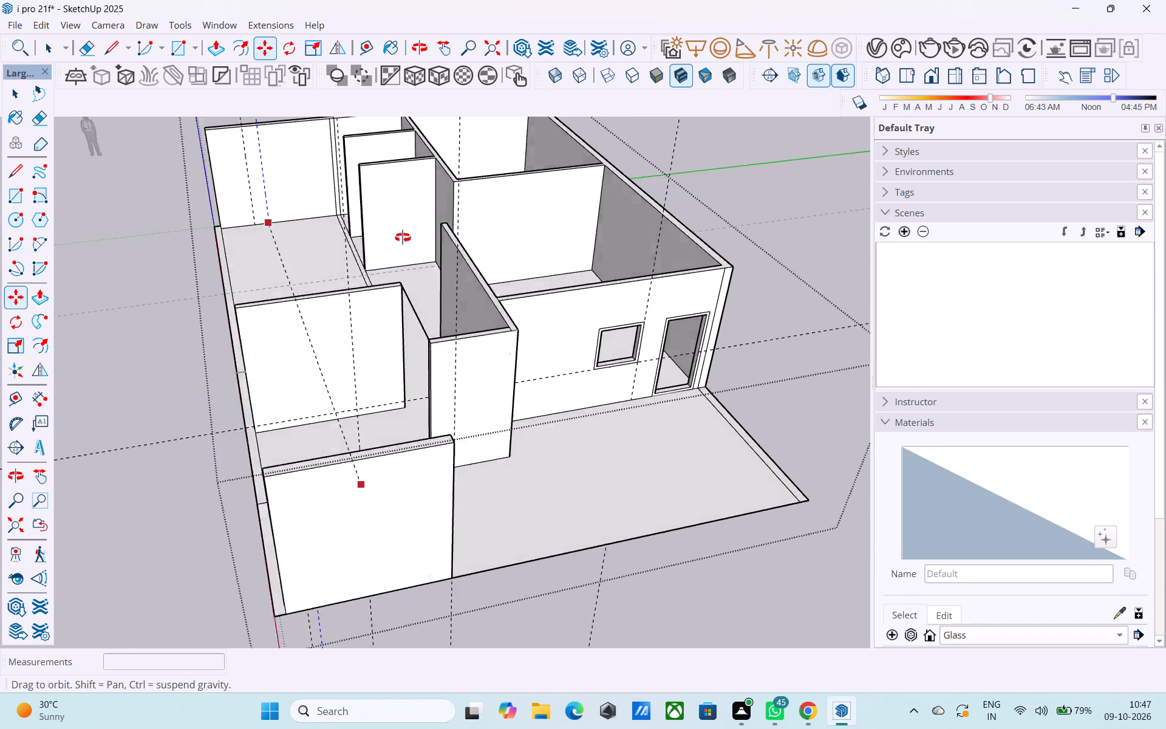
middle_click_drag(403, 238, 735, 230)
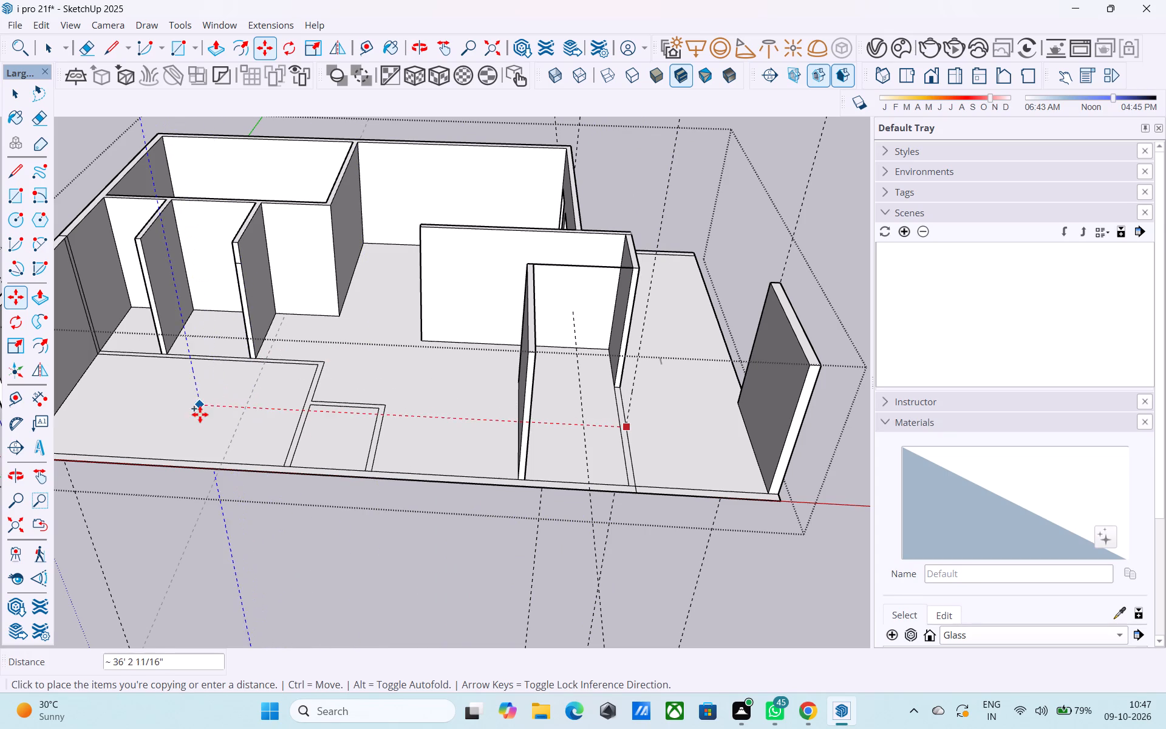
middle_click_drag(163, 411, 304, 436, "shift")
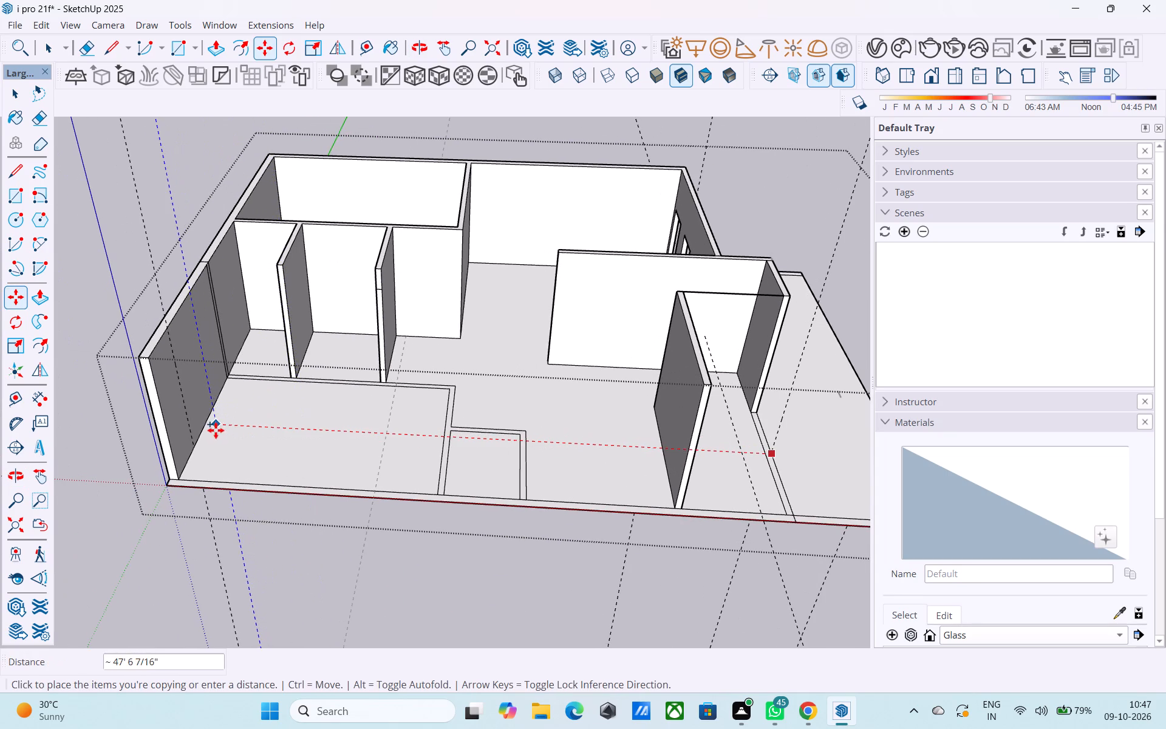
scroll(206, 427, "up", 1)
left_click(206, 427)
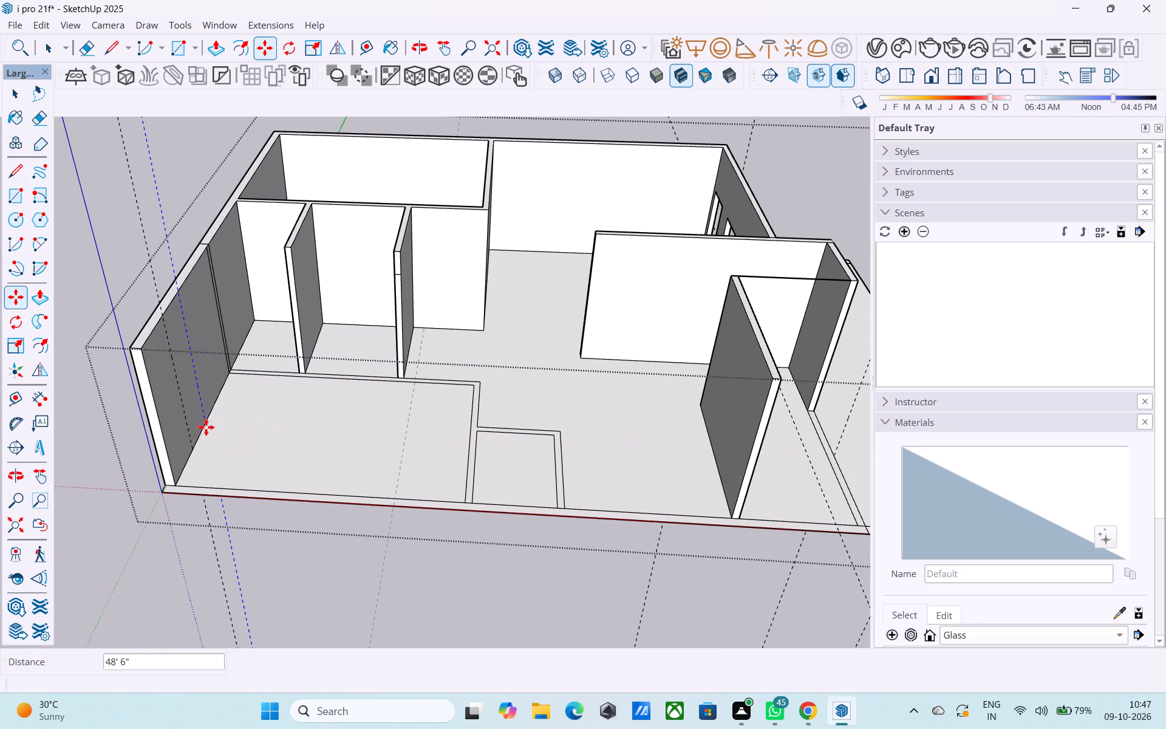
Draw a vertical line on the back wall's inner face along the copied guide, from the floor to the wall top.
middle_click_drag(293, 433, 121, 438)
scroll(159, 476, "down", 3)
middle_click_drag(319, 476, 213, 476)
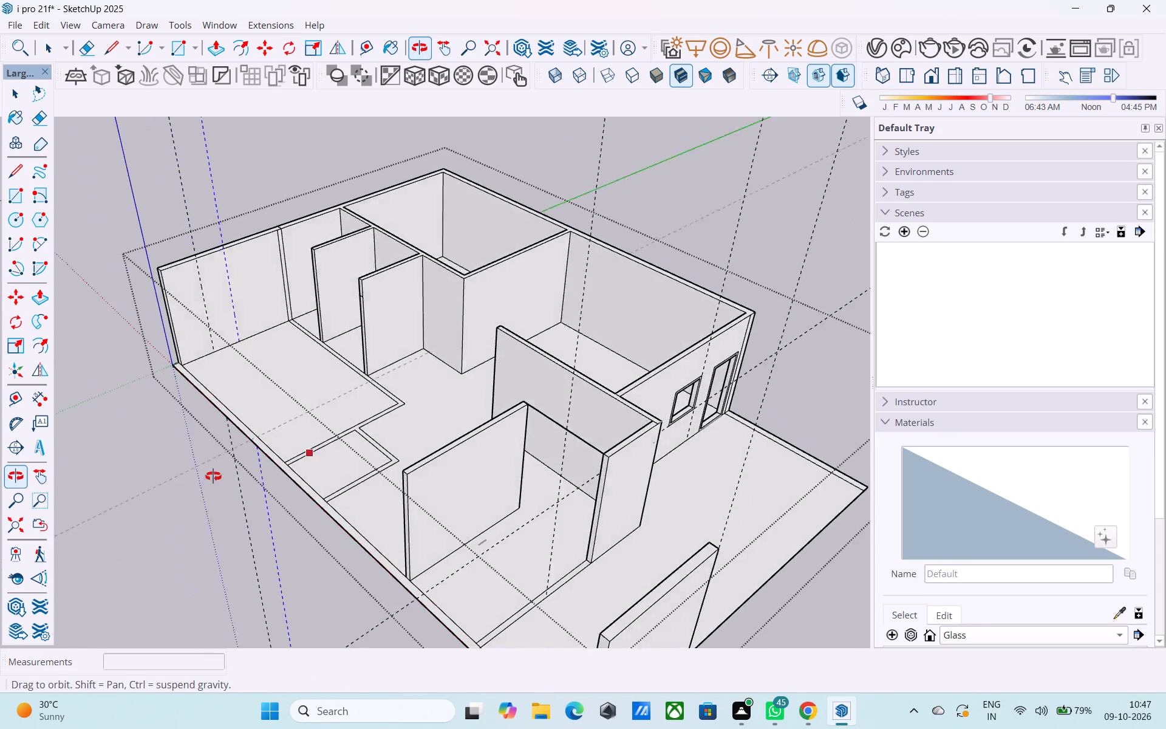
middle_click_drag(213, 476, 117, 471)
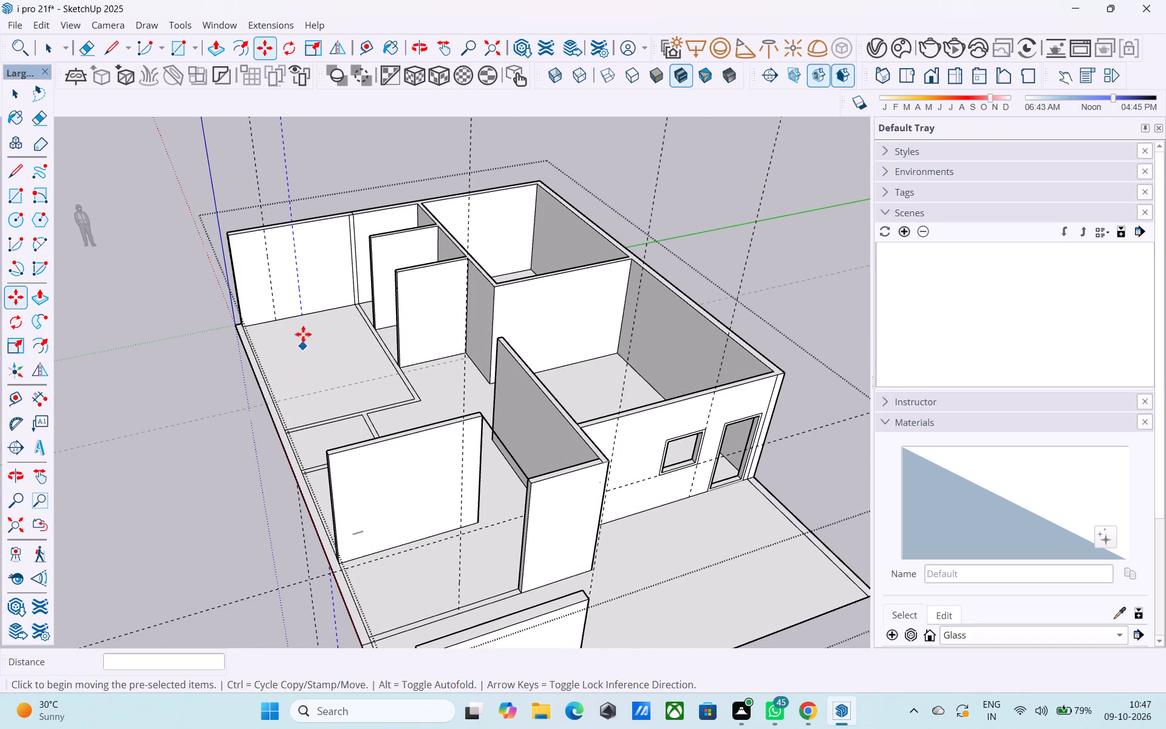
scroll(305, 328, "up", 3)
scroll(305, 327, "down", 3)
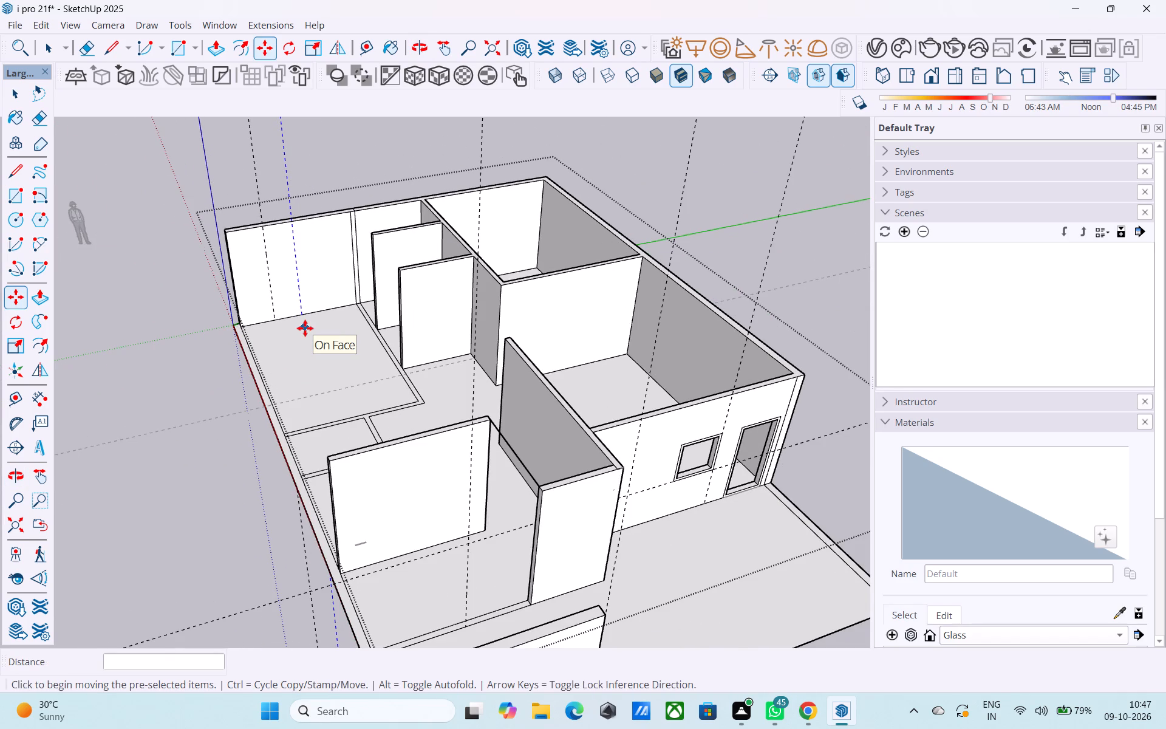
middle_click(305, 328)
key("l")
scroll(302, 320, "up", 3)
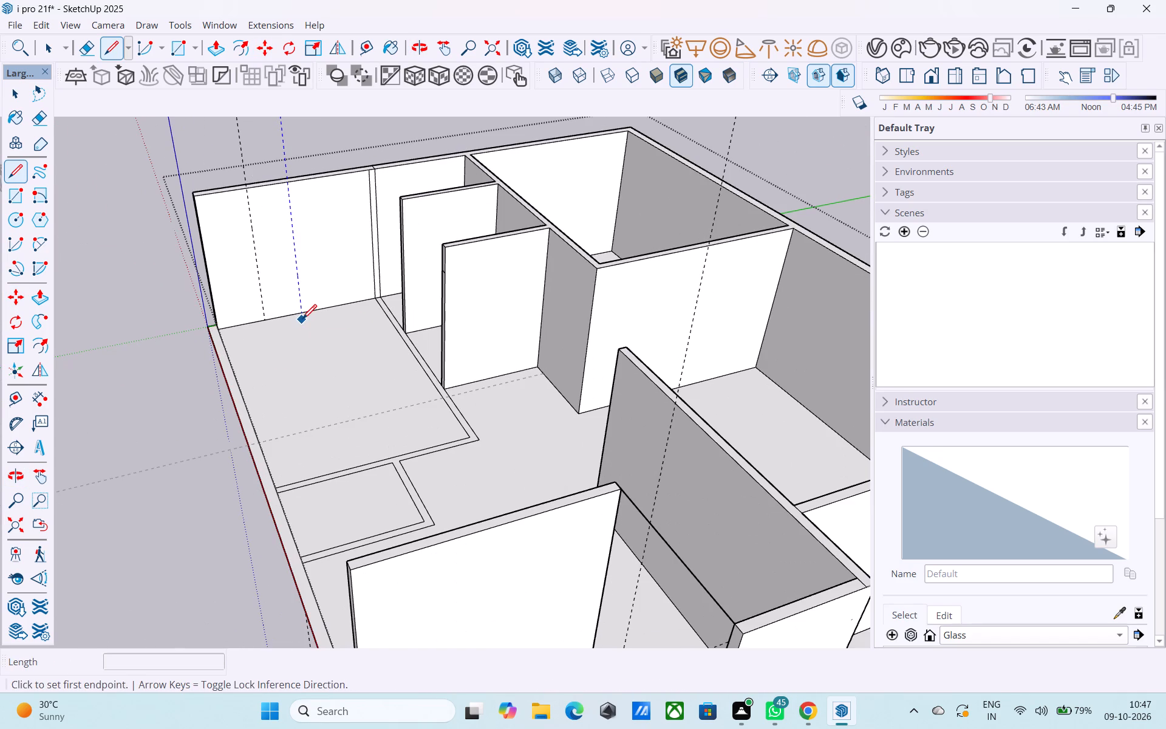
scroll(304, 313, "up", 9)
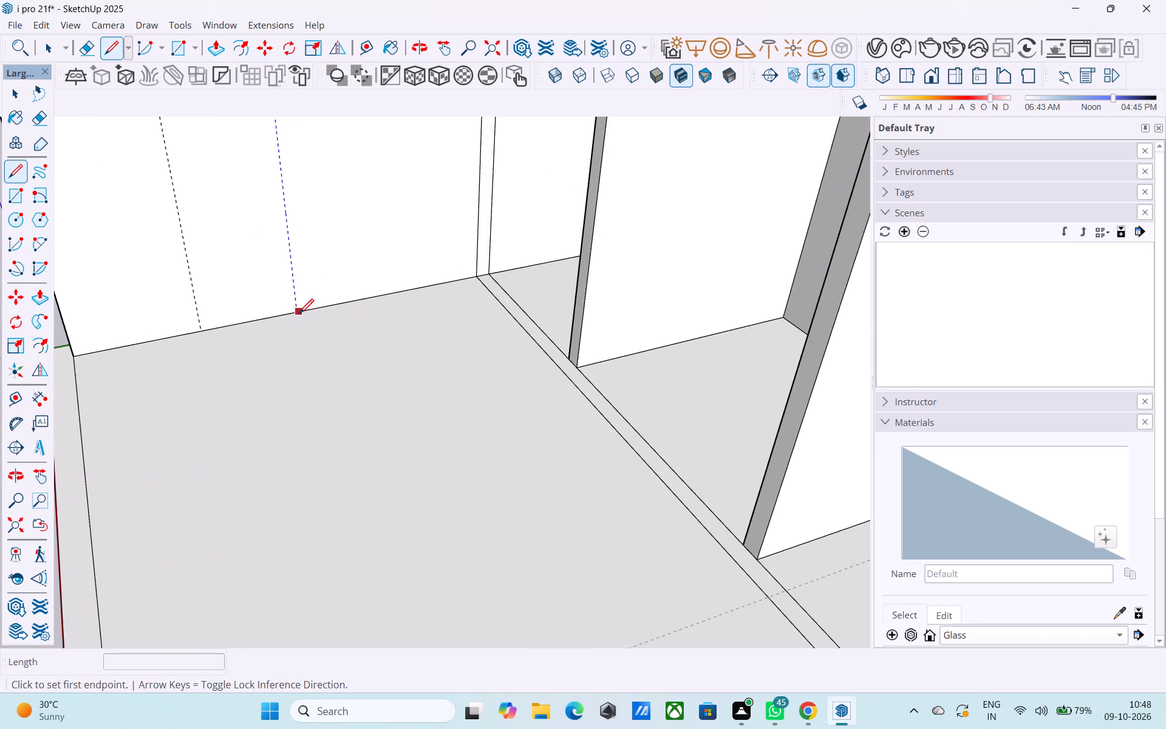
scroll(299, 315, "up", 13)
left_click(290, 302)
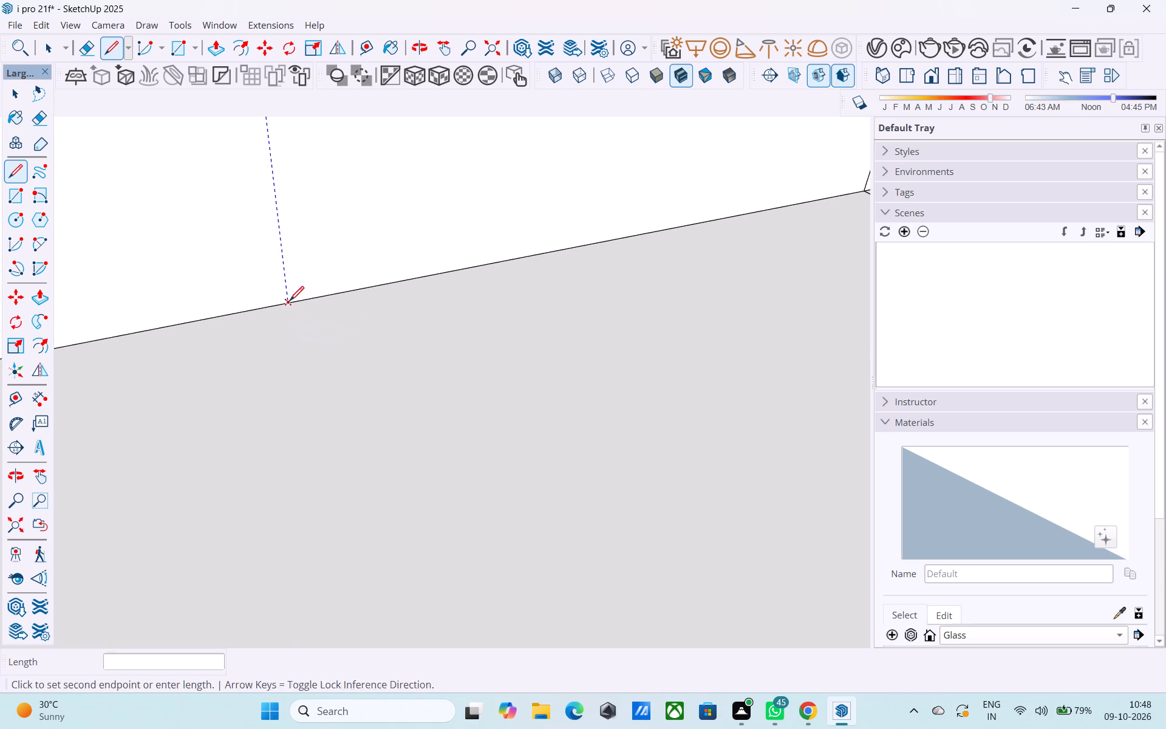
scroll(289, 315, "down", 20)
scroll(289, 315, "down", 2)
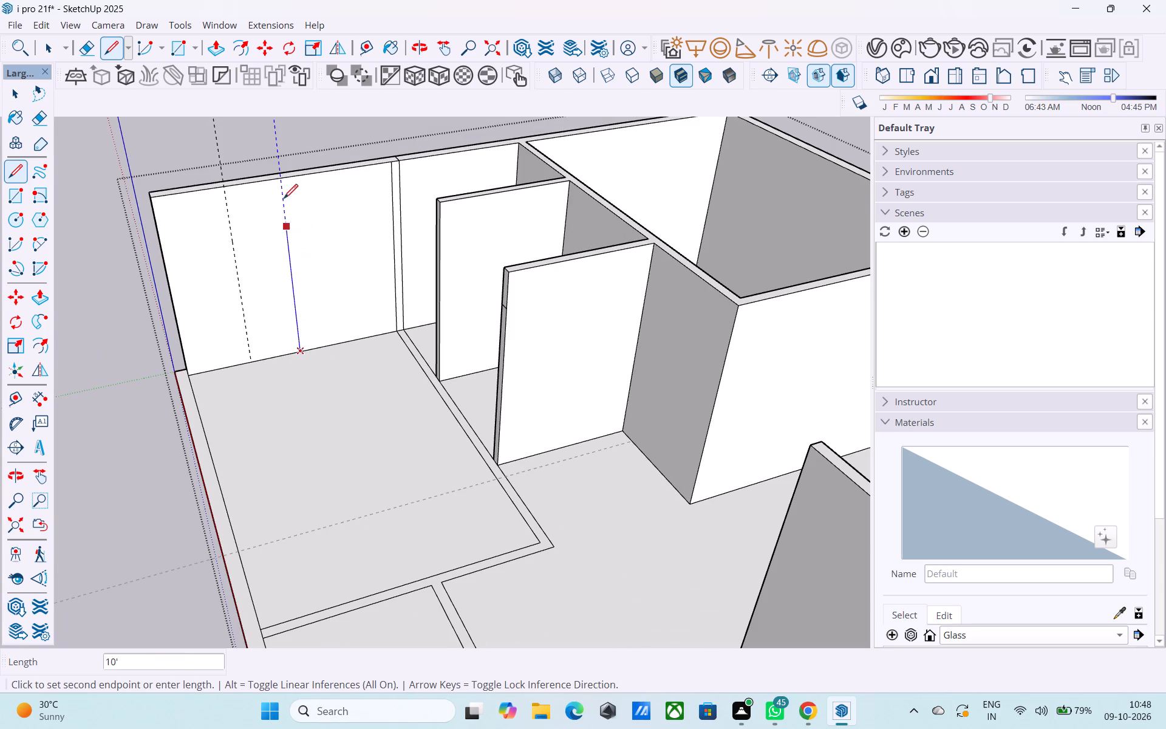
left_click(282, 179)
Copy the new vertical line on the back wall 9" towards the long side wall.
key("space")
left_click(288, 255)
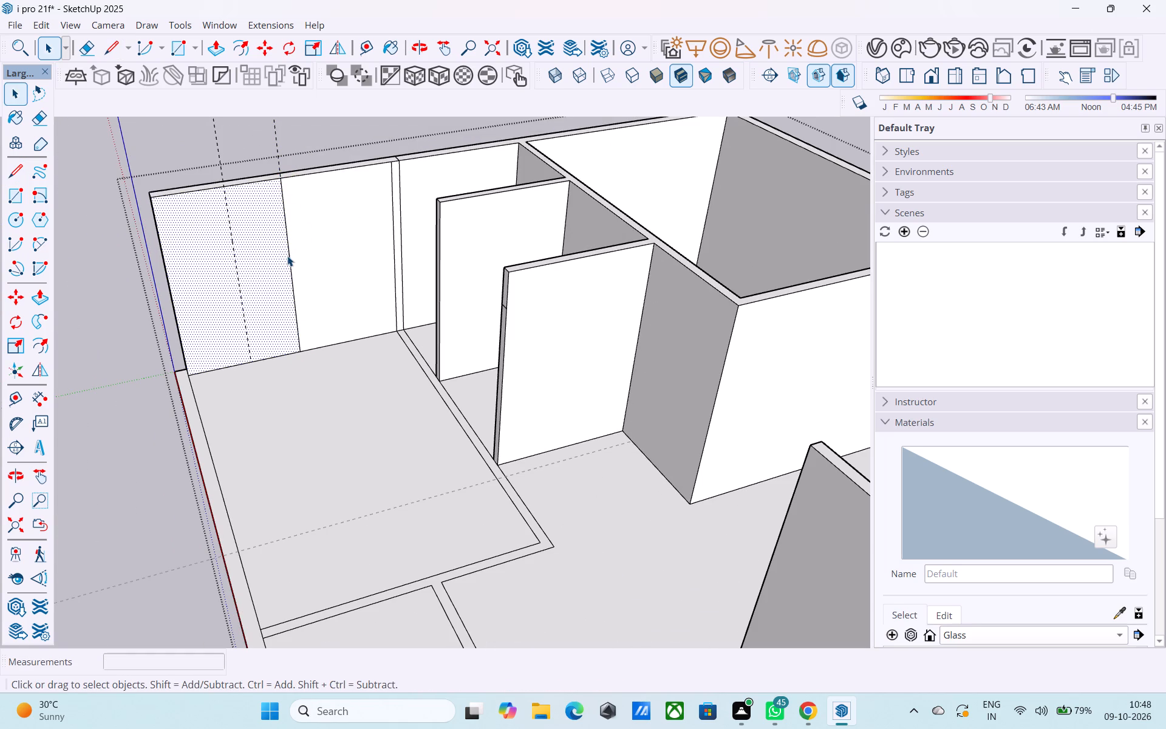
left_click(291, 276)
key("m")
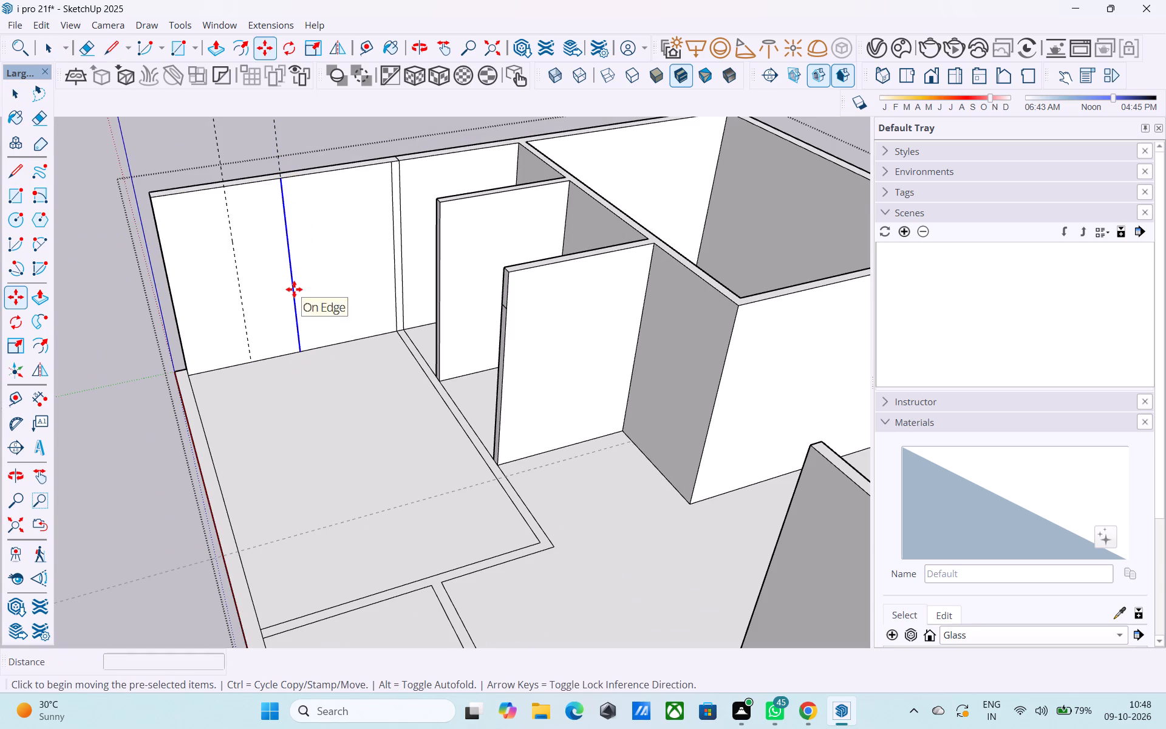
left_click(282, 182)
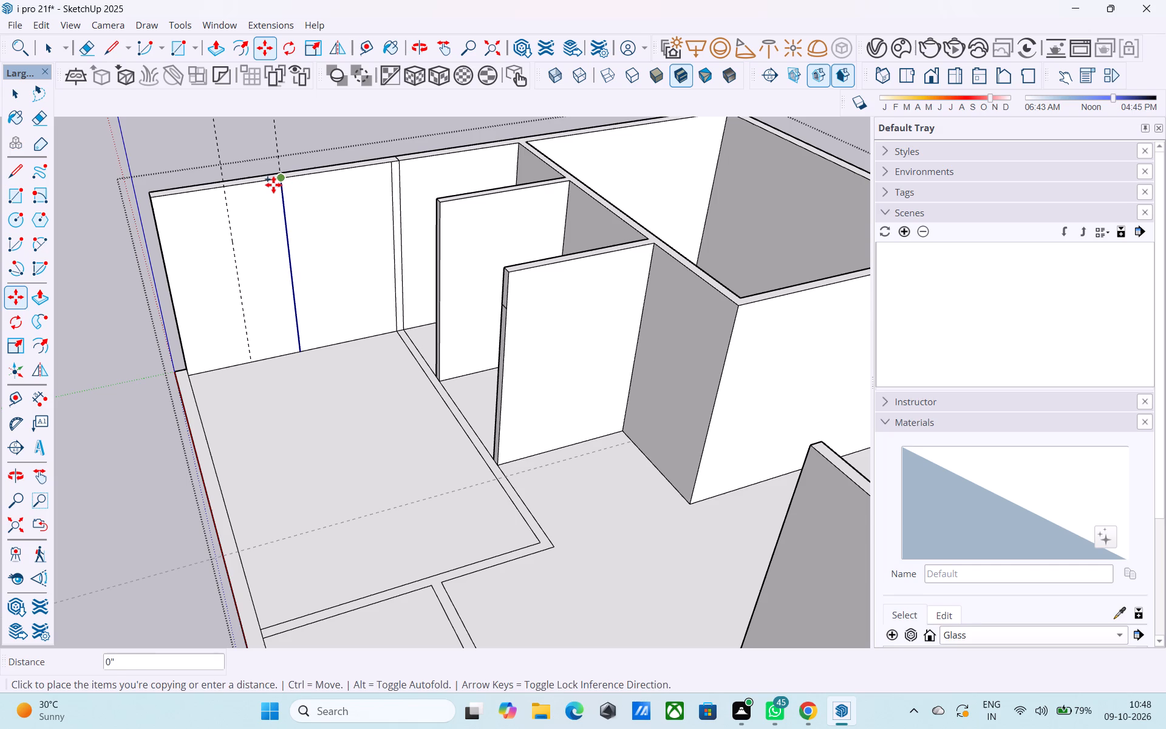
type("9\"")
key("Return")
key("space")
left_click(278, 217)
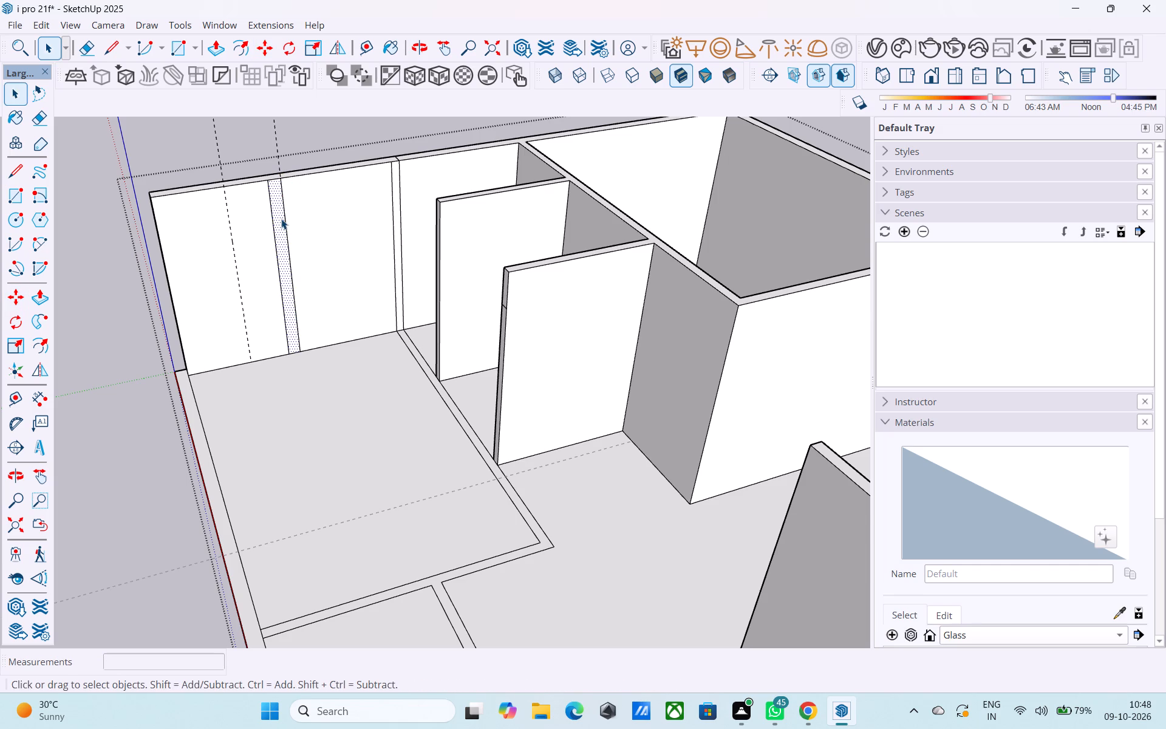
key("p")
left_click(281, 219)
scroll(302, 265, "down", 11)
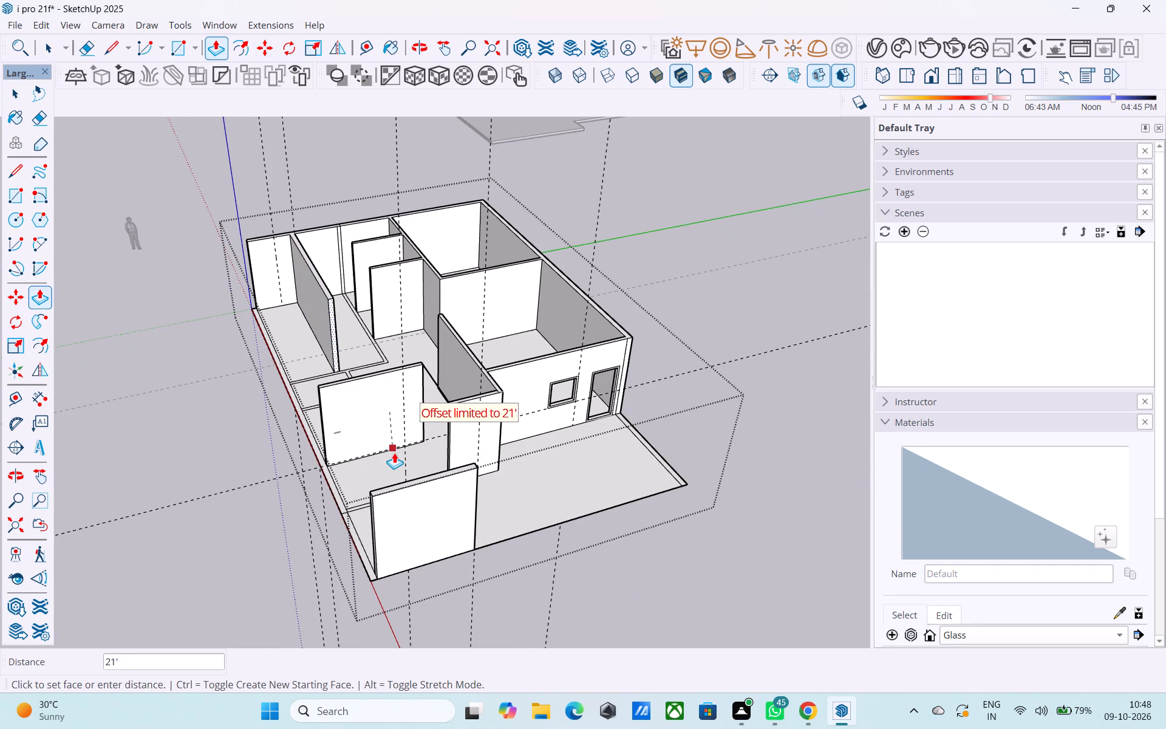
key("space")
Push/Pull the top of the front room's cross wall, which meets the long side wall, down 12' to floor level.
middle_click_drag(369, 426, 643, 544)
scroll(531, 473, "up", 3)
left_click(514, 471)
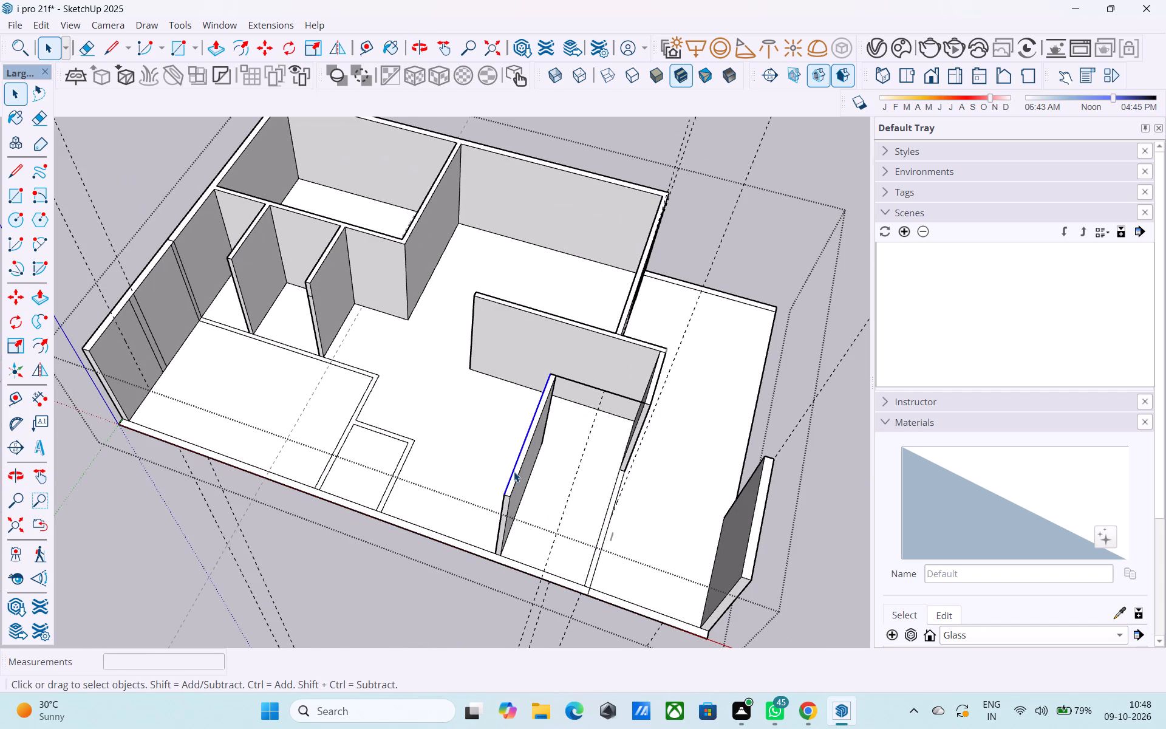
left_click(514, 473)
key("p")
left_click(513, 473)
left_click(557, 508)
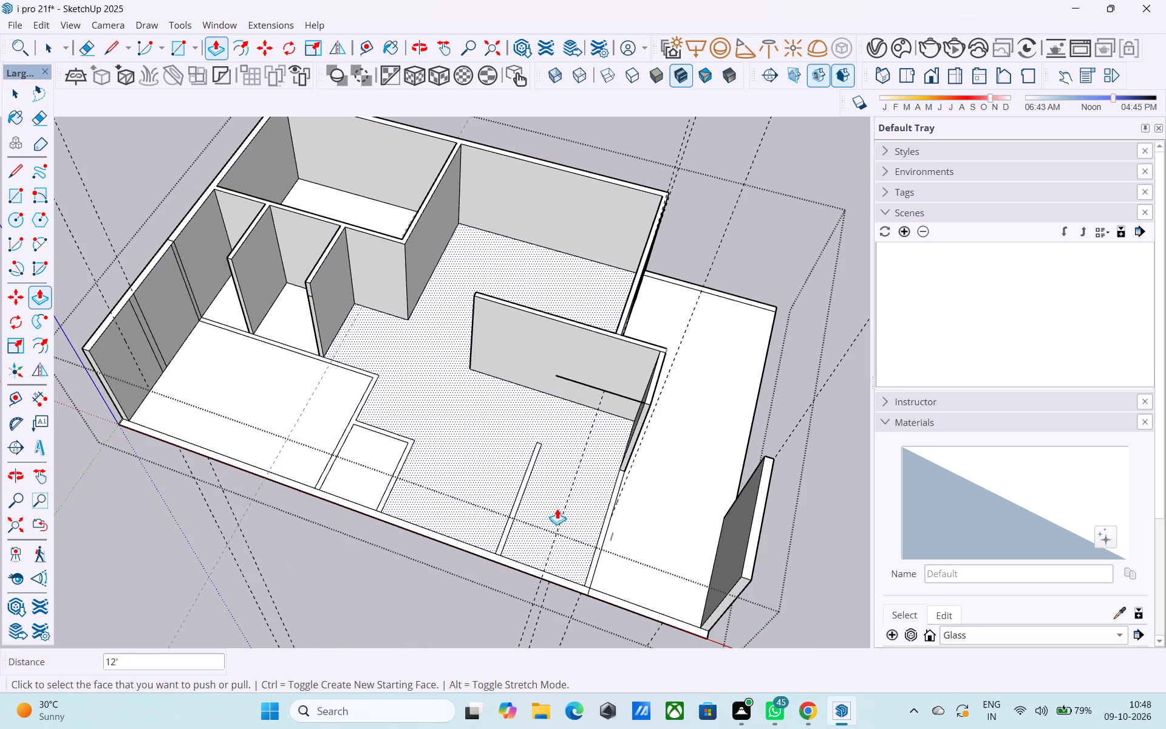
middle_click_drag(562, 510, 618, 504)
key("space")
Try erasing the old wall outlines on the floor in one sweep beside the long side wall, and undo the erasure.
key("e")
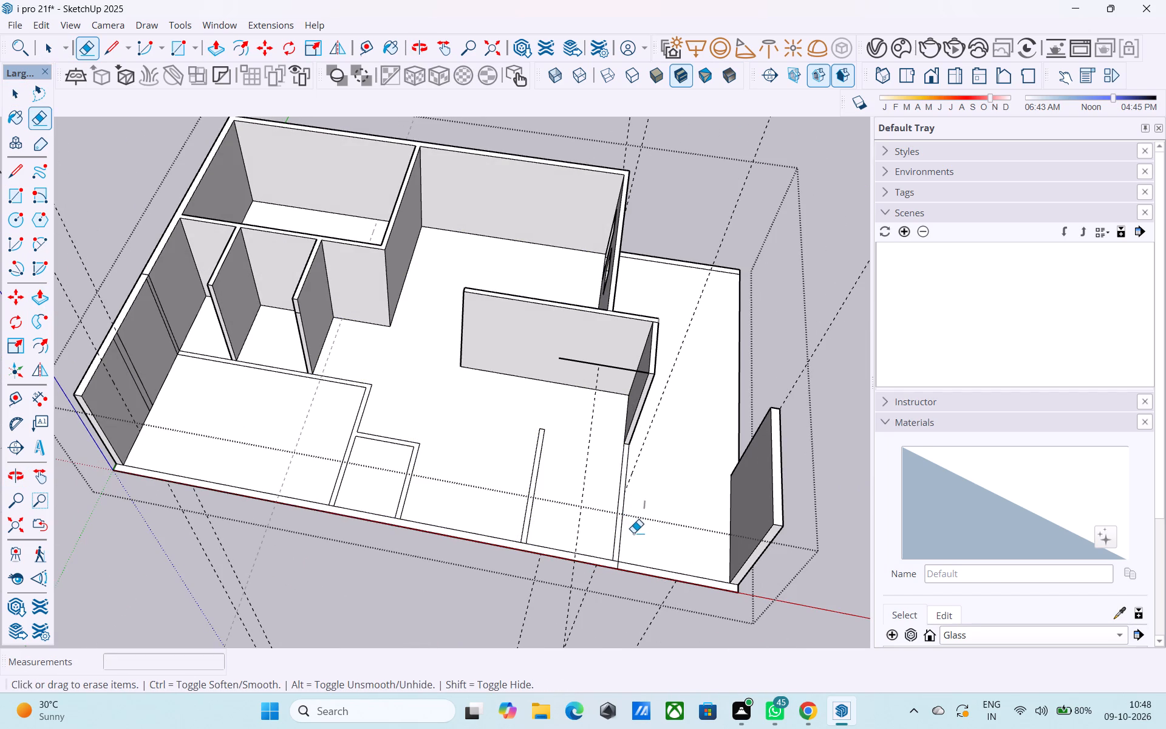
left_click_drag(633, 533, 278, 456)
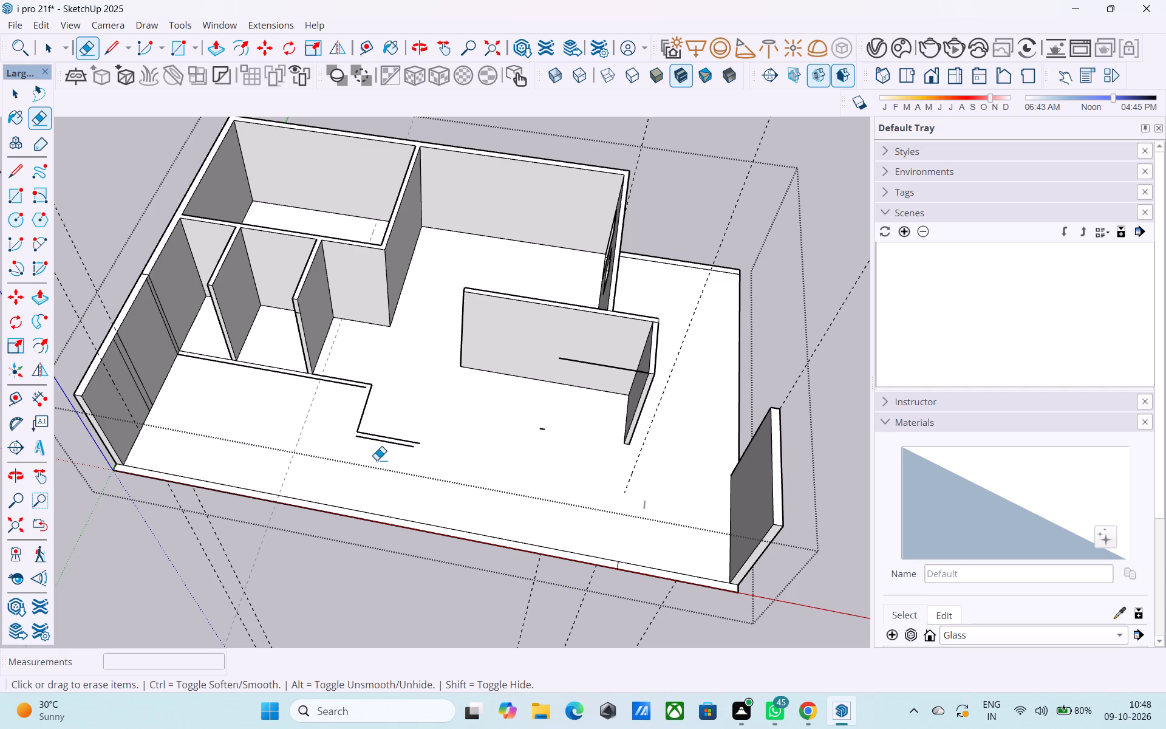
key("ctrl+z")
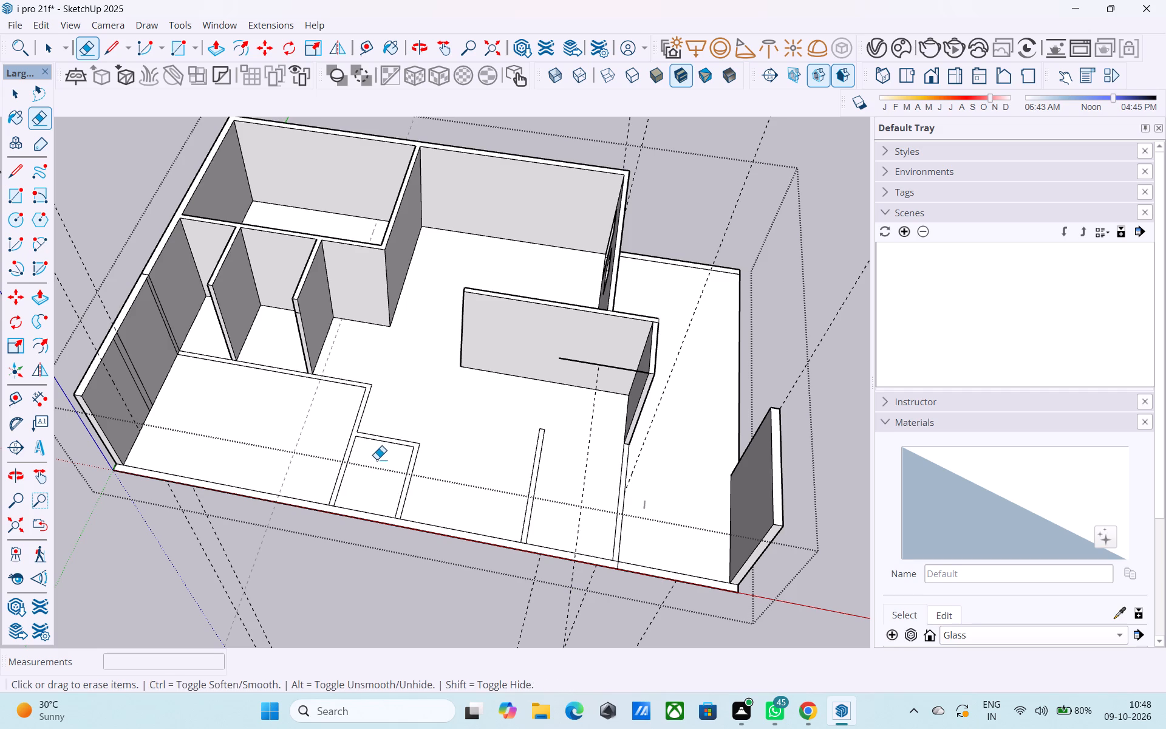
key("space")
Draw two parallel 58' 6" floor lines from the base of the back wall's 9" strip to the wall at the porch end.
key("l")
scroll(157, 407, "up", 3)
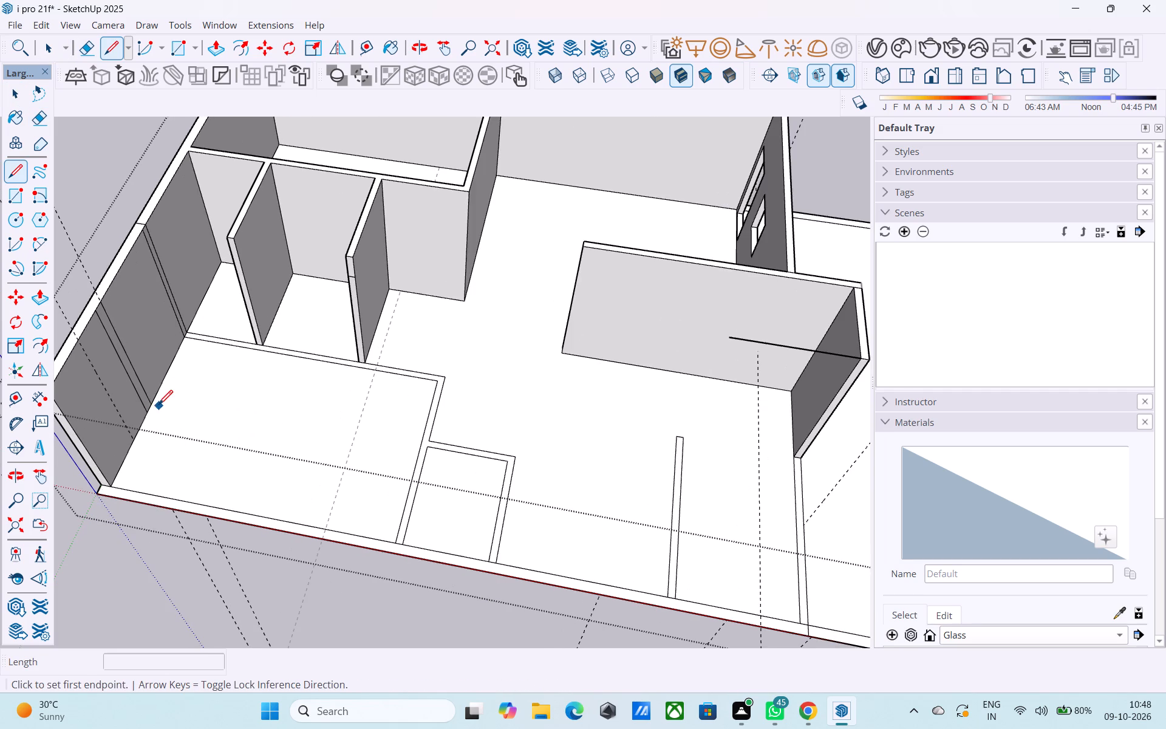
left_click(153, 406)
scroll(159, 409, "down", 3)
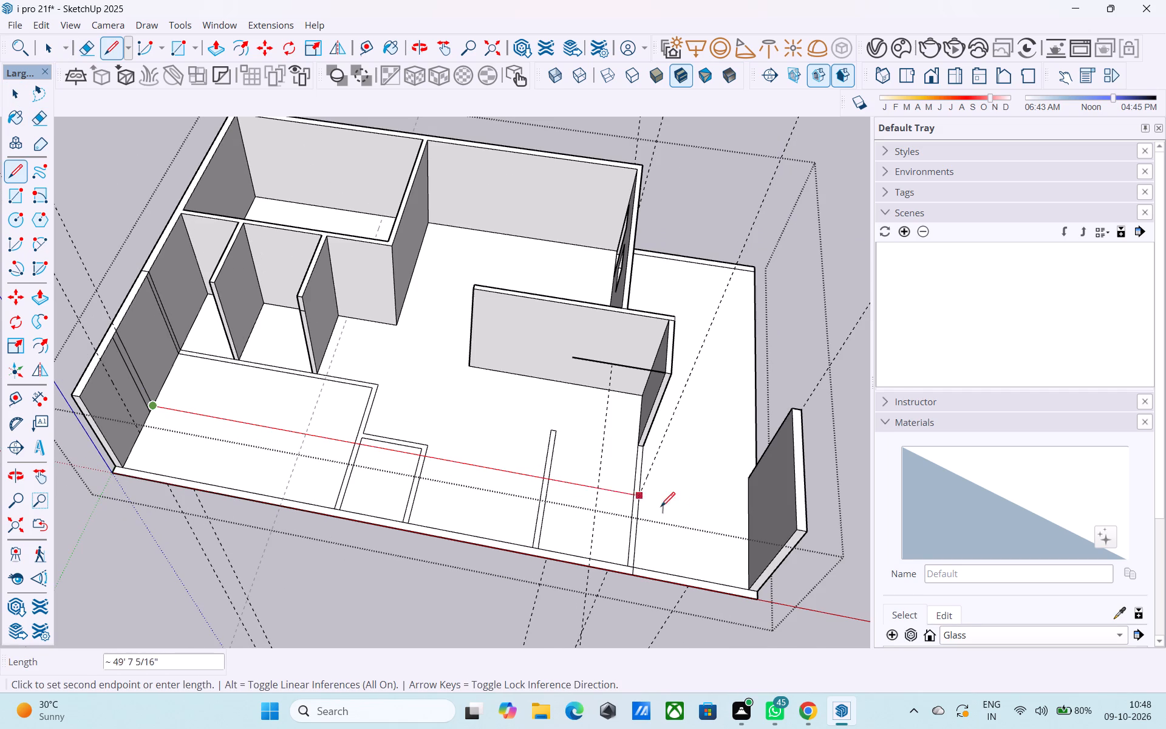
left_click(751, 515)
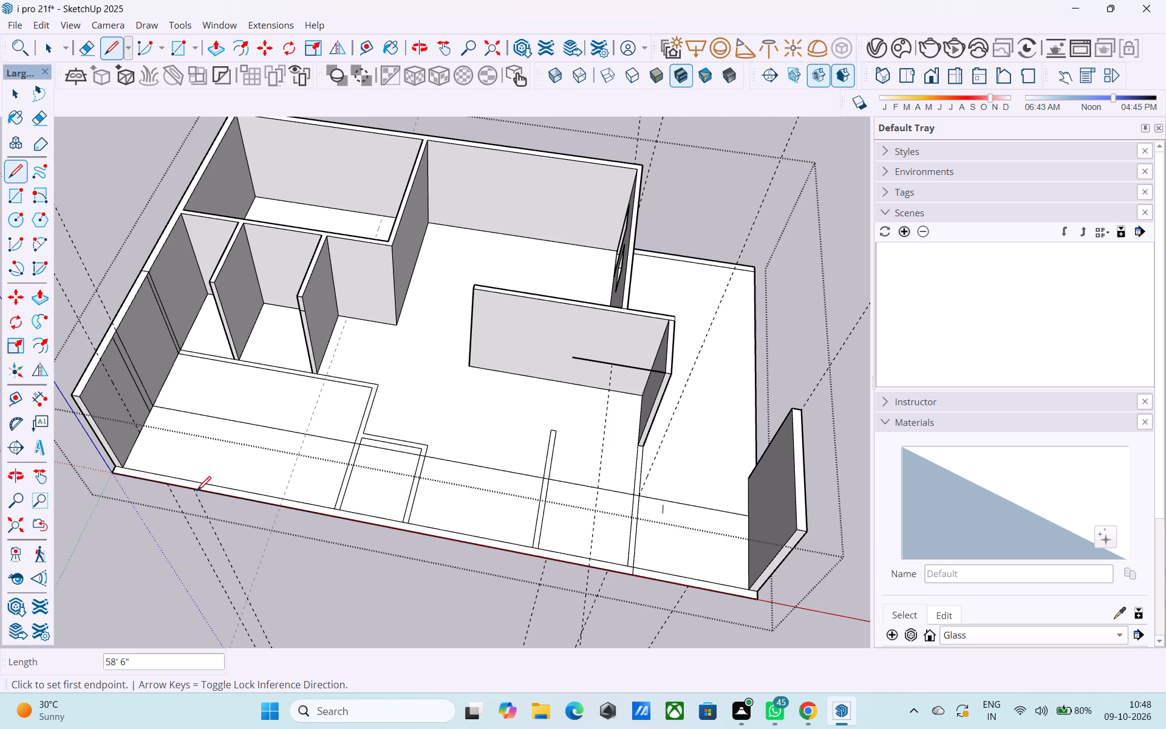
scroll(147, 413, "up", 2)
left_click(147, 413)
scroll(165, 431, "down", 3)
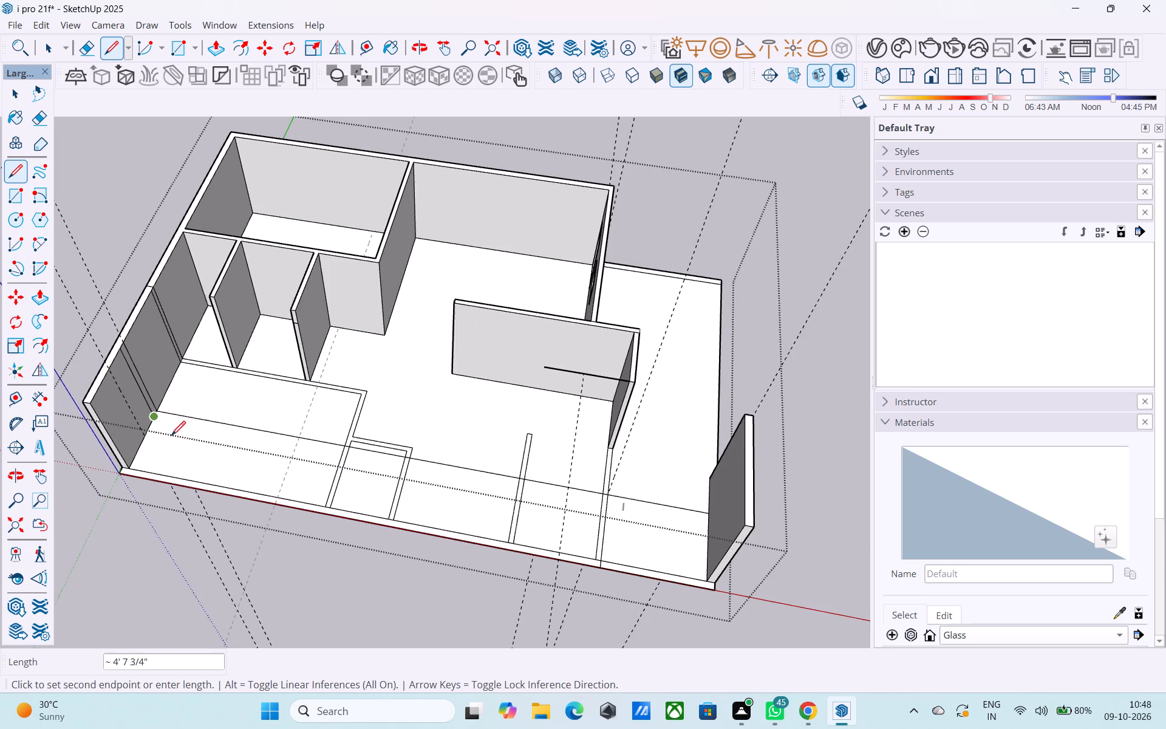
scroll(190, 445, "down", 1)
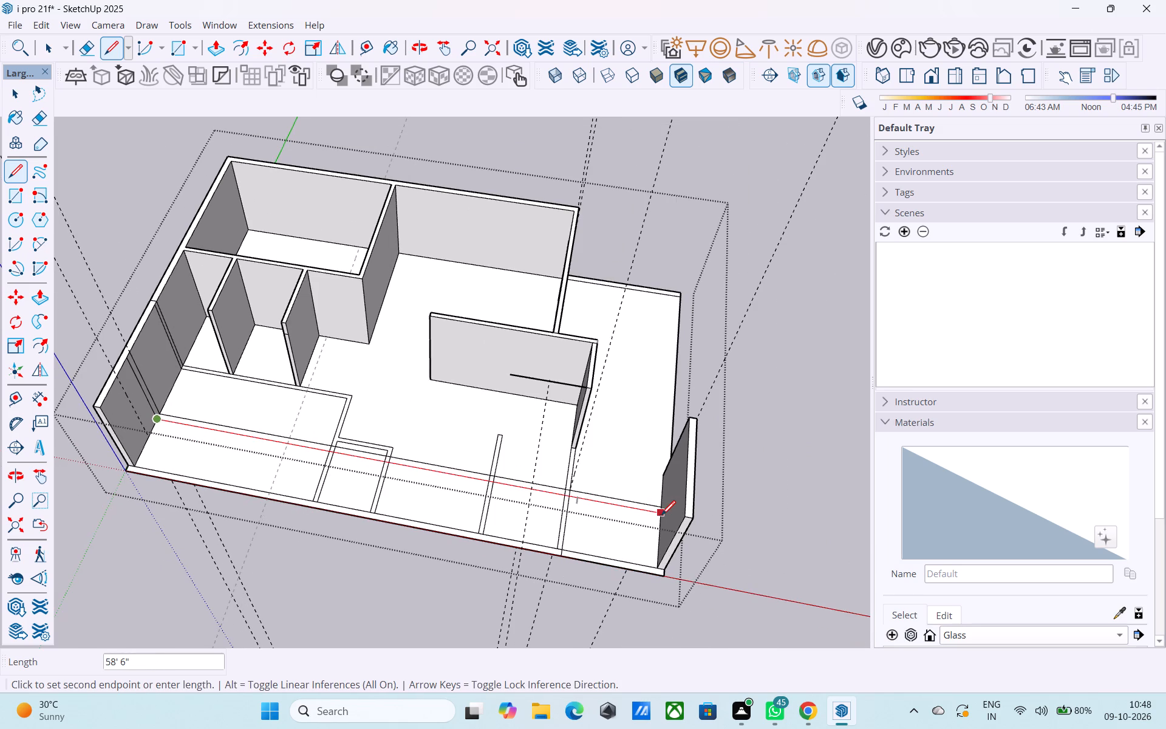
left_click(661, 516)
Erase the old partition outlines on the floor between the new wall strip and the long side wall.
key("e")
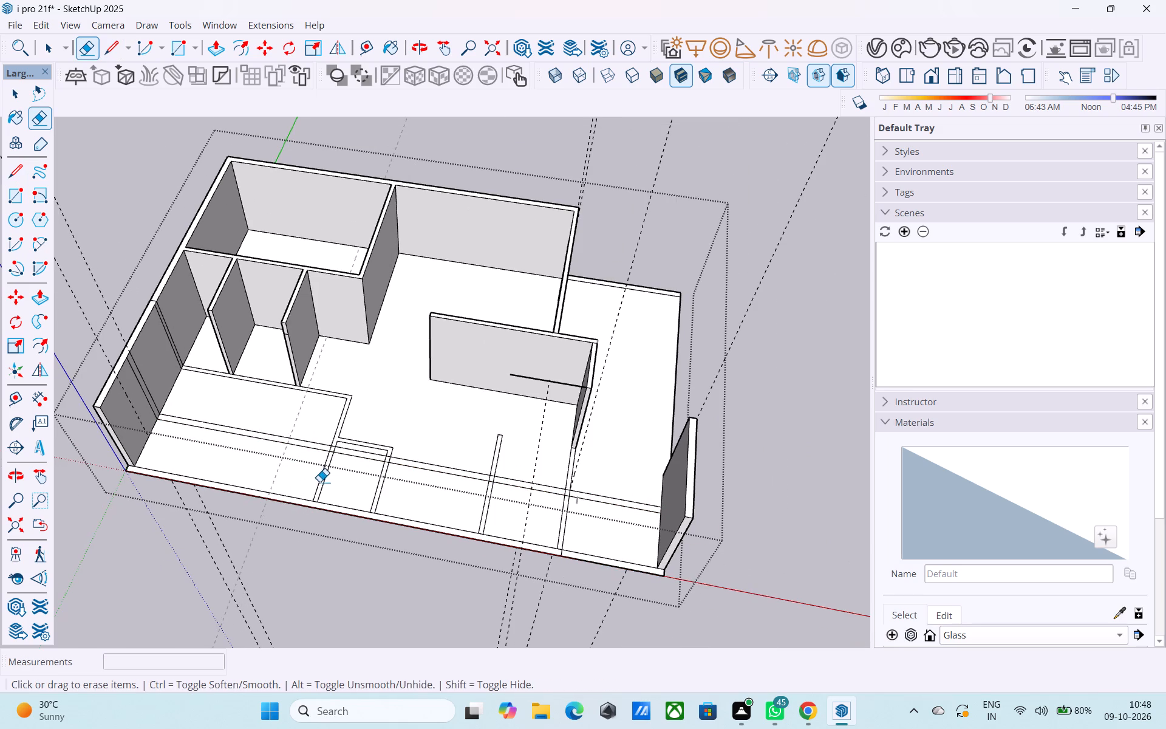
left_click_drag(330, 484, 299, 471)
left_click_drag(392, 496, 351, 481)
left_click_drag(508, 512, 450, 503)
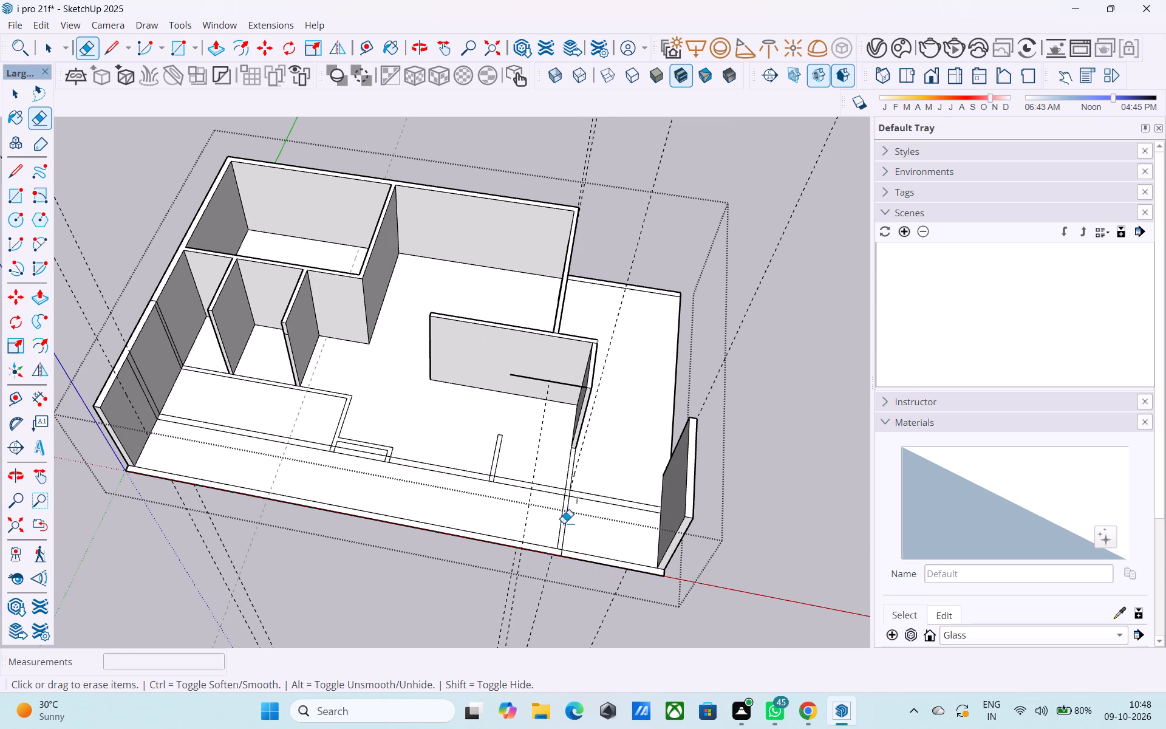
left_click_drag(580, 527, 536, 513)
Erase the stepped jog of the old partition outline on the floor beside the new wall strip.
scroll(386, 462, "up", 14)
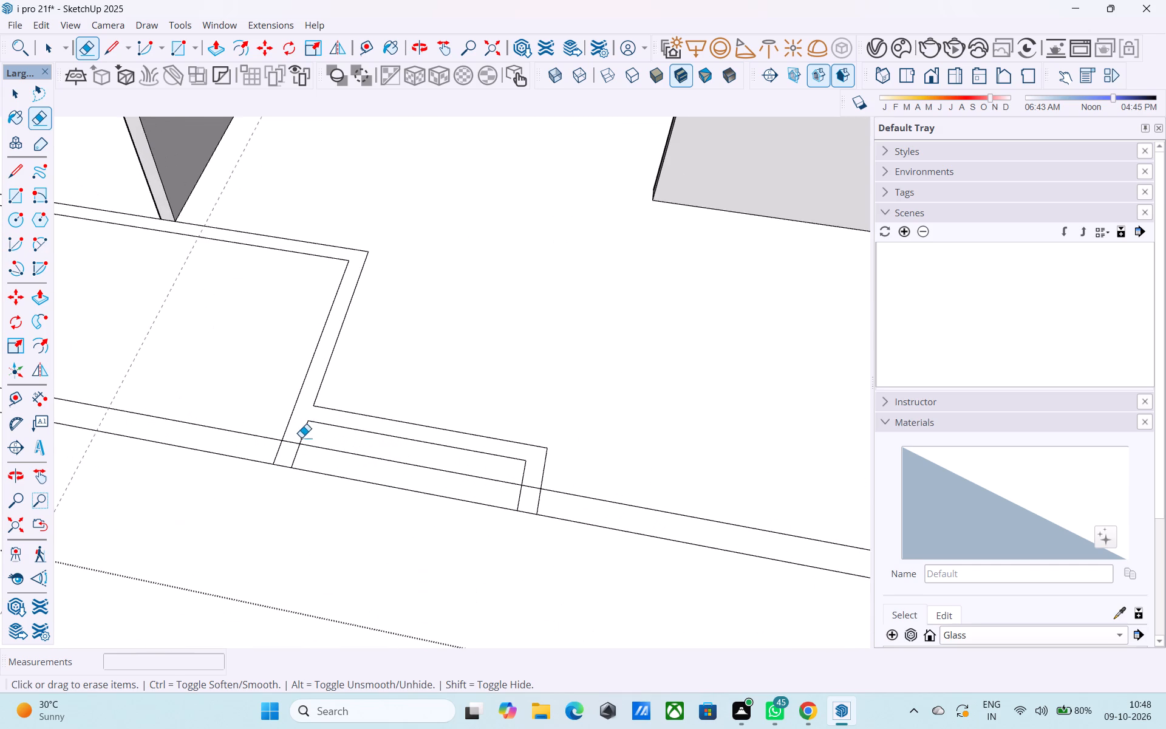
left_click(279, 450)
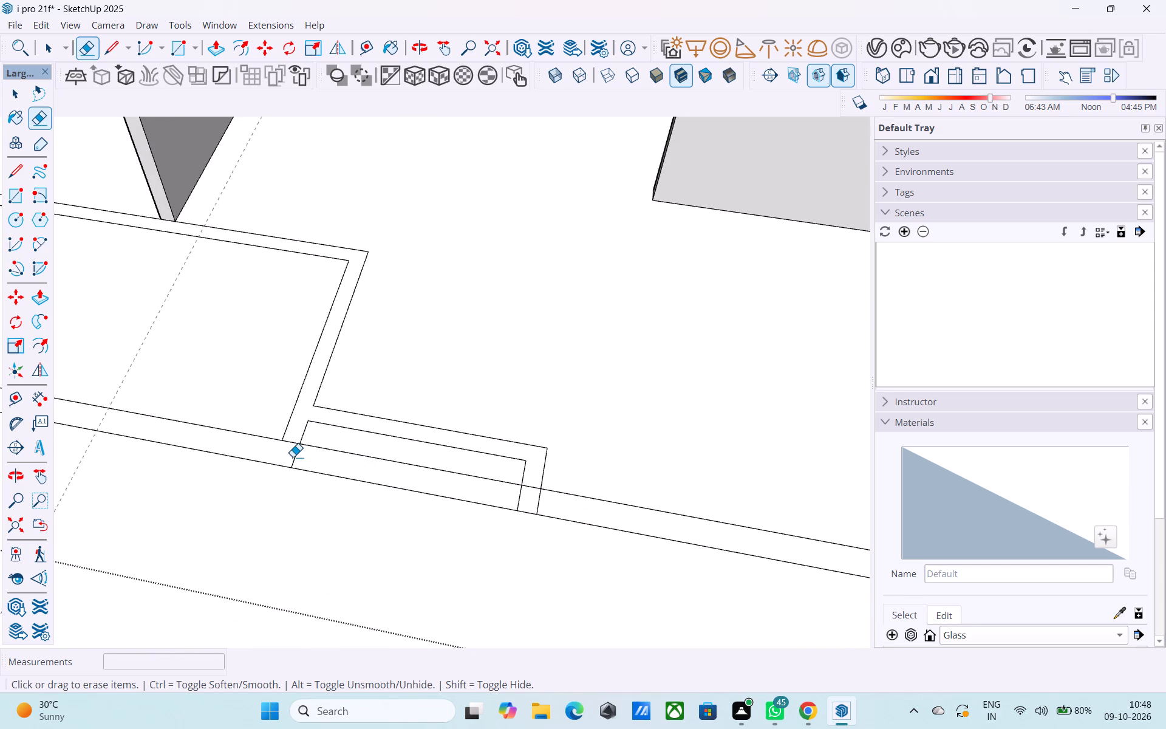
left_click(294, 457)
left_click_drag(343, 409, 343, 433)
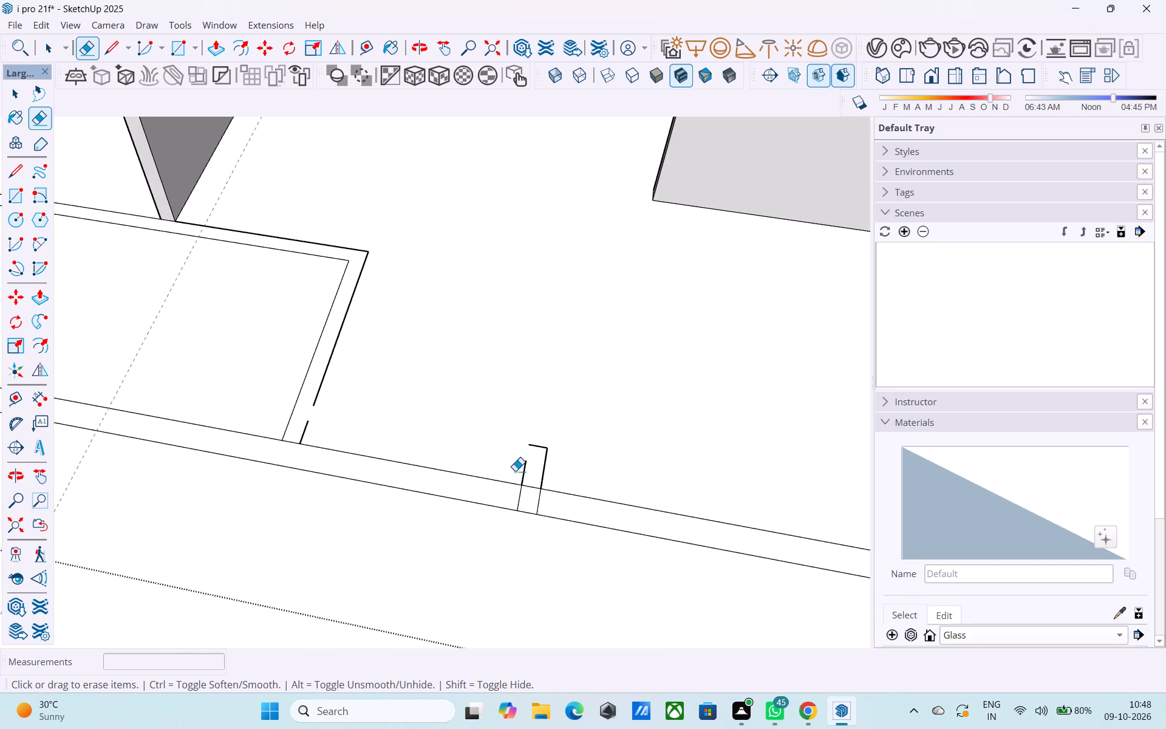
left_click_drag(550, 474, 503, 464)
left_click_drag(558, 457, 520, 426)
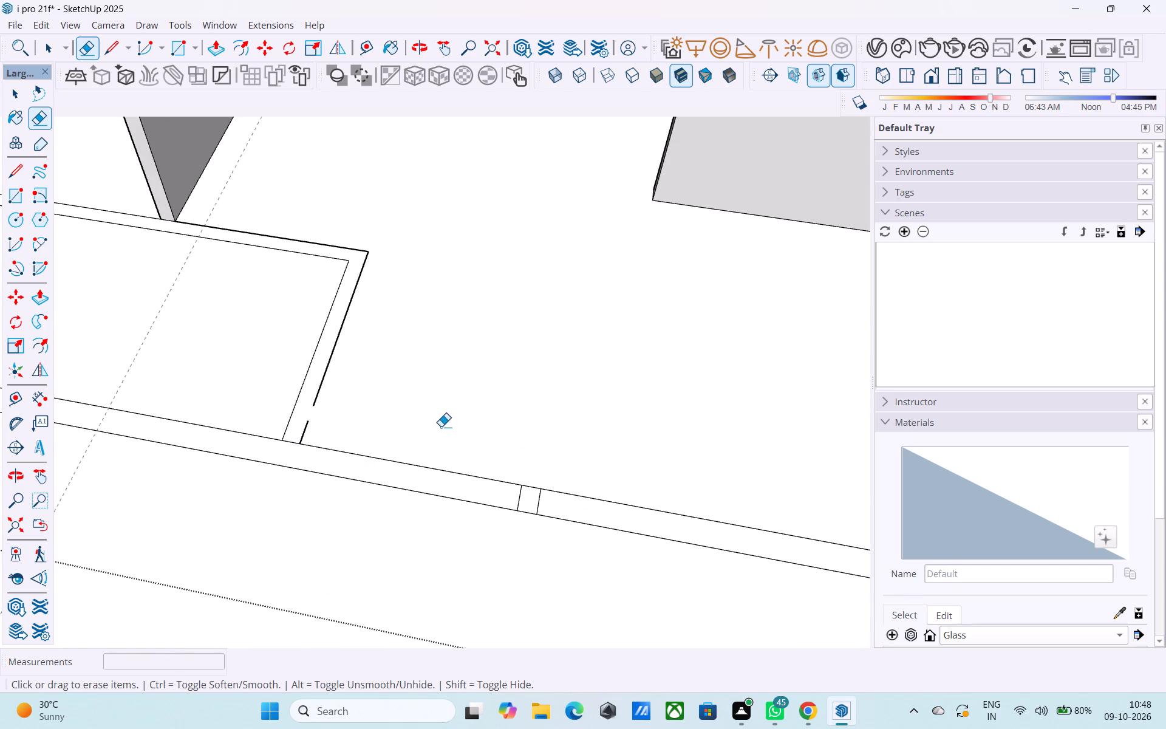
Draw a 6" floor line closing the gap in the rear room's partition outline near the new wall strip.
key("l")
left_click(309, 423)
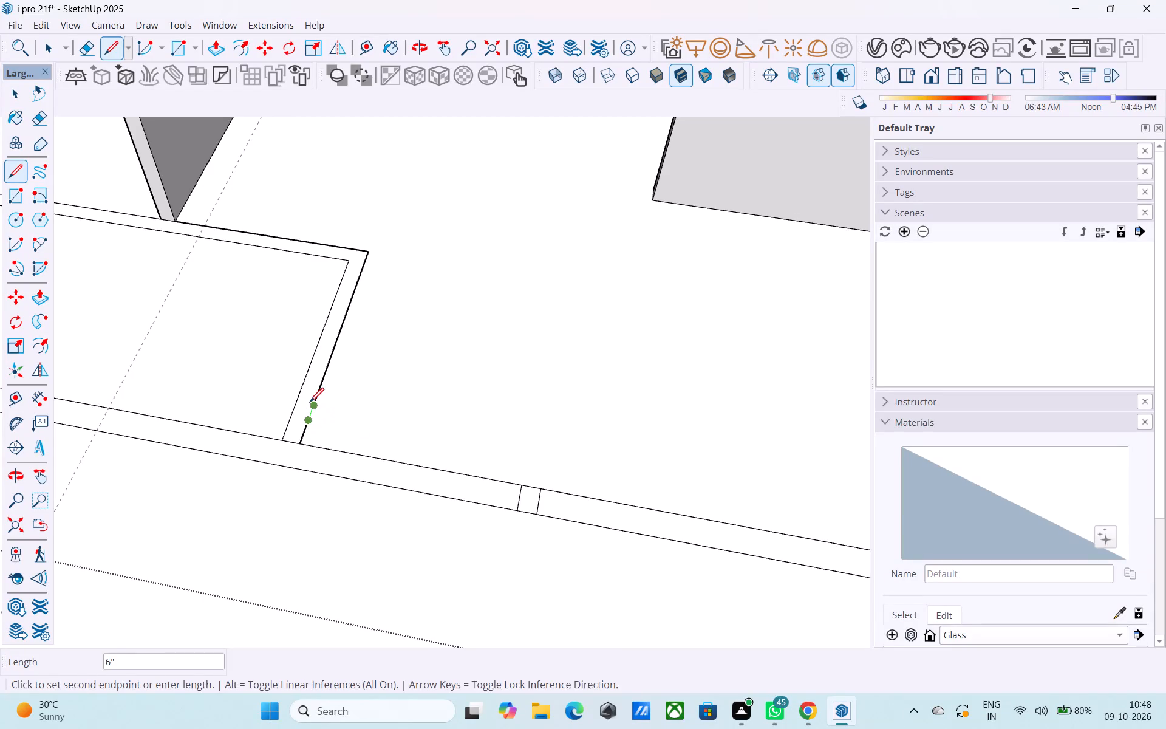
left_click(310, 403)
Erase the leftover cross lines inside the new wall strip and the edge segment where the rear room's partition outline joins it.
key("e")
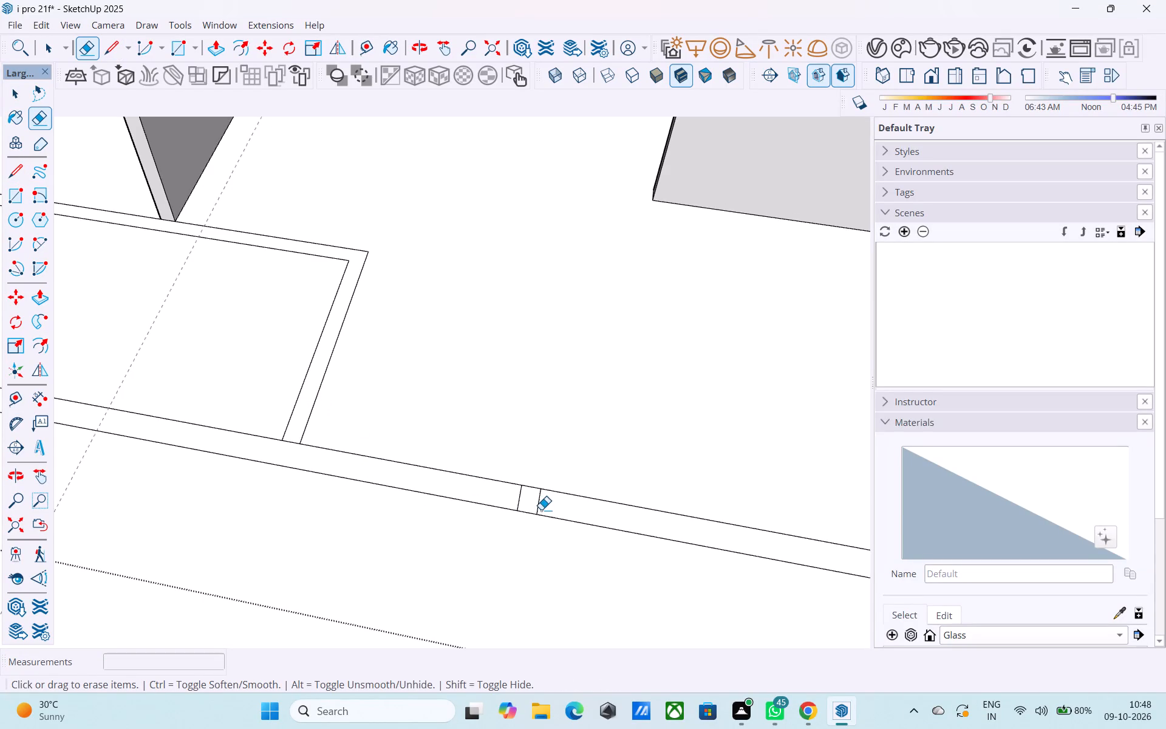
left_click_drag(541, 510, 519, 507)
scroll(304, 447, "down", 1)
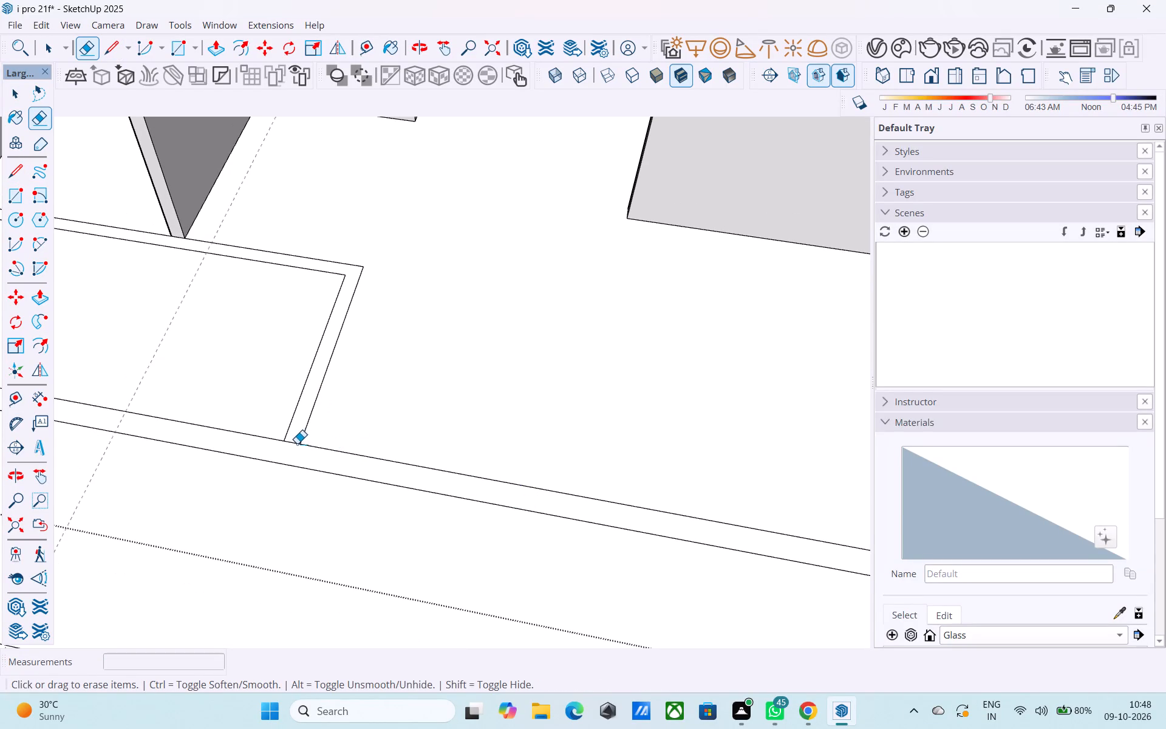
left_click(296, 443)
Erase the line segments where the short stub outline and the front cross-wall outline meet the new wall strip.
scroll(206, 457, "down", 10)
scroll(548, 524, "down", 1)
scroll(534, 524, "up", 5)
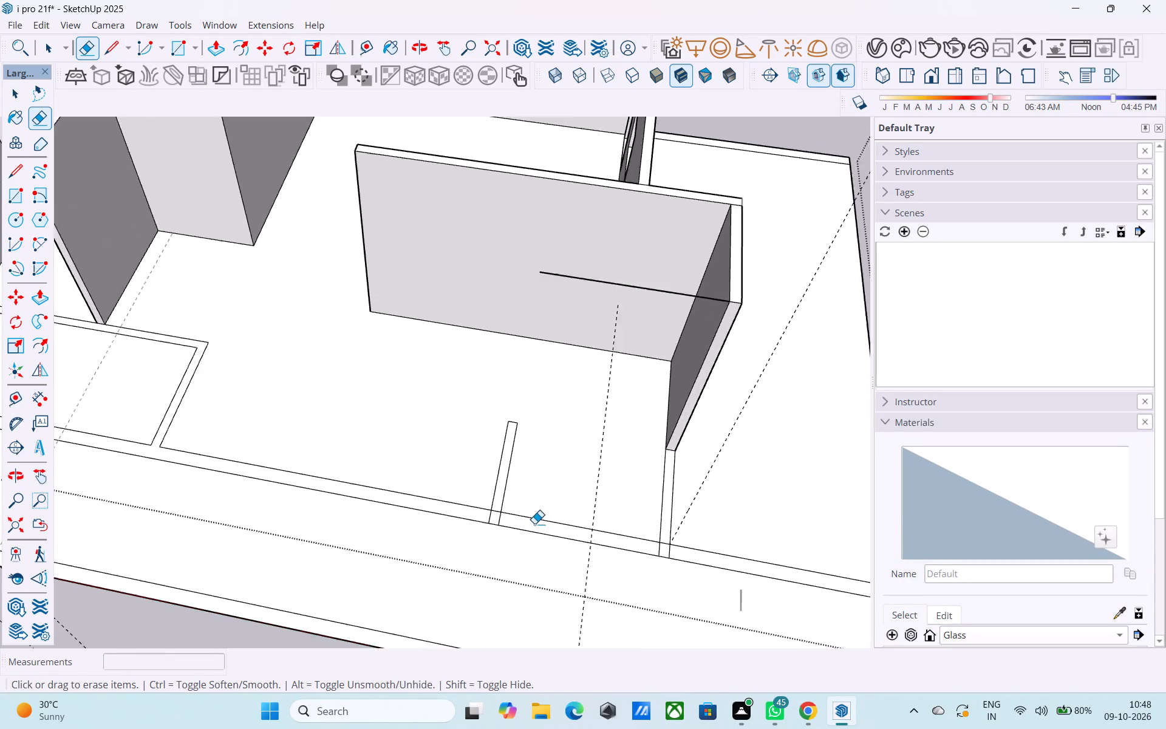
scroll(534, 524, "up", 4)
left_click_drag(495, 519, 433, 510)
left_click_drag(471, 501, 471, 516)
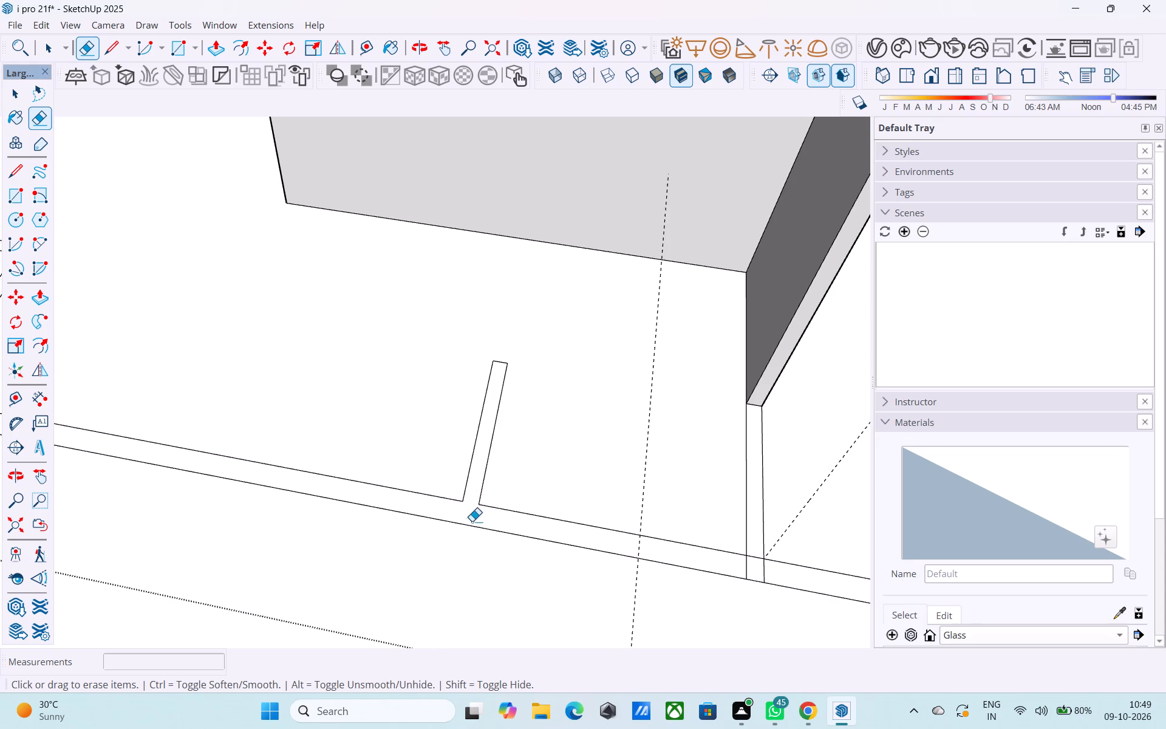
scroll(468, 522, "down", 9)
scroll(559, 544, "up", 6)
left_click_drag(585, 552, 572, 553)
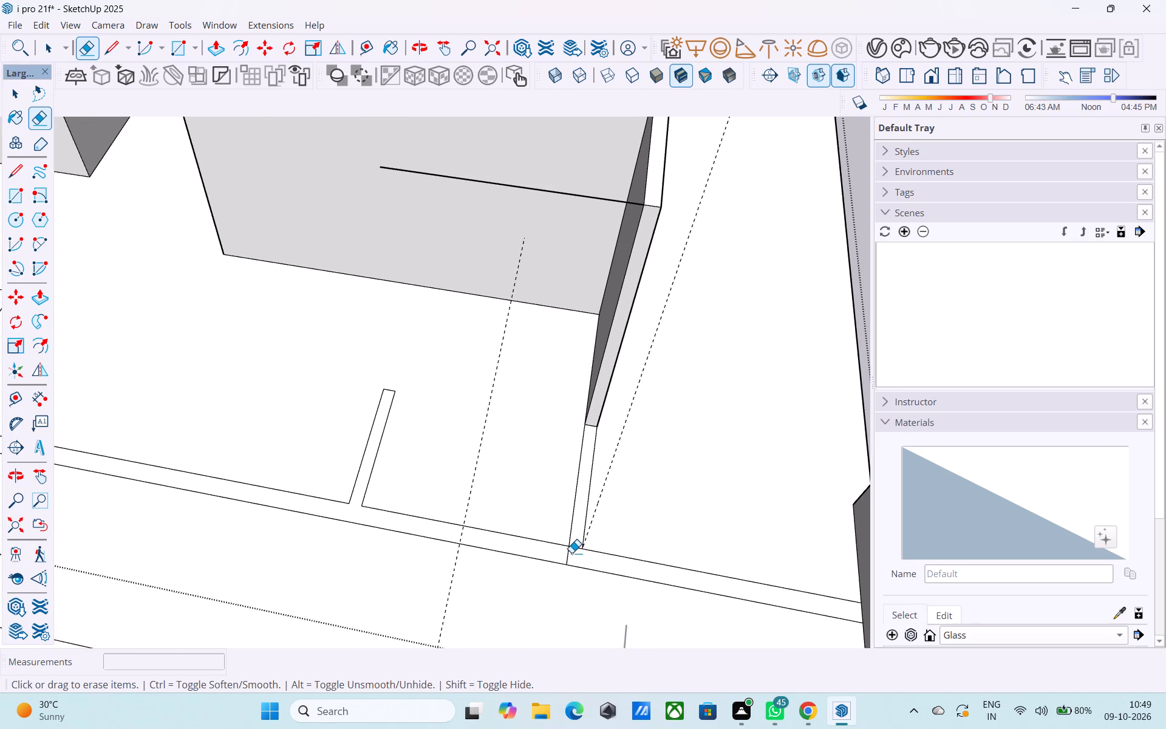
left_click(574, 550)
left_click(568, 549)
left_click(577, 546)
scroll(542, 552, "down", 4)
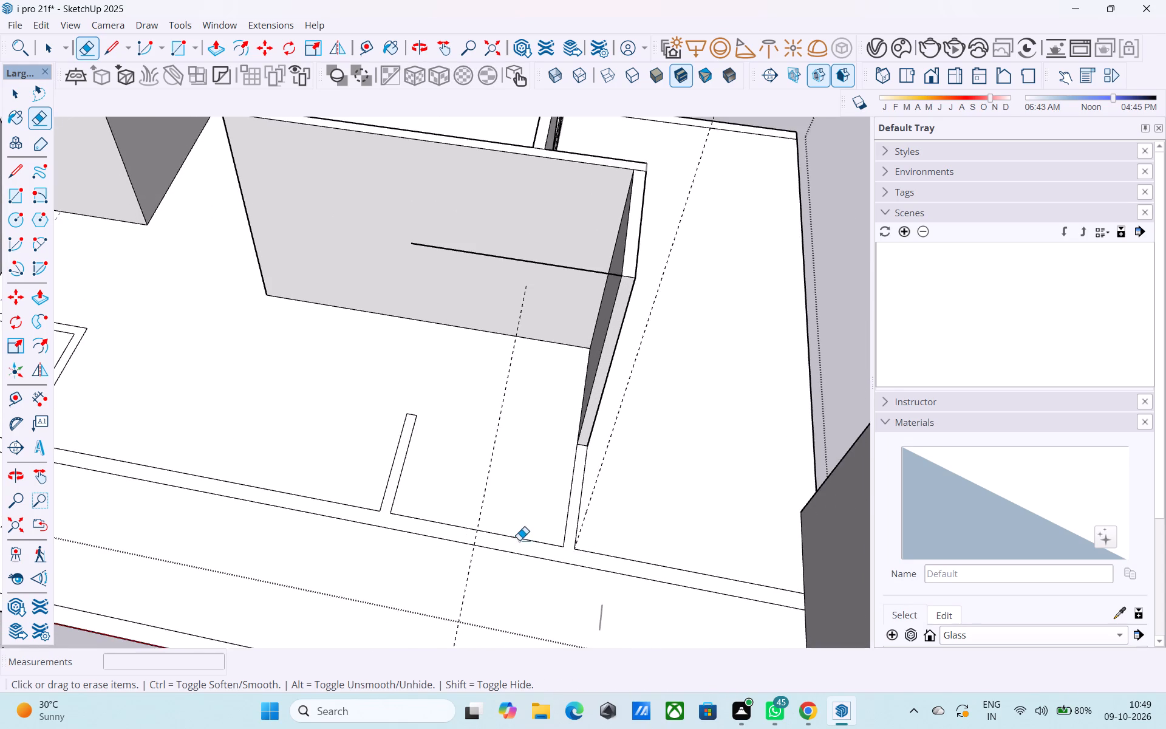
Draw 6" lines across the tops of the two short partitions where they join the enclosed room's long wall.
scroll(519, 540, "down", 3)
middle_click_drag(598, 565, 381, 522)
scroll(364, 519, "down", 3)
middle_click_drag(362, 523, 319, 527)
scroll(313, 525, "down", 1)
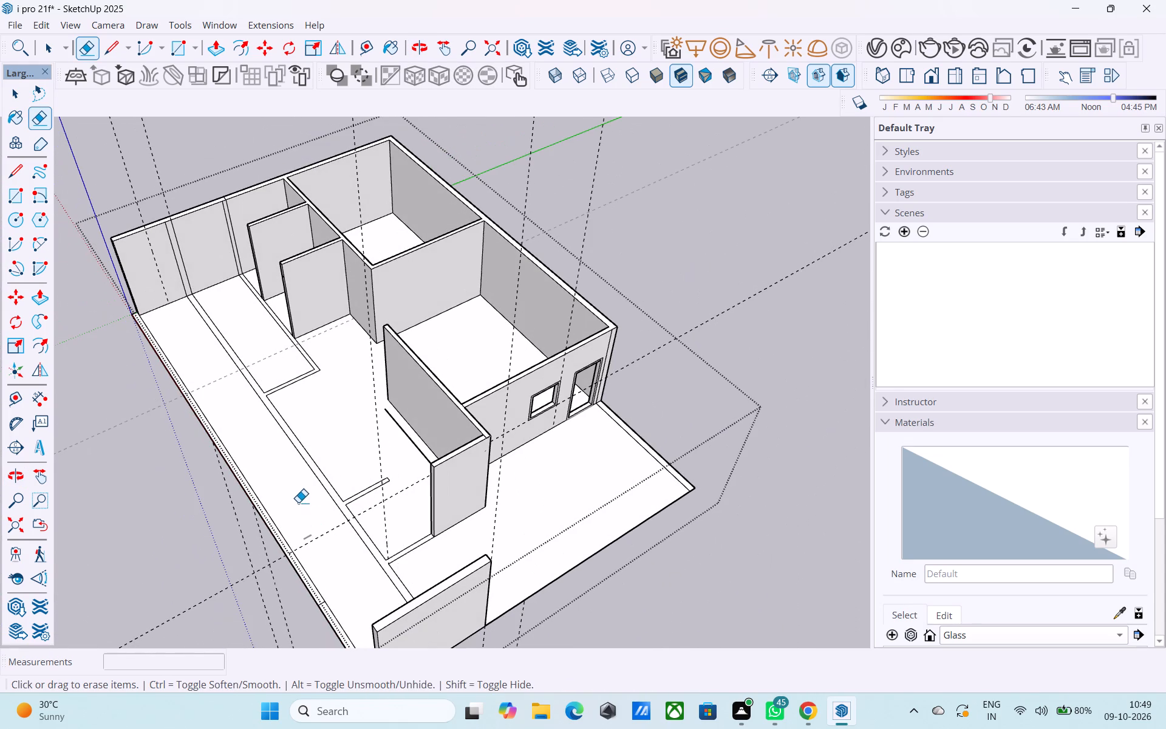
key("space")
middle_click_drag(305, 460, 292, 460)
scroll(292, 460, "up", 4)
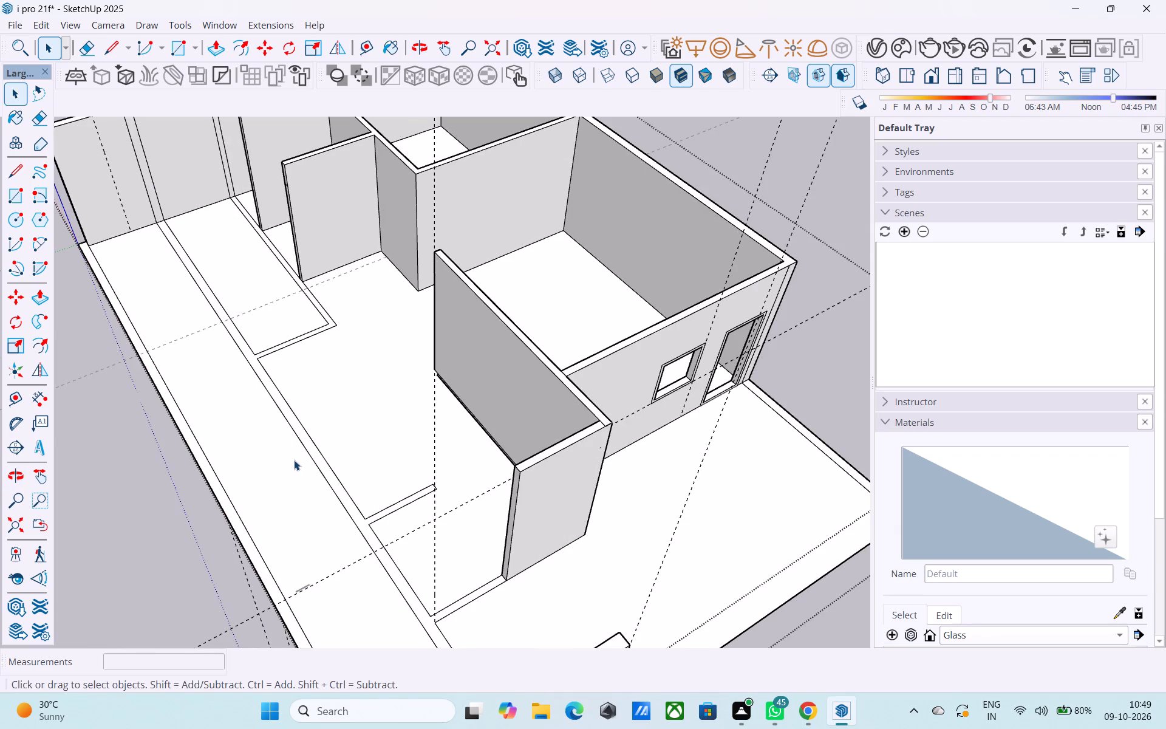
scroll(293, 461, "down", 6)
middle_click_drag(293, 496, 503, 516)
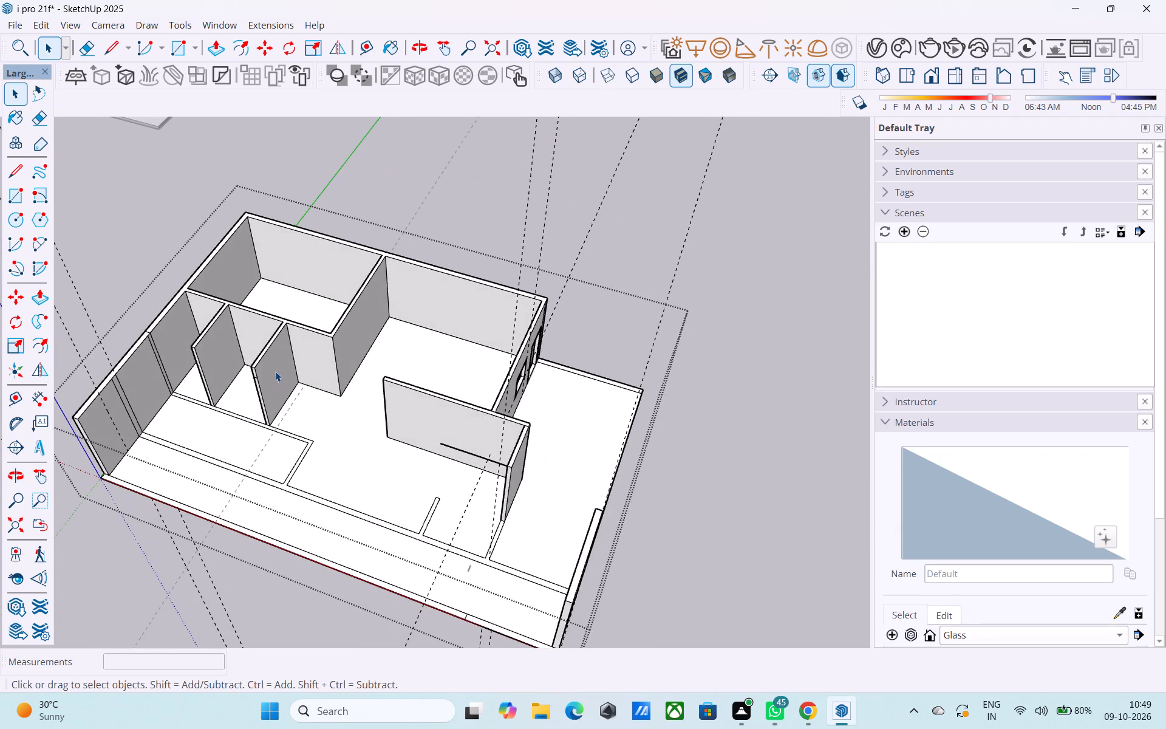
scroll(271, 369, "down", 1)
scroll(271, 369, "up", 3)
middle_click_drag(241, 364, 339, 423)
scroll(235, 380, "up", 3)
key("l")
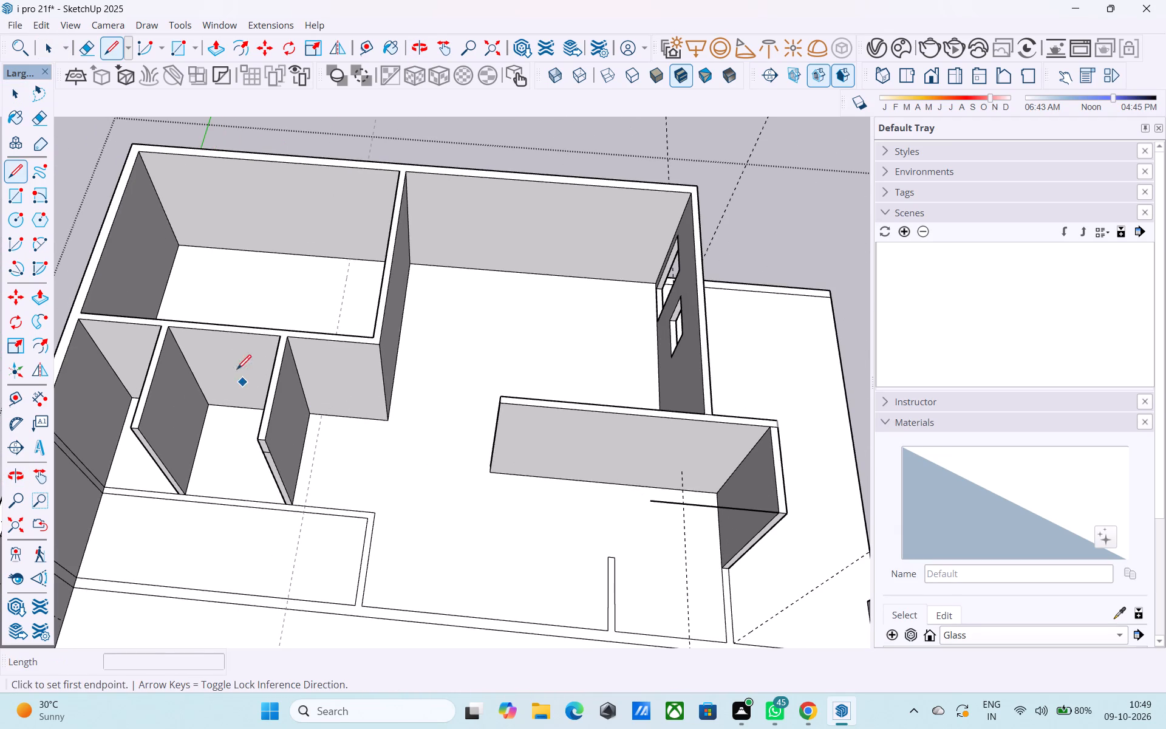
scroll(277, 349, "up", 4)
left_click(278, 334)
left_click(293, 337)
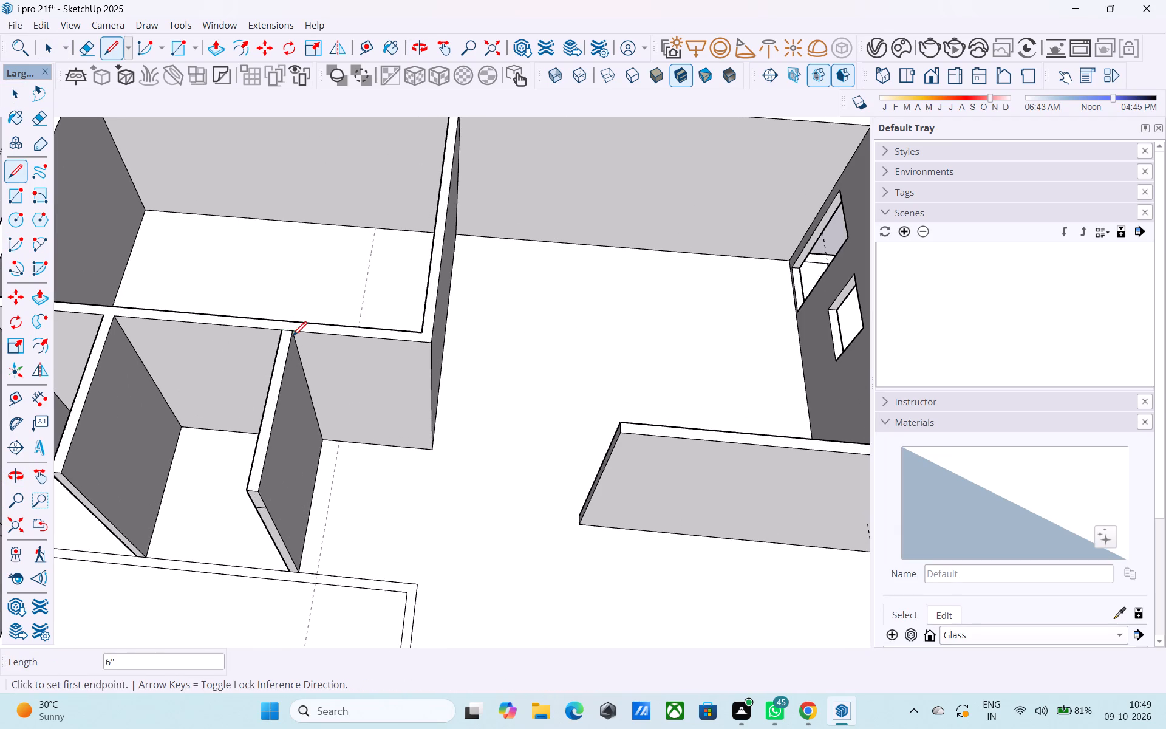
left_click(117, 321)
left_click(105, 313)
key("space")
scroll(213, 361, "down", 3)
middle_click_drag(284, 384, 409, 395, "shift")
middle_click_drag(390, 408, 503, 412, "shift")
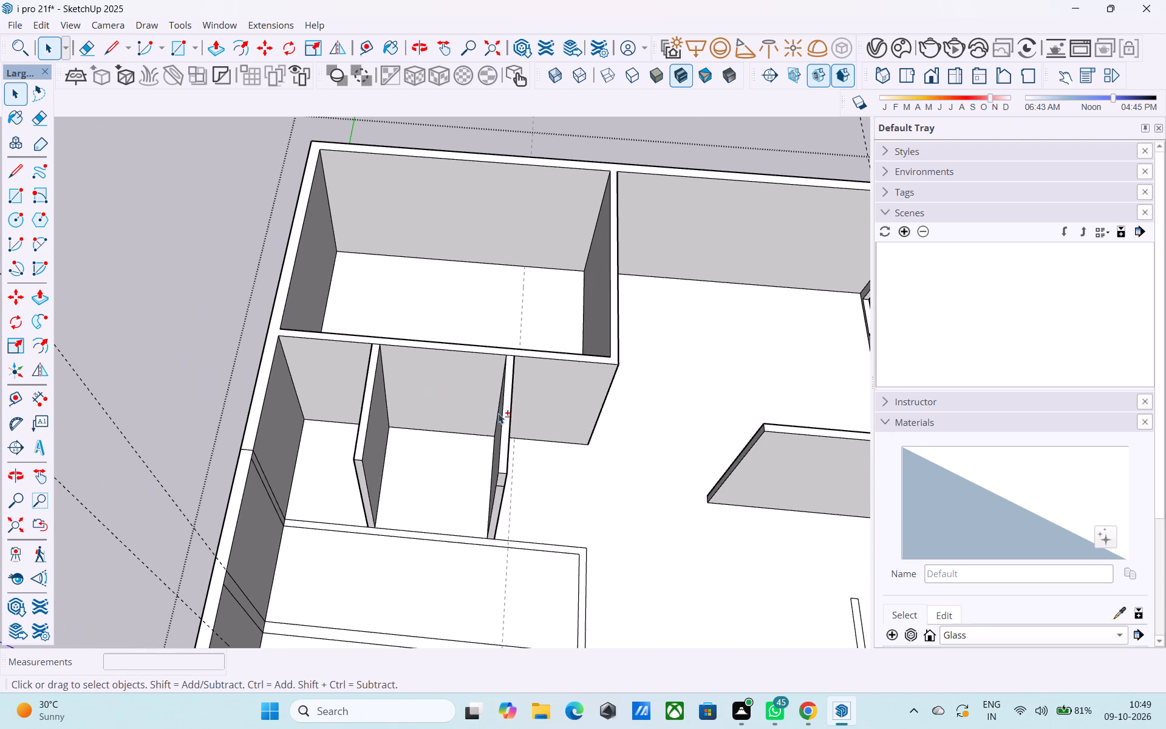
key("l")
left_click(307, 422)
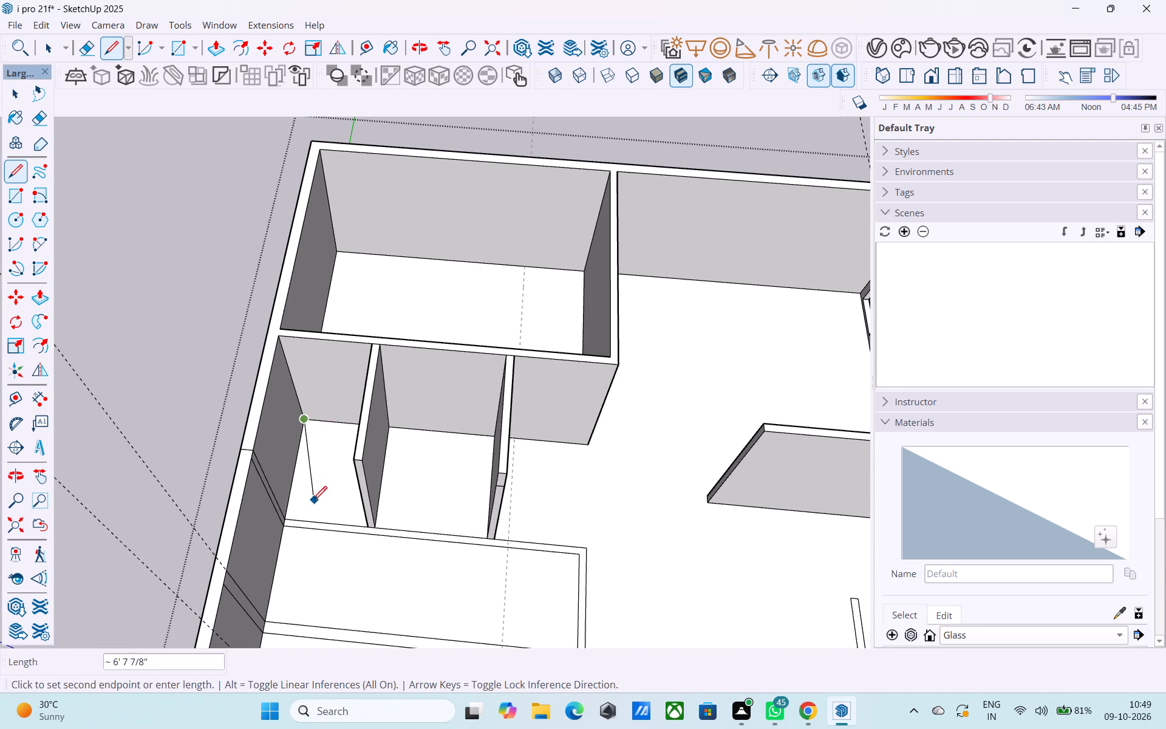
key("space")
Push/Pull the top of the short partition farther from the back wall down to floor level.
scroll(341, 453, "down", 2)
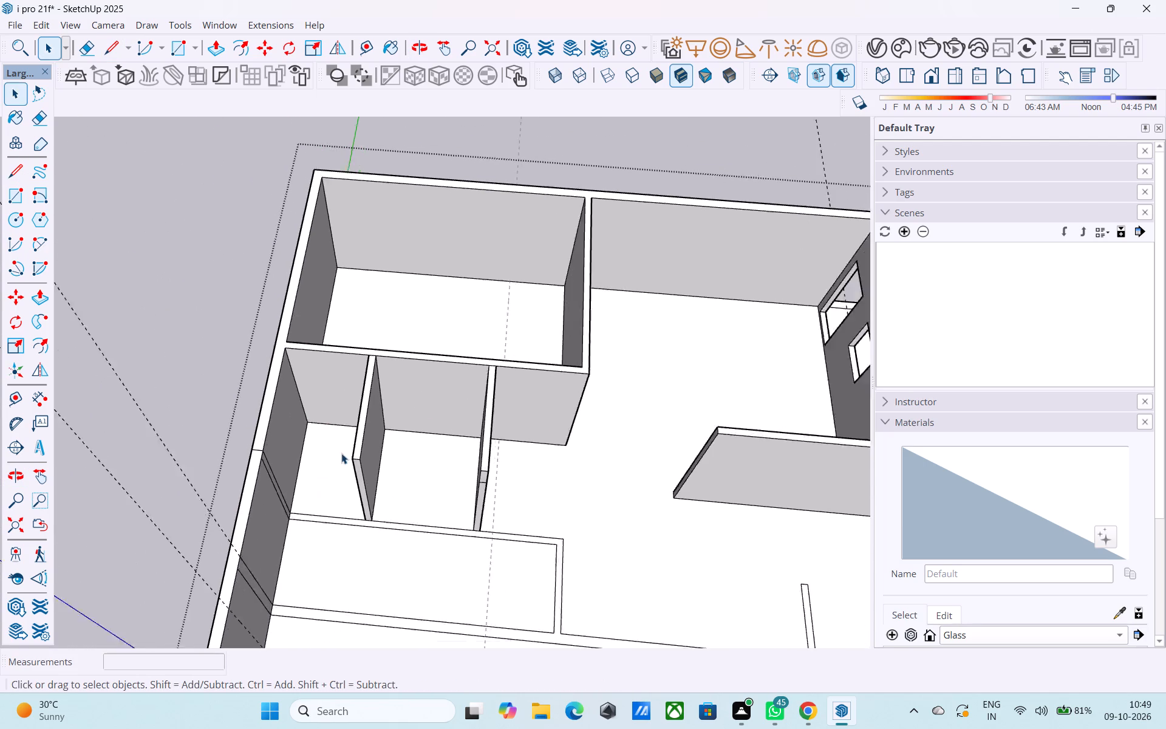
scroll(341, 453, "down", 8)
middle_click_drag(457, 487, 49, 468)
middle_click_drag(342, 460, 282, 415)
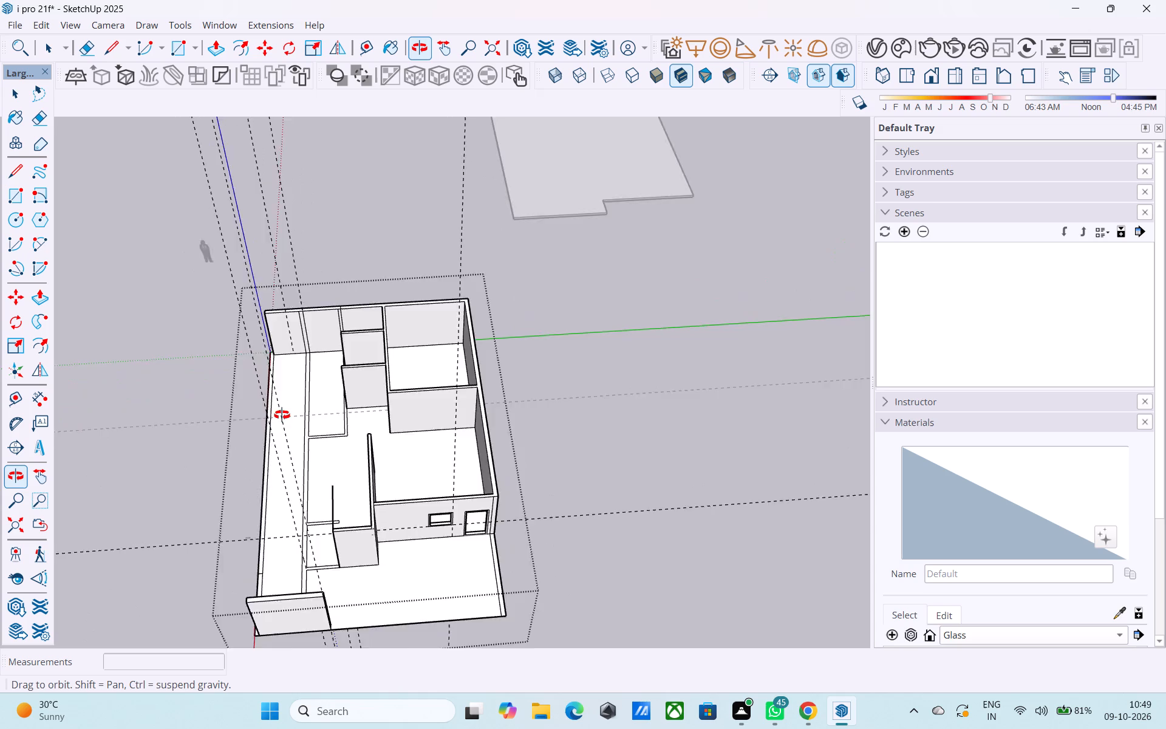
middle_click_drag(282, 415, 349, 534)
middle_click_drag(350, 392, 357, 451)
scroll(354, 435, "up", 7)
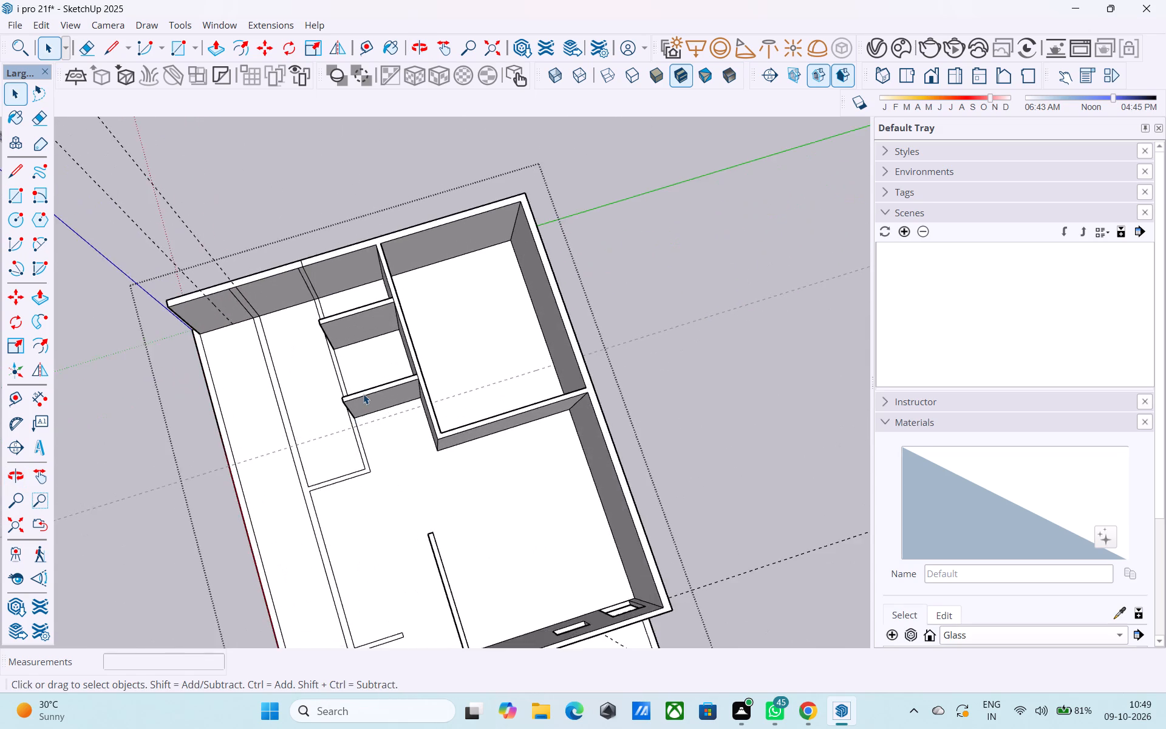
scroll(363, 394, "up", 3)
left_click(363, 394)
left_click(363, 392)
key("p")
left_click(363, 391)
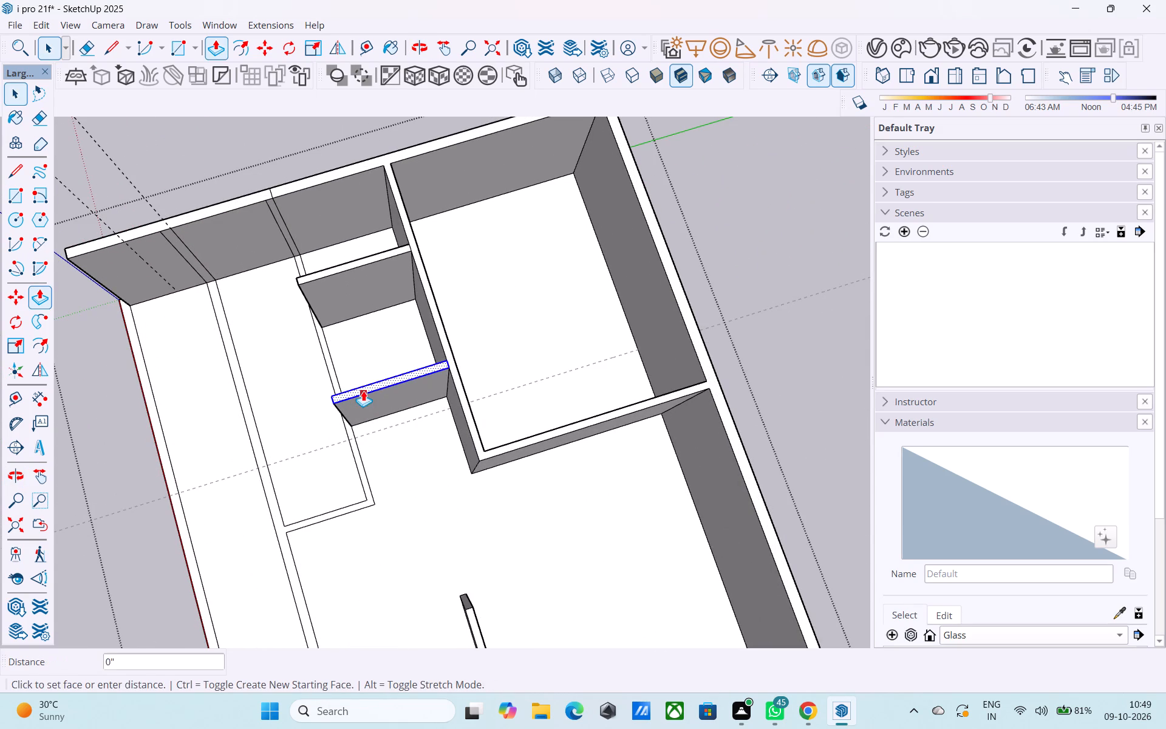
left_click(398, 464)
key("space")
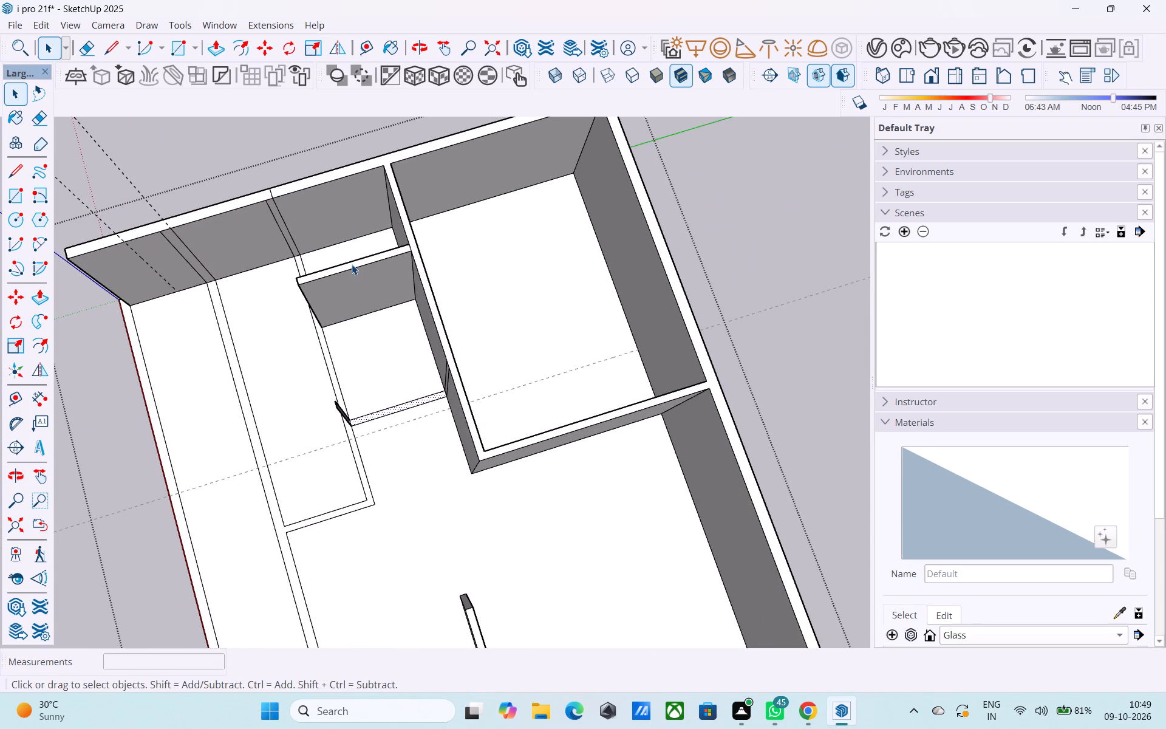
Push/Pull the top of the short partition nearer the back wall down to floor level.
left_click(352, 264)
scroll(352, 264, "up", 3)
left_click(351, 266)
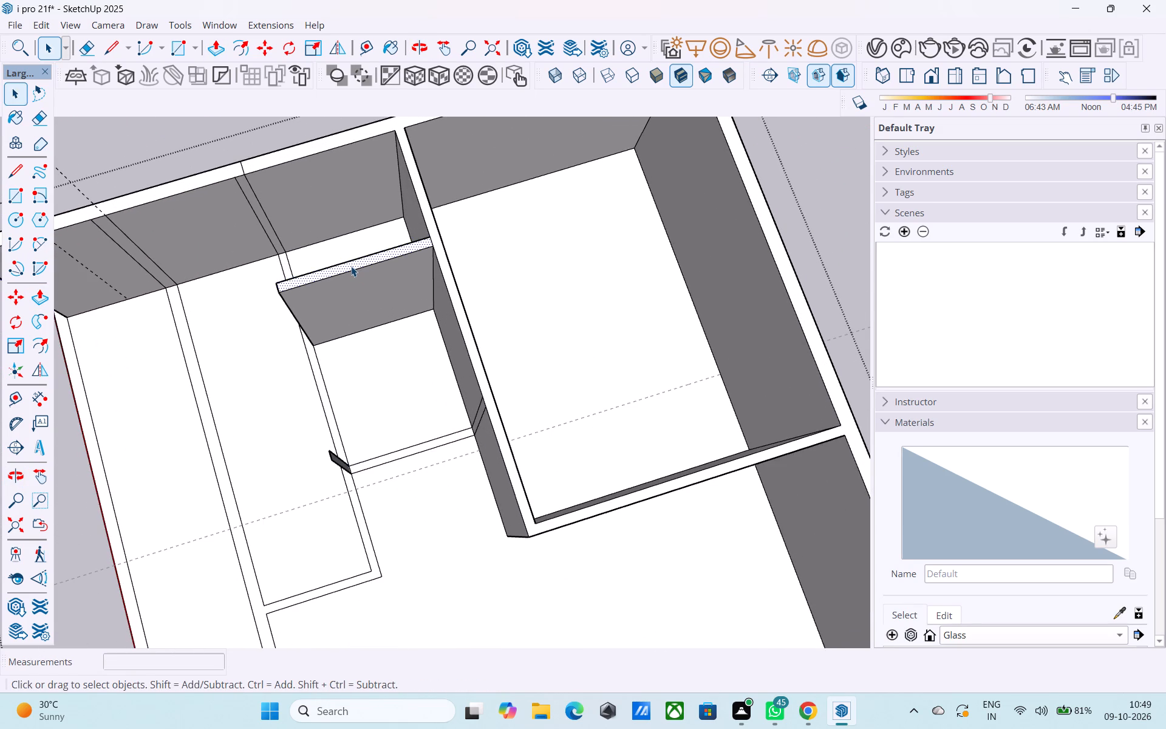
key("p")
left_click(351, 266)
left_click(376, 361)
Erase the leftover upright end piece at the foot of the lowered partition.
middle_click_drag(366, 450, 216, 405)
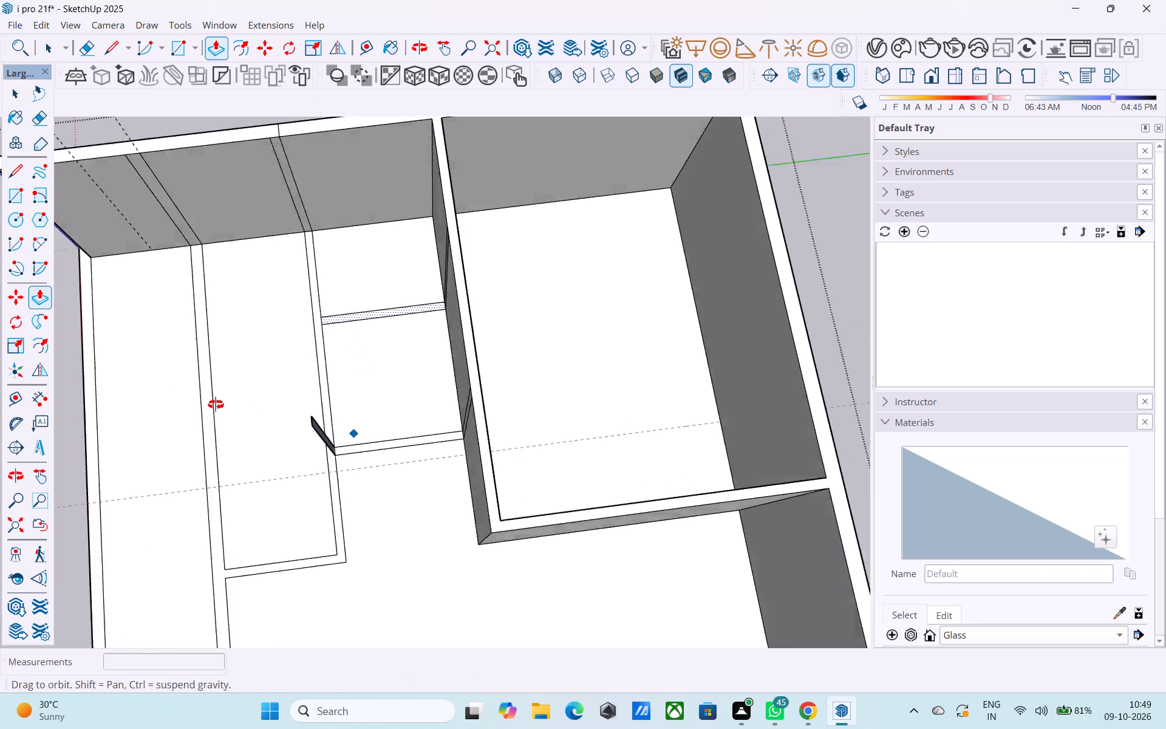
middle_click_drag(216, 405, 158, 371)
key("e")
left_click_drag(294, 332, 284, 351)
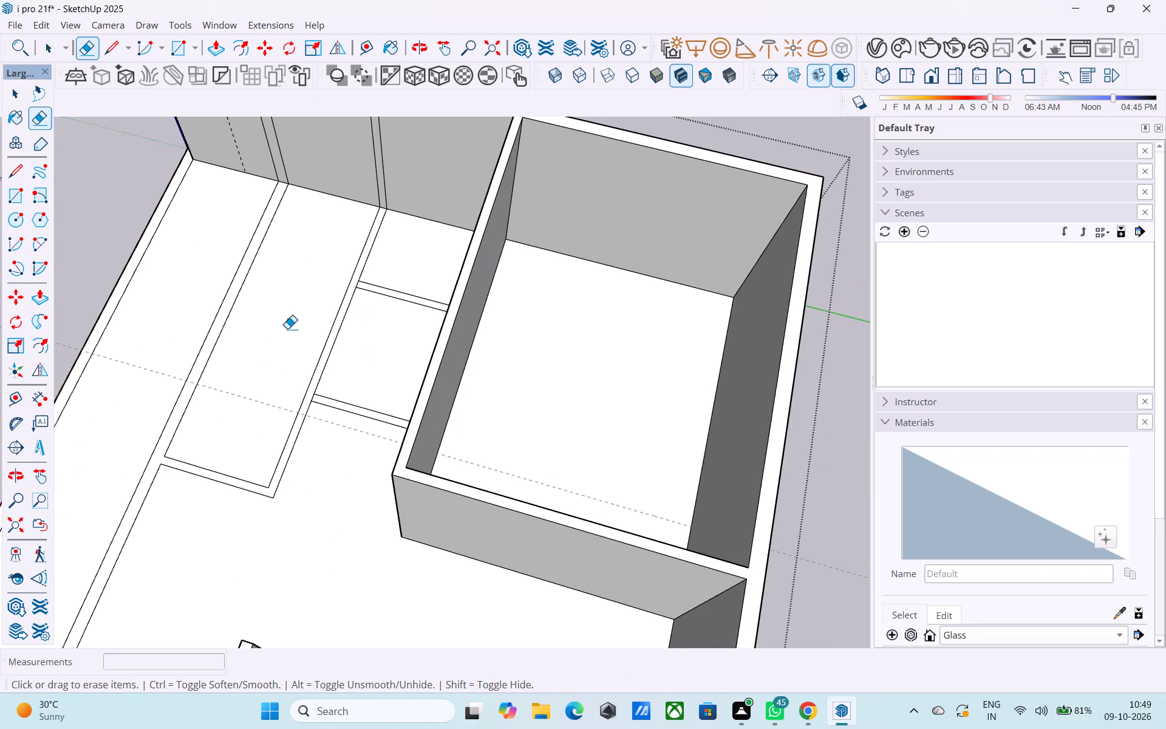
left_click_drag(288, 318, 284, 334)
Push/Pull the connected floor outline of the new long wall and its partitions up 12'.
middle_click_drag(284, 357, 442, 315)
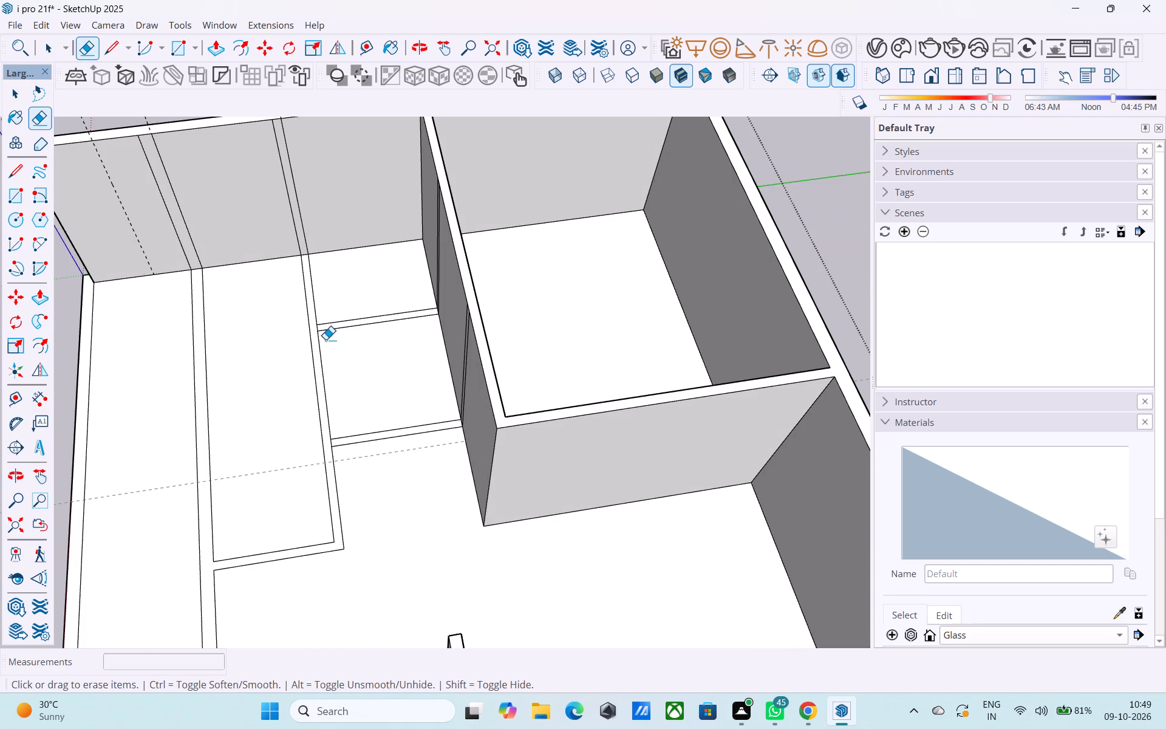
key("space")
scroll(315, 364, "down", 5)
left_click(242, 415)
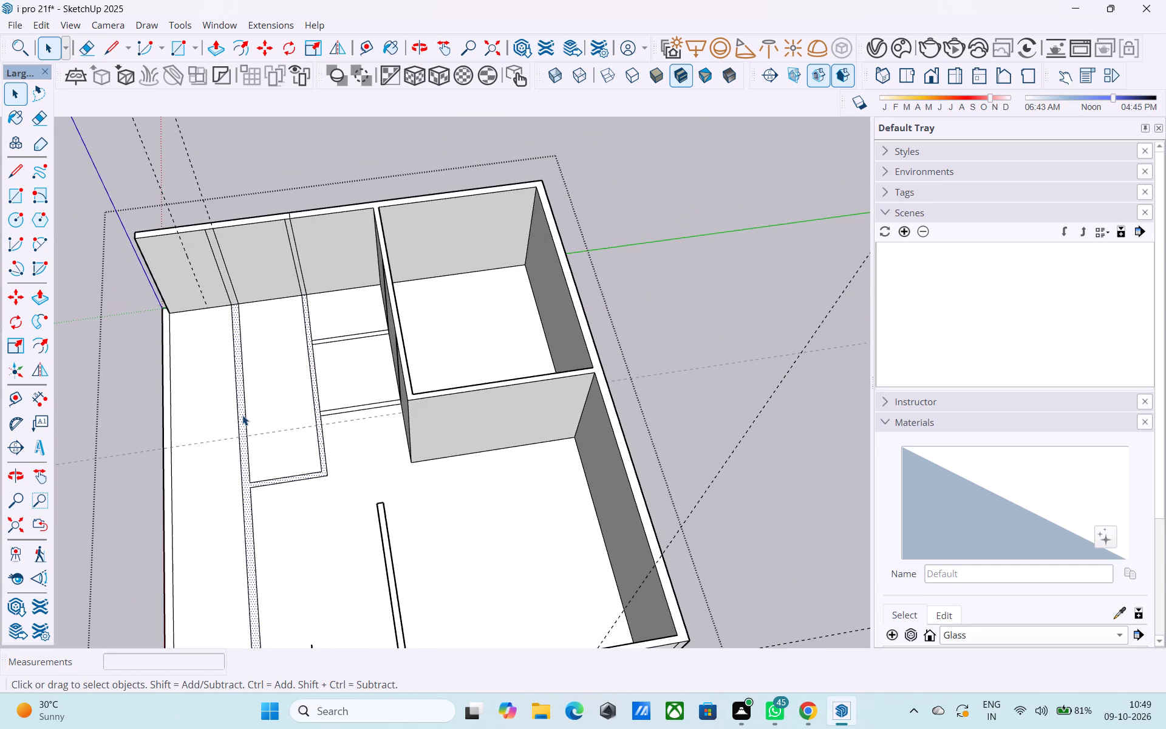
key("p")
left_click(242, 415)
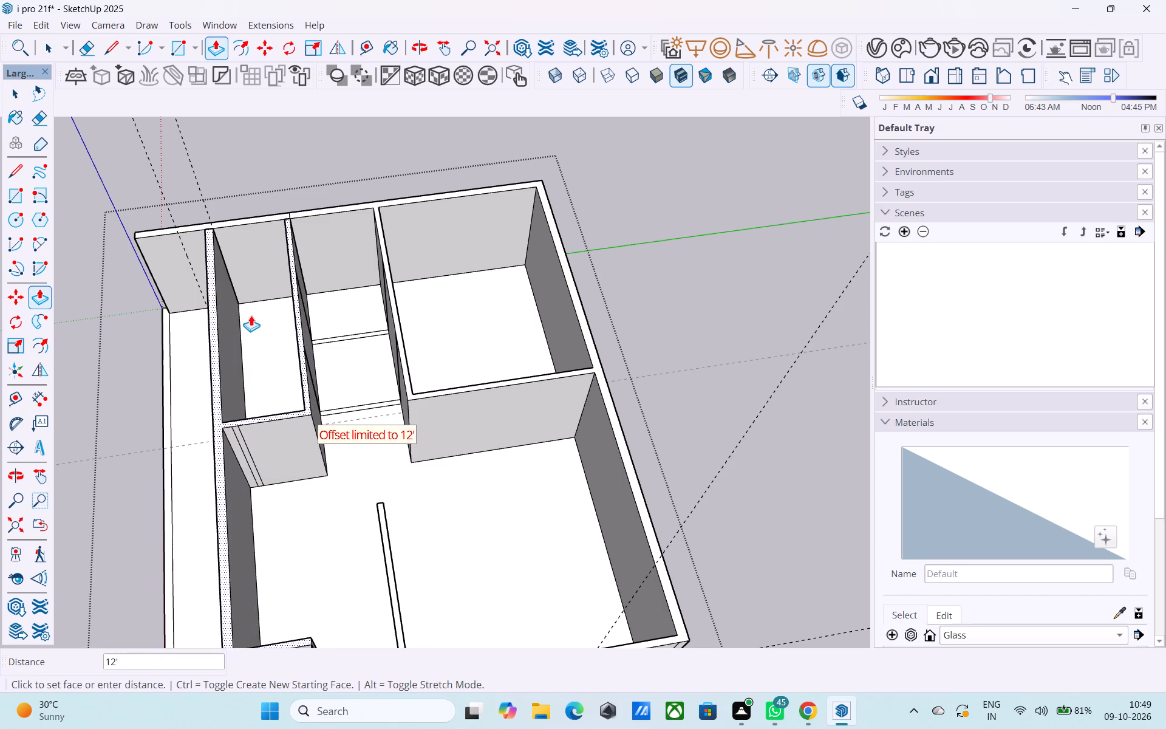
left_click(253, 305)
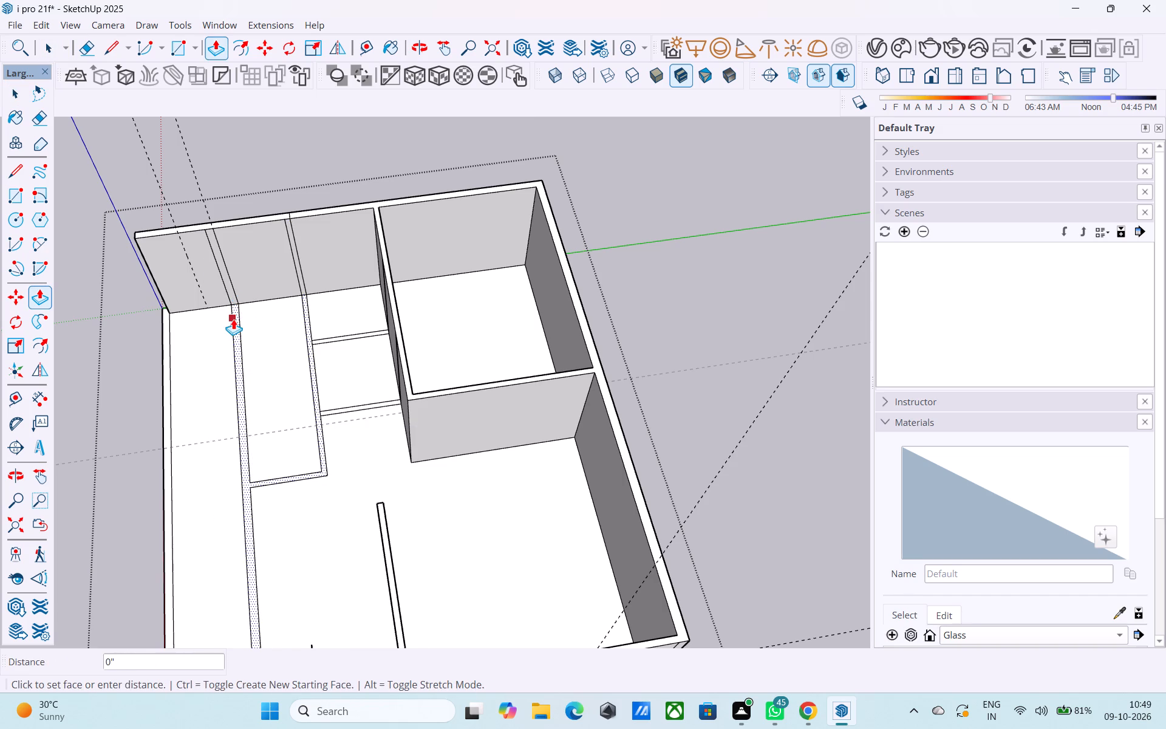
left_click(233, 319)
left_click(239, 210)
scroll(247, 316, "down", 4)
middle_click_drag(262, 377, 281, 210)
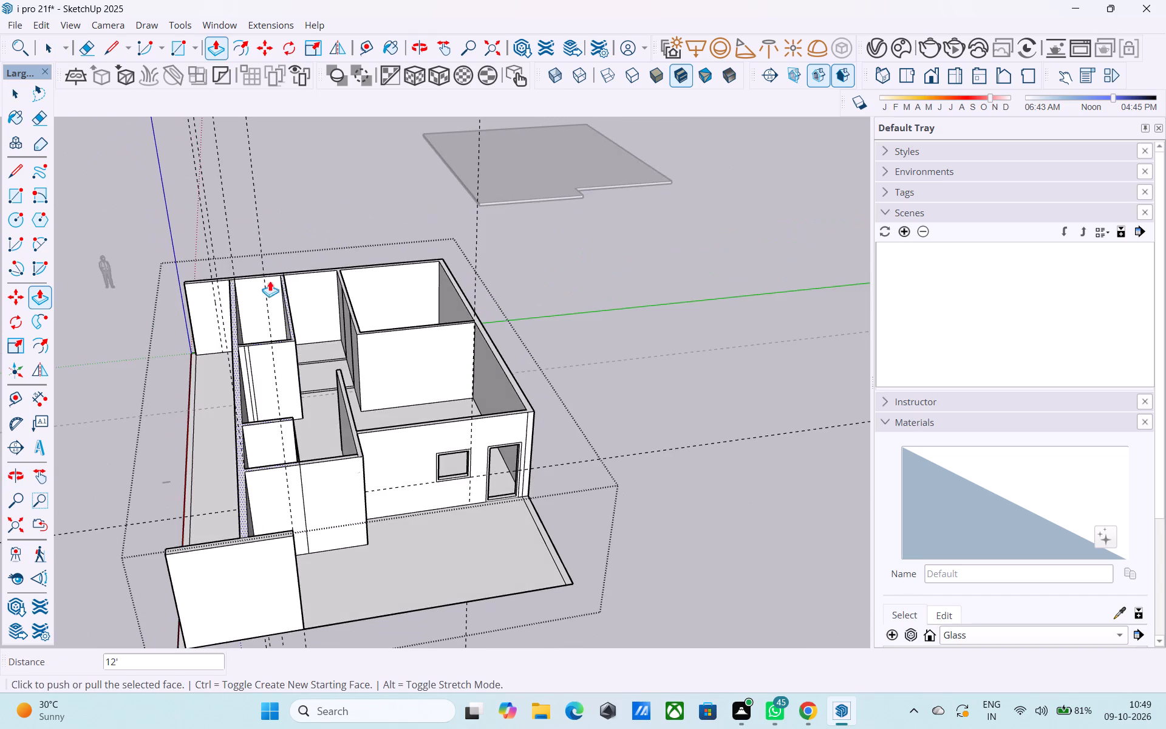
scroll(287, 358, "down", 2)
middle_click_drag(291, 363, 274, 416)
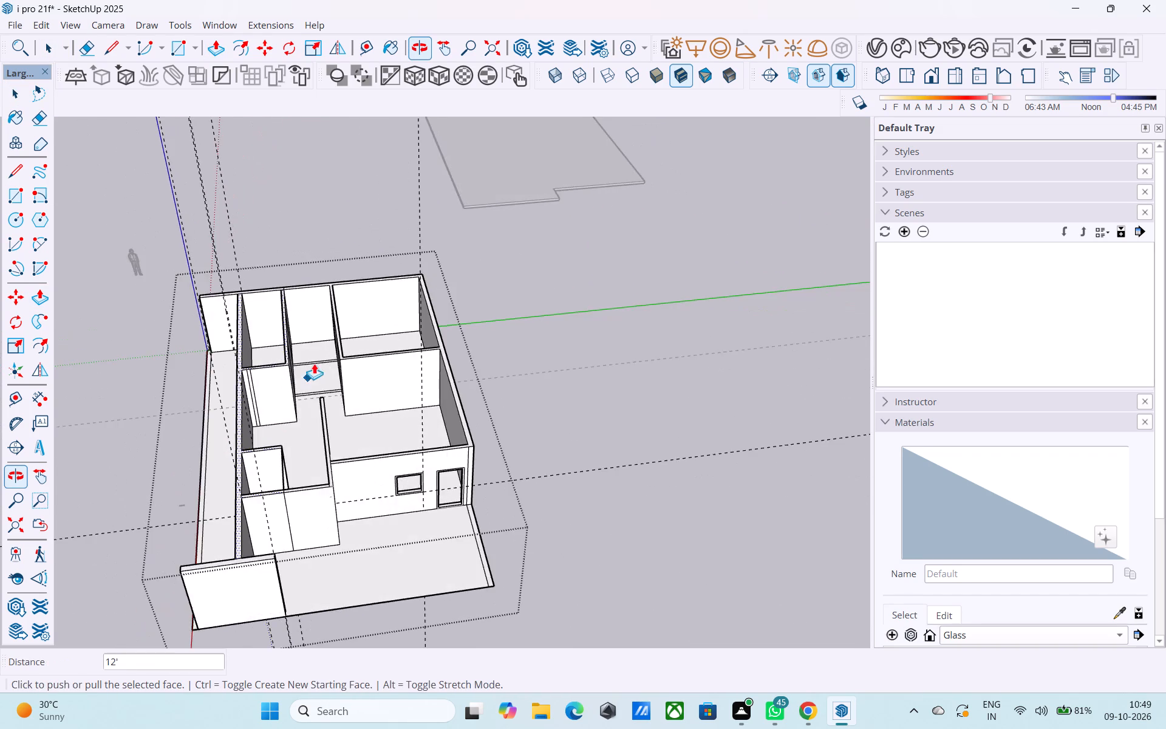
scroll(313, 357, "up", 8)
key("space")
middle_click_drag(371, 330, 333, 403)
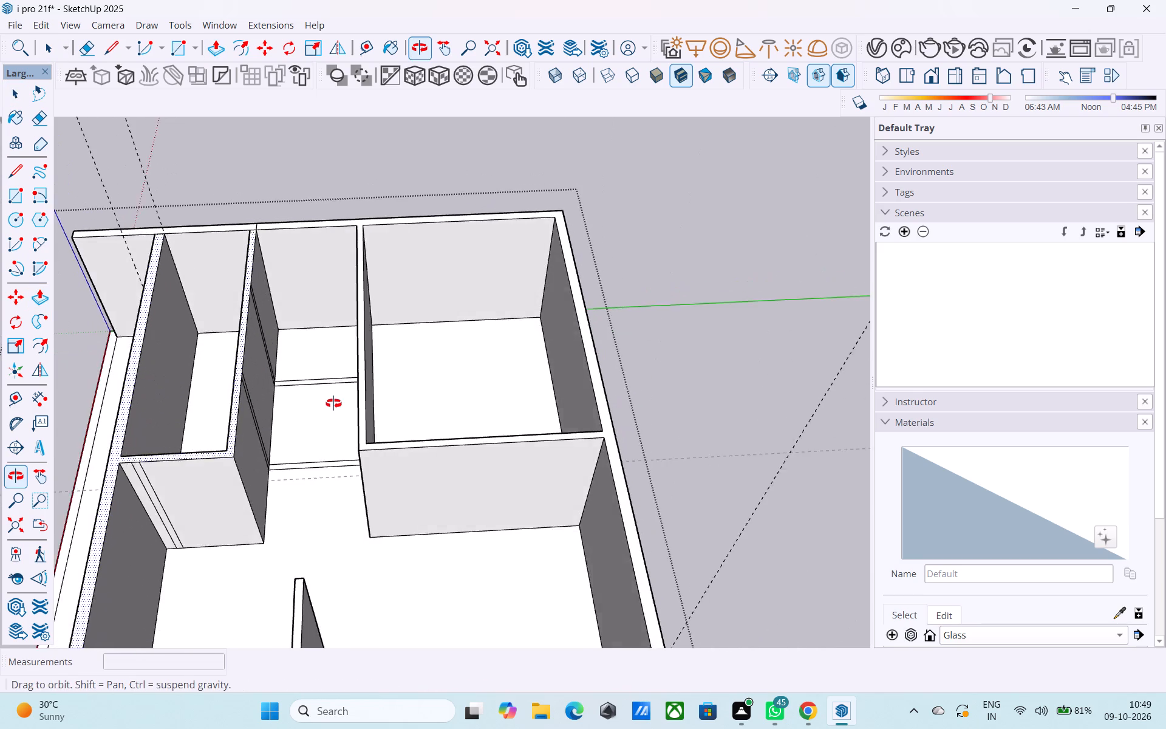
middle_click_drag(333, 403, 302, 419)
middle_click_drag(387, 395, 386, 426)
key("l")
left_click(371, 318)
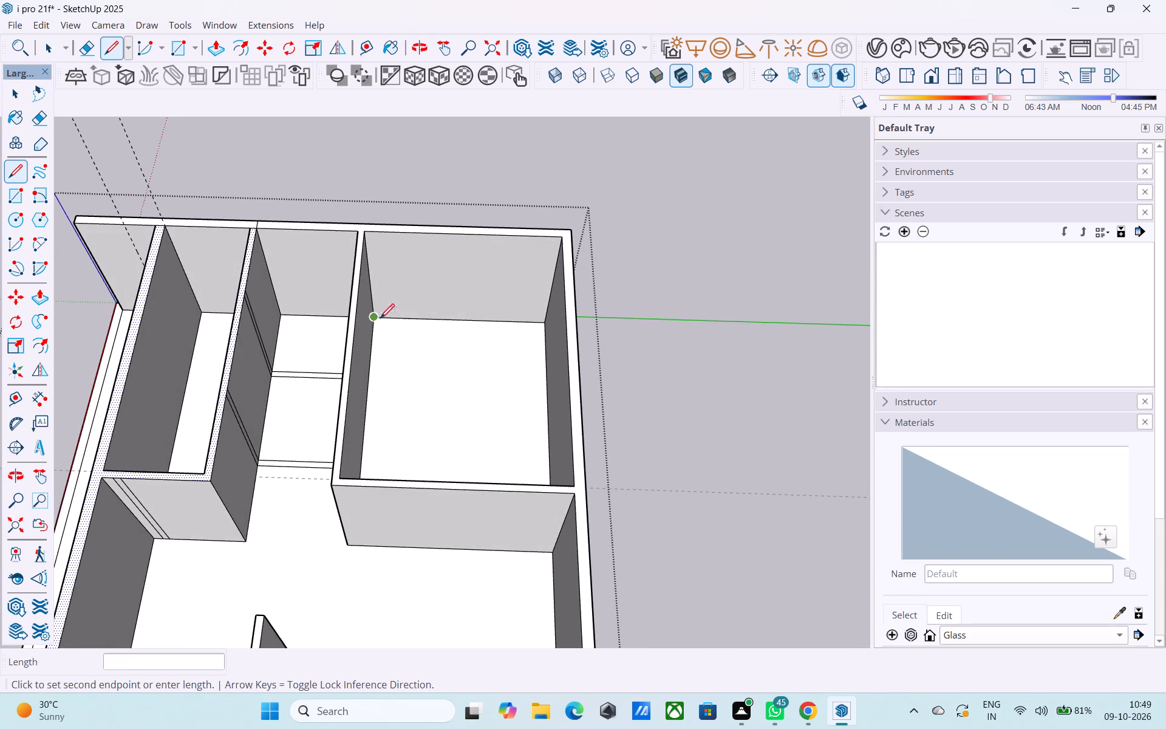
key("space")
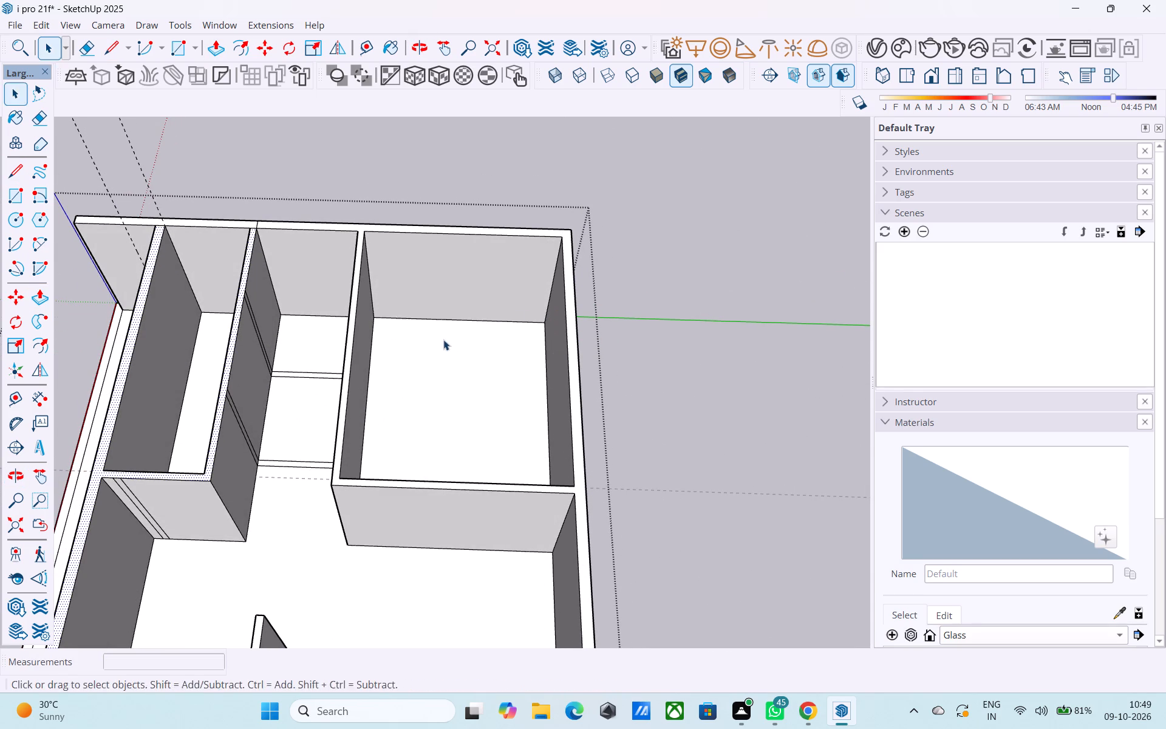
Draw short lines across the corner room's wall tops, separating its L-shaped partition top from the side and back outer walls.
middle_click_drag(441, 339, 542, 306)
left_click(367, 357)
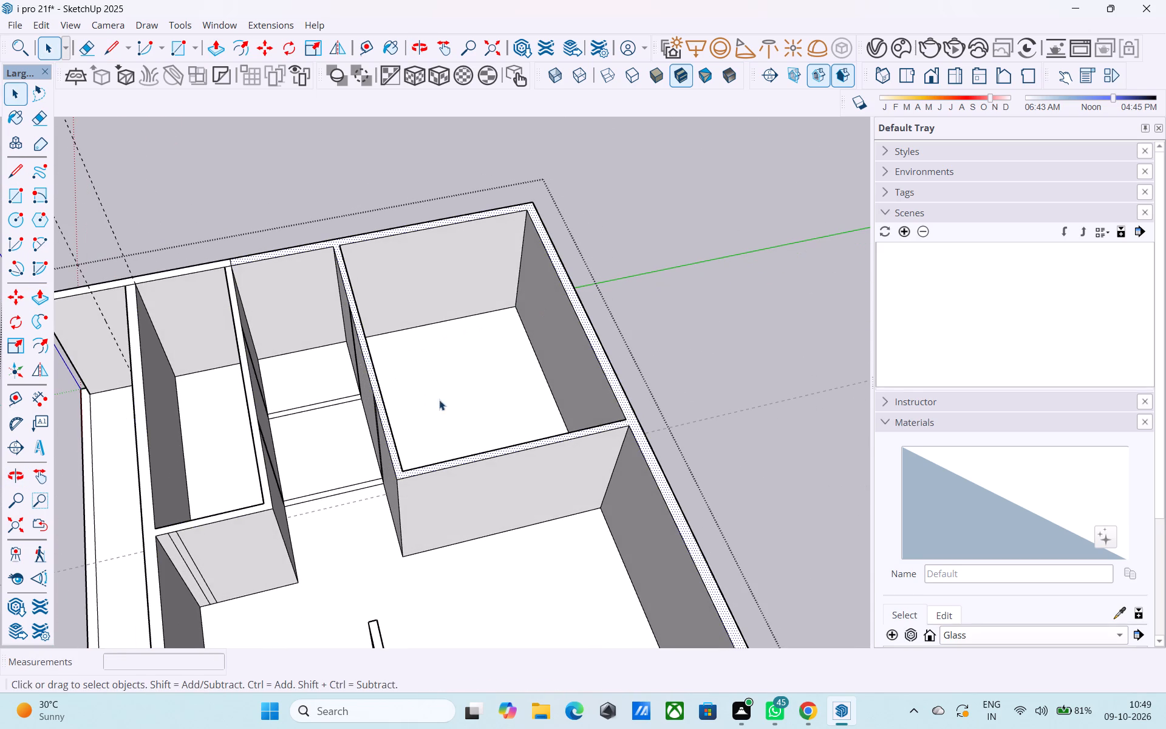
key("l")
left_click(636, 428)
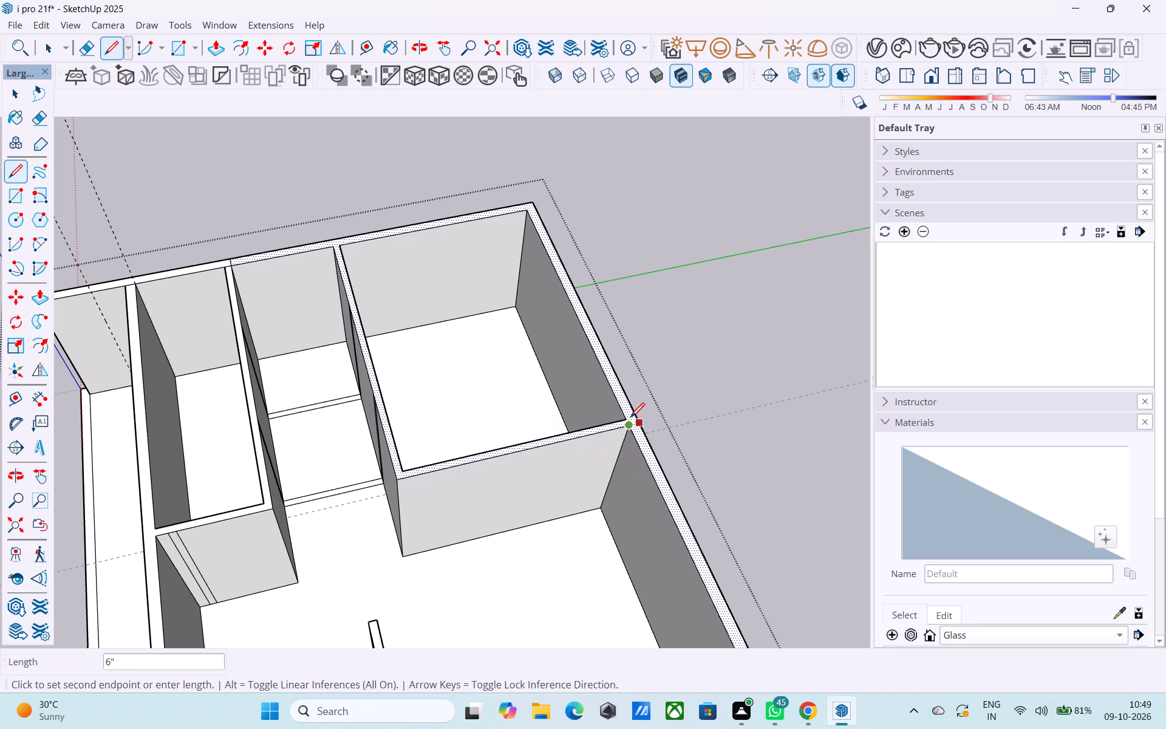
left_click(630, 419)
scroll(340, 247, "up", 9)
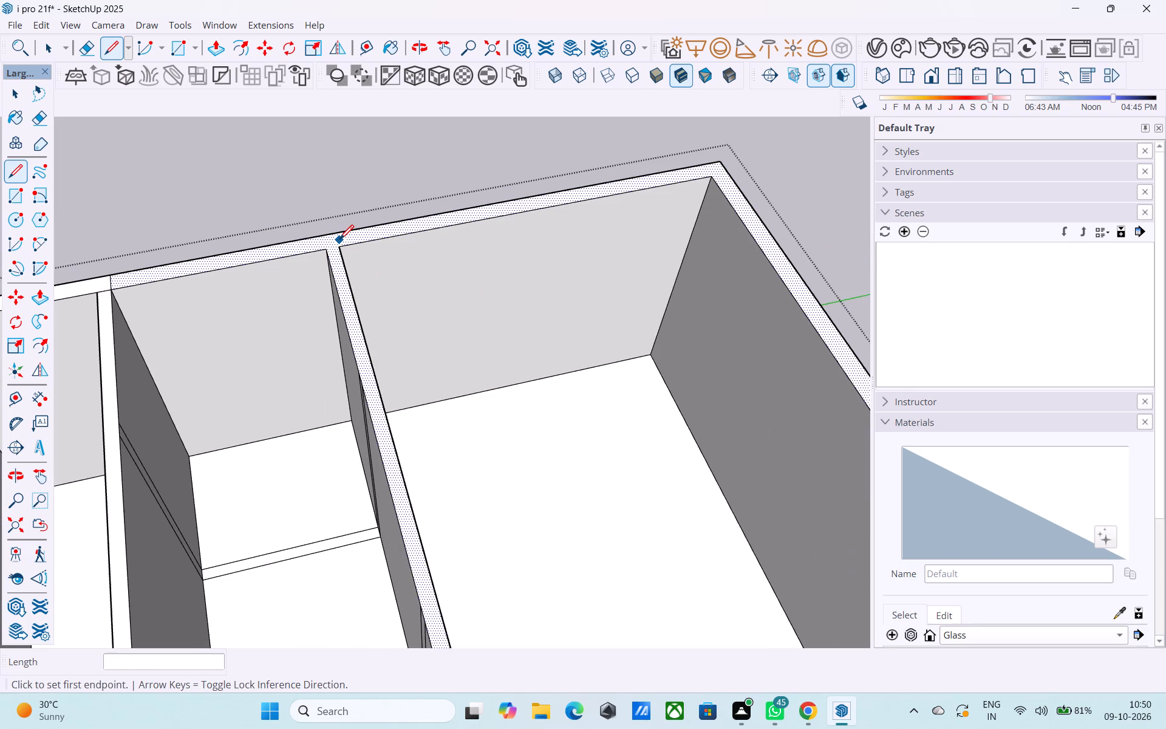
left_click(339, 241)
key("l")
left_click(339, 247)
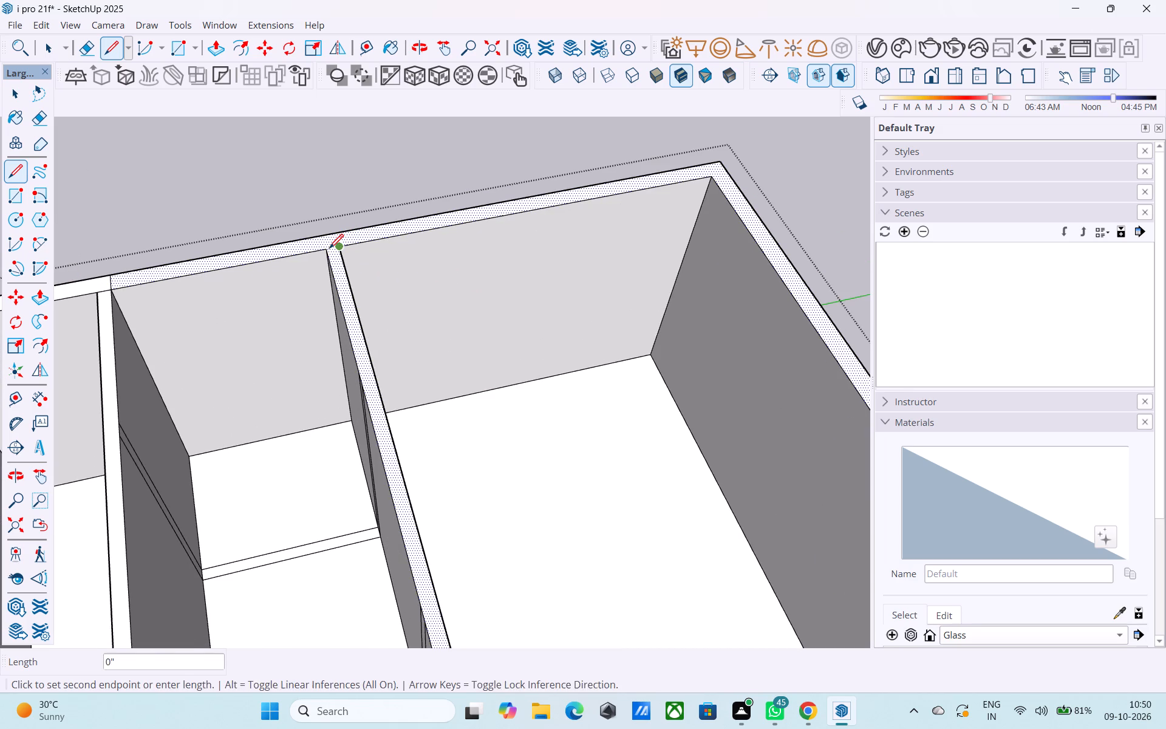
left_click(327, 250)
key("space")
Push/Pull the corner room's separated L-shaped partition top down 12' to floor level.
left_click(340, 289)
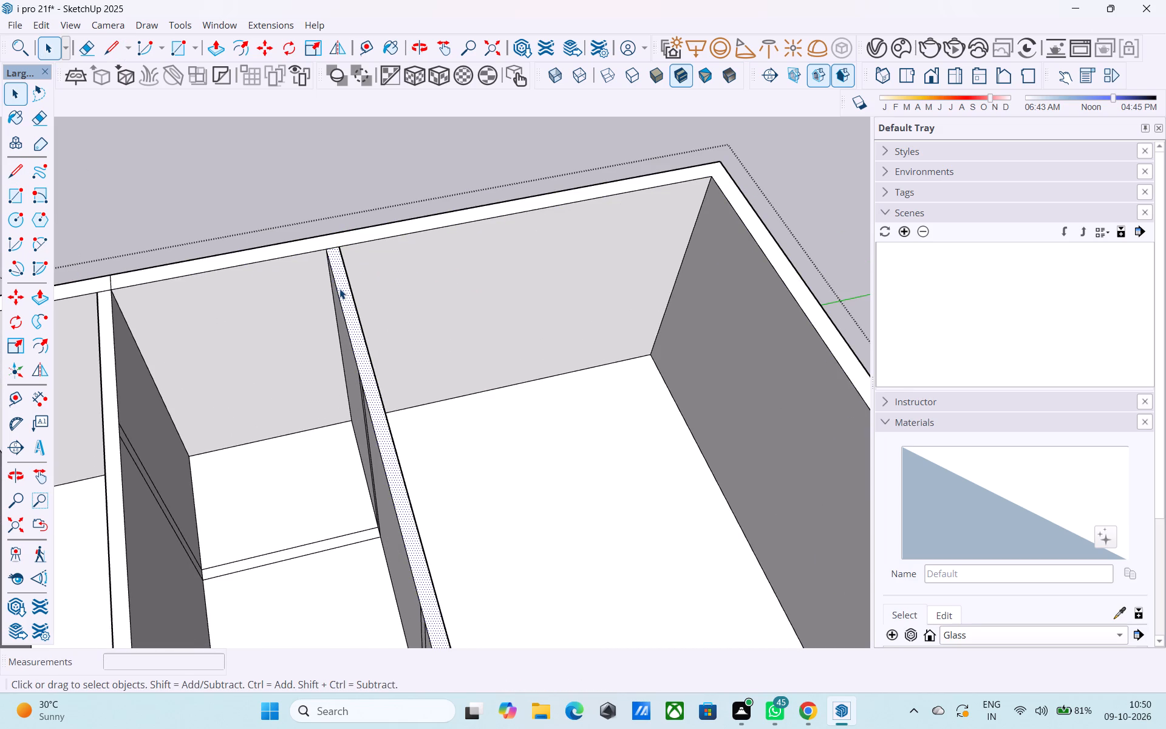
key("p")
left_click(339, 289)
left_click(489, 470)
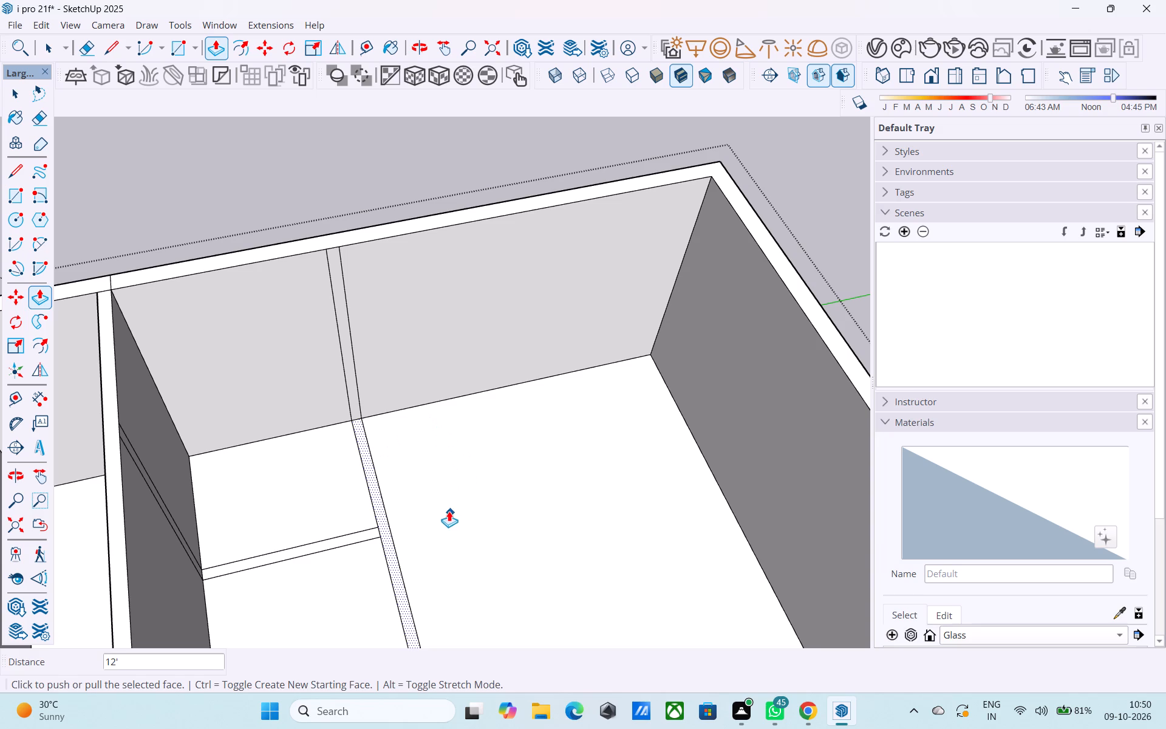
Erase the leftover floor lines of the lowered corner room partition and the two small cross partitions beside it.
key("e")
left_click_drag(445, 507, 350, 527)
left_click_drag(346, 527, 358, 573)
scroll(381, 539, "down", 9)
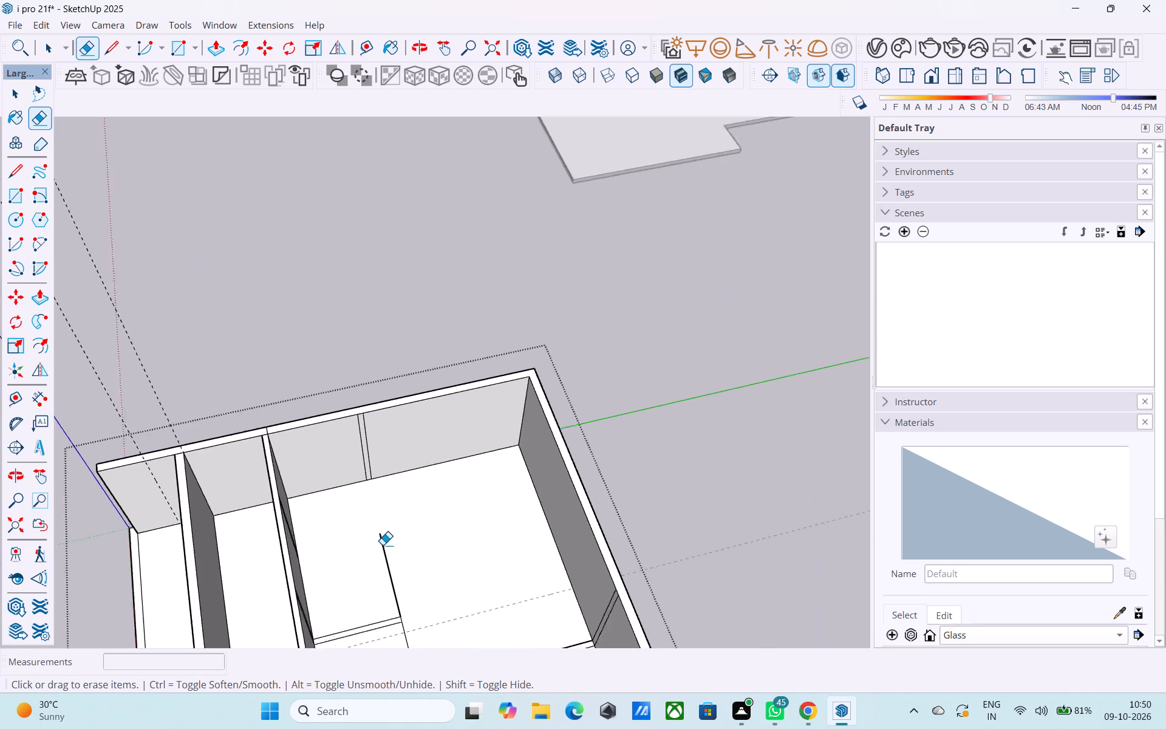
left_click_drag(390, 569, 377, 569)
scroll(380, 569, "down", 8)
scroll(403, 603, "up", 6)
left_click_drag(428, 614, 435, 628)
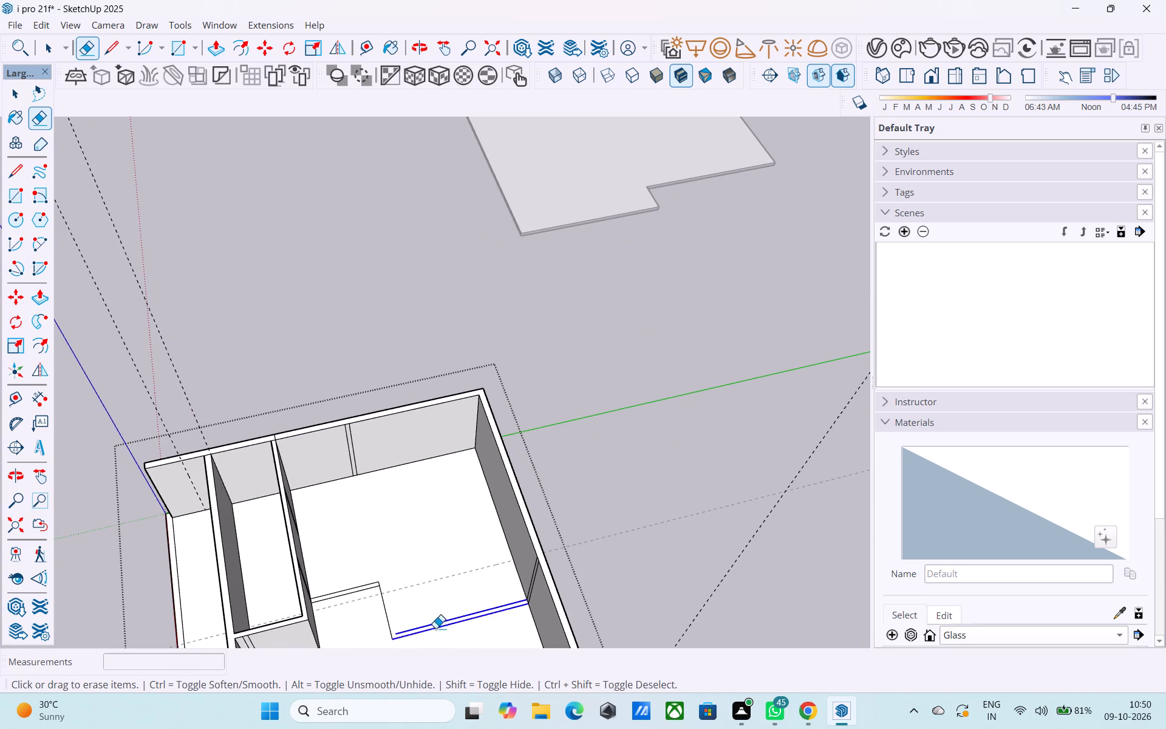
left_click_drag(435, 628, 440, 639)
left_click_drag(396, 598, 375, 601)
left_click_drag(360, 570, 365, 595)
left_click_drag(375, 588, 388, 586)
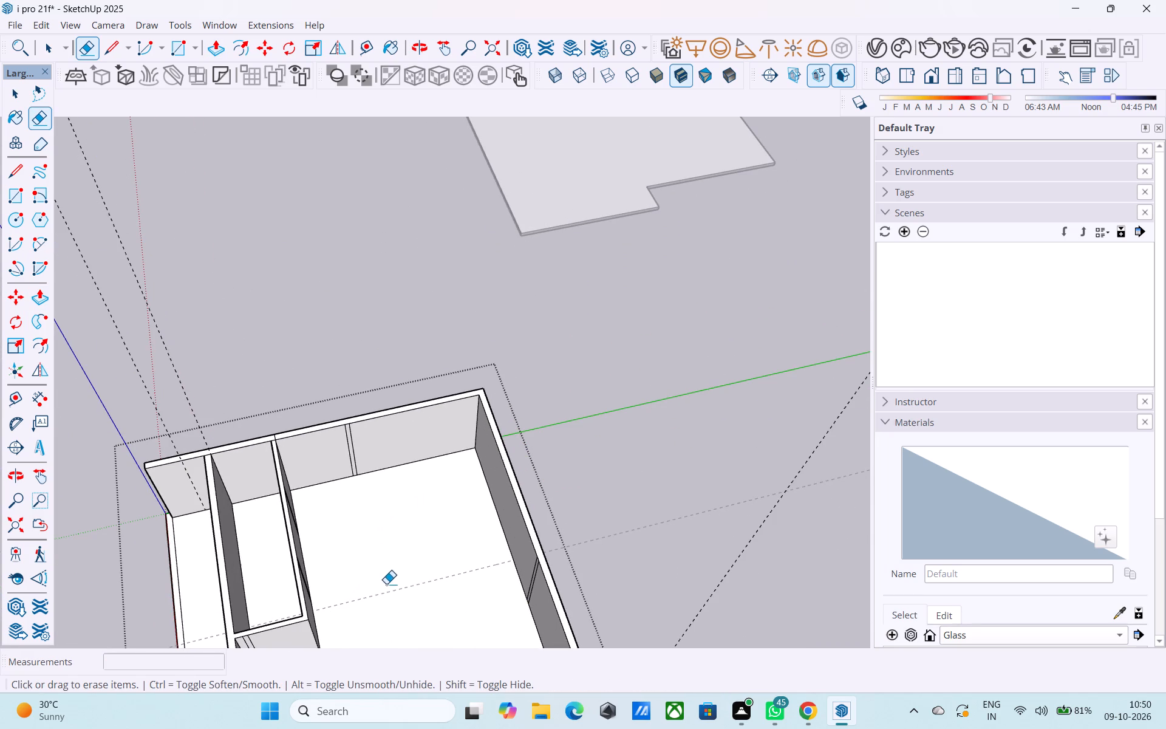
Erase the leftover vertical strip lines on the narrow room's end and side partition faces and on the back wall.
scroll(385, 586, "down", 7)
middle_click_drag(406, 609, 315, 553)
scroll(240, 571, "up", 12)
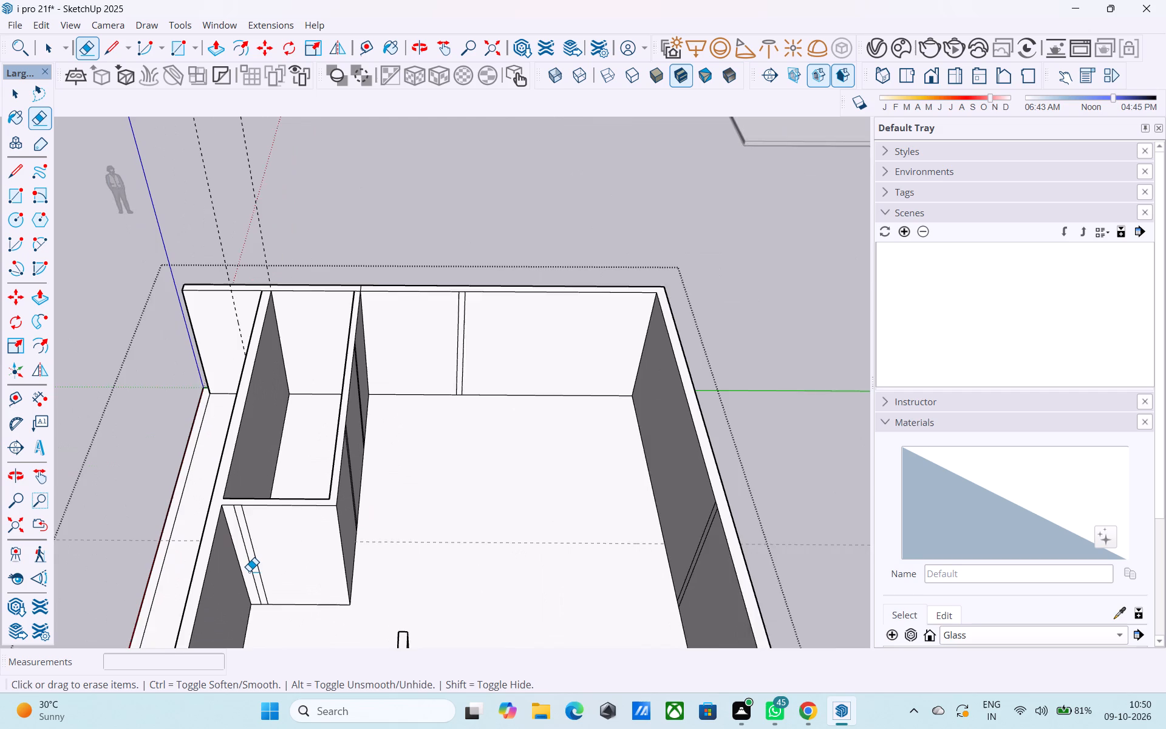
left_click_drag(256, 563, 247, 563)
middle_click_drag(416, 555, 280, 556)
scroll(280, 573, "down", 4)
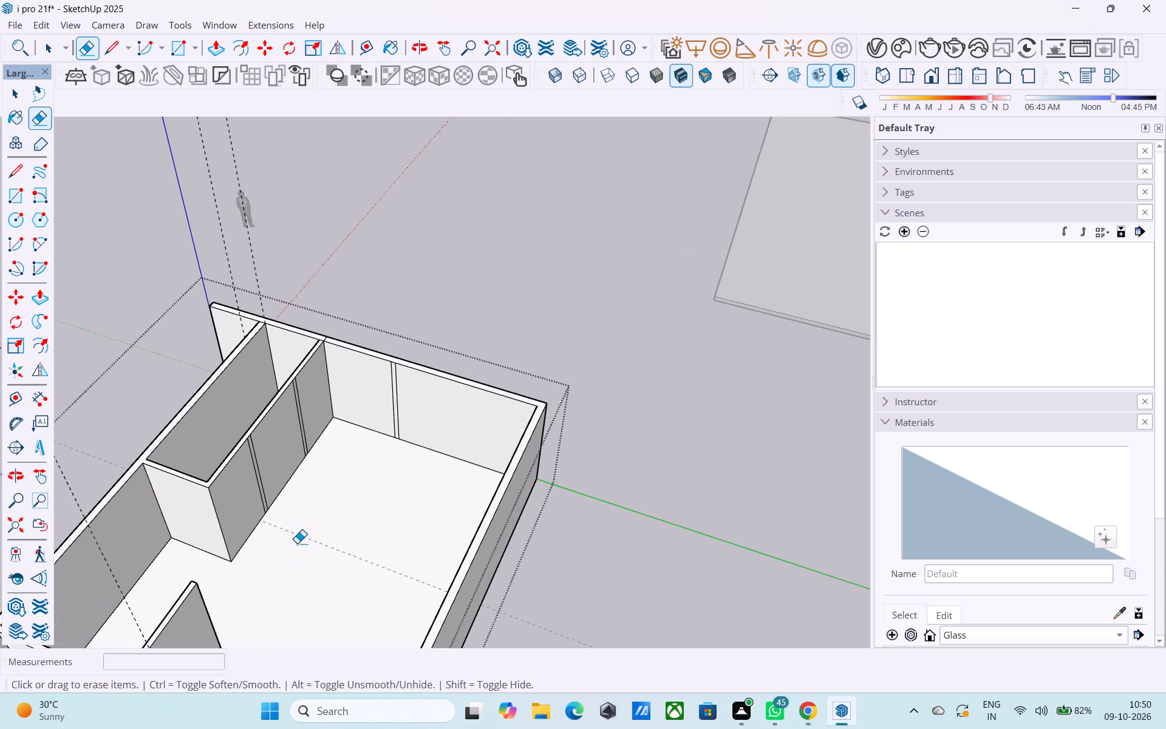
scroll(288, 468, "up", 3)
left_click_drag(266, 460, 242, 473)
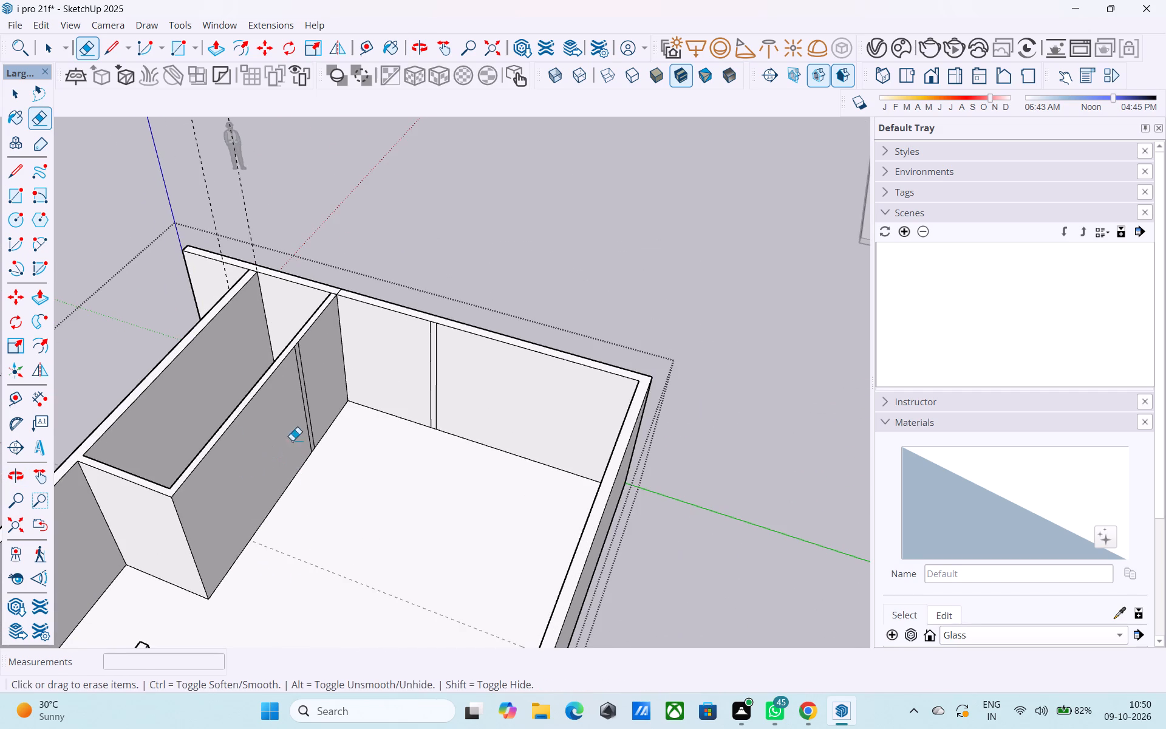
left_click_drag(310, 395, 299, 409)
left_click_drag(448, 382, 423, 369)
scroll(332, 471, "down", 3)
middle_click_drag(327, 502, 482, 451)
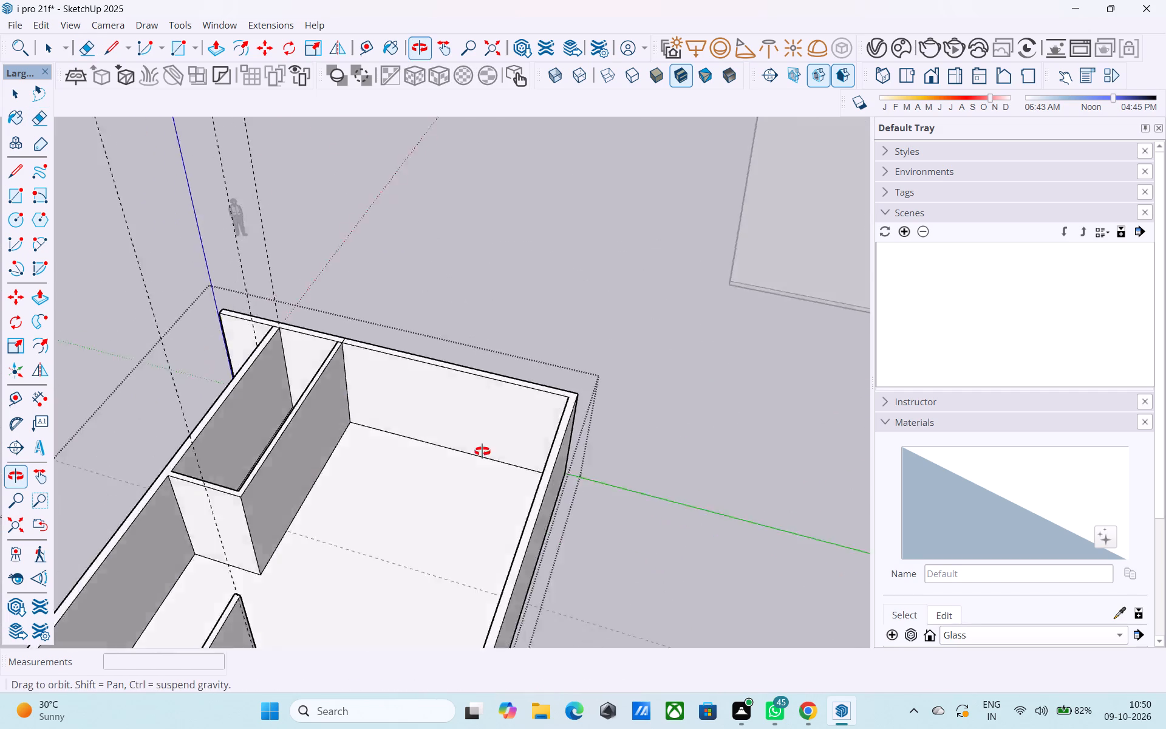
Delete the stray diagonal edge crossing the face of the small partition wall.
middle_click_drag(482, 451, 540, 437)
left_click_drag(728, 470, 703, 449)
scroll(410, 431, "down", 5)
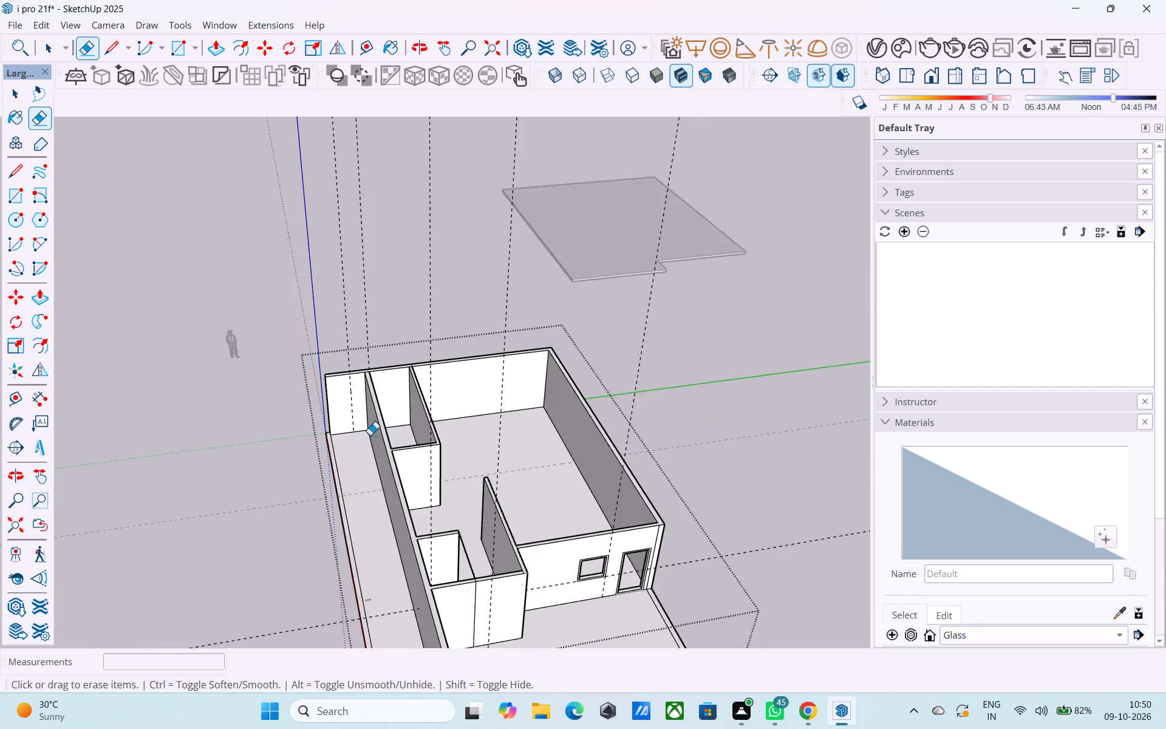
scroll(370, 435, "down", 4)
middle_click_drag(483, 529, 280, 562)
scroll(302, 501, "up", 3)
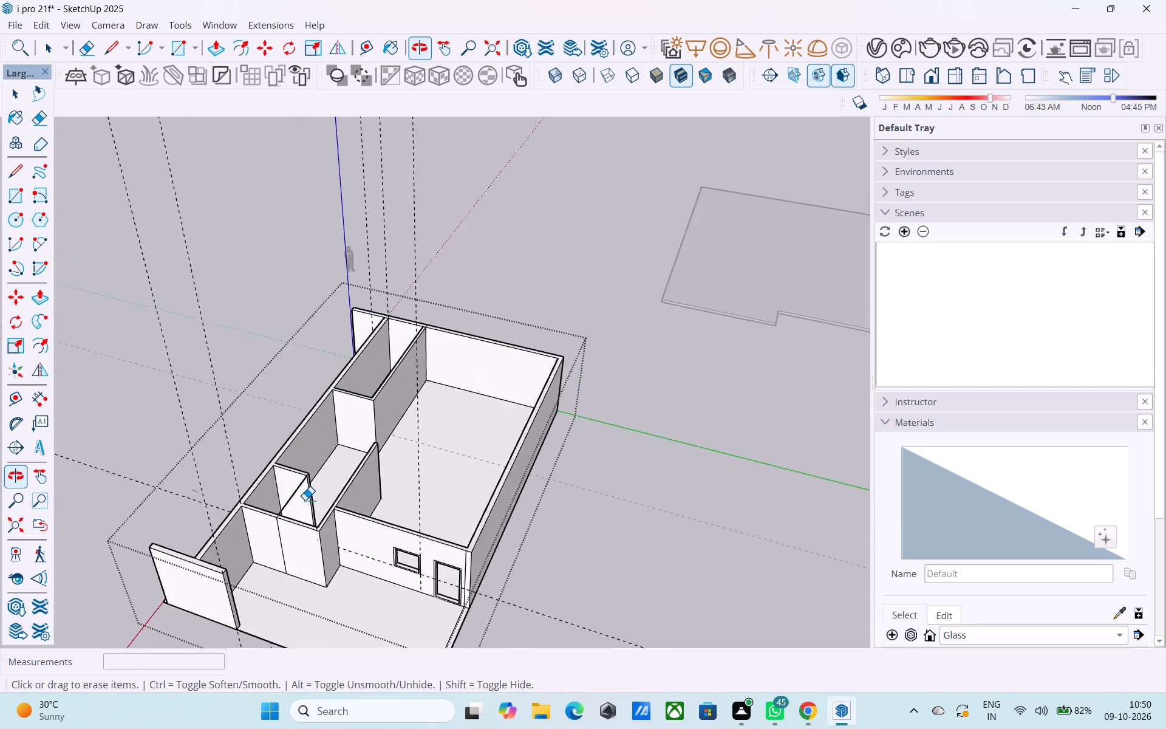
scroll(305, 500, "up", 14)
key("space")
left_click(268, 484)
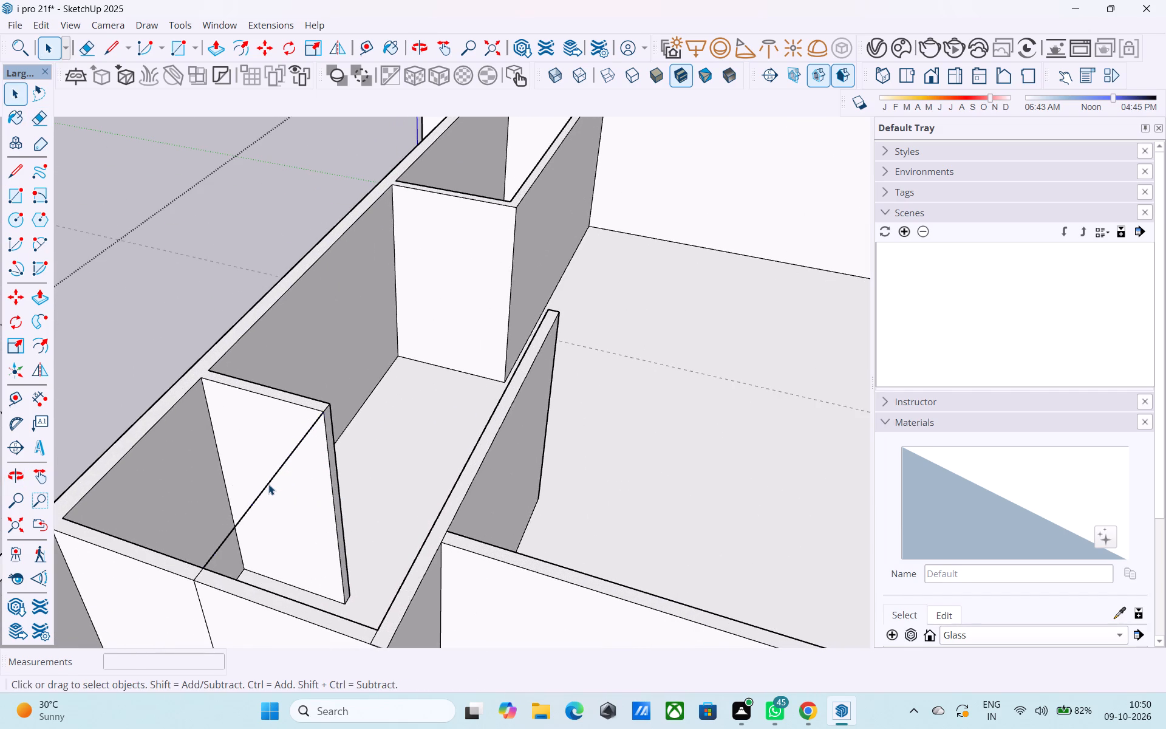
key("Delete")
Push/Pull the free end of the front boundary wall to extend it in line with the projecting room's outer corner.
middle_click_drag(261, 484, 359, 391)
scroll(356, 395, "down", 9)
middle_click_drag(326, 488, 356, 434)
middle_click_drag(287, 469, 496, 515)
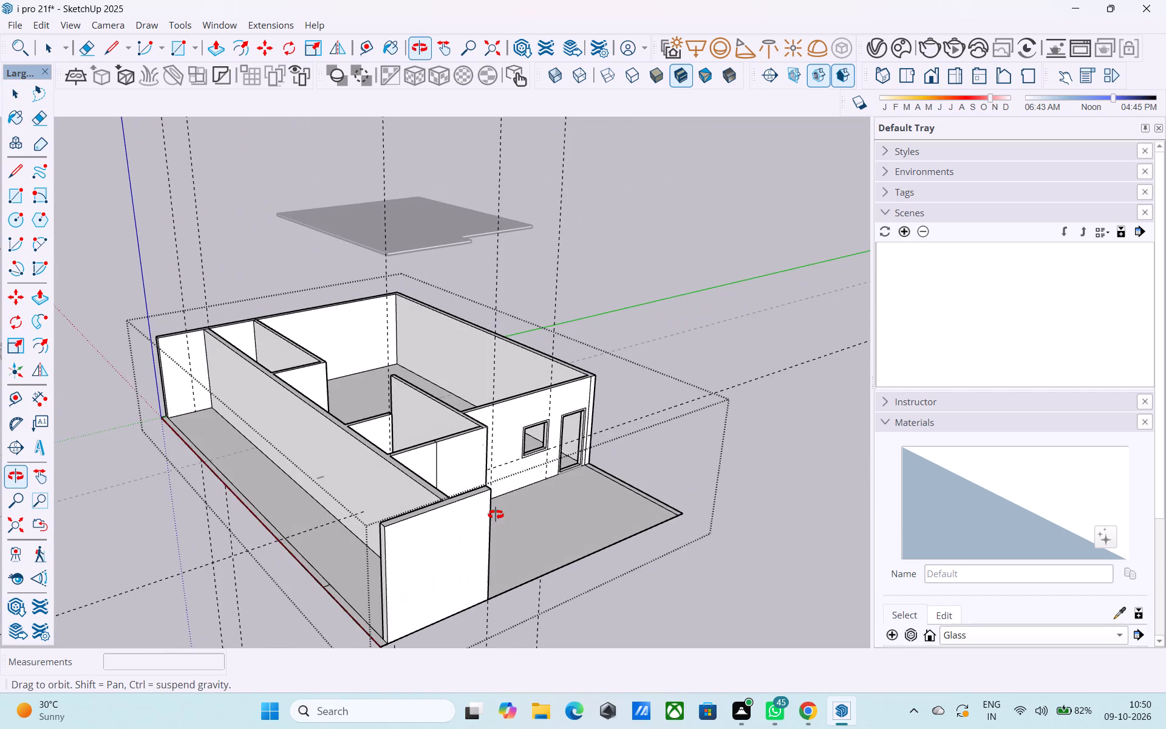
middle_click_drag(496, 515, 182, 515)
middle_click_drag(291, 491, 241, 490)
scroll(251, 486, "up", 7)
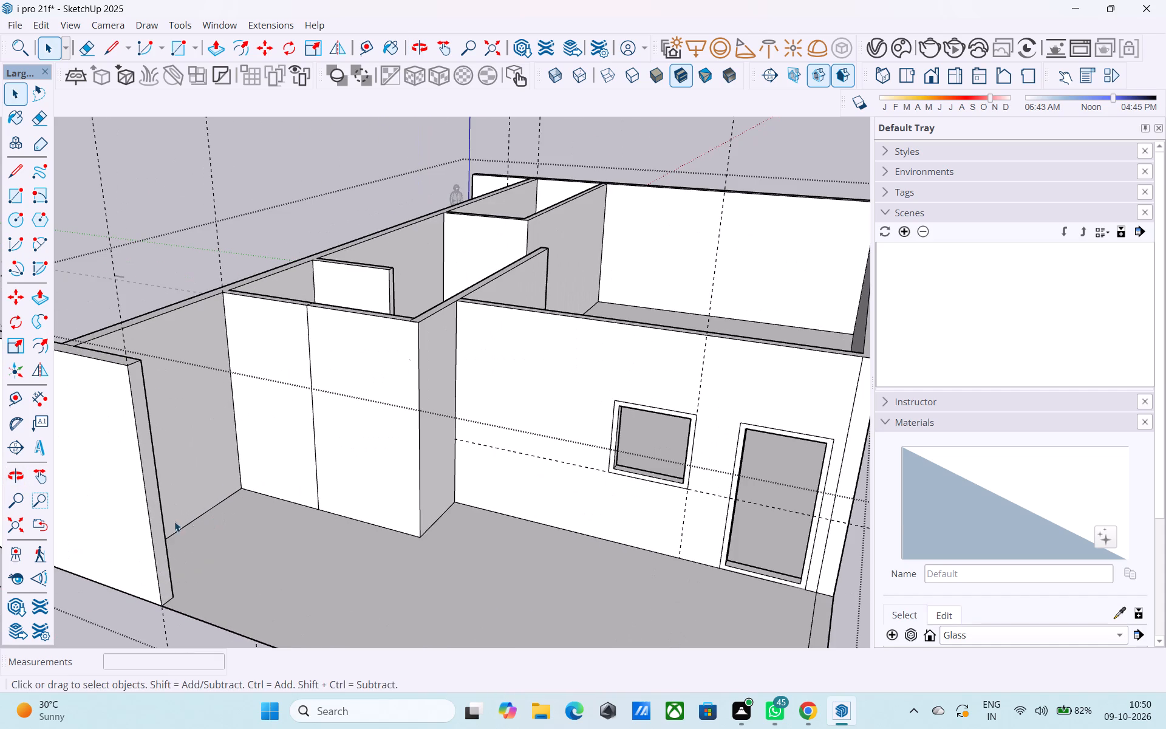
left_click(162, 523)
left_click(159, 523)
key("p")
left_click(157, 520)
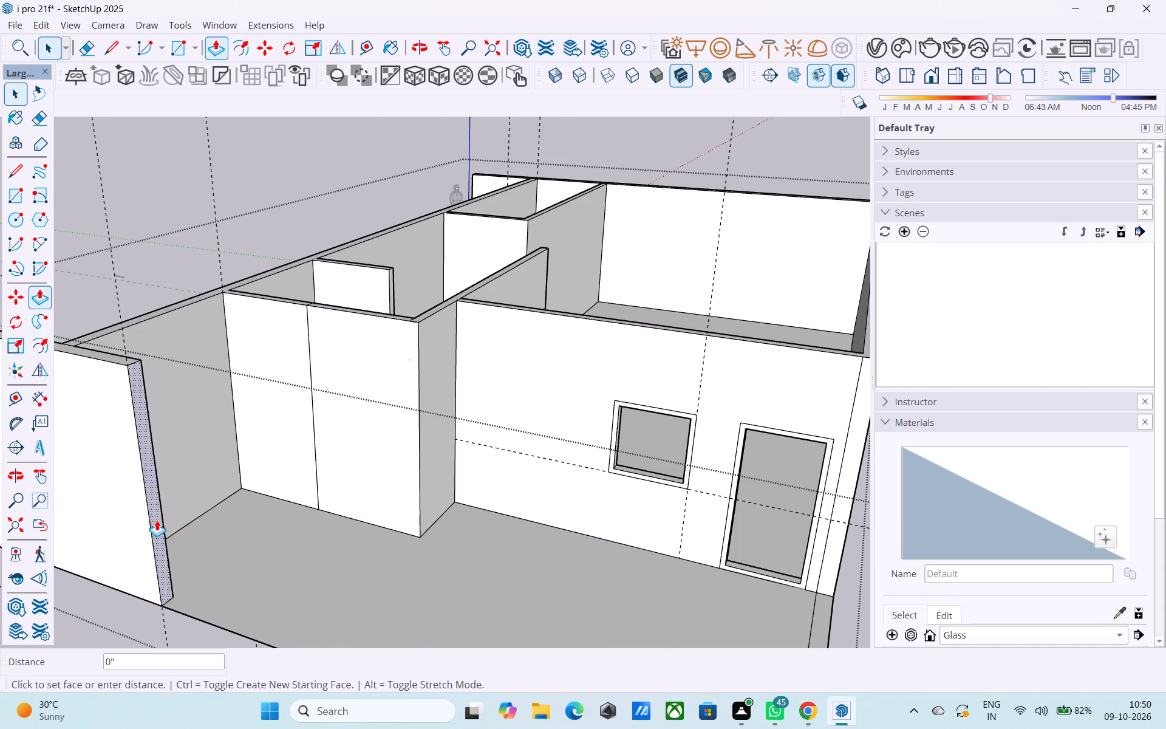
left_click(435, 386)
scroll(342, 515, "down", 4)
middle_click_drag(442, 457, 499, 416)
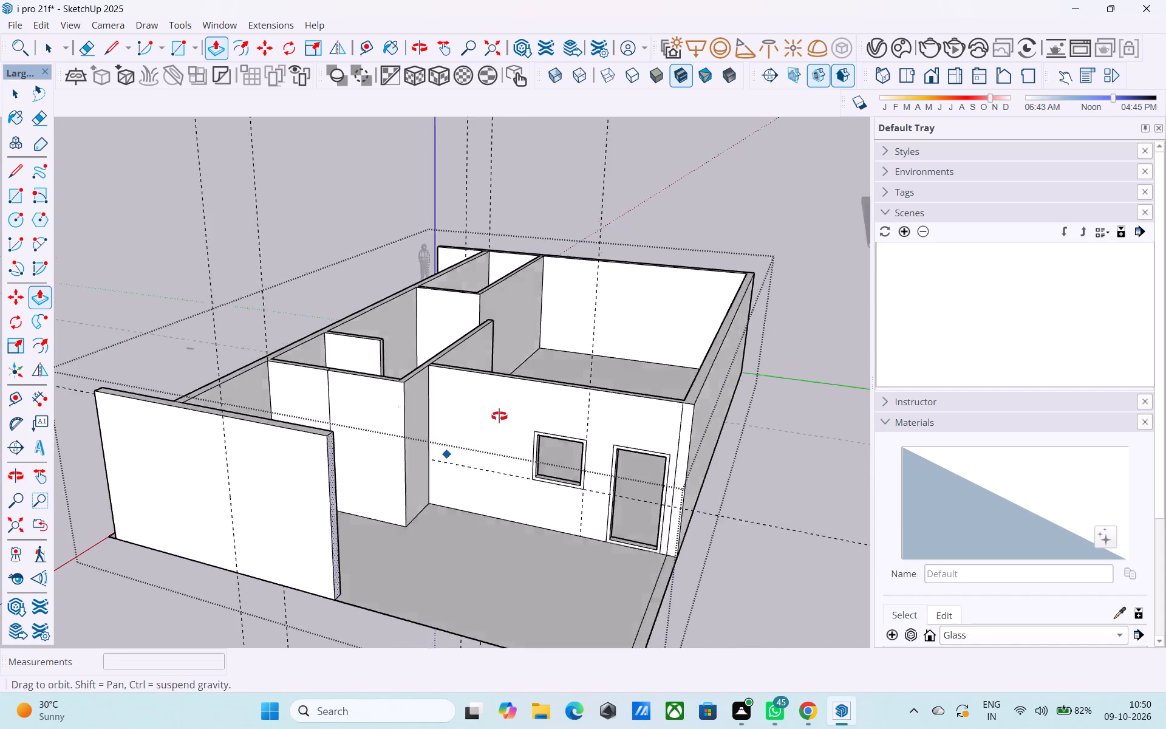
middle_click_drag(499, 416, 559, 419)
Draw a 9" line across the top of the front boundary wall, in line with the long side wall's outer face.
middle_click_drag(260, 472, 336, 592)
key("space")
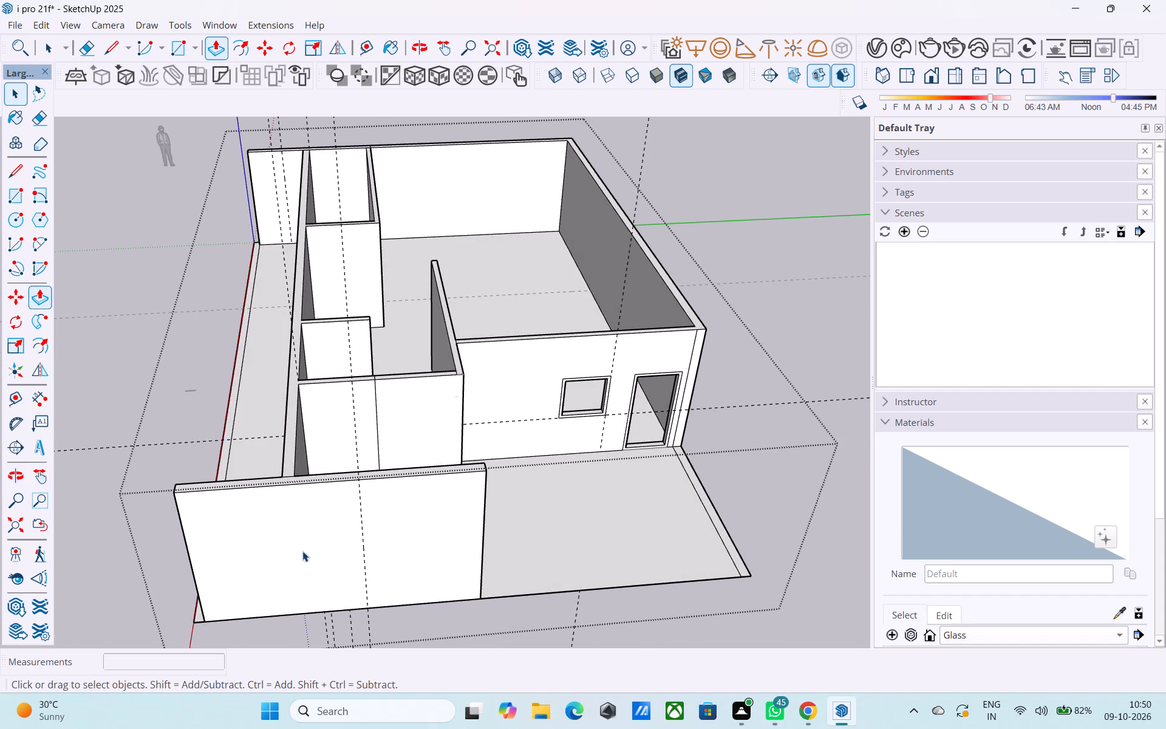
key("l")
middle_click_drag(270, 505, 267, 556)
scroll(271, 515, "up", 3)
left_click(284, 510)
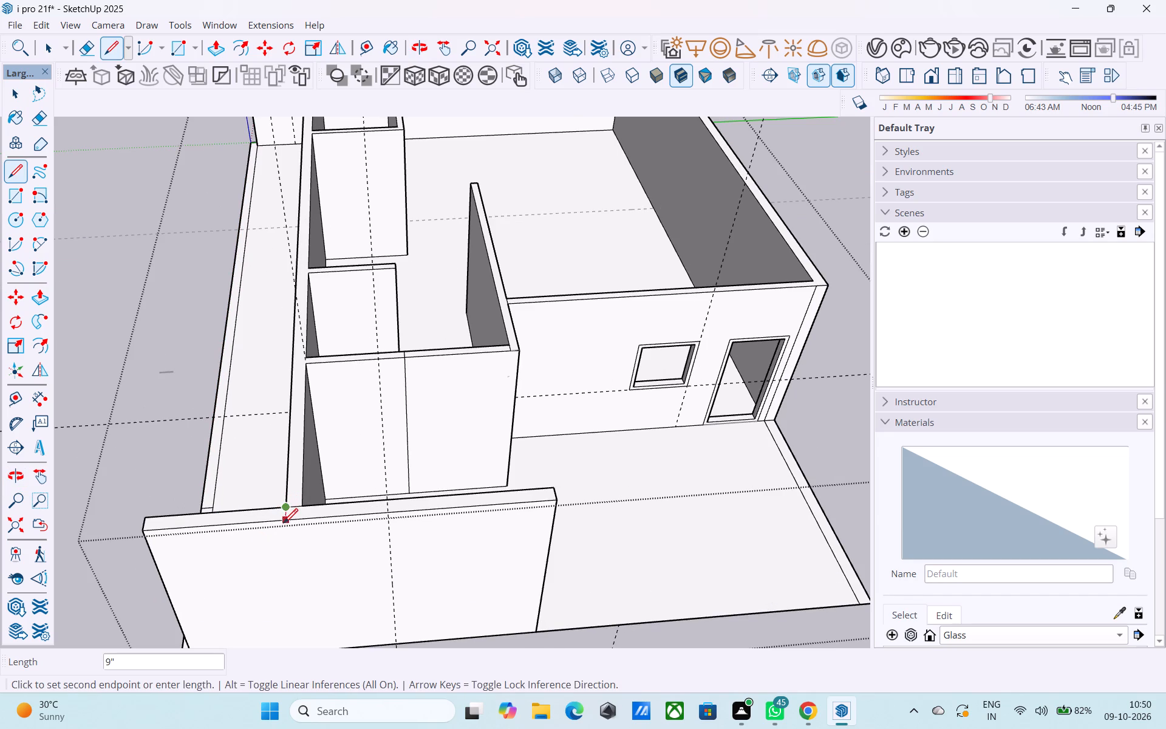
left_click(286, 519)
Push the front wall section that lies outside the long side wall down to floor level to remove it.
key("space")
left_click(256, 519)
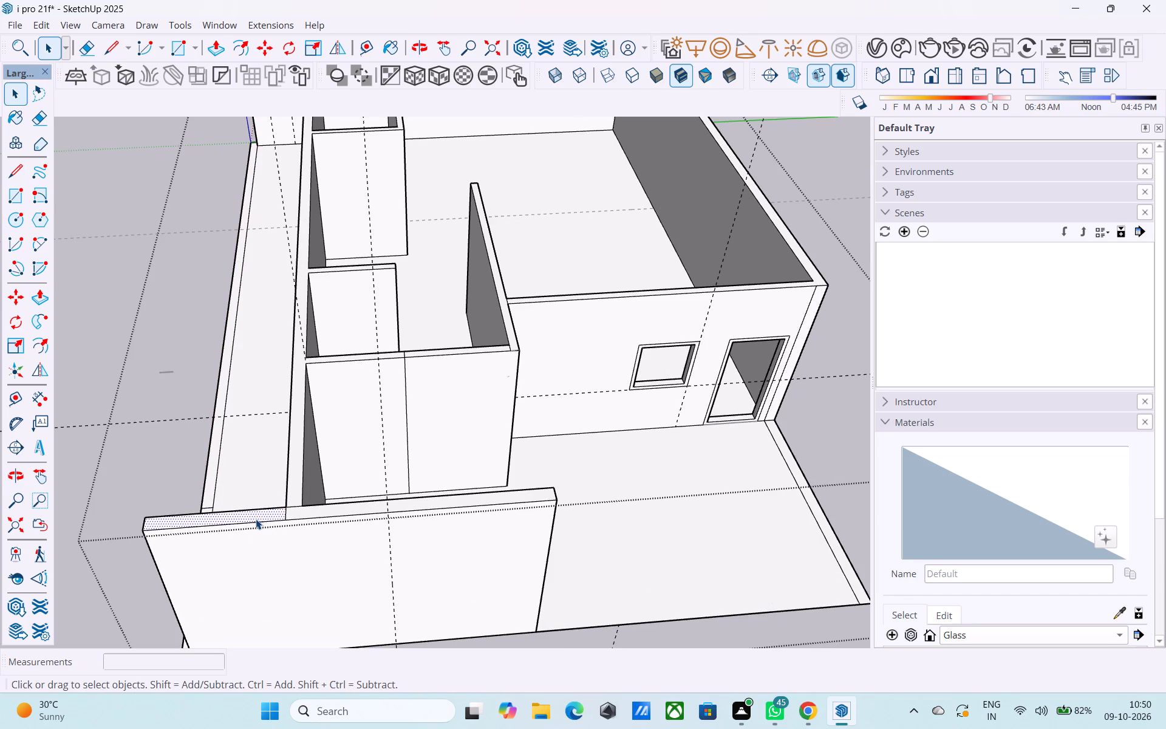
key("p")
left_click(256, 519)
scroll(287, 569, "down", 6)
middle_click_drag(288, 569, 540, 482)
left_click(557, 518)
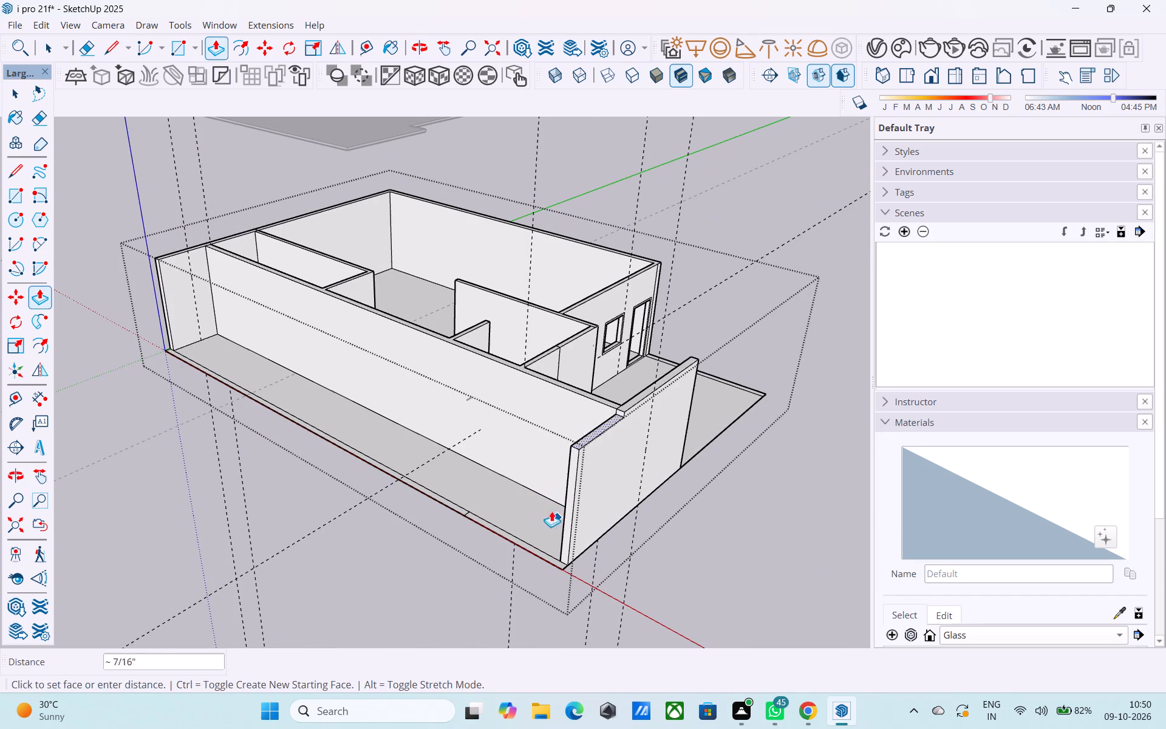
left_click(574, 590)
left_click(566, 517)
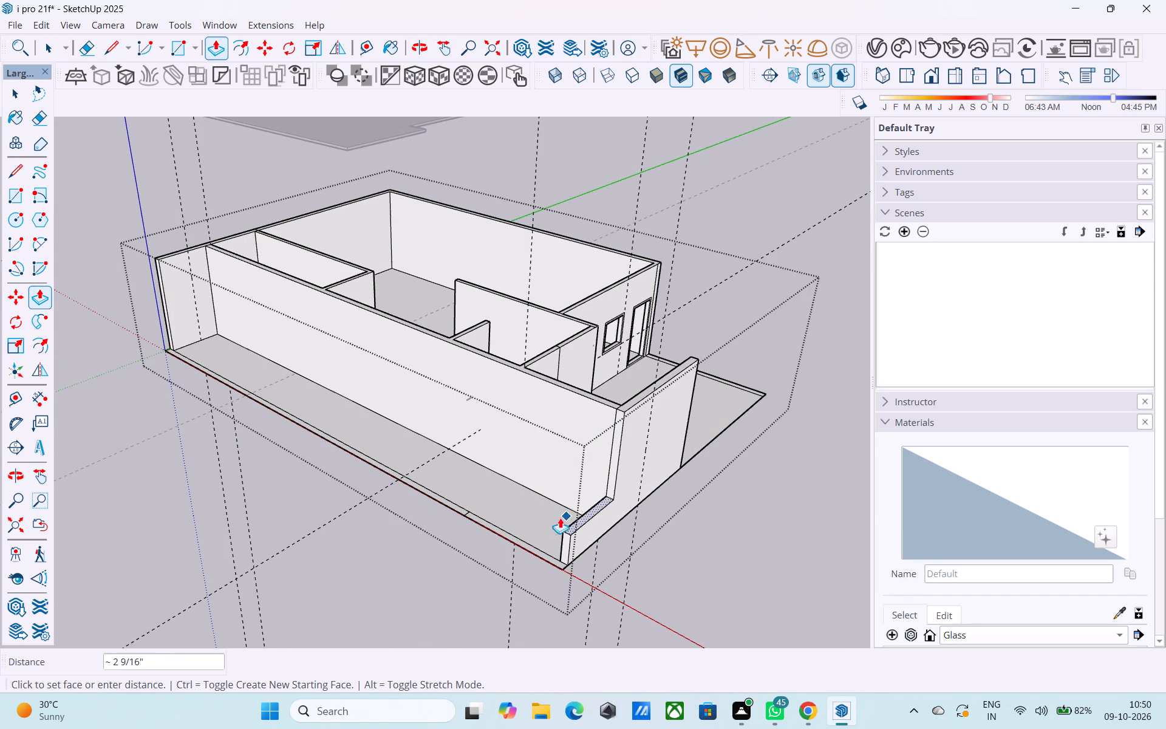
left_click(501, 573)
Draw a 9" line across the top of the rear wall, in line with the long side wall's outer face.
middle_click_drag(651, 535, 406, 536)
scroll(623, 531, "up", 1)
scroll(375, 520, "down", 2)
middle_click_drag(309, 546, 331, 550)
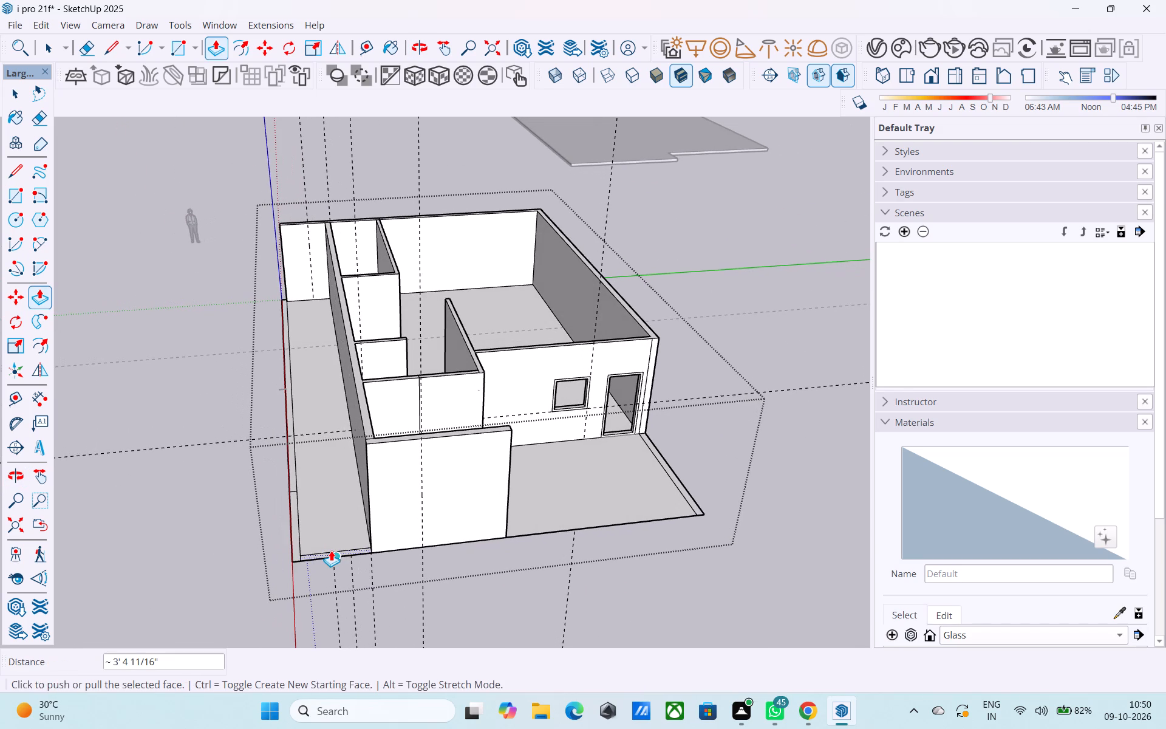
middle_click_drag(290, 420, 683, 559)
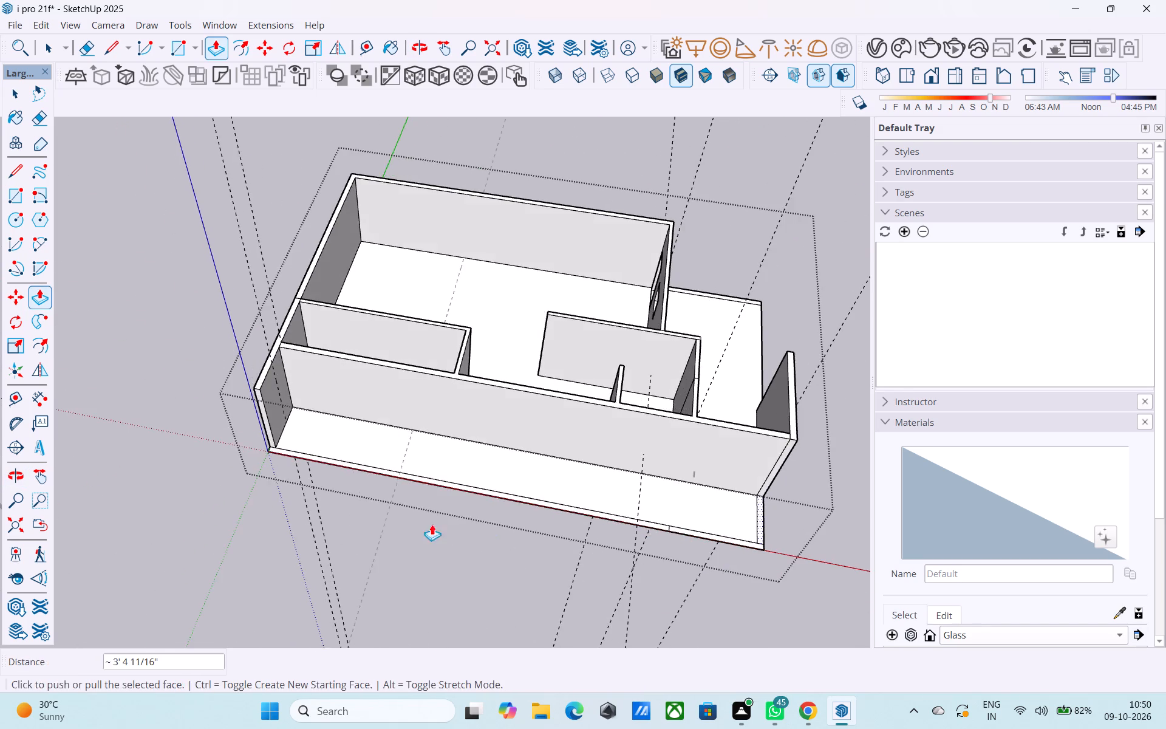
middle_click_drag(381, 510, 487, 527)
key("l")
scroll(286, 399, "up", 8)
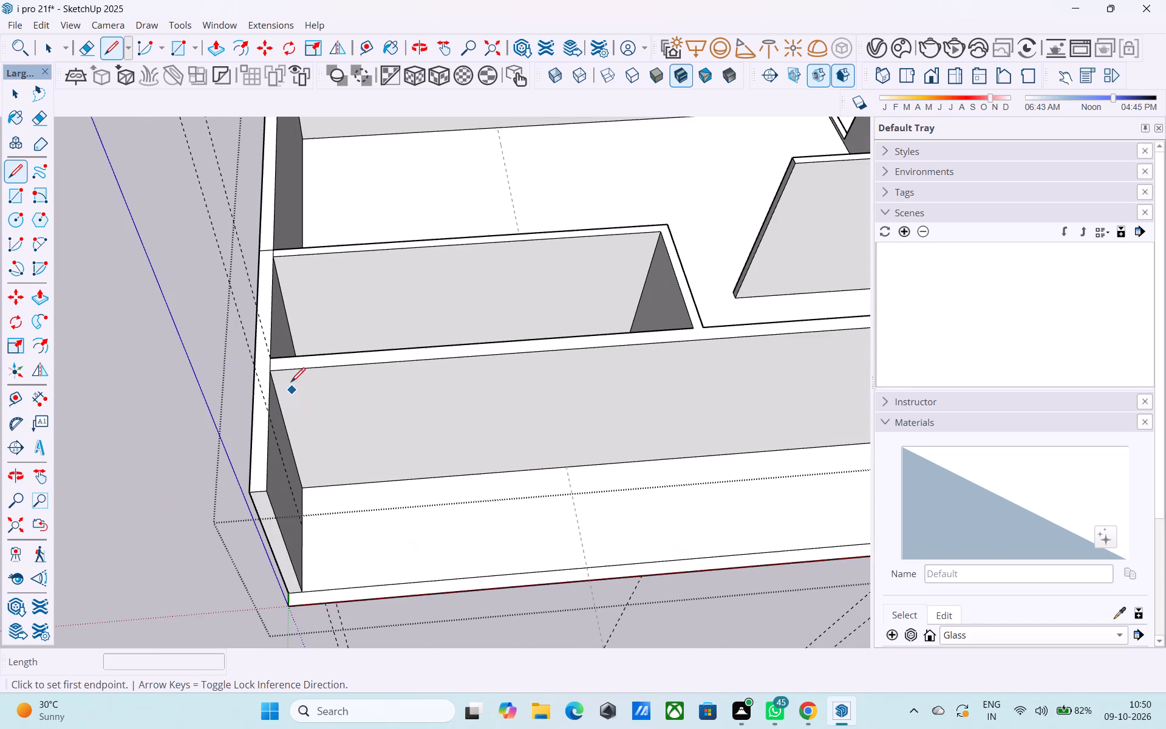
left_click(269, 371)
left_click(254, 374)
Push the rear wall's projecting end face back 6' 6", flush with the long side wall.
key("p")
middle_click_drag(279, 500, 296, 383)
key("space")
left_click(281, 417)
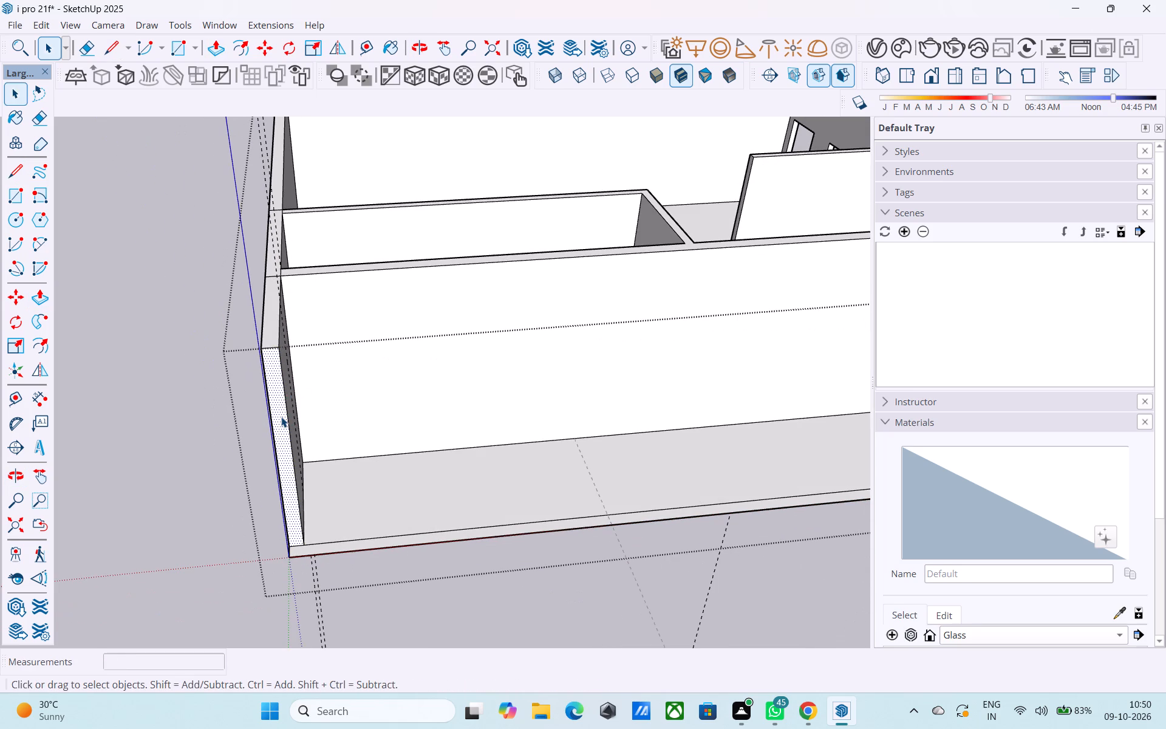
key("p")
left_click(281, 417)
left_click(412, 303)
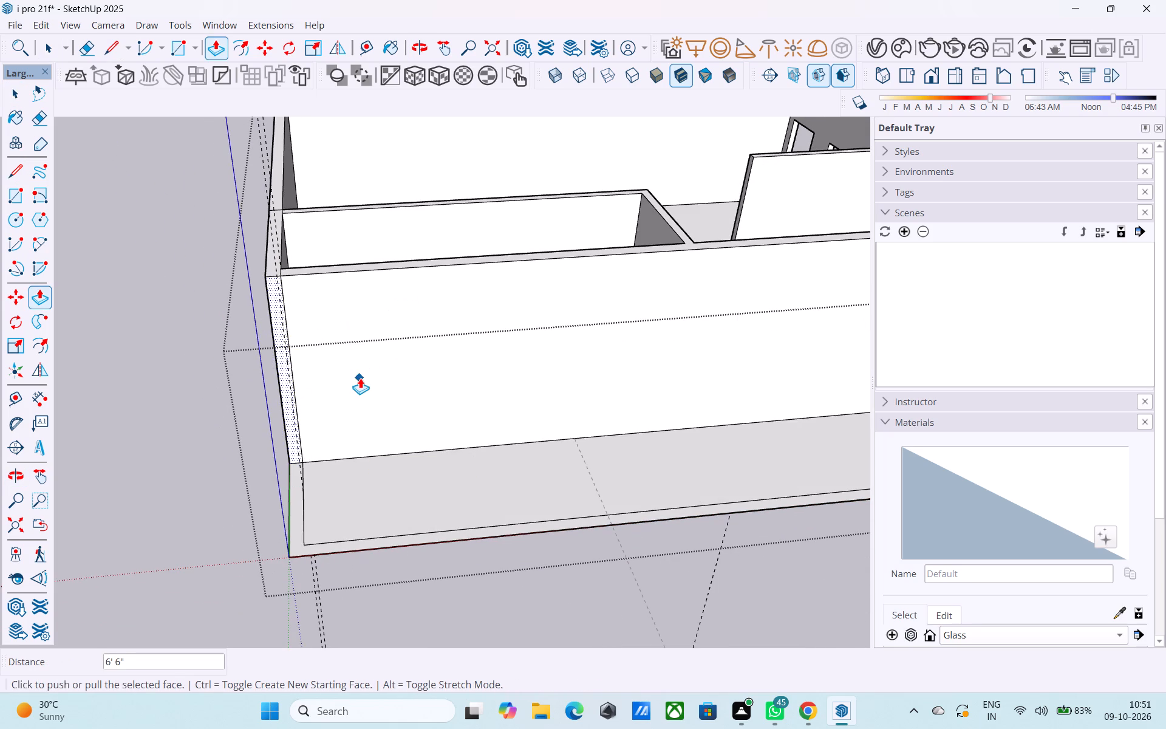
Erase the leftover floor strip outside the long side wall, including its remaining boundary edges and short stray segments.
key("e")
left_click_drag(317, 493, 202, 502)
left_click_drag(395, 525, 397, 553)
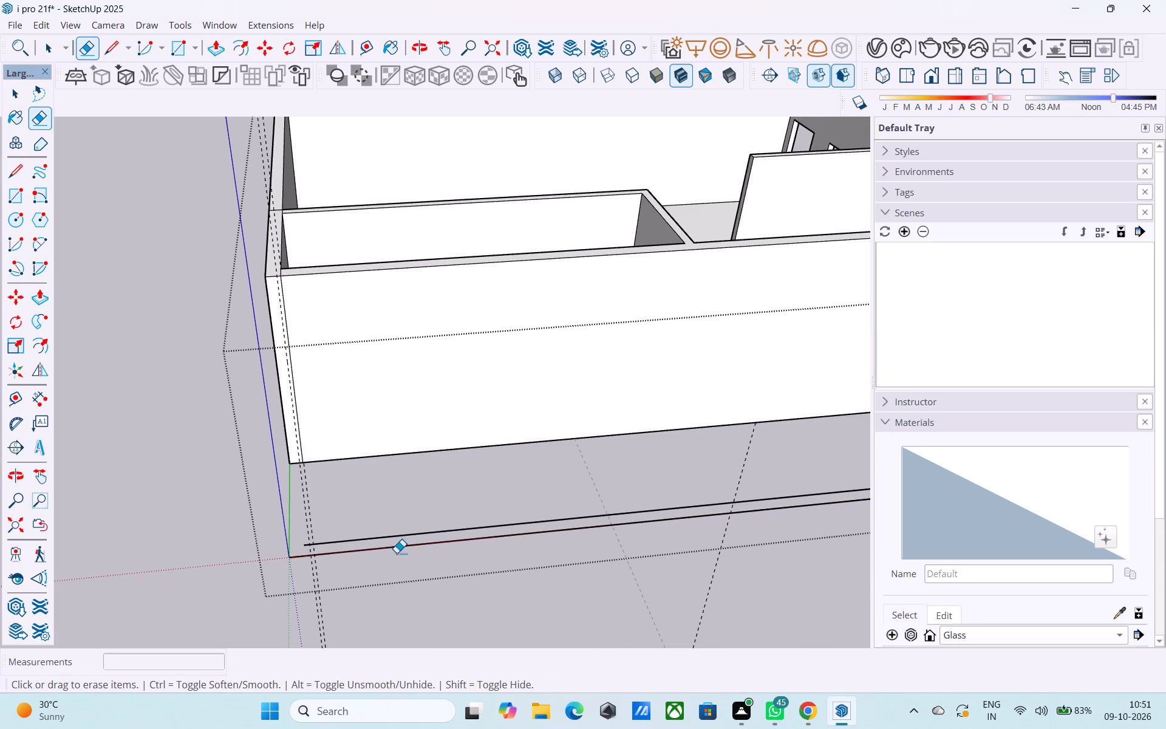
left_click_drag(397, 553, 397, 576)
middle_click_drag(442, 529, 150, 526)
scroll(121, 501, "down", 10)
middle_click_drag(228, 547, 169, 482)
scroll(126, 406, "down", 1)
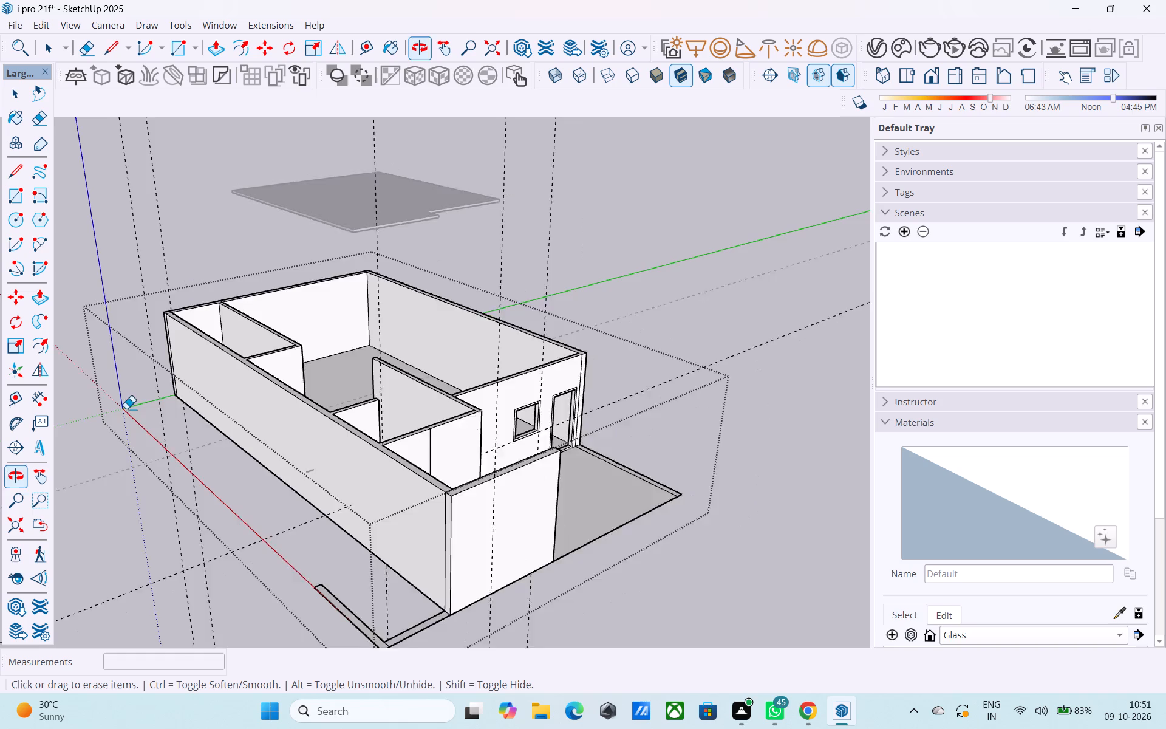
scroll(126, 409, "down", 5)
left_click_drag(309, 572, 343, 600)
left_click_drag(319, 565, 244, 584)
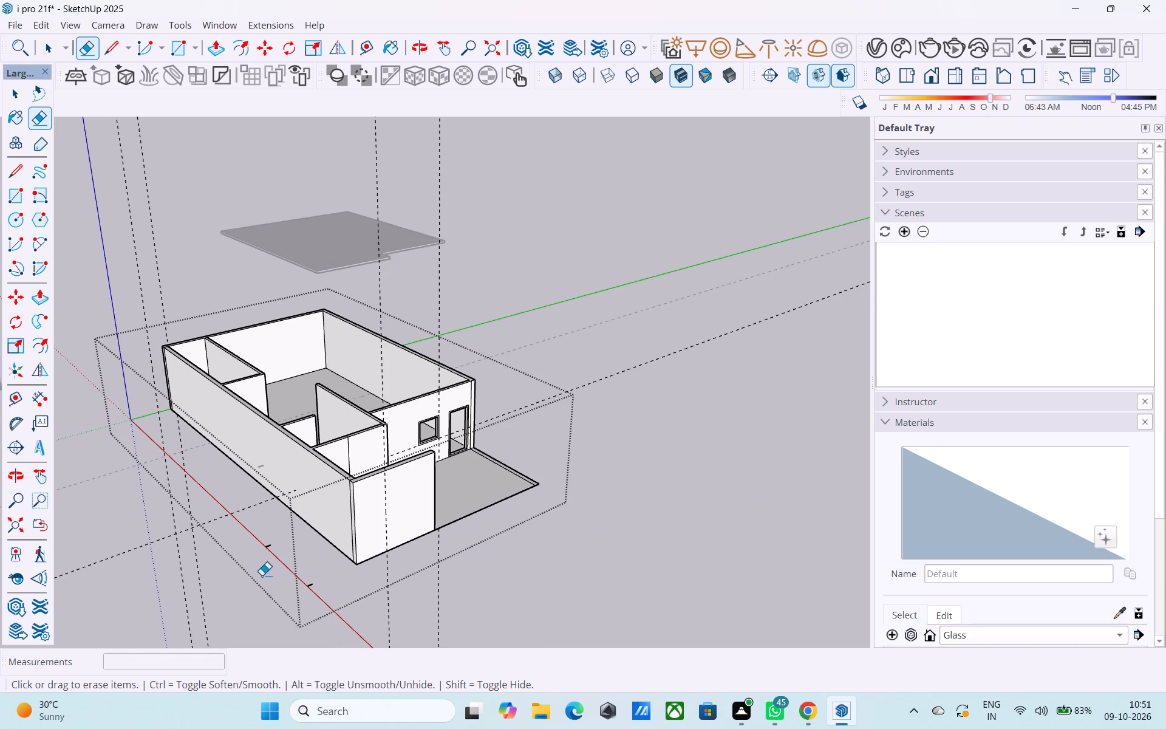
left_click_drag(265, 550, 272, 527)
left_click_drag(289, 577, 343, 609)
left_click_drag(308, 589, 321, 567)
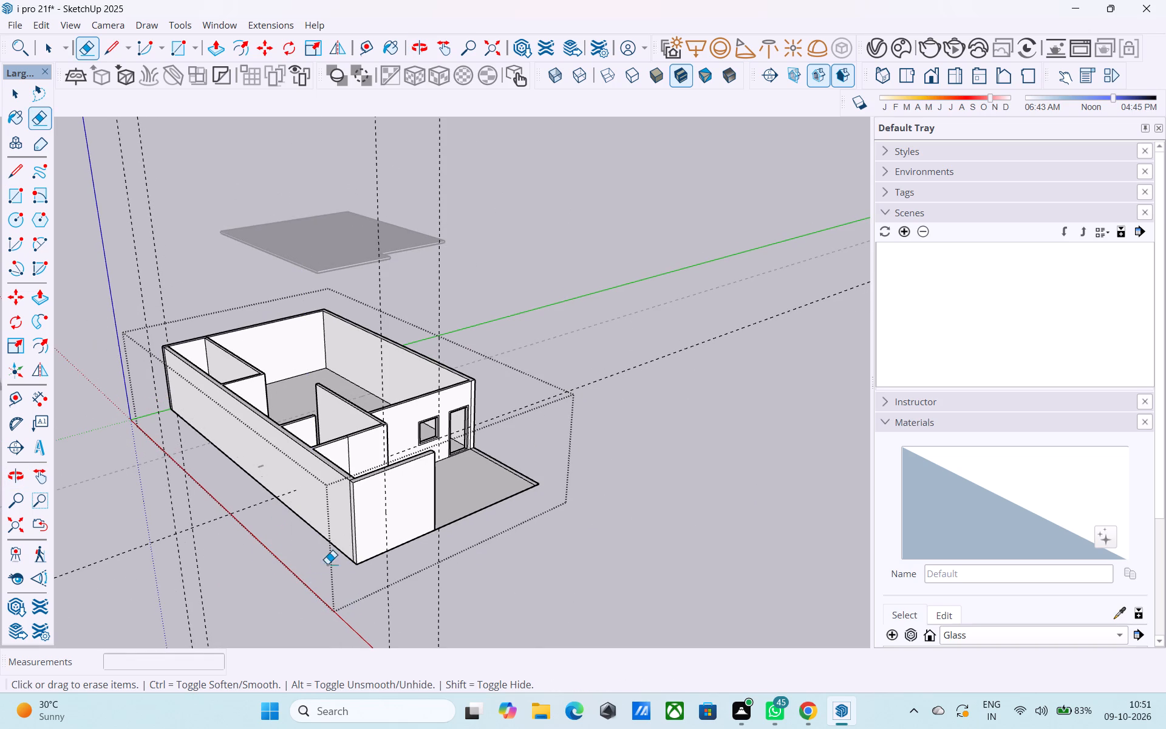
Exit the house group and delete the short stray edge in front of the long side wall.
middle_click_drag(351, 569, 394, 557)
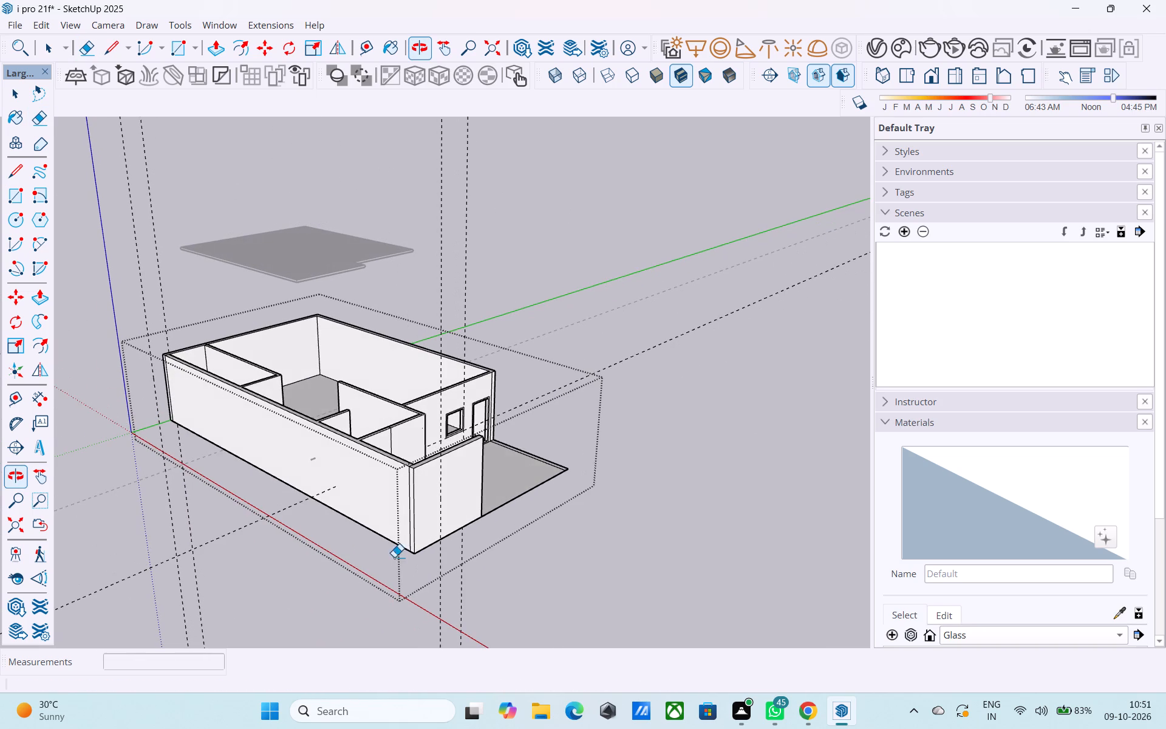
key("space")
left_click(539, 556)
scroll(316, 454, "up", 4)
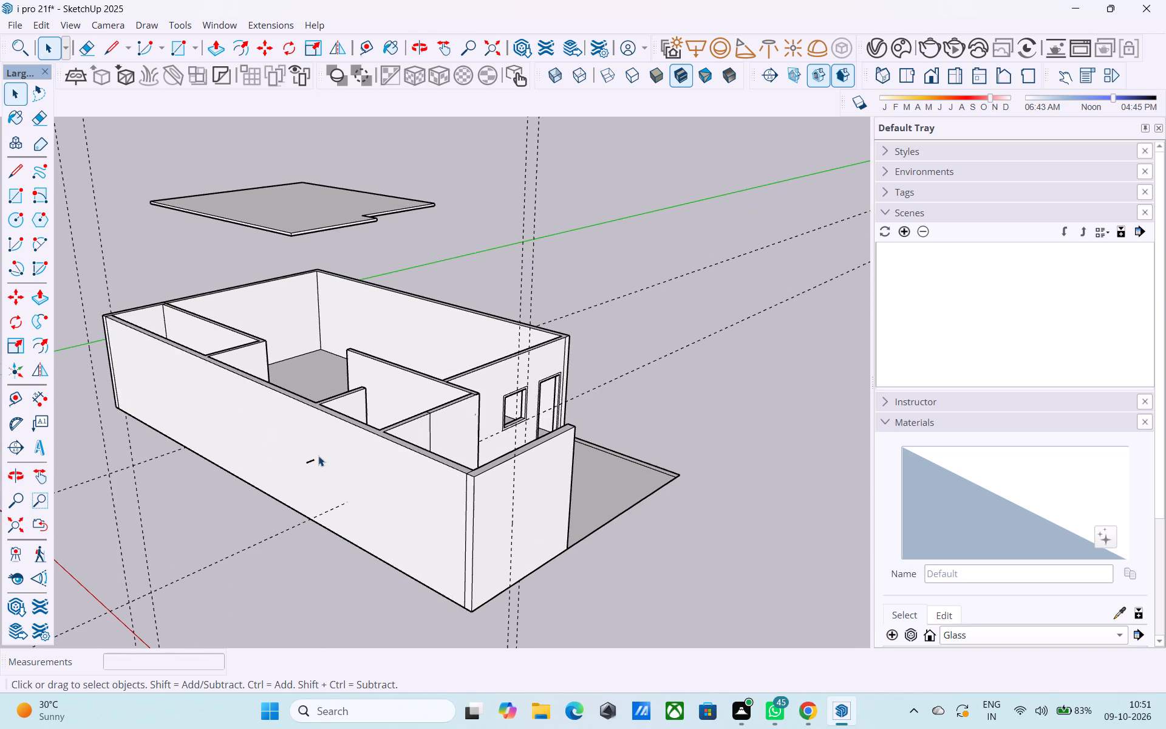
left_click(313, 460)
key("Delete")
Open the house group and erase the vertical seam line on the front face of the projecting room's wall.
scroll(310, 402, "down", 3)
middle_click_drag(354, 414, 162, 351)
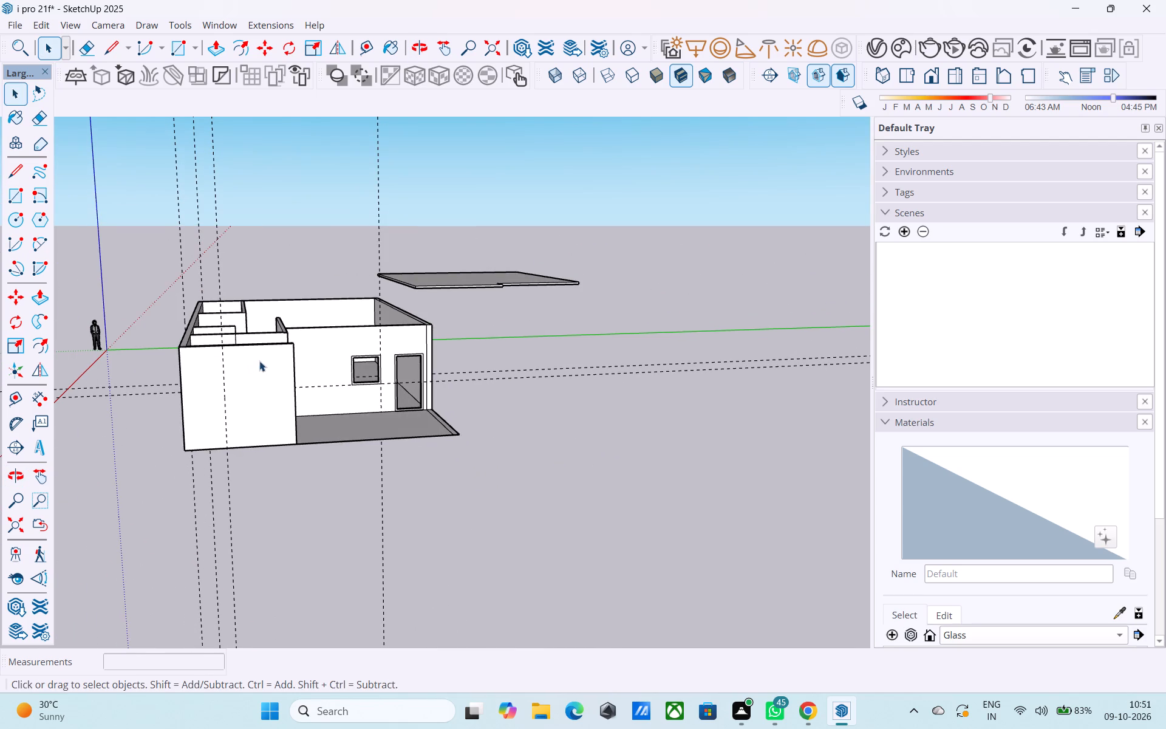
middle_click_drag(259, 361, 265, 427)
middle_click_drag(300, 417, 303, 557)
middle_click_drag(318, 516, 318, 514, "shift")
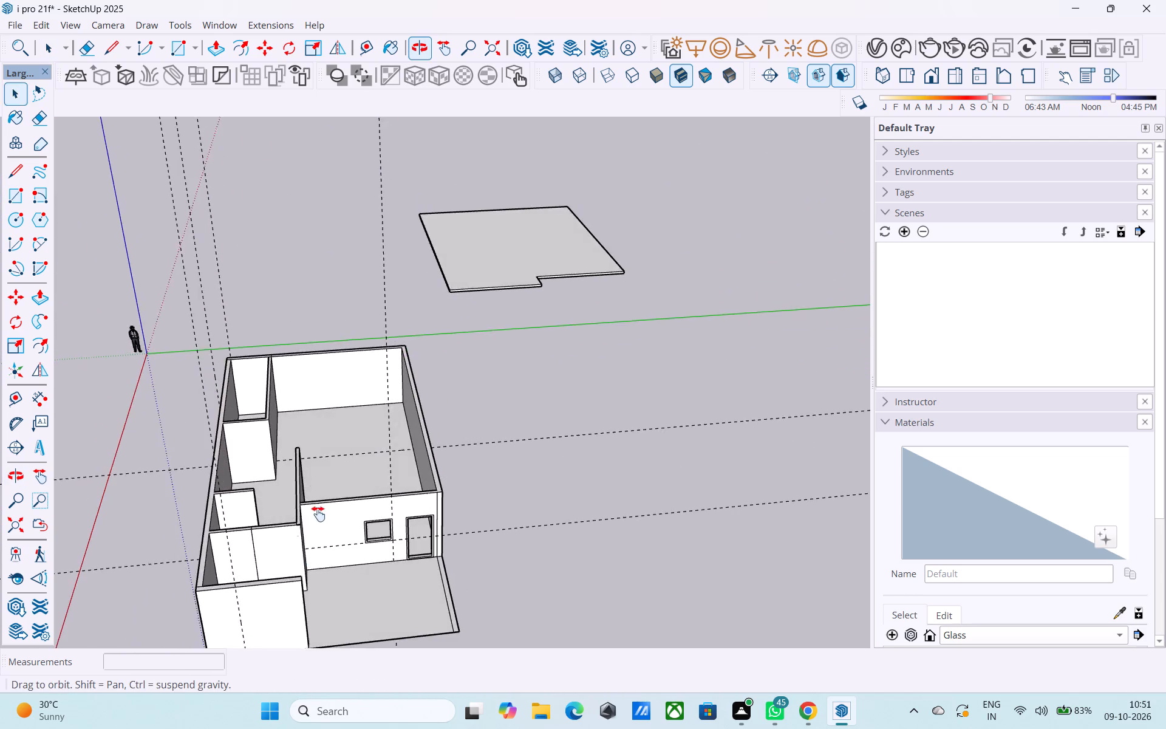
middle_click_drag(318, 514, 344, 532, "shift")
scroll(336, 541, "up", 7)
middle_click_drag(298, 519, 298, 363)
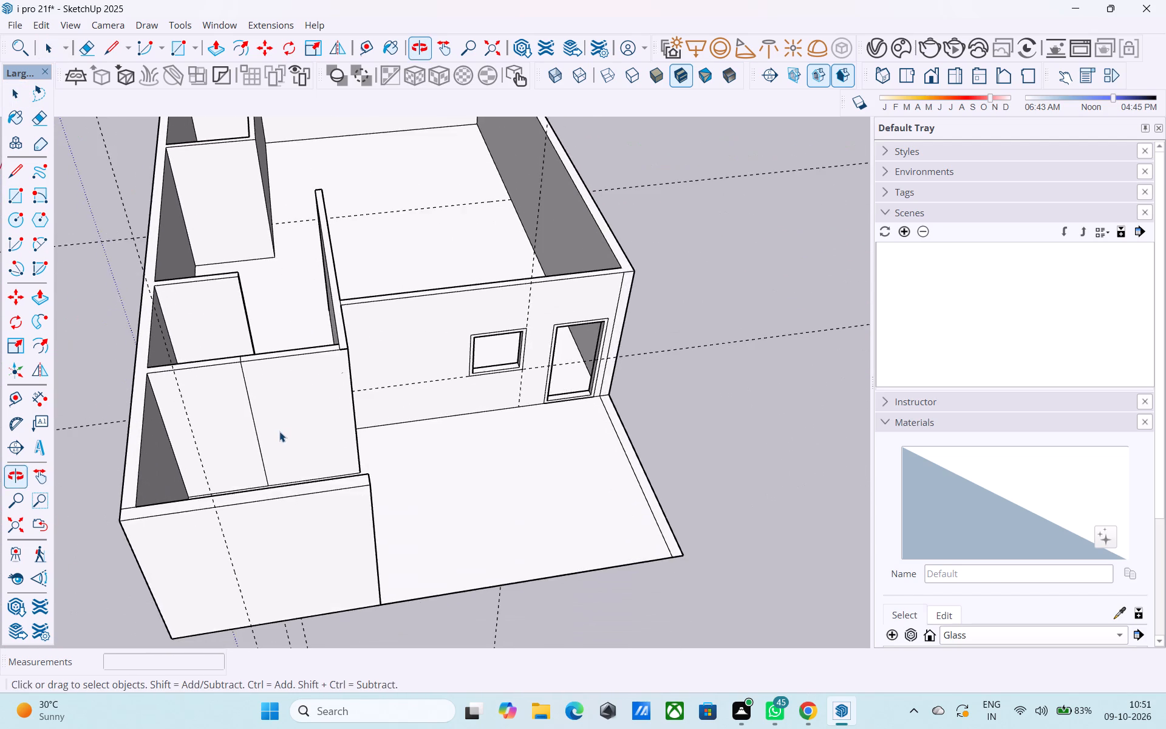
scroll(278, 432, "up", 3)
double_click(276, 432)
key("e")
left_click_drag(273, 432, 247, 434)
Erase the leftover seam edges on the wall tops at the projecting room's junctions and the front boundary wall corner.
middle_click_drag(216, 336, 203, 392)
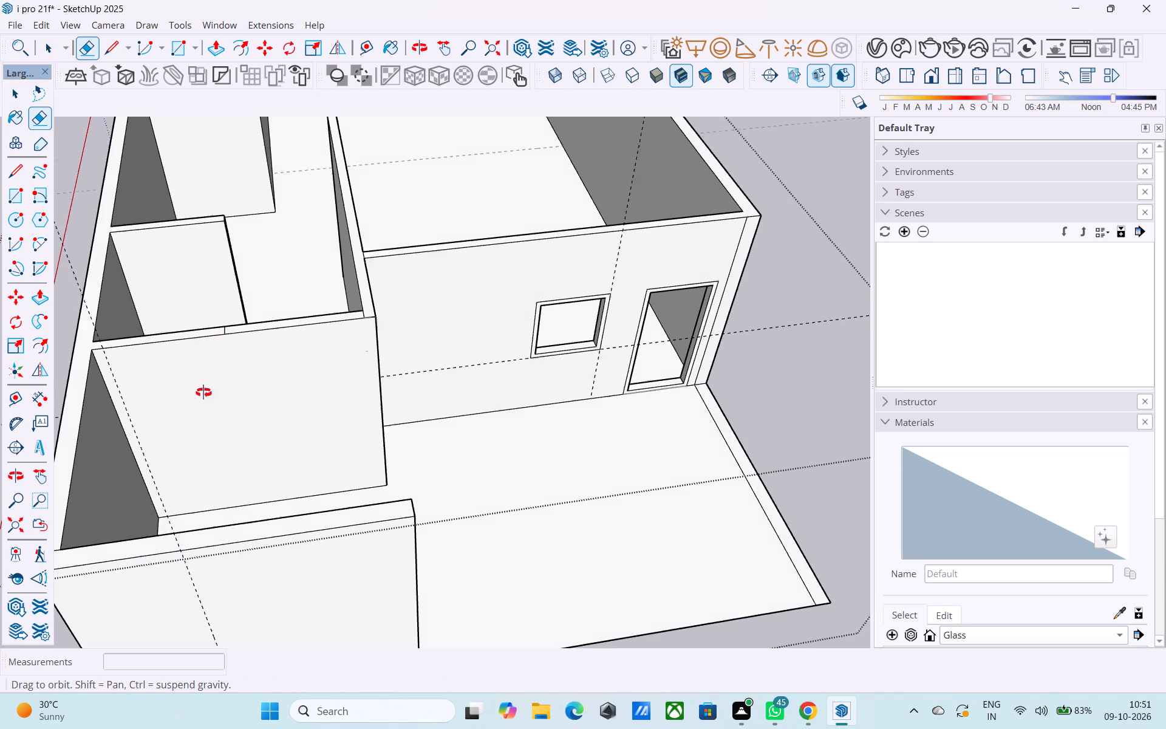
middle_click_drag(203, 392, 202, 447)
scroll(215, 381, "up", 4)
left_click(225, 369)
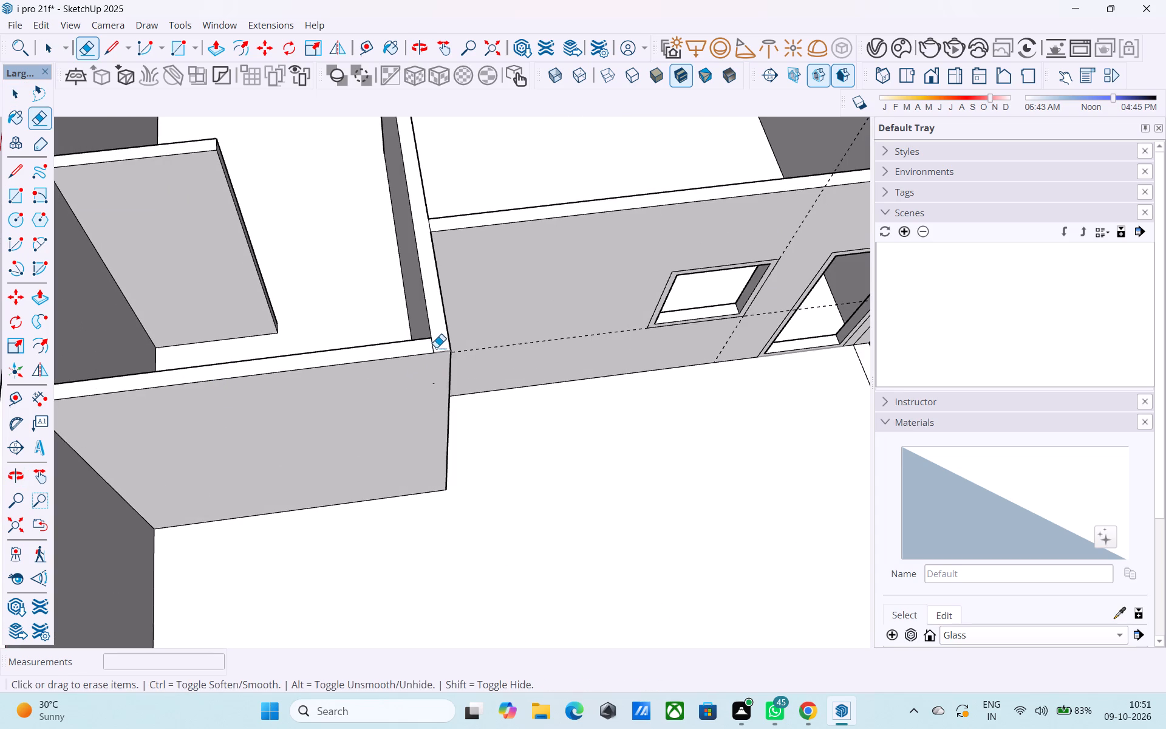
left_click_drag(434, 344, 428, 341)
scroll(434, 363, "down", 5)
scroll(474, 273, "up", 3)
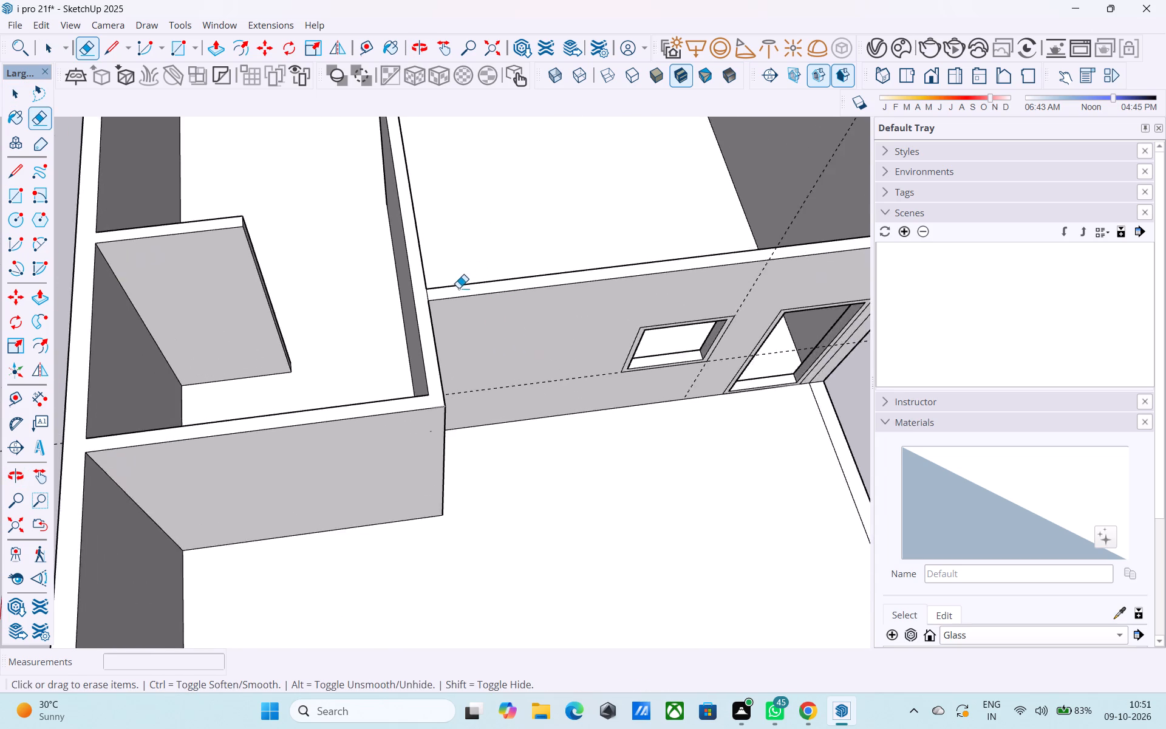
scroll(459, 288, "up", 3)
left_click_drag(421, 298, 428, 296)
scroll(422, 395, "down", 6)
scroll(428, 459, "down", 4)
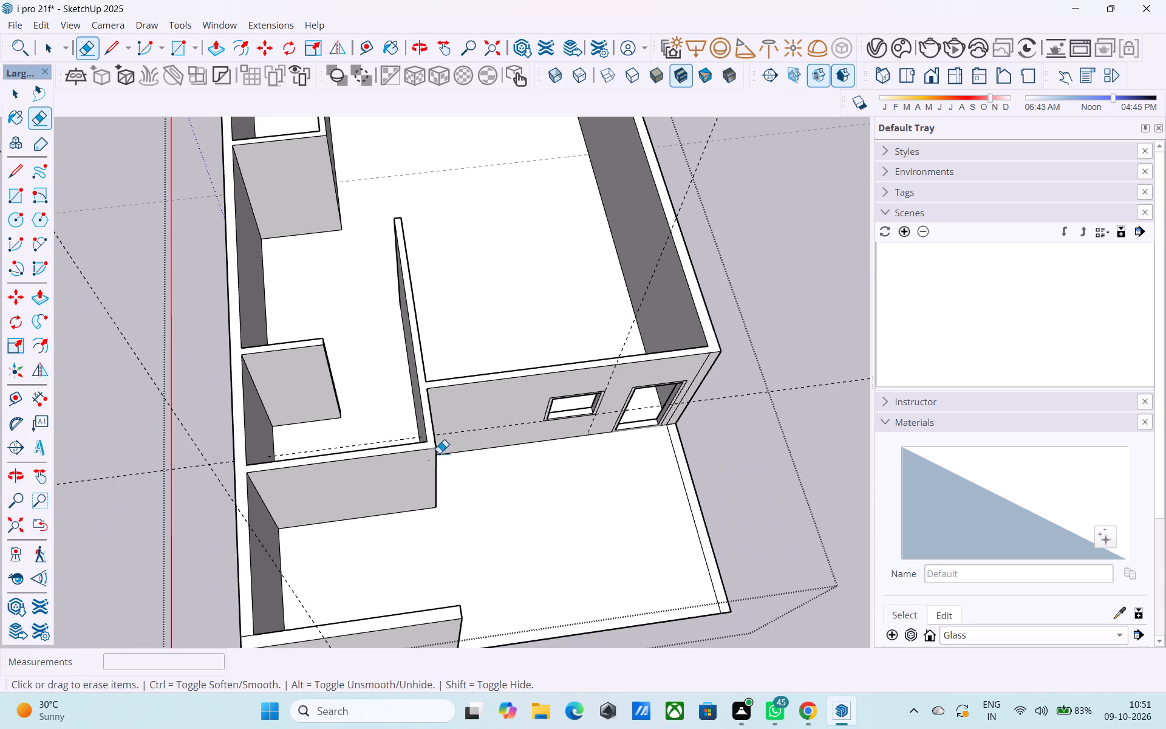
scroll(365, 526, "down", 1)
scroll(257, 621, "up", 5)
left_click(262, 626)
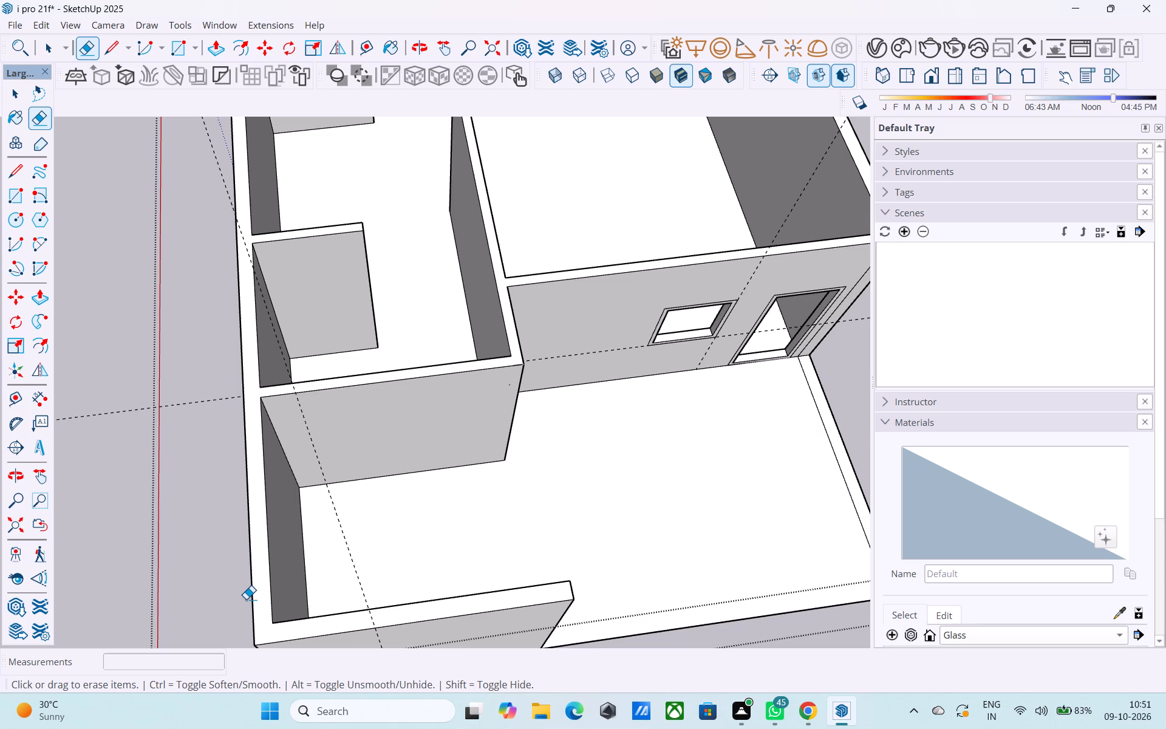
scroll(339, 489, "down", 5)
scroll(415, 368, "down", 3)
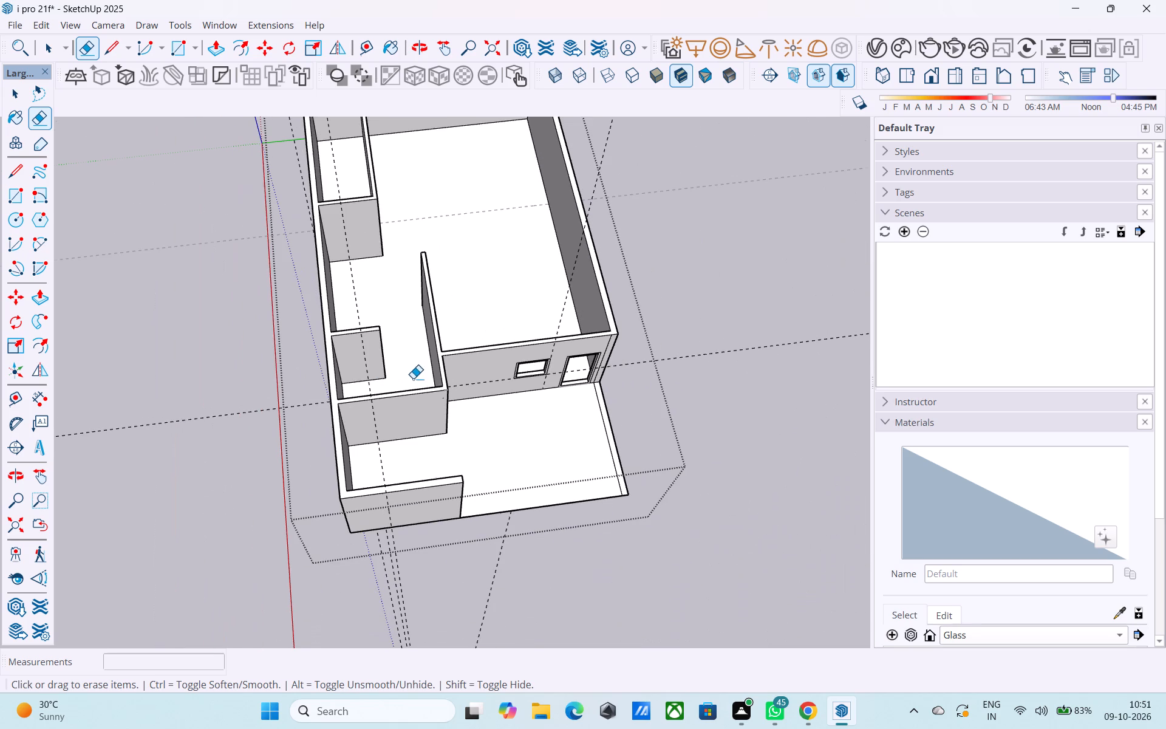
key("space")
middle_click_drag(484, 374, 490, 463, "shift")
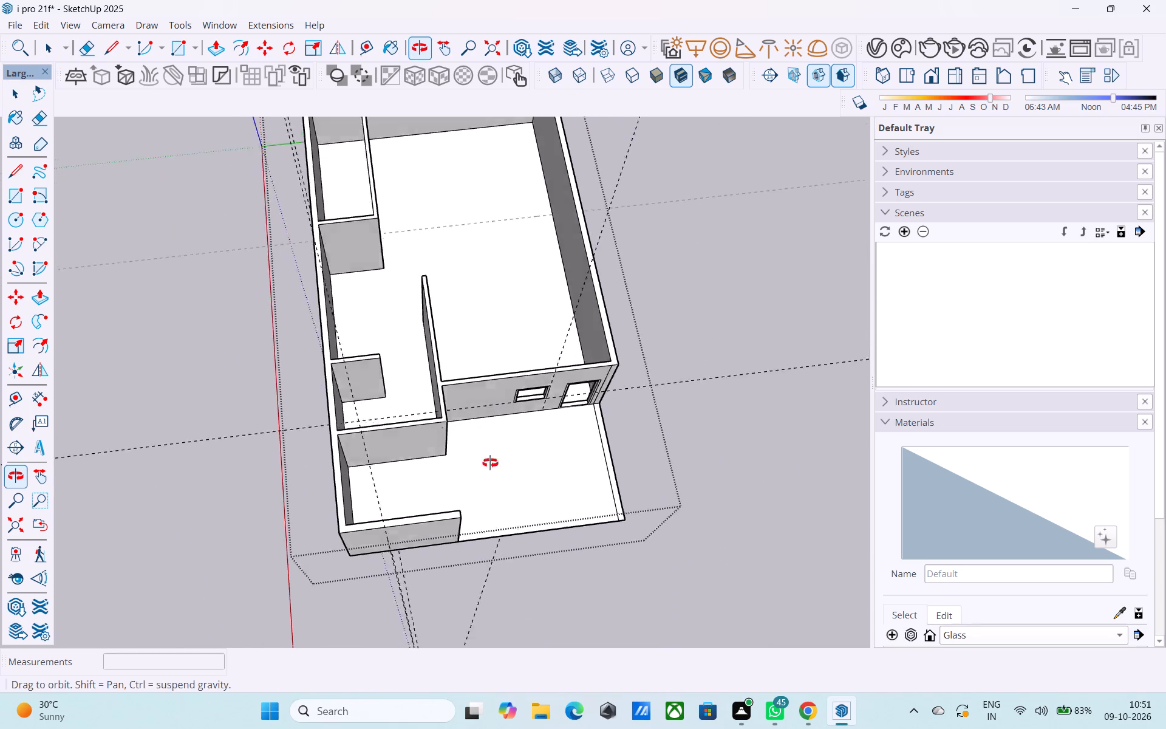
Draw a short line across the back room partition's wall top where it meets the long outer wall.
middle_click_drag(490, 463, 487, 533, "shift")
middle_click_drag(471, 481, 486, 552, "shift")
middle_click_drag(421, 381, 429, 425)
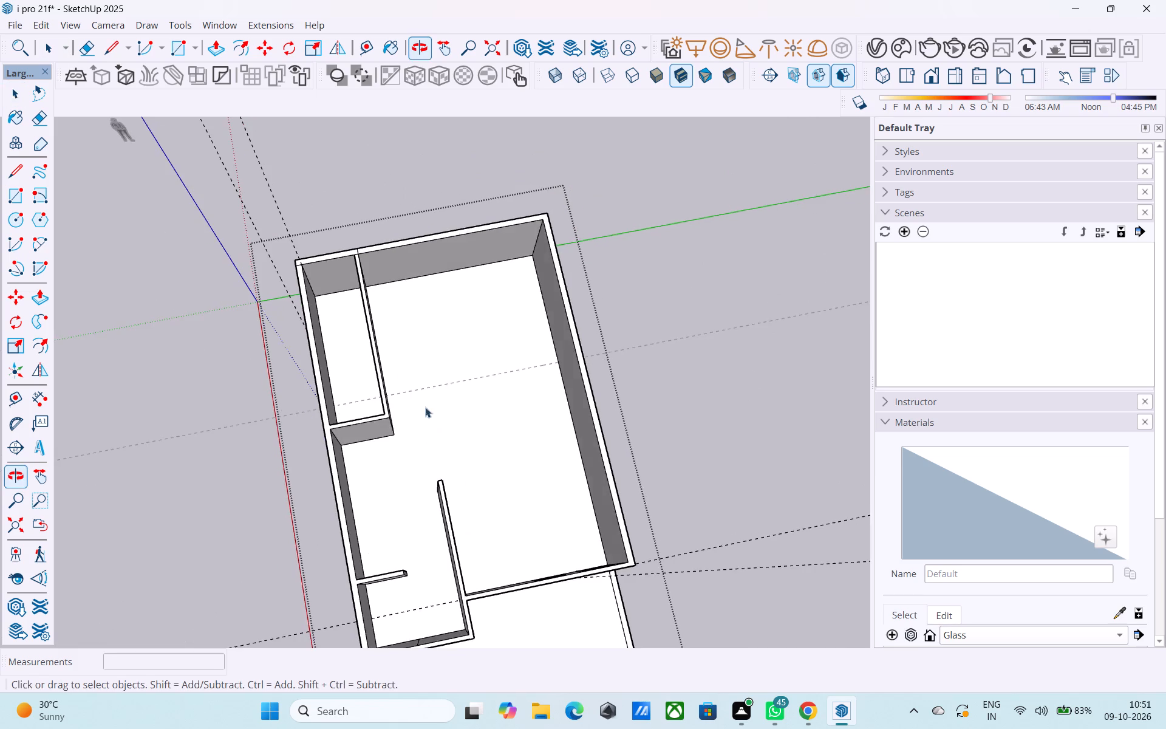
scroll(375, 325, "up", 4)
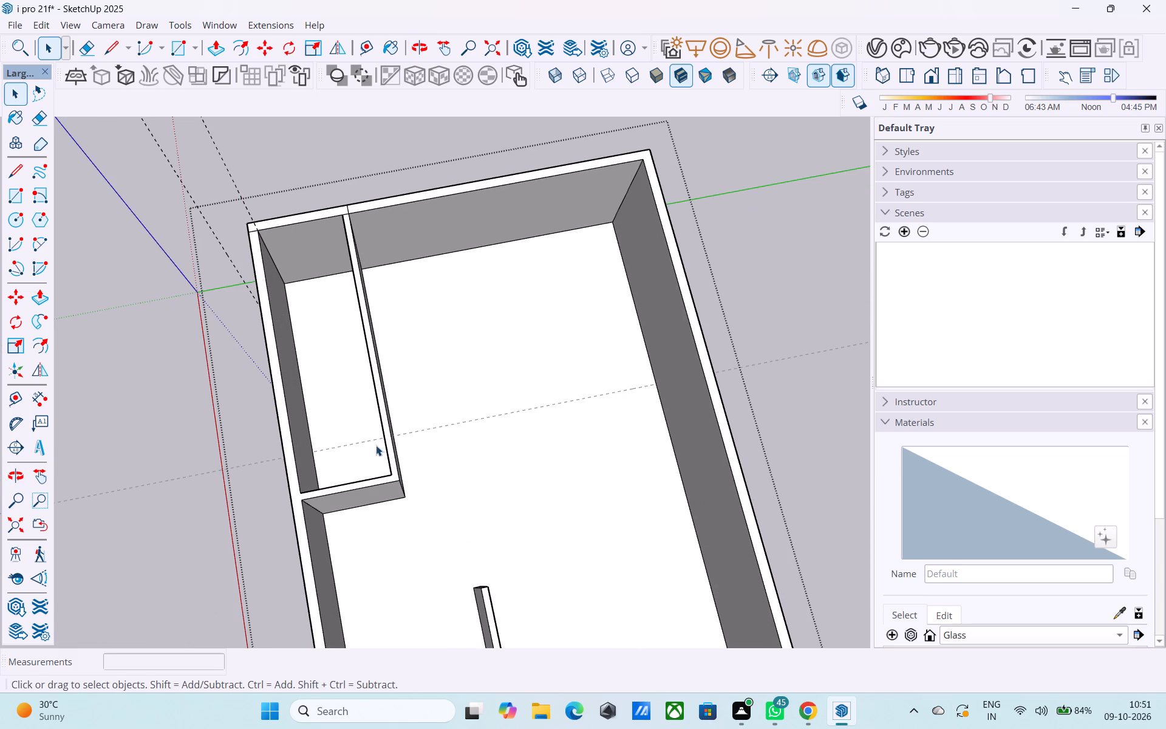
key("l")
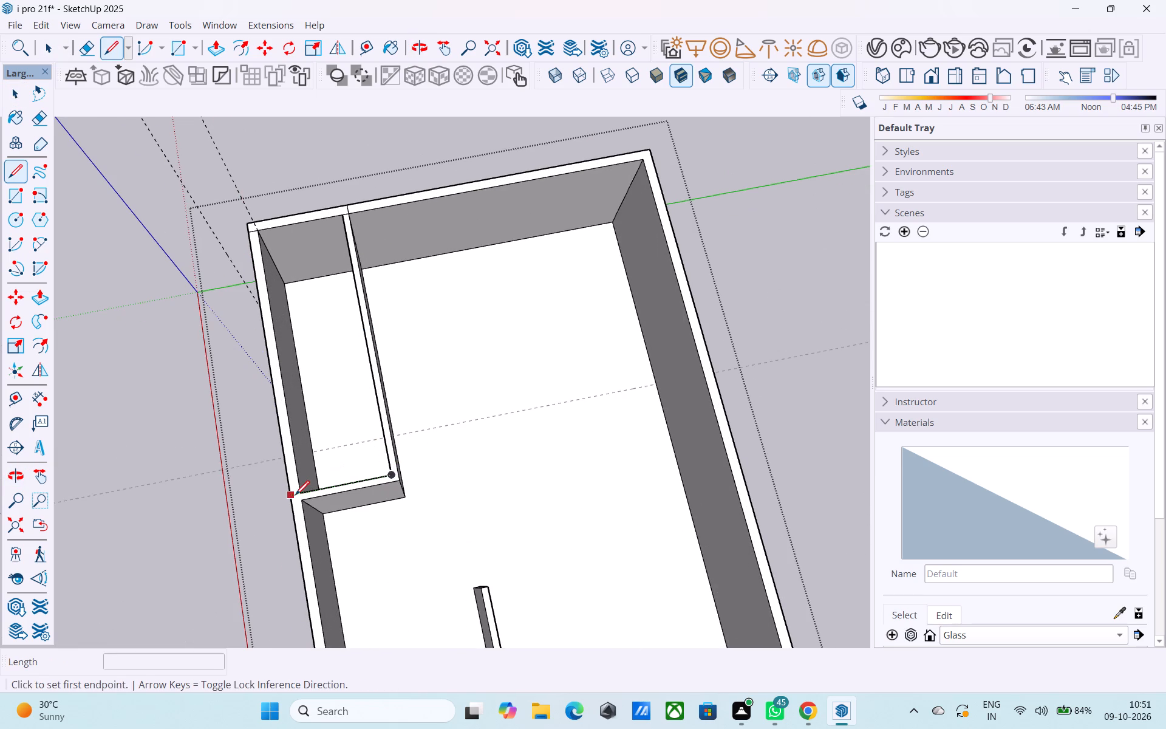
left_click(301, 495)
left_click(301, 501)
key("space")
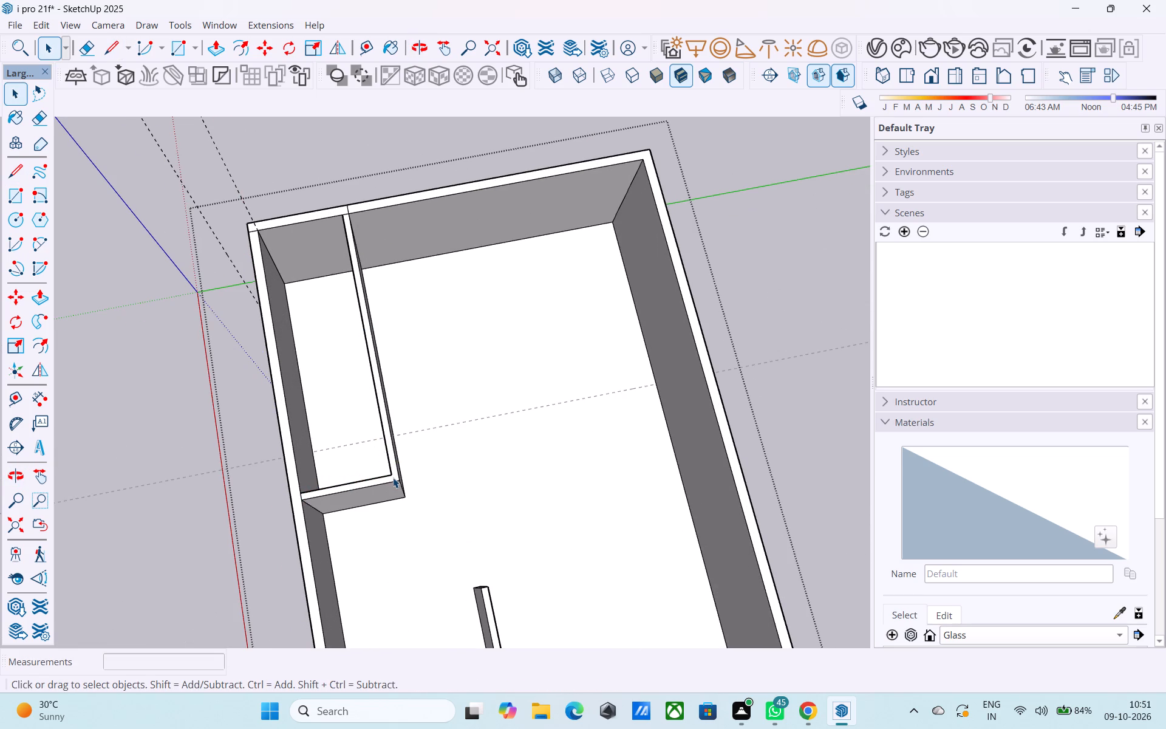
Push the top face of the L-shaped back room partition down to floor level to remove its walls.
left_click(393, 477)
scroll(397, 479, "up", 6)
left_click(396, 474)
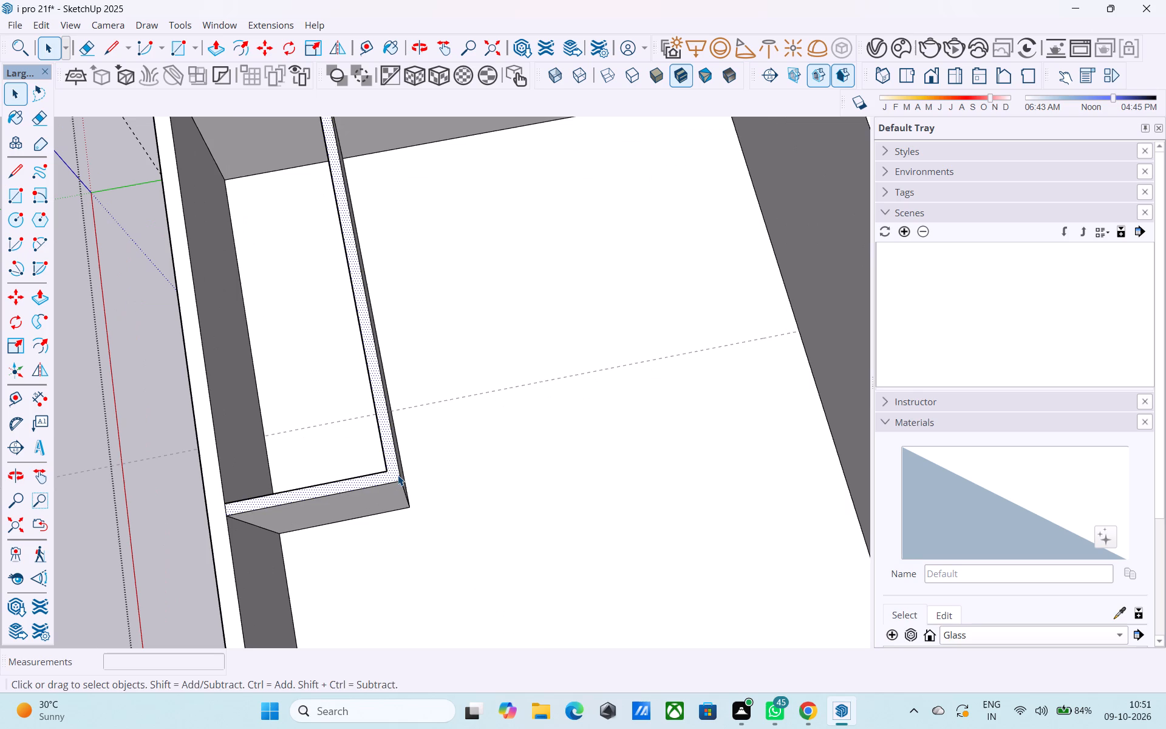
key("p")
left_click(398, 475)
left_click(556, 472)
Erase the removed L-shaped partition's leftover outline edges on the floor.
key("e")
left_click_drag(474, 457, 365, 458)
left_click_drag(363, 456, 372, 522)
scroll(384, 517, "down", 5)
scroll(378, 289, "up", 3)
left_click_drag(355, 246, 317, 247)
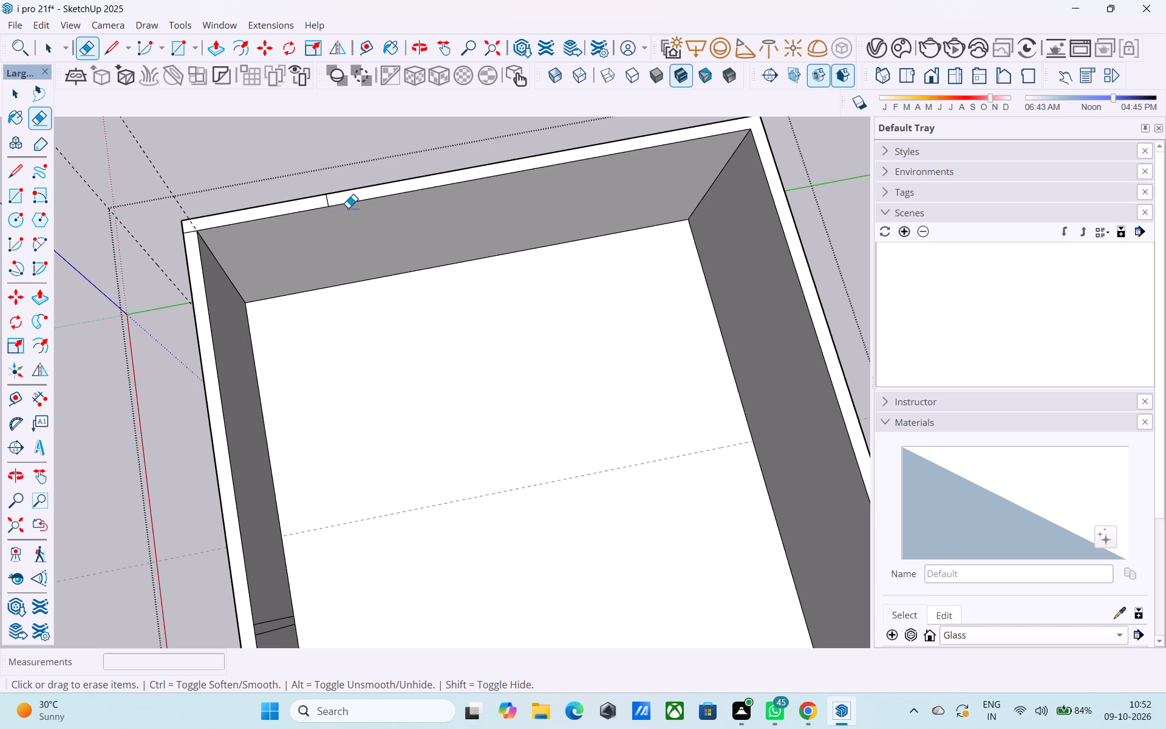
Erase the leftover seam edges on the back wall's top, at the former partition junction and the adjacent corner.
scroll(318, 202, "up", 3)
left_click_drag(332, 198, 330, 199)
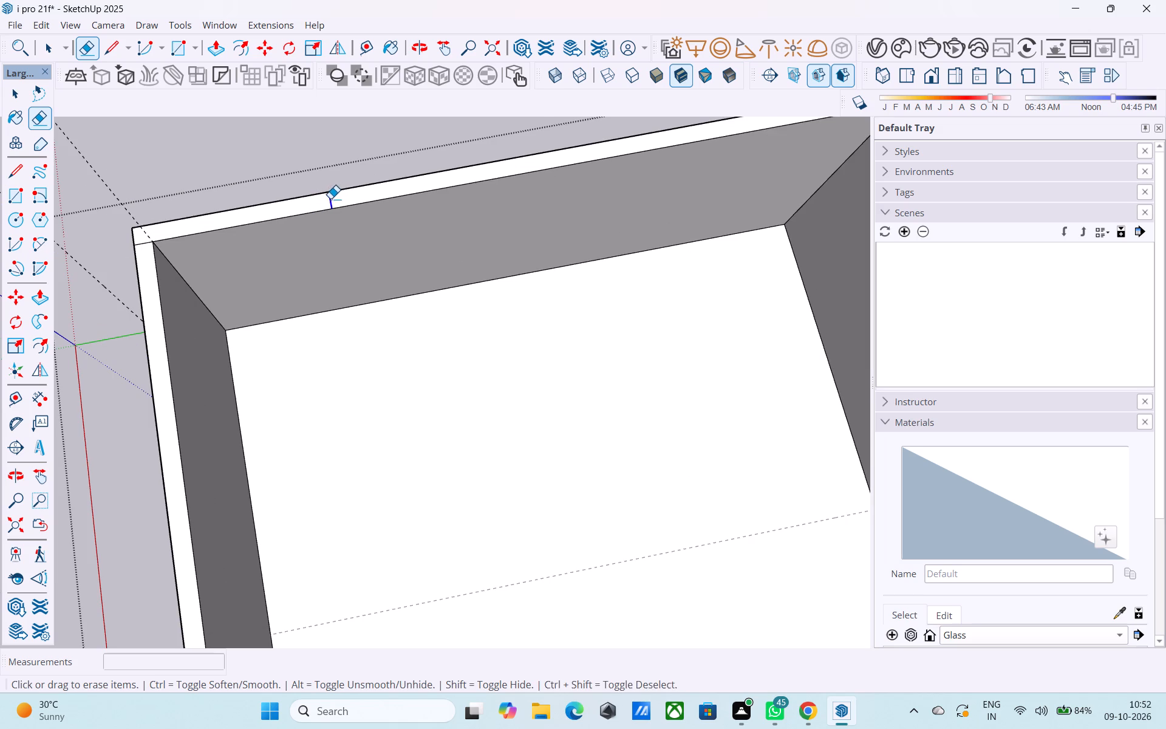
left_click_drag(330, 199, 324, 200)
left_click(141, 241)
Check the front room's width with a trial Line from the long side wall to the partition, keeping no line.
scroll(154, 245, "down", 5)
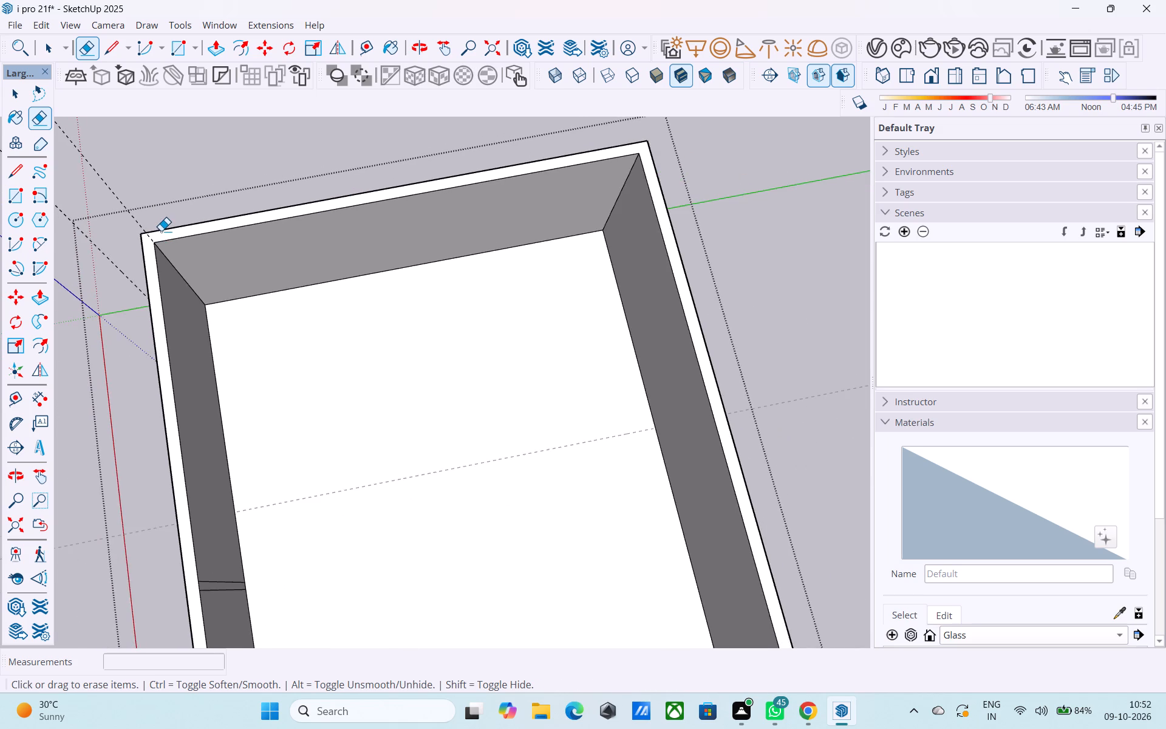
scroll(161, 231, "down", 7)
middle_click_drag(223, 275, 234, 240)
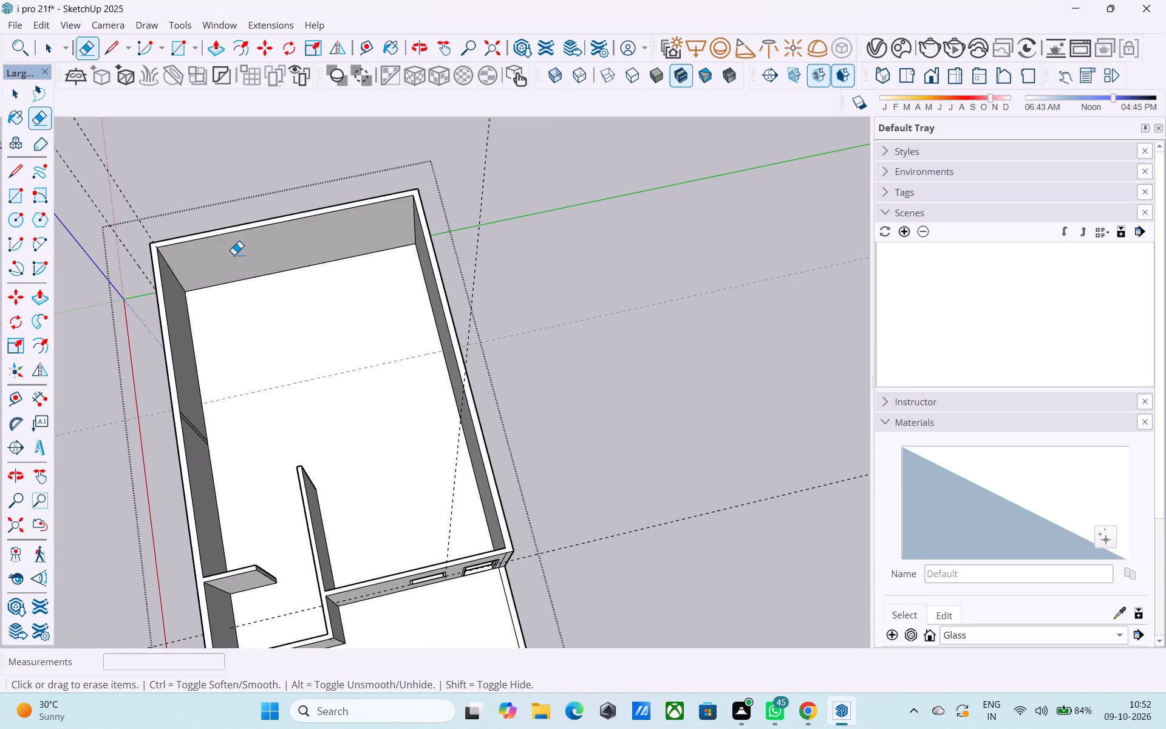
middle_click_drag(252, 344, 390, 292)
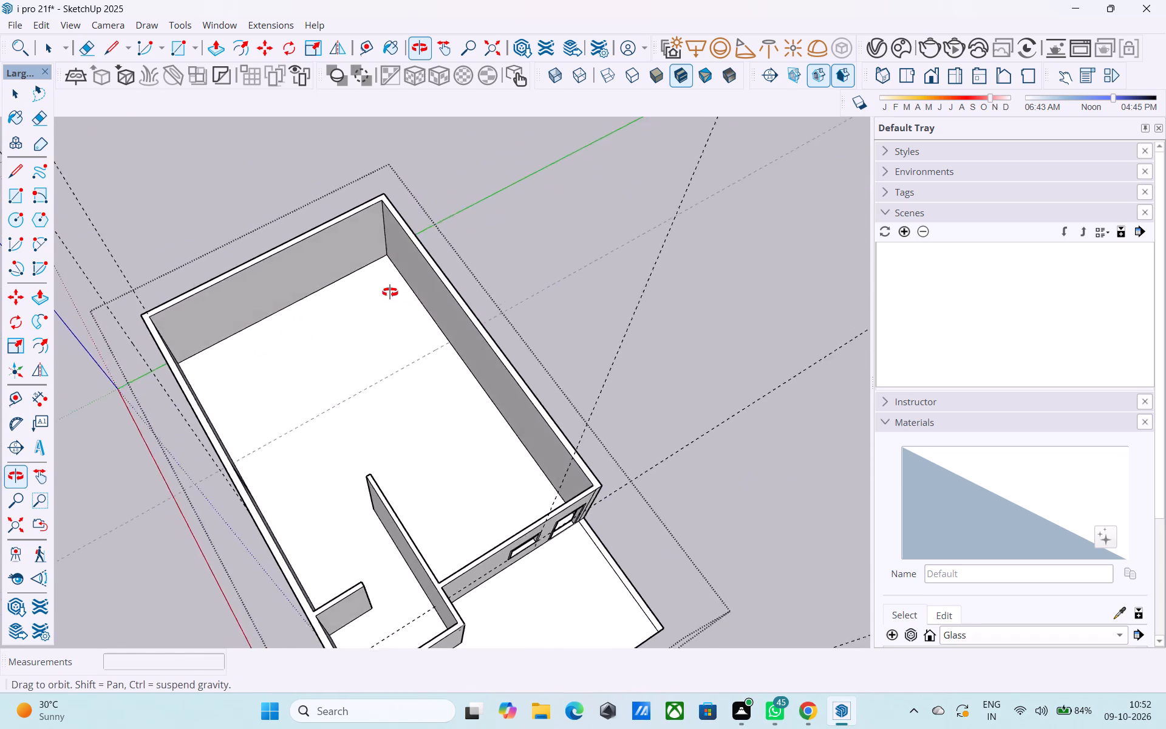
middle_click_drag(390, 292, 272, 255)
middle_click_drag(336, 359, 463, 292)
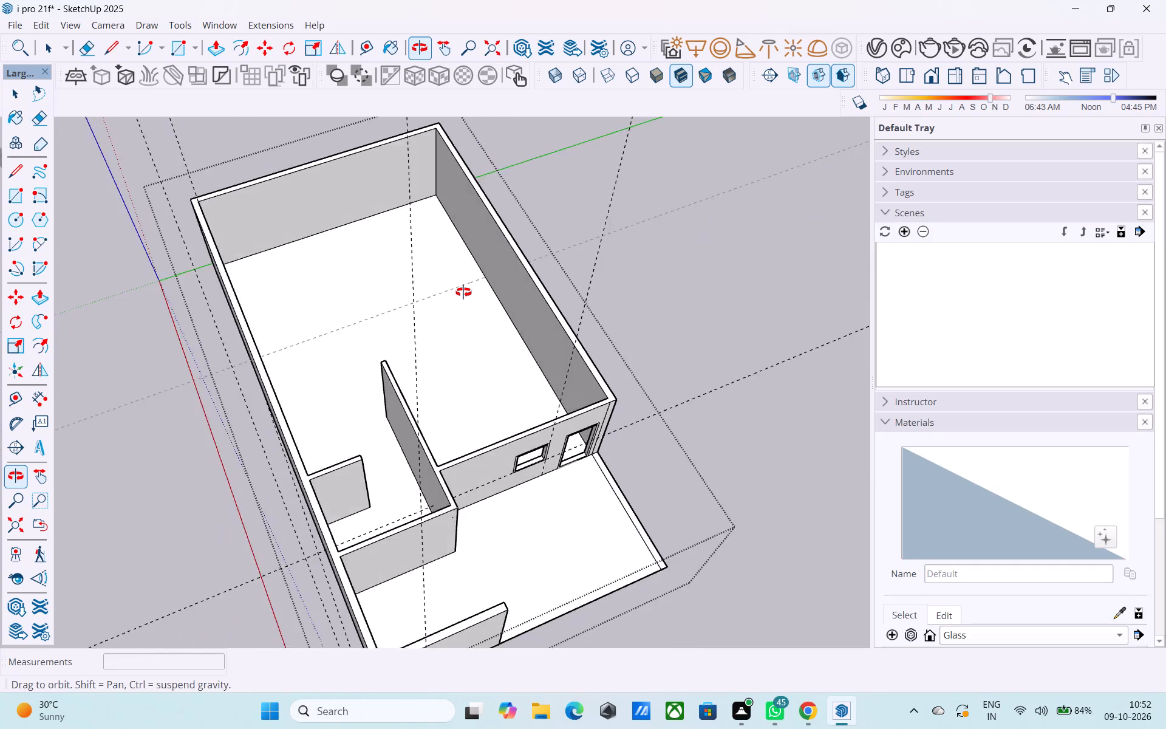
middle_click_drag(463, 292, 609, 276)
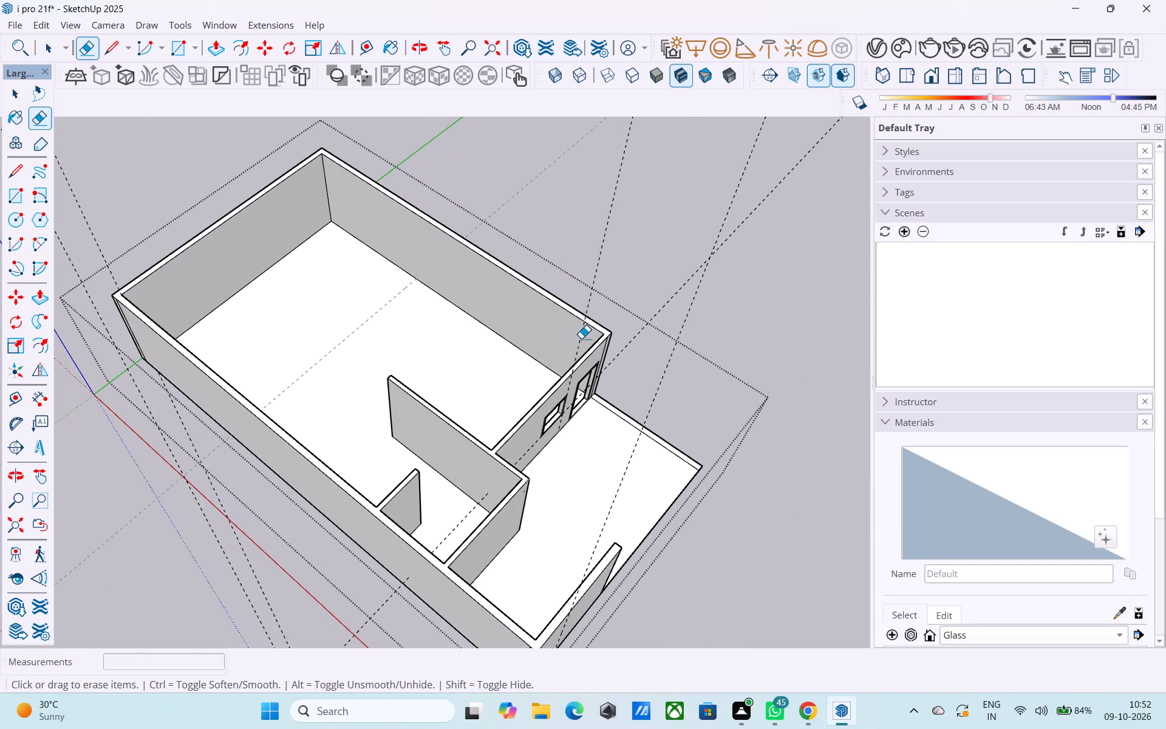
middle_click_drag(530, 455, 410, 560)
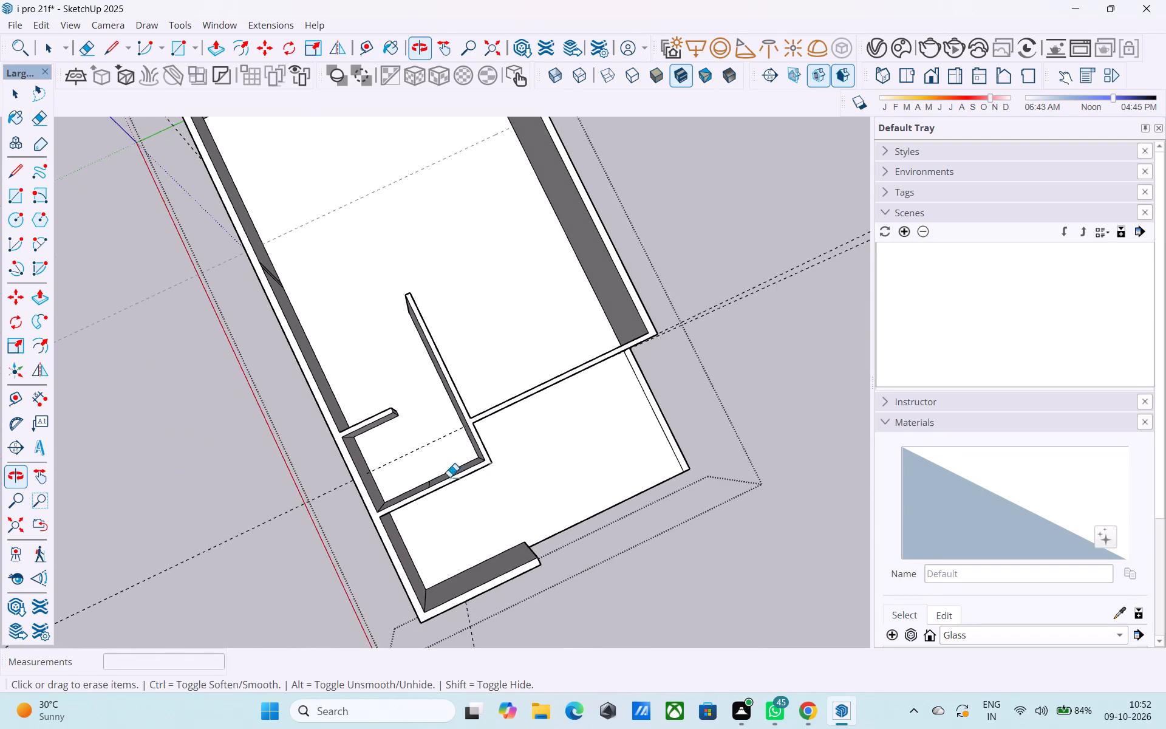
scroll(455, 467, "up", 4)
middle_click_drag(472, 453, 367, 552, "shift")
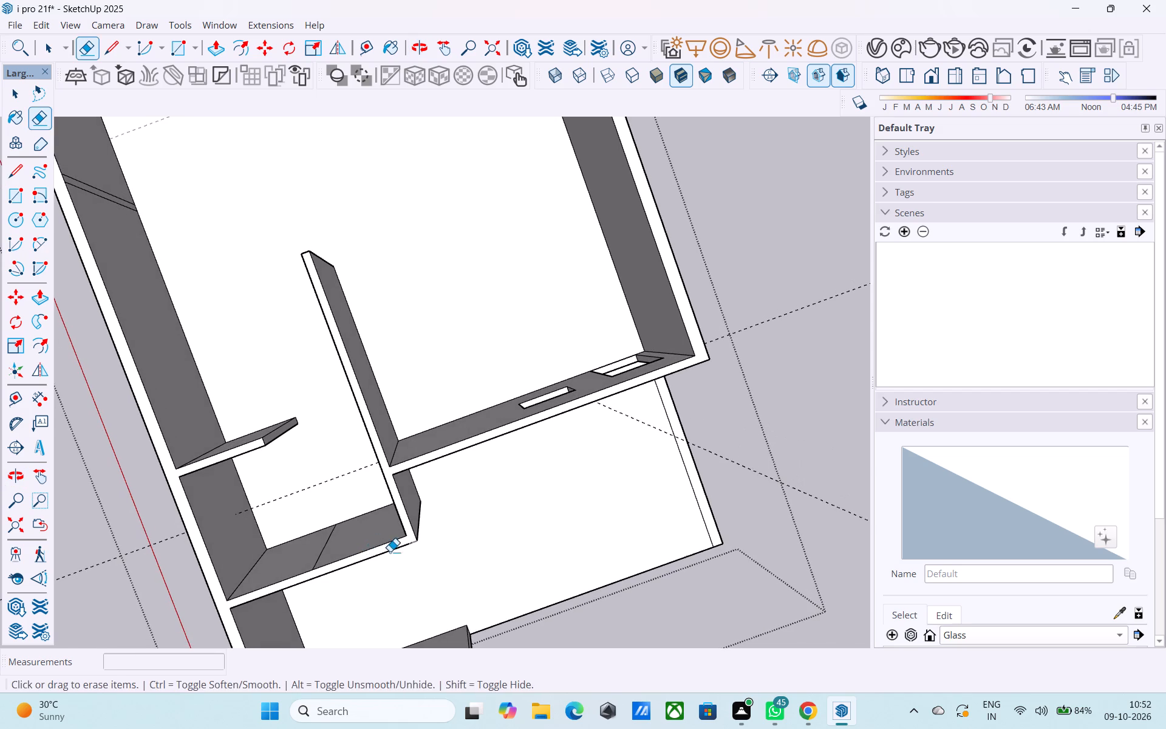
key("l")
scroll(649, 347, "up", 6)
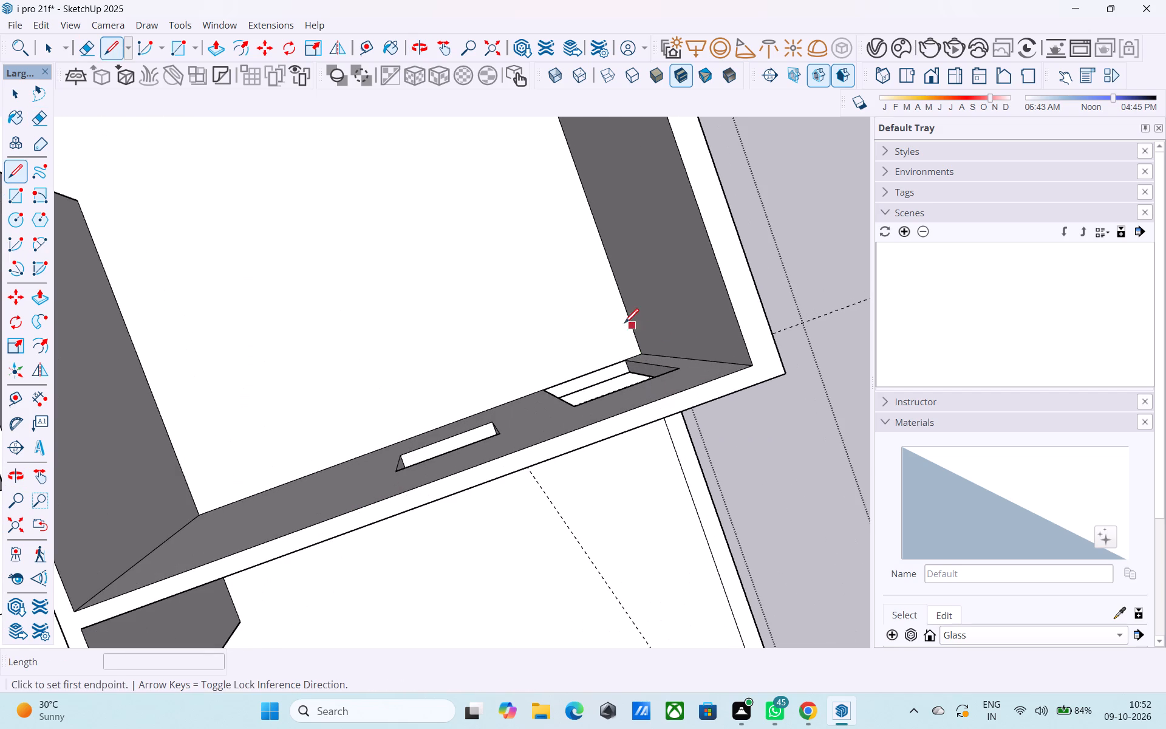
left_click(622, 299)
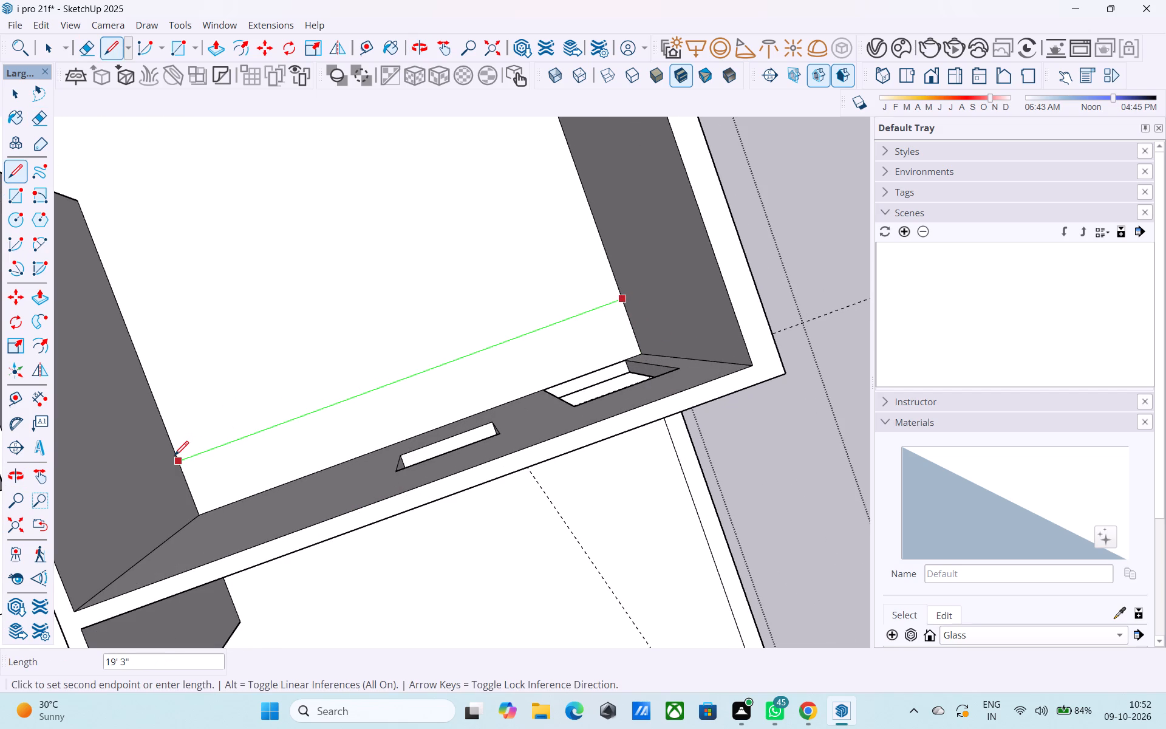
scroll(174, 456, "down", 9)
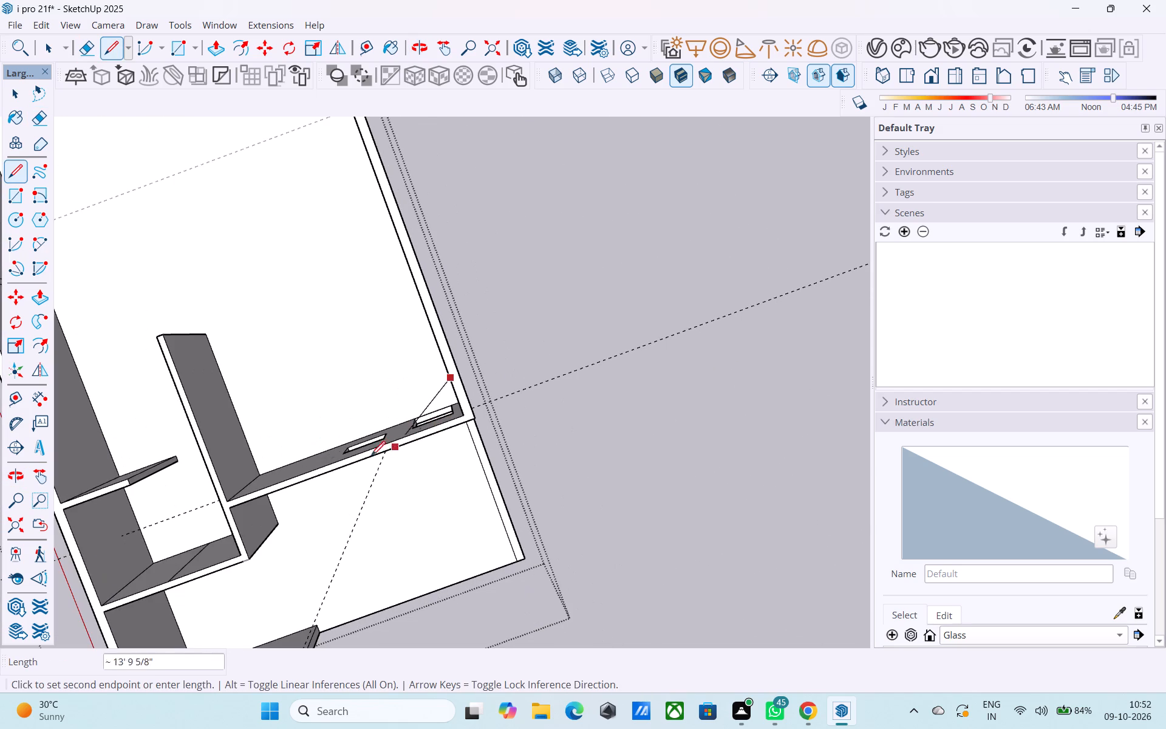
middle_click_drag(287, 456, 554, 285)
middle_click_drag(545, 323, 488, 505, "shift")
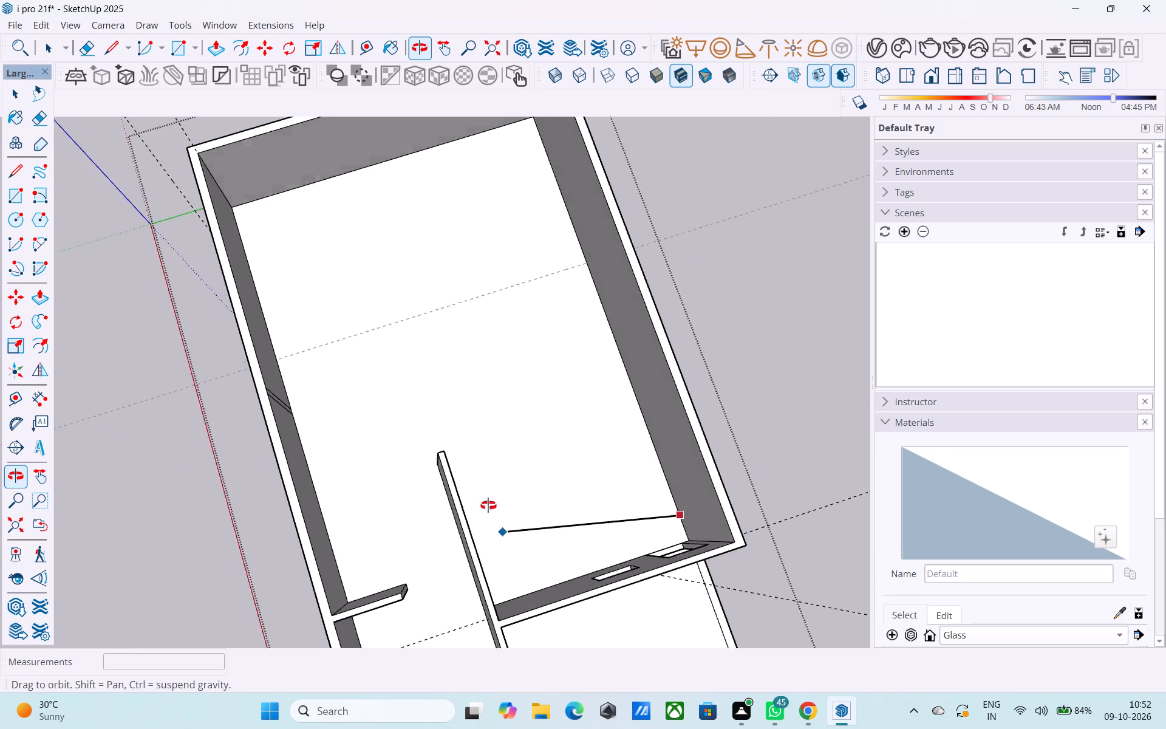
middle_click_drag(488, 505, 605, 384, "shift")
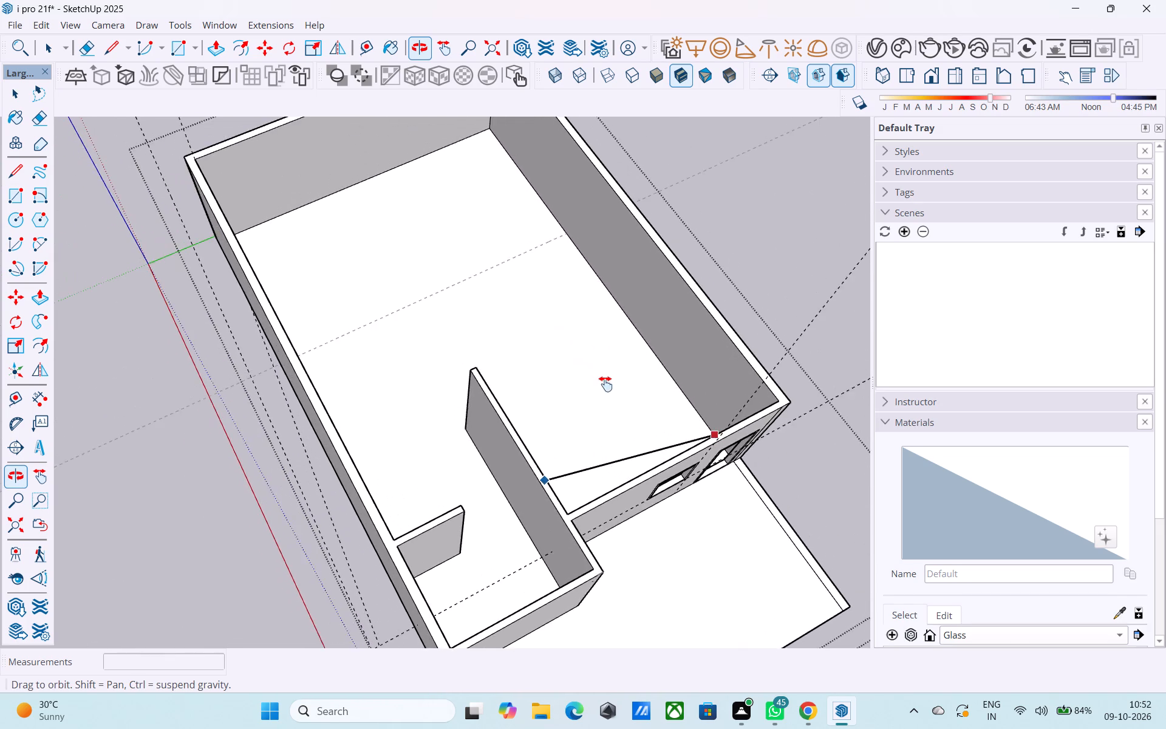
middle_click_drag(605, 384, 480, 389, "shift")
middle_click_drag(501, 409, 493, 453, "shift")
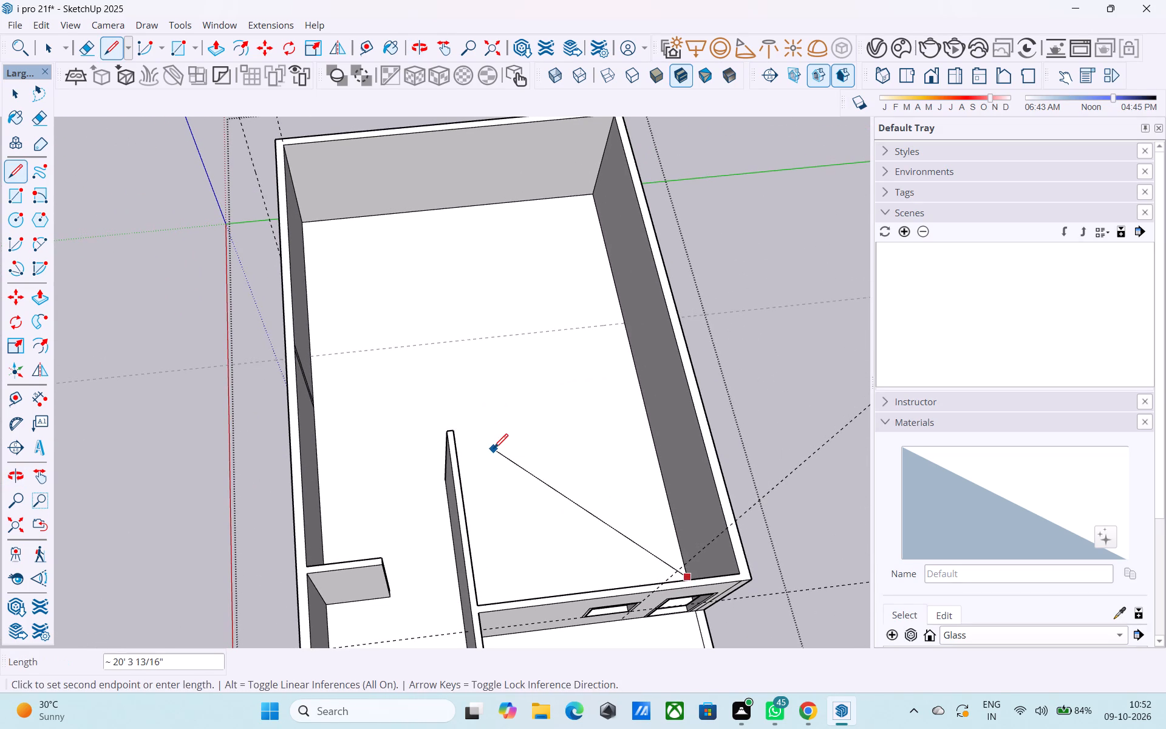
key("space")
Check the small room's width along the long outer wall with a trial Line between its partitions, keeping no line.
middle_click_drag(456, 484, 503, 325, "shift")
middle_click_drag(559, 431, 482, 430)
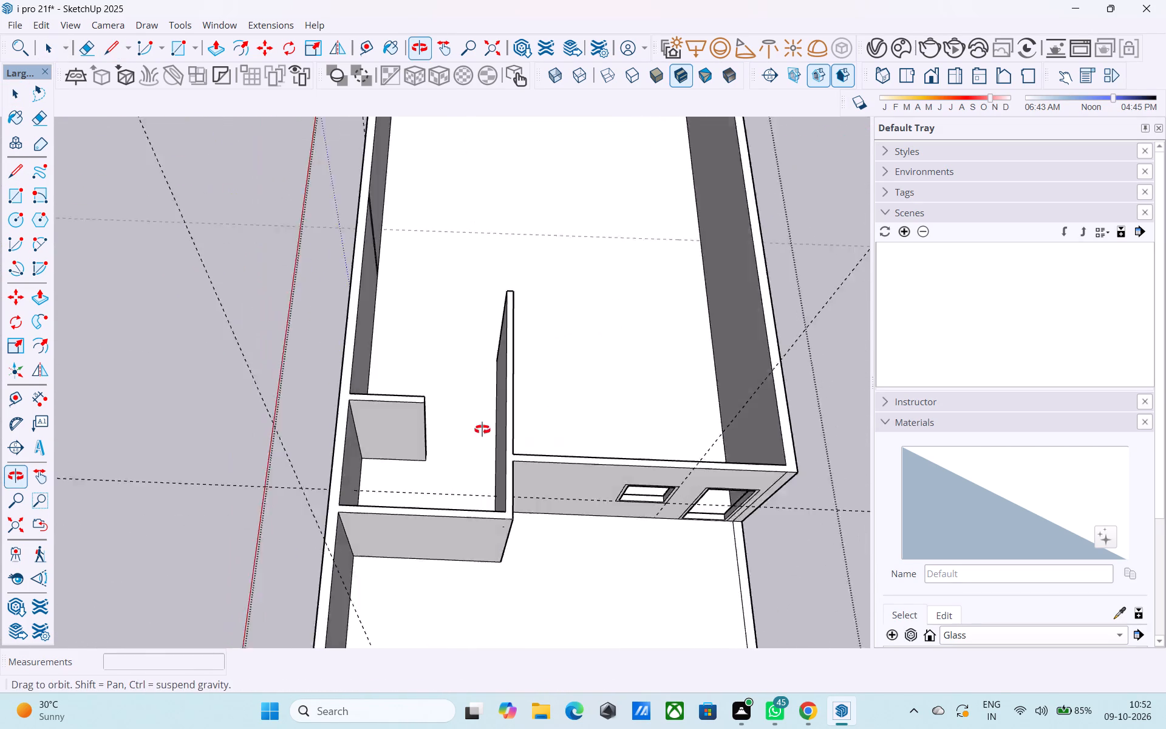
middle_click_drag(482, 430, 270, 405)
middle_click_drag(582, 465, 309, 441, "shift")
middle_click_drag(415, 493, 395, 449)
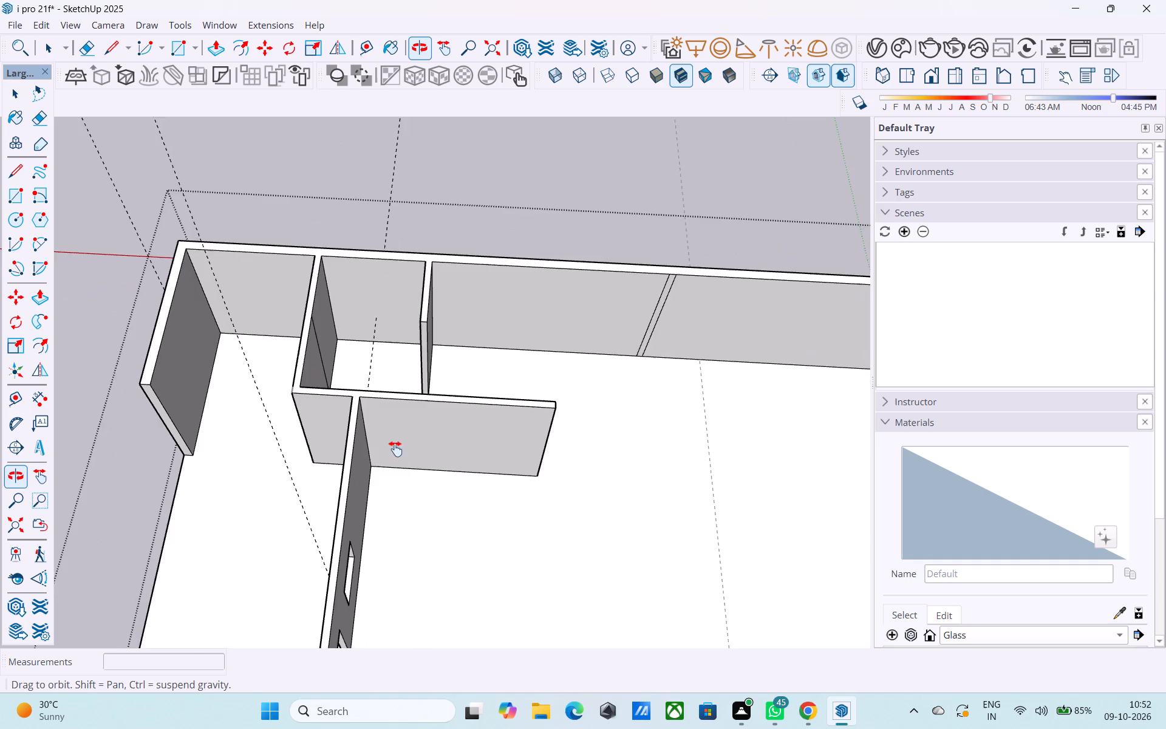
middle_click_drag(395, 449, 481, 482)
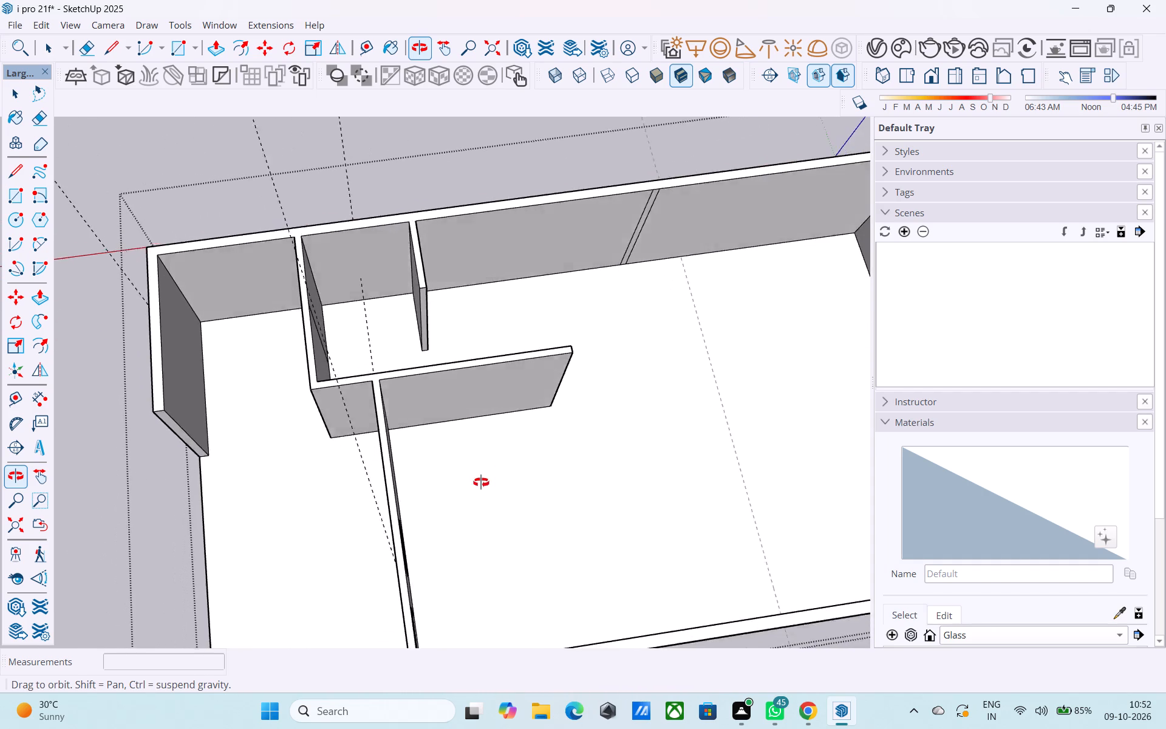
middle_click_drag(481, 482, 493, 580)
key("l")
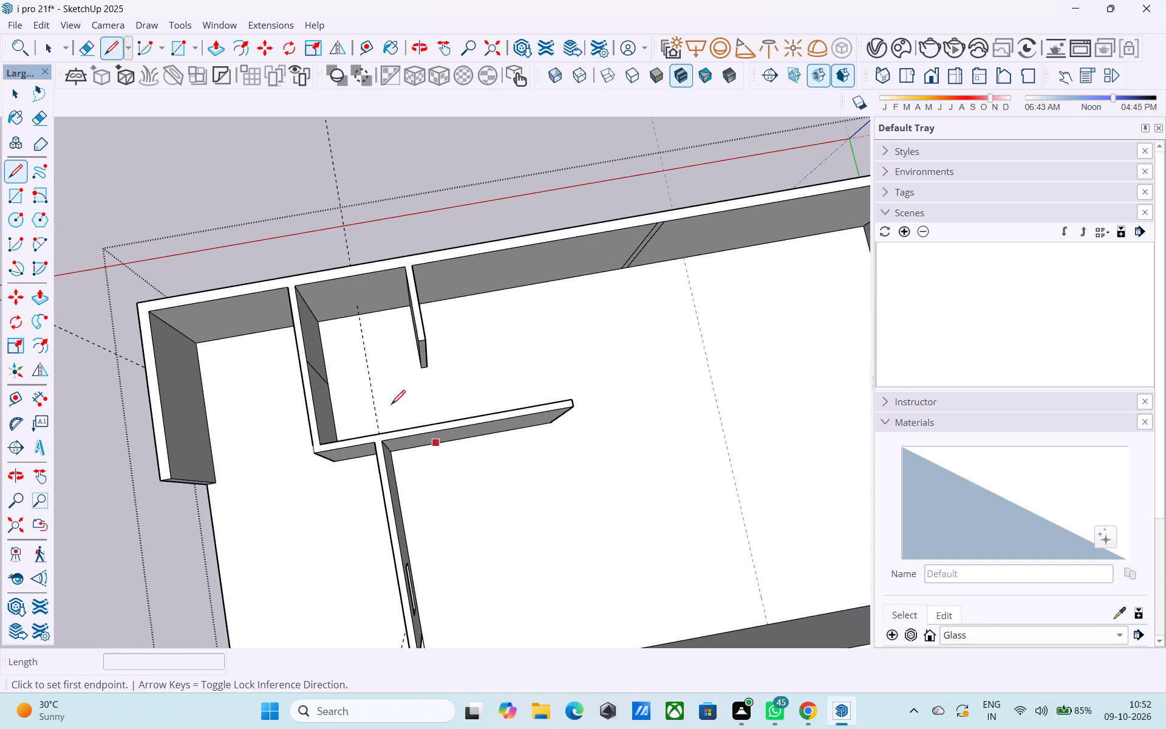
left_click(319, 321)
middle_click_drag(366, 327, 432, 292)
scroll(391, 322, "up", 1)
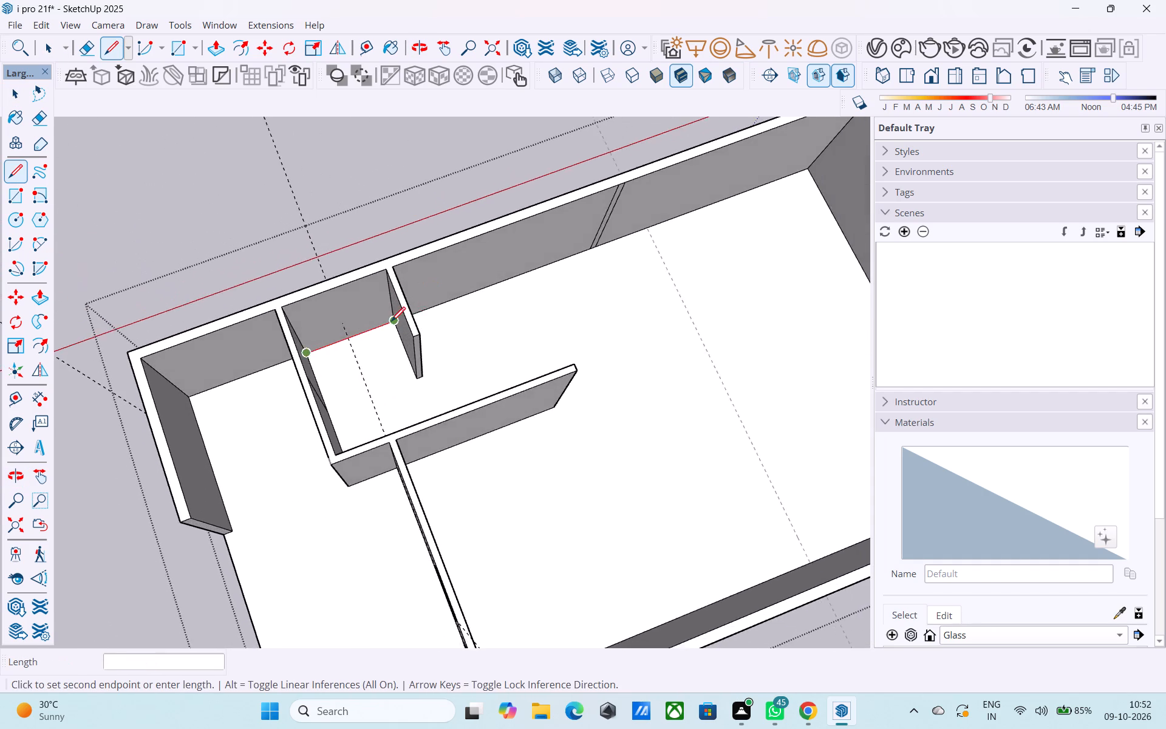
scroll(391, 323, "up", 4)
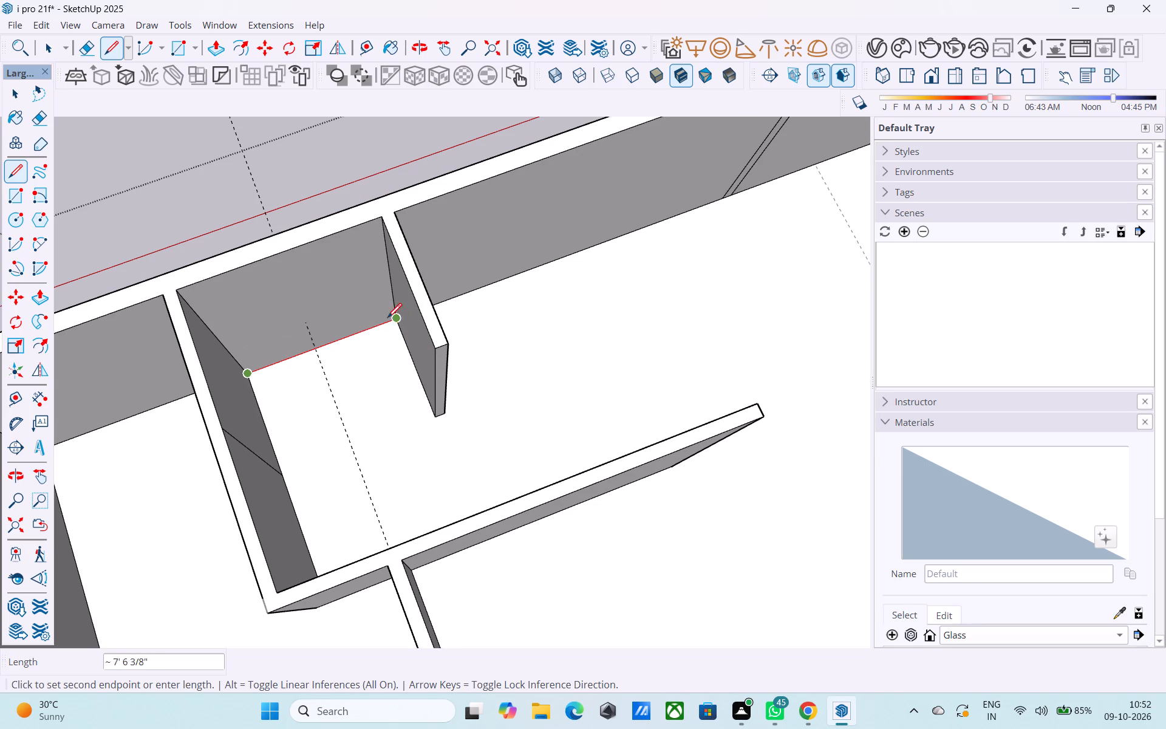
key("space")
Draw a 12' vertical line down the middle of the back wall's inner face.
scroll(388, 333, "down", 3)
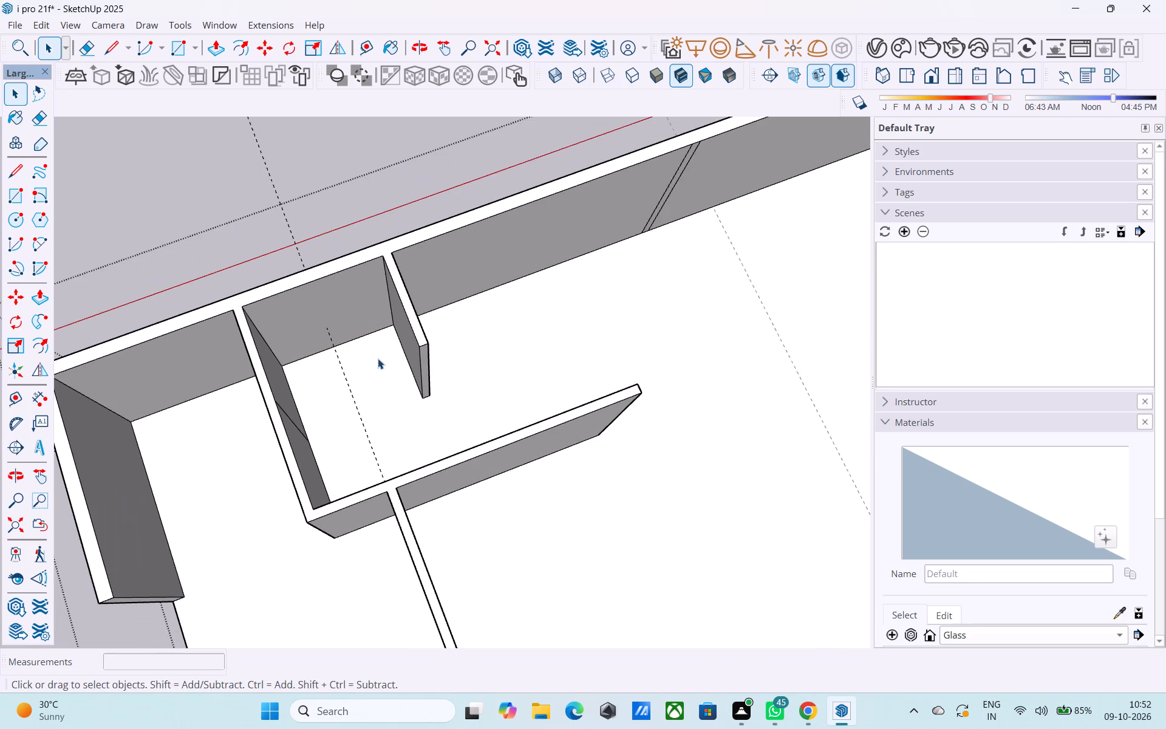
scroll(378, 358, "down", 1)
middle_click_drag(519, 383, 817, 210)
middle_click_drag(557, 252, 519, 422)
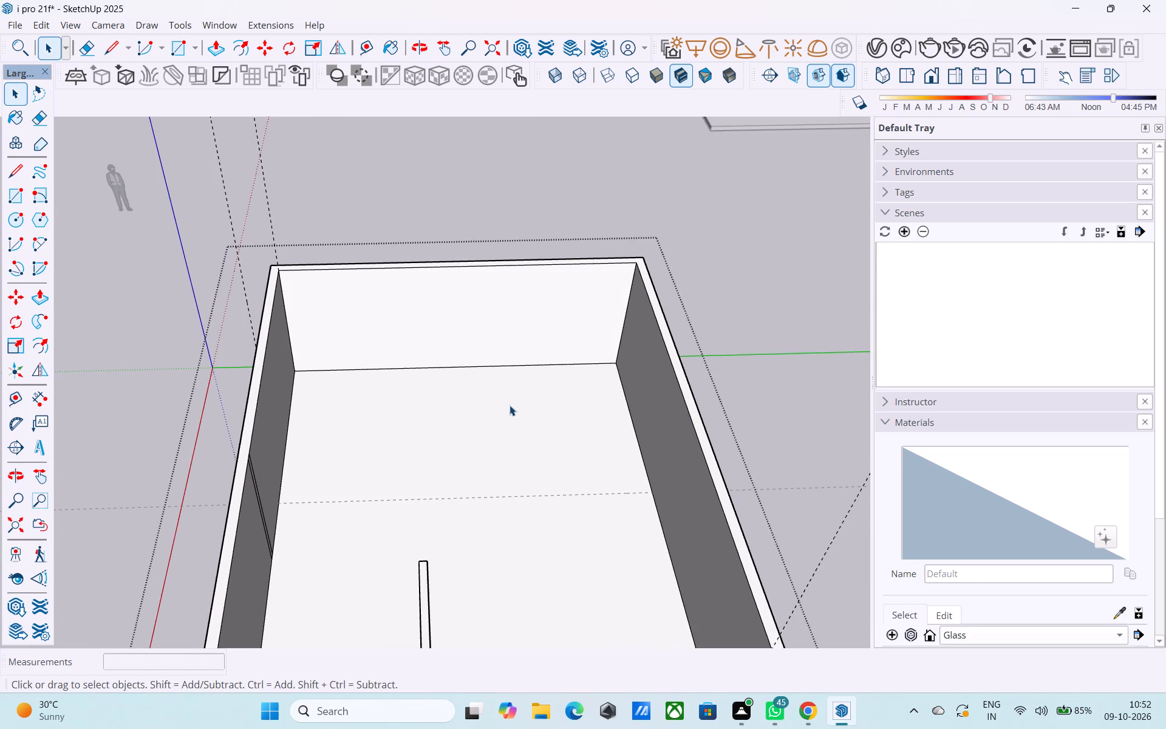
key("l")
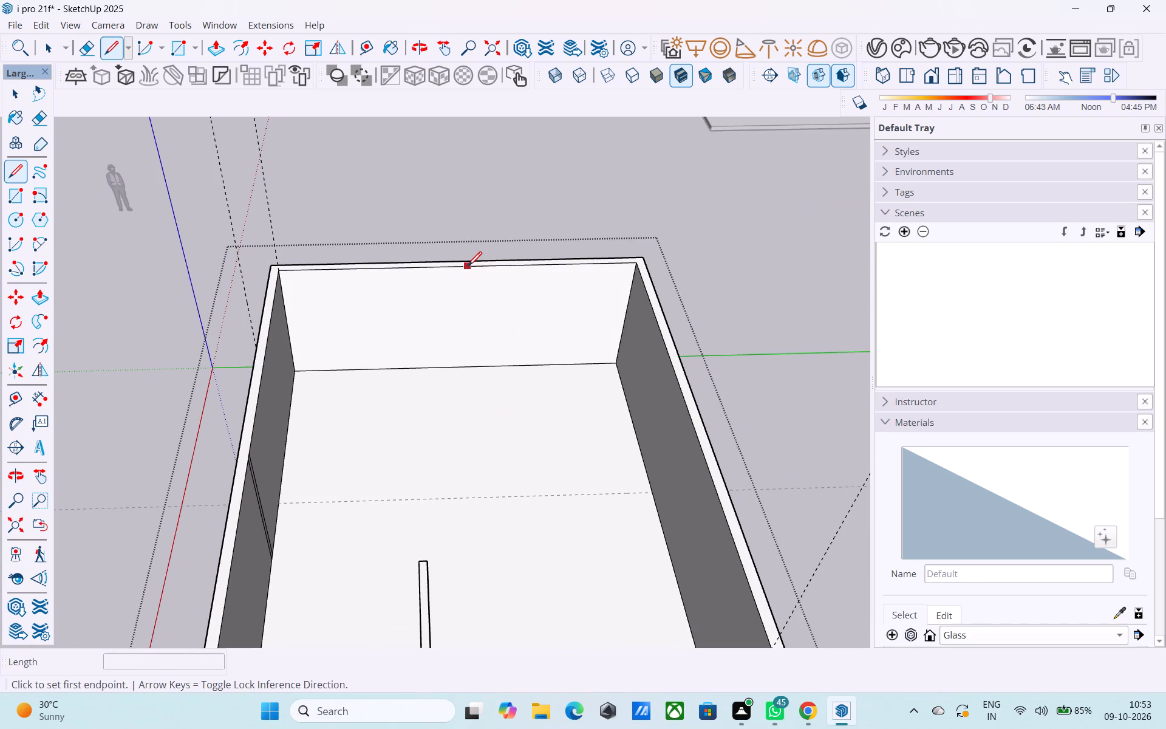
left_click(465, 267)
left_click(452, 369)
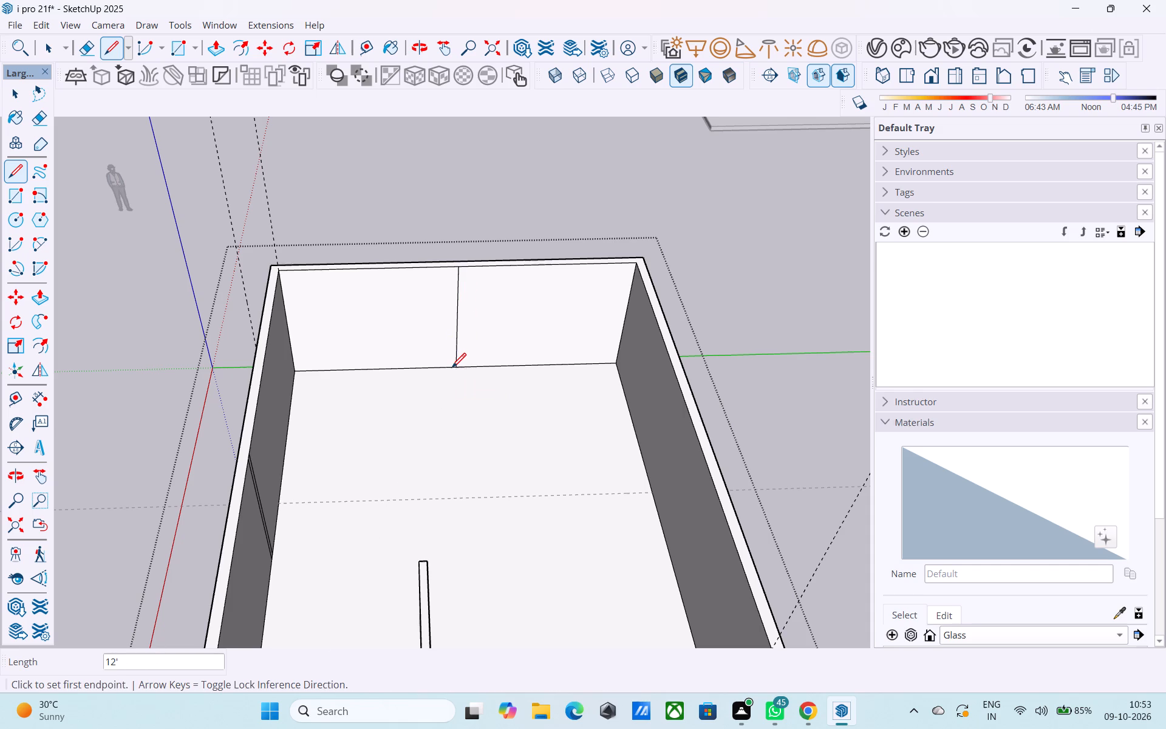
Copy the back wall's vertical centre line 3" along the wall toward the long side wall nearest the origin.
key("space")
key("m")
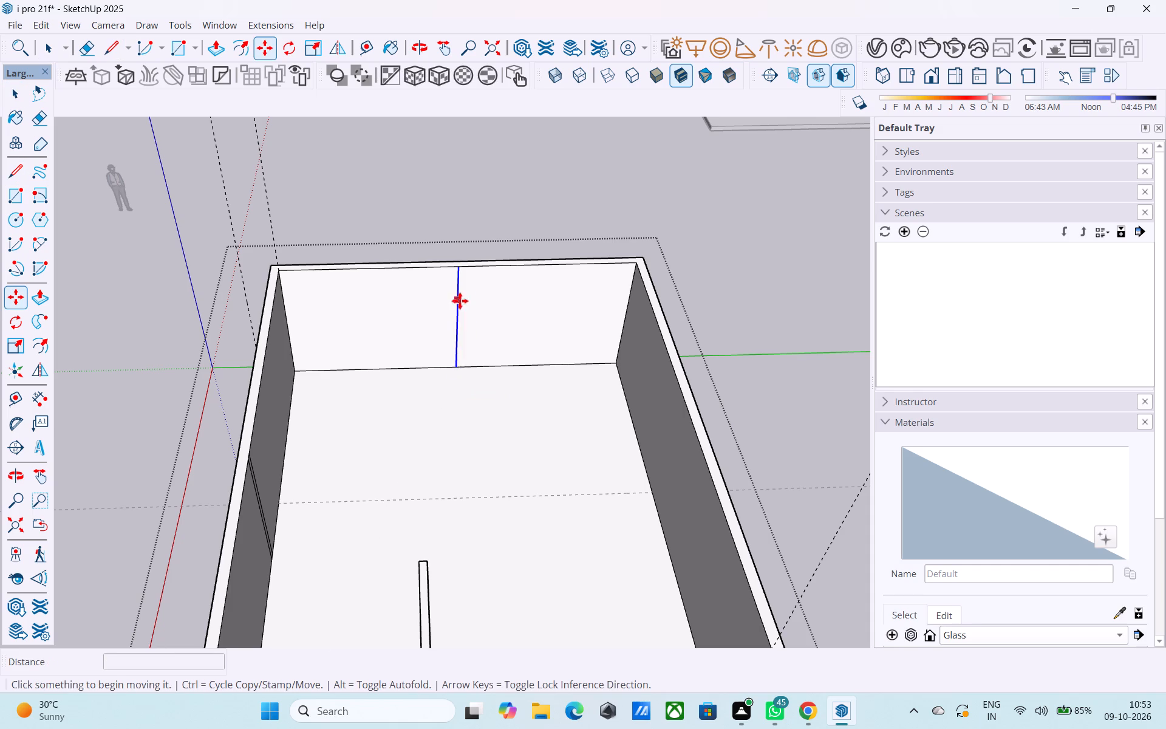
left_click(460, 283)
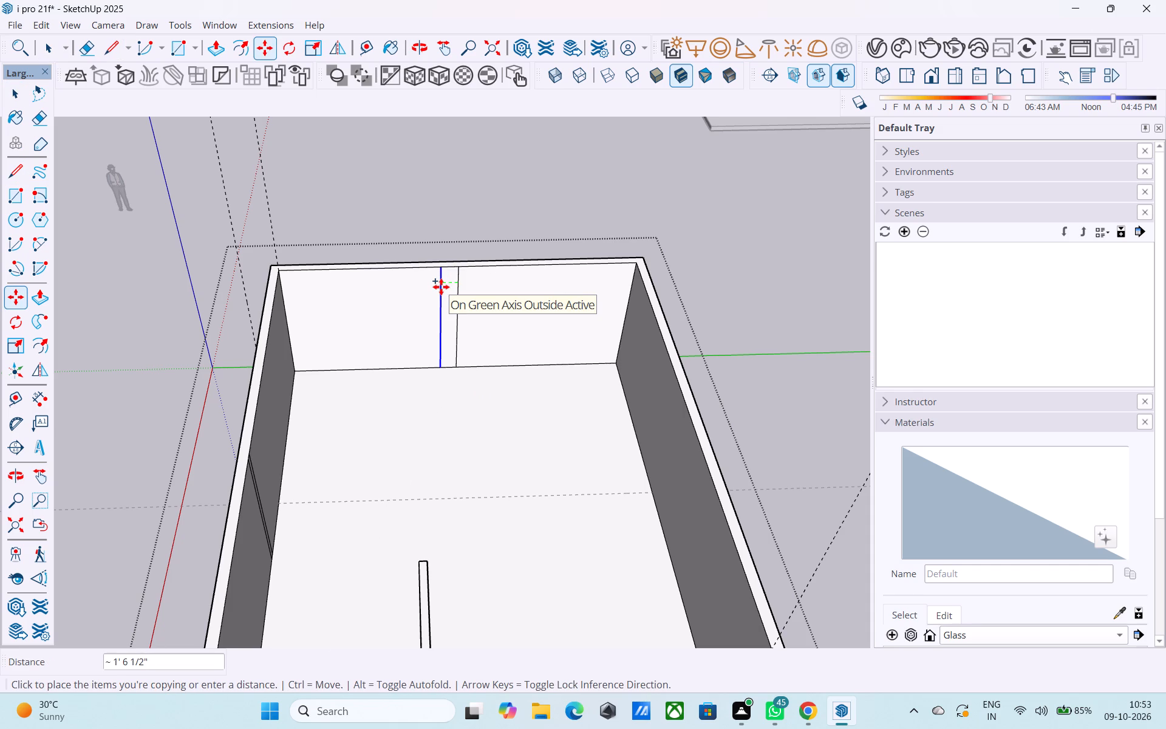
type("3\"")
key("Return")
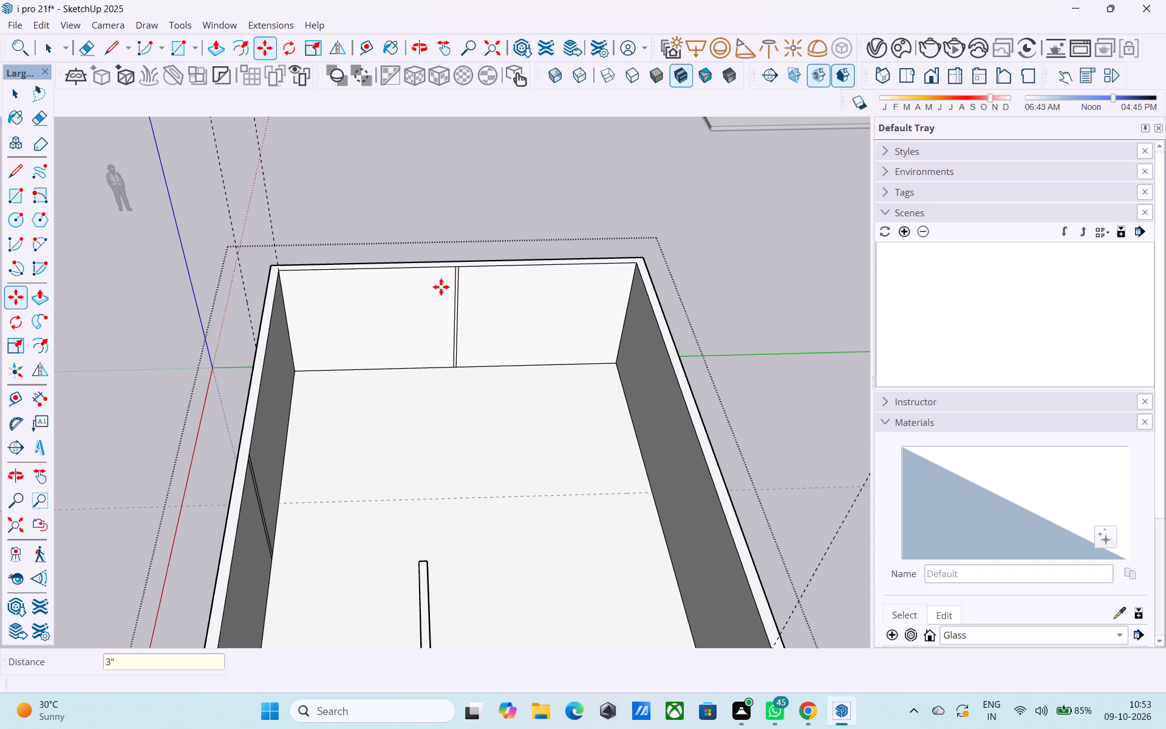
Copy the back wall's vertical centre line 3" along the wall toward the side wall farthest from the origin.
scroll(449, 287, "up", 10)
left_click(471, 286)
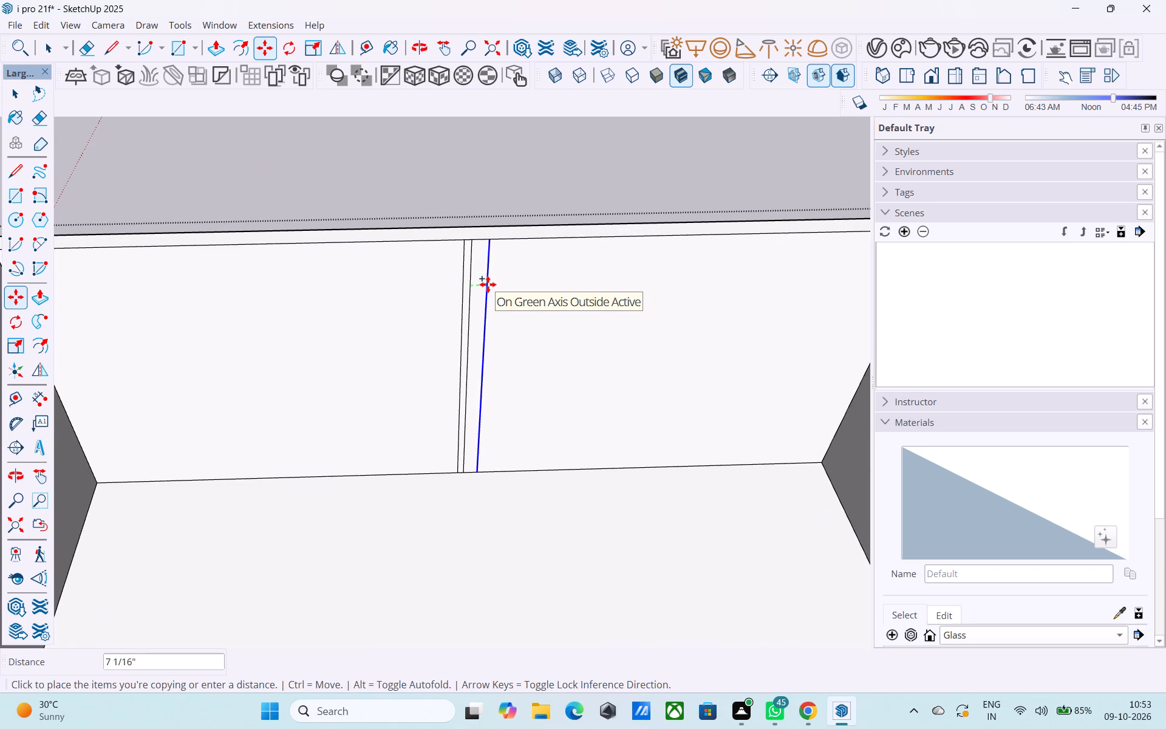
key("6")
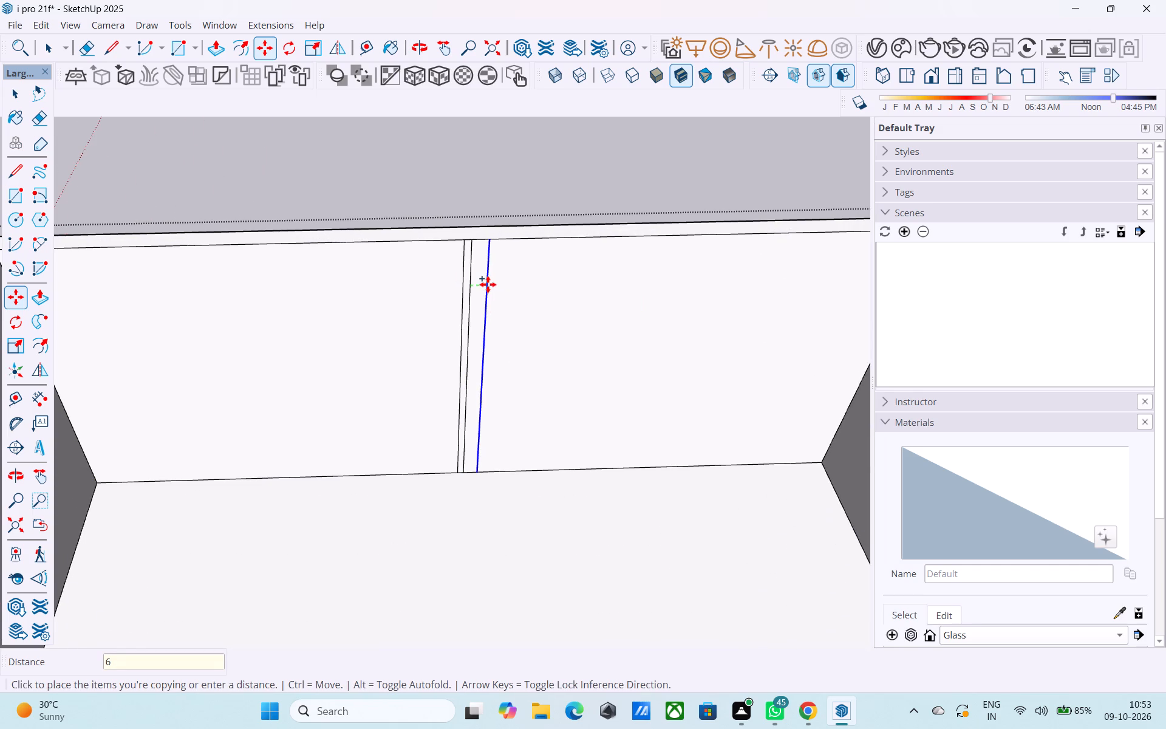
key("BackSpace")
type("3\"")
key("Return")
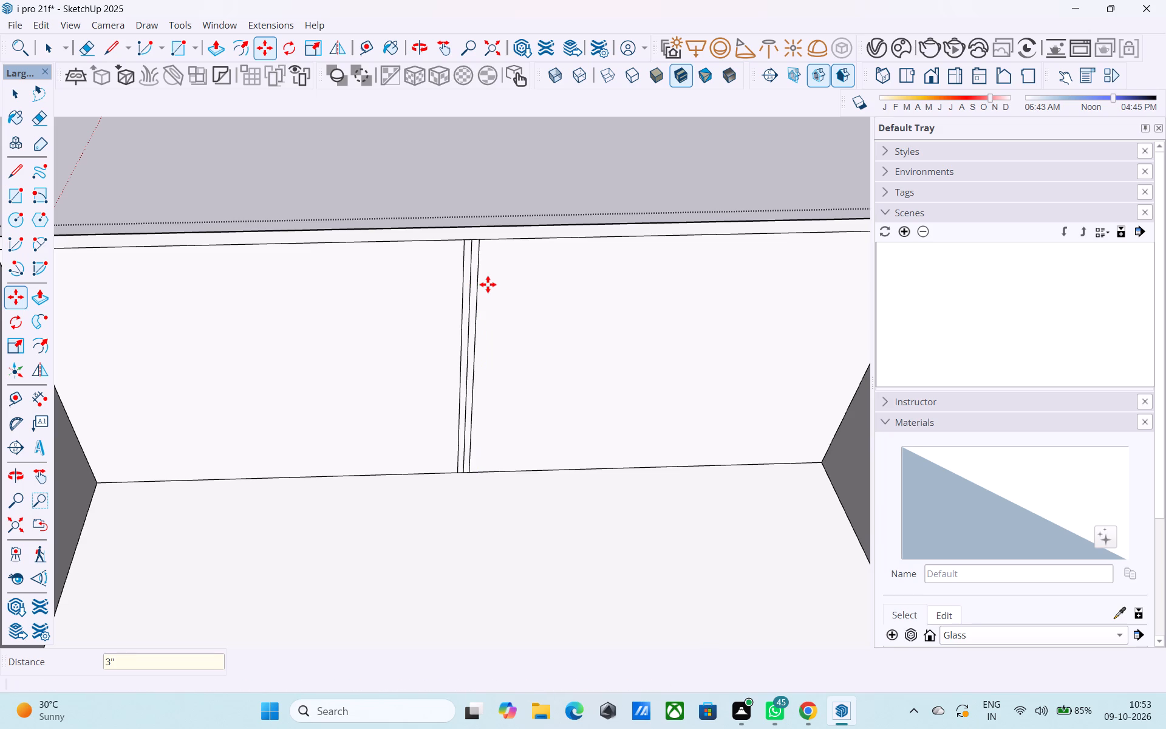
Erase the original centre line between the two 3" copies on the back wall.
key("e")
left_click(469, 266)
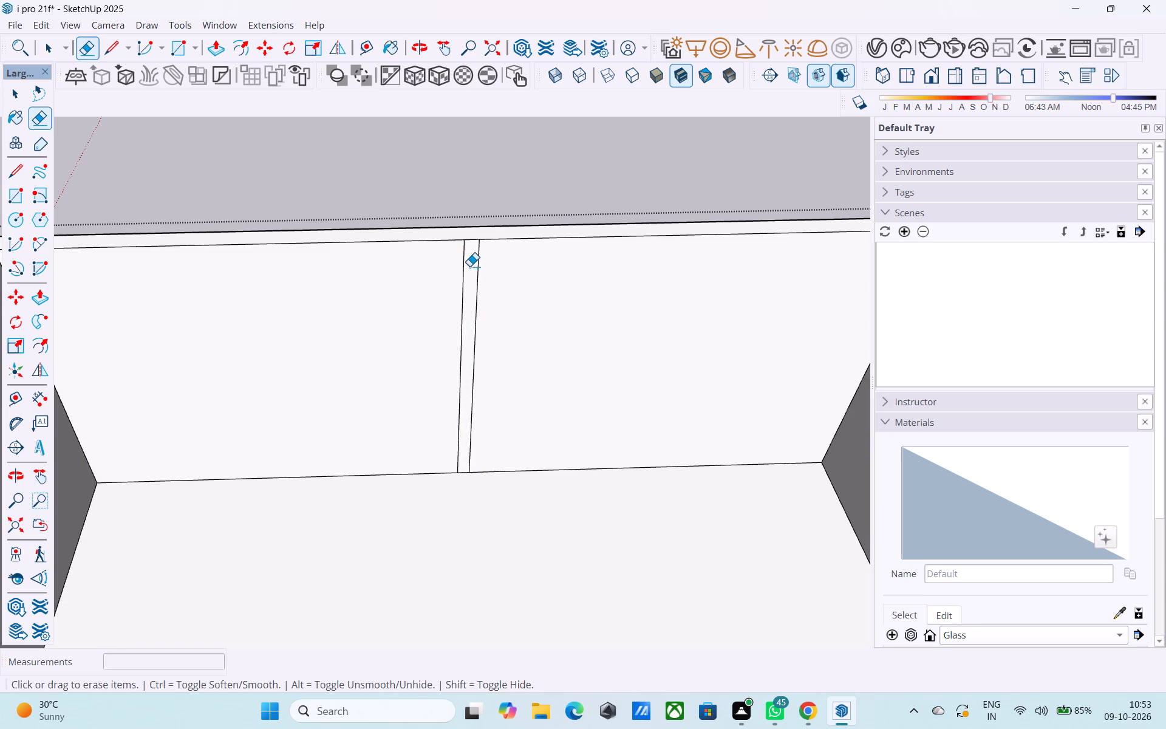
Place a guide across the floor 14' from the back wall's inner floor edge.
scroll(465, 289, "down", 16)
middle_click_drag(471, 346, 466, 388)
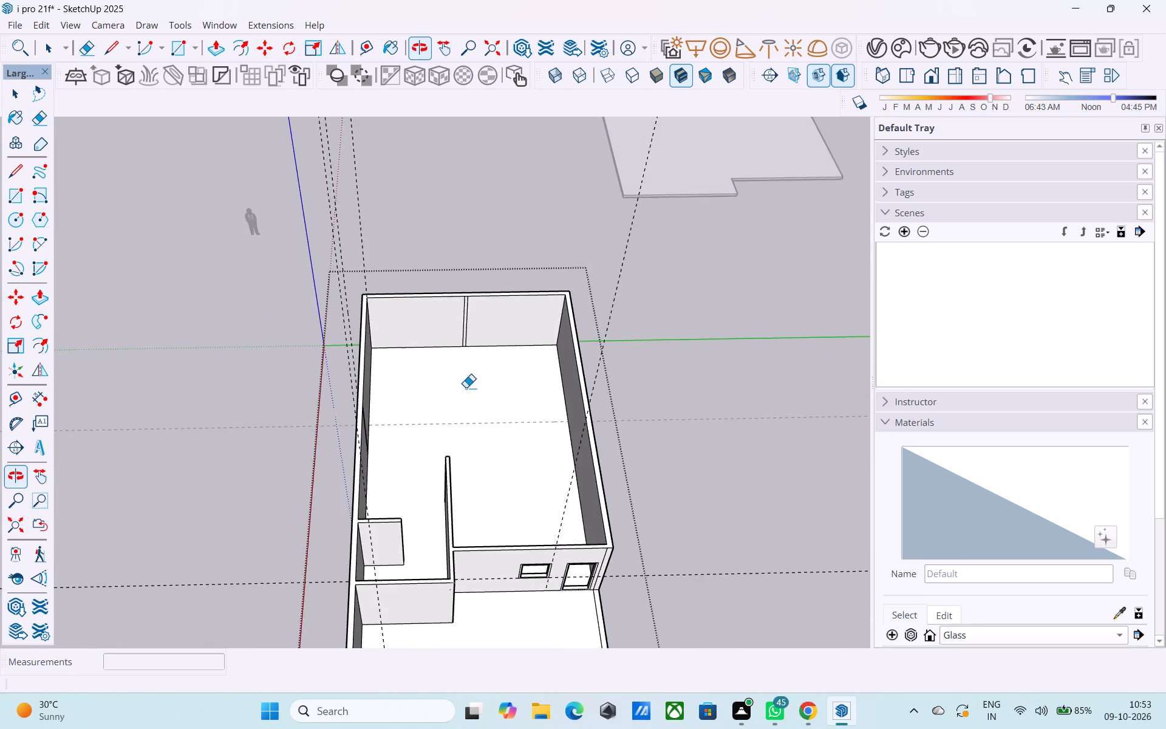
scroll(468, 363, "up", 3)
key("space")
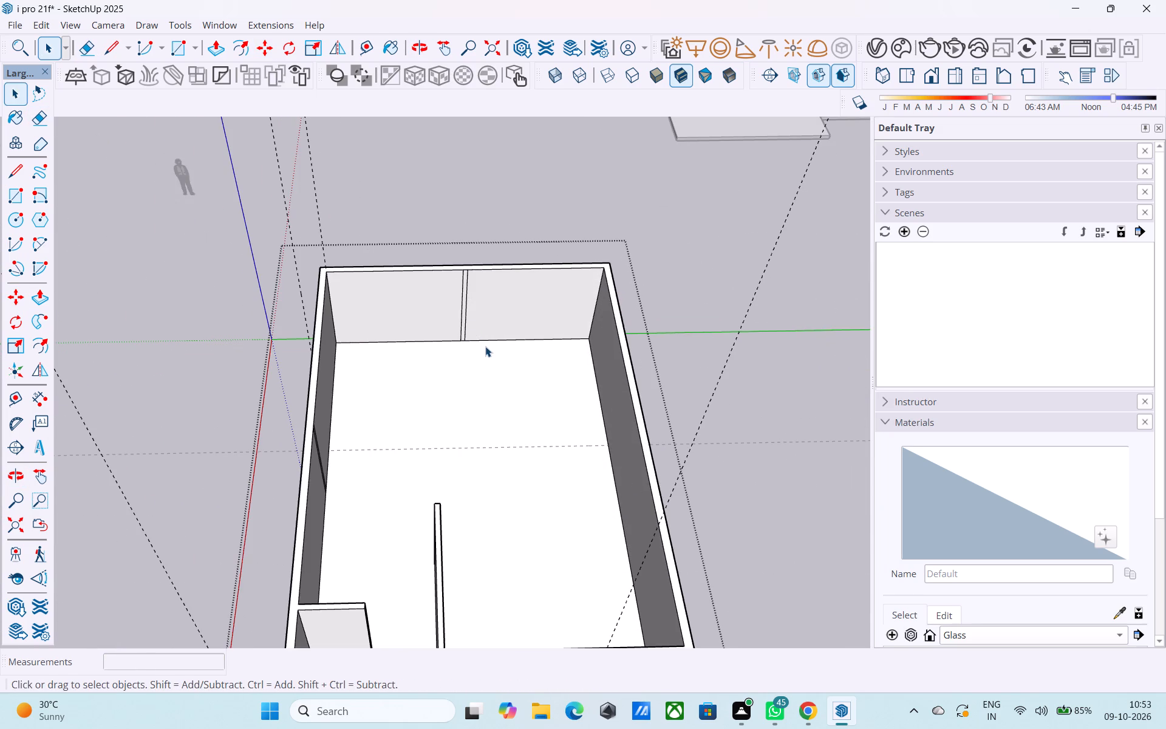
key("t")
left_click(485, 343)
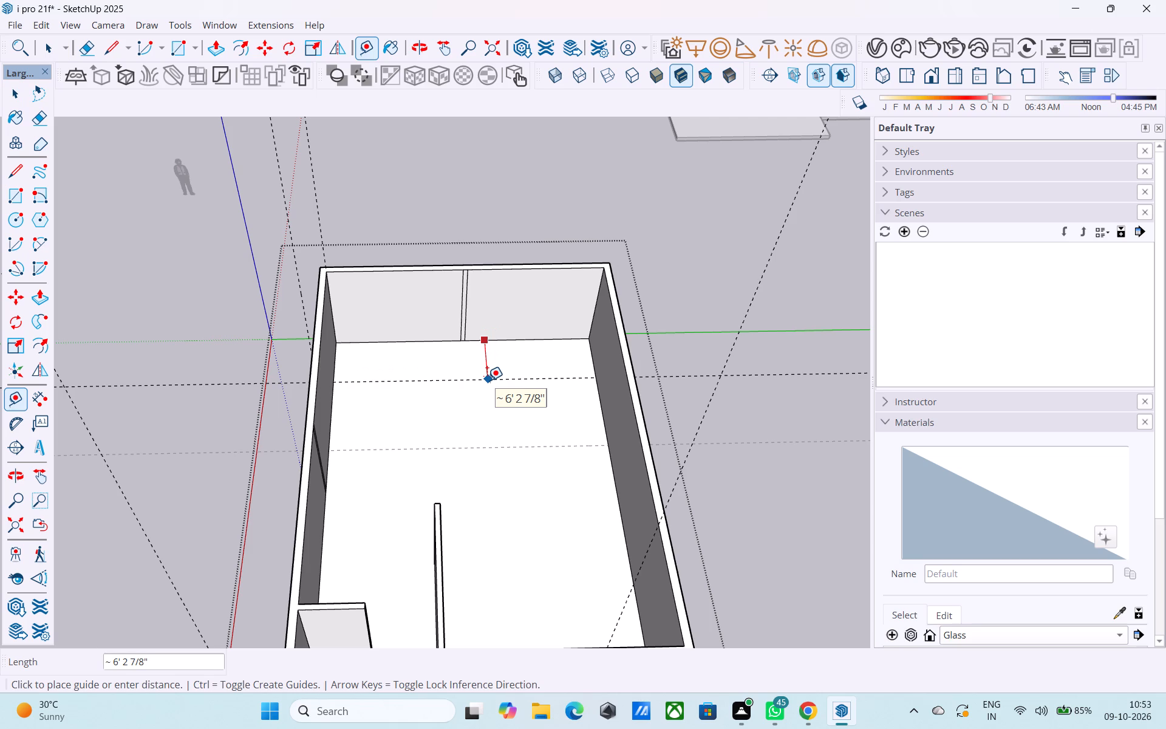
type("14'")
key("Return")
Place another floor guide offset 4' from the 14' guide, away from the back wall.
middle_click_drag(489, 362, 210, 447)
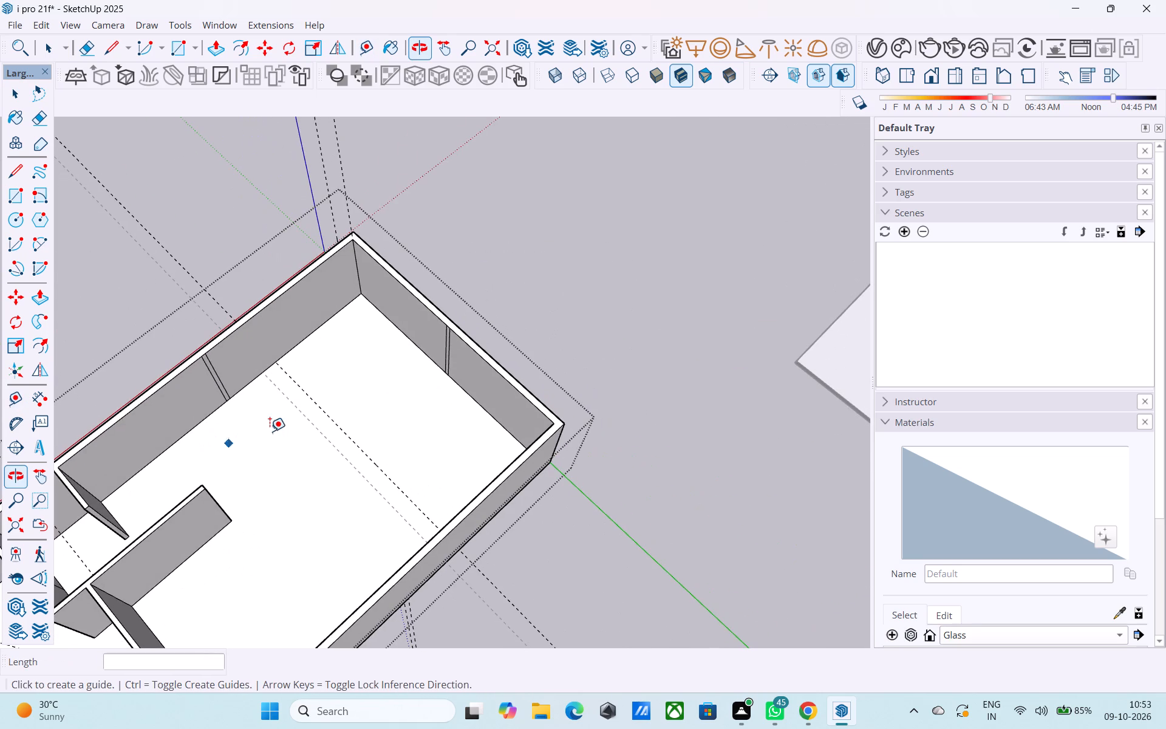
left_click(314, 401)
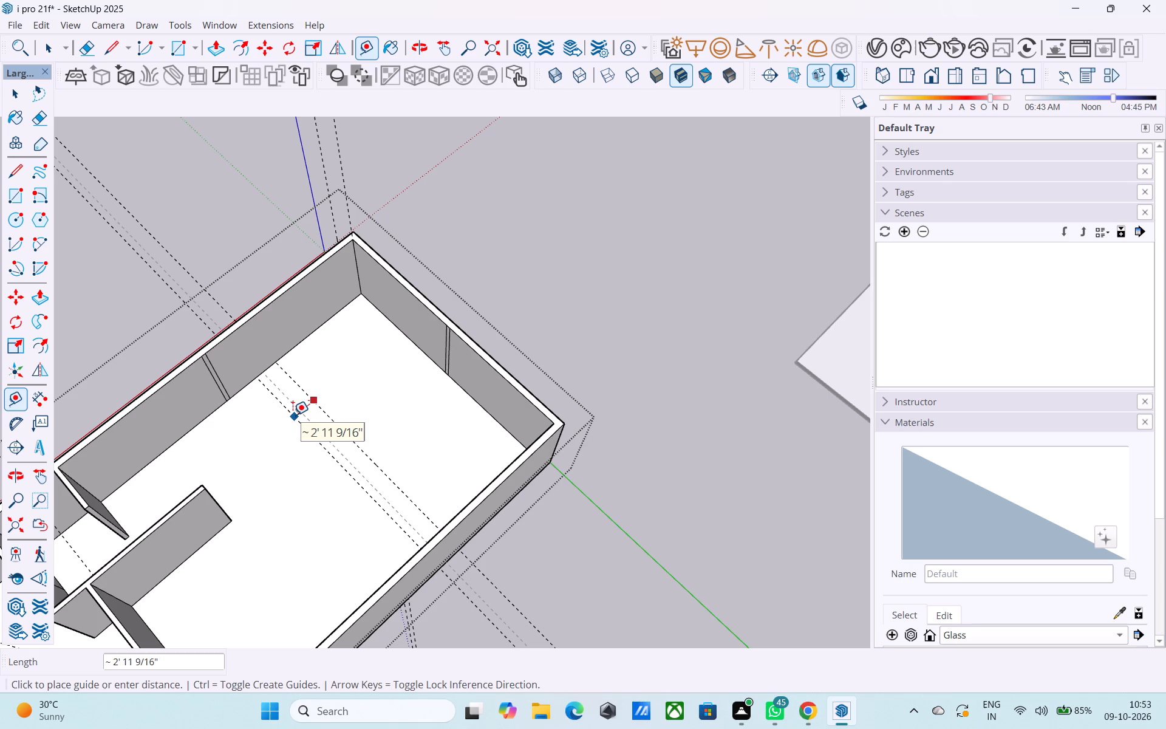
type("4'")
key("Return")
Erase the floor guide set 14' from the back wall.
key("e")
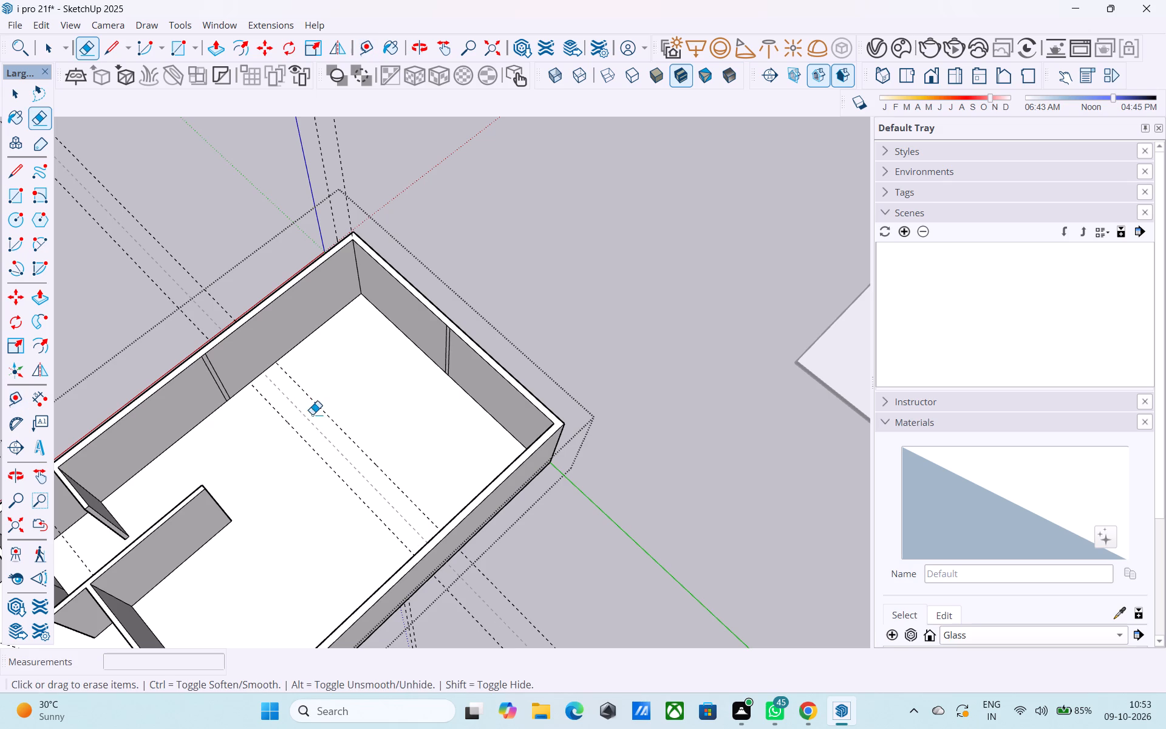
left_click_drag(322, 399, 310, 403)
Leave the house group and erase the old guide crossing the floor just in front of the newly offset guide.
key("space")
left_click(510, 300)
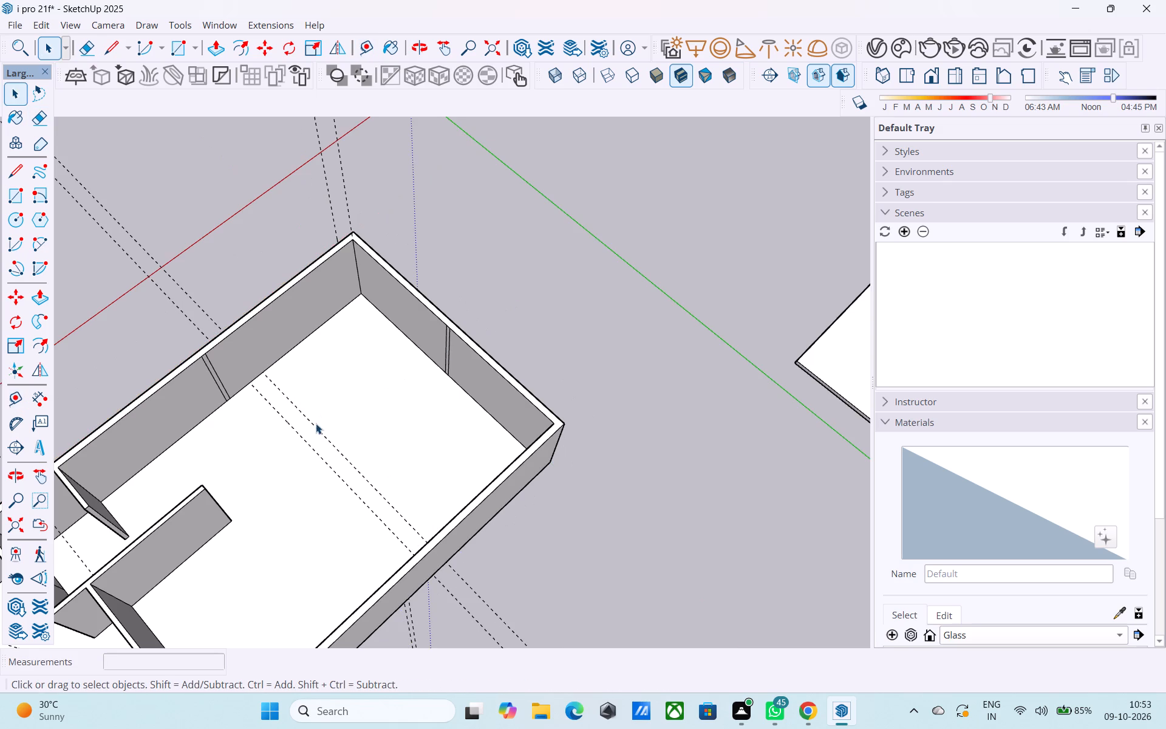
key("e")
left_click(316, 423)
key("space")
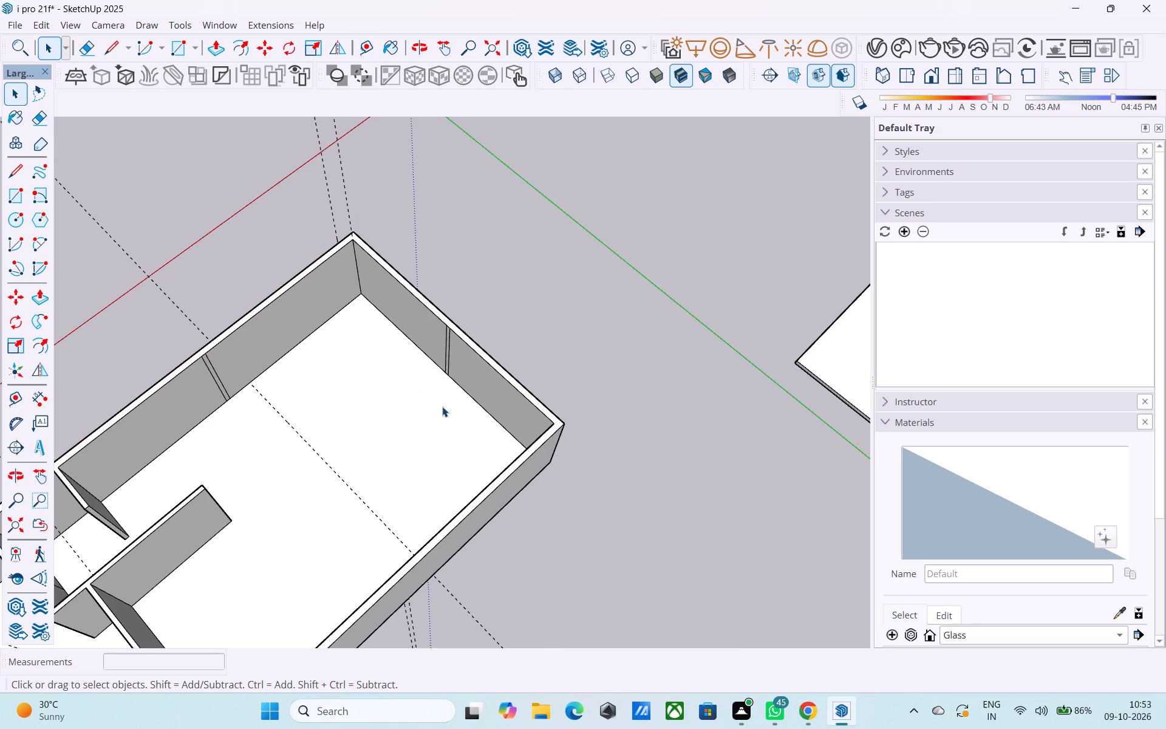
Inside the house group, check the distance from the back corner to the remaining floor guide with a trial Line, keeping no line.
double_click(442, 406)
middle_click_drag(398, 445, 600, 319)
scroll(443, 388, "up", 1)
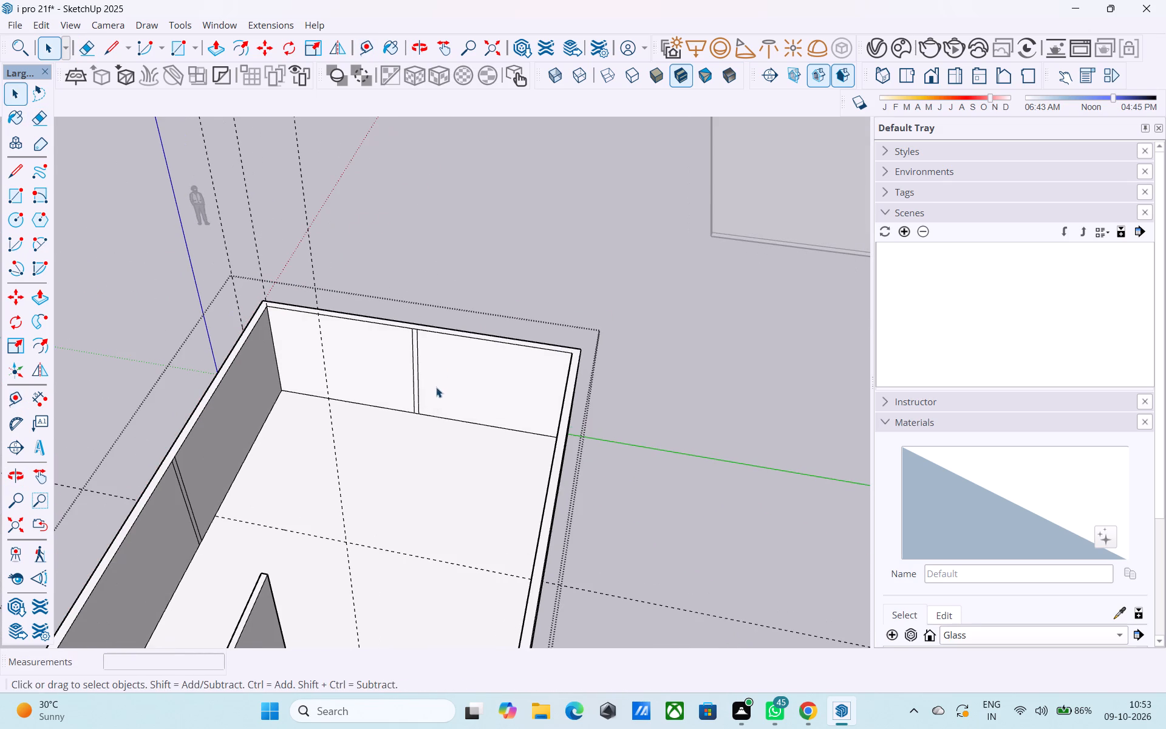
key("l")
left_click(285, 392)
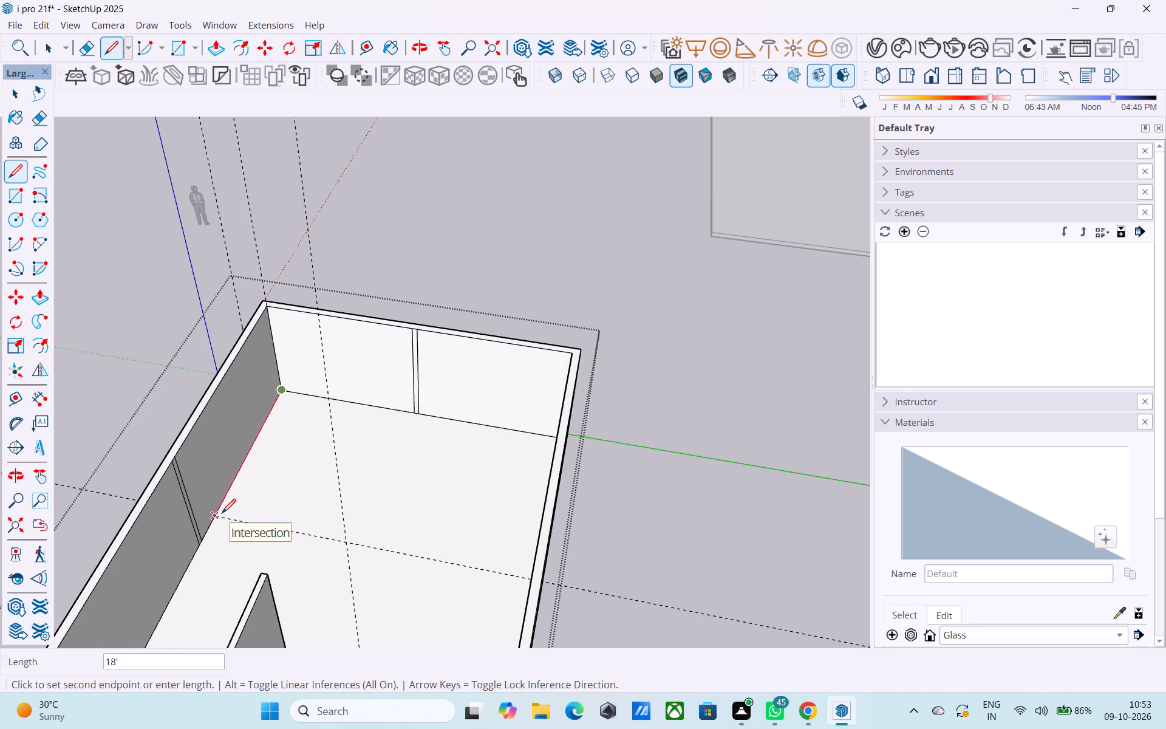
middle_click_drag(224, 507, 455, 439)
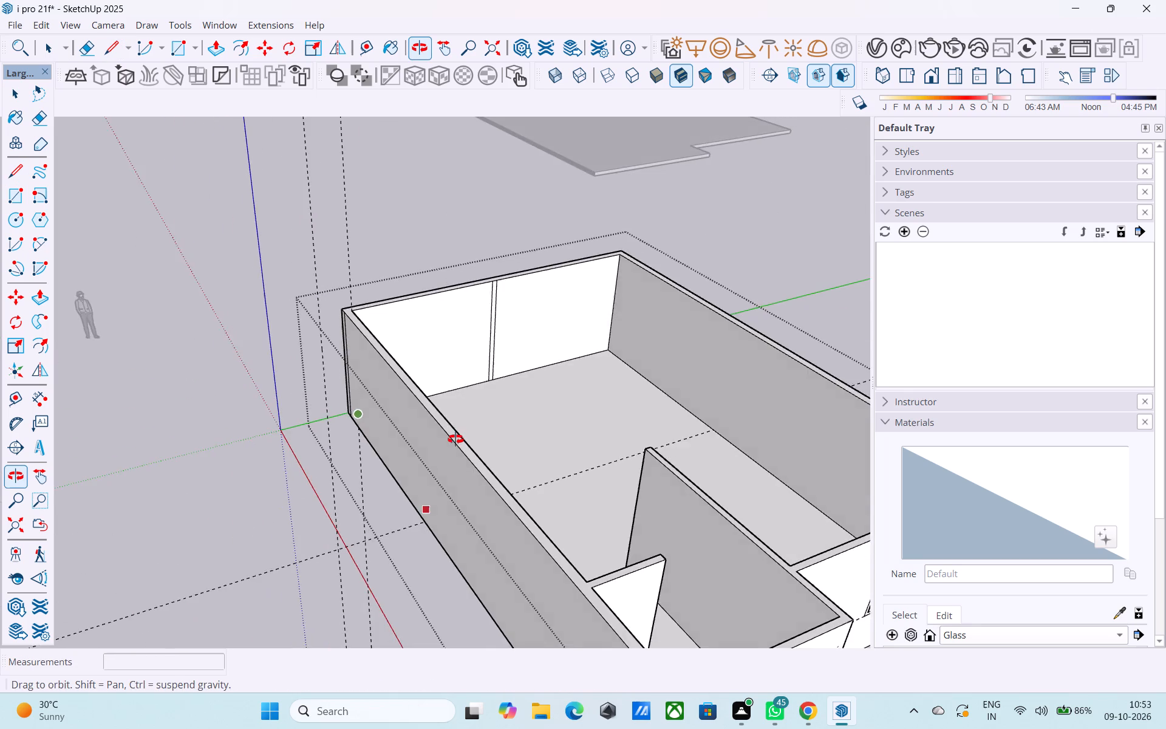
middle_click_drag(455, 439, 355, 432)
middle_click_drag(472, 448, 283, 476, "shift")
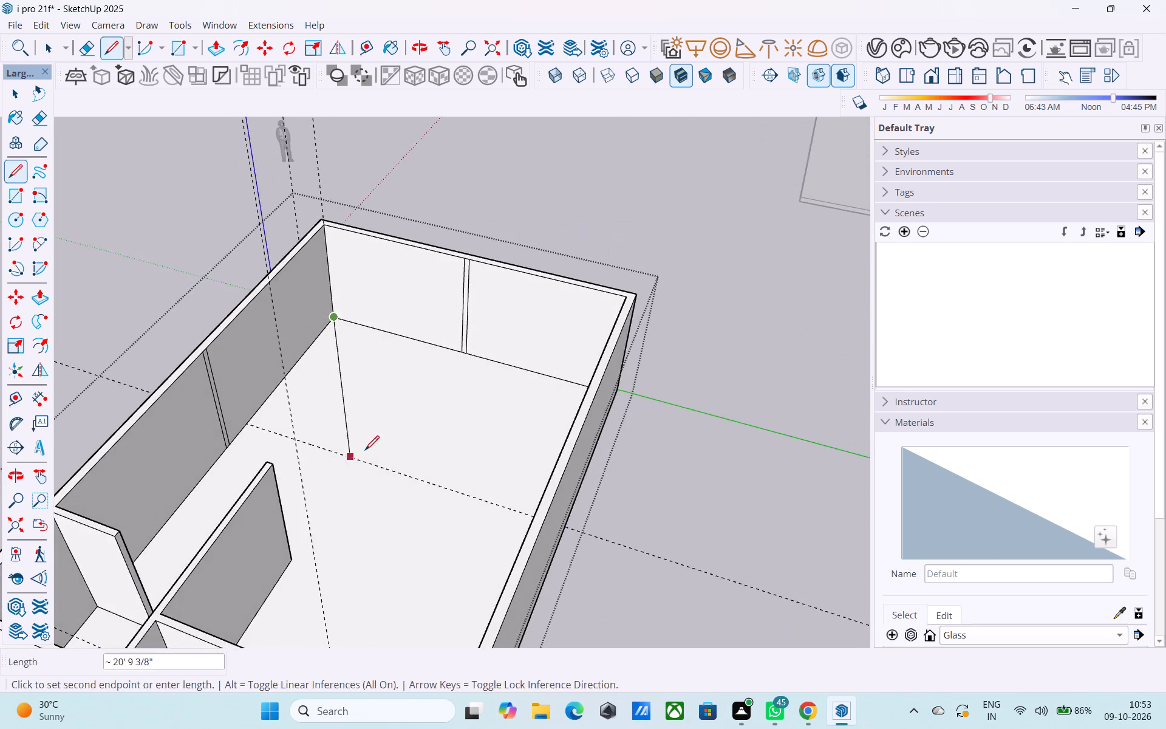
middle_click_drag(365, 451, 267, 488, "shift")
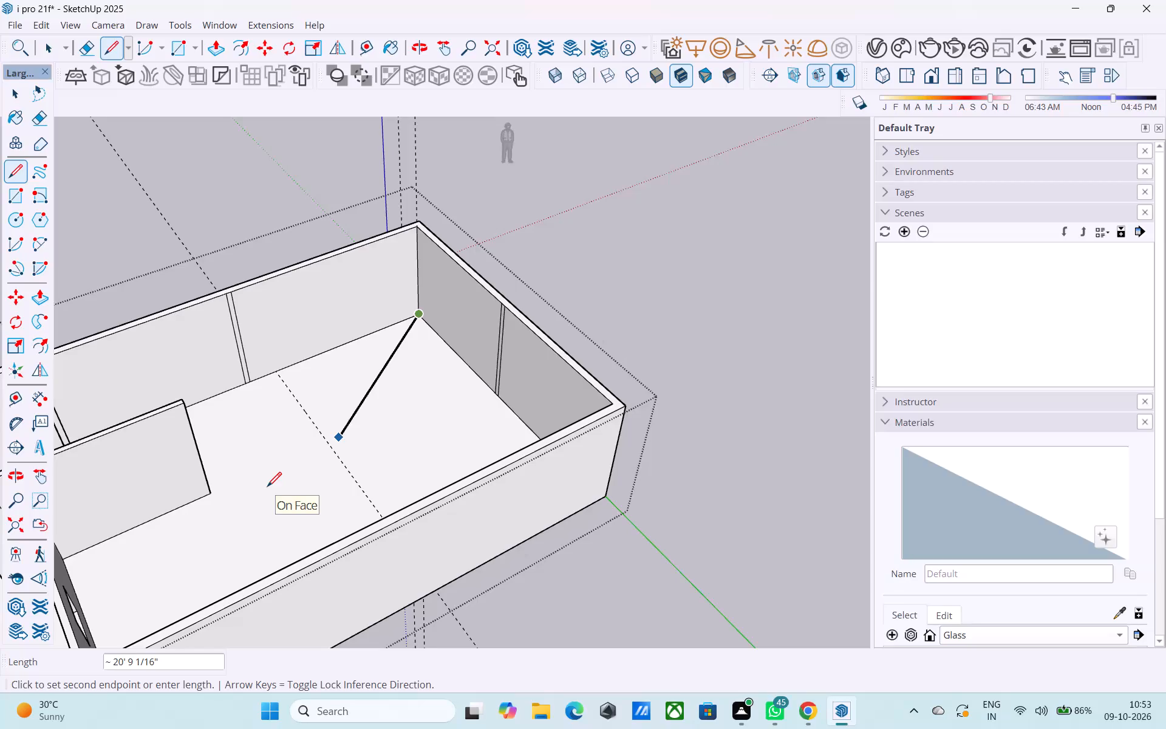
key("space")
triple_click(273, 488)
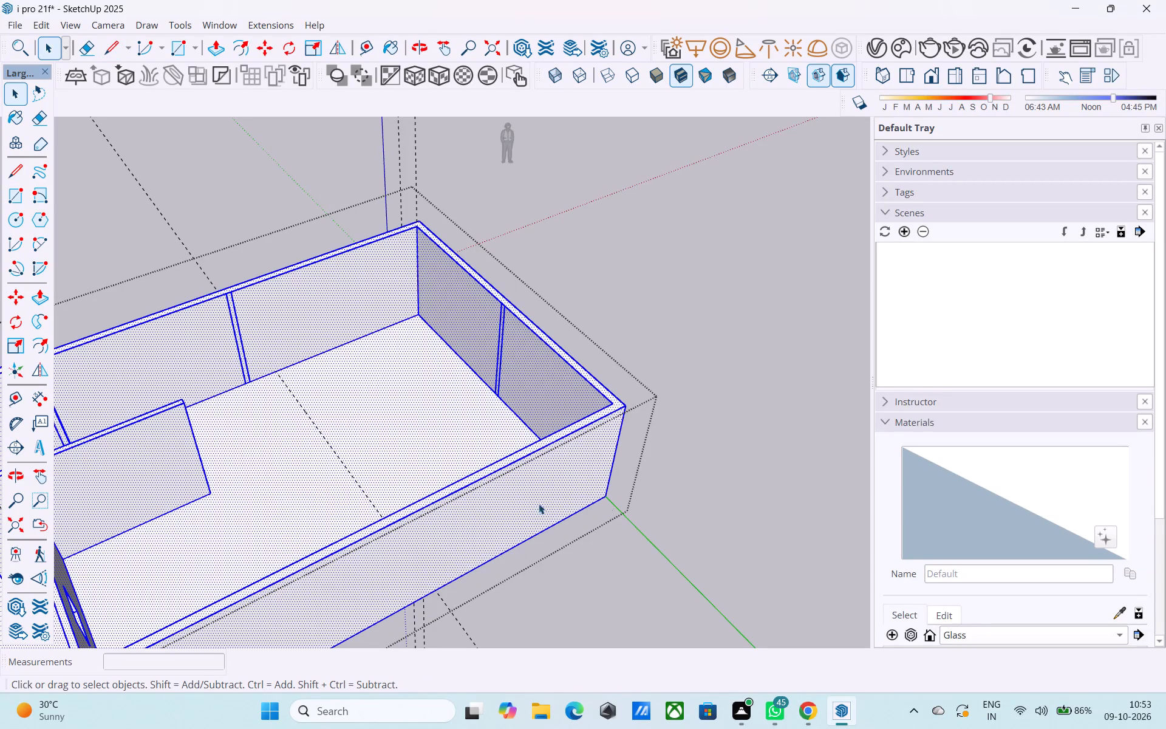
left_click(687, 505)
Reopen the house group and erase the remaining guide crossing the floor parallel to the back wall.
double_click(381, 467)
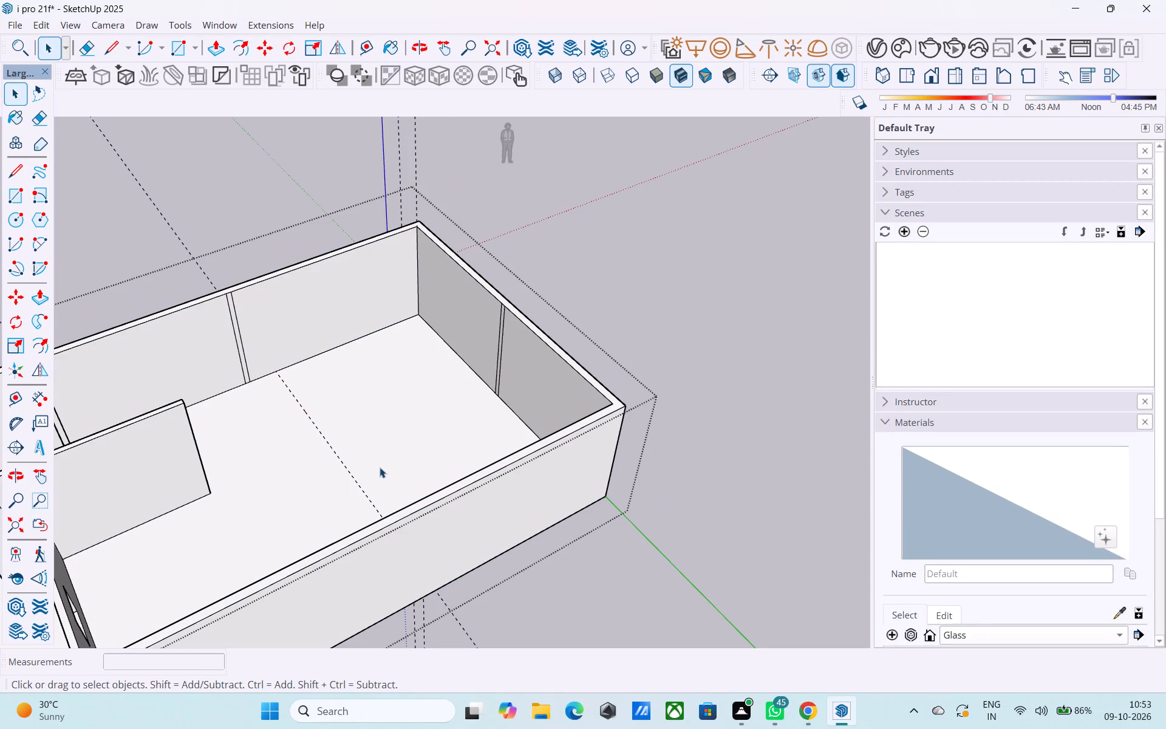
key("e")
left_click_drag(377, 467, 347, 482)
Draw a 14' line along the long side wall's floor edge, starting from the back corner nearest the origin.
middle_click_drag(346, 480, 493, 489)
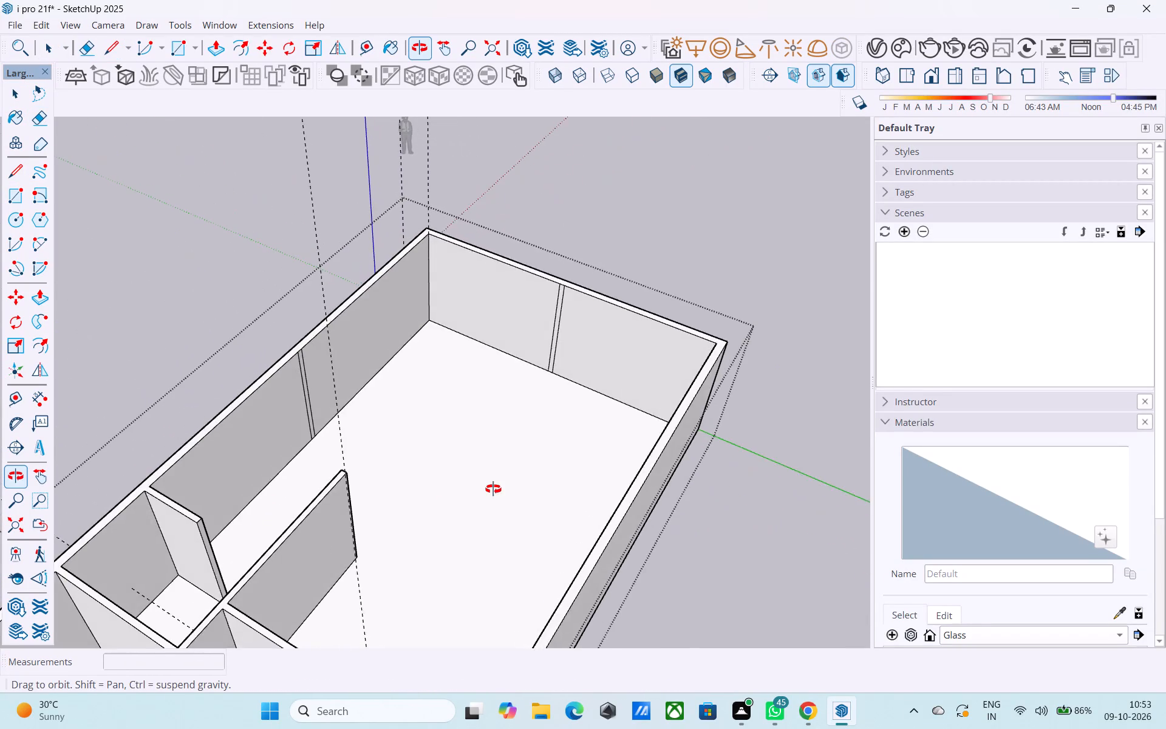
middle_click_drag(493, 489, 548, 489)
key("space")
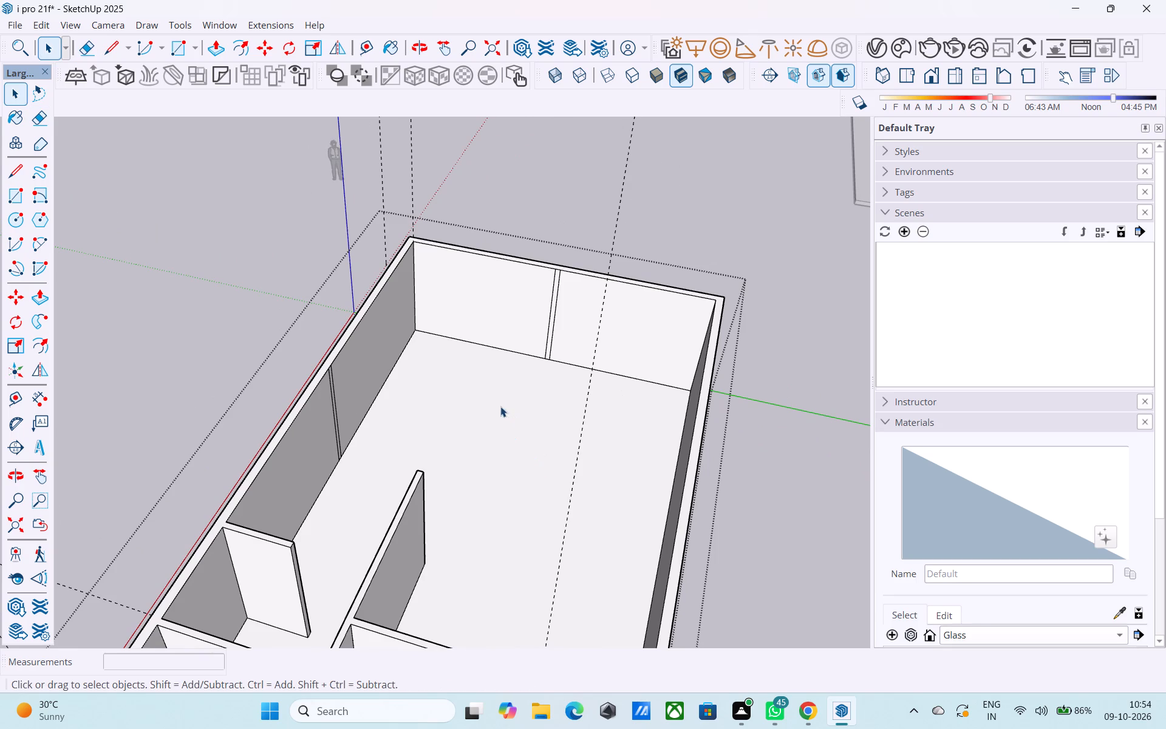
middle_click_drag(480, 363, 355, 363)
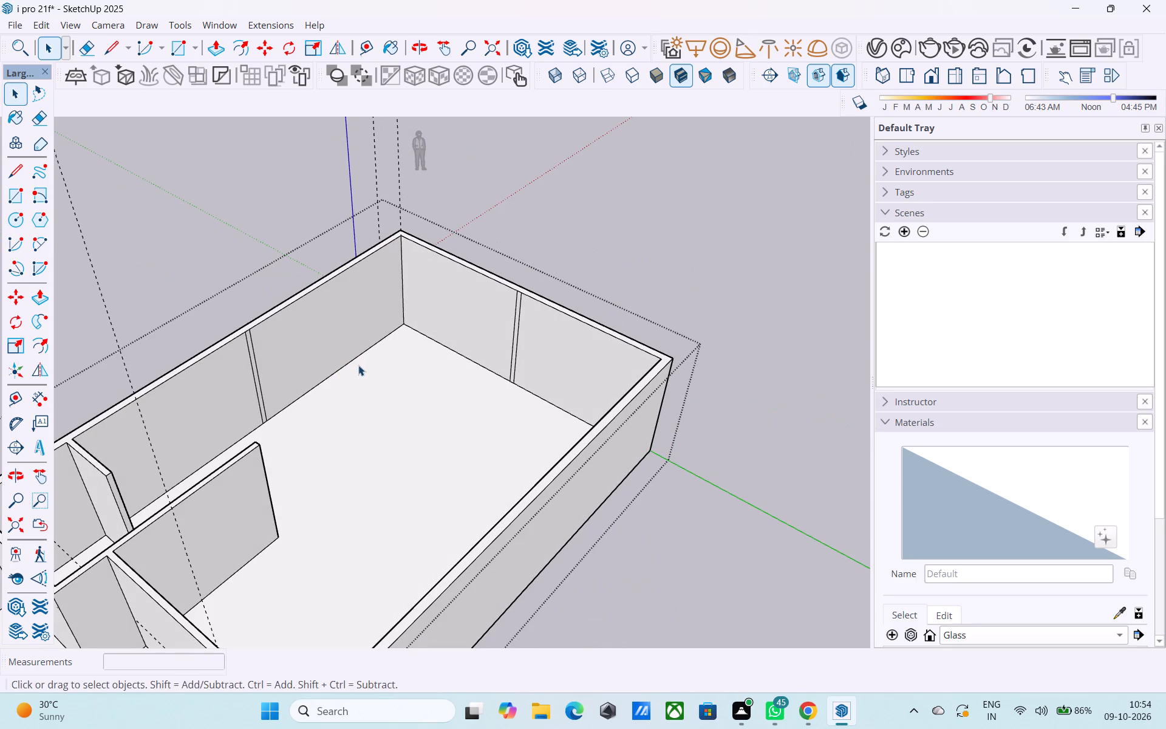
key("l")
left_click(402, 321)
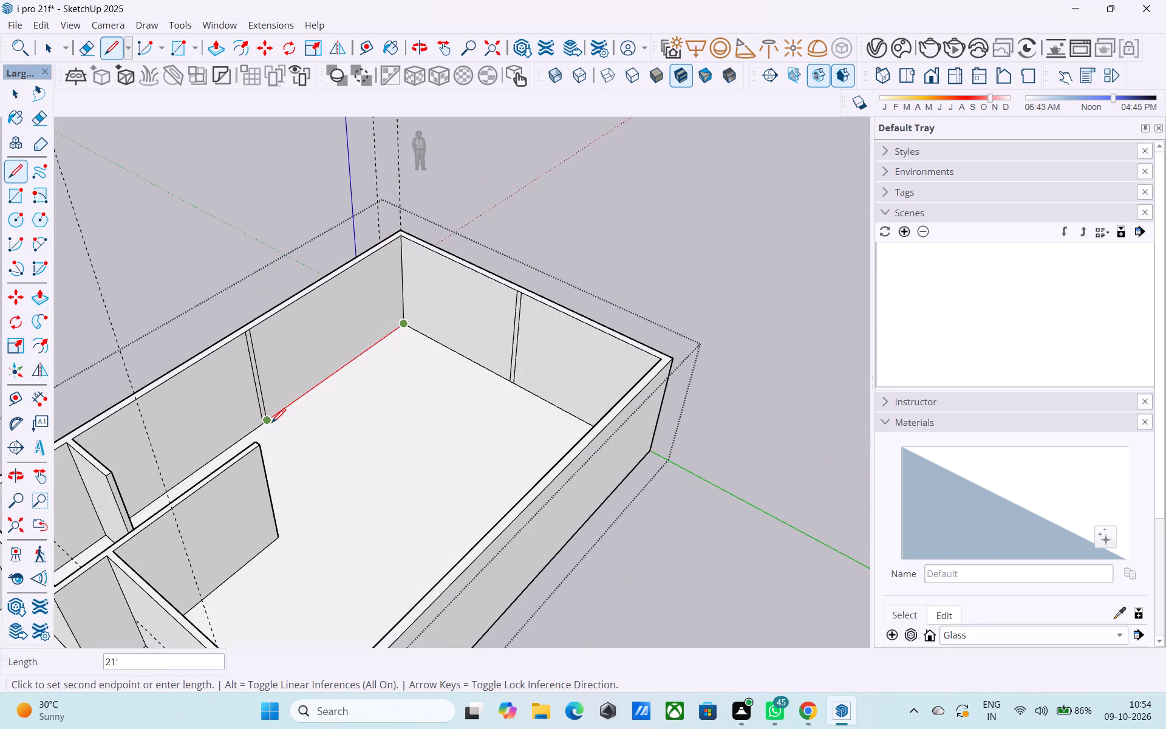
scroll(271, 424, "up", 2)
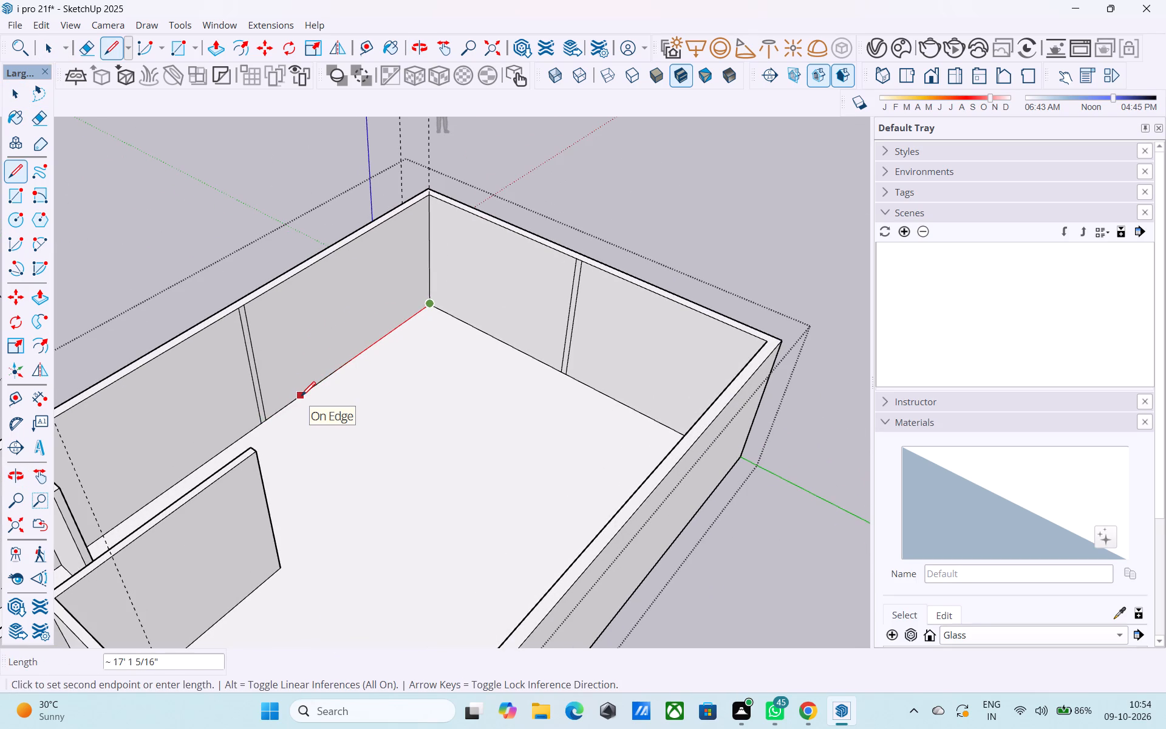
type("14'")
key("Return")
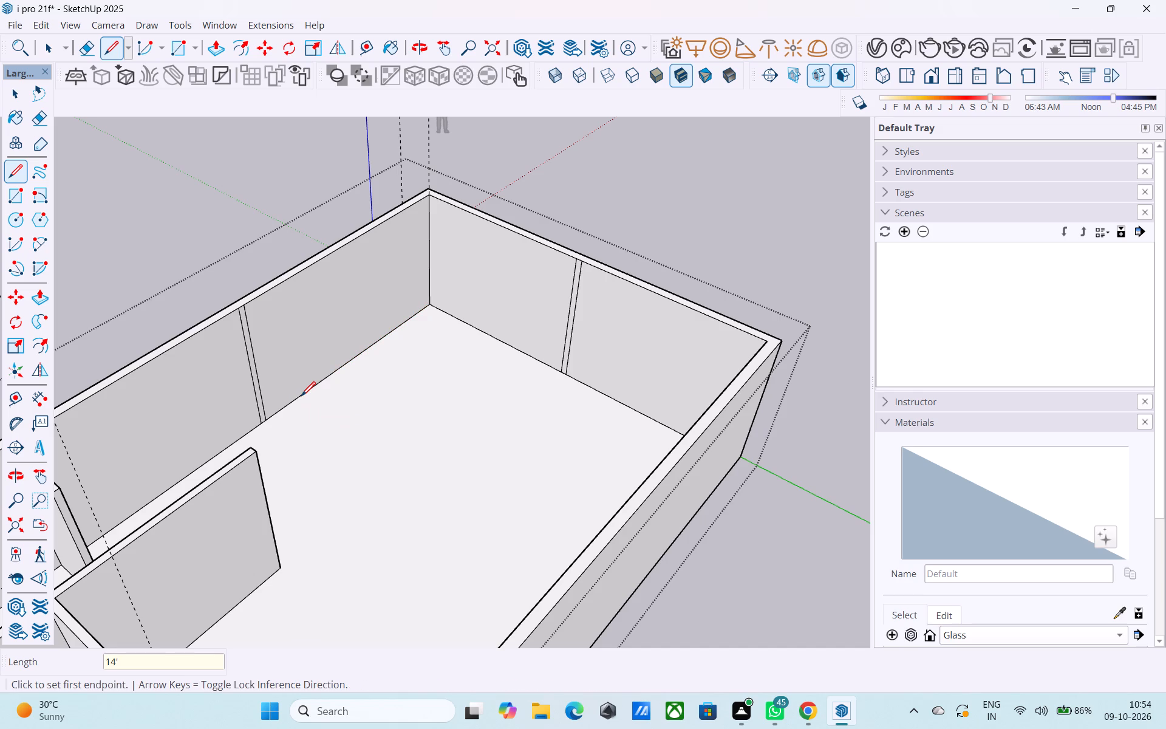
Place a guide across the floor 15' from the back wall's inner floor edge.
left_click(432, 301)
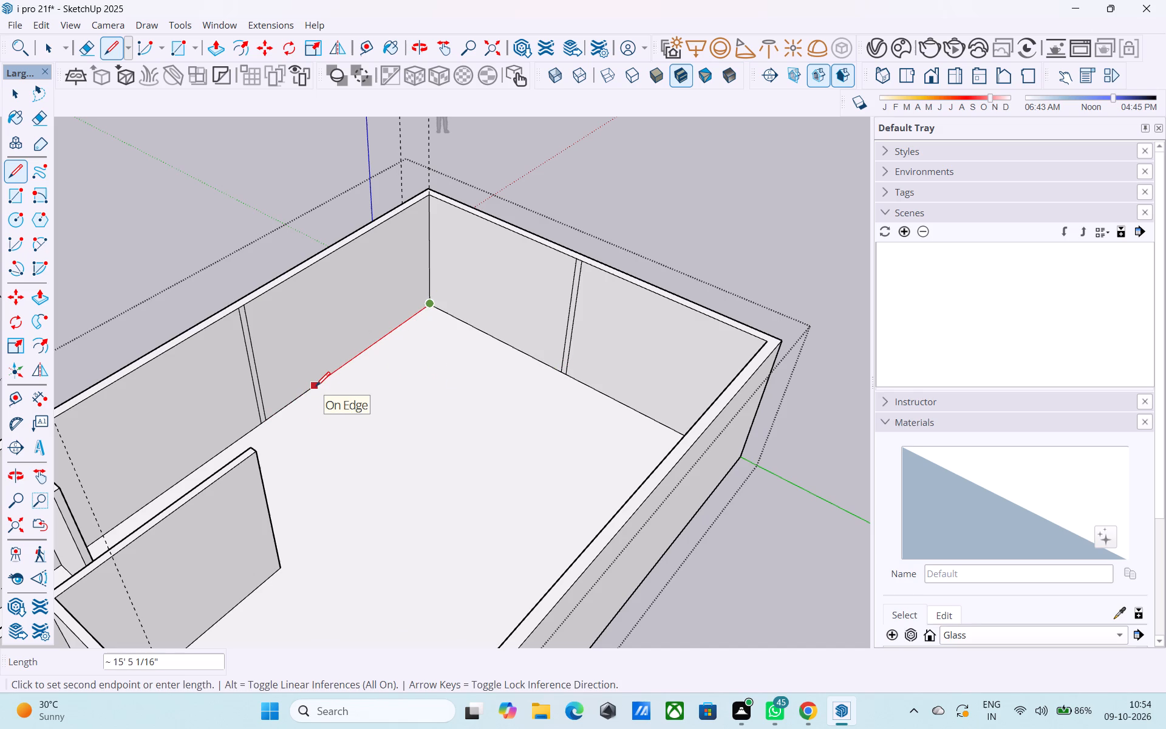
key("t")
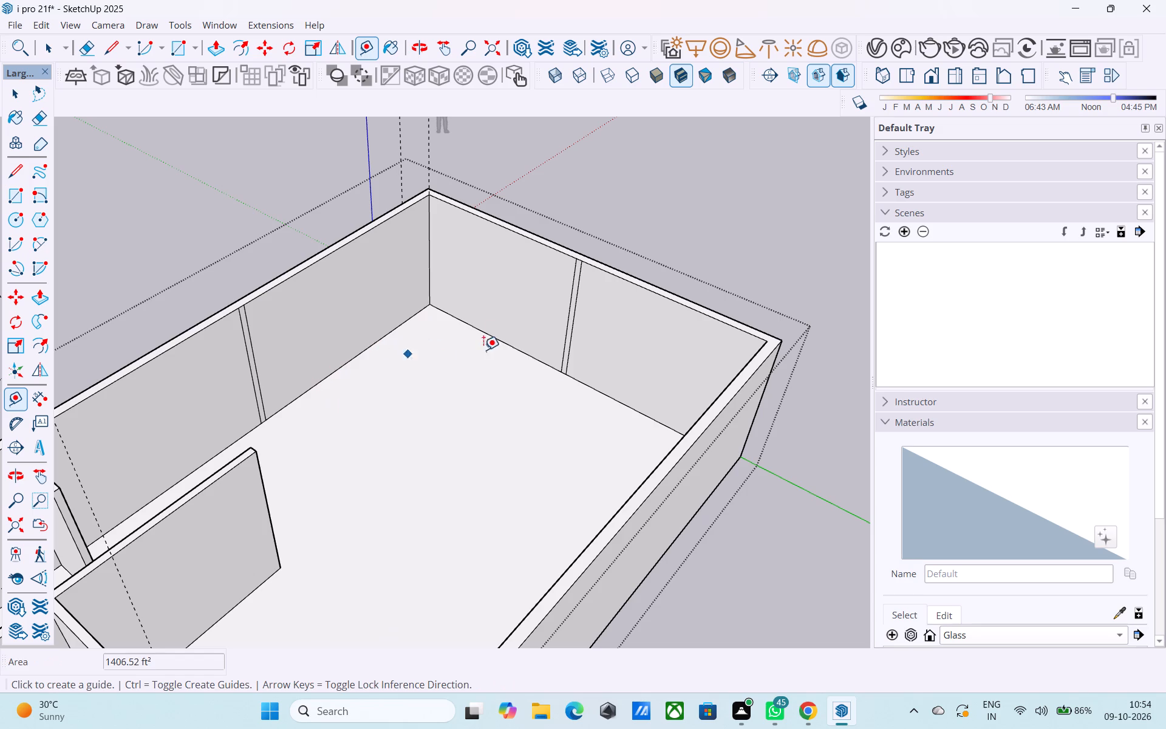
left_click(498, 340)
type("15'")
key("Return")
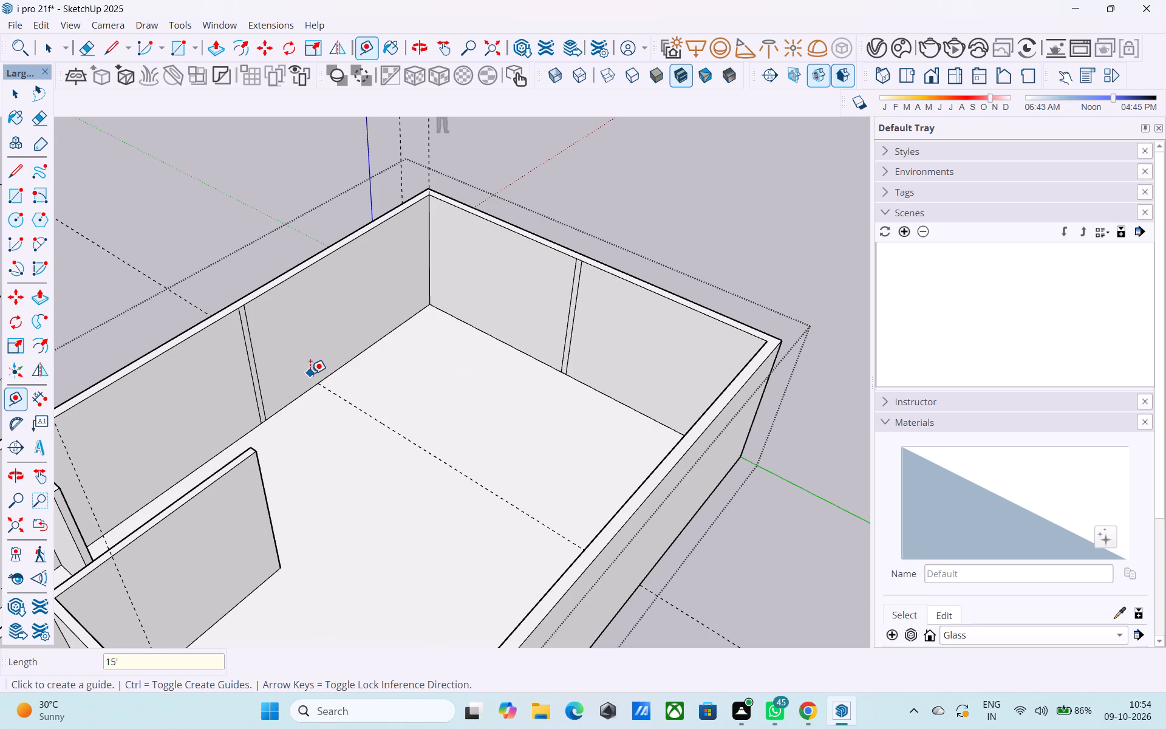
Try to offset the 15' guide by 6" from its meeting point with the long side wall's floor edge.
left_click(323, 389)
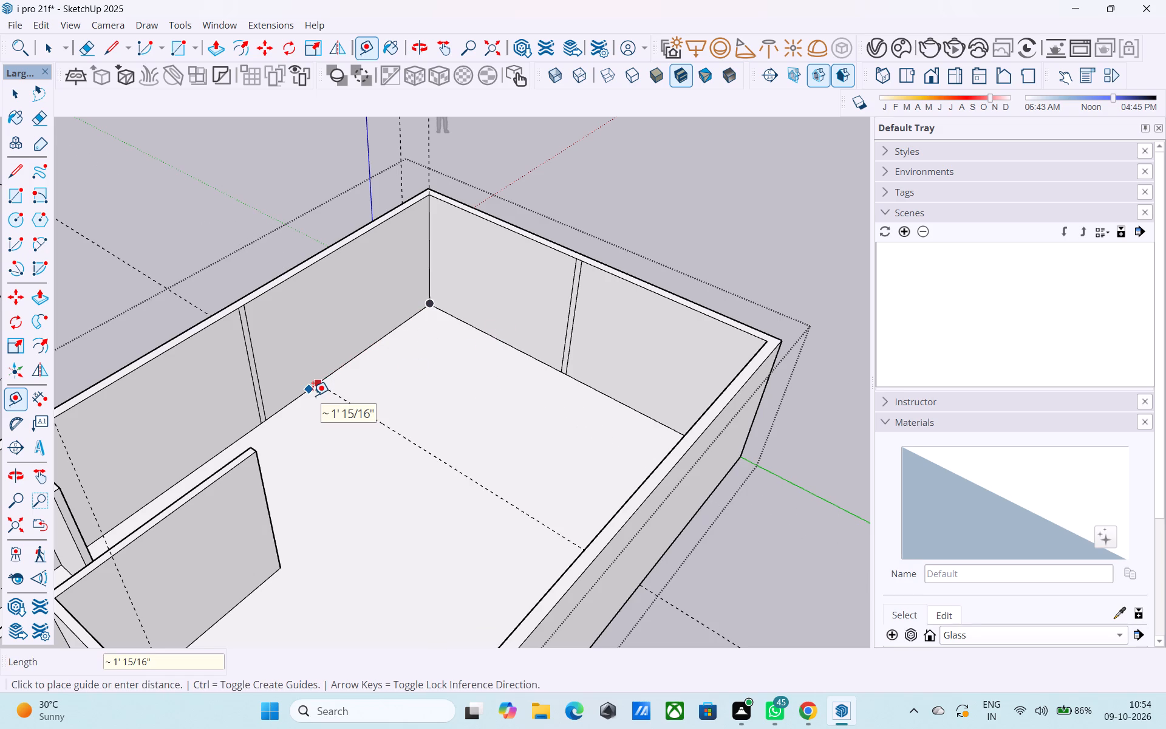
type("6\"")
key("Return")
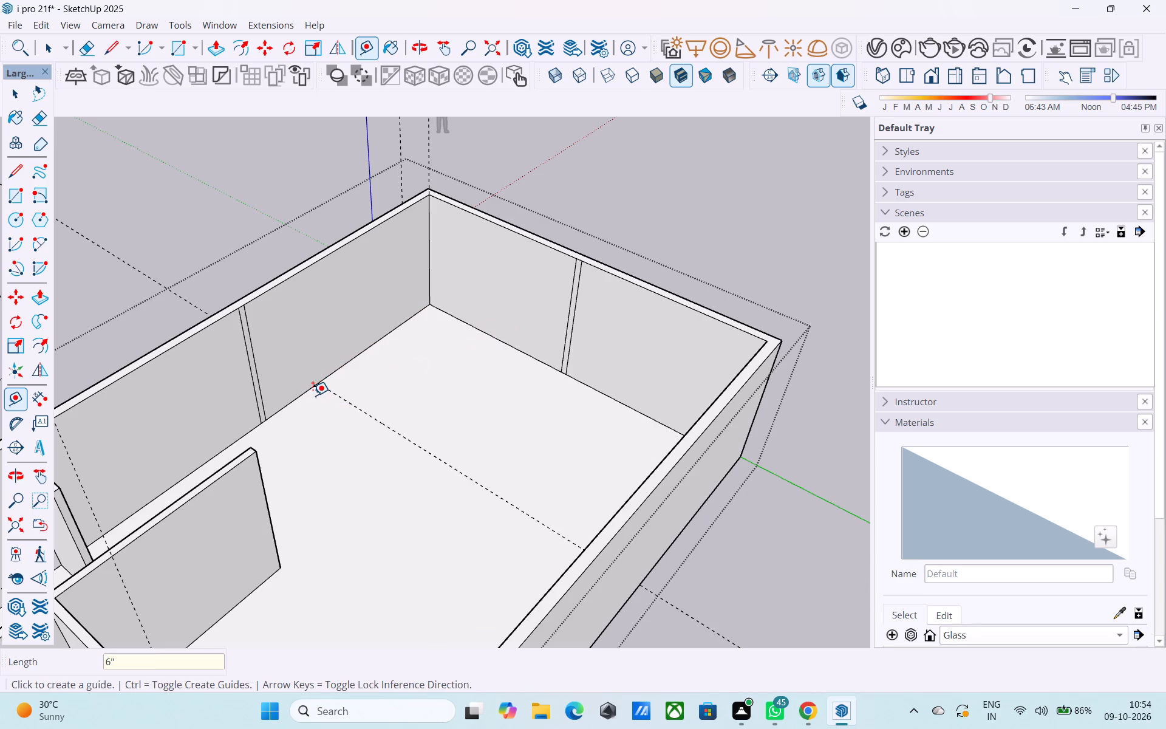
Place a parallel guide across the floor 6" beyond the 15' guide, away from the back wall.
scroll(324, 392, "up", 4)
scroll(324, 392, "down", 1)
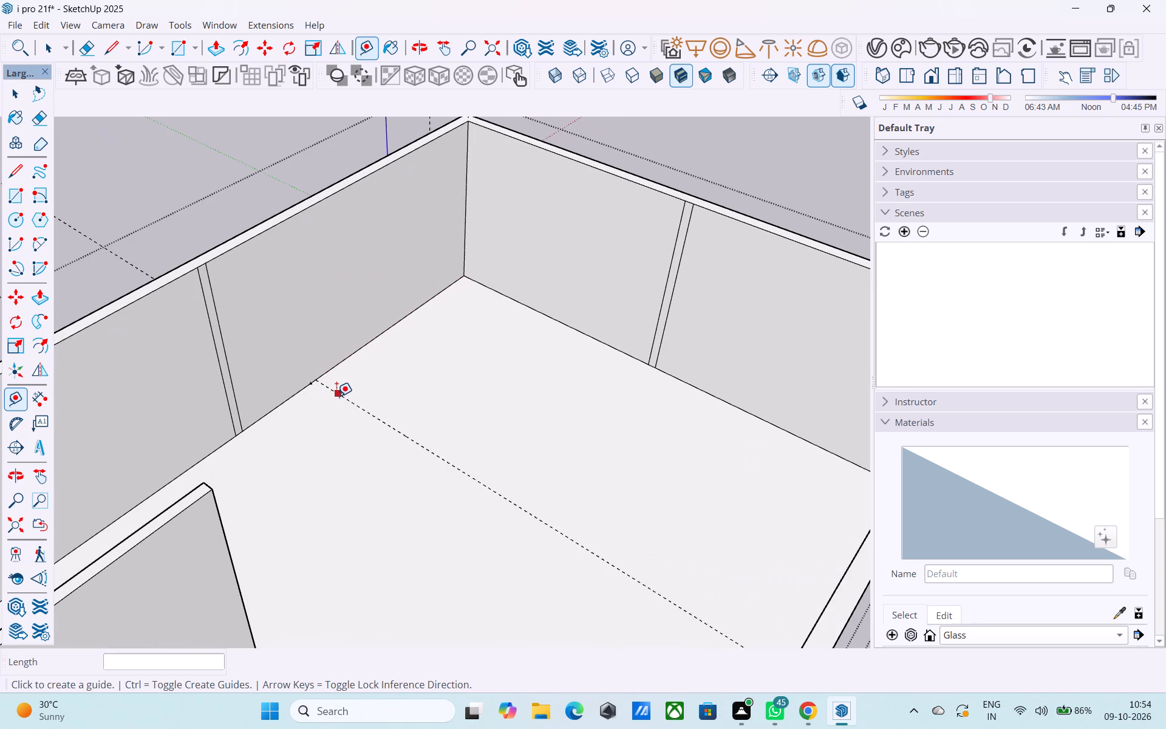
left_click(336, 396)
type("6\"")
key("Return")
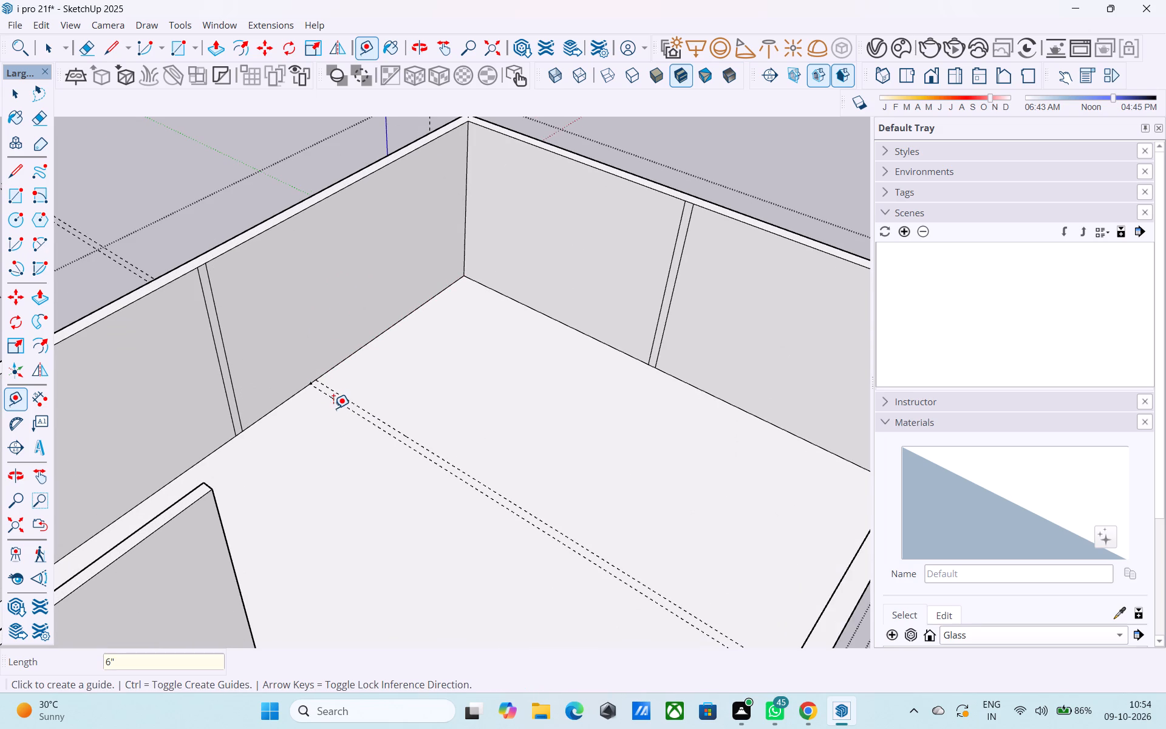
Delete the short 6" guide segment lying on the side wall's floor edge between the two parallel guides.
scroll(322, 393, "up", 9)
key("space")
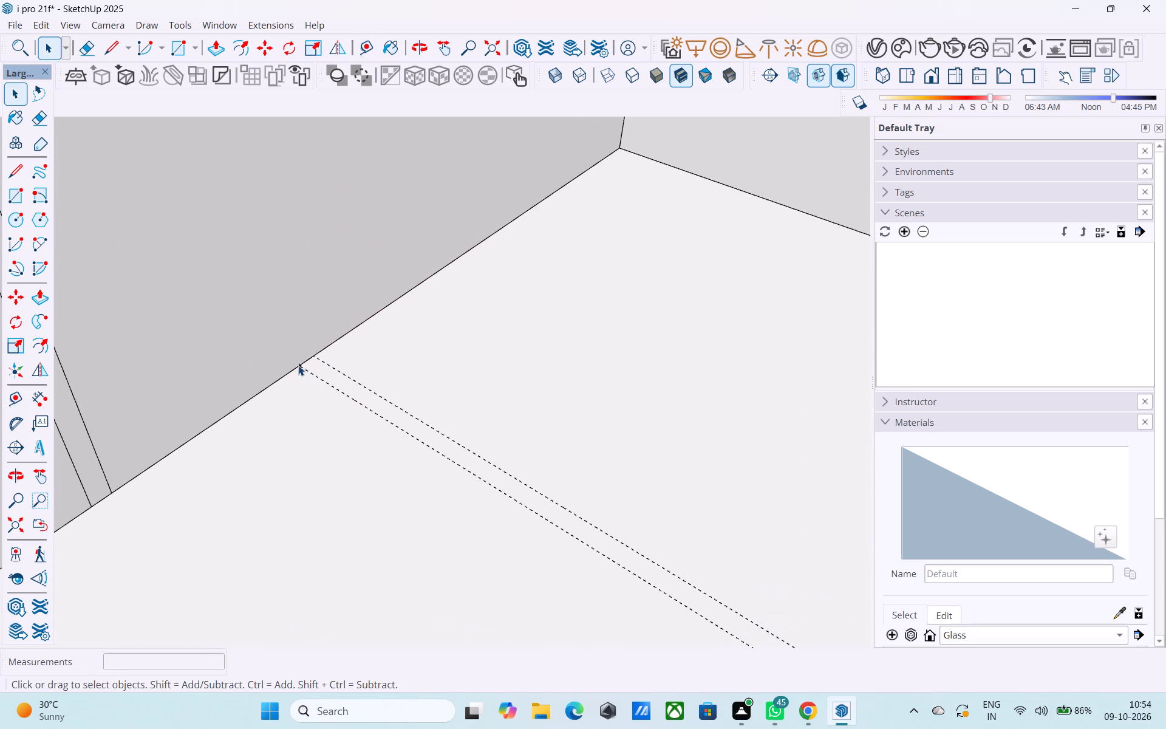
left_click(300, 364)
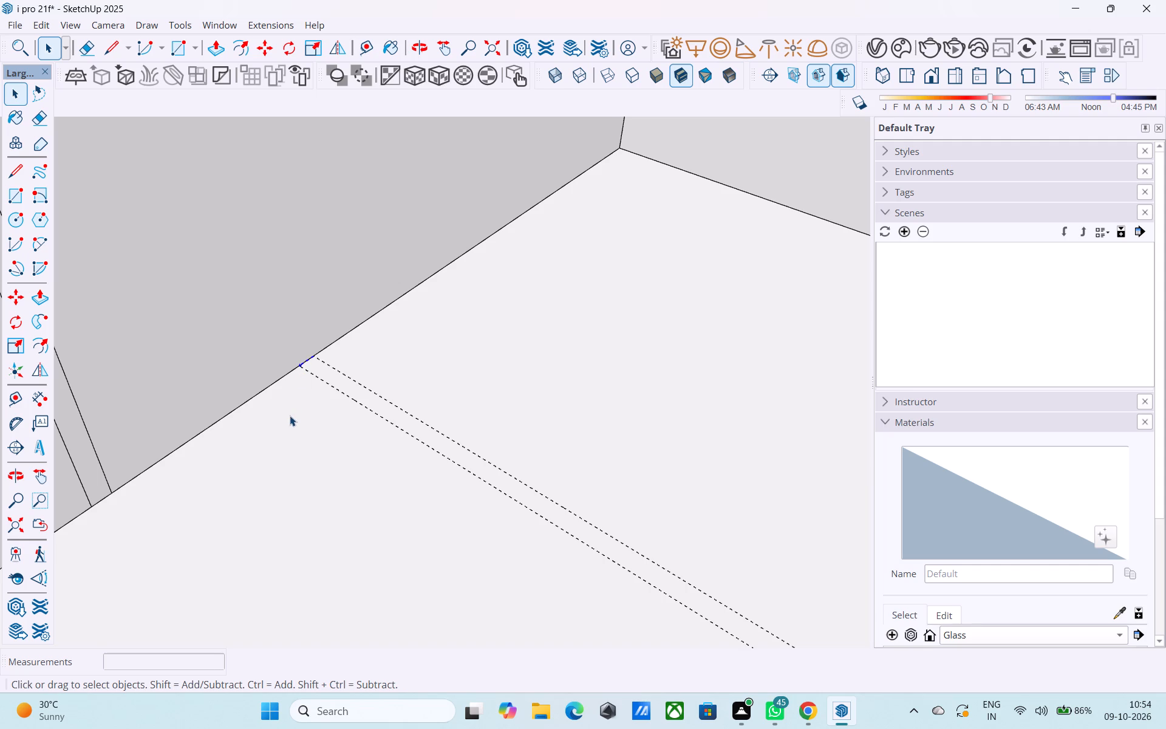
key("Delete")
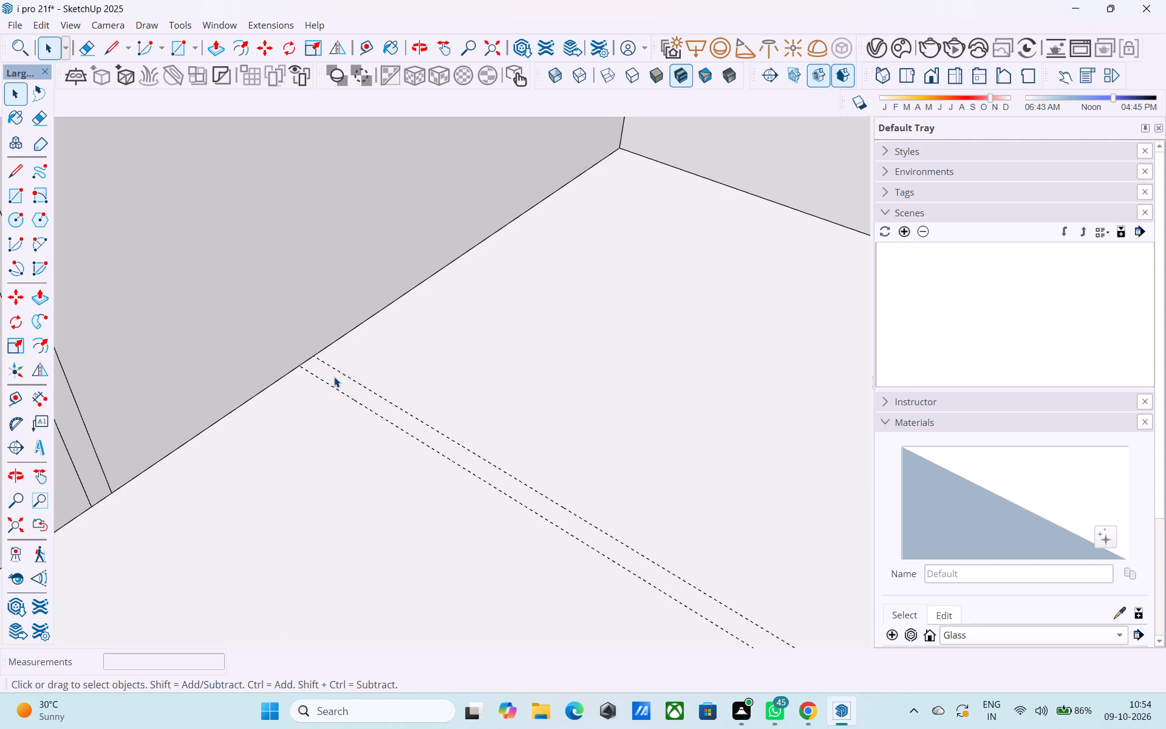
Draw two 12' vertical lines up the long side wall from the two floor guides, outlining a 6" wide strip.
key("l")
left_click(314, 358)
scroll(315, 361, "down", 8)
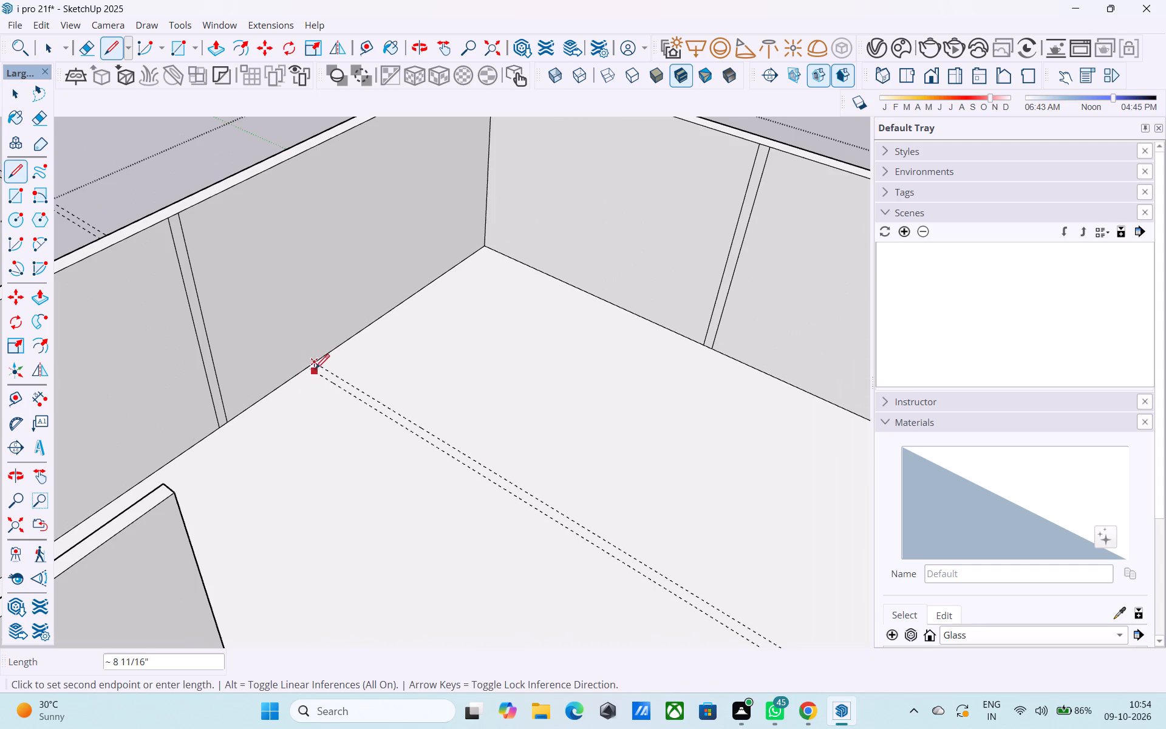
left_click(286, 165)
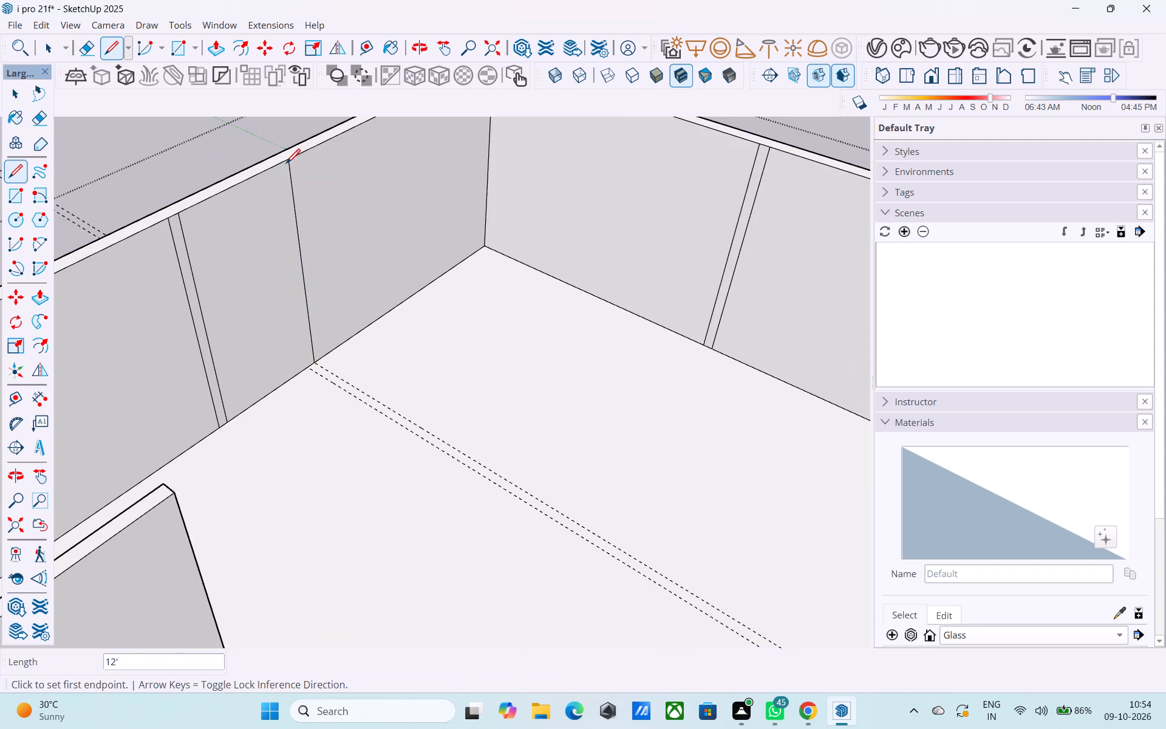
scroll(306, 371, "up", 7)
left_click(310, 369)
scroll(307, 362, "down", 5)
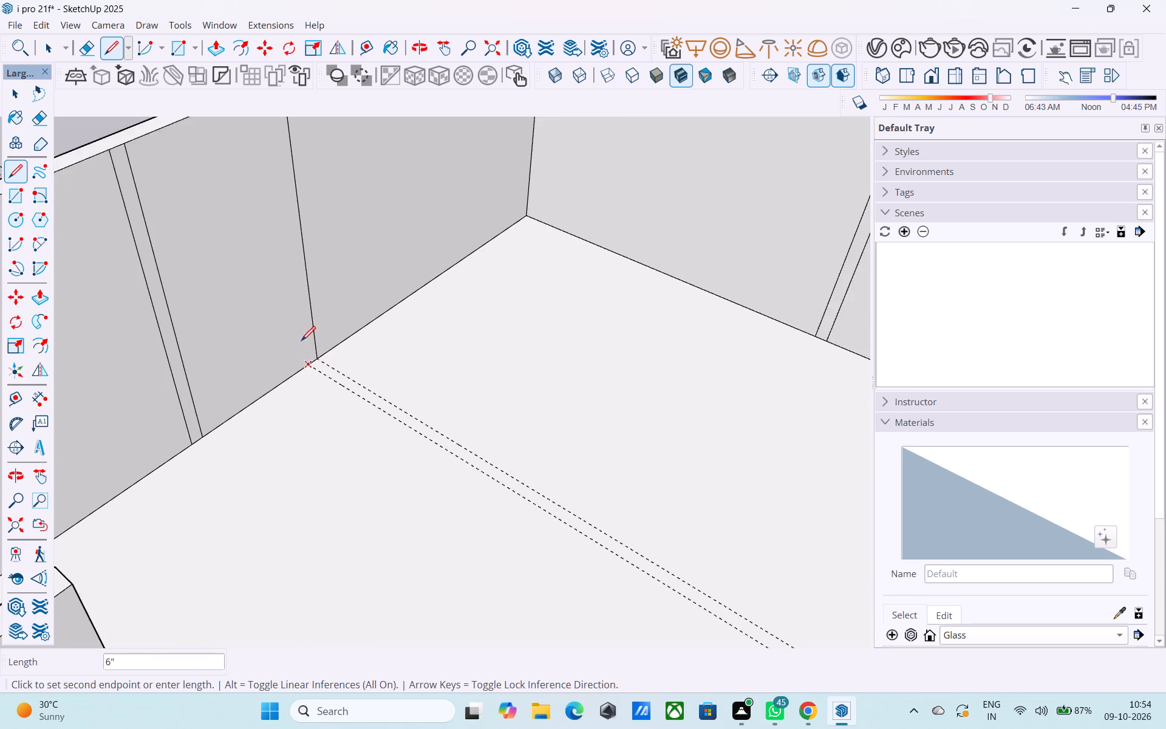
scroll(301, 338, "down", 2)
left_click(274, 143)
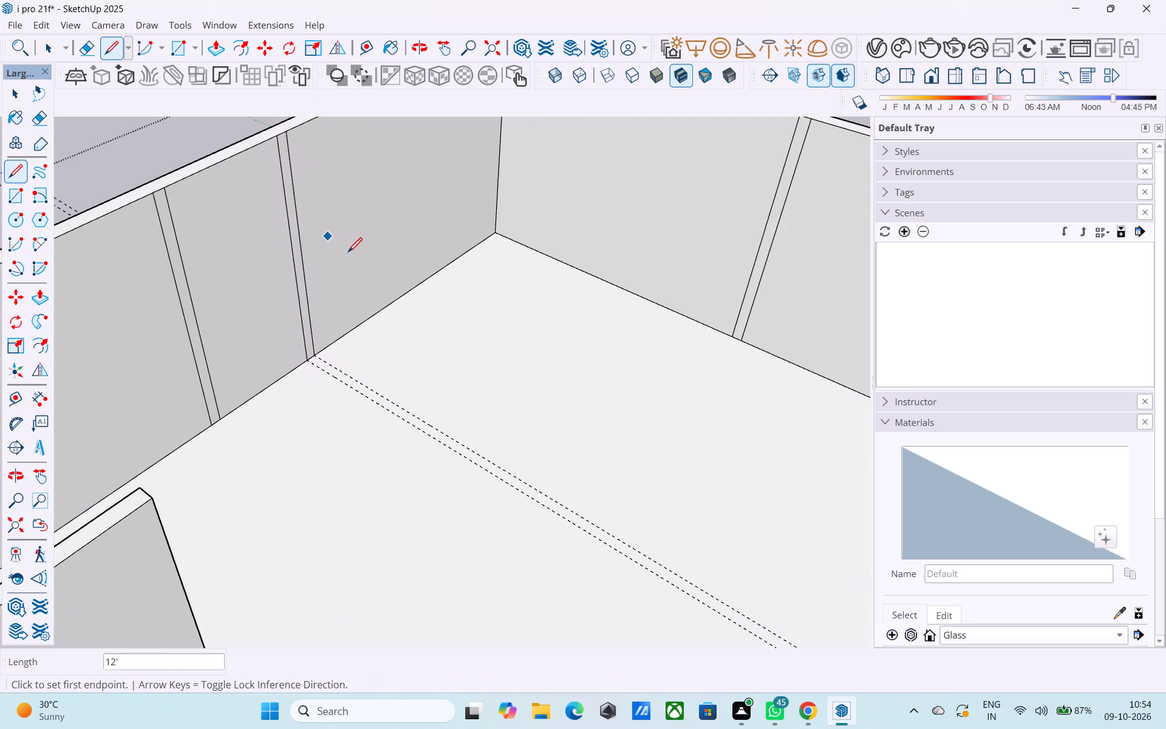
Push/Pull the 6" strip on the side wall 31' 3" across the floor to the opposite long side wall.
middle_click_drag(360, 264, 273, 291)
scroll(267, 292, "down", 5)
key("space")
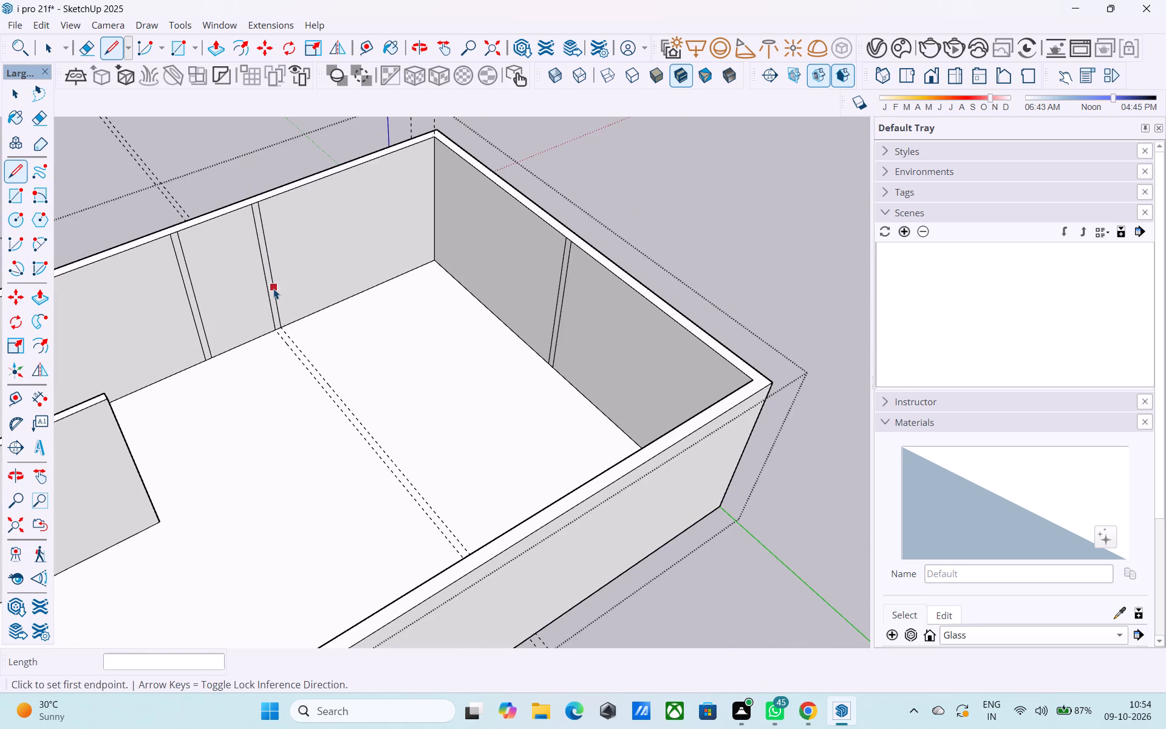
scroll(273, 289, "up", 2)
left_click(272, 286)
scroll(271, 288, "up", 3)
left_click(268, 288)
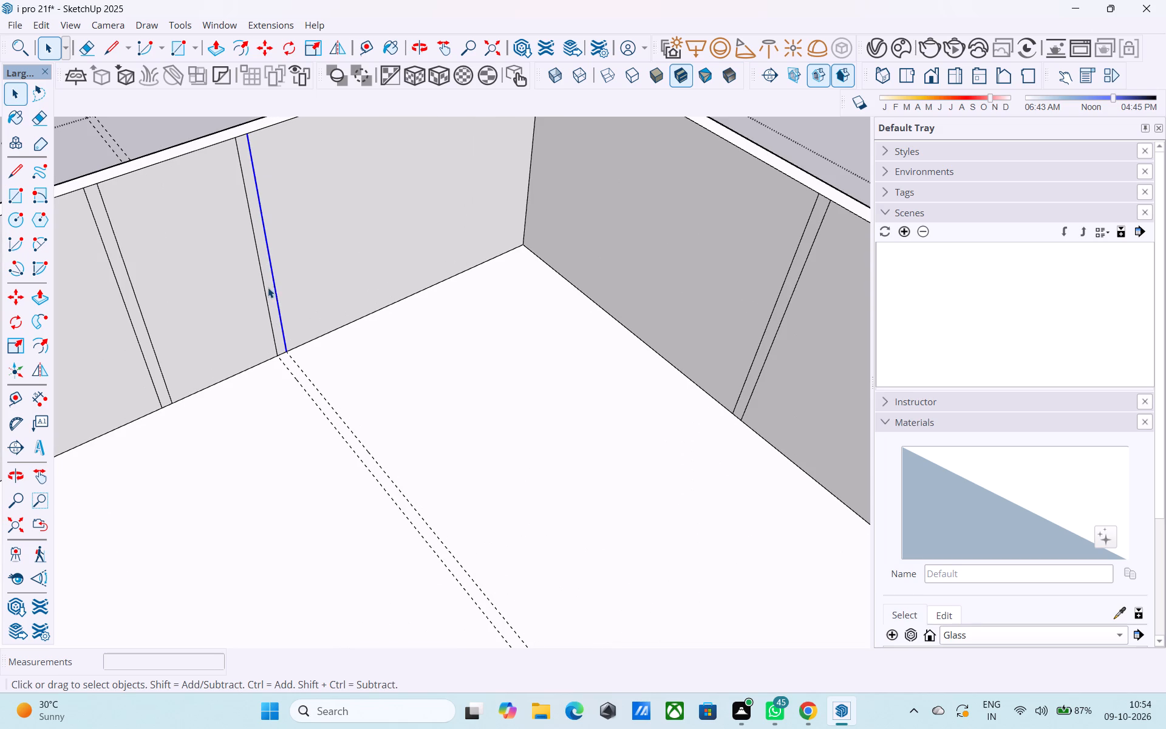
key("p")
left_click(270, 289)
scroll(361, 312, "down", 2)
scroll(361, 313, "up", 1)
scroll(361, 313, "down", 3)
middle_click_drag(349, 341, 669, 310)
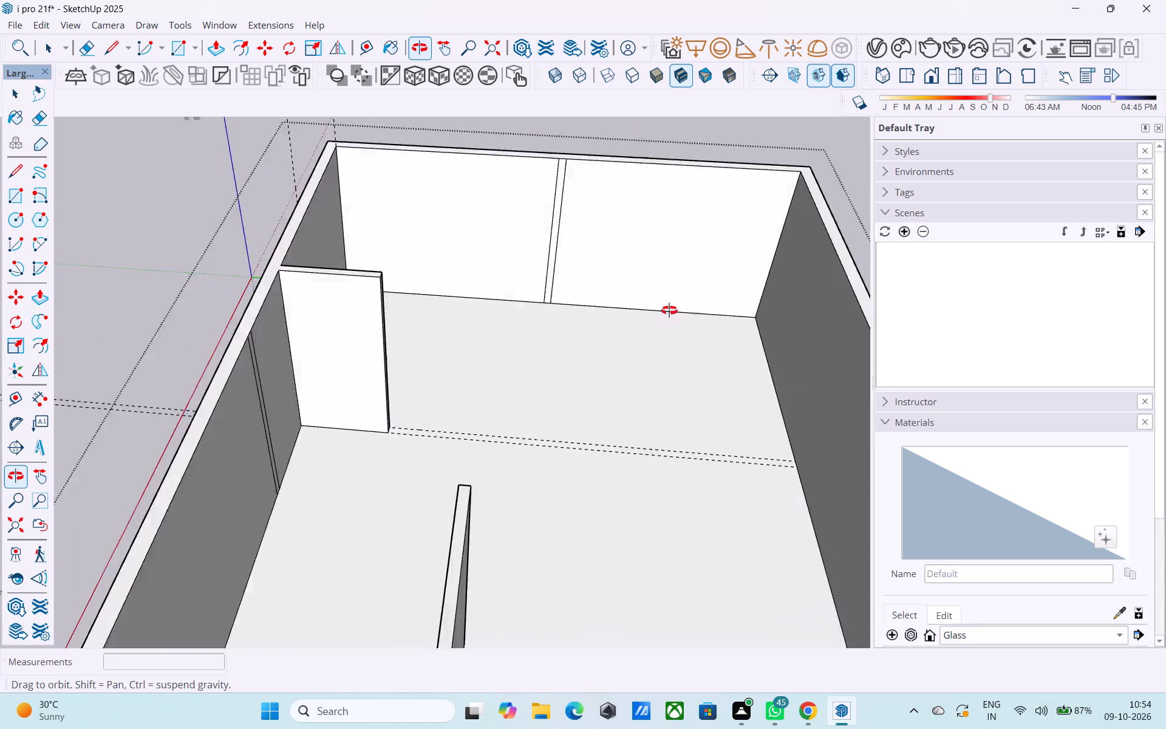
middle_click_drag(669, 310, 635, 377)
left_click(695, 360)
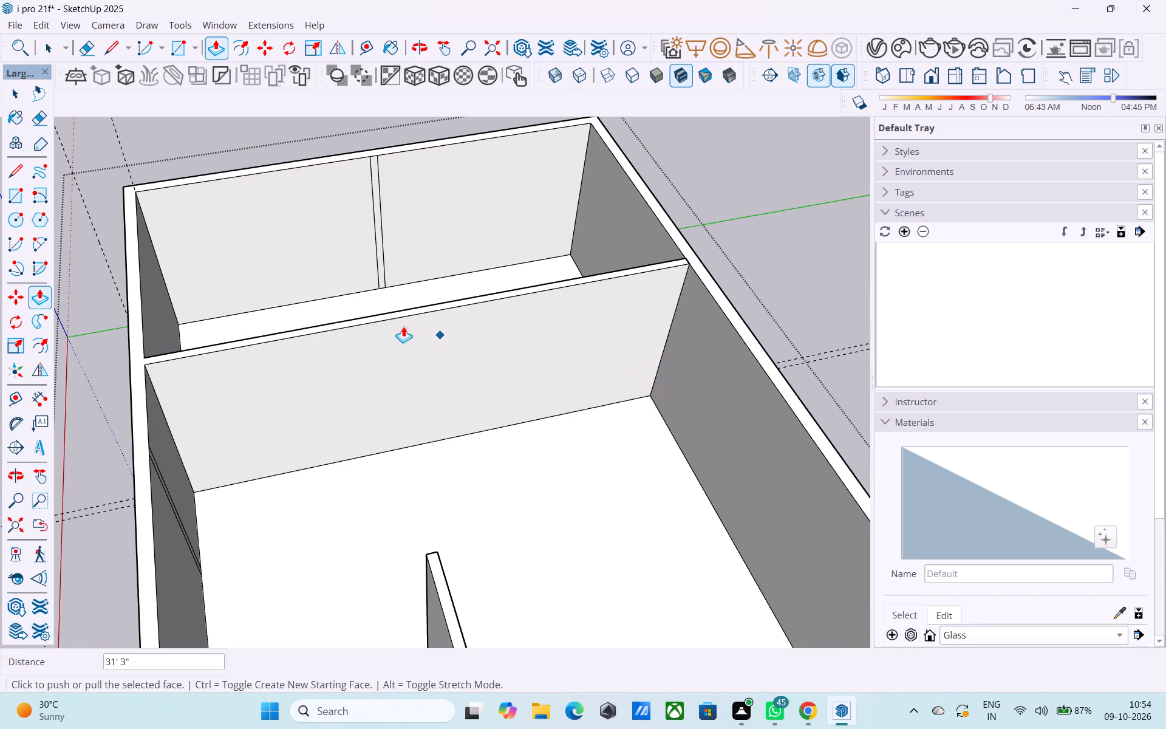
Push/Pull the 6" strip at the back wall's centre 15' until it meets the new cross wall.
middle_click_drag(397, 323, 459, 395)
scroll(356, 241, "up", 3)
key("space")
left_click(357, 240)
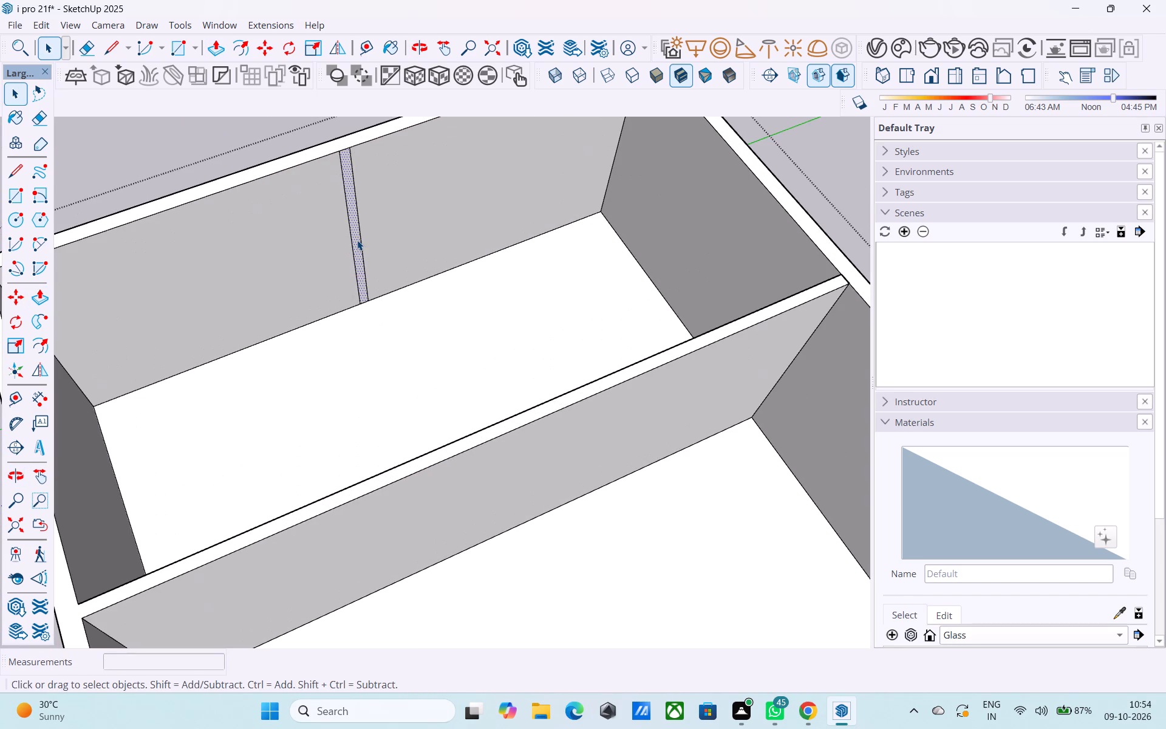
key("p")
left_click(357, 240)
middle_click_drag(369, 261, 668, 298)
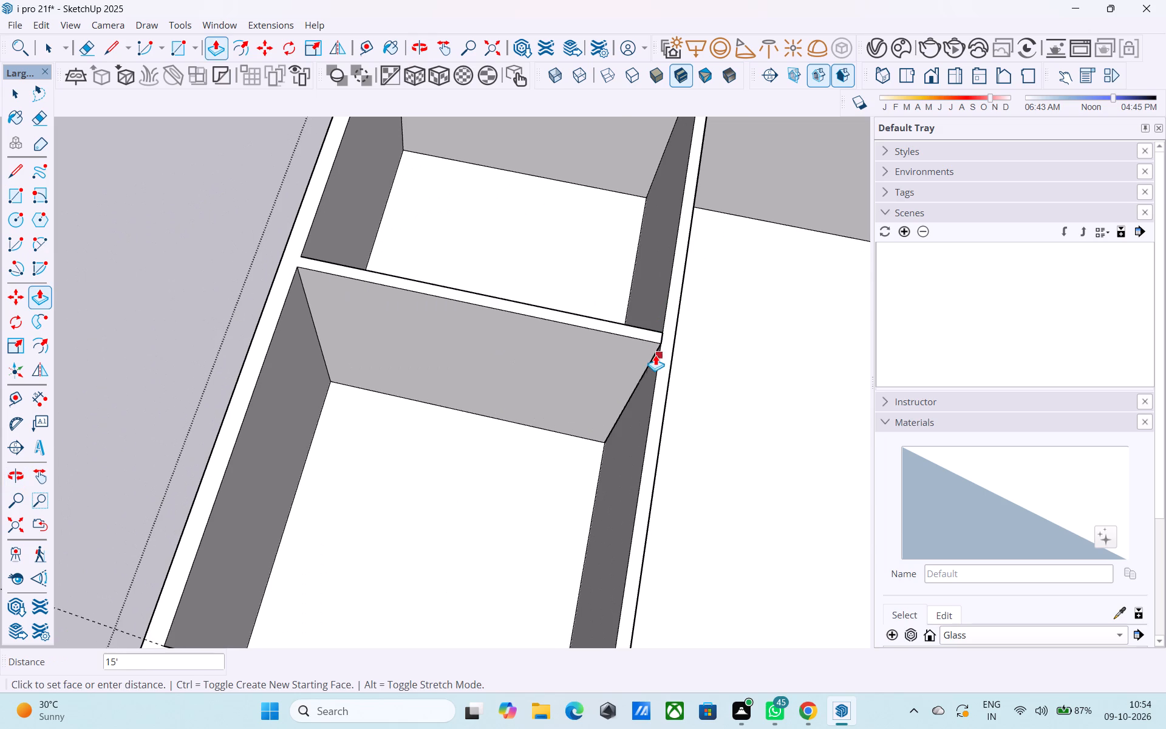
left_click(655, 355)
Measure the widths of both back rooms along the back wall's floor edge.
middle_click_drag(707, 337, 405, 309)
scroll(350, 298, "down", 10)
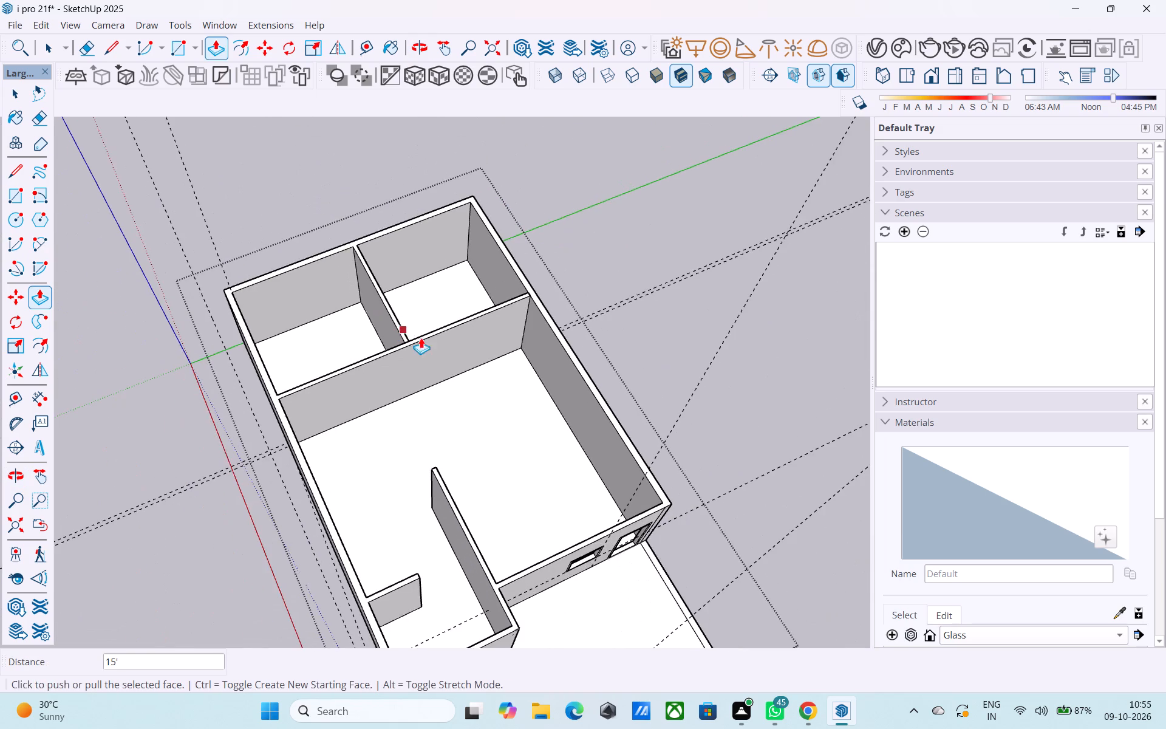
middle_click_drag(439, 343, 322, 329)
middle_click_drag(365, 326, 372, 406, "shift")
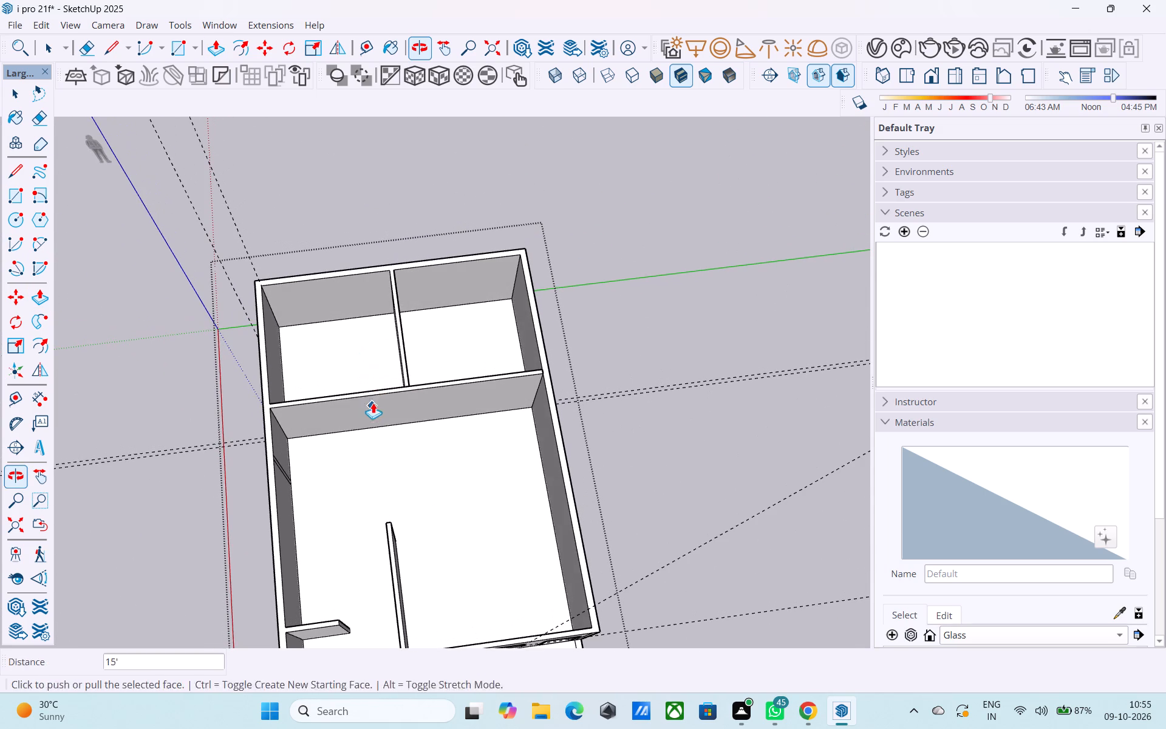
key("space")
key("l")
middle_click_drag(448, 344, 419, 382, "shift")
scroll(417, 376, "up", 6)
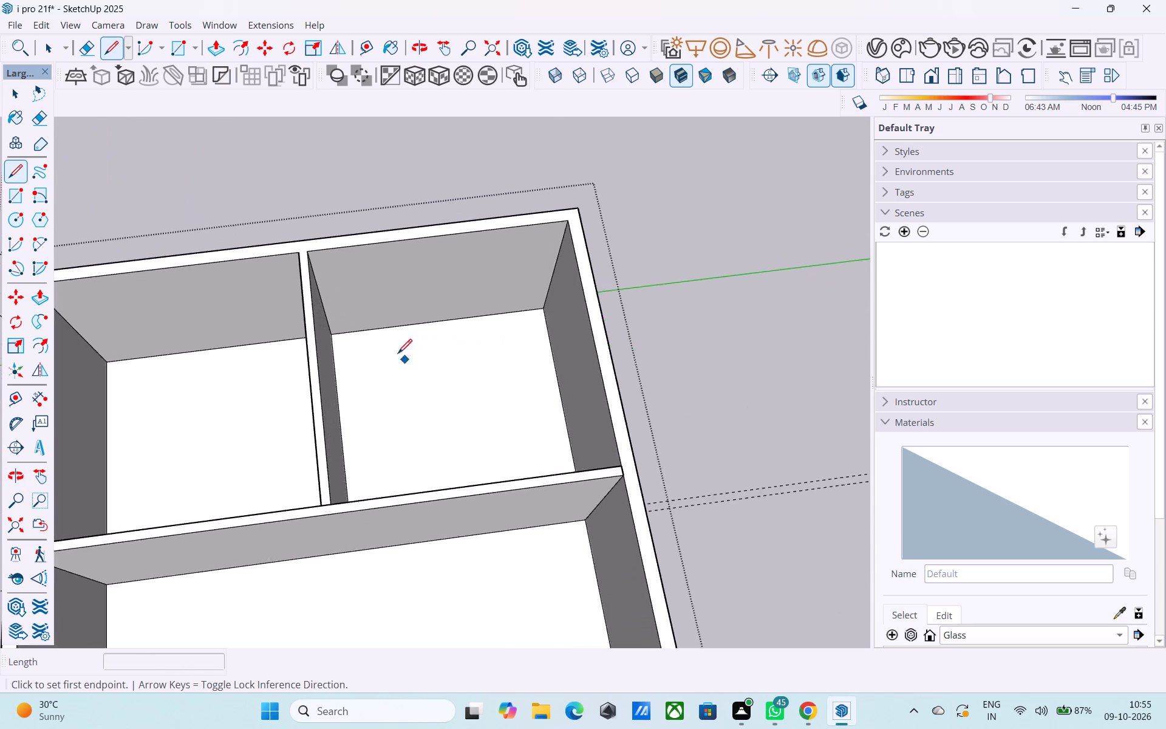
scroll(398, 355, "up", 3)
left_click(308, 330)
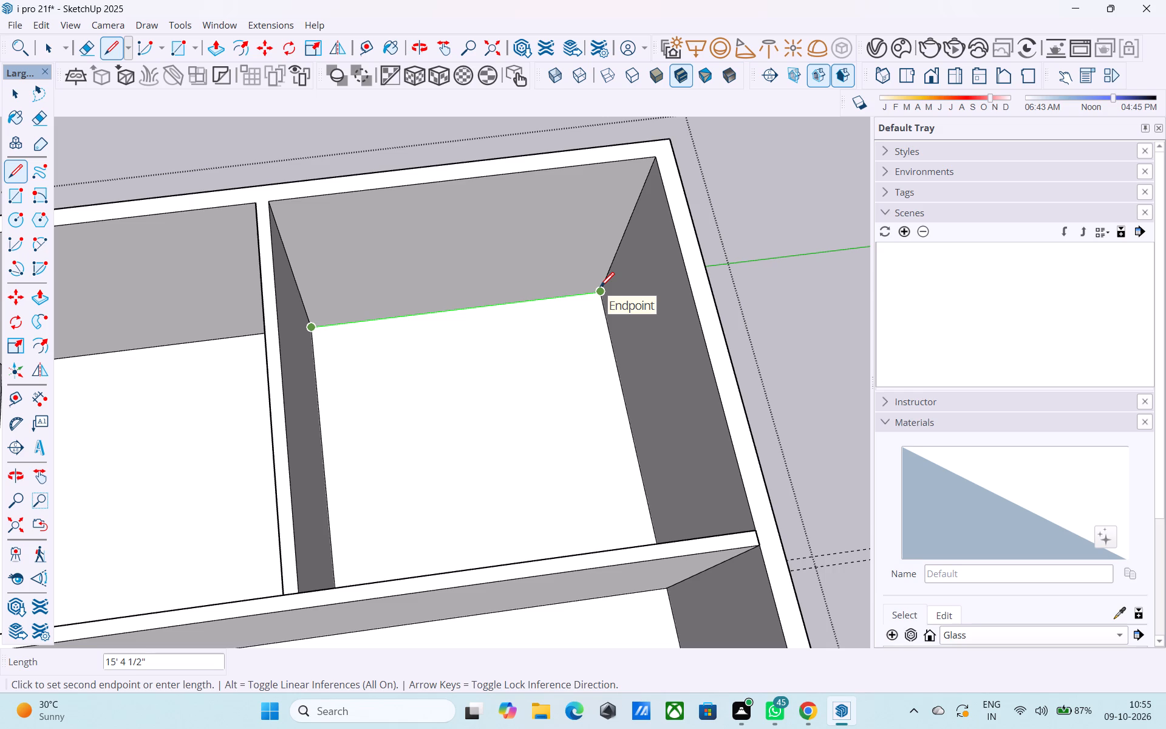
key("space")
type("l")
middle_click_drag(386, 340, 696, 354, "shift")
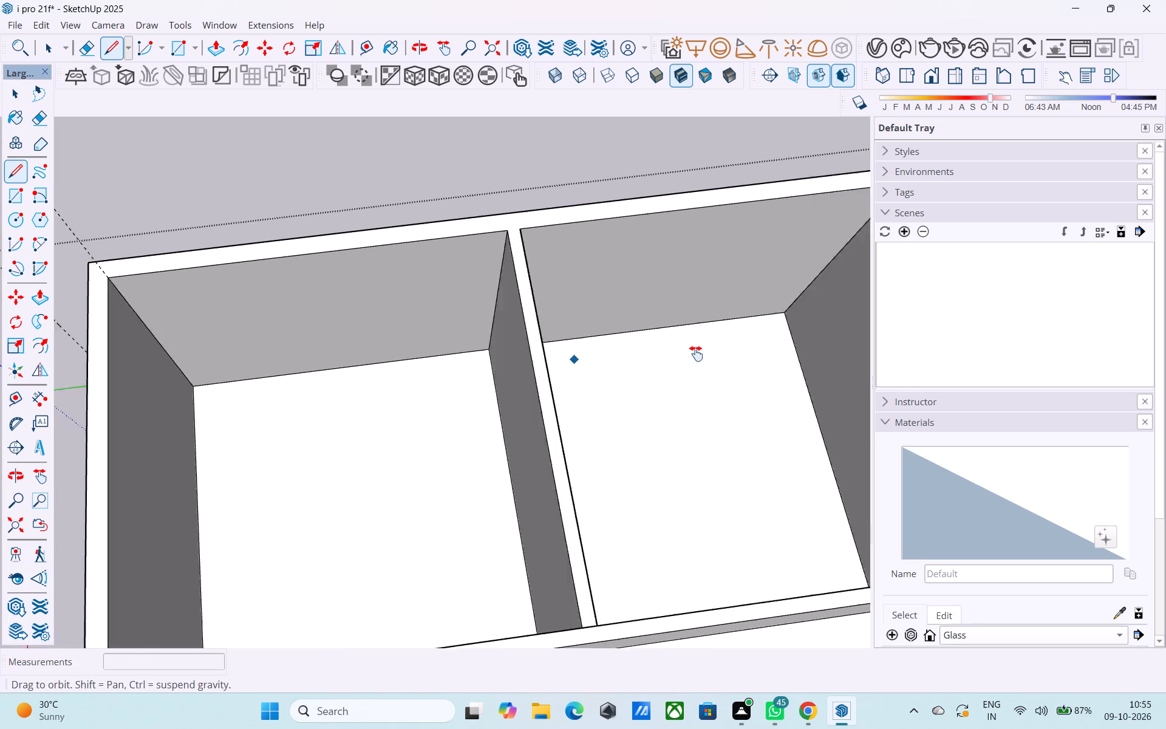
middle_click_drag(696, 354, 697, 352, "shift")
scroll(619, 362, "up", 4)
left_click(609, 332)
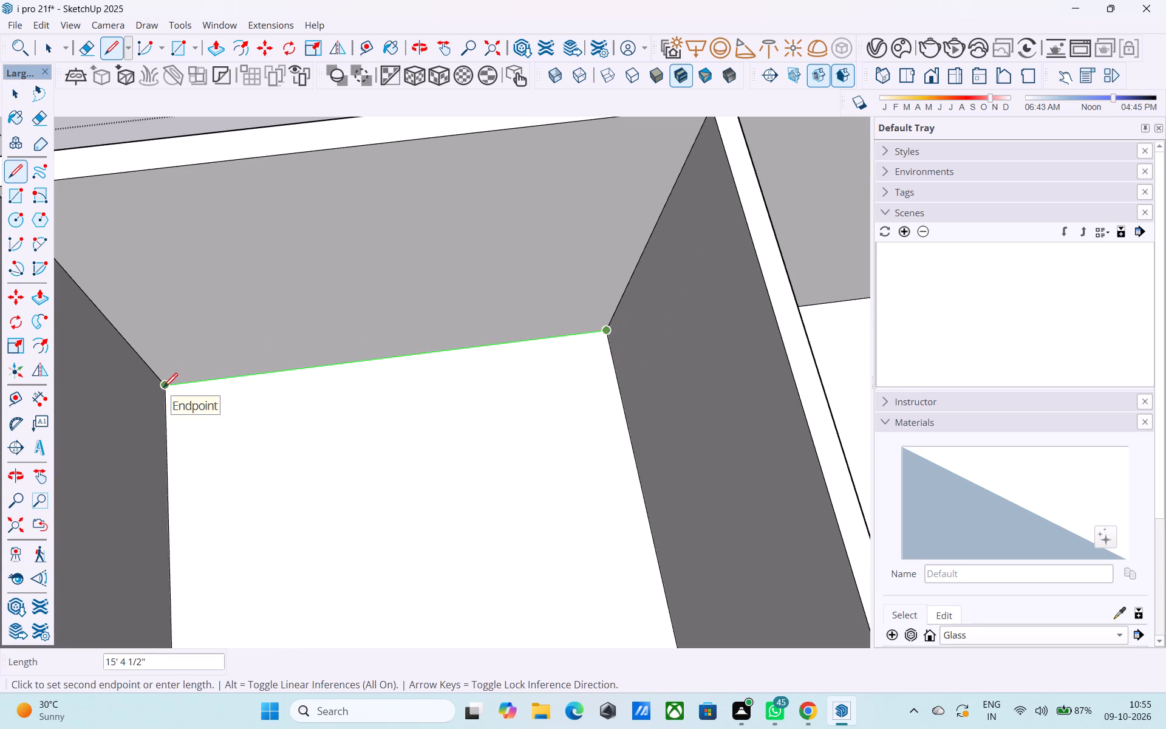
scroll(259, 384, "down", 15)
key("space")
Erase the leftover guide passing in front of the new cross wall.
middle_click_drag(318, 437, 298, 356)
middle_click_drag(340, 420, 429, 416)
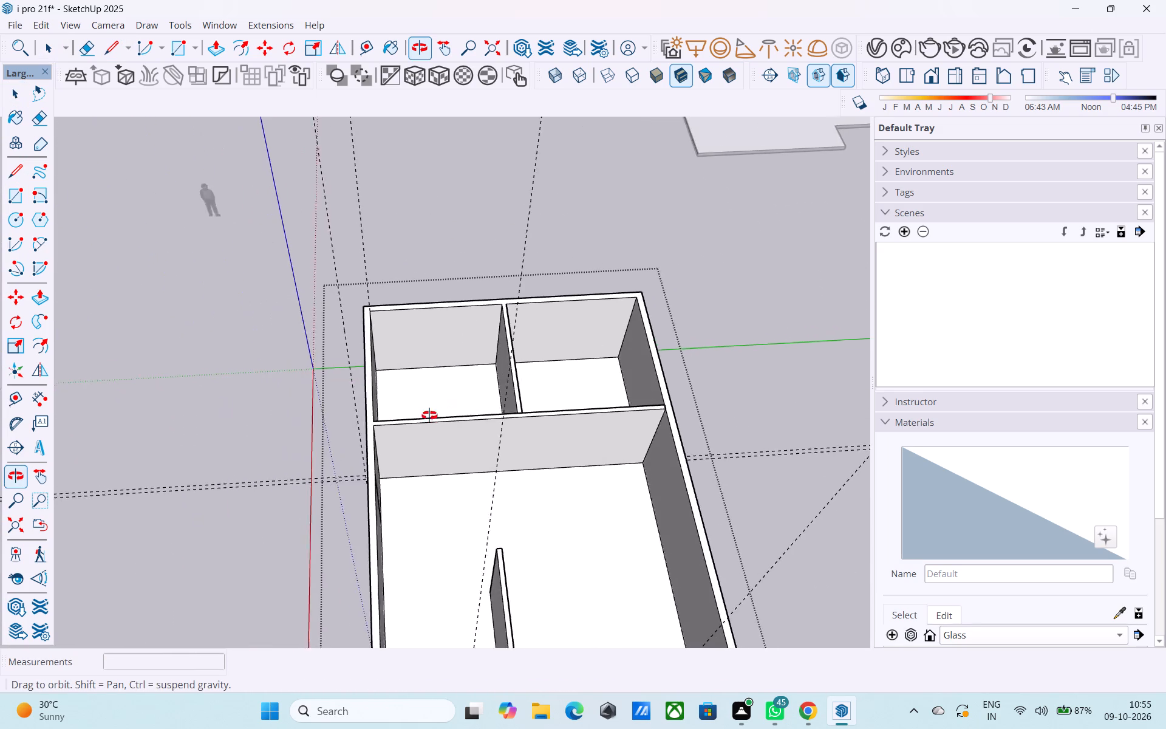
middle_click_drag(429, 416, 255, 434)
middle_click_drag(279, 454, 288, 431)
scroll(282, 429, "up", 5)
key("e")
left_click_drag(284, 431, 262, 449)
scroll(290, 463, "down", 5)
key("space")
Place a vertical guide on the long side wall 8' from its corner with the new cross wall.
middle_click_drag(323, 456, 369, 399)
scroll(350, 391, "up", 4)
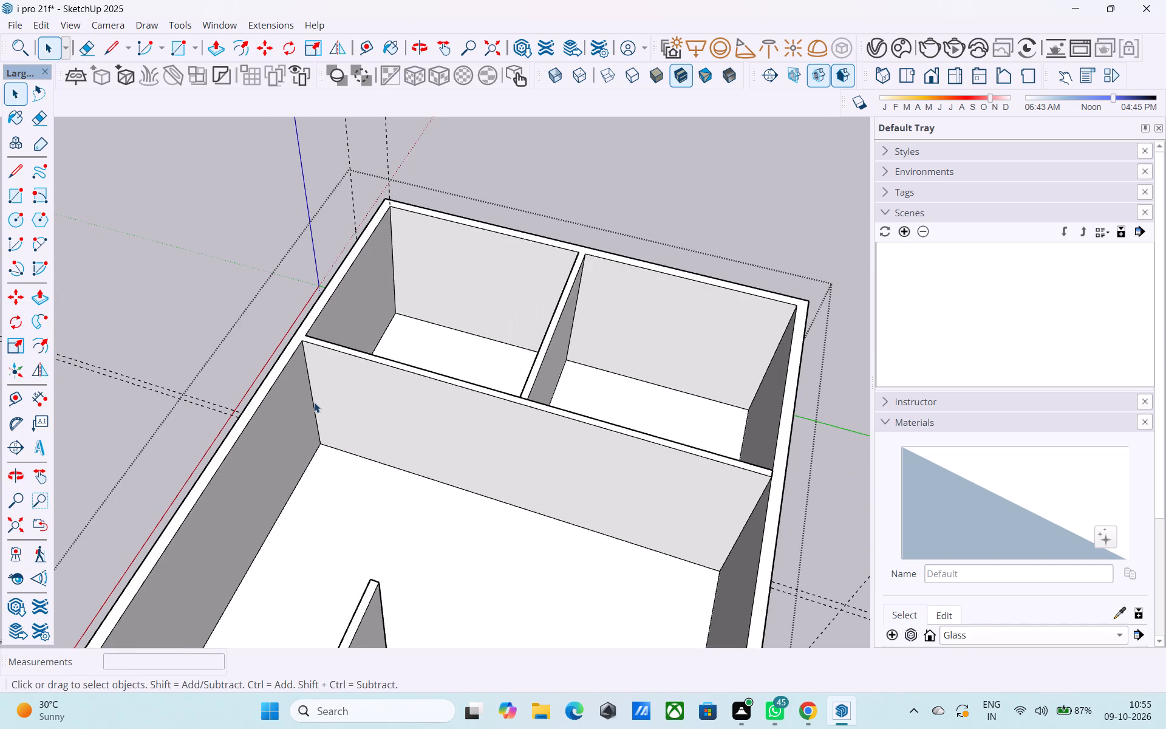
key("t")
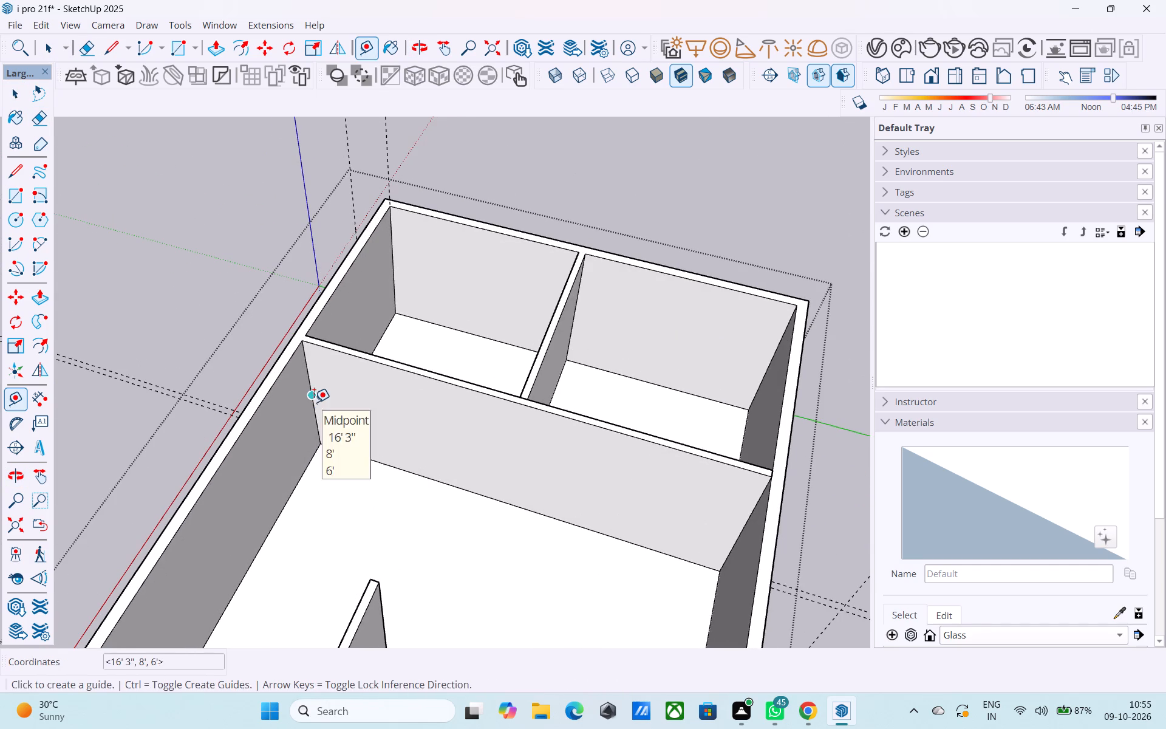
left_click(314, 402)
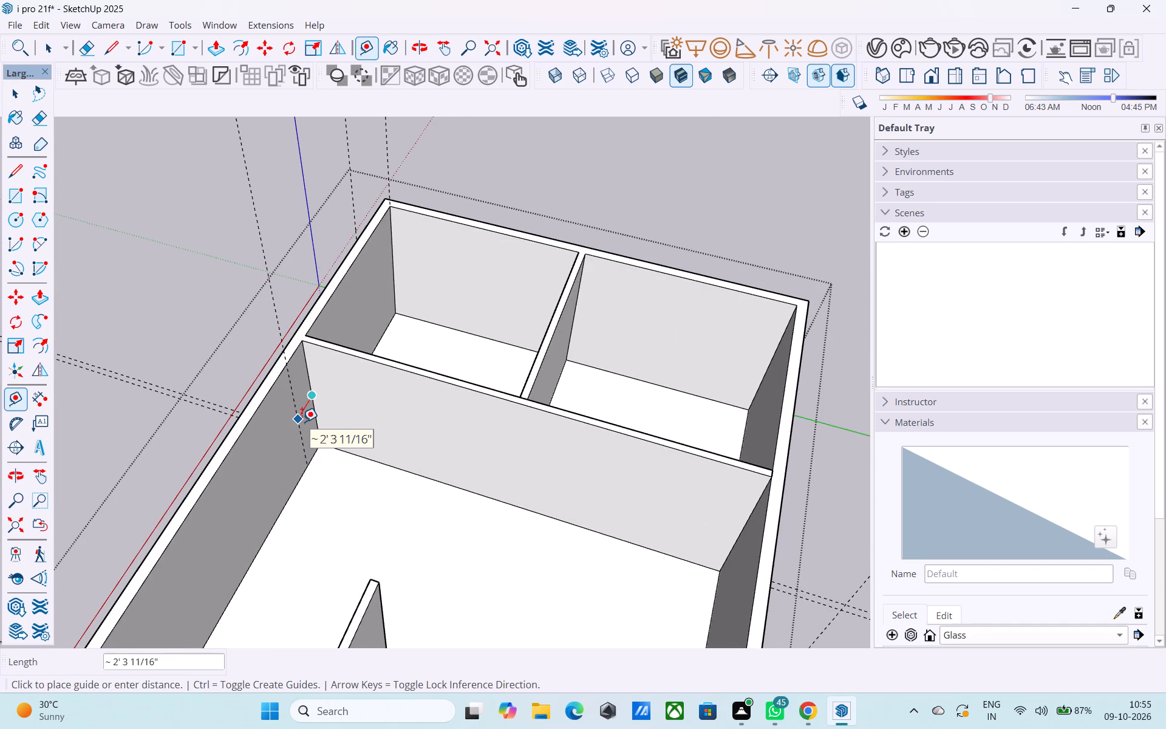
type("8'")
key("Return")
Place a parallel vertical guide on the side wall 6" beyond the 8' guide, away from the cross wall.
middle_click_drag(300, 445, 186, 425)
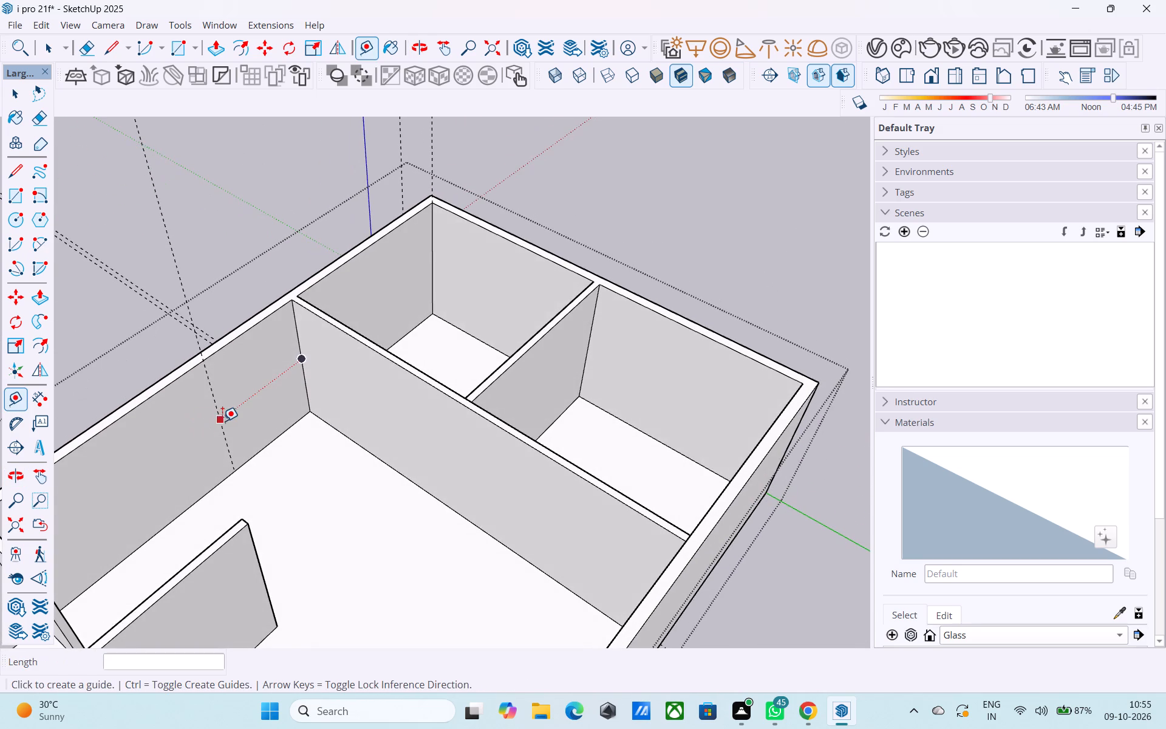
left_click(216, 418)
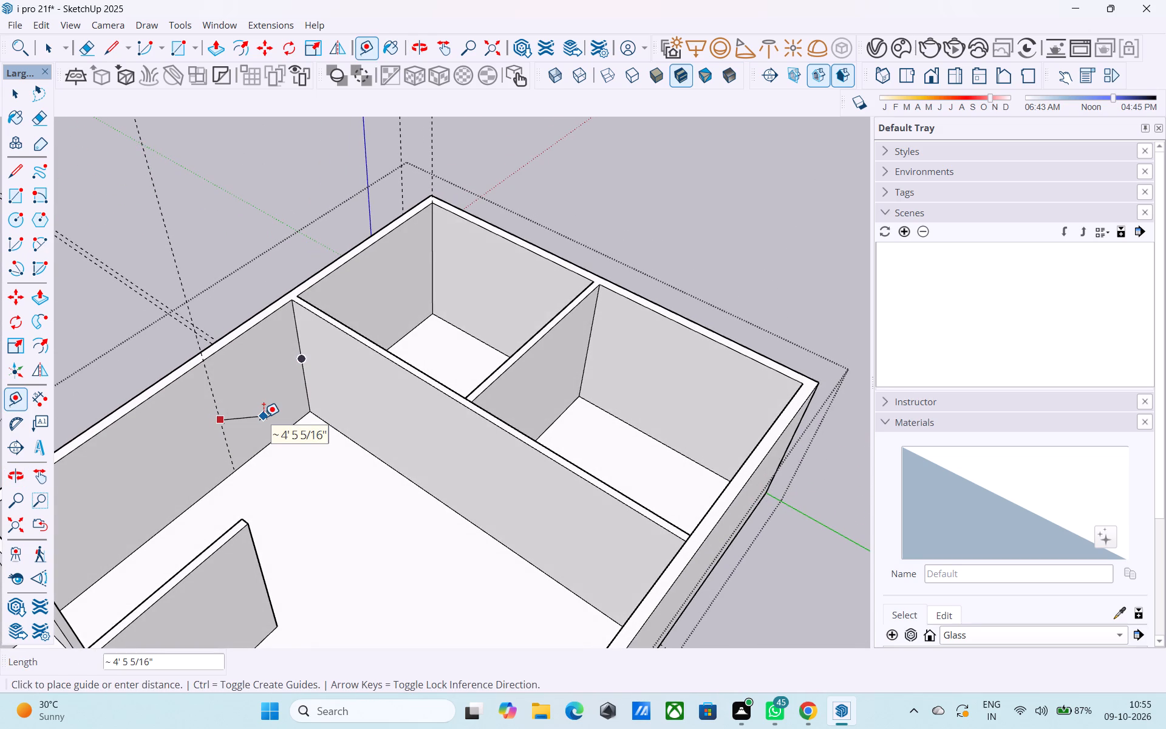
key("t")
left_click(225, 436)
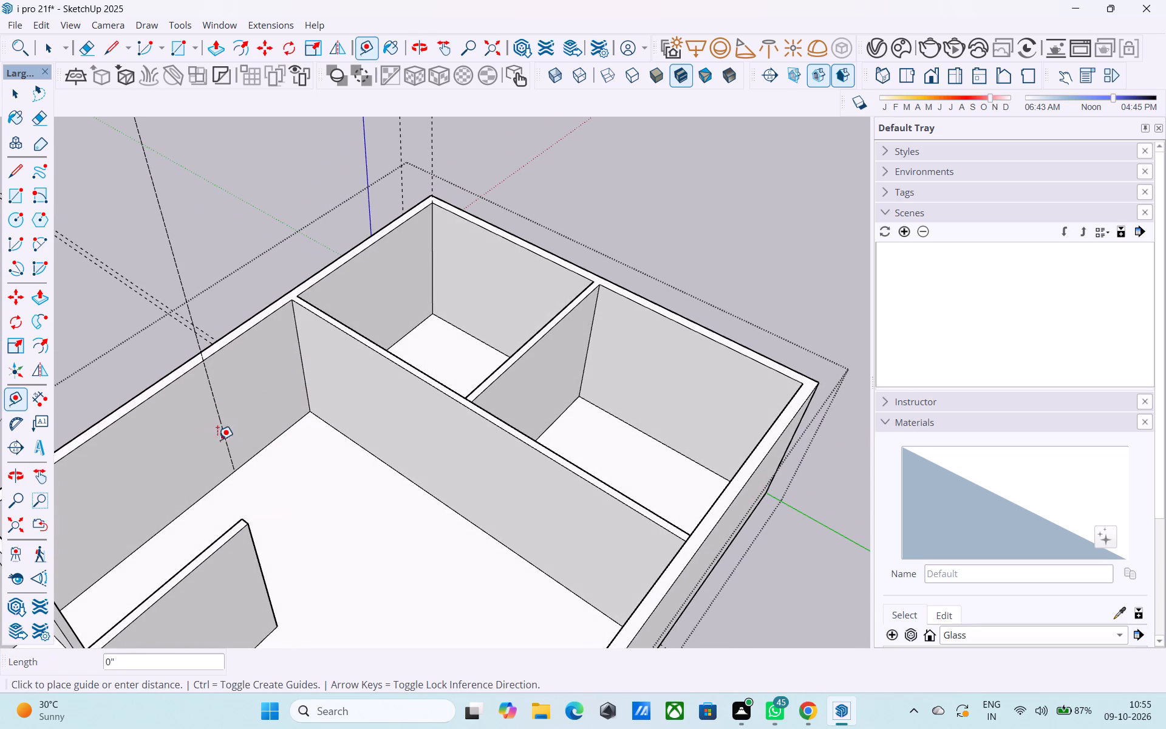
left_click(211, 447)
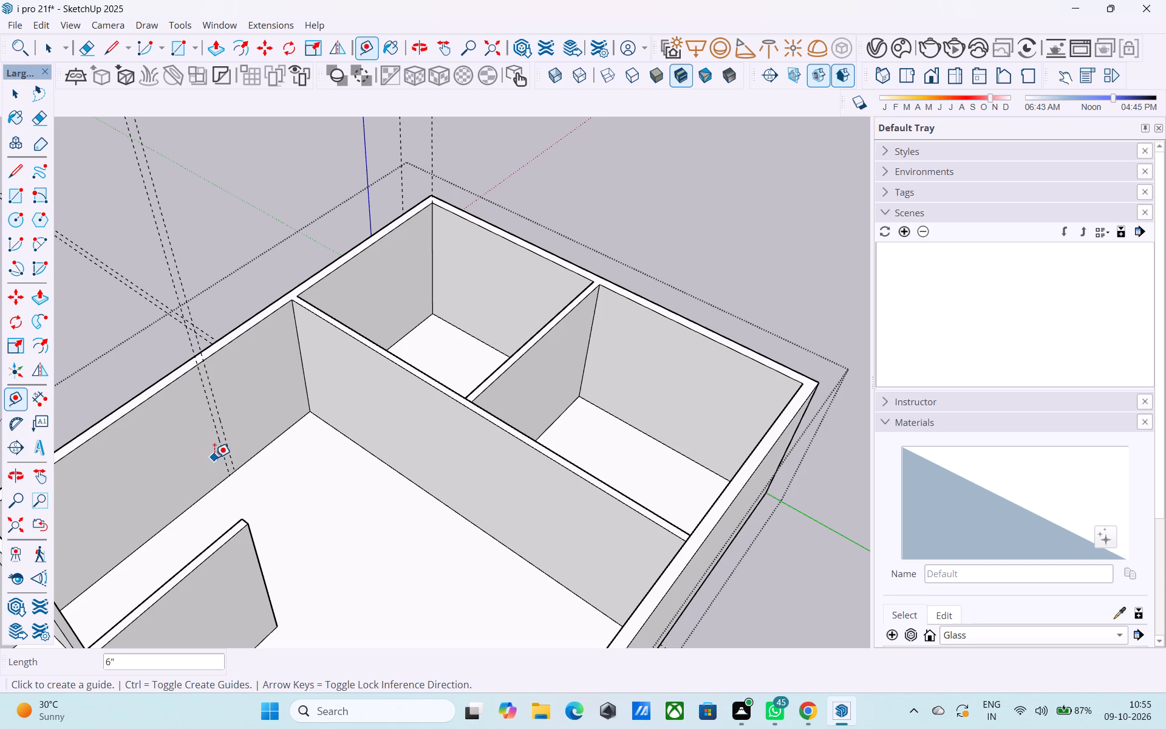
Draw a 6" by 12' rectangle on the side wall between the two vertical guides, from top edge to floor edge.
key("space")
scroll(221, 445, "up", 3)
left_click(227, 445)
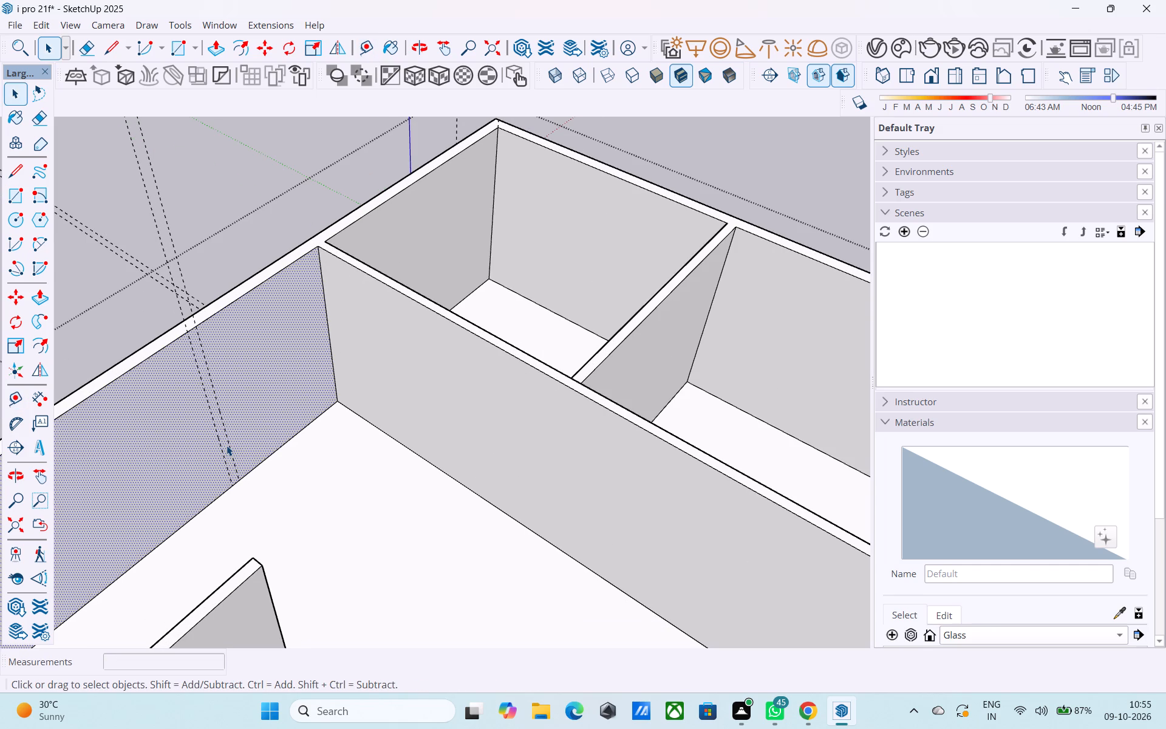
key("r")
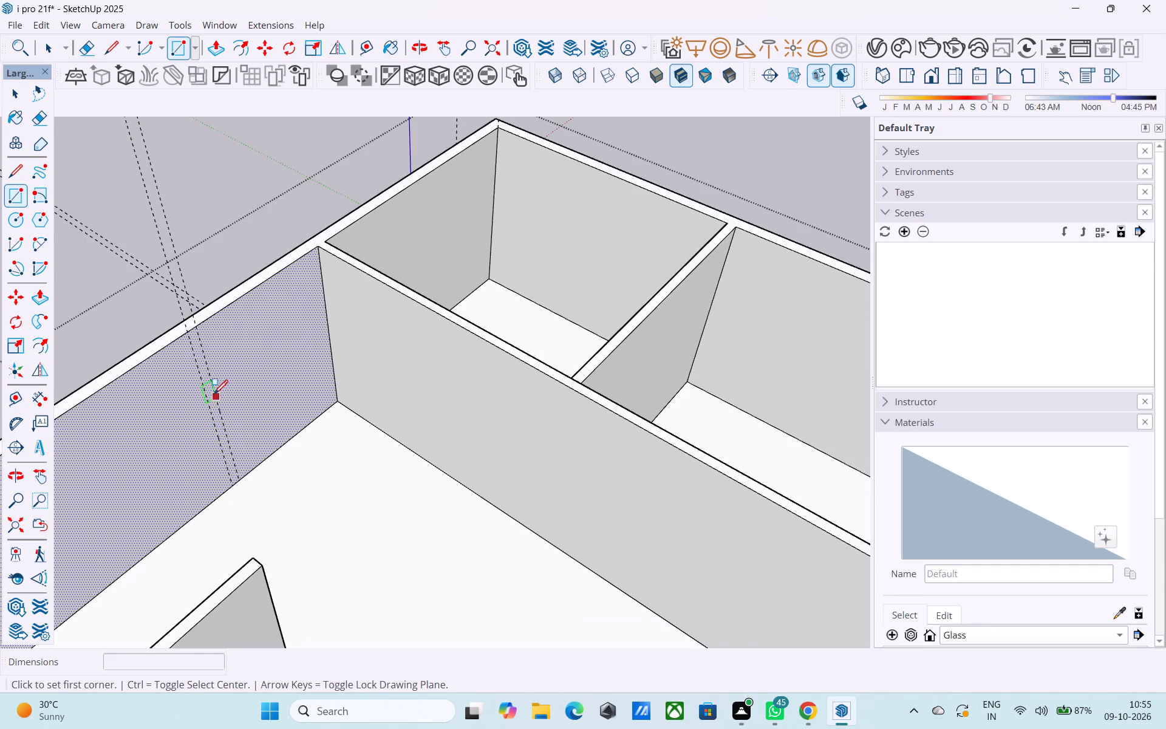
scroll(211, 392, "up", 4)
scroll(177, 303, "up", 8)
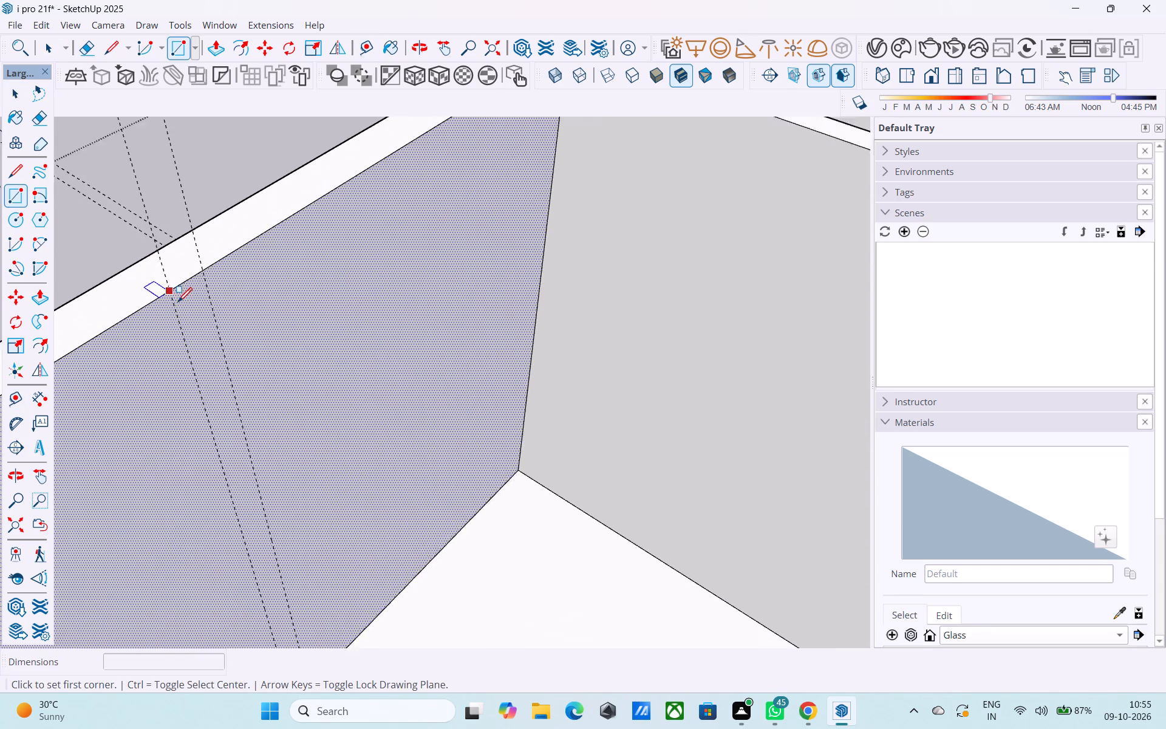
scroll(178, 303, "up", 2)
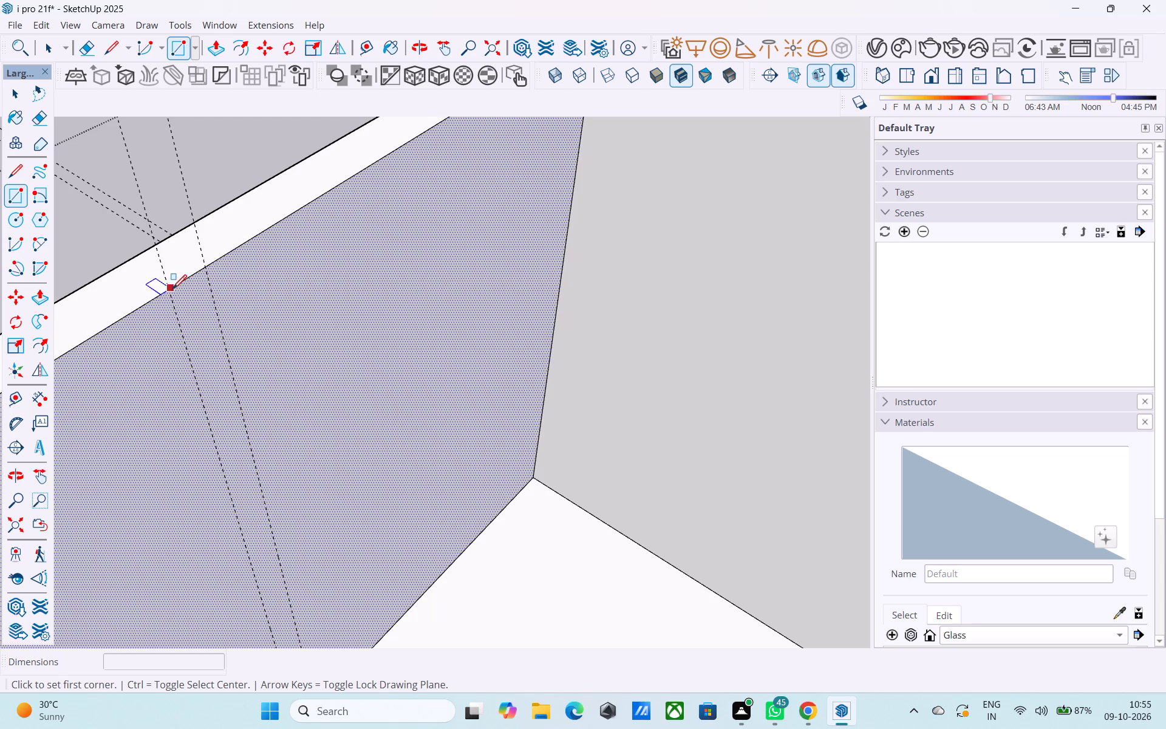
scroll(169, 292, "up", 8)
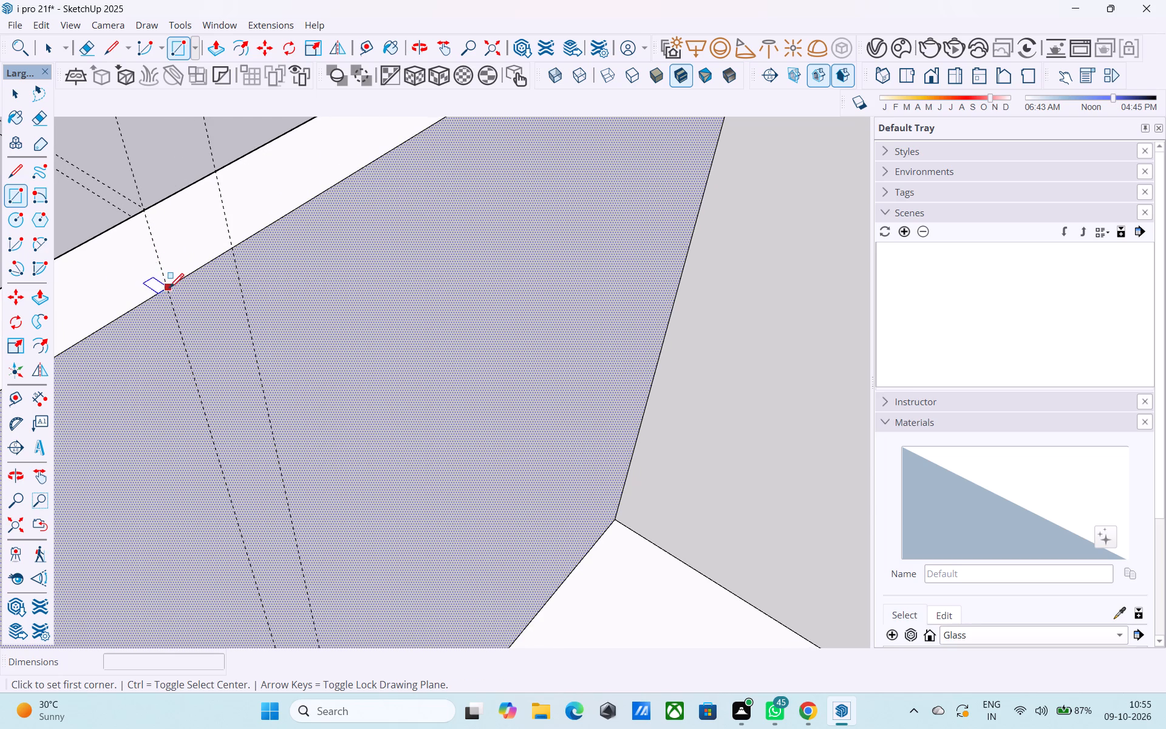
scroll(168, 290, "up", 17)
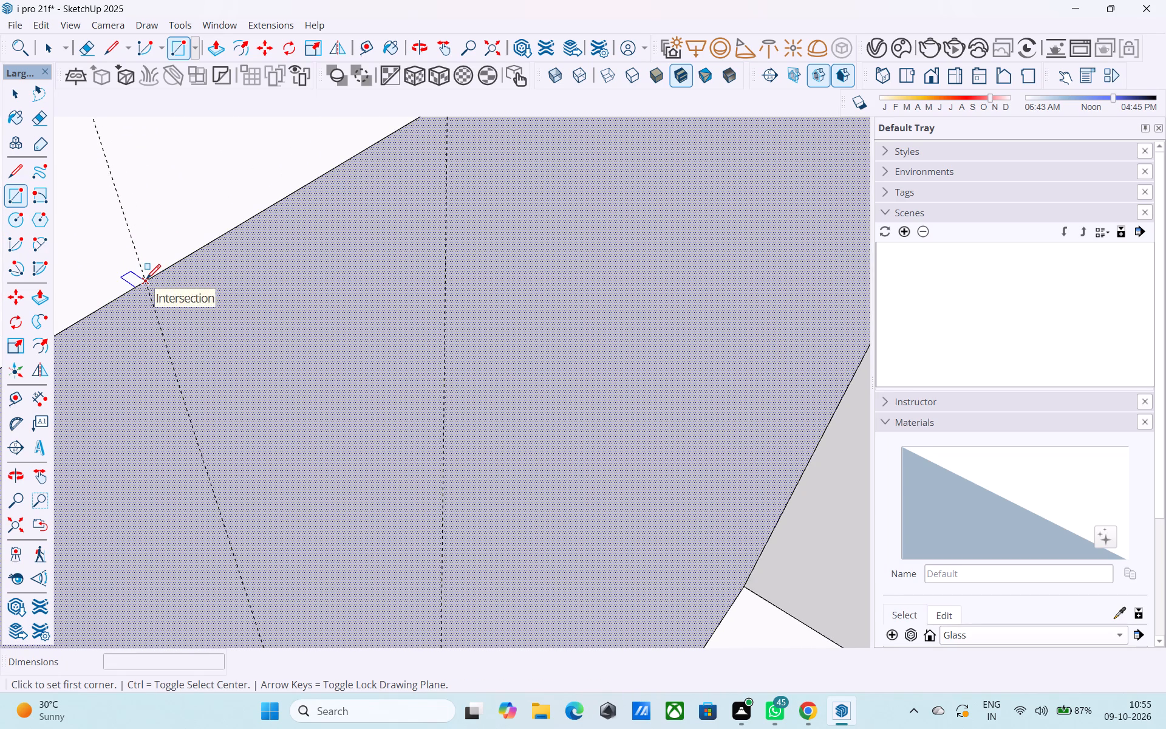
left_click(146, 280)
scroll(154, 281, "down", 12)
scroll(264, 394, "down", 10)
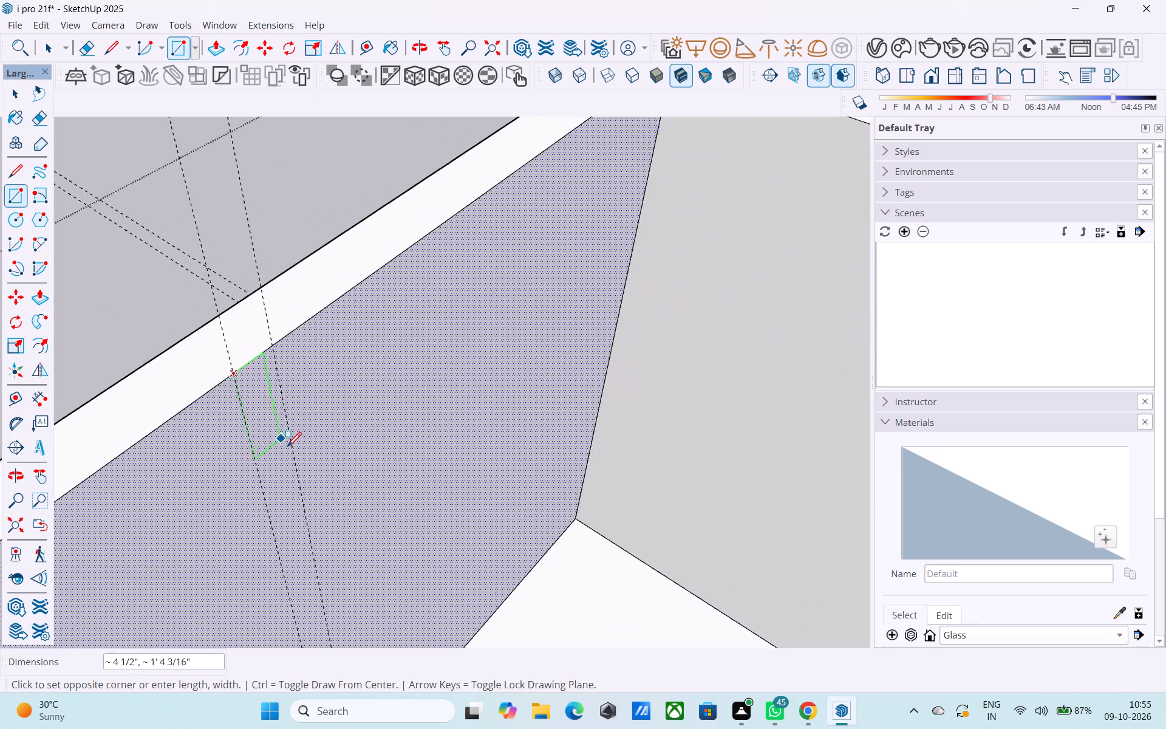
scroll(287, 448, "down", 2)
middle_click_drag(294, 451, 266, 239)
middle_click_drag(356, 603, 296, 416)
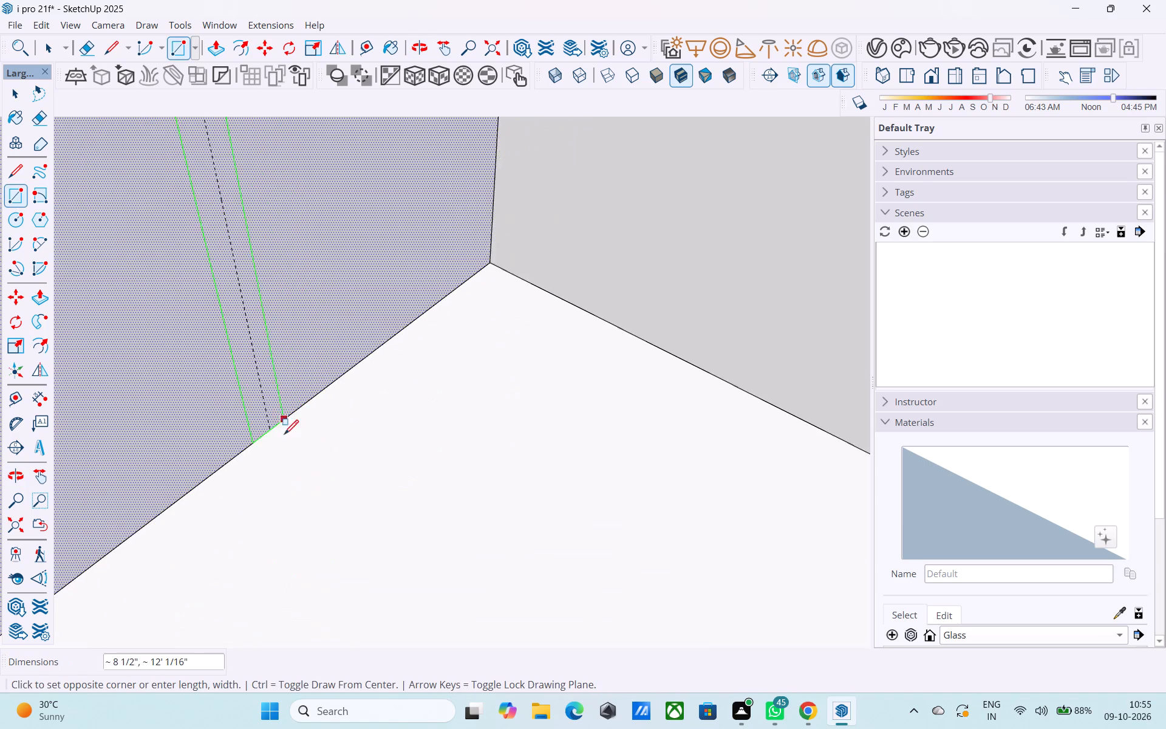
scroll(282, 438, "up", 12)
left_click(254, 420)
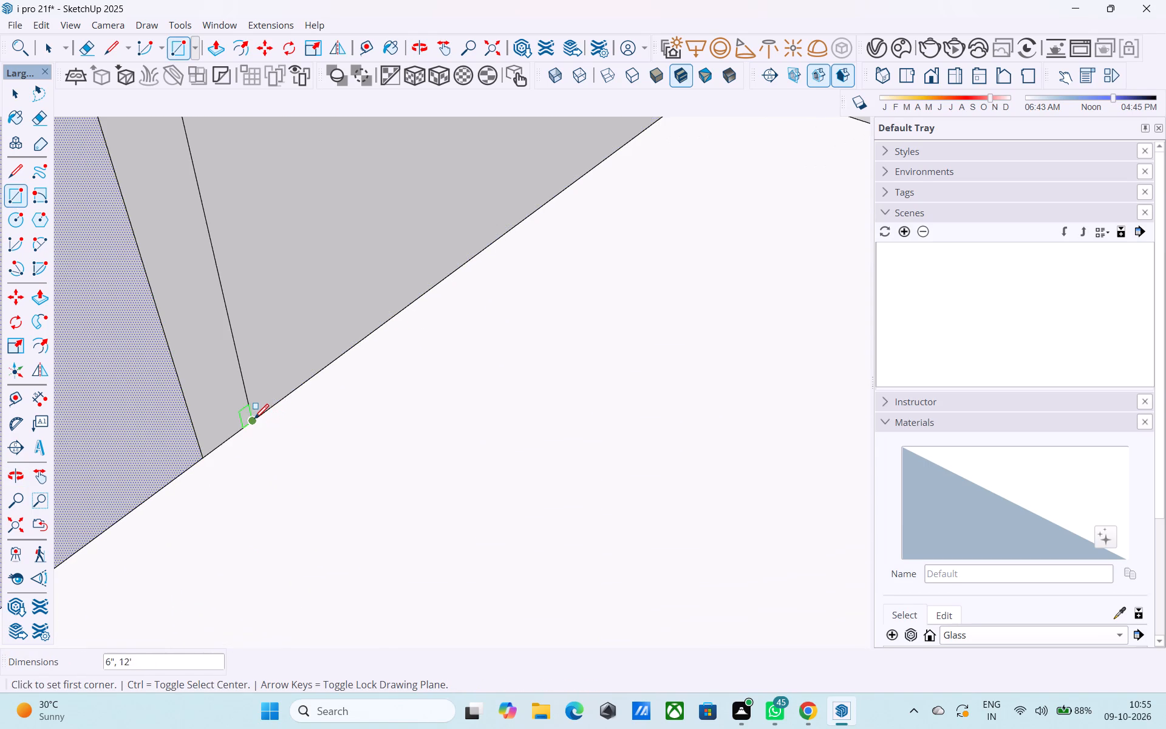
Extrude the 6" strip on the long side wall 6' into the room to form a partition.
scroll(254, 420, "down", 11)
key("space")
left_click(244, 414)
key("p")
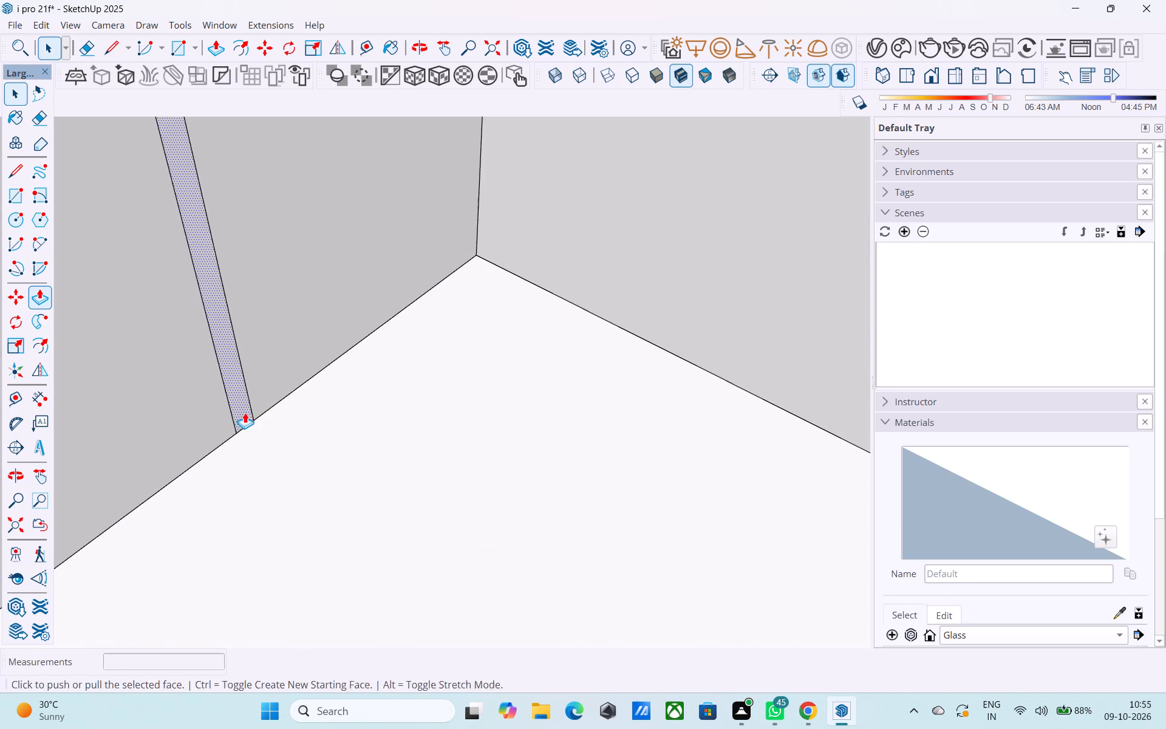
left_click(245, 412)
scroll(277, 425, "down", 11)
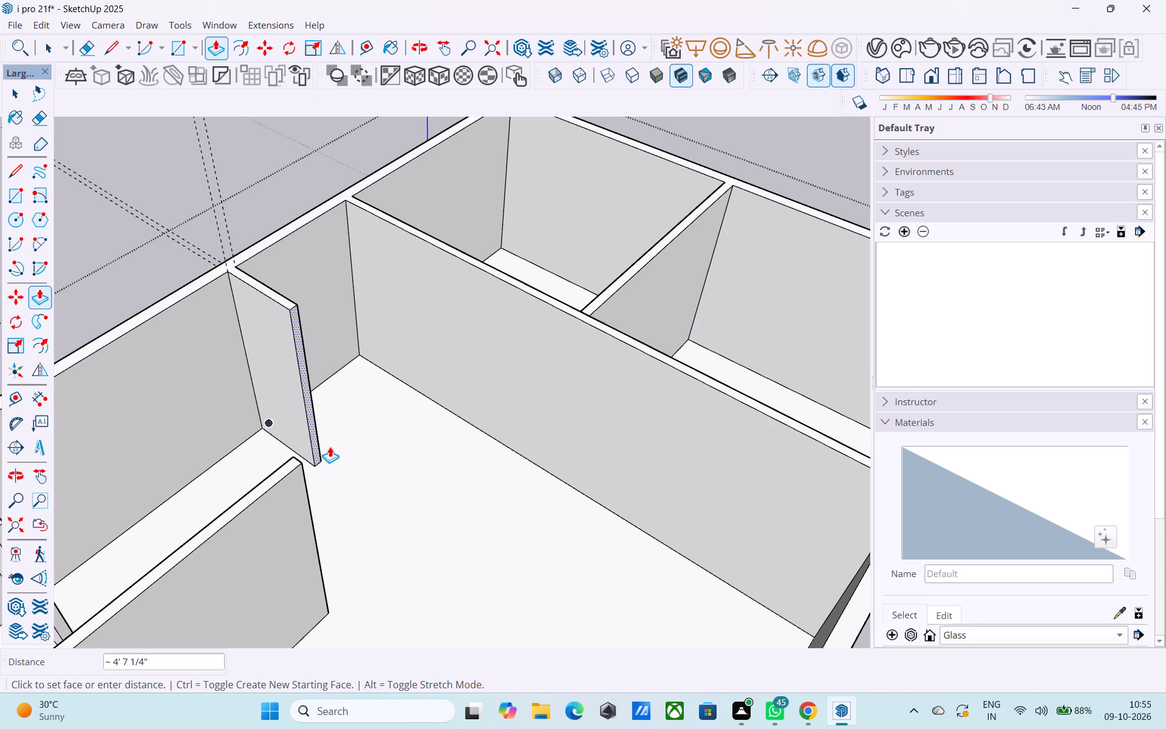
key("6")
key("apostrophe")
key("Return")
middle_click_drag(377, 404, 356, 422)
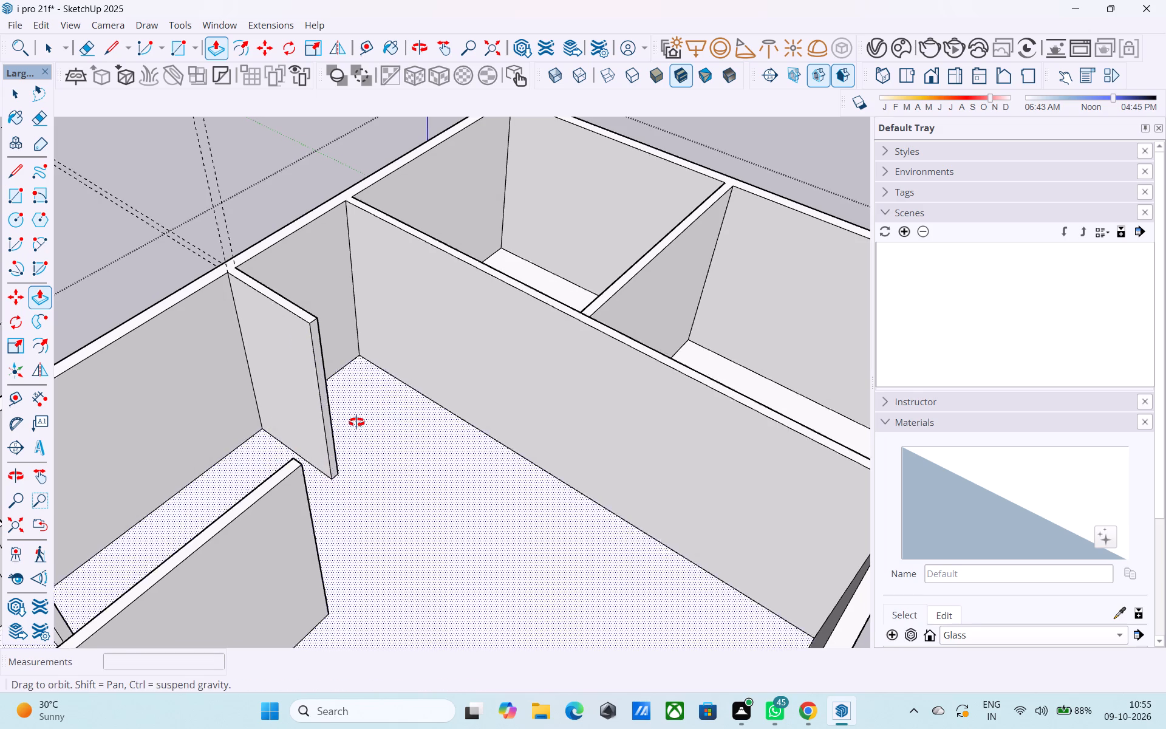
middle_click_drag(356, 422, 341, 445)
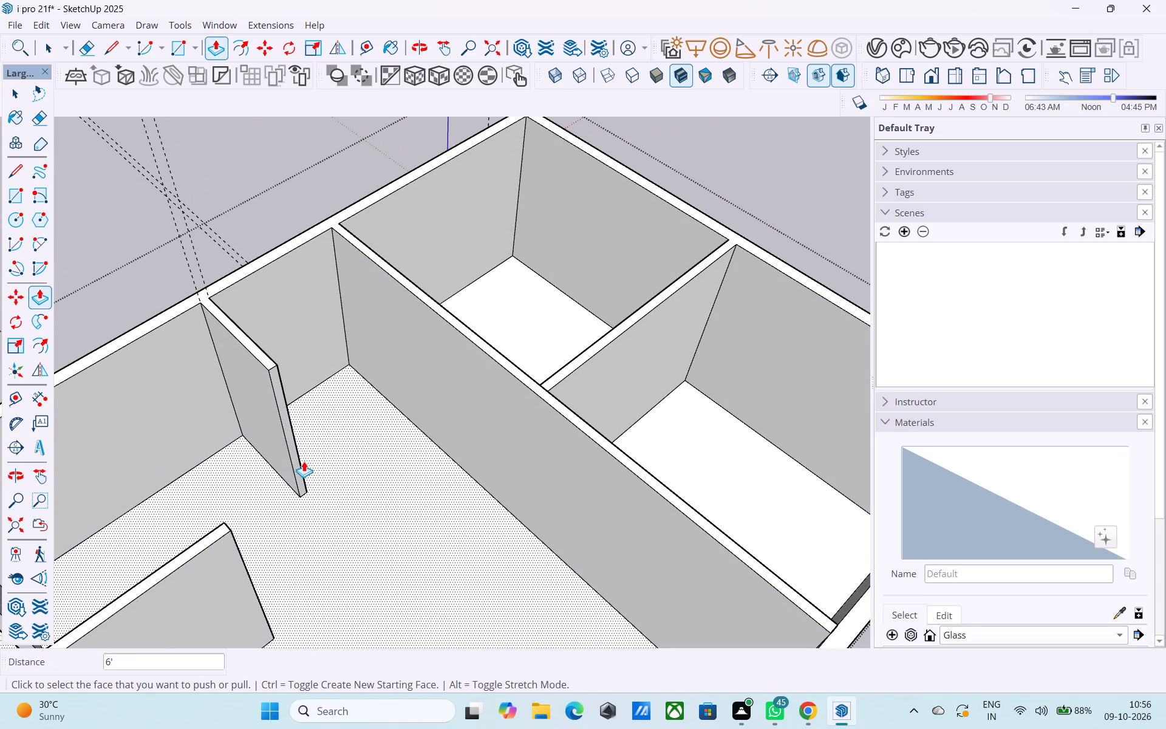
Extend the free end of the new partition by another 6".
scroll(299, 469, "up", 3)
left_click(298, 465)
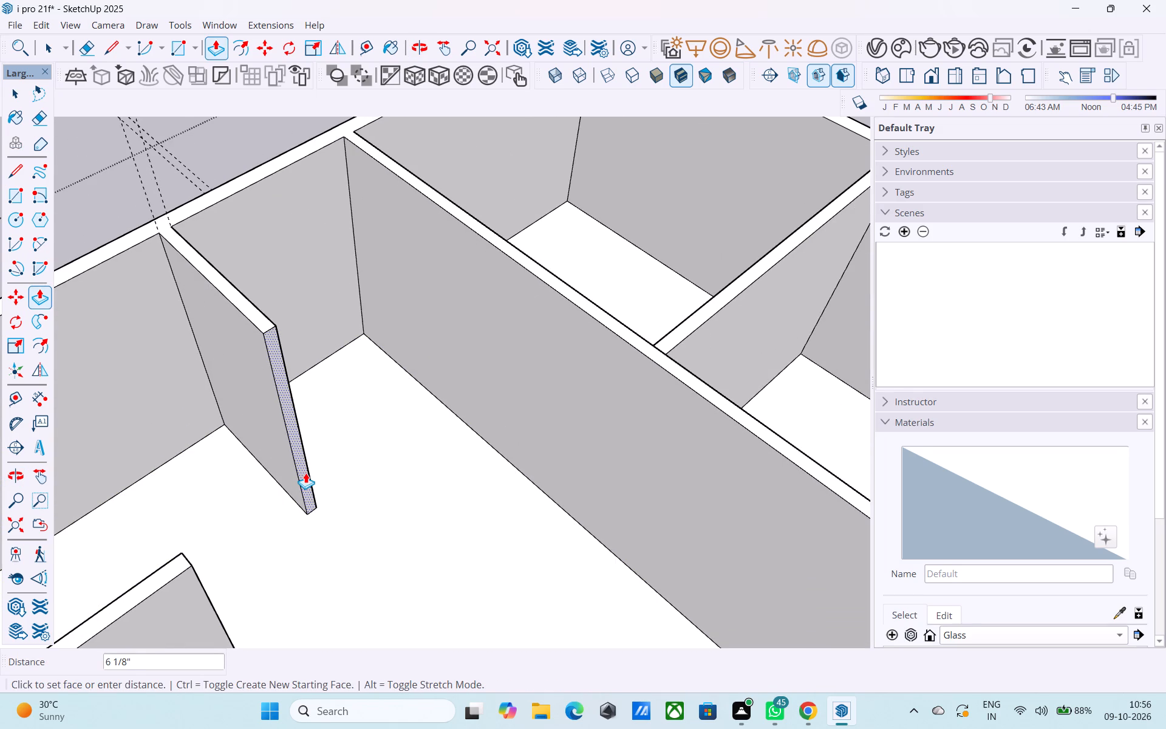
key("space")
middle_click_drag(330, 462, 30, 477)
middle_click_drag(95, 467, 279, 555, "shift")
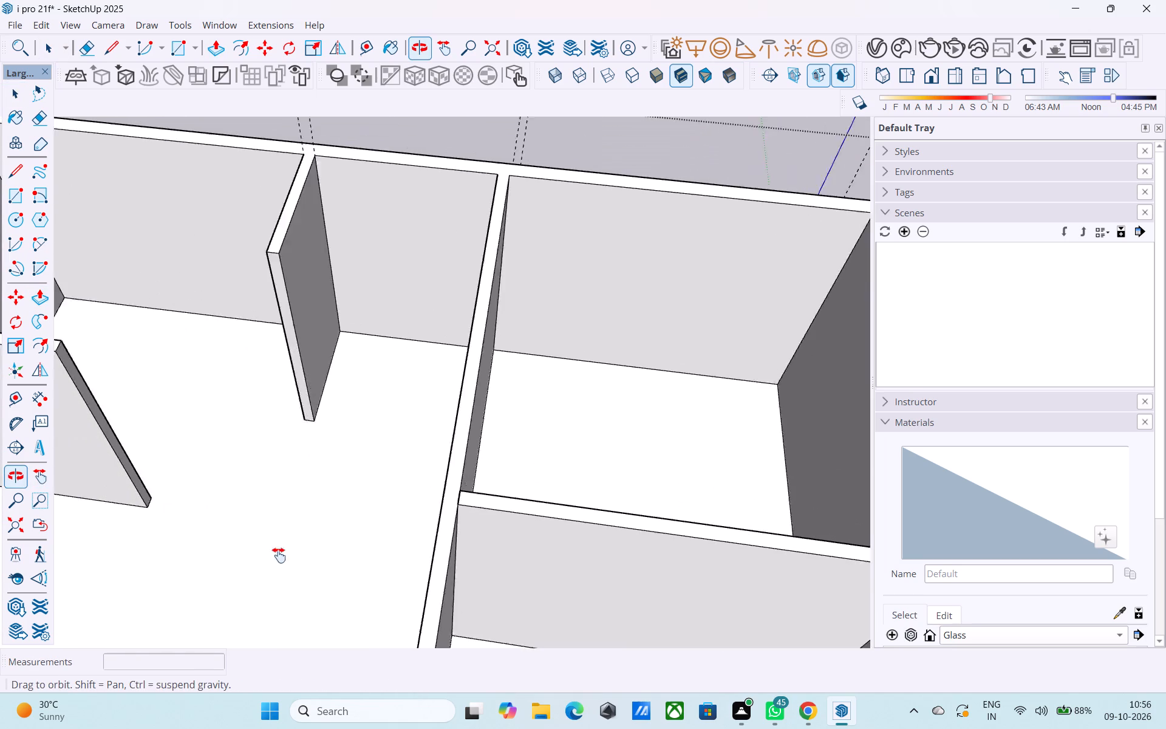
middle_click_drag(279, 555, 111, 564, "shift")
middle_click_drag(185, 466, 187, 575, "shift")
scroll(285, 366, "up", 7)
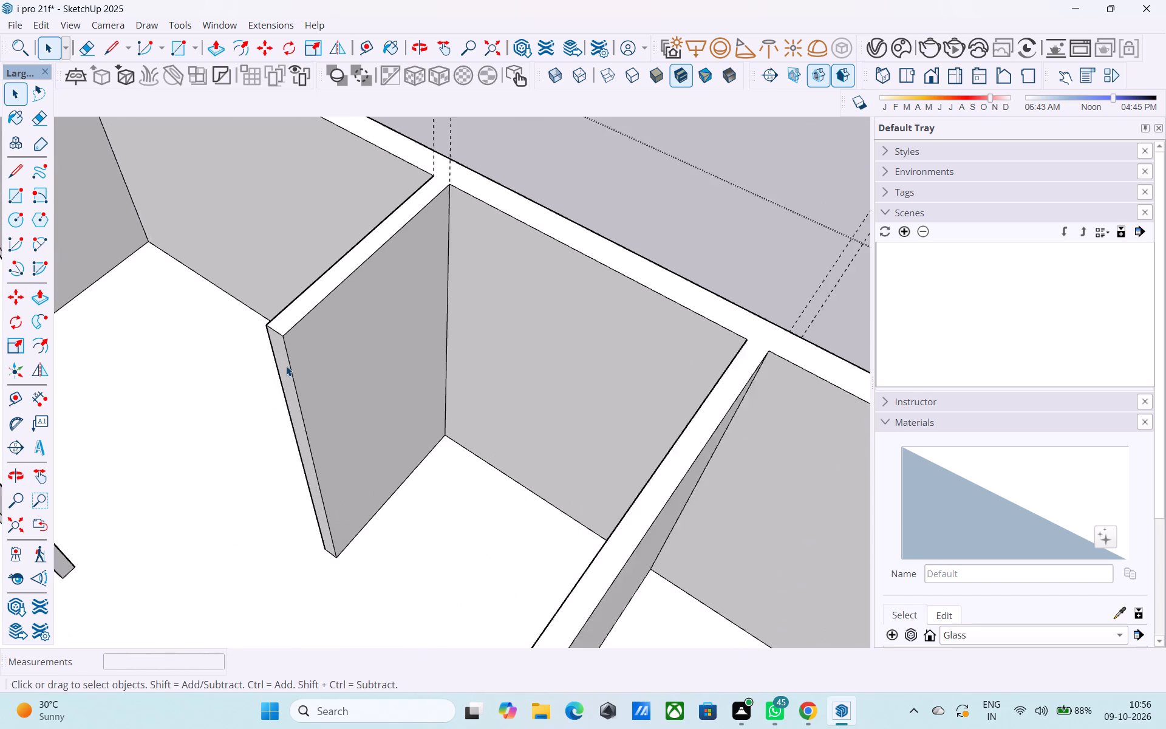
scroll(286, 366, "up", 2)
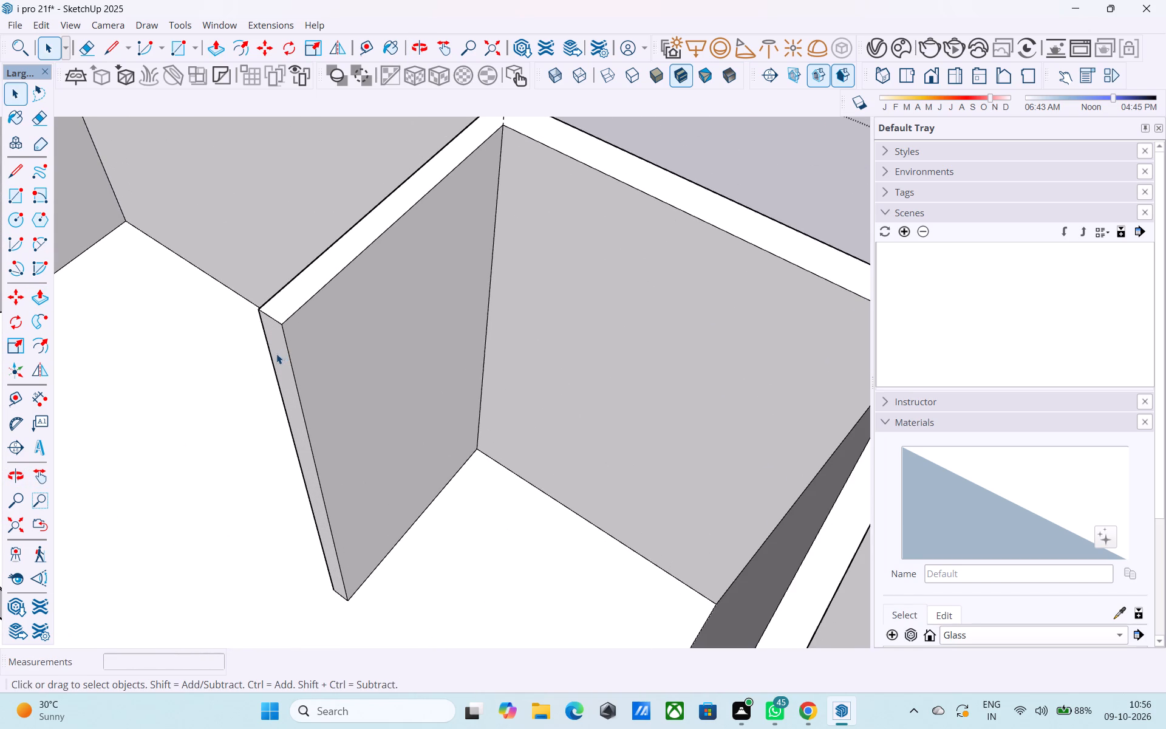
left_click(277, 355)
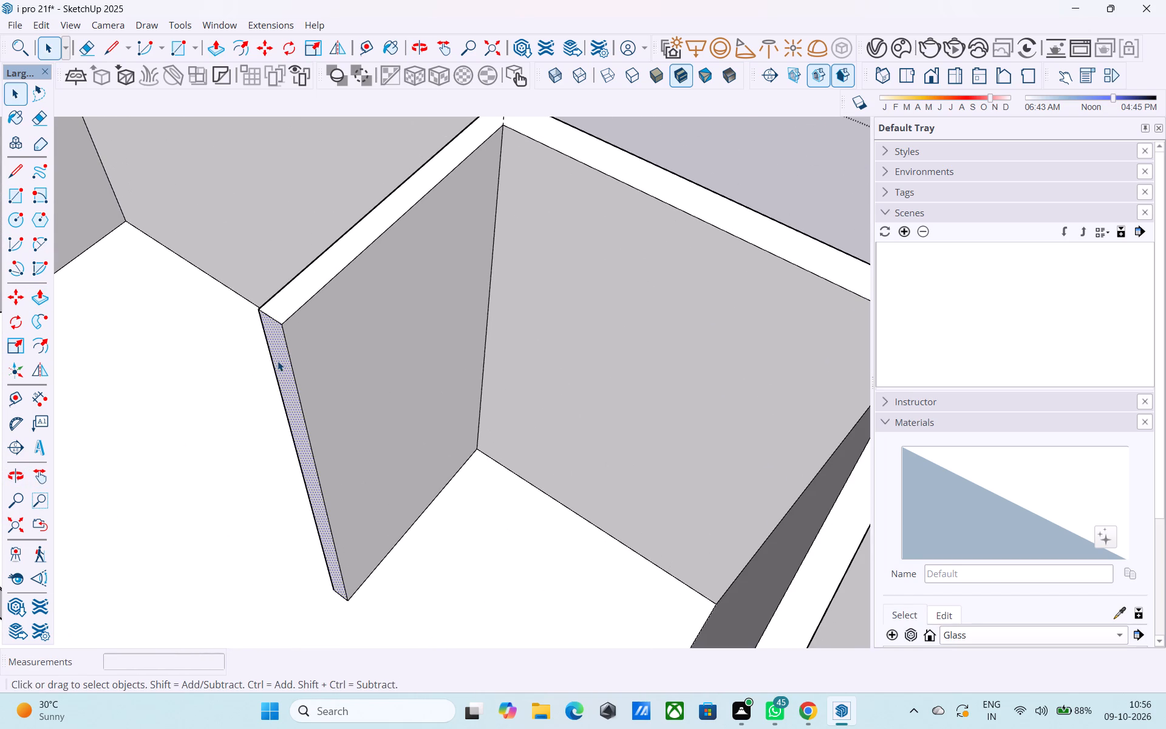
key("p")
left_click(278, 361)
type("6\"")
key("Return")
key("space")
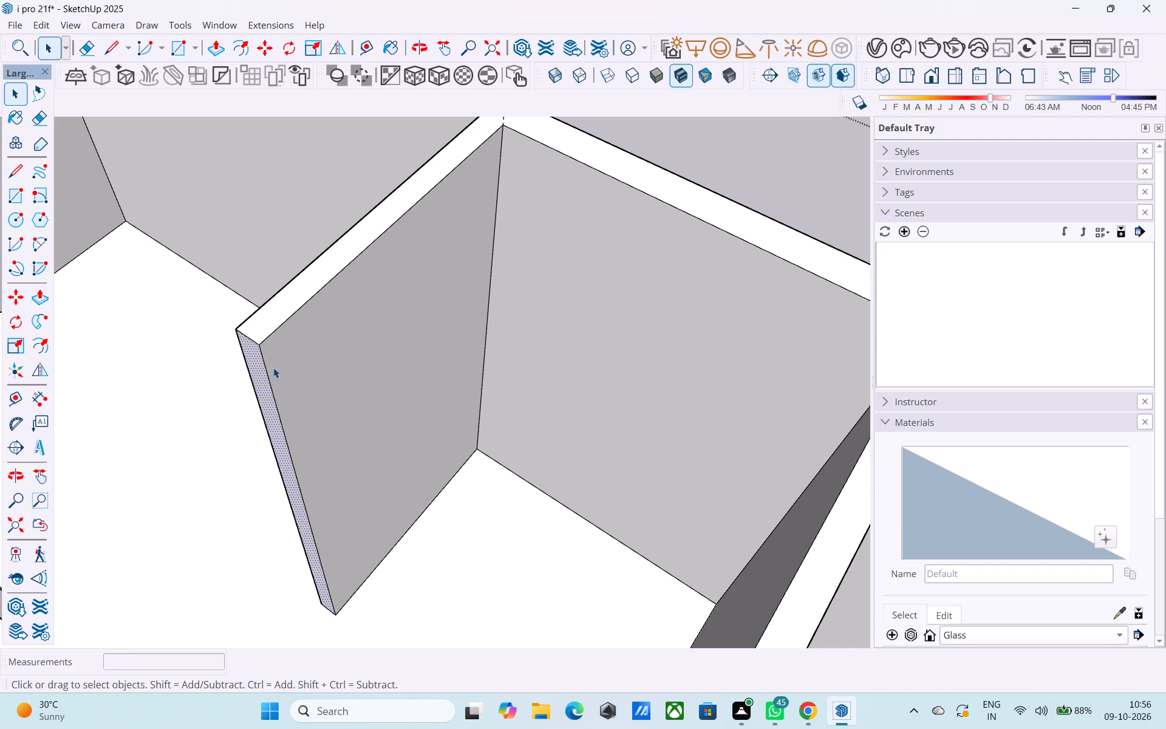
Copy the partition's vertical end edge on the cross-wall side 6" back along its face.
type("r")
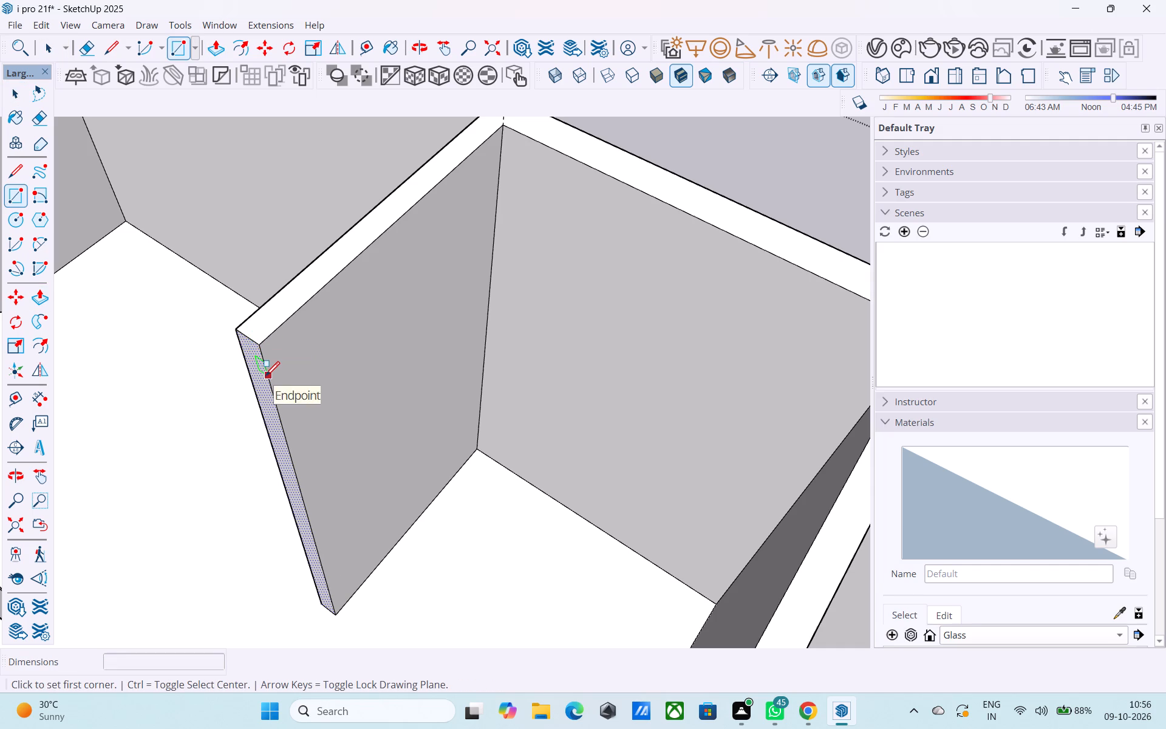
key("space")
left_click(267, 378)
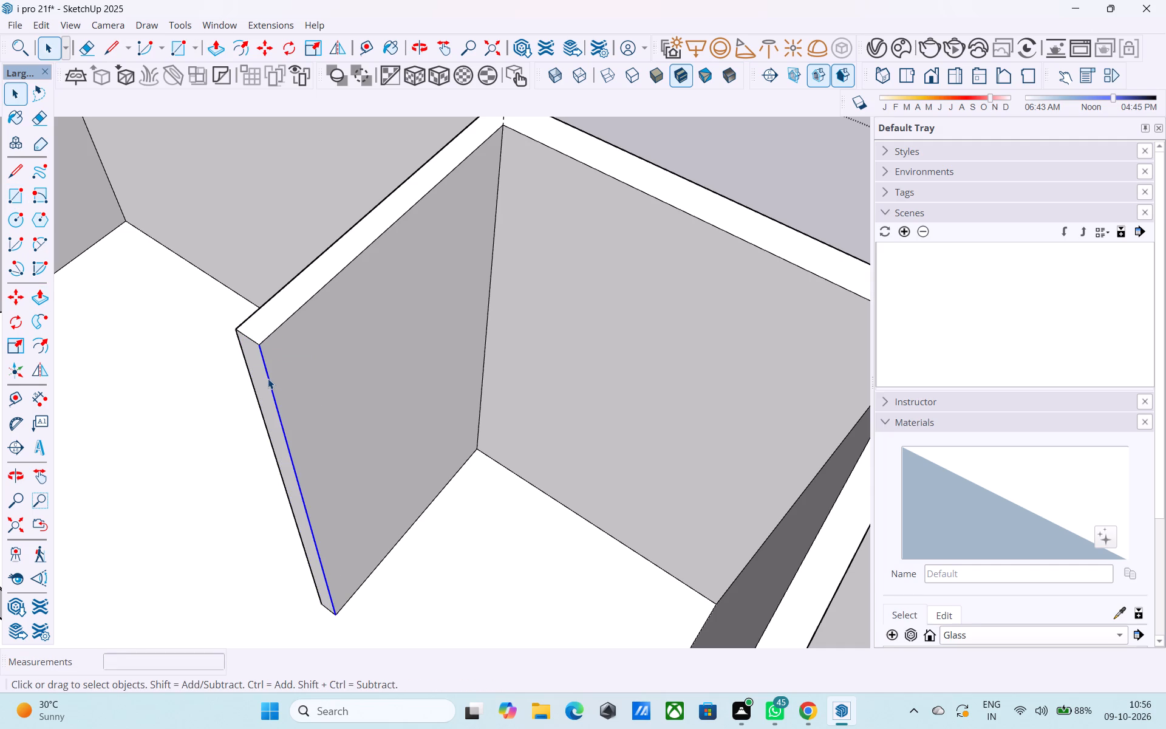
key("m")
left_click(259, 348)
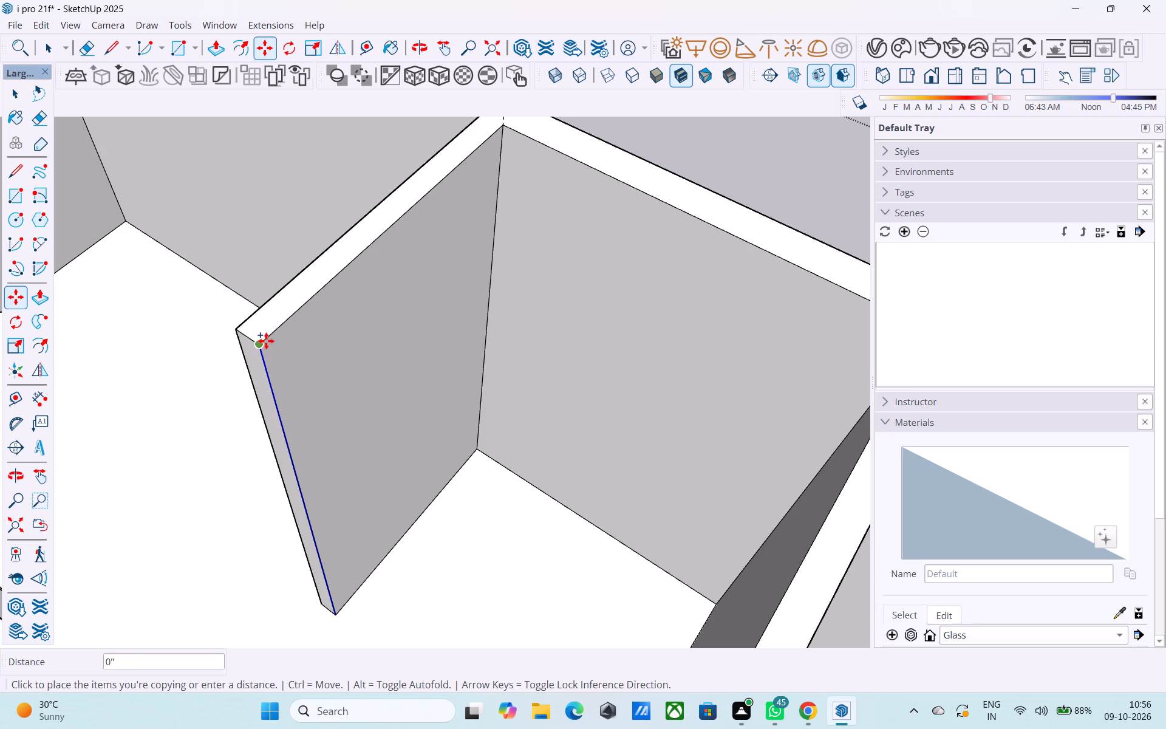
type("6\"")
key("Return")
Extrude the 6" strip at the partition's end 8' to meet the cross wall, closing off the small room.
key("space")
left_click(274, 360)
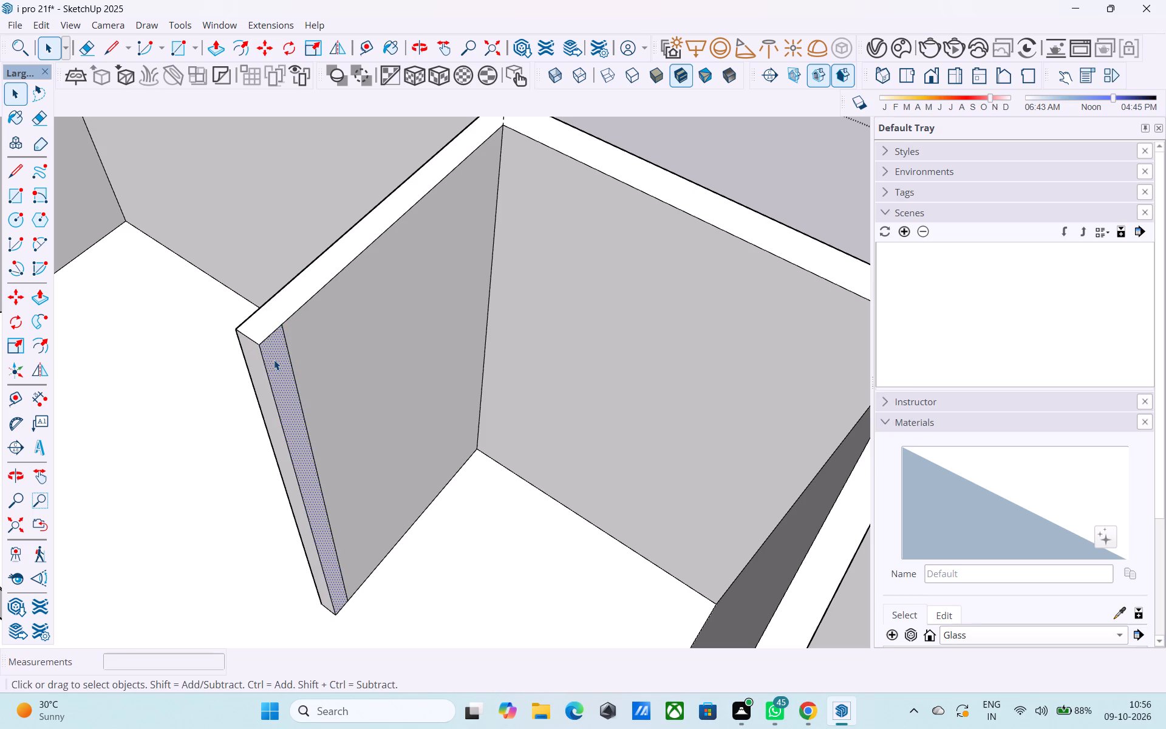
key("p")
left_click(274, 360)
scroll(326, 383, "down", 2)
middle_click_drag(326, 387, 634, 416)
scroll(571, 403, "up", 1)
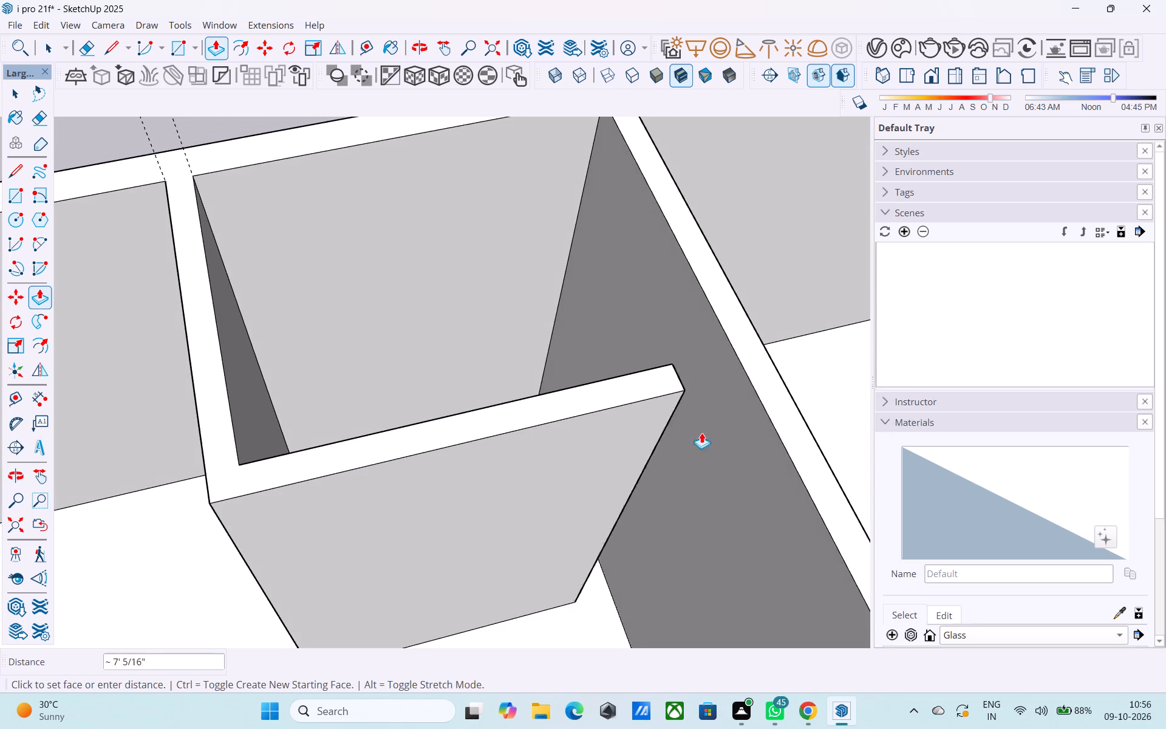
left_click(751, 425)
middle_click_drag(527, 463, 530, 326, "shift")
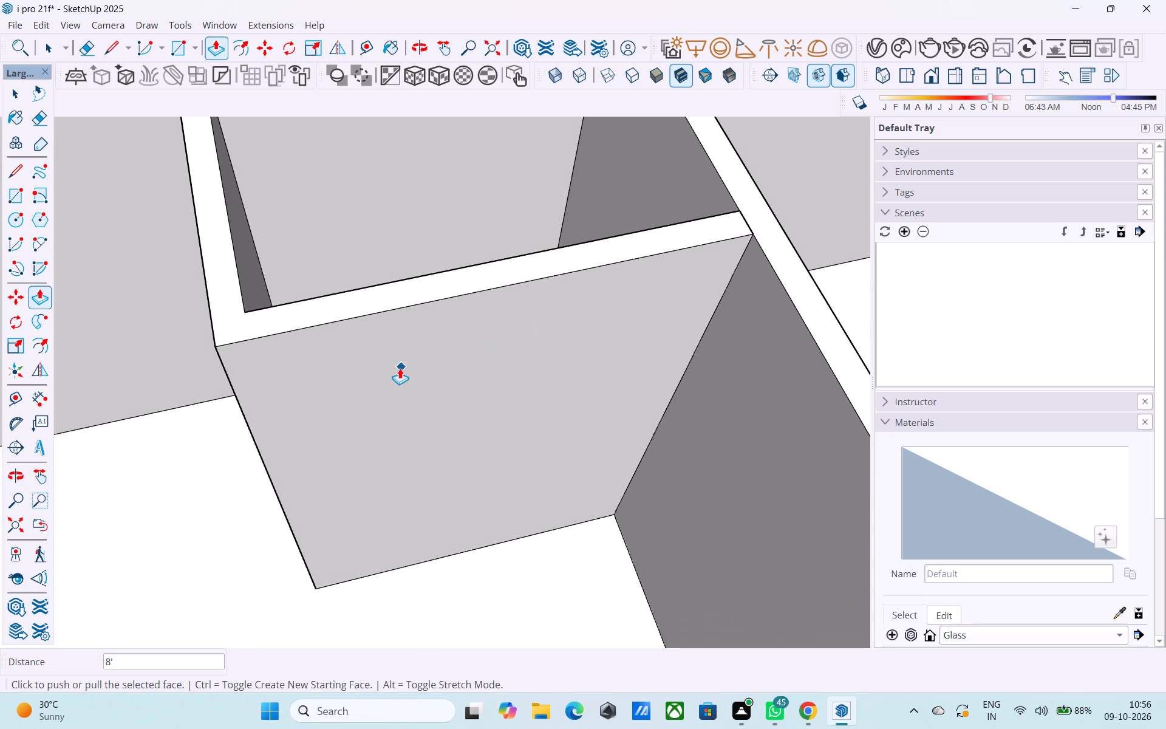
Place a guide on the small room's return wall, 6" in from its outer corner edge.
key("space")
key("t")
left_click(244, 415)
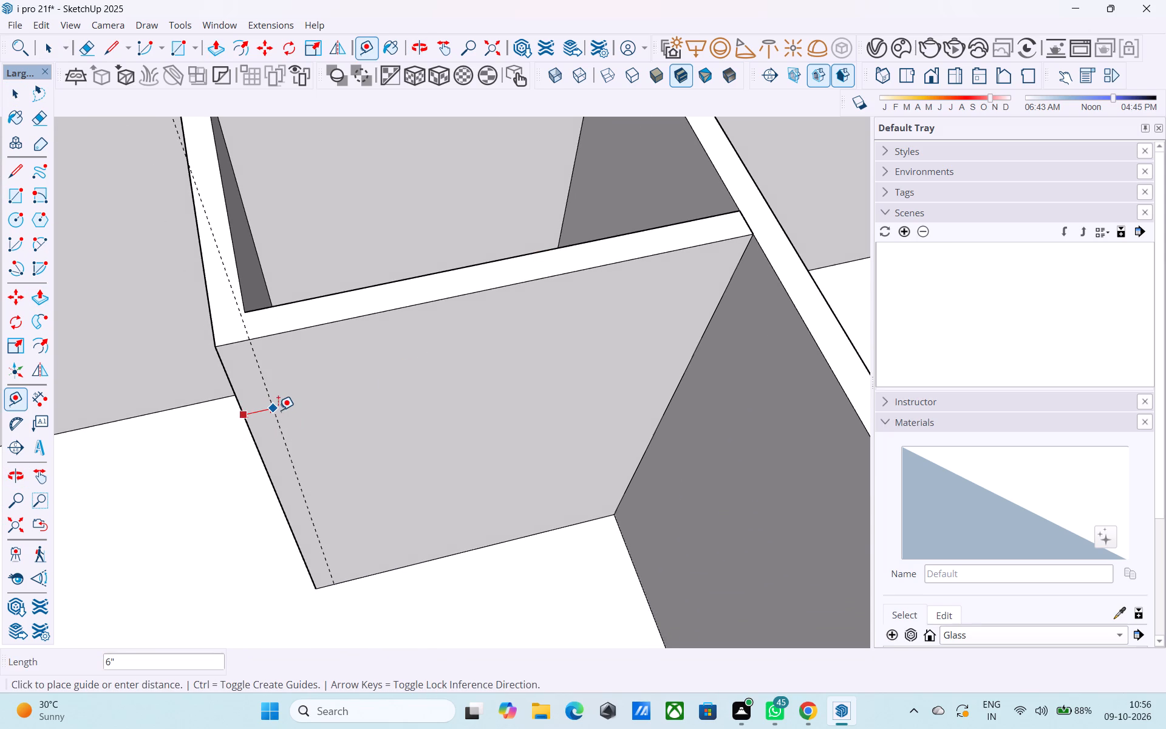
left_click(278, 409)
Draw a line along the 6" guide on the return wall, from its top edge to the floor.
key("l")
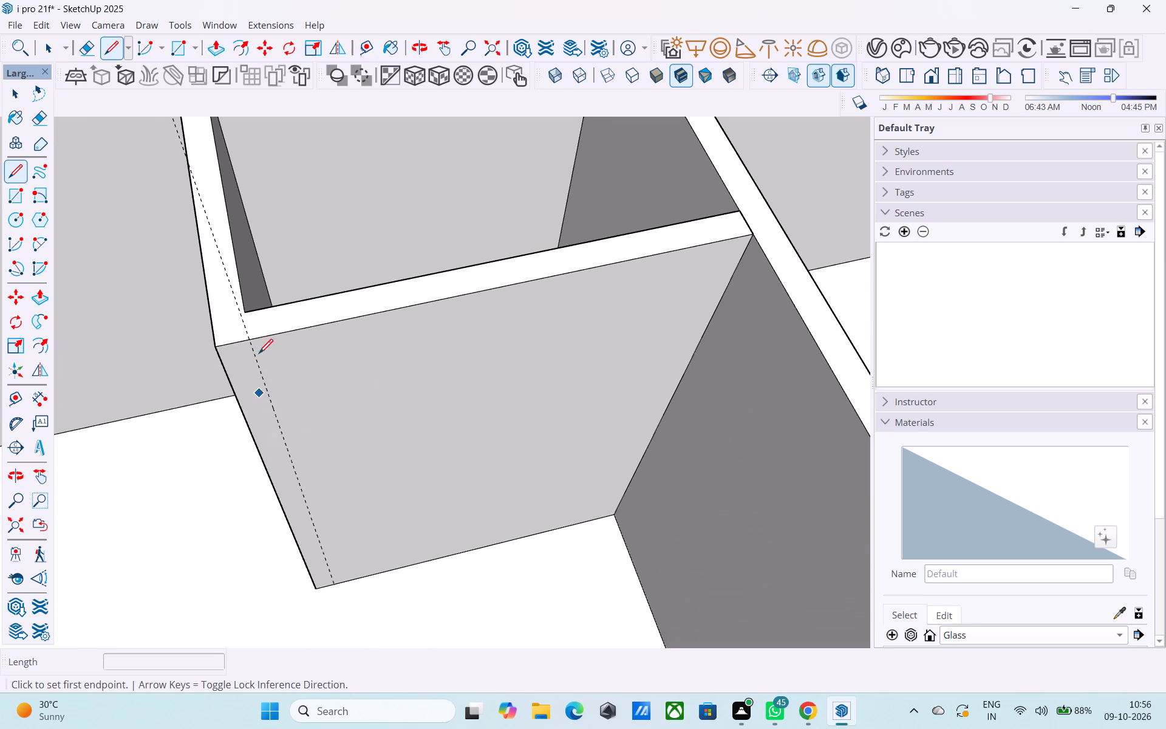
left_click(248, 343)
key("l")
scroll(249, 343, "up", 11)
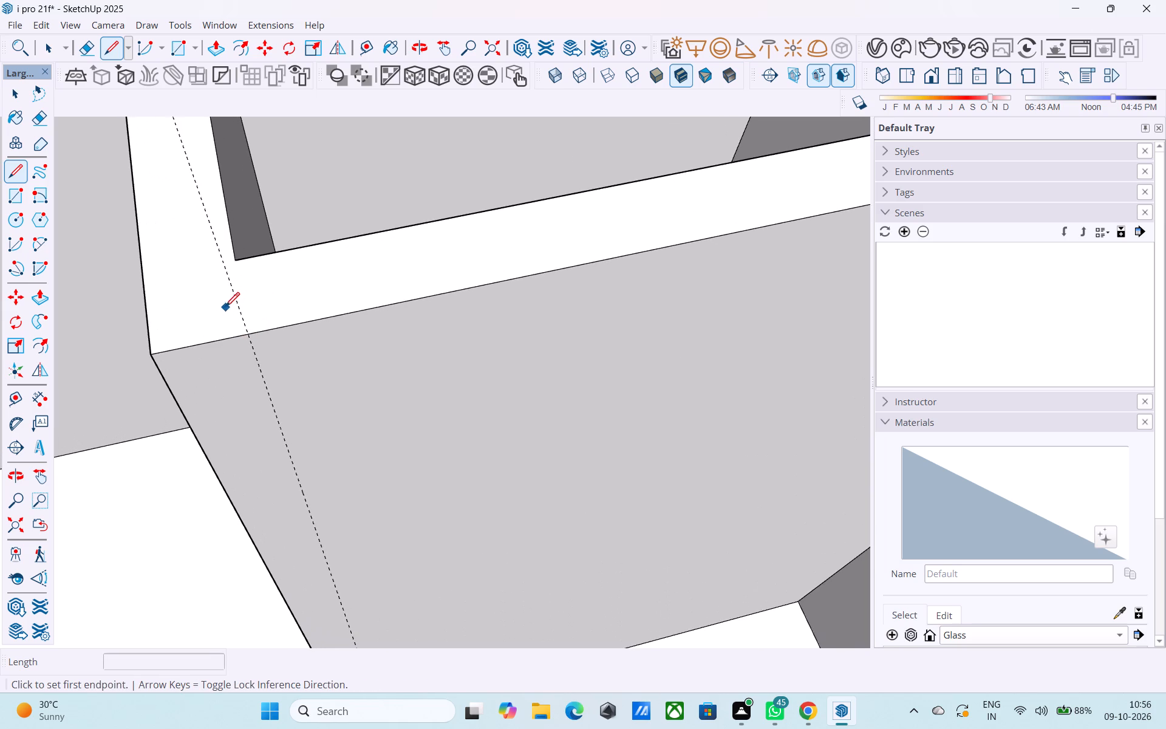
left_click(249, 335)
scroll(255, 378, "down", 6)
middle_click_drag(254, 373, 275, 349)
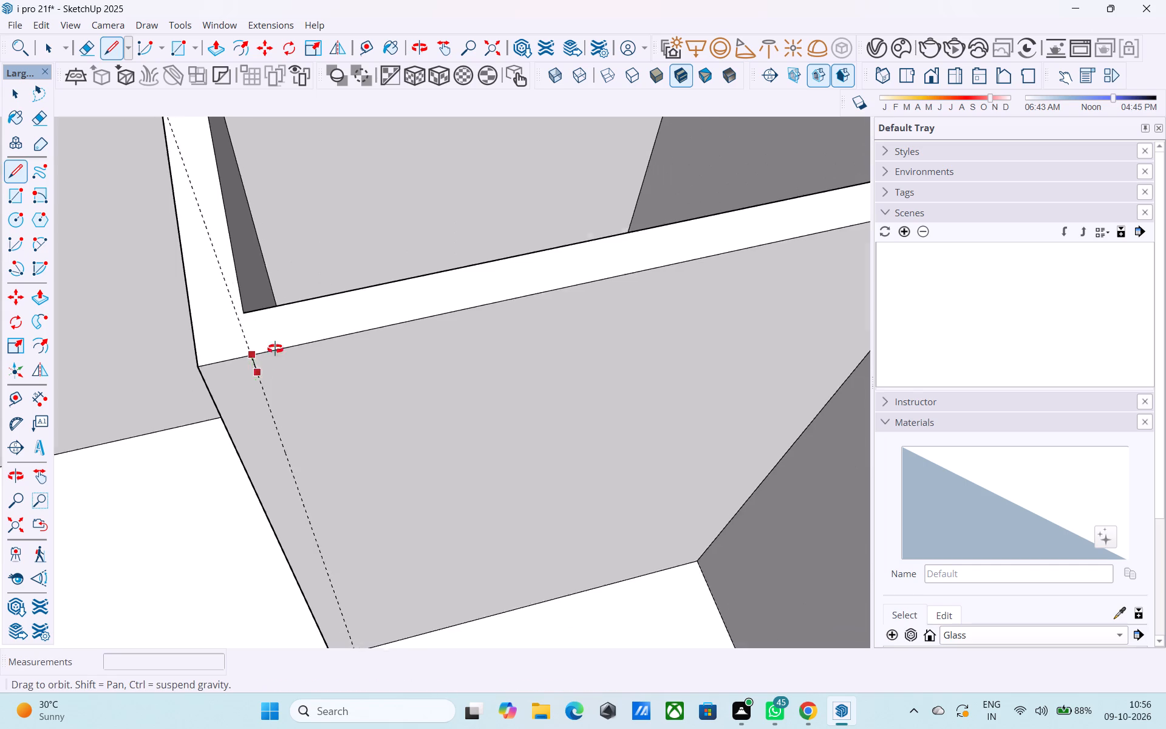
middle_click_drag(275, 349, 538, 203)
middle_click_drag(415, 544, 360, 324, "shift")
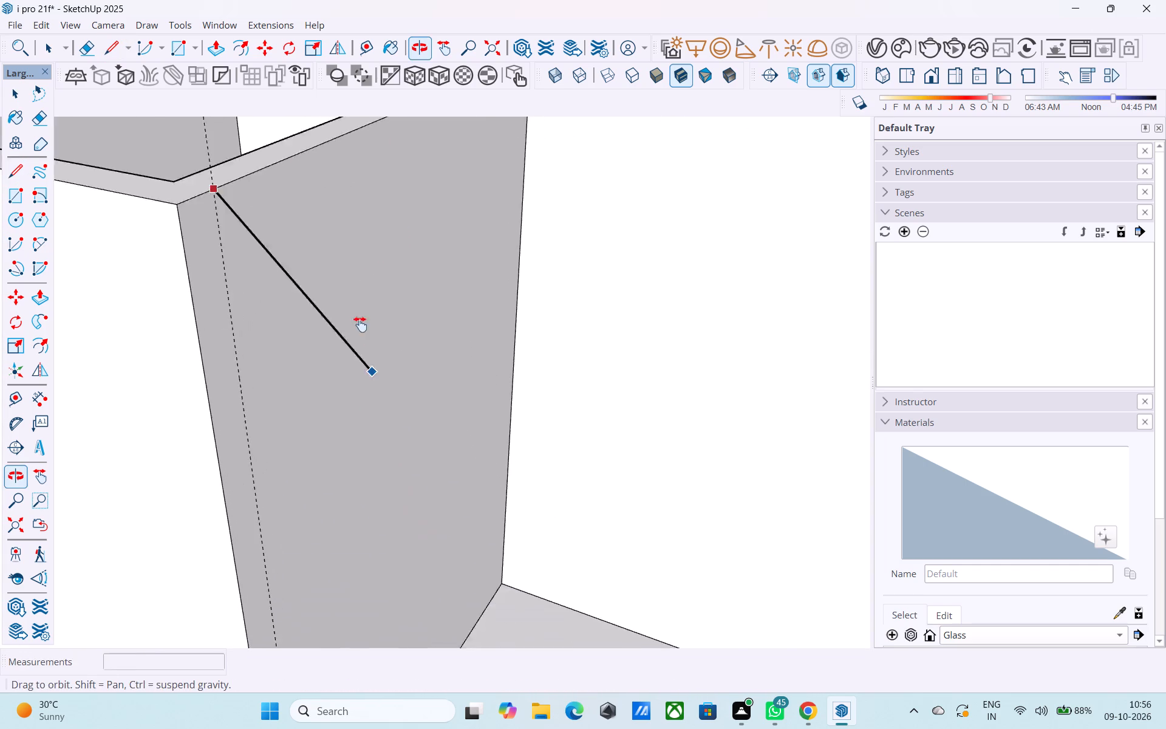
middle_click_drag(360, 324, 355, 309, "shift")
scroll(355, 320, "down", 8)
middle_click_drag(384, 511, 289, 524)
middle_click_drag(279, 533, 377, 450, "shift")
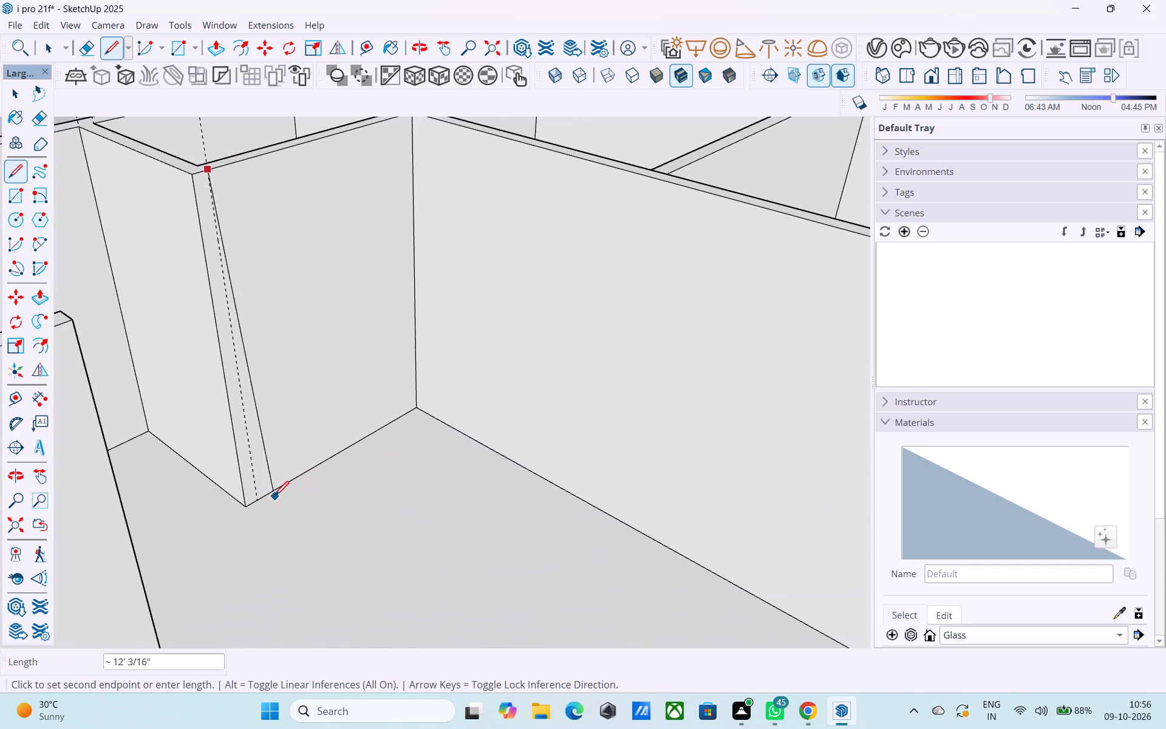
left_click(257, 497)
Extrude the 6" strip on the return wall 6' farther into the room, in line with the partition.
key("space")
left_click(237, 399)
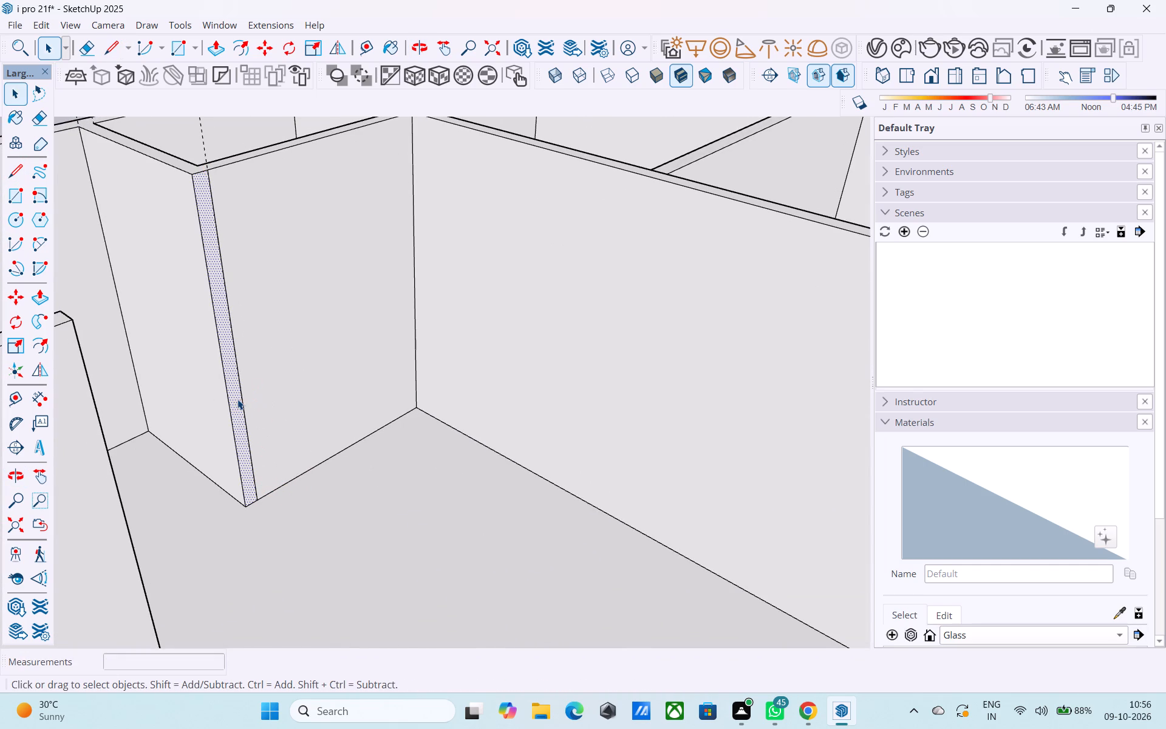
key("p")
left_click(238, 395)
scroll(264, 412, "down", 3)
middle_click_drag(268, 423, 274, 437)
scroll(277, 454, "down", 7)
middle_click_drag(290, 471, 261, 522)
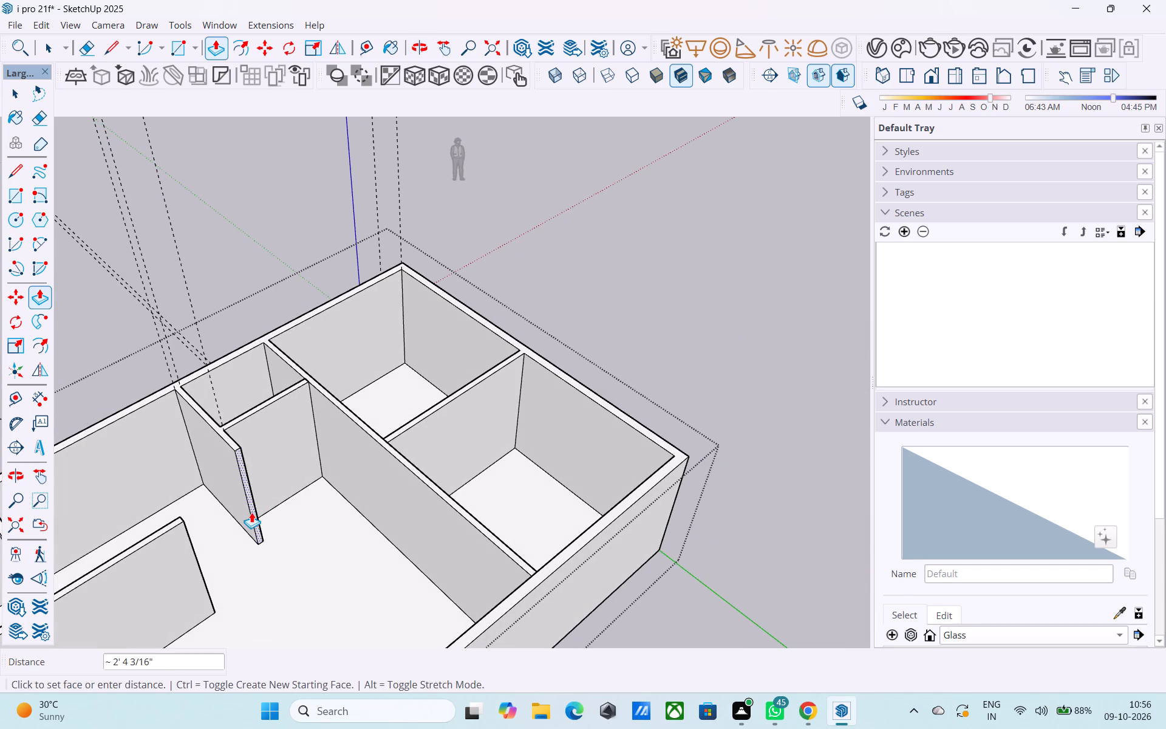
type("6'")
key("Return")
Examine the lengthened partition and its relation to the nearby free-standing wall and the back rooms from several angles.
scroll(322, 512, "down", 5)
middle_click_drag(319, 528, 495, 487)
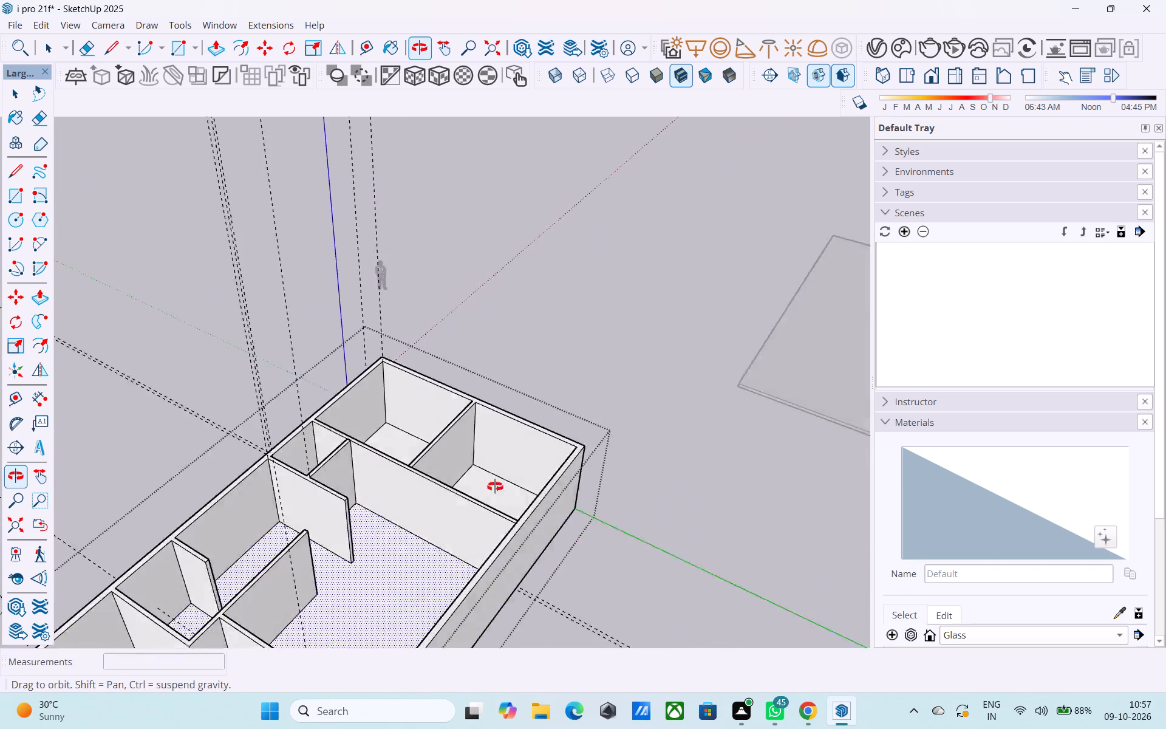
middle_click_drag(495, 487, 542, 484)
middle_click_drag(437, 535, 471, 525)
scroll(464, 529, "down", 3)
middle_click_drag(464, 531, 491, 573)
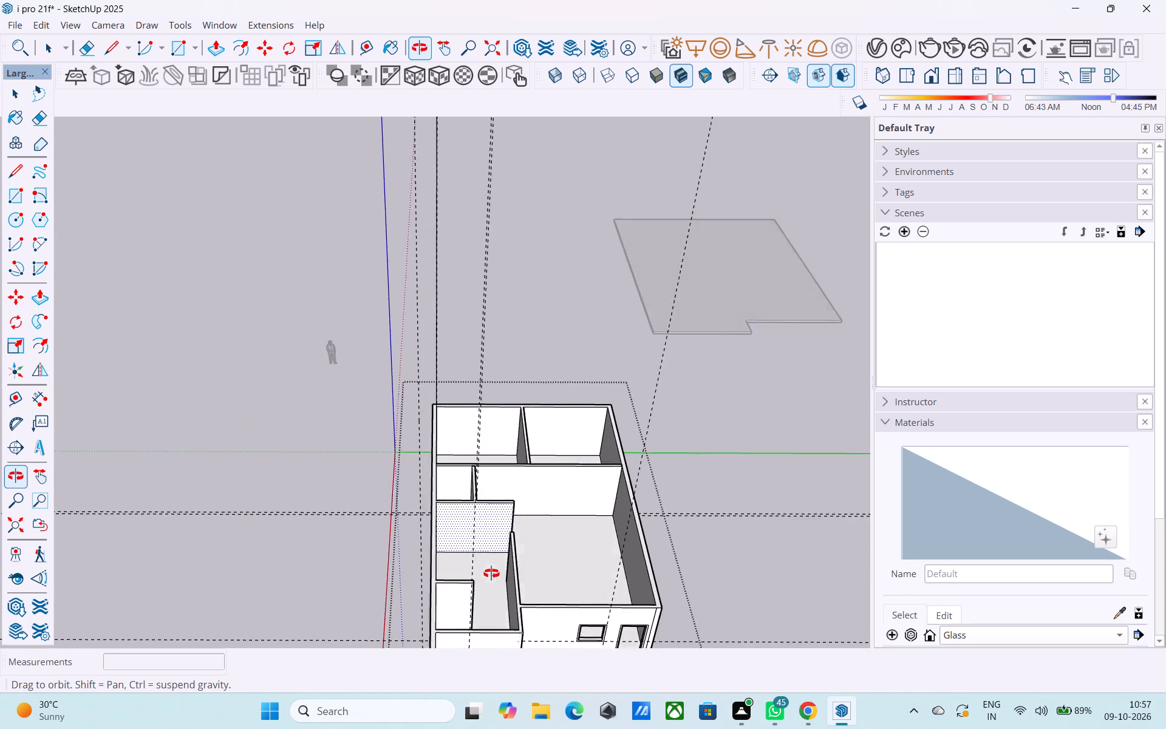
middle_click_drag(491, 573, 485, 597)
scroll(488, 564, "up", 6)
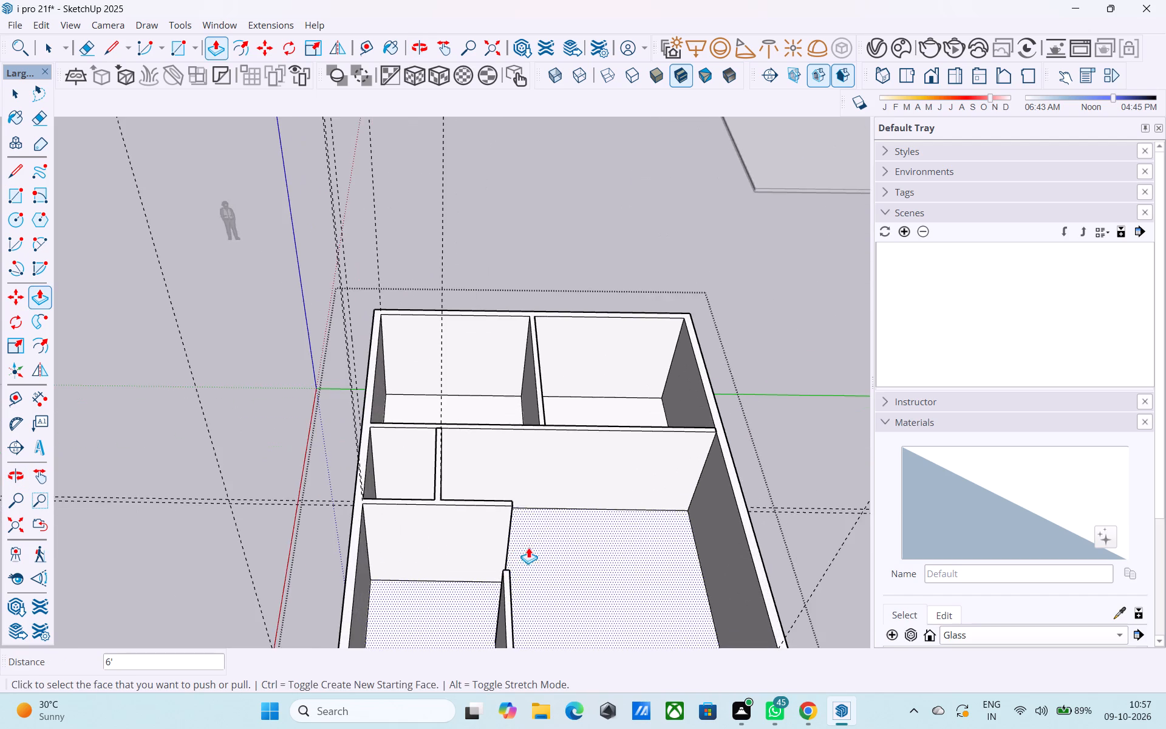
middle_click_drag(527, 547, 293, 557)
middle_click_drag(291, 556, 402, 552)
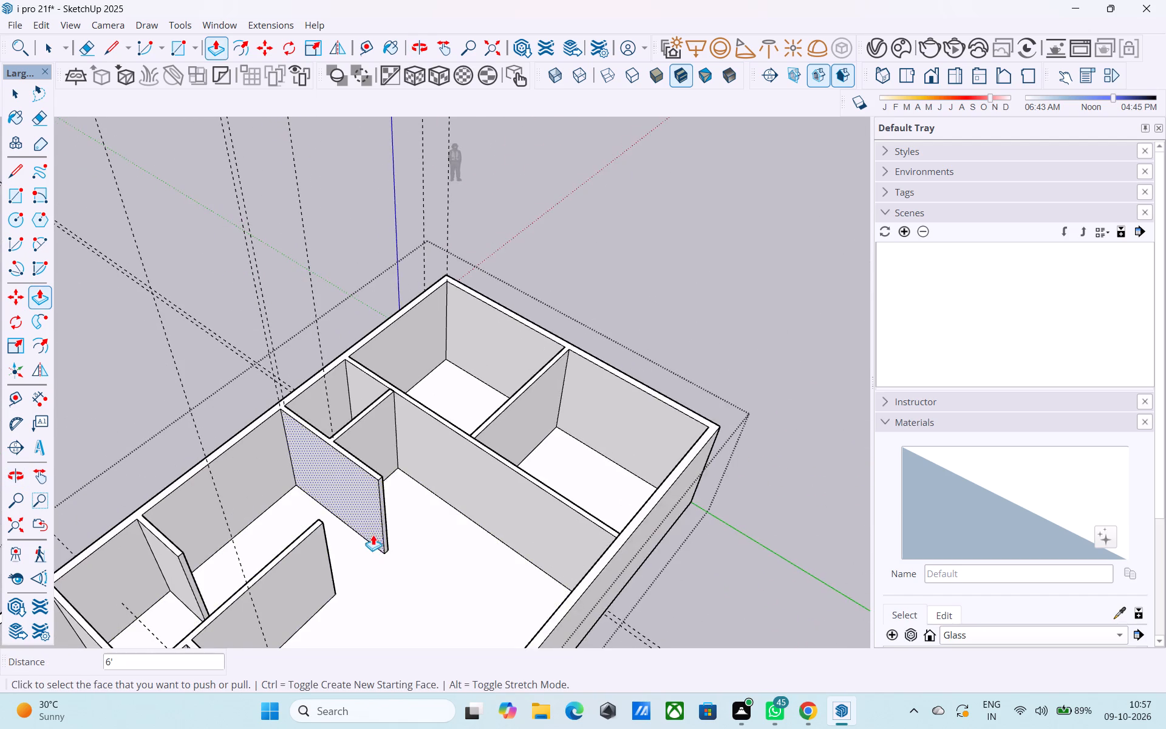
scroll(367, 525, "up", 7)
middle_click_drag(389, 516, 366, 525)
scroll(355, 519, "down", 3)
middle_click_drag(355, 519, 528, 480)
scroll(517, 473, "down", 4)
middle_click_drag(510, 481, 532, 538)
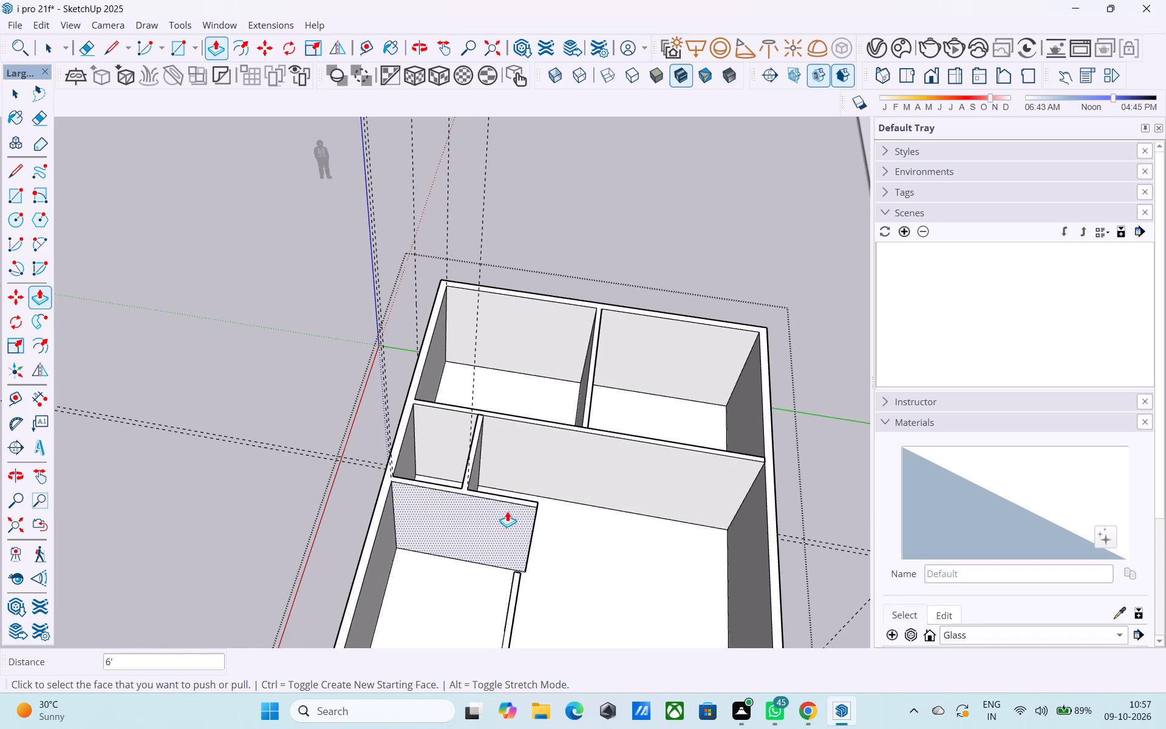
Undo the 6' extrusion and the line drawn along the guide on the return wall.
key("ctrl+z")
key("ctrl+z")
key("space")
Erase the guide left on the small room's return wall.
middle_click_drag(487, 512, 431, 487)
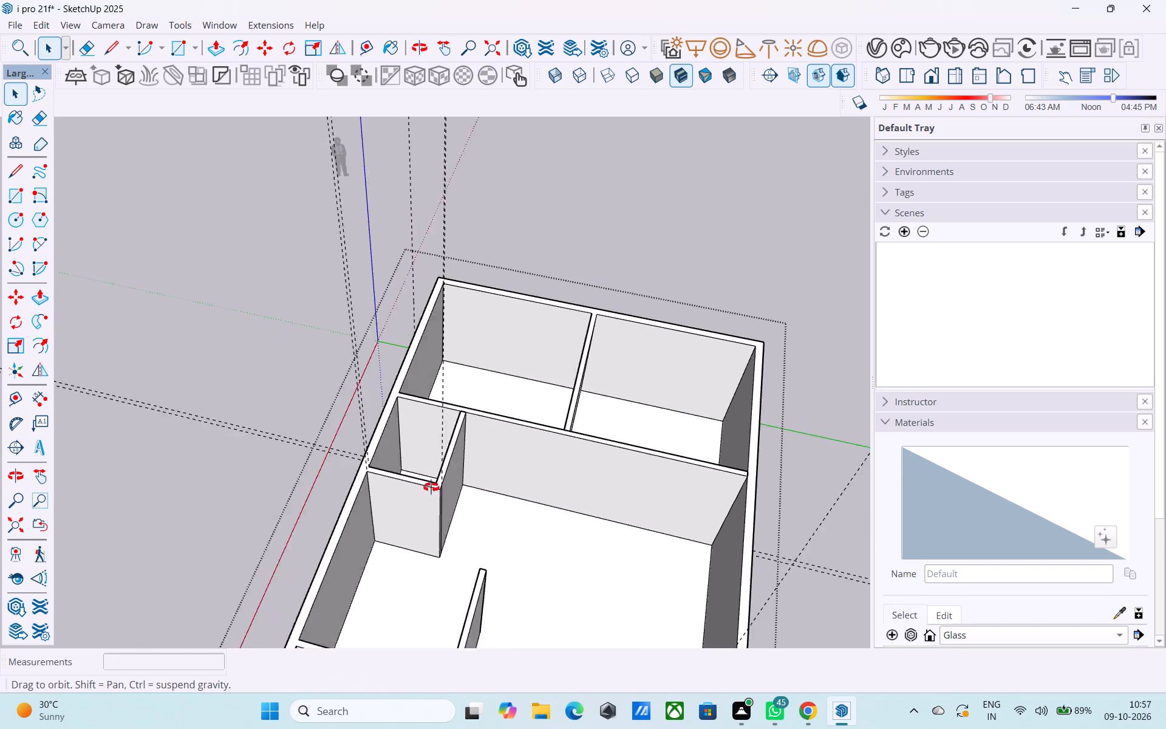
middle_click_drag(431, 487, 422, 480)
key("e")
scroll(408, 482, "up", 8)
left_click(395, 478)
Examine the room layout from the back rooms to the partitions near the front of the house.
scroll(528, 499, "down", 6)
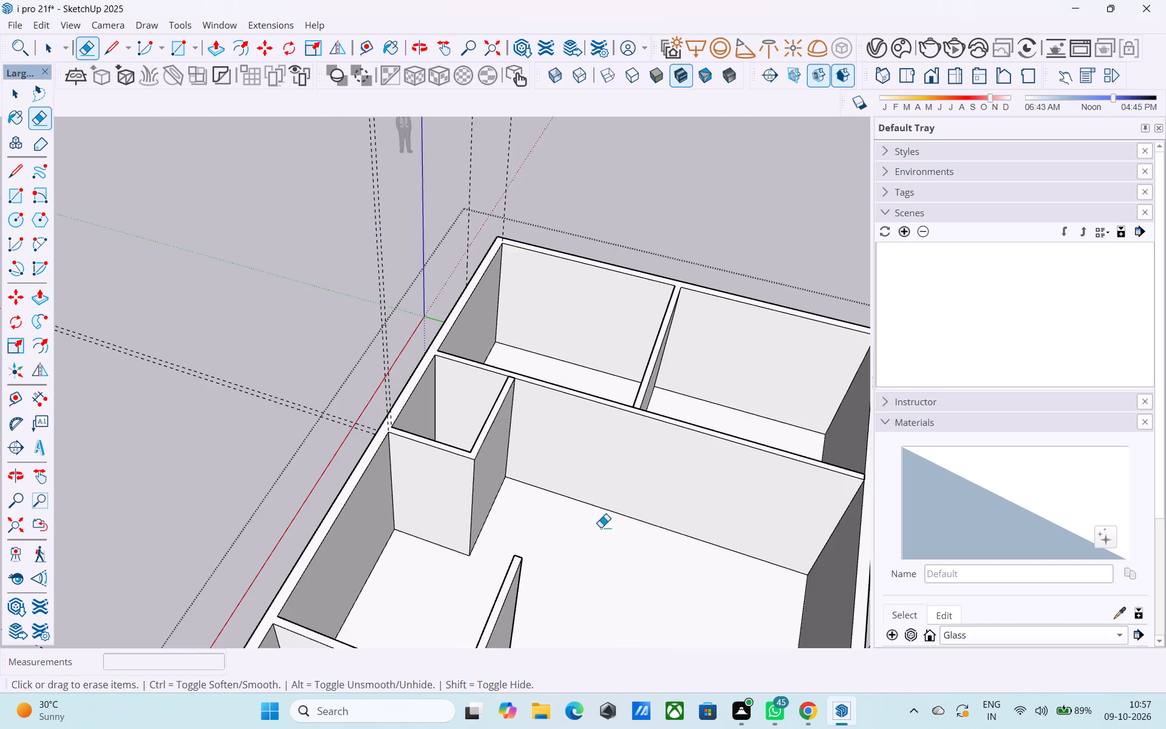
middle_click_drag(598, 527, 431, 512)
scroll(457, 523, "down", 5)
middle_click_drag(480, 525, 403, 509)
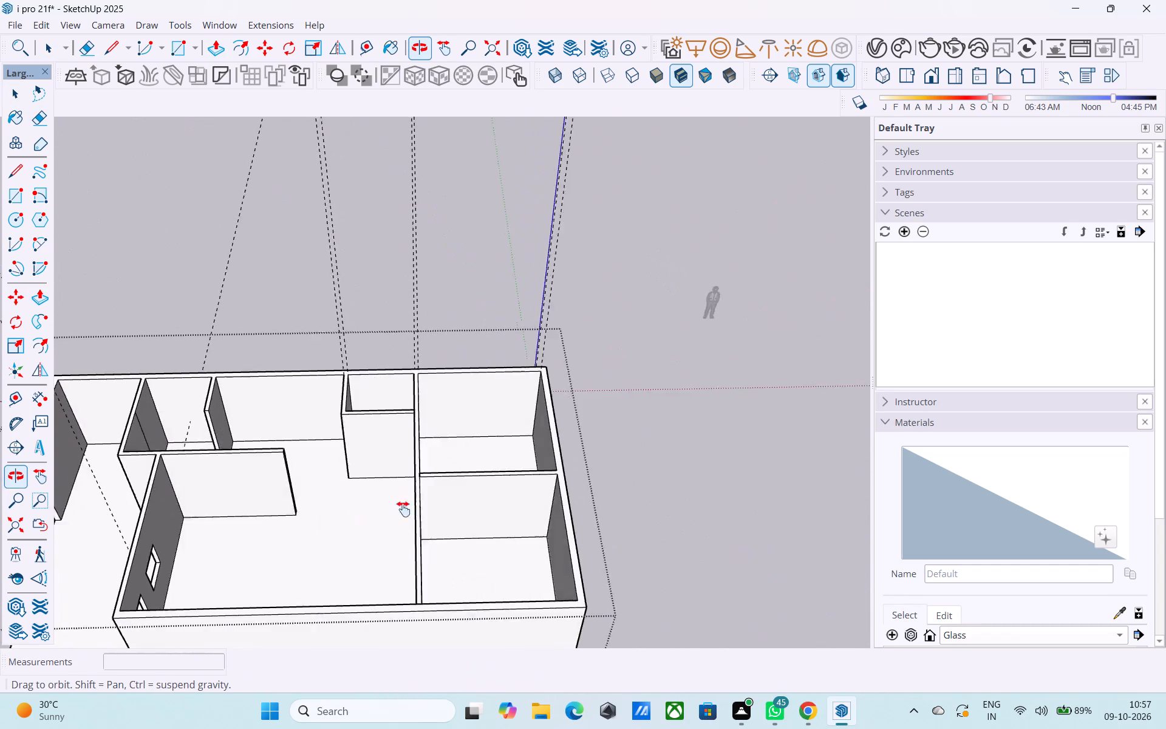
middle_click_drag(403, 509, 460, 499)
scroll(439, 494, "up", 4)
middle_click_drag(432, 484, 199, 496)
middle_click_drag(350, 483, 428, 519, "shift")
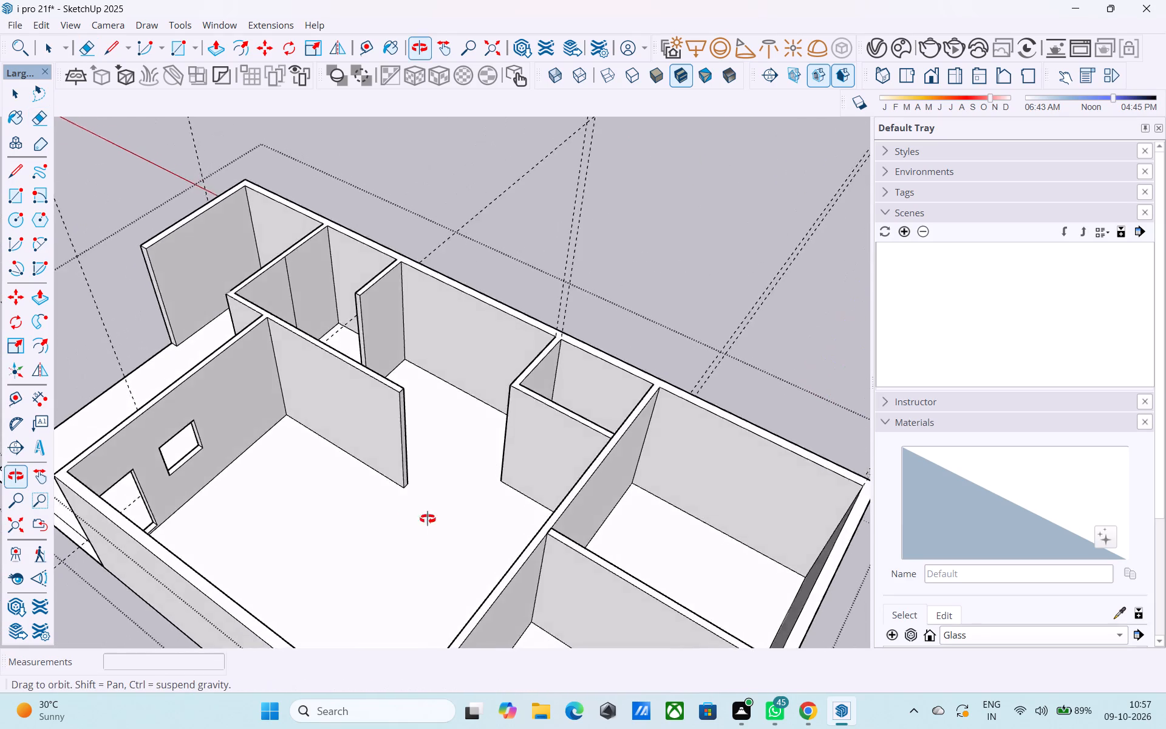
middle_click_drag(428, 519, 272, 521, "shift")
middle_click_drag(377, 435, 391, 495, "shift")
scroll(409, 371, "up", 1)
scroll(375, 321, "up", 3)
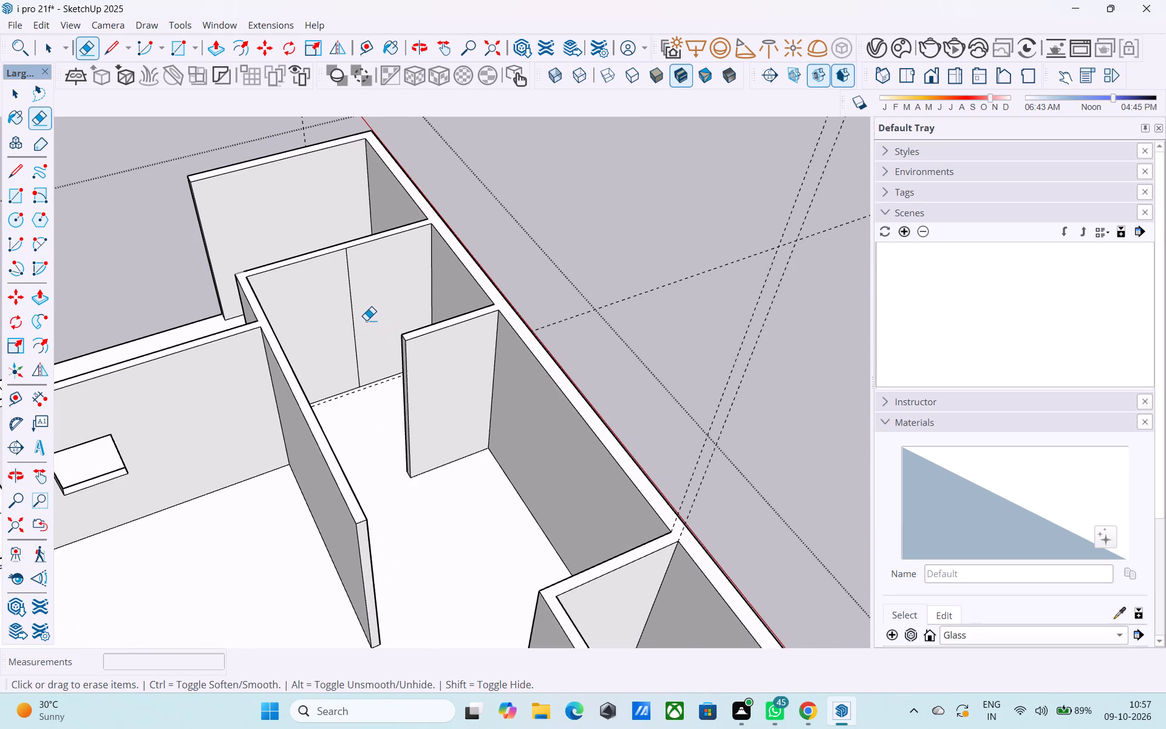
Erase the leftover vertical edge on the small room's wall face.
left_click_drag(359, 315, 353, 316)
Draw two 6" lines across the top of the cross wall, continuing both edges of the partition between the back rooms.
scroll(390, 423, "down", 5)
middle_click_drag(398, 426, 339, 448)
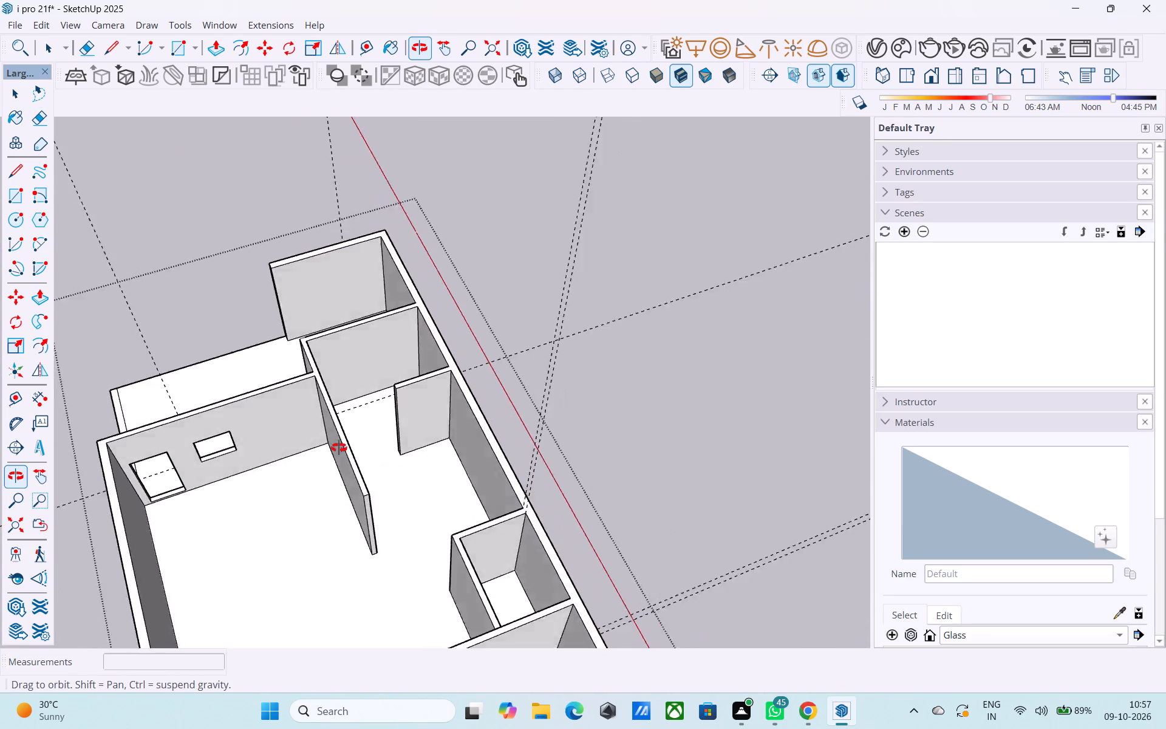
middle_click_drag(339, 448, 442, 346)
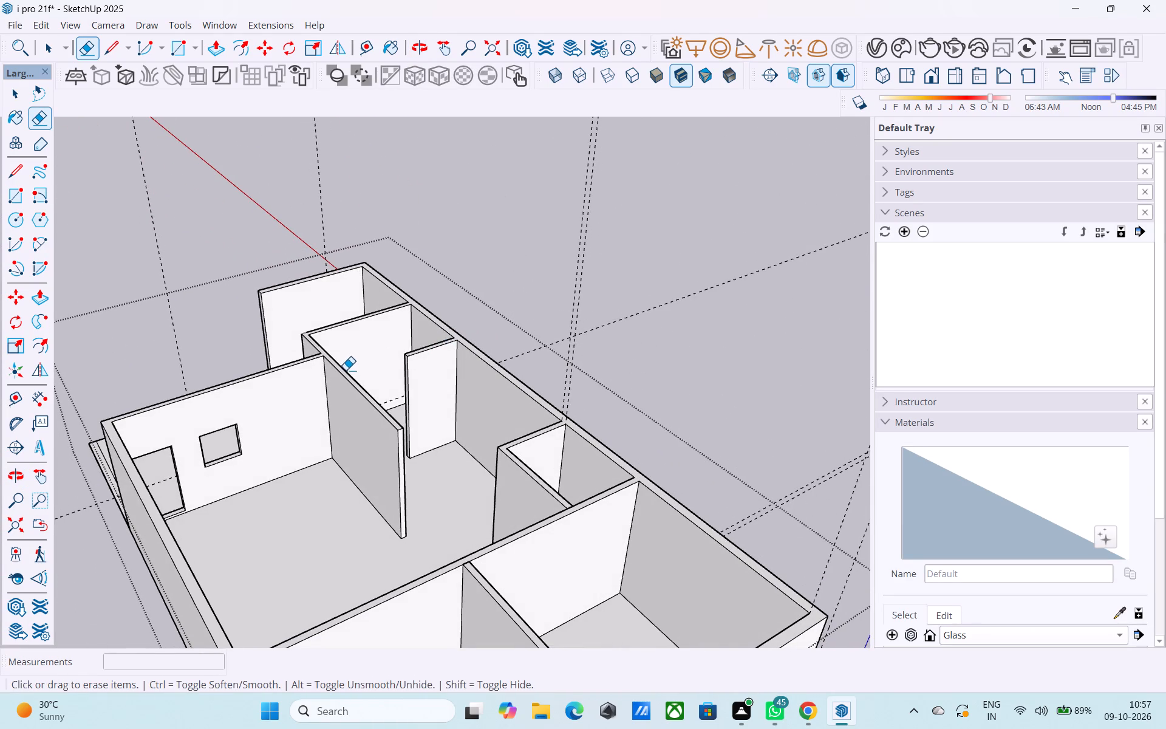
scroll(345, 368, "down", 1)
middle_click_drag(341, 369, 282, 411)
middle_click_drag(289, 414, 318, 368)
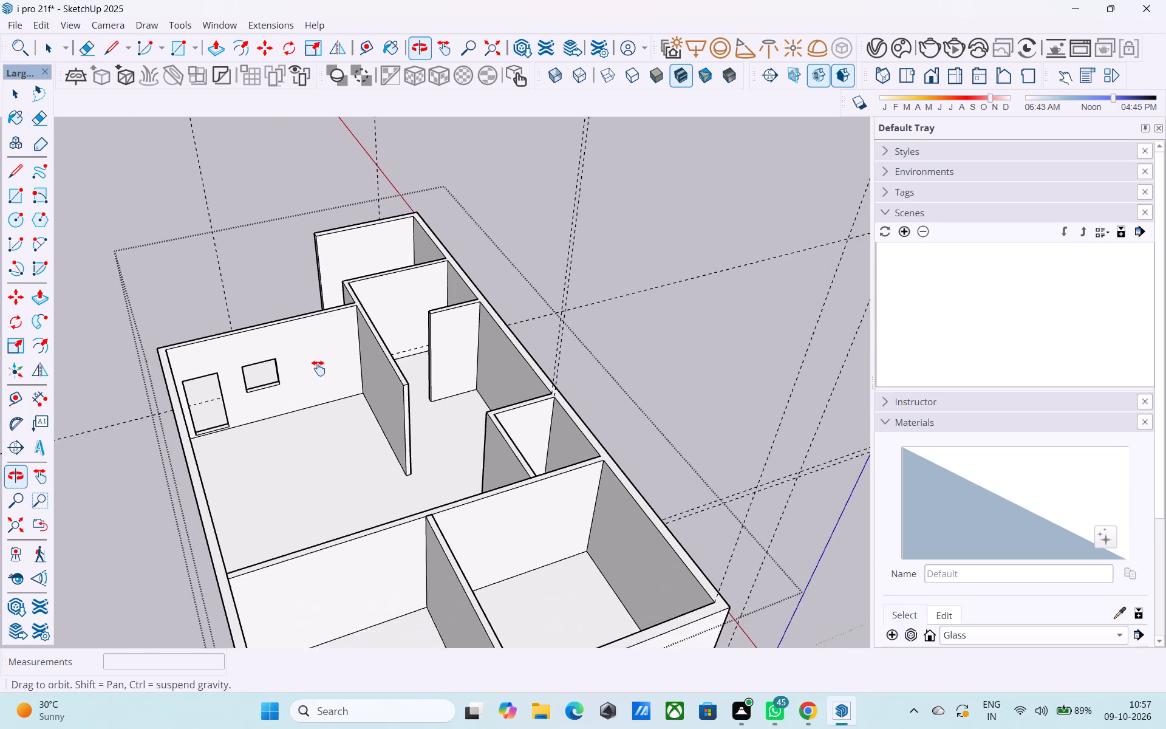
middle_click_drag(318, 368, 312, 434)
key("space")
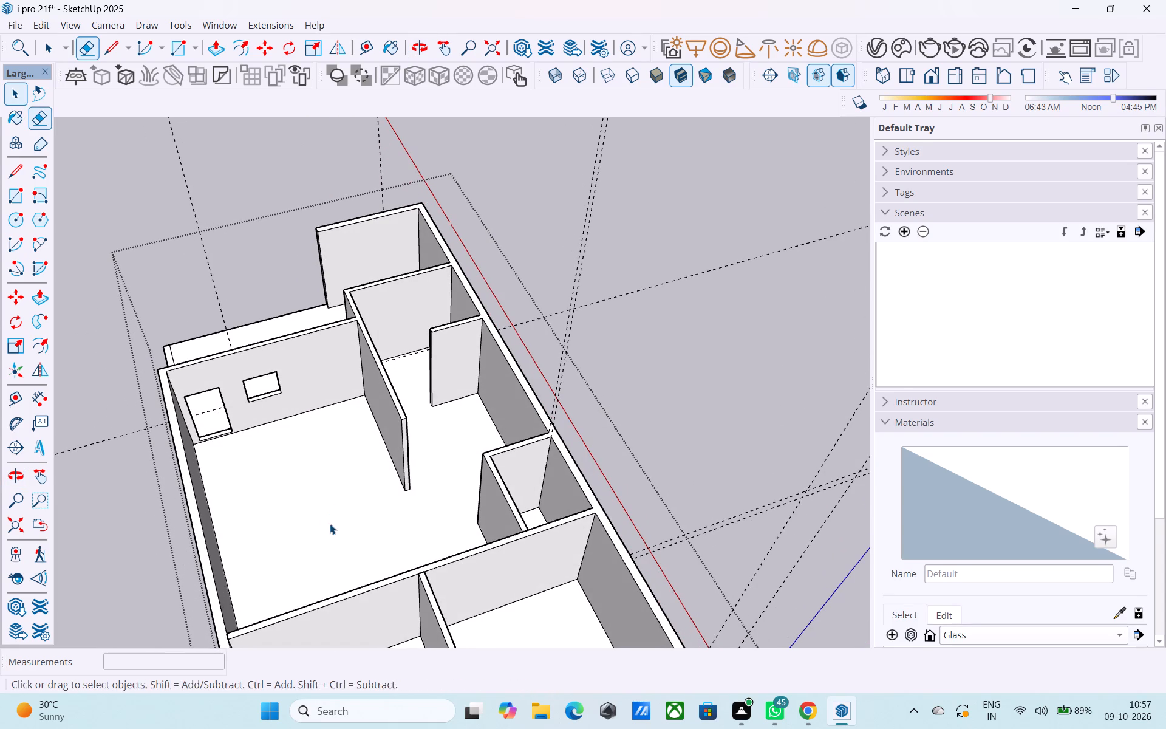
key("l")
scroll(426, 580, "up", 7)
left_click(417, 571)
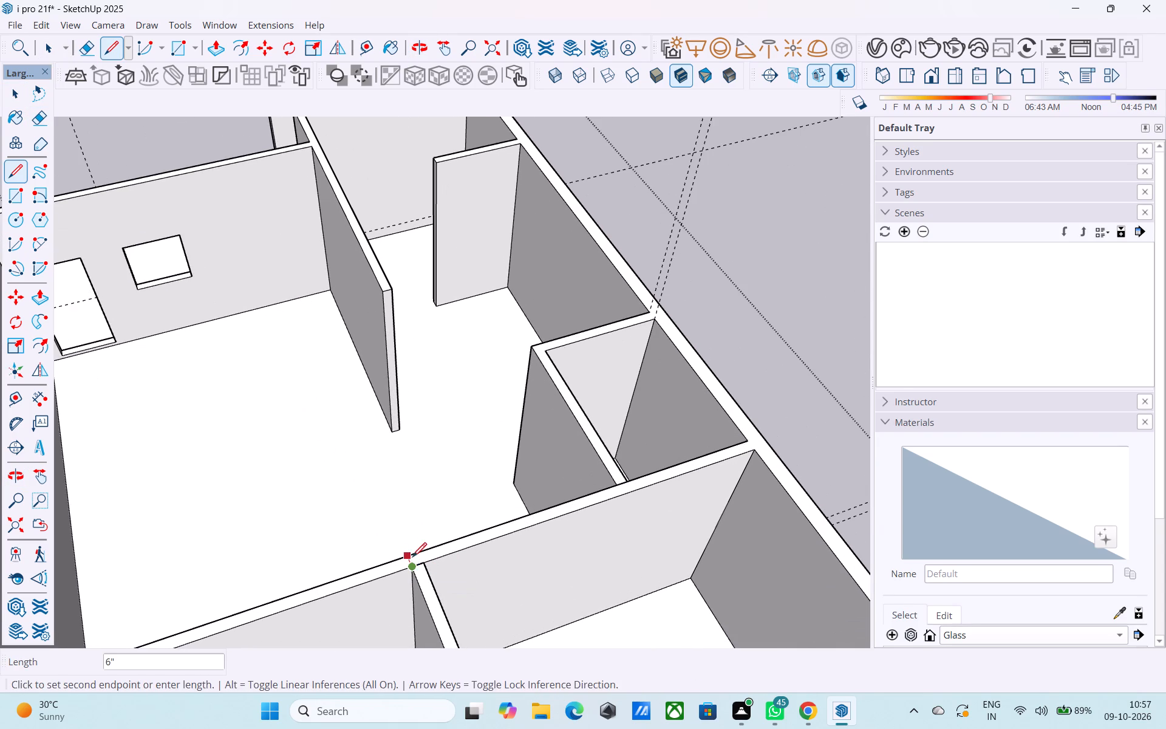
left_click(410, 555)
left_click(422, 564)
left_click(419, 554)
Draw two 12' vertical lines down the cross wall's face from those line ends to the floor, outlining a partition-width strip.
middle_click_drag(394, 557, 741, 462)
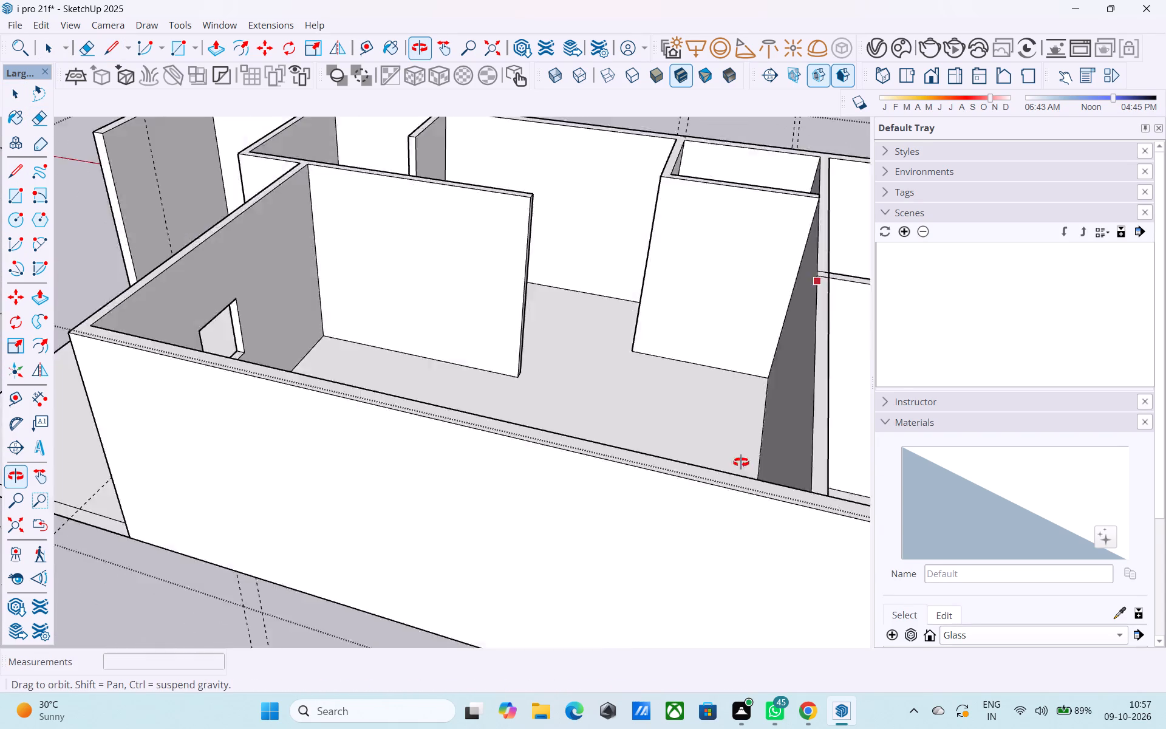
middle_click_drag(741, 462, 717, 566)
middle_click_drag(689, 448, 620, 601, "shift")
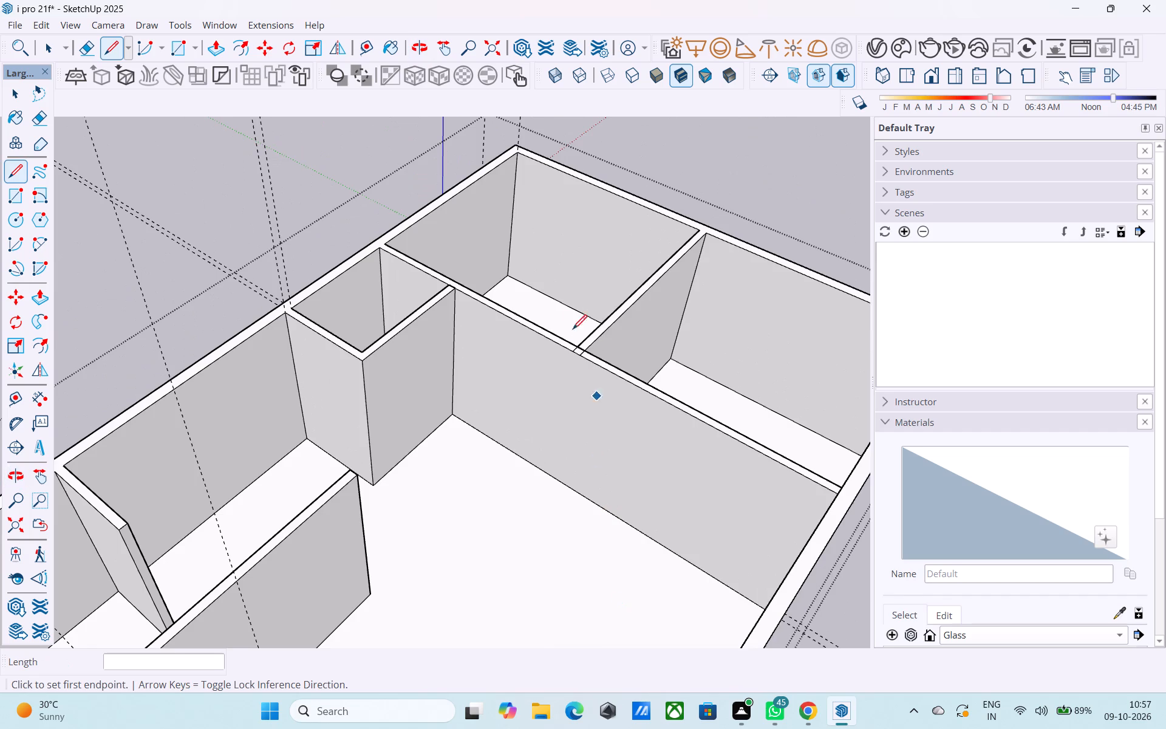
scroll(563, 324, "up", 8)
left_click(587, 380)
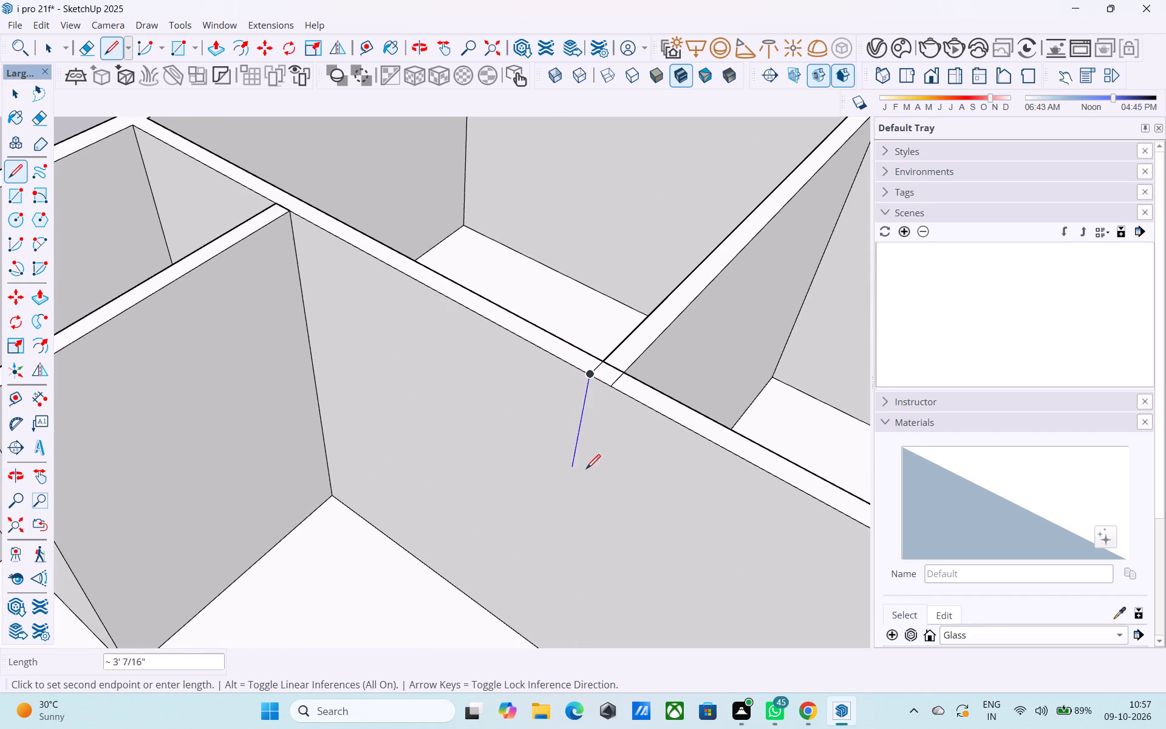
middle_click_drag(585, 471, 577, 278)
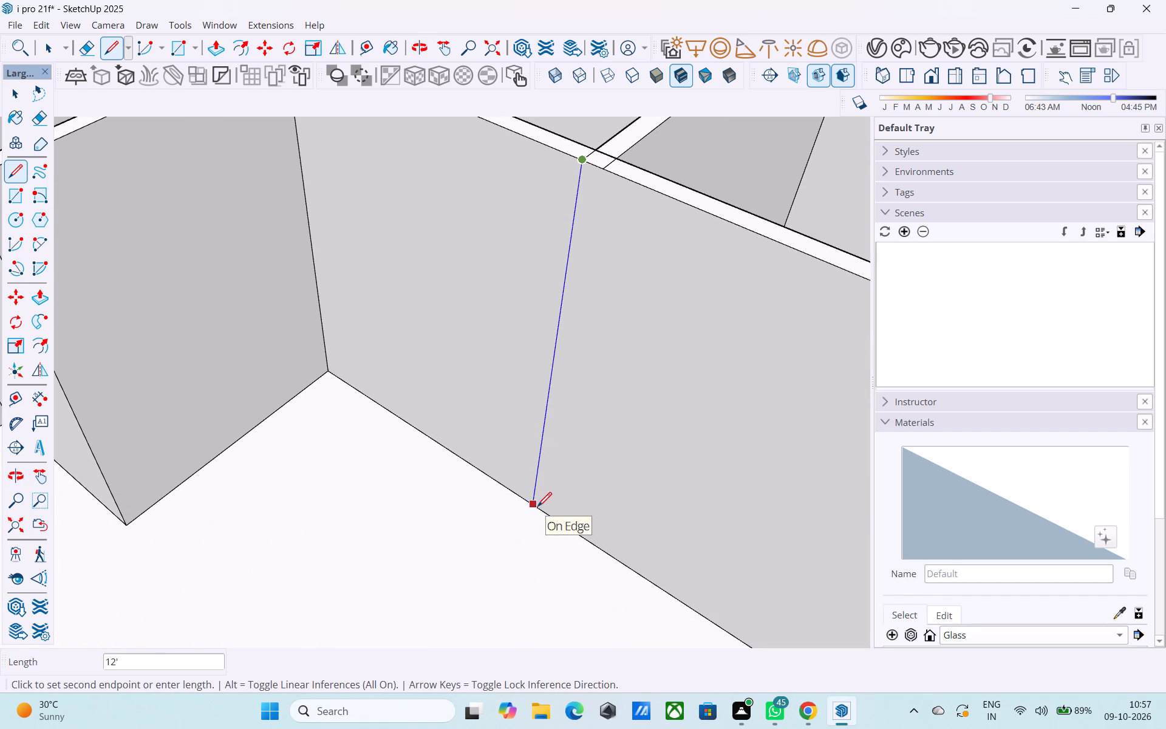
left_click(535, 507)
left_click(603, 171)
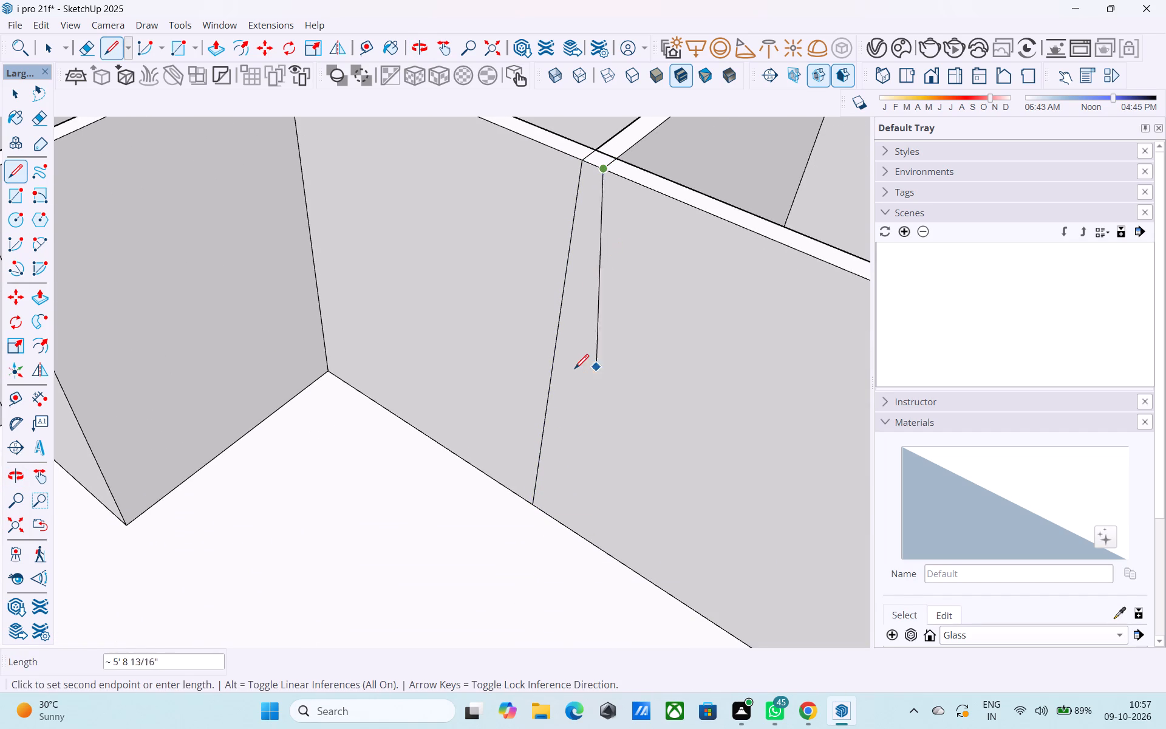
left_click(545, 514)
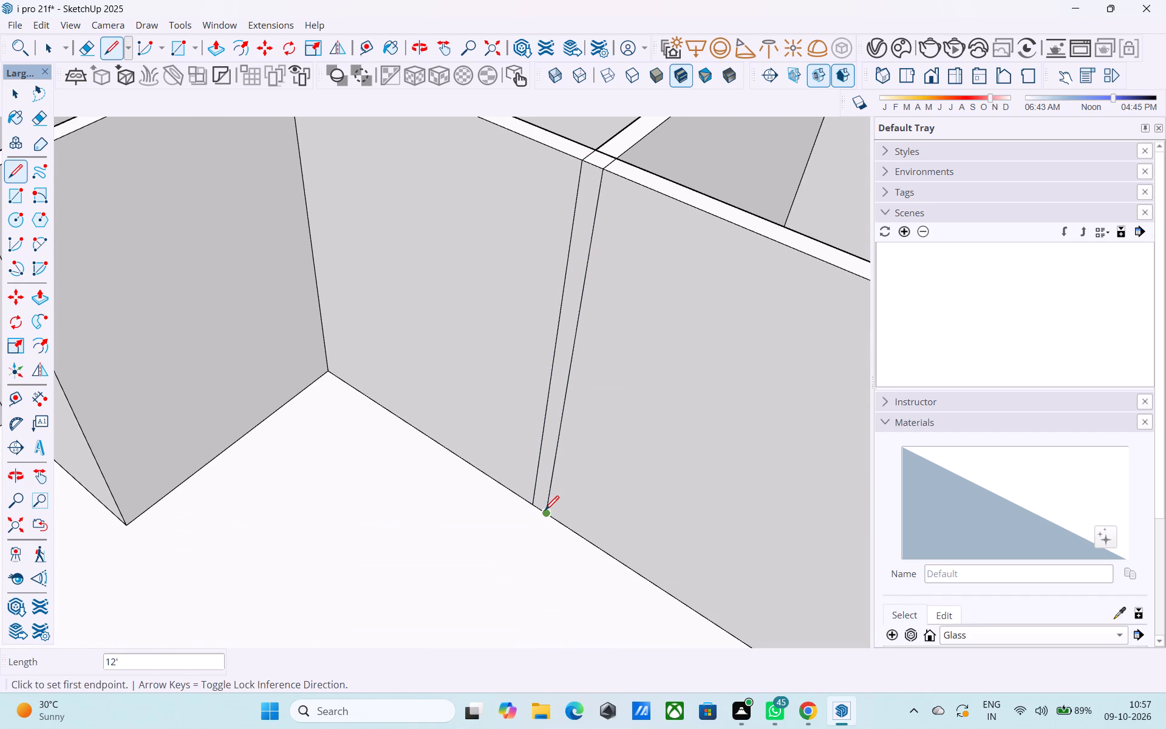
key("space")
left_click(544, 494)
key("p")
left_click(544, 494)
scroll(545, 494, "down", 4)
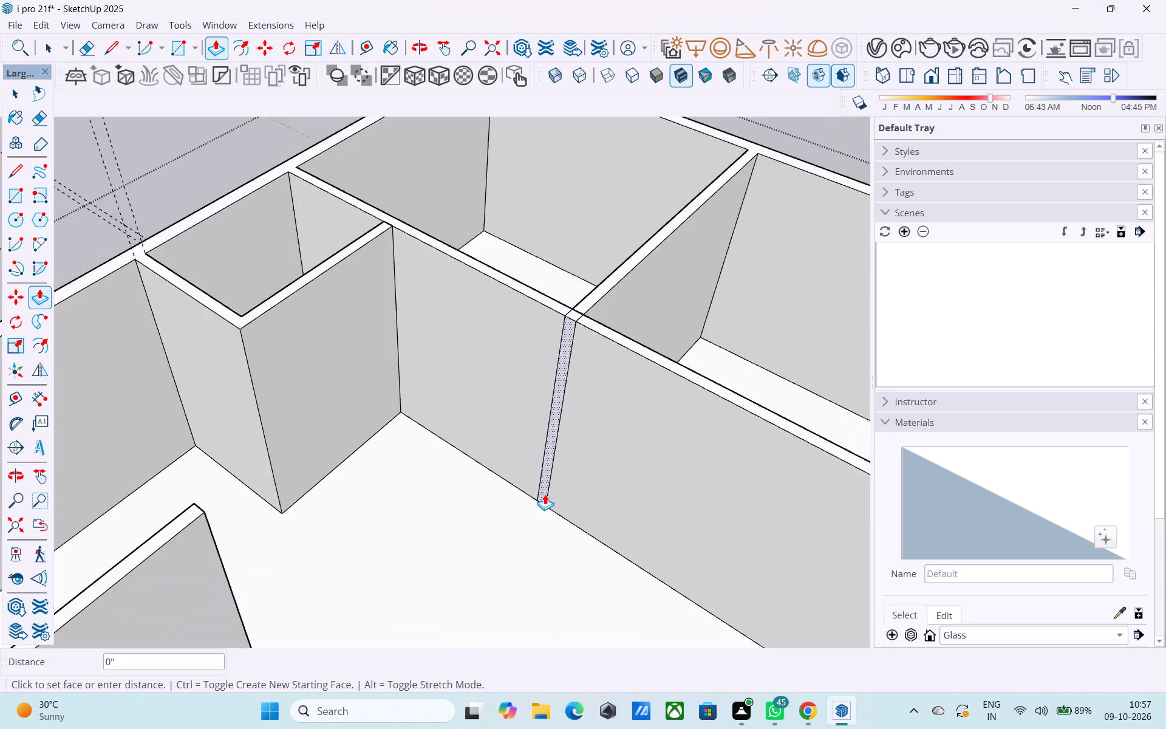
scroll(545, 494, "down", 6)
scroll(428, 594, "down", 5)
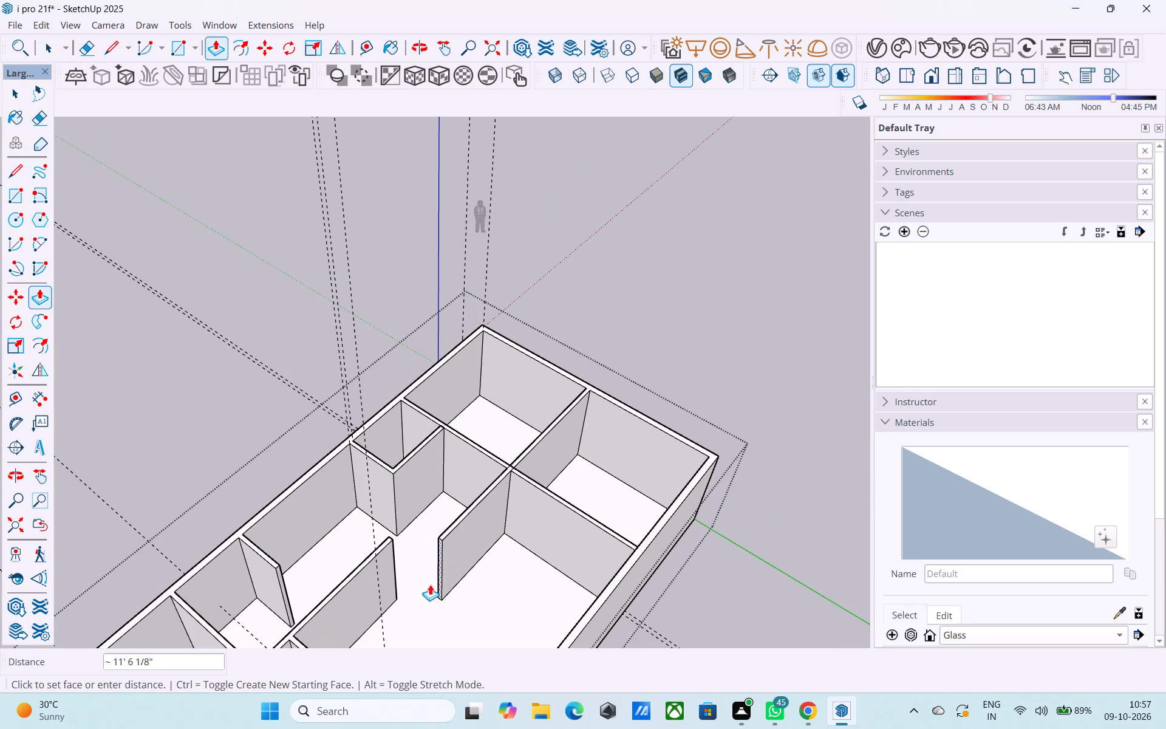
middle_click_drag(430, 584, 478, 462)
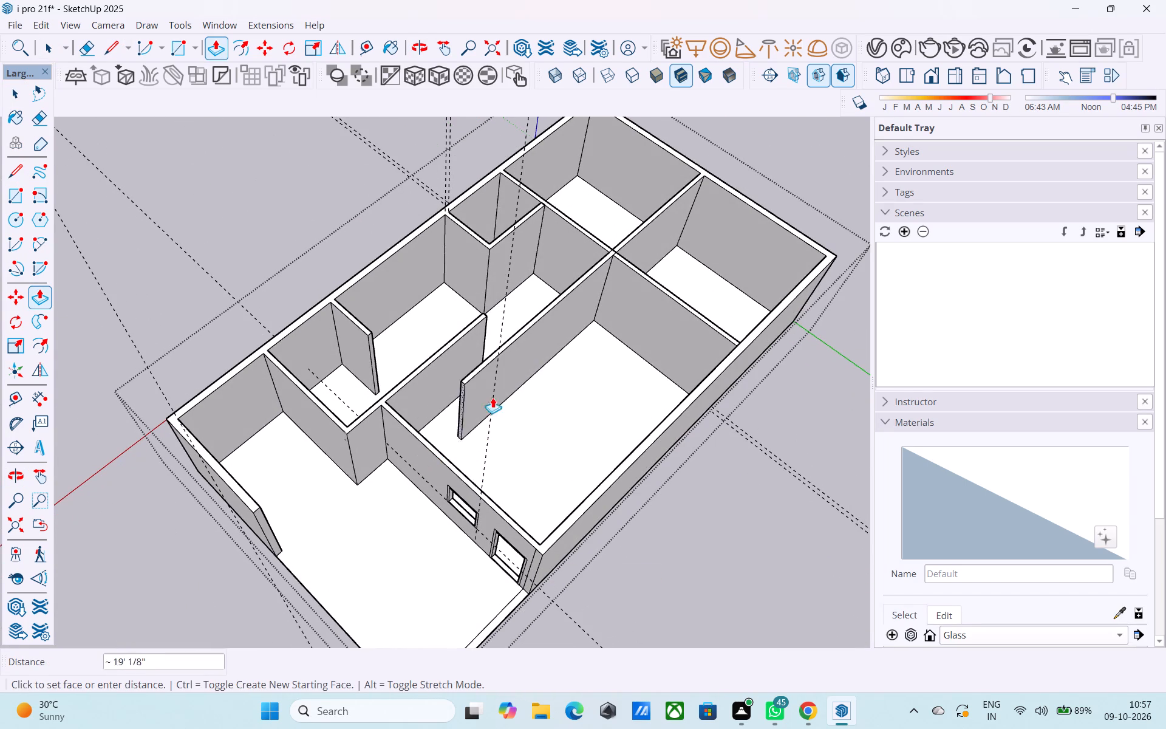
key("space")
Draw a 6" line across the top of the lengthened partition where it meets the wall with the door and window openings.
middle_click_drag(549, 357, 156, 442)
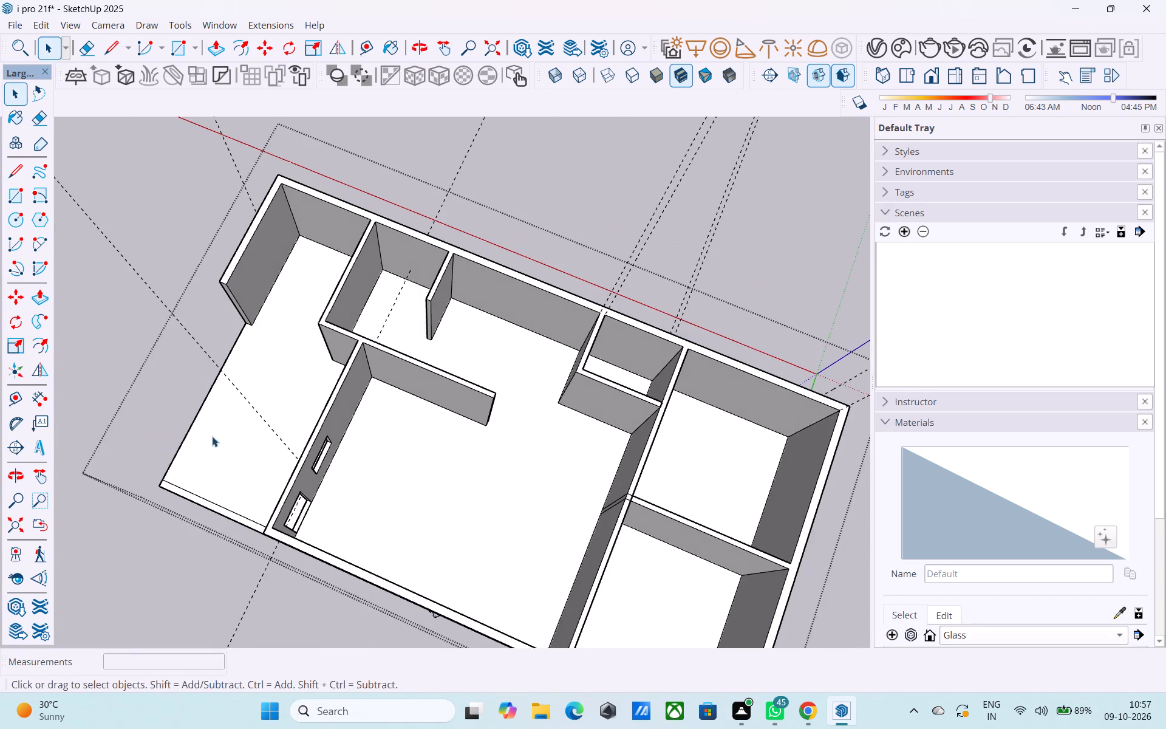
middle_click_drag(240, 430, 279, 547, "shift")
scroll(360, 513, "up", 5)
key("l")
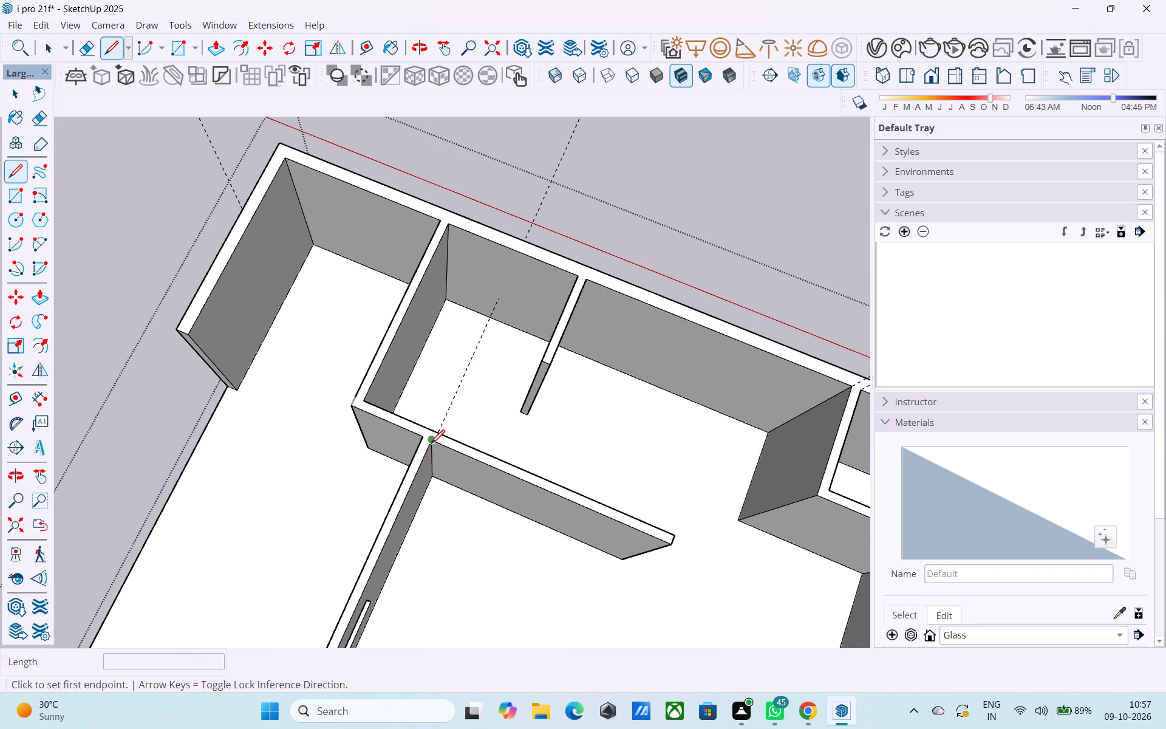
left_click(431, 445)
left_click(438, 431)
Push the lengthened partition's free end back about 13' 7", flush with the wall containing the door and window openings.
middle_click_drag(622, 535, 355, 369)
middle_click_drag(440, 599, 403, 447)
scroll(397, 464, "down", 3)
key("space")
left_click(424, 479)
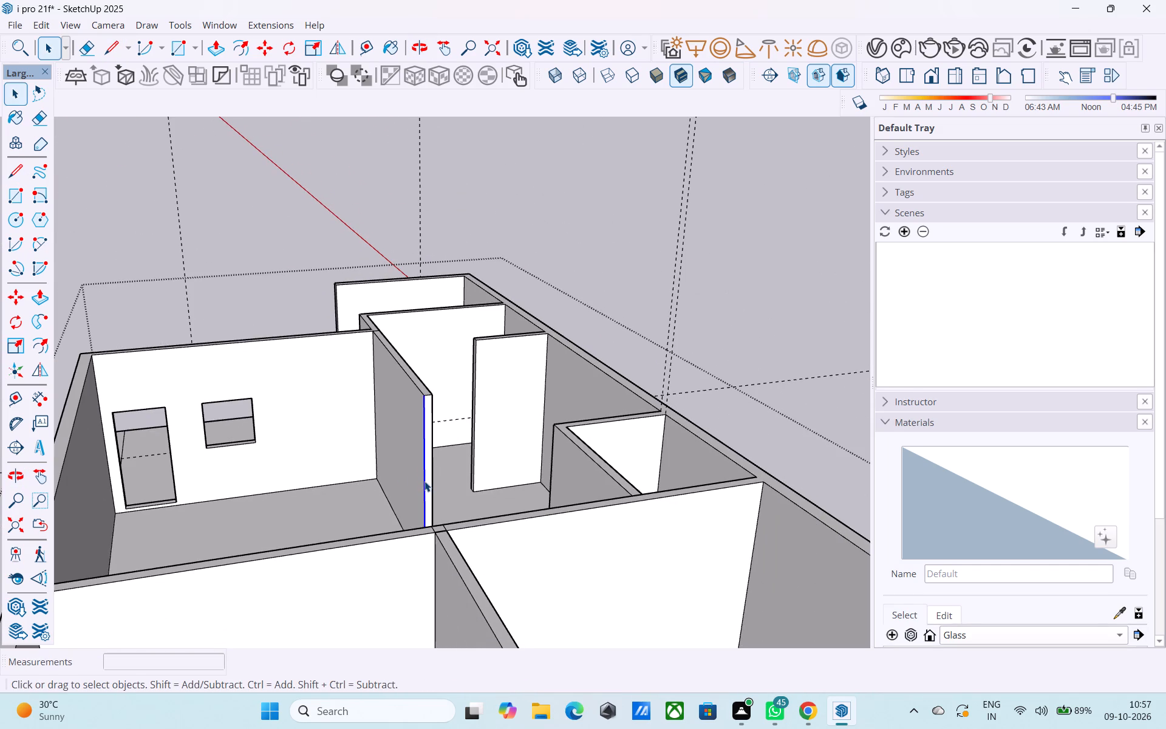
left_click(425, 481)
left_click(426, 482)
left_click(428, 482)
scroll(428, 482, "up", 2)
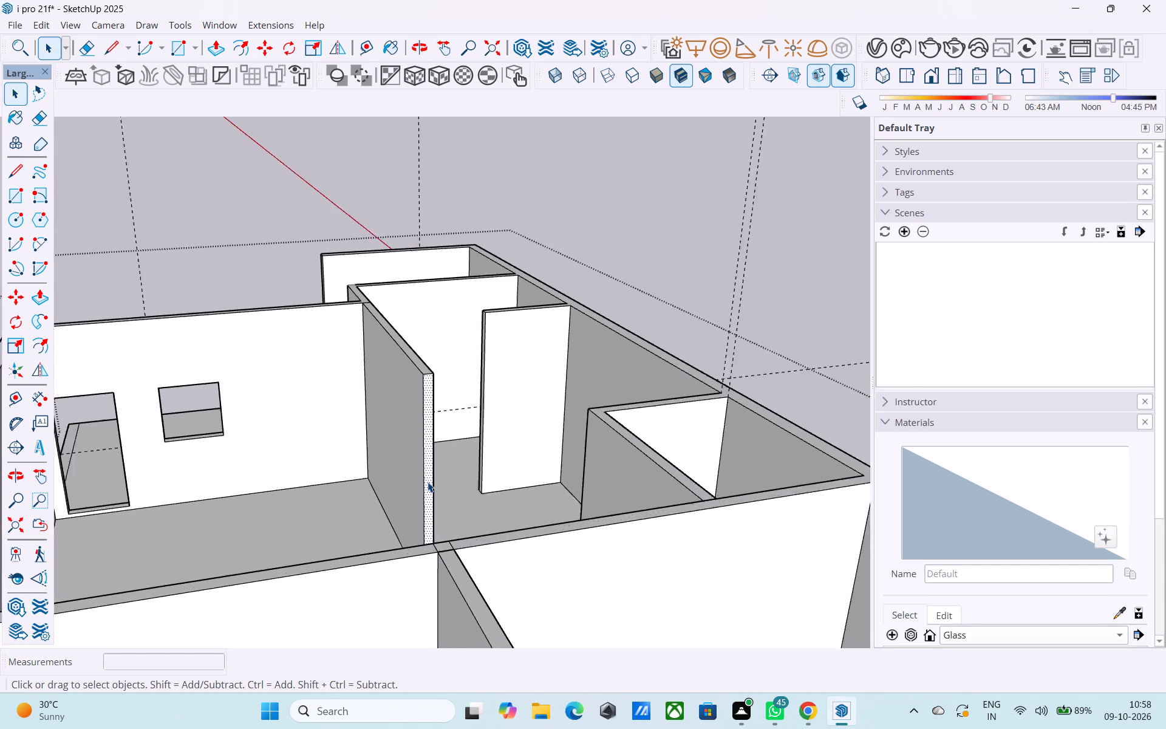
scroll(428, 482, "up", 2)
key("p")
left_click(428, 482)
left_click(253, 345)
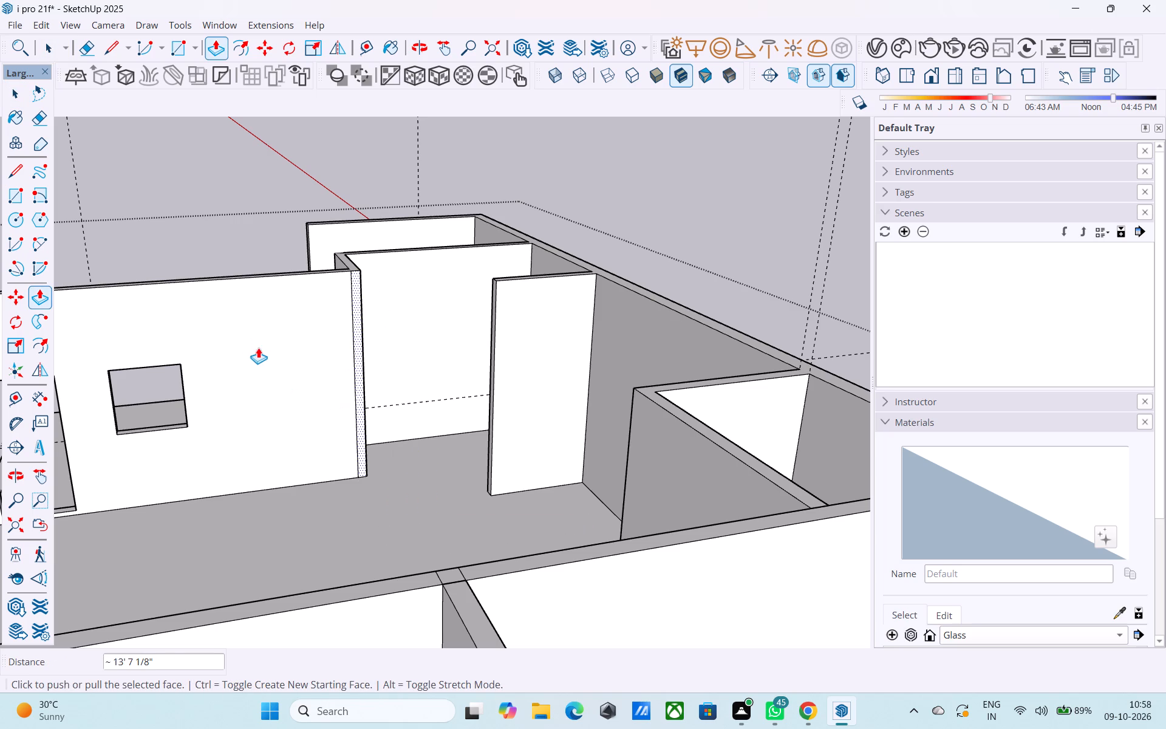
Erase the leftover vertical edge at the end of the wall with the door and window openings.
key("e")
left_click(355, 383)
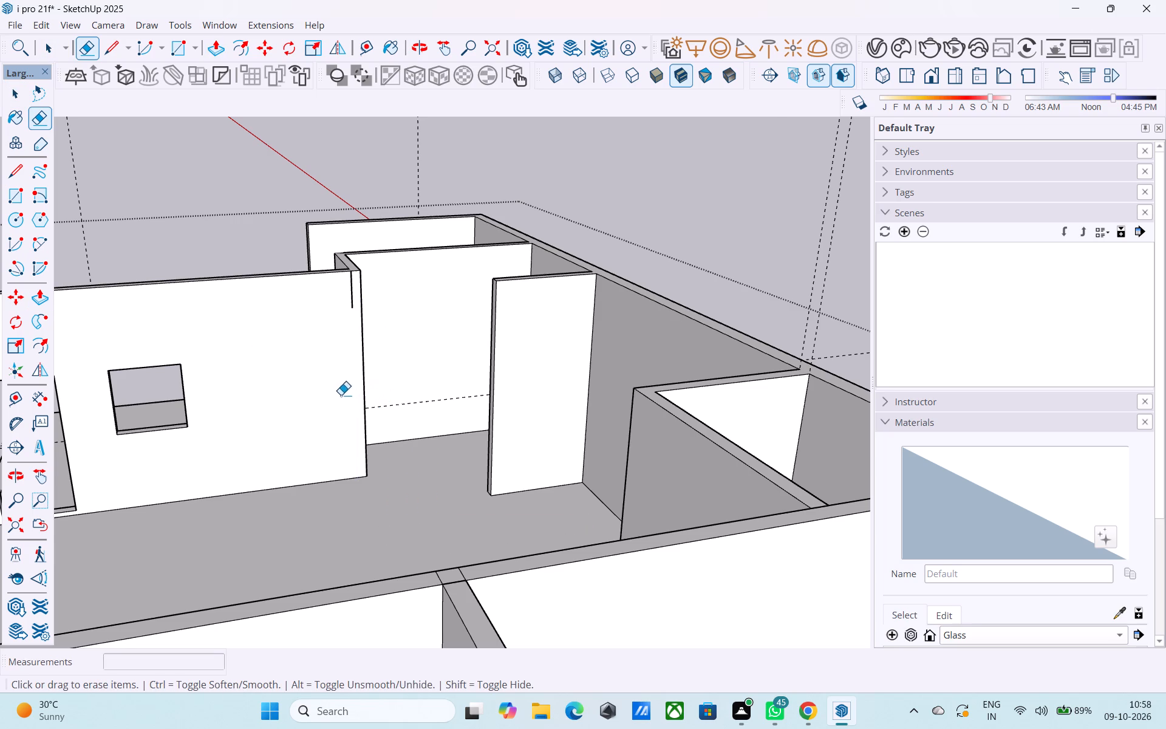
scroll(311, 415, "down", 1)
middle_click_drag(308, 420, 319, 423)
scroll(352, 310, "up", 1)
left_click(352, 310)
Mark the wall thickness across the return wall's top at the corner and draw a 12' vertical line down its face.
middle_click_drag(291, 367, 391, 450)
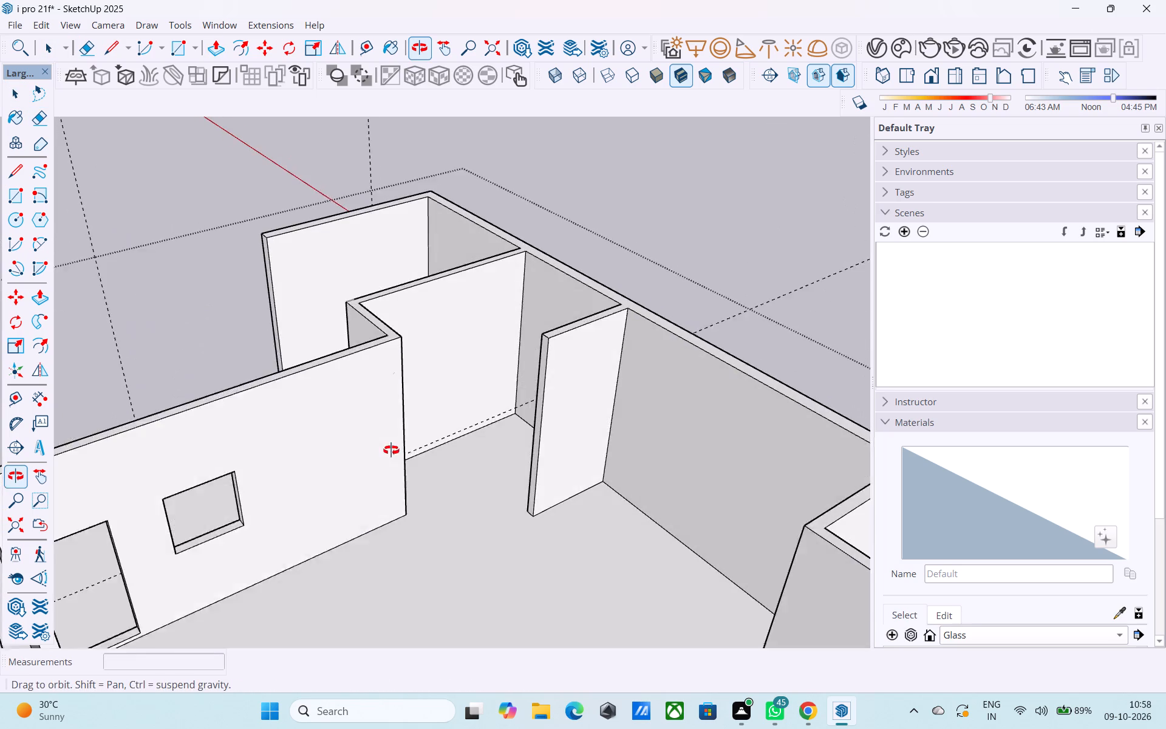
middle_click_drag(391, 450, 399, 453)
middle_click_drag(412, 462, 835, 447, "shift")
middle_click_drag(373, 448, 467, 424)
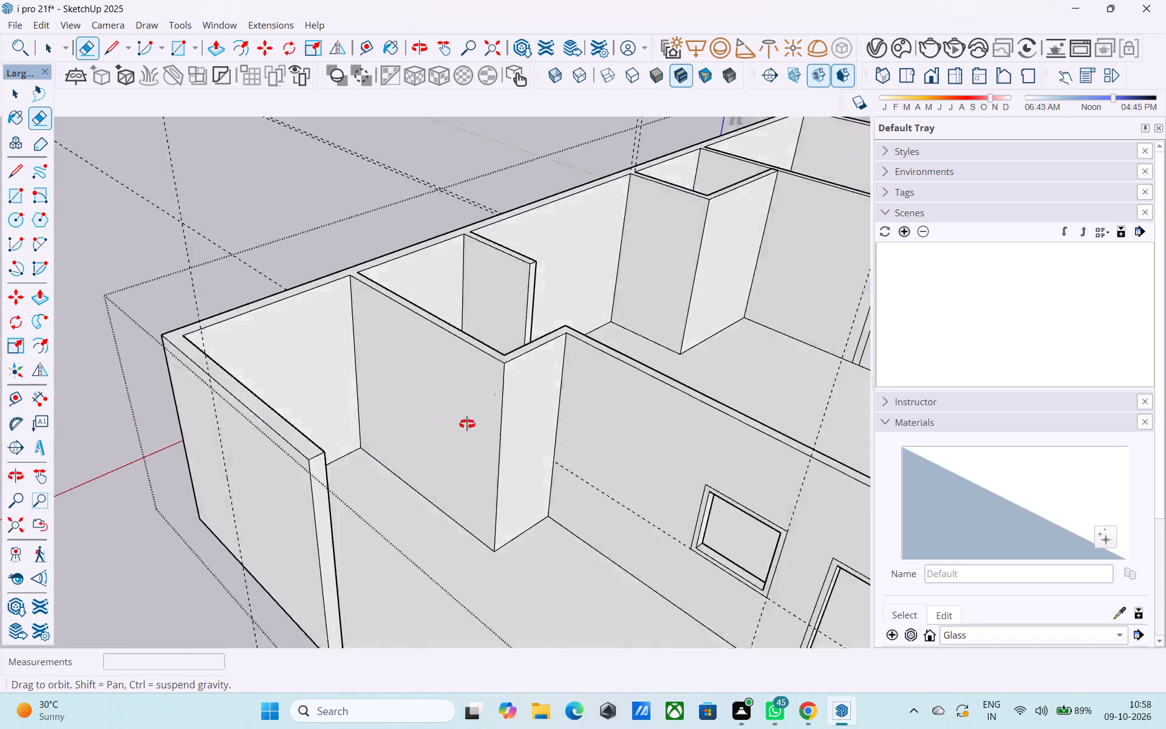
middle_click_drag(467, 424, 404, 325)
middle_click_drag(404, 325, 386, 473)
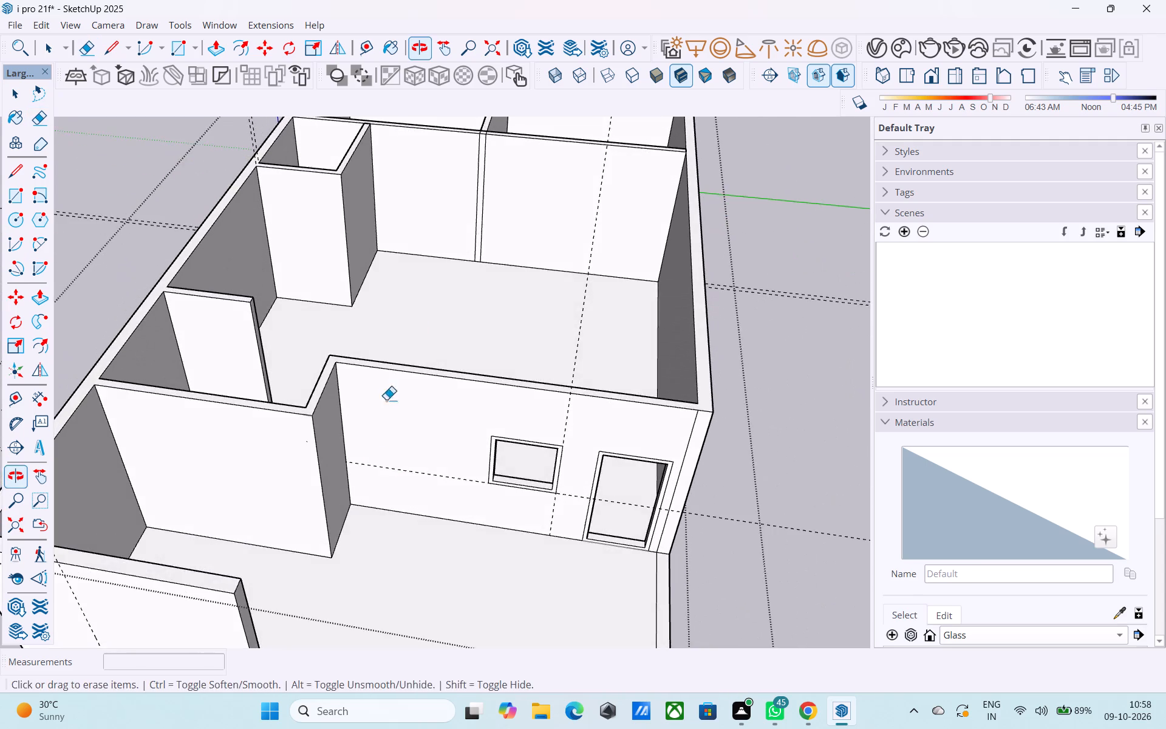
middle_click_drag(411, 333, 409, 436, "shift")
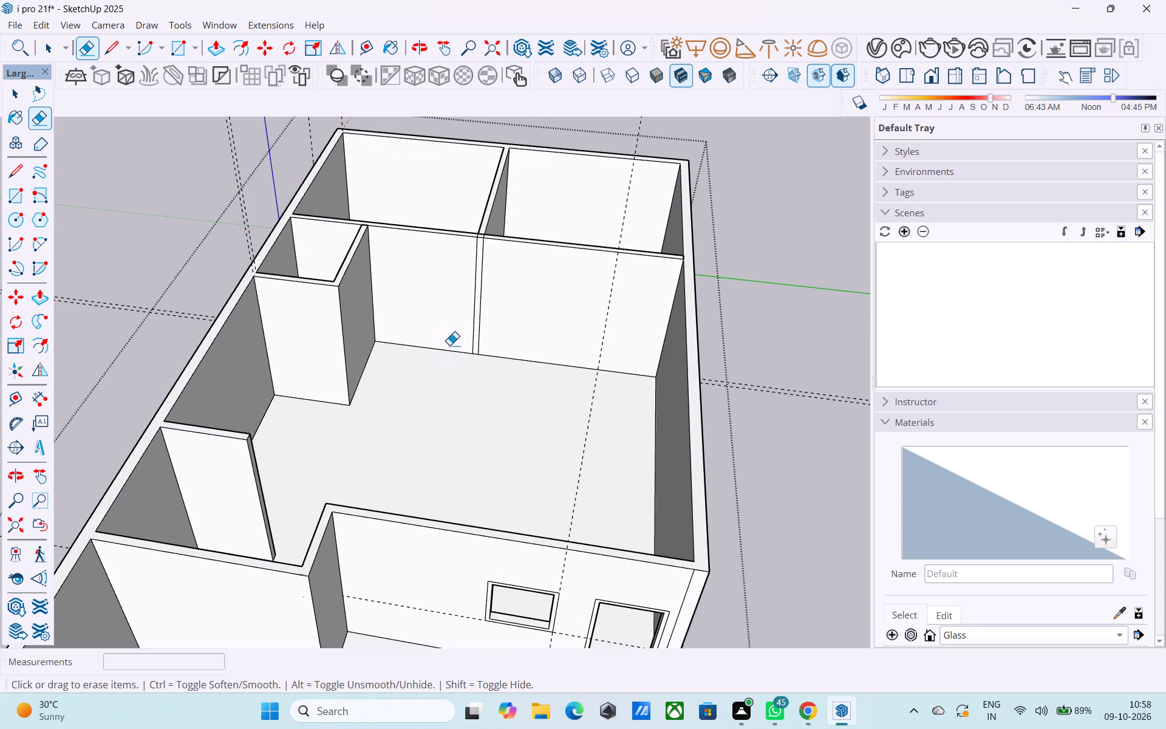
middle_click_drag(321, 497, 619, 447)
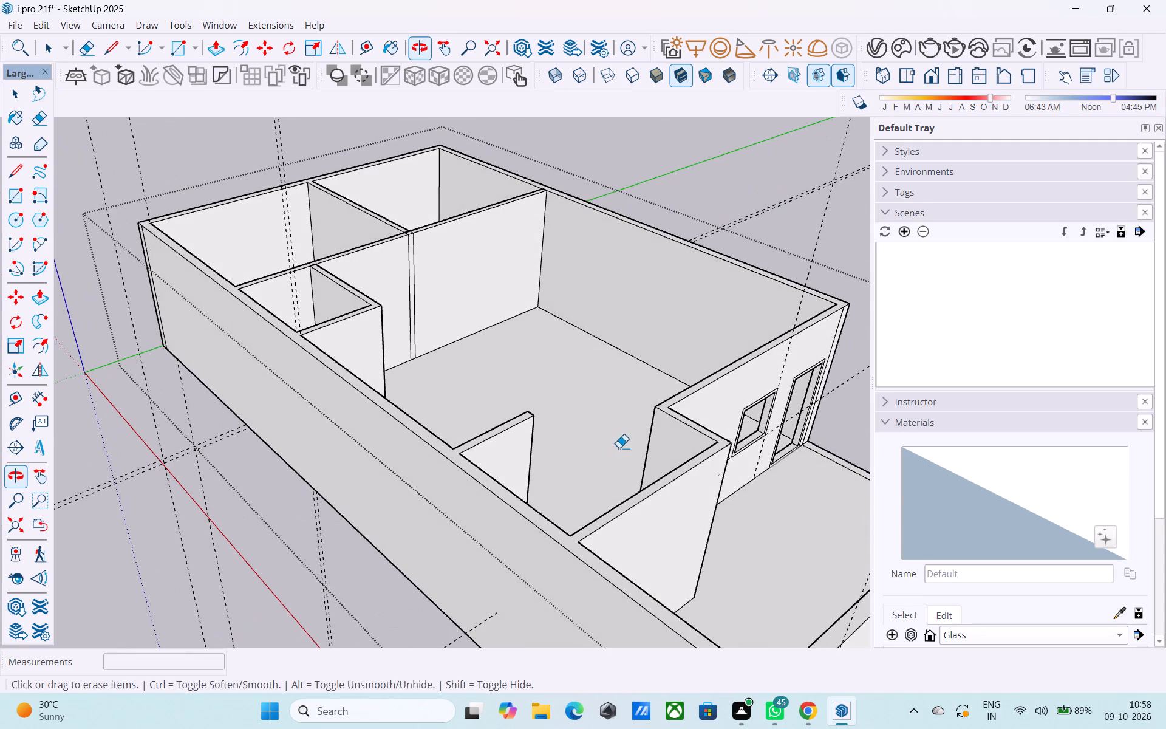
key("l")
scroll(666, 423, "up", 5)
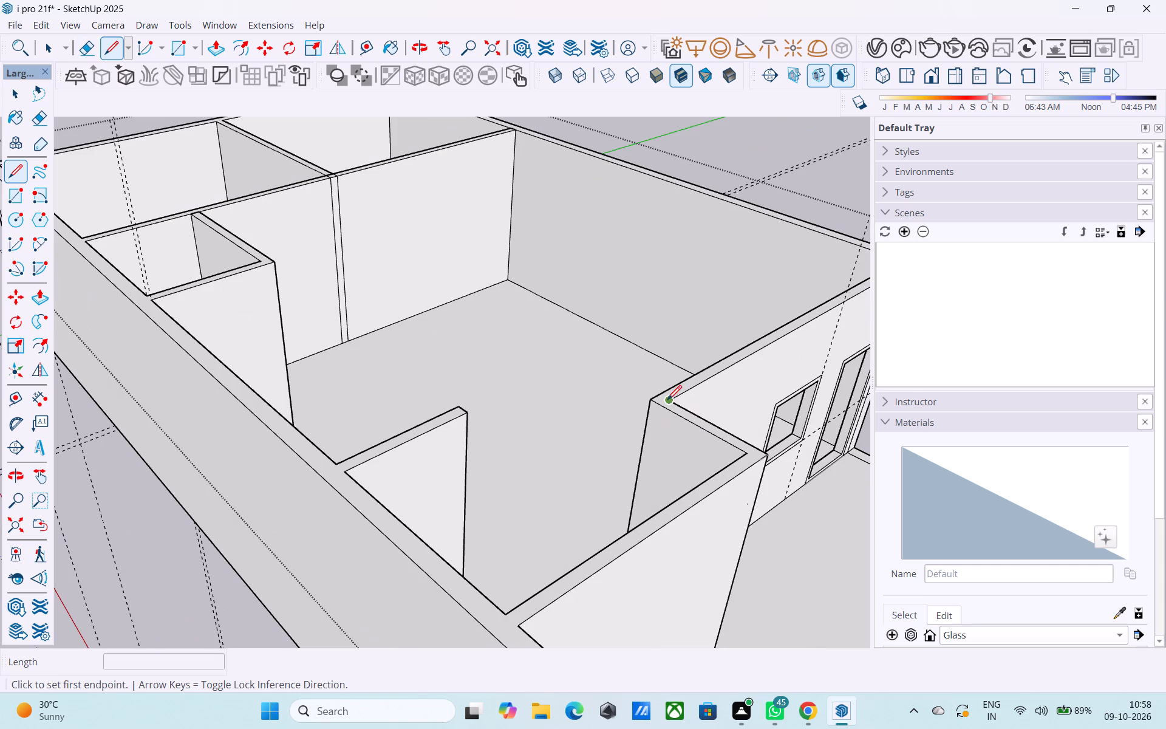
left_click(668, 401)
left_click(666, 411)
left_click(661, 410)
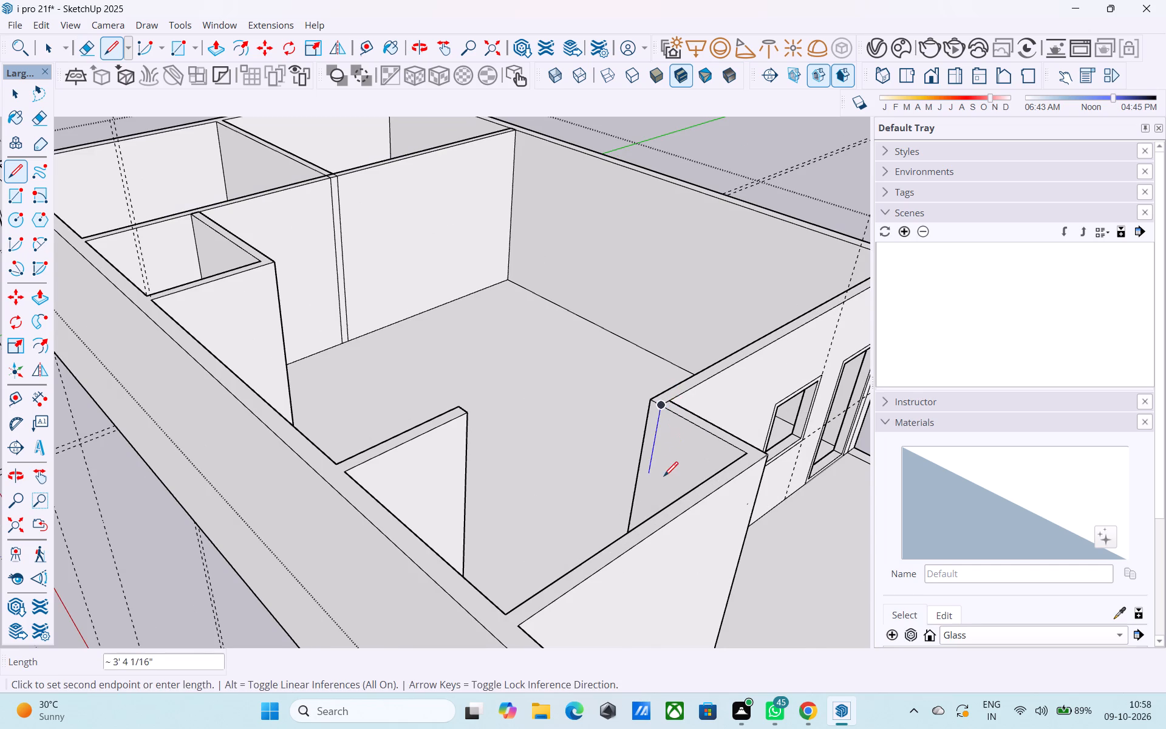
middle_click_drag(663, 477, 778, 510)
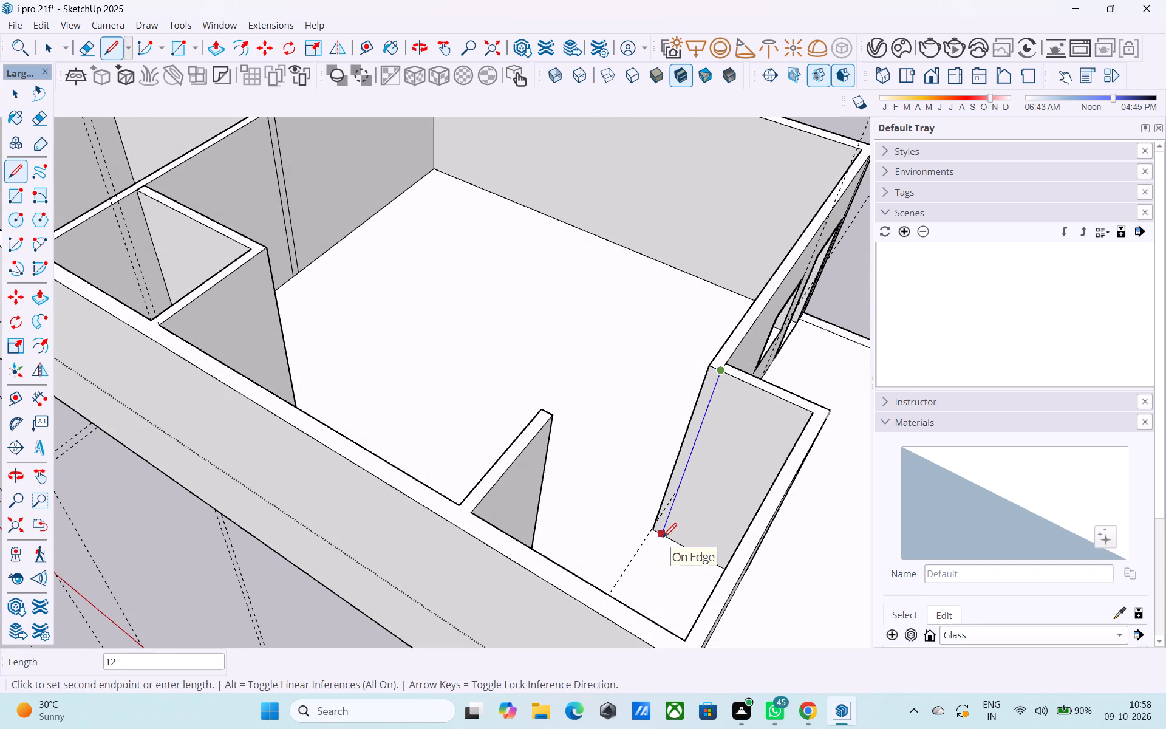
left_click(663, 538)
Extrude the strip on the cross wall 28' 3" to the wall with the door and window openings, forming a long partition.
middle_click_drag(650, 498, 636, 553, "shift")
middle_click_drag(568, 544, 358, 570)
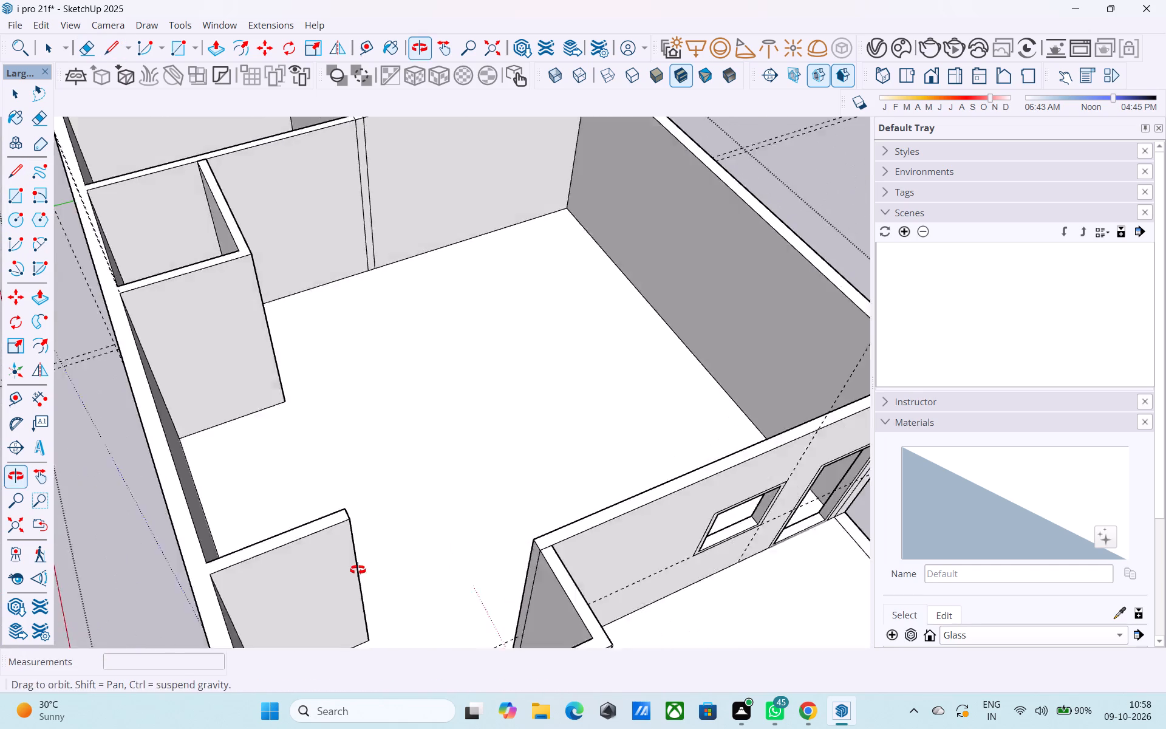
middle_click_drag(358, 570, 360, 570)
scroll(364, 526, "down", 3)
key("space")
scroll(390, 293, "up", 3)
left_click(383, 267)
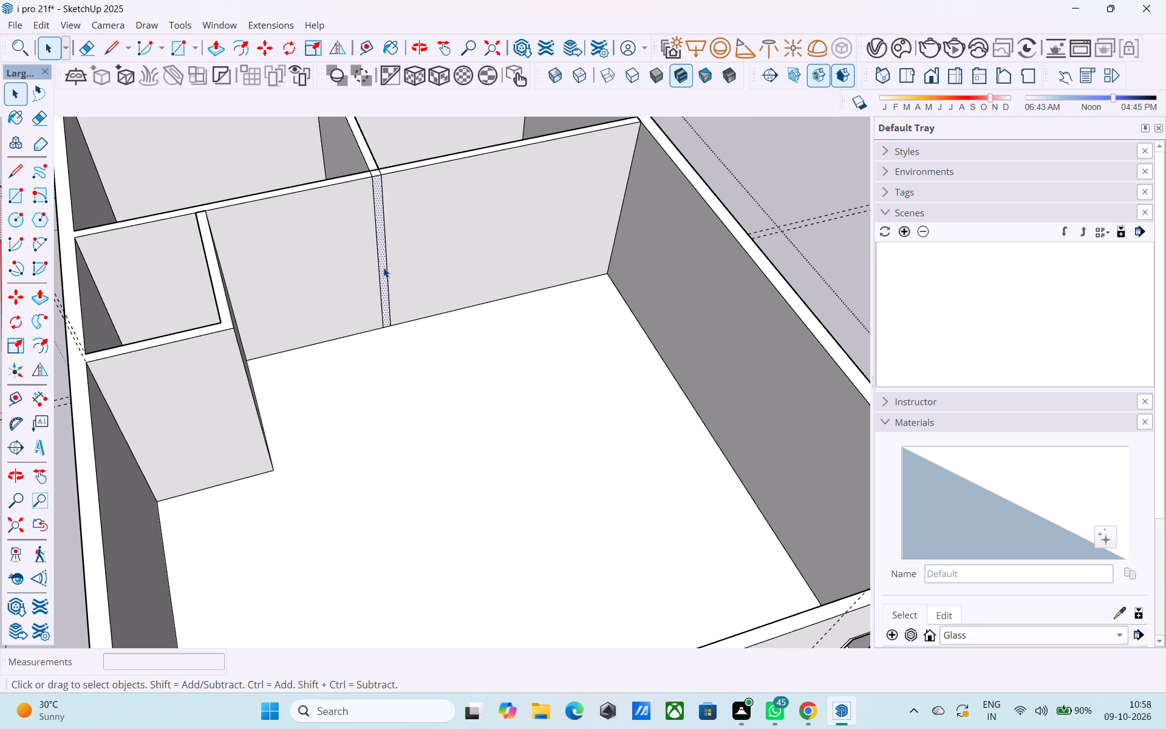
key("p")
left_click(383, 260)
scroll(385, 277, "down", 1)
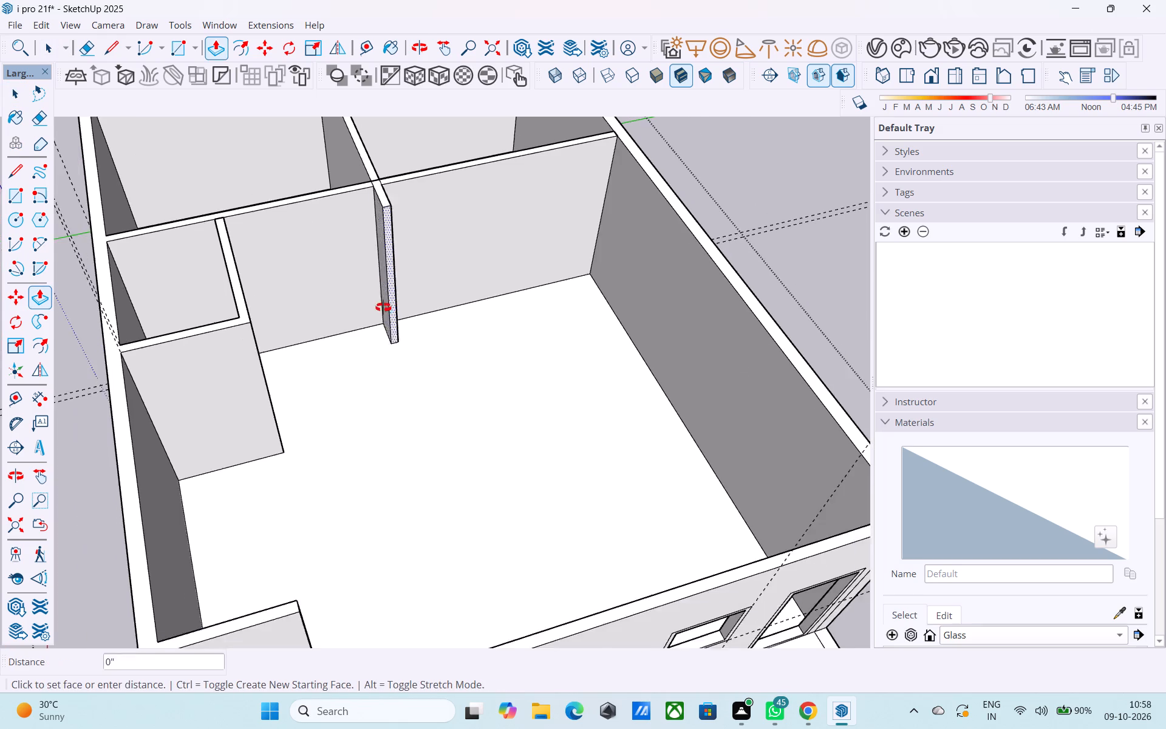
middle_click_drag(383, 302, 688, 370)
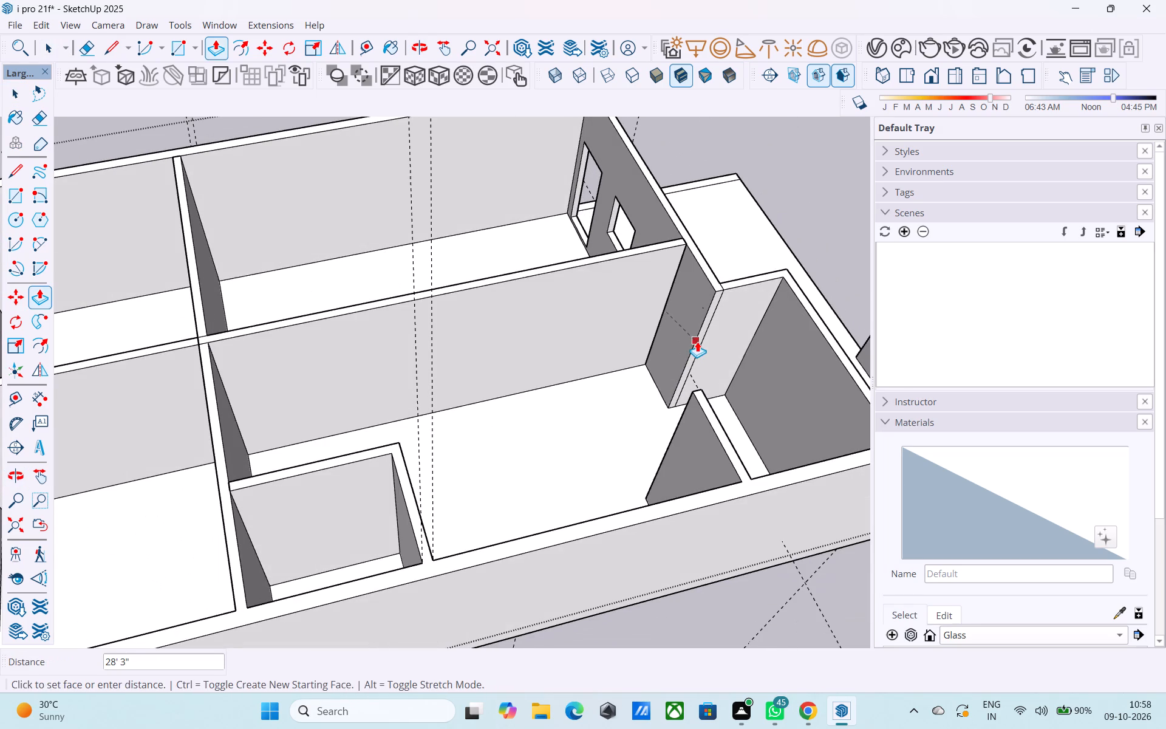
left_click(686, 317)
Push the narrow end strip of the wall beside the long partition back 3' 10 1/2" to the partition's face.
middle_click_drag(705, 338, 553, 309)
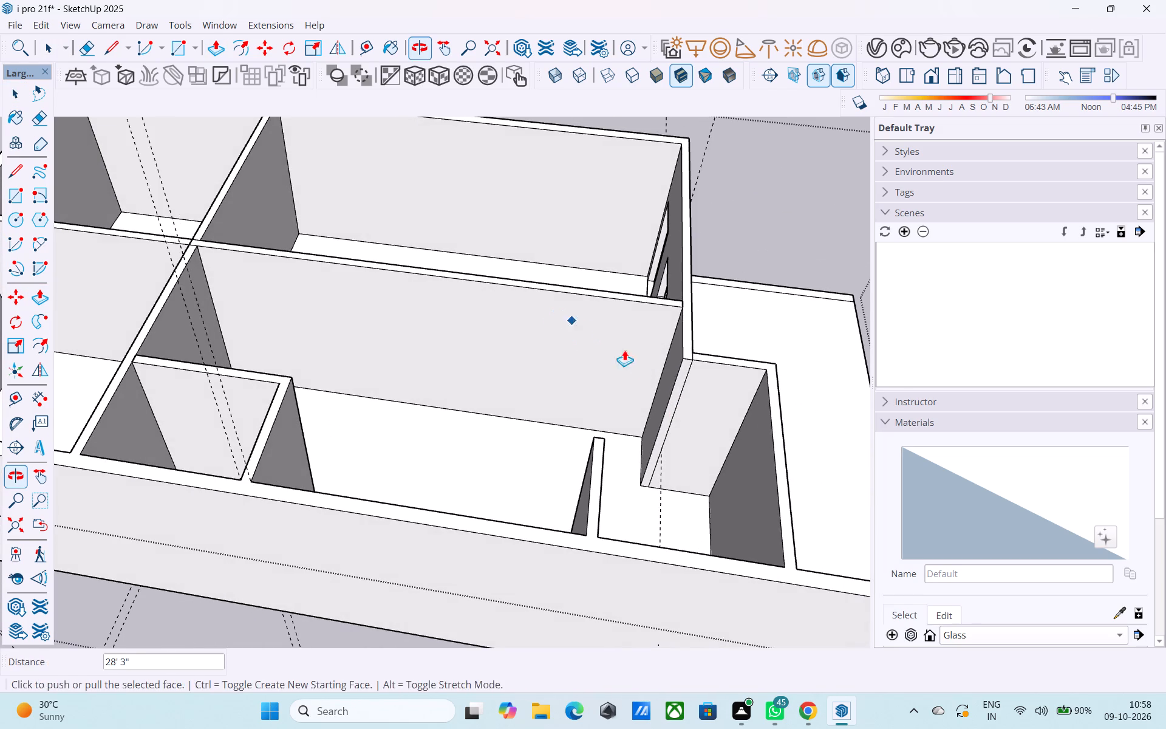
key("space")
left_click(685, 374)
key("p")
left_click(685, 374)
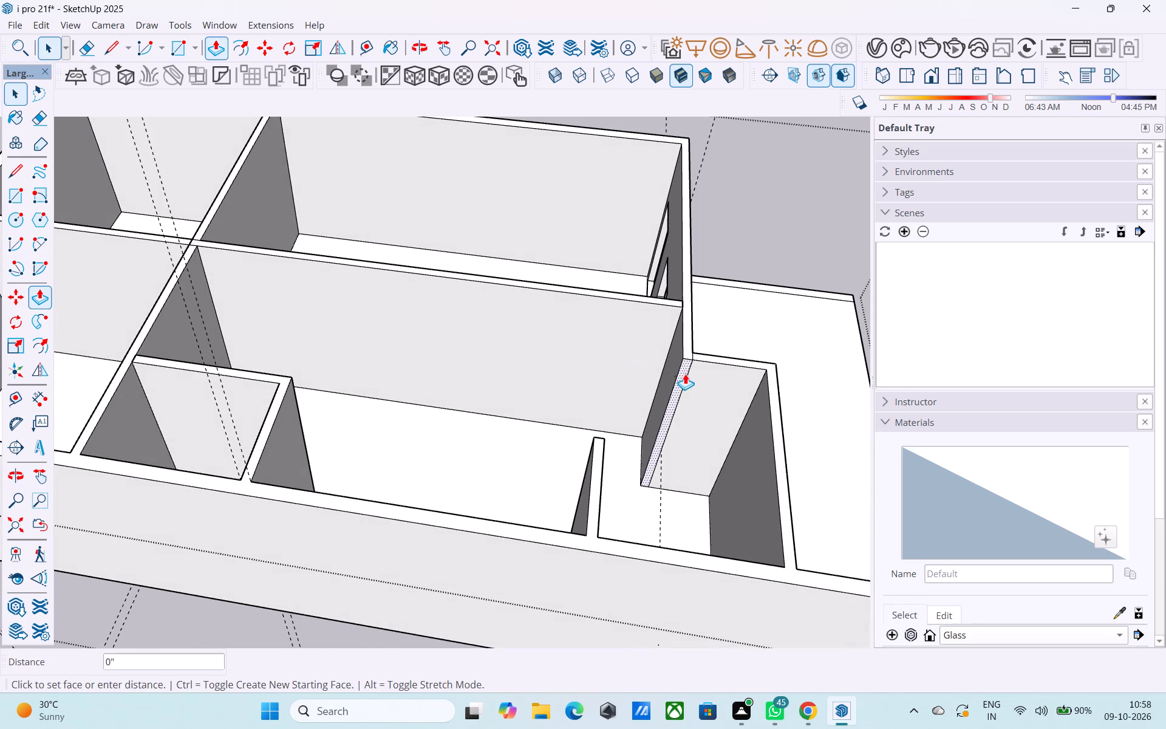
left_click(593, 321)
Delete the leftover thin face between the return wall and the wall with the window and door openings.
middle_click_drag(675, 376, 876, 335)
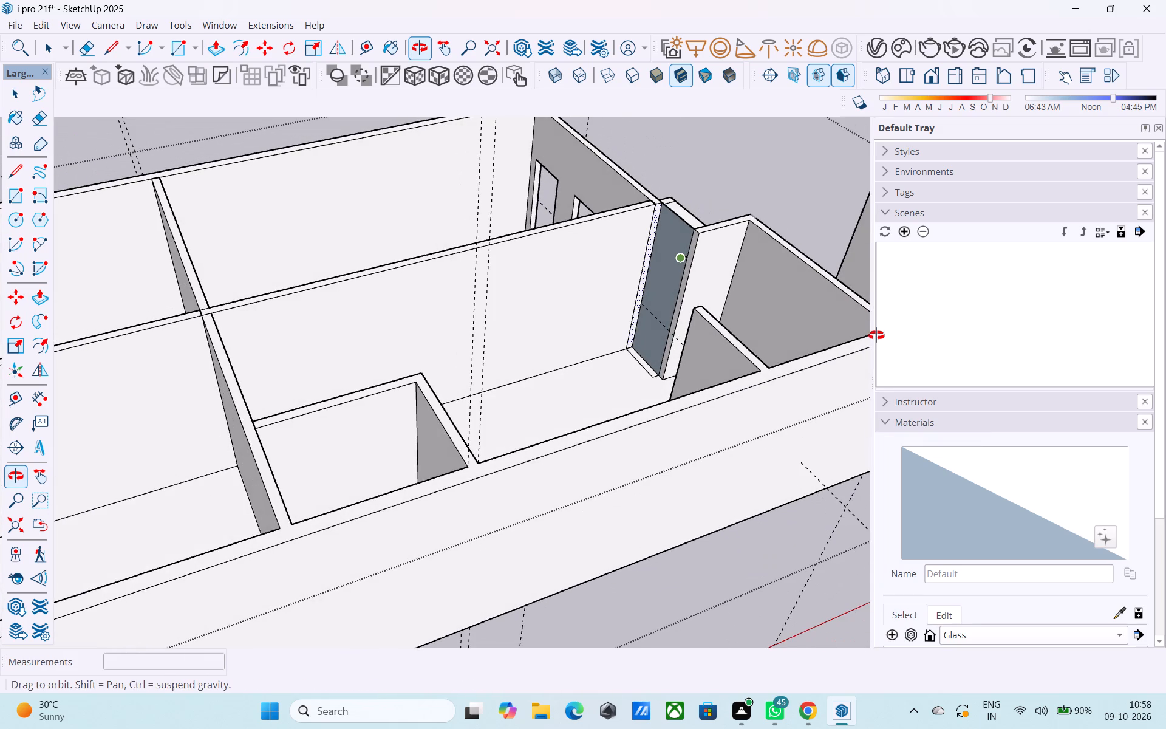
middle_click_drag(876, 335, 267, 282)
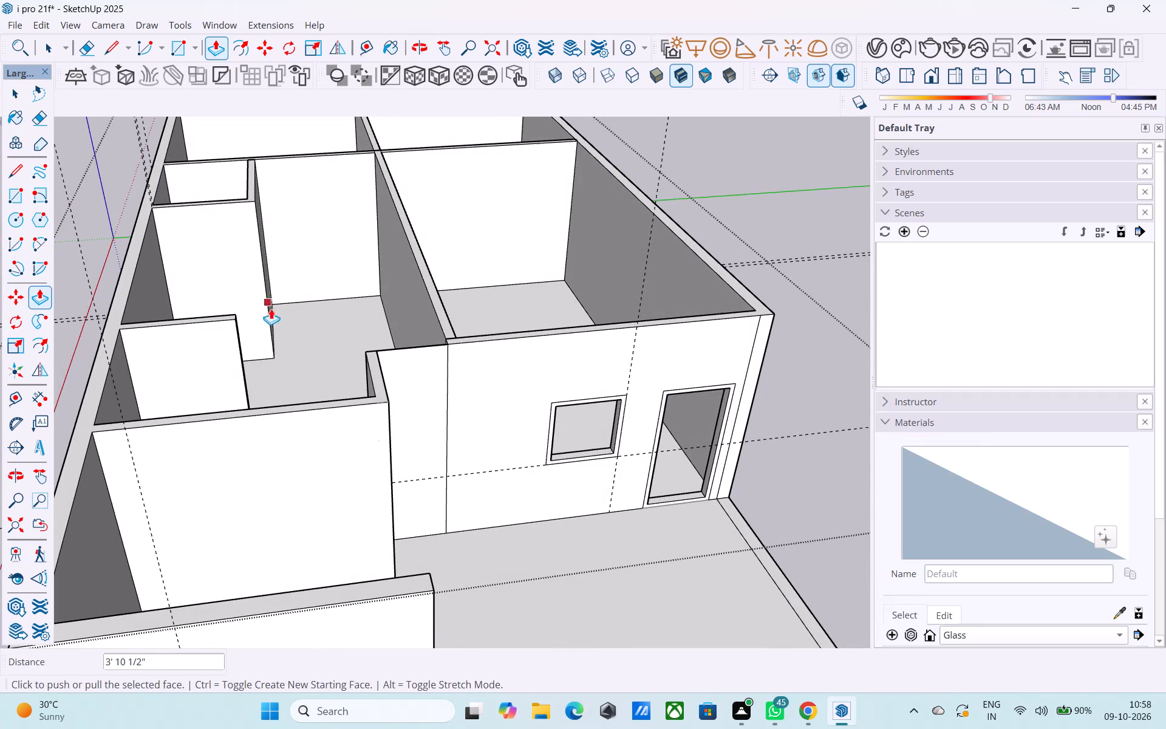
key("space")
left_click(413, 378)
key("Delete")
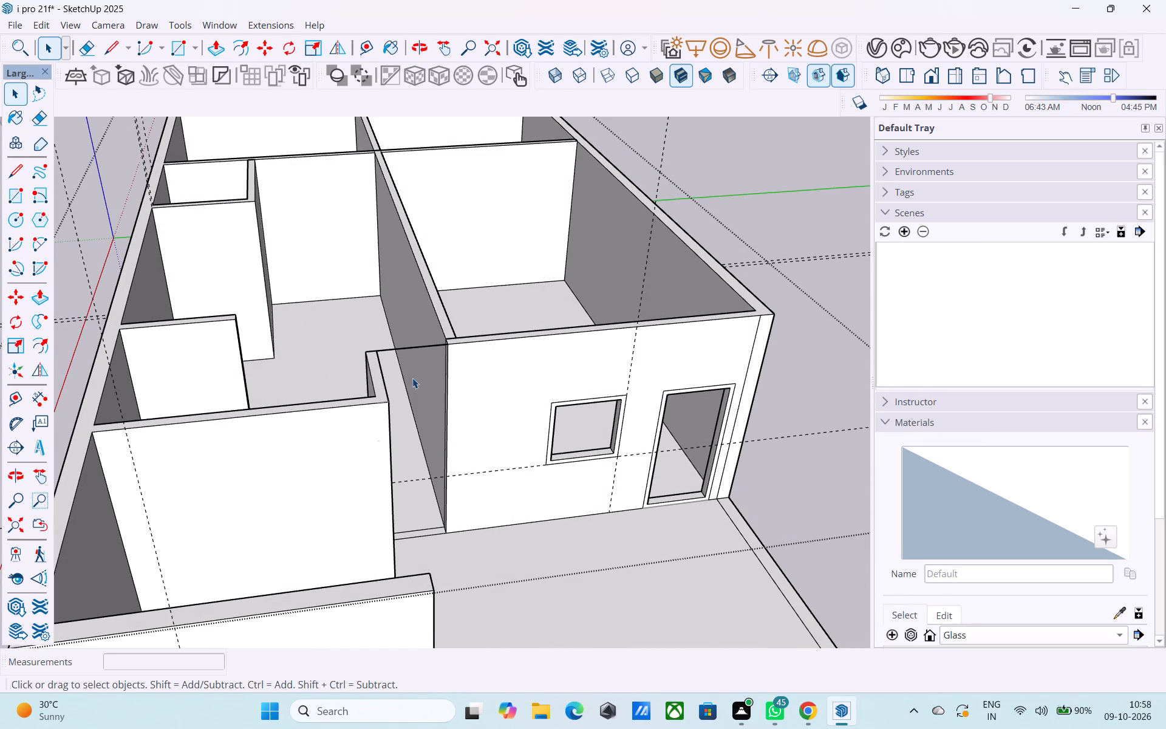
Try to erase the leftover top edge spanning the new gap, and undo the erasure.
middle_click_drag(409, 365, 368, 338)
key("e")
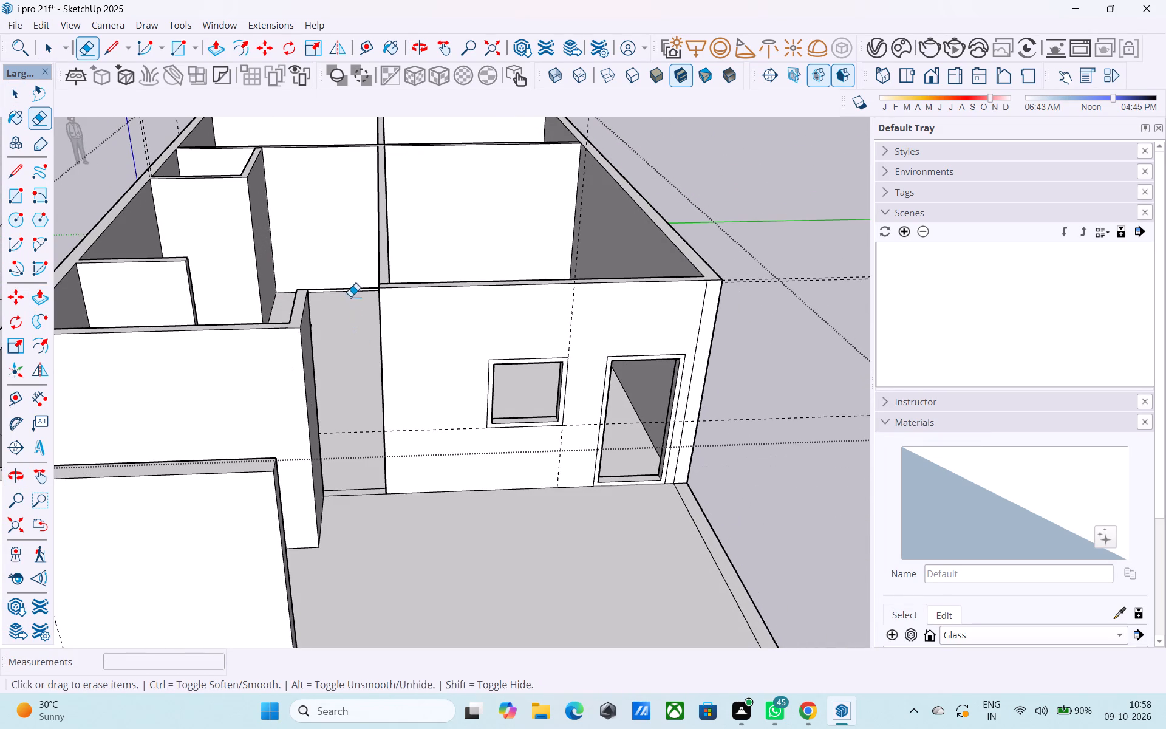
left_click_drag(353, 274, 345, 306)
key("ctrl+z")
Erase the leftover top edge spanning the gap and the short stray edge beside the return wall's end.
middle_click_drag(350, 321, 358, 383)
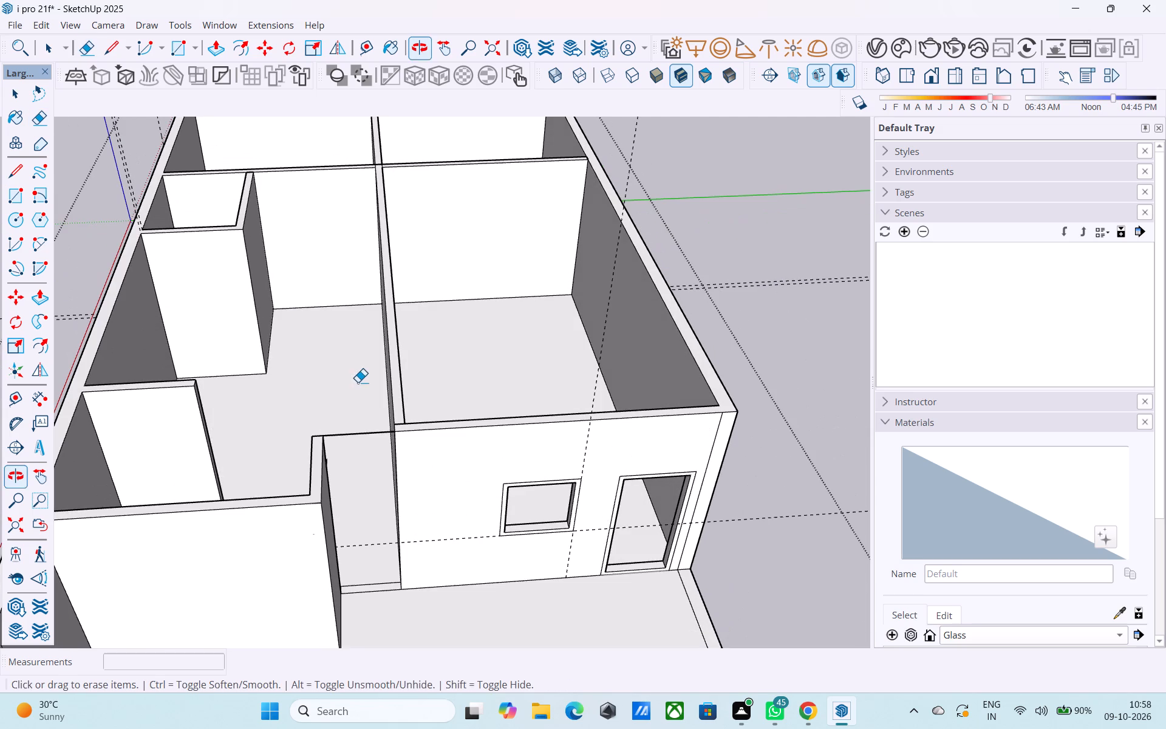
left_click_drag(358, 433, 360, 422)
middle_click_drag(358, 437, 269, 388)
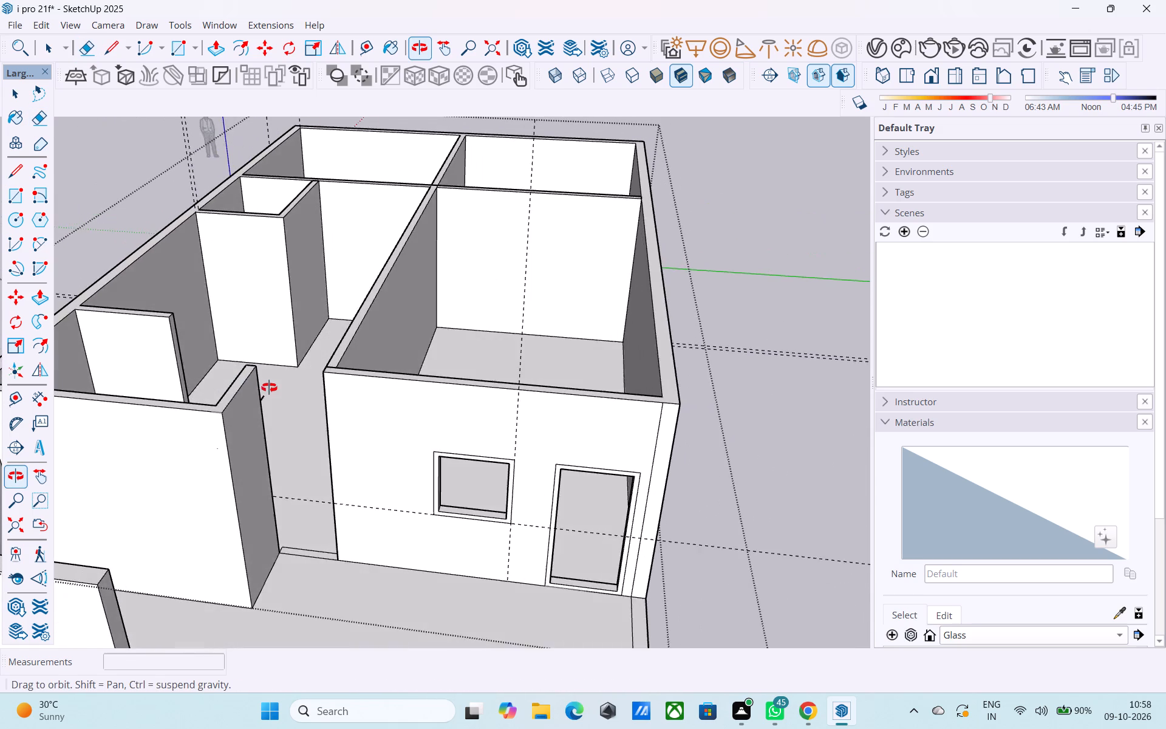
middle_click_drag(269, 388, 237, 386)
scroll(236, 391, "down", 2)
middle_click_drag(237, 392, 748, 424)
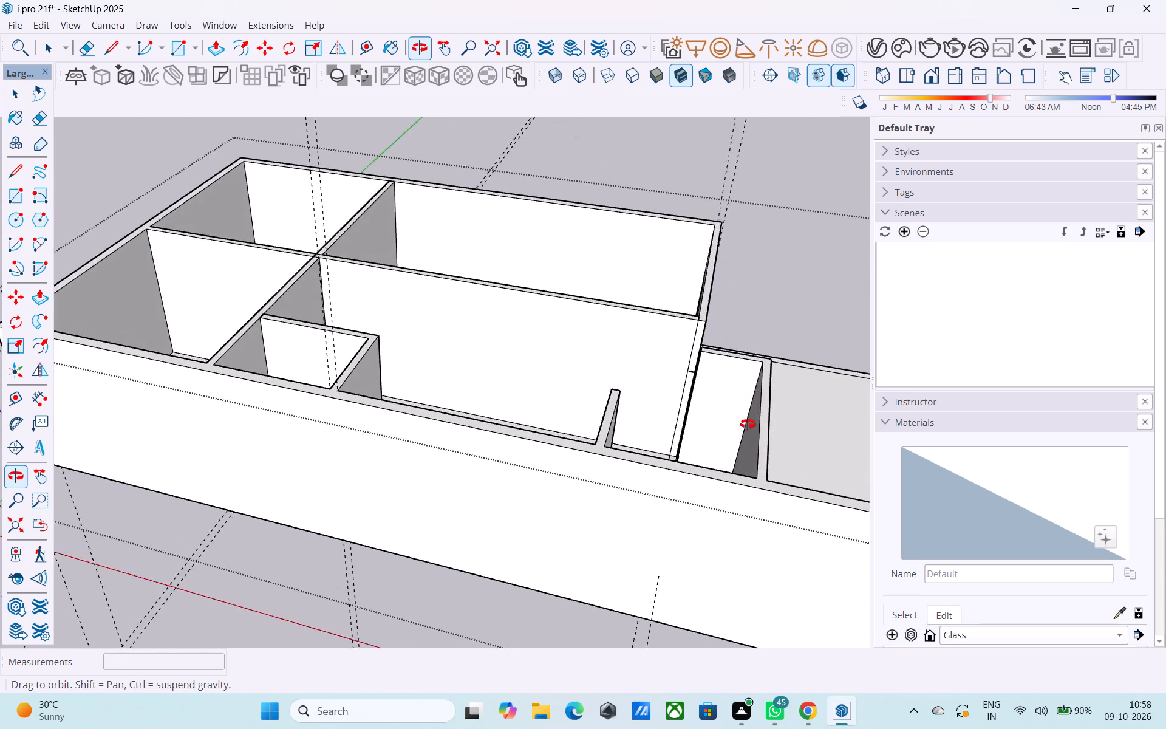
middle_click_drag(748, 424, 790, 425)
scroll(702, 387, "up", 3)
middle_click_drag(689, 374, 794, 384)
scroll(721, 313, "up", 4)
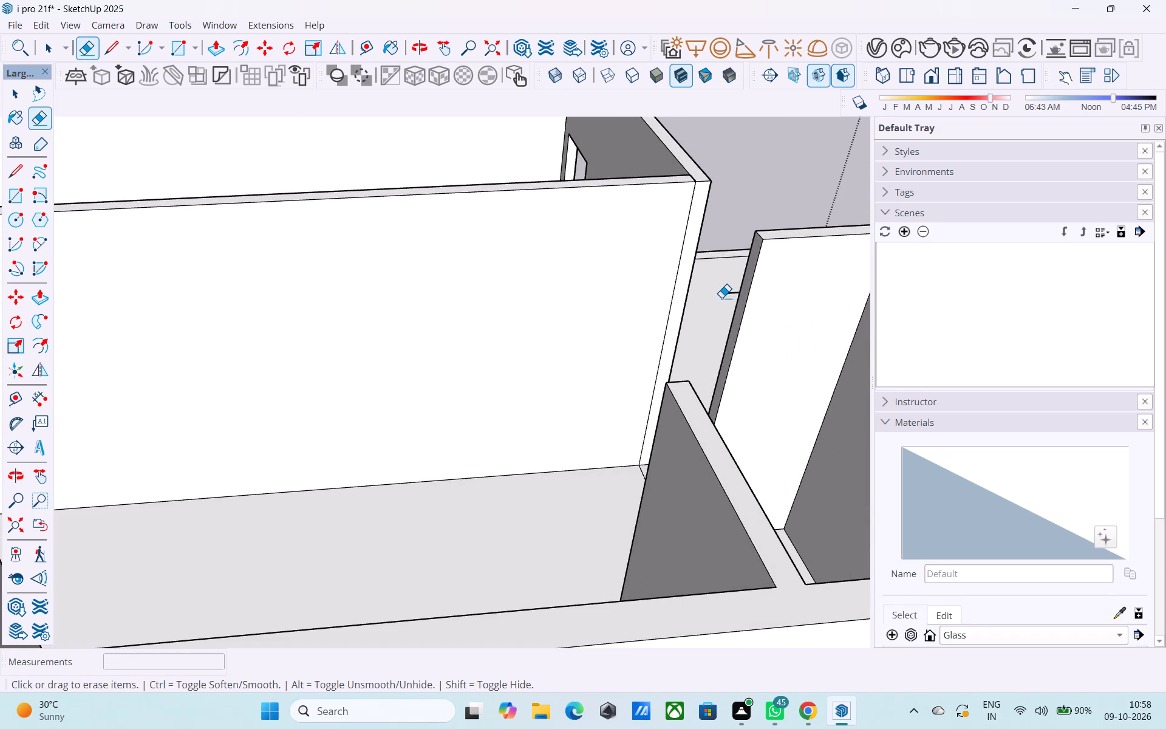
left_click(726, 296)
left_click(726, 295)
middle_click_drag(729, 329, 194, 392)
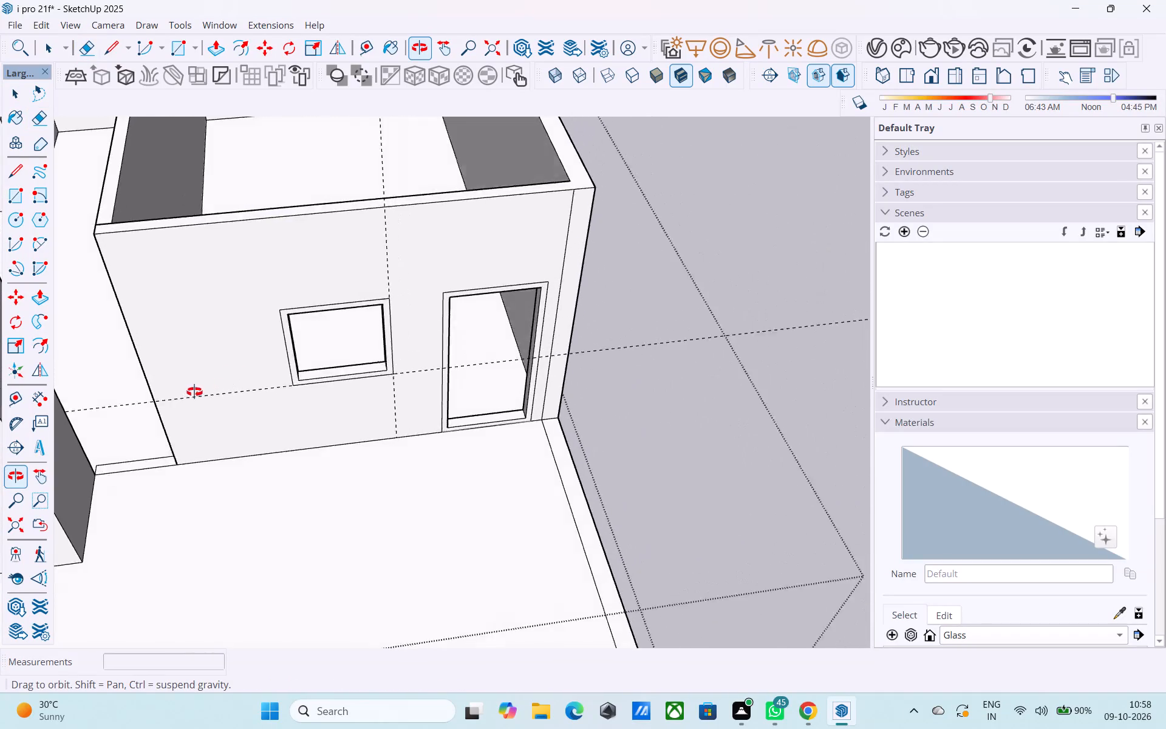
middle_click_drag(194, 392, 349, 443)
scroll(339, 294, "up", 4)
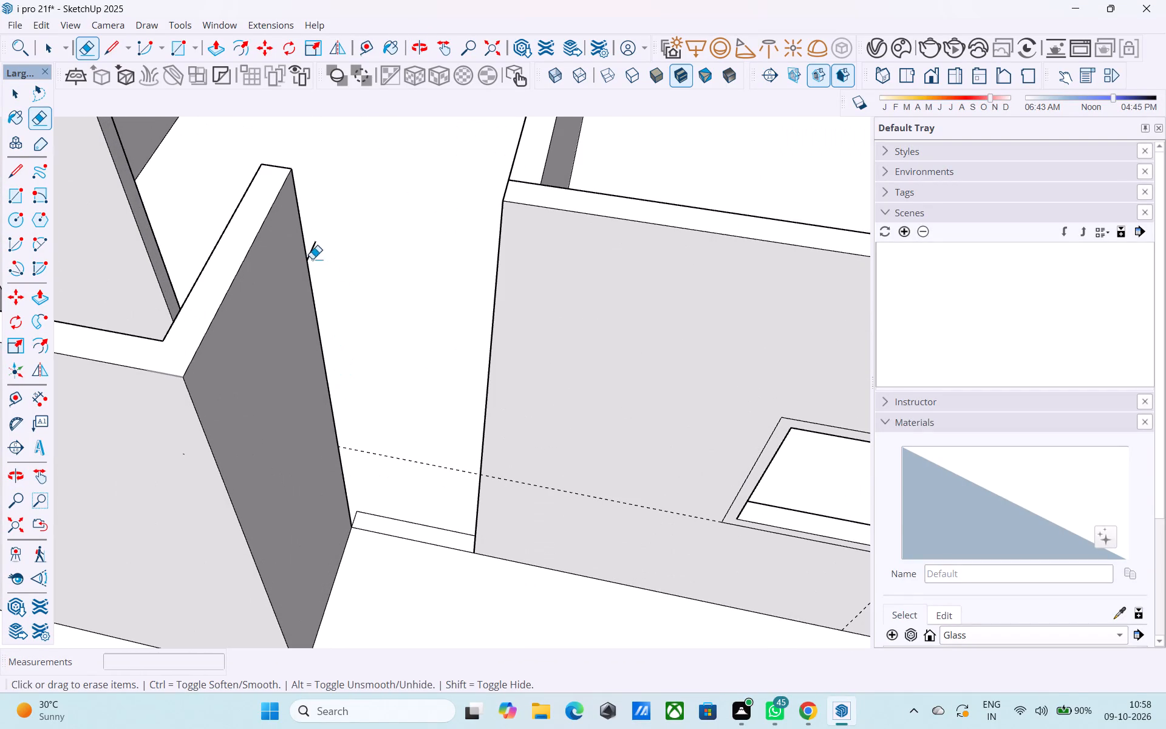
left_click(315, 247)
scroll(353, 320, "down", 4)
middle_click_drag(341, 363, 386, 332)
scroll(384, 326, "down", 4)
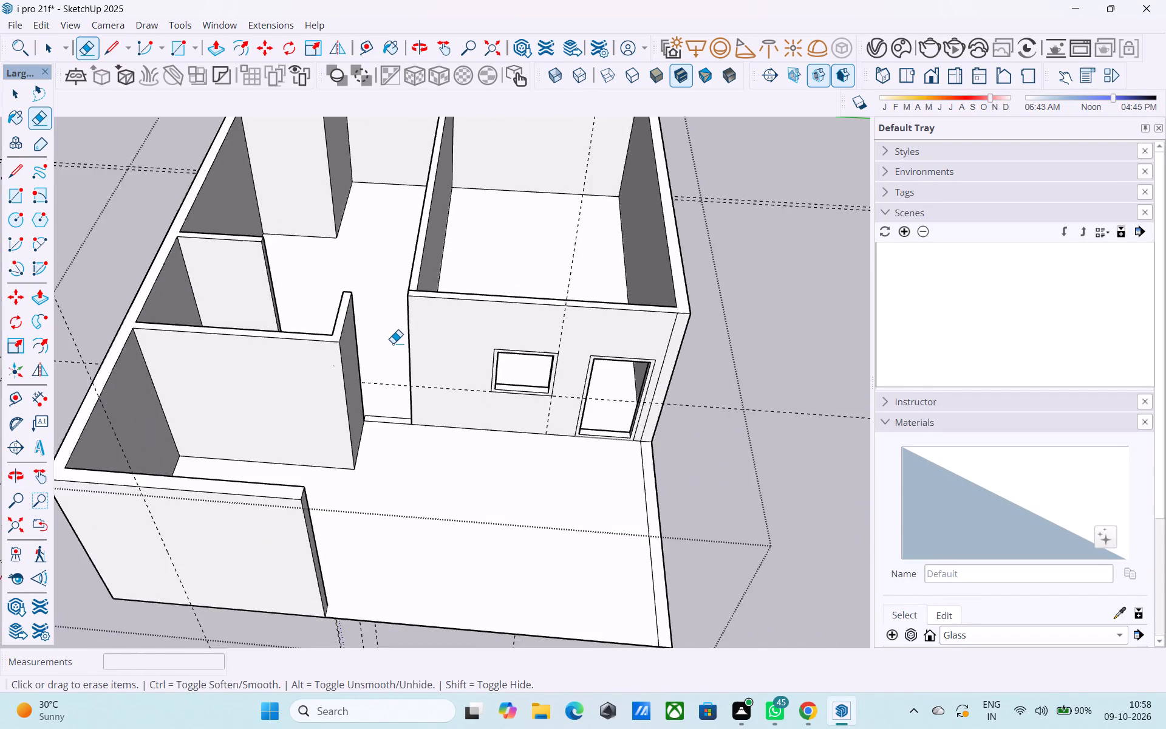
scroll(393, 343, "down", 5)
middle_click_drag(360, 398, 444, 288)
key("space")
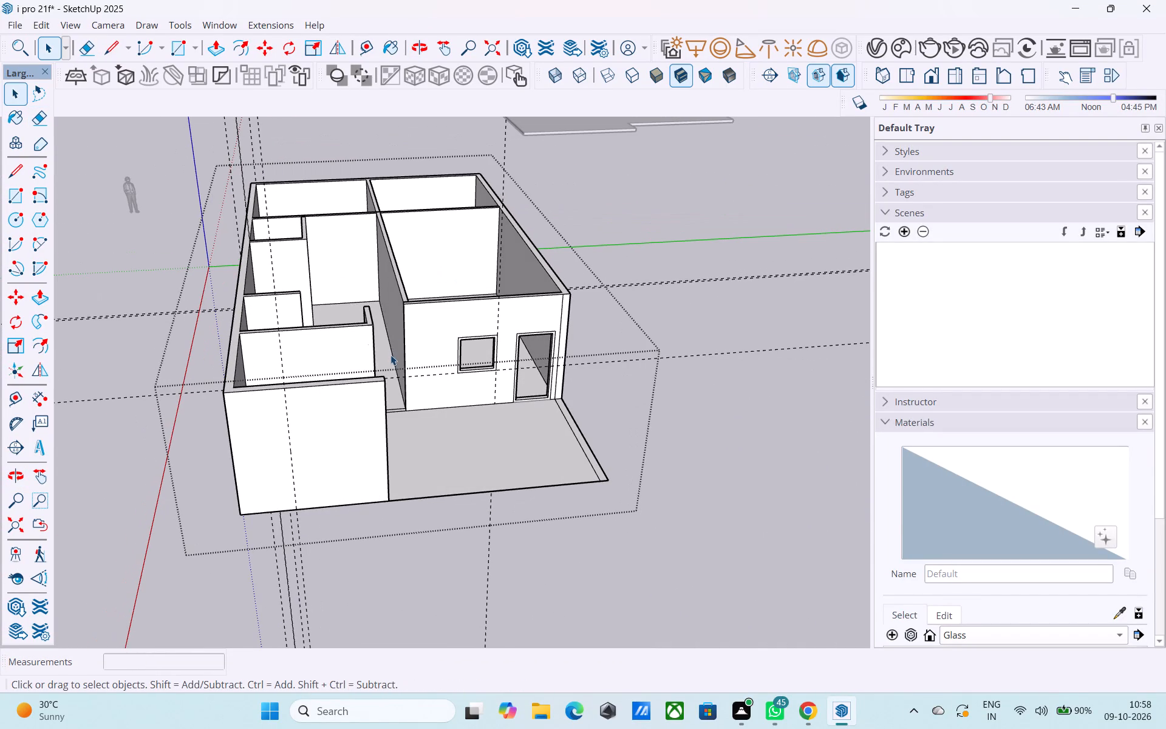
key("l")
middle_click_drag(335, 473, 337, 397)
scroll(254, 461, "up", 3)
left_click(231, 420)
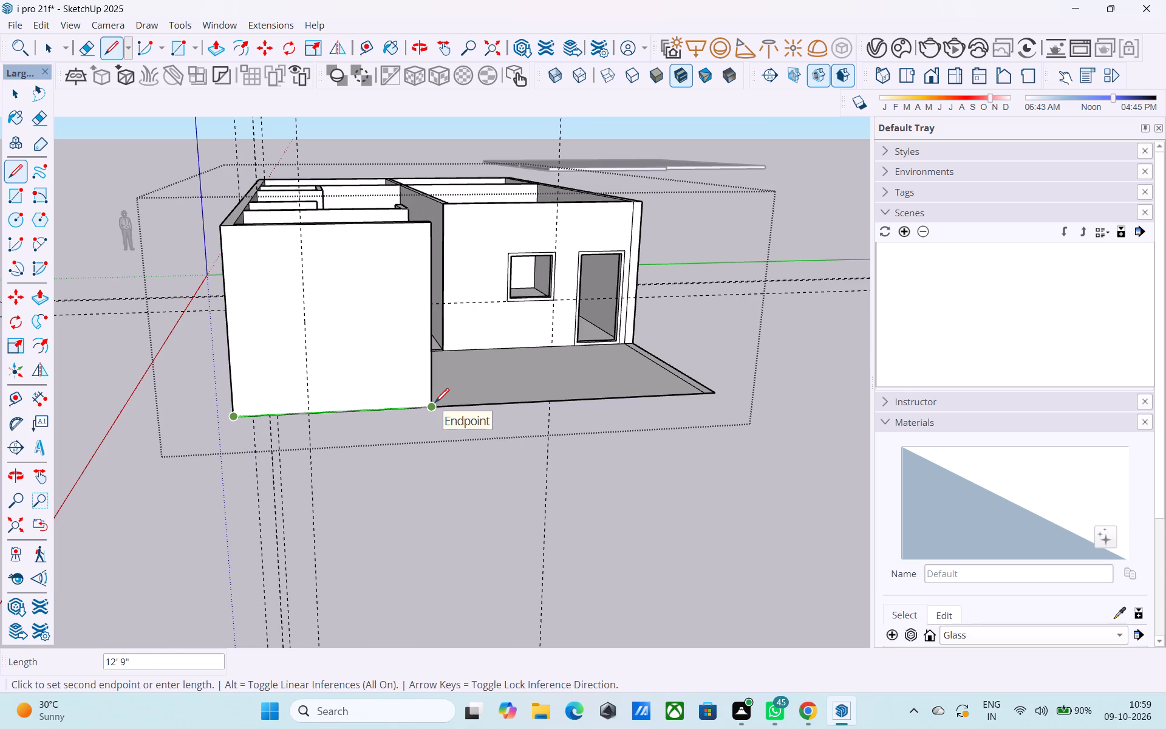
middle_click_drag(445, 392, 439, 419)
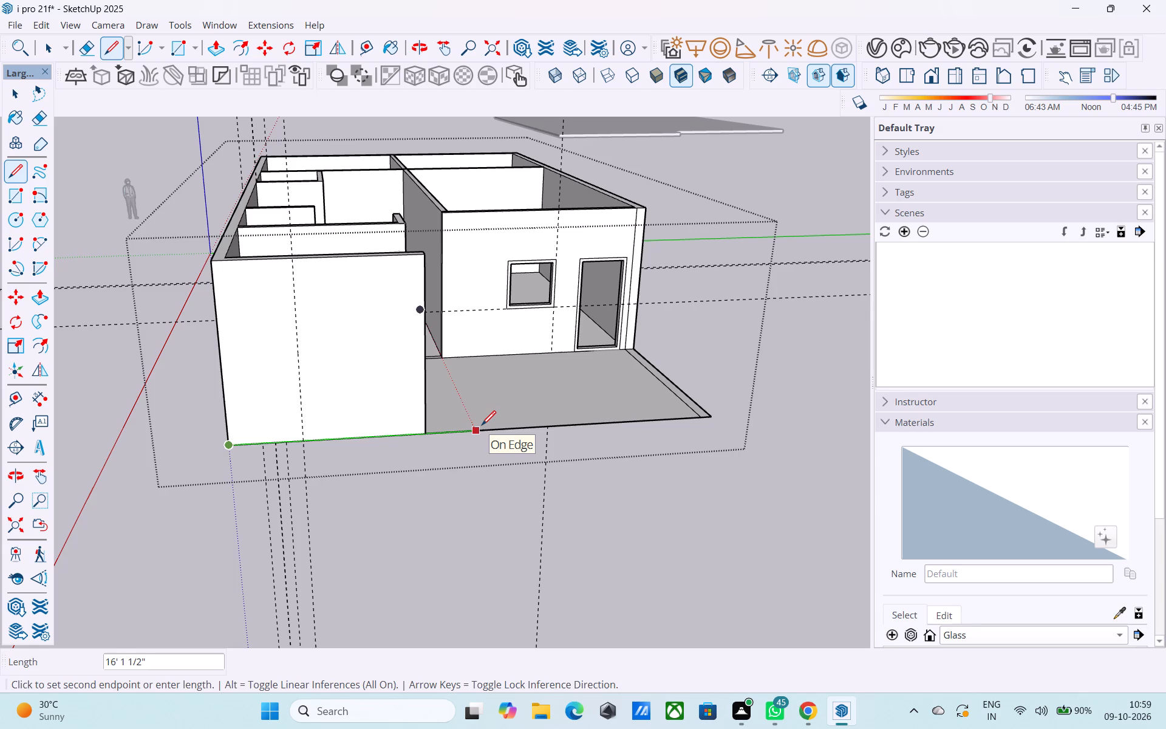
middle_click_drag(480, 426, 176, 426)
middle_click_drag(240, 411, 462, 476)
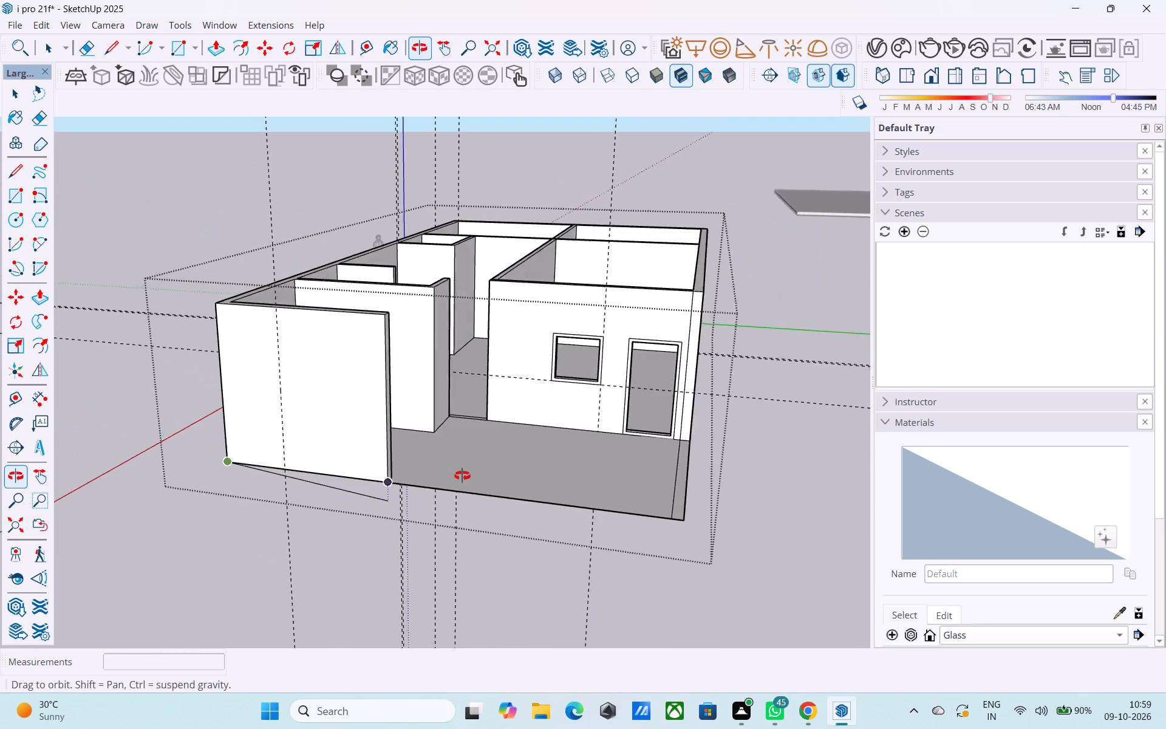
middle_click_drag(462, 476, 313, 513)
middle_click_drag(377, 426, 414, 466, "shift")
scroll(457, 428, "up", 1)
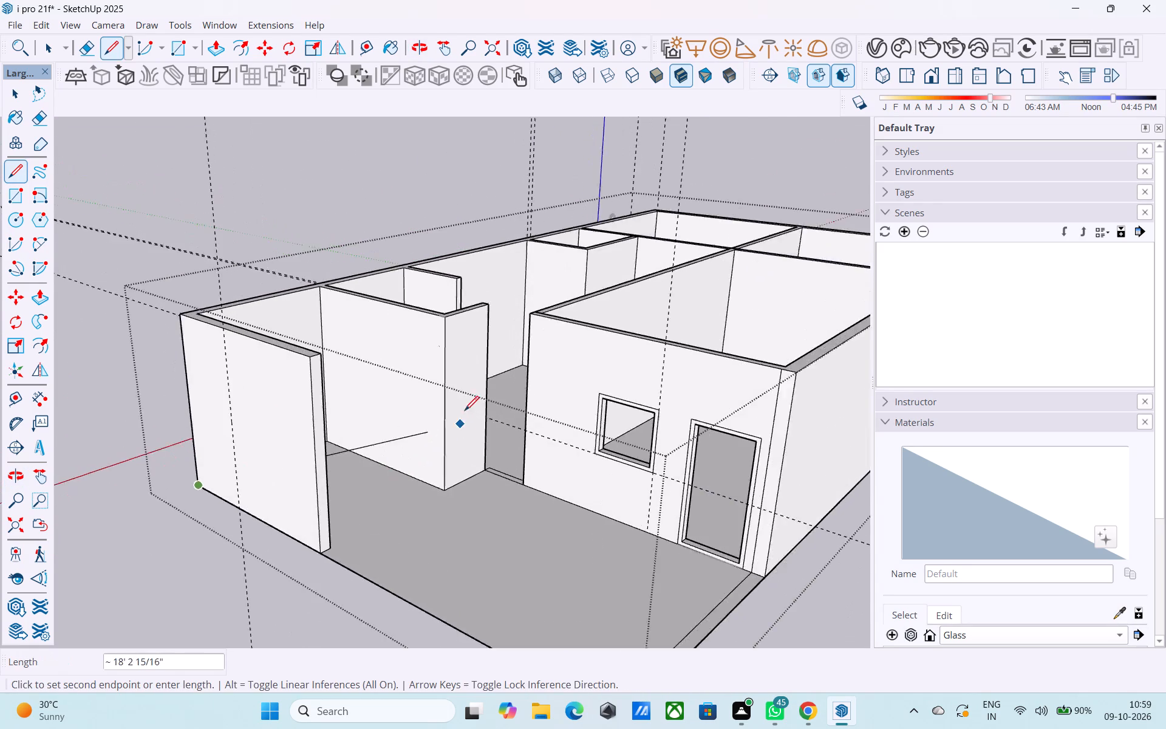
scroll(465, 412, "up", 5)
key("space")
Draw a 6" line across the wall top at the return wall corner and a vertical line down its face.
middle_click_drag(463, 406, 360, 564)
middle_click_drag(439, 369, 417, 422)
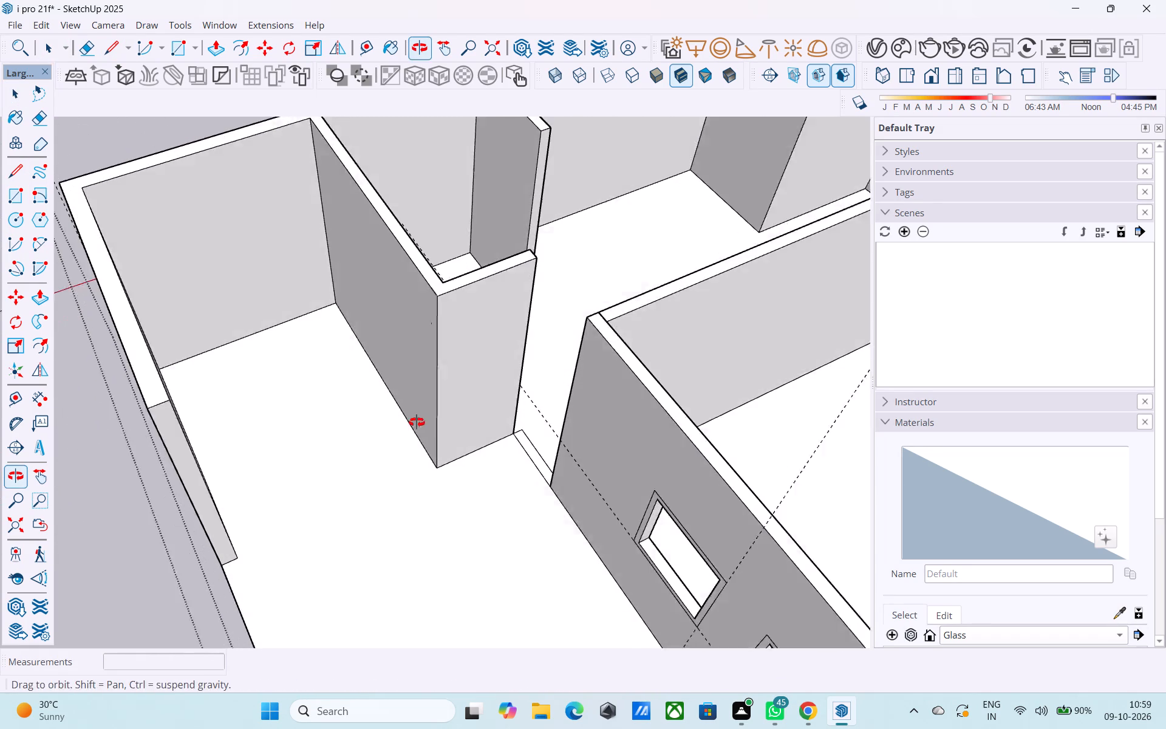
middle_click_drag(417, 422, 411, 426)
key("l")
left_click(444, 286)
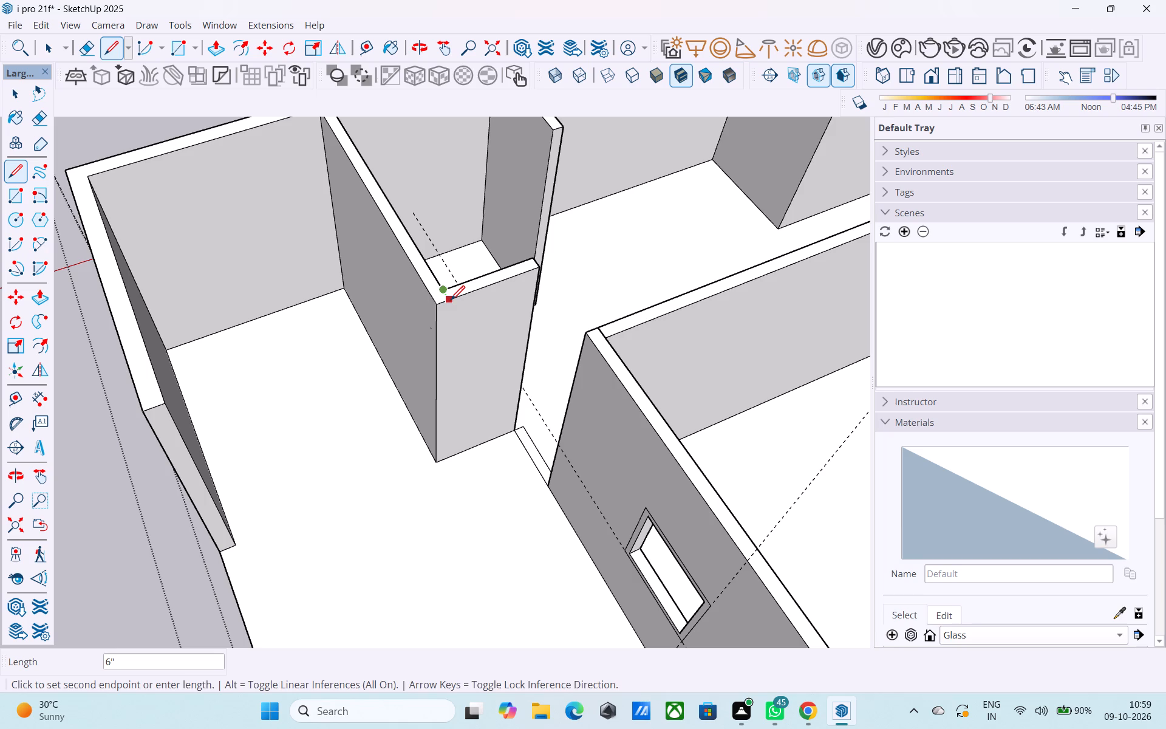
left_click(451, 301)
left_click(449, 304)
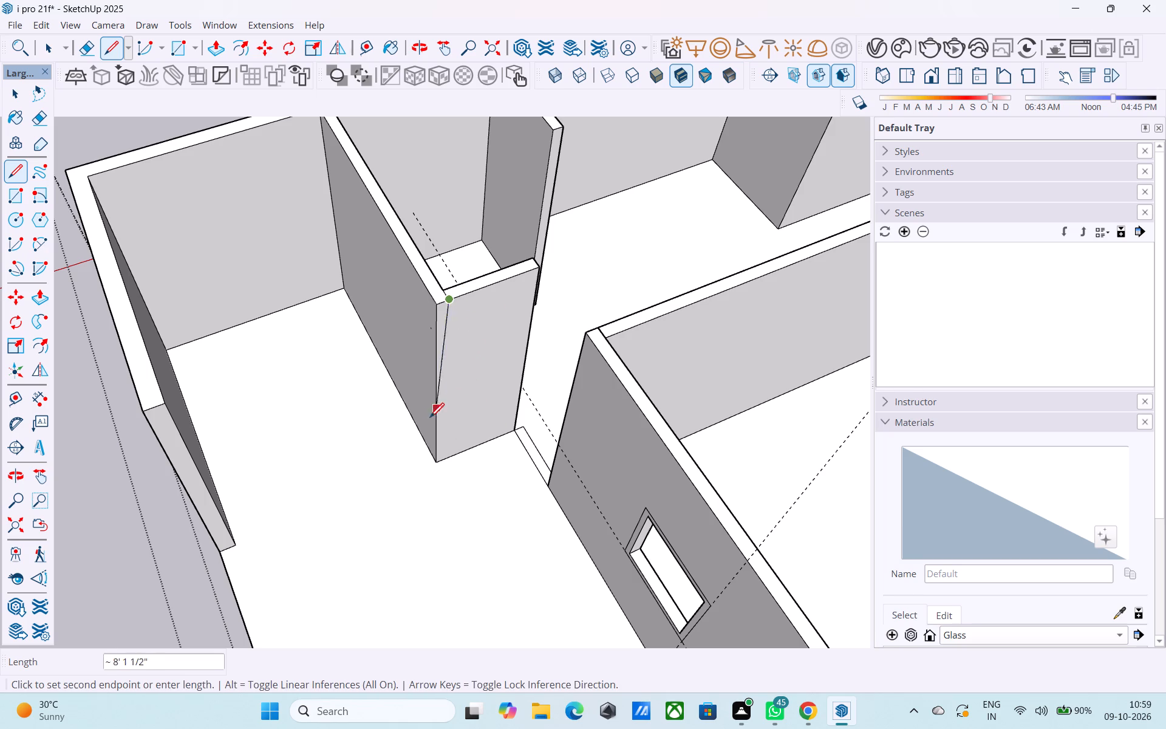
left_click(446, 464)
Extrude the resulting narrow strip 3' 4 1/2" to extend the cross wall toward the long partition's line.
key("space")
left_click(440, 448)
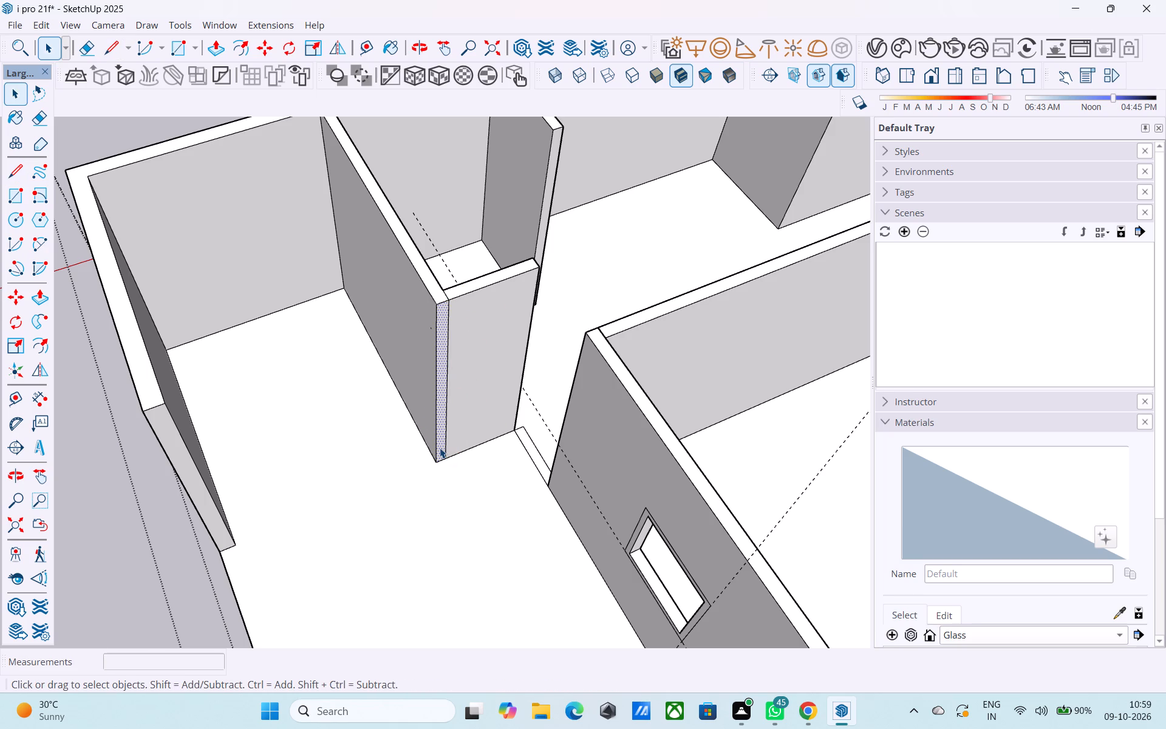
key("p")
left_click(440, 448)
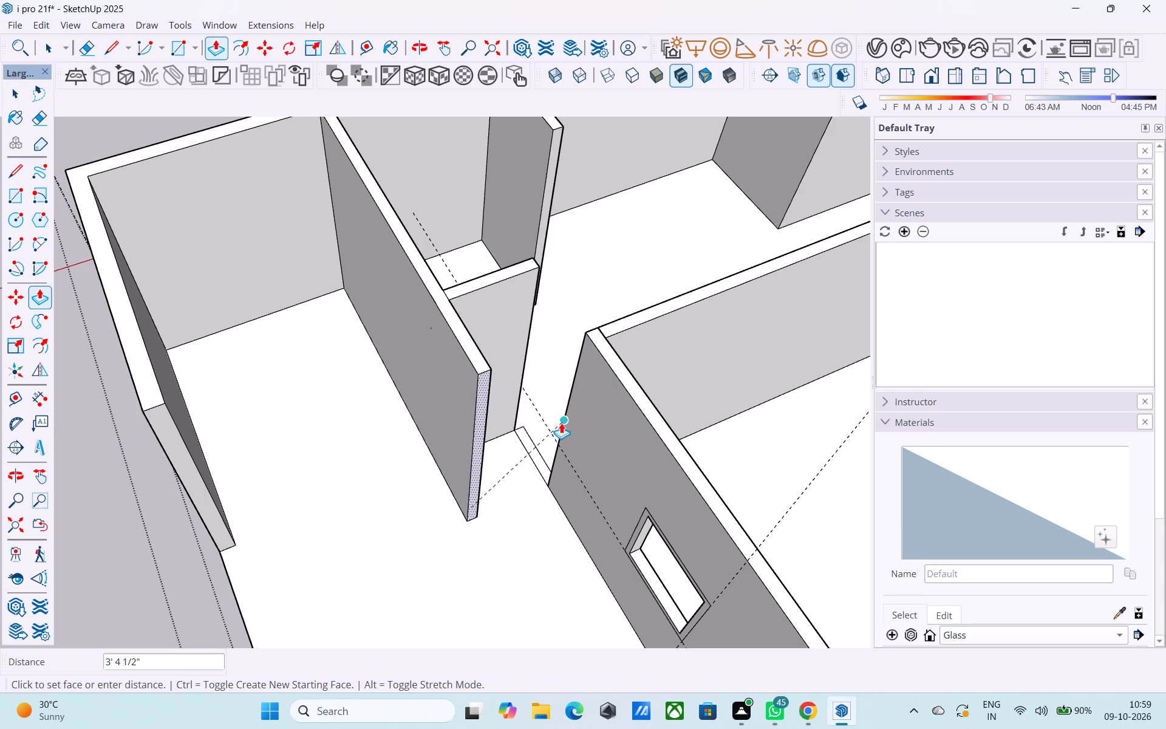
left_click(561, 422)
Draw a 6" line across the wall top where the long partition meets the wall with the window and door openings.
middle_click_drag(558, 445, 730, 442)
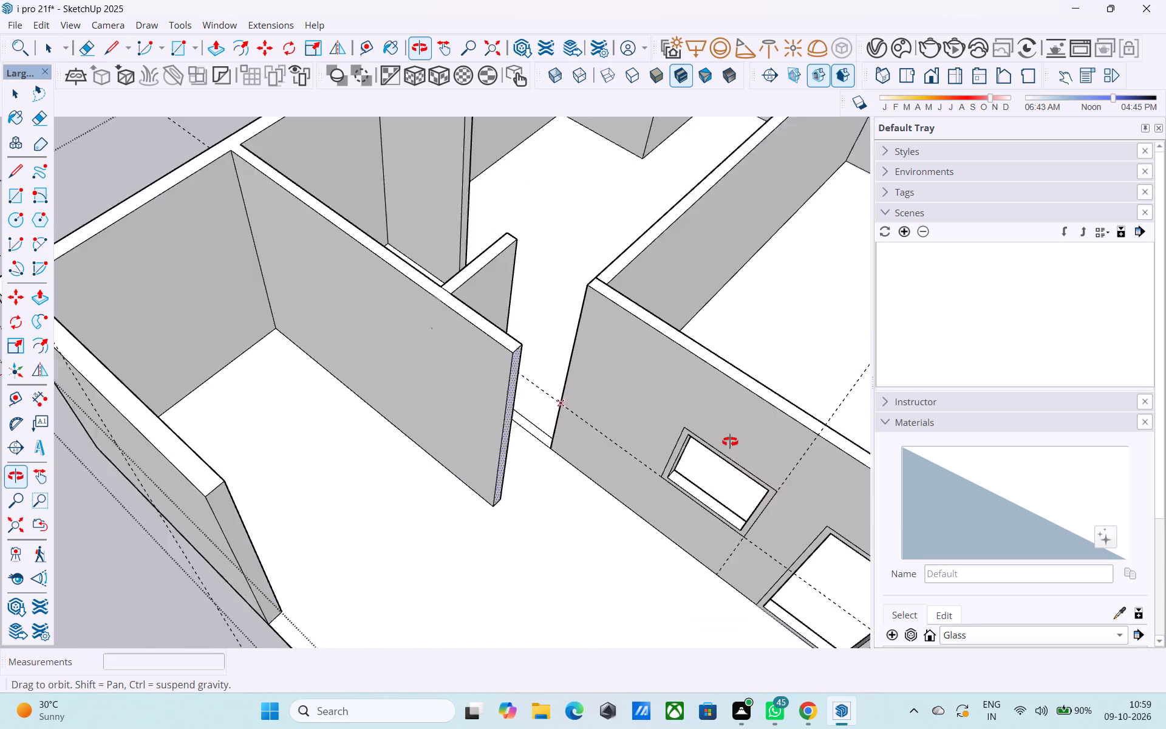
middle_click_drag(730, 442, 753, 446)
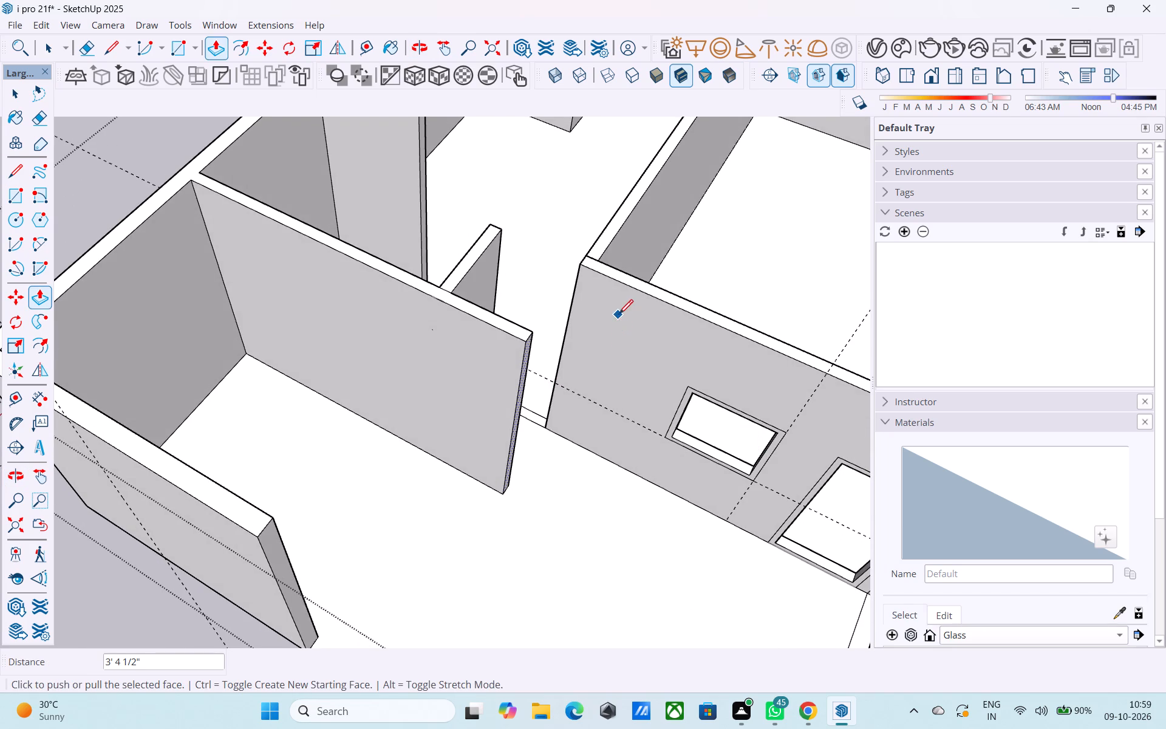
key("l")
left_click(603, 257)
left_click(595, 276)
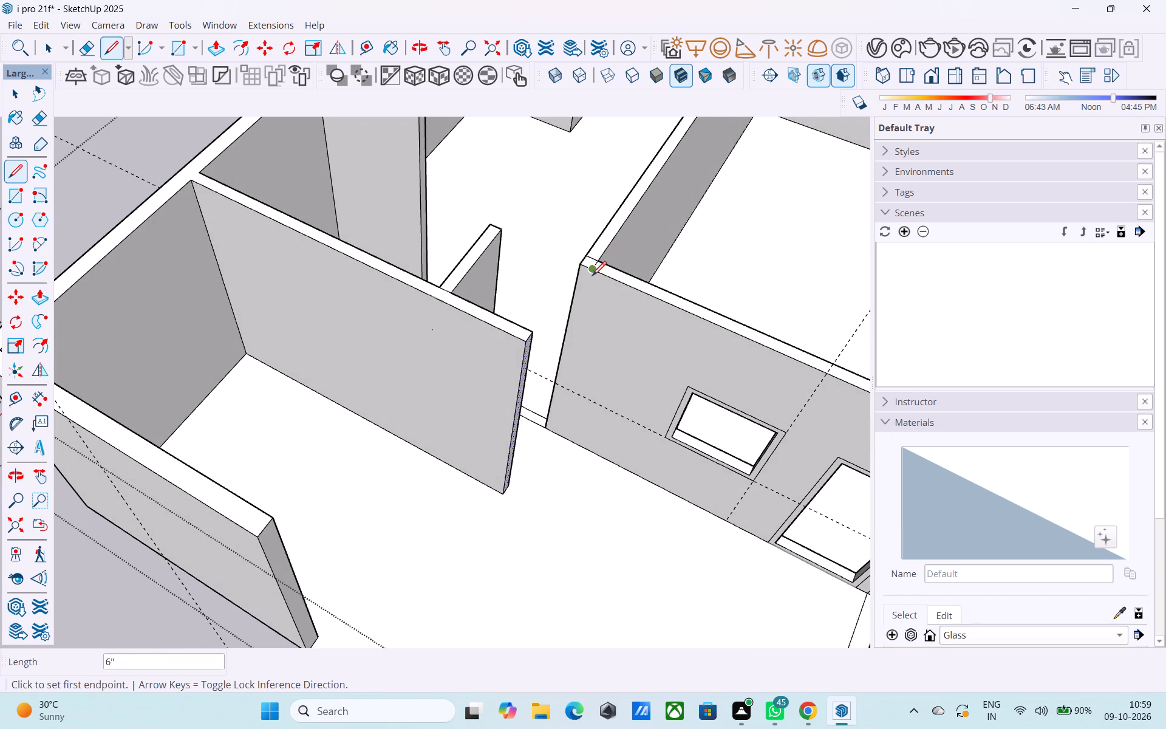
Place a guide 6" from the window wall's free vertical edge and draw a vertical line along it down the face.
key("t")
left_click(572, 301)
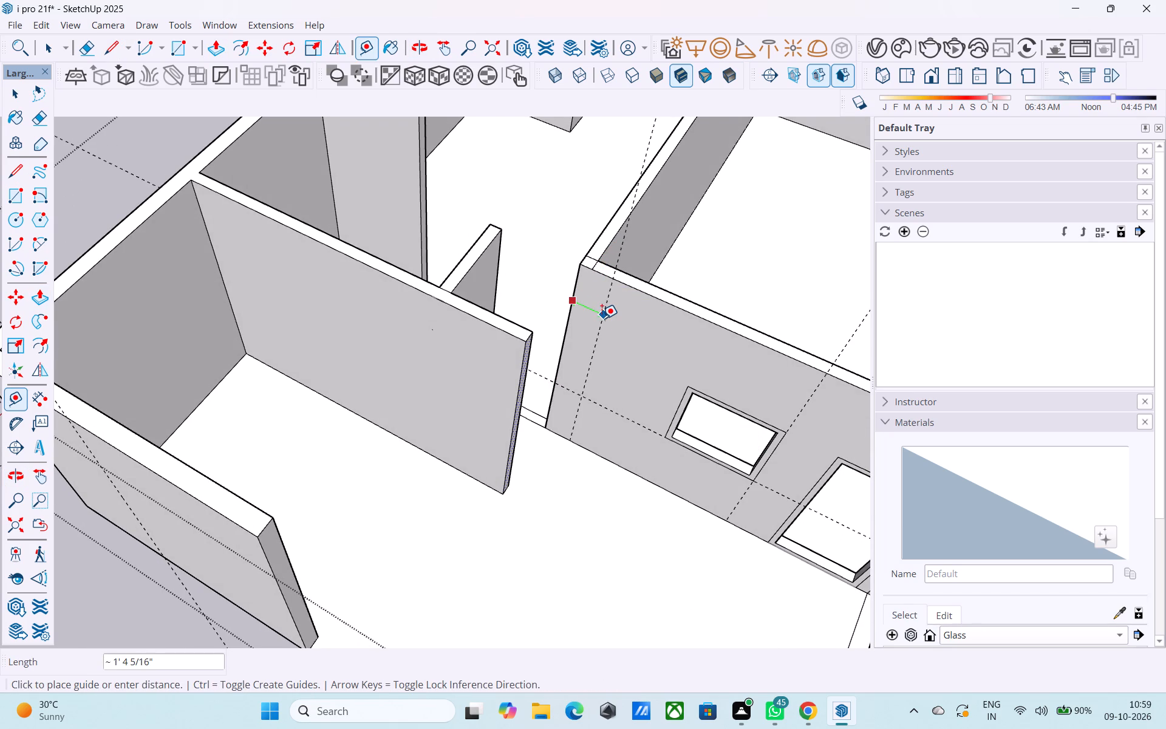
type("6\"")
key("Return")
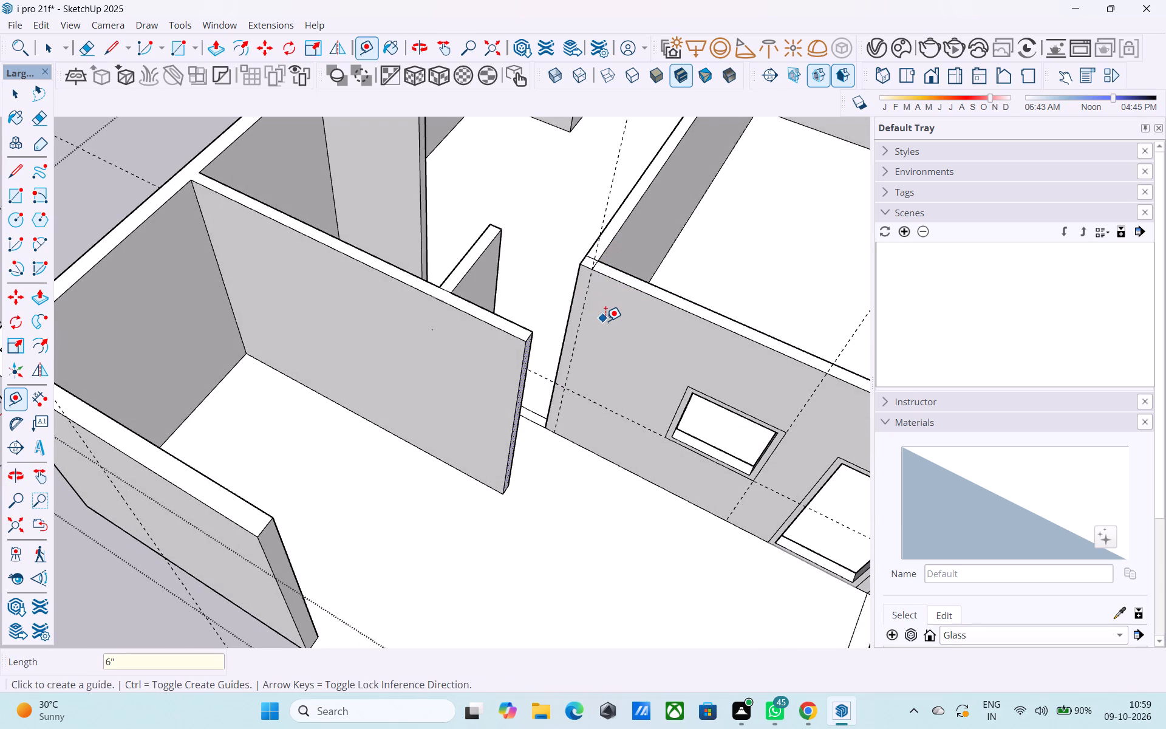
key("space")
key("l")
middle_click_drag(575, 308, 638, 275)
scroll(589, 244, "up", 3)
left_click(576, 245)
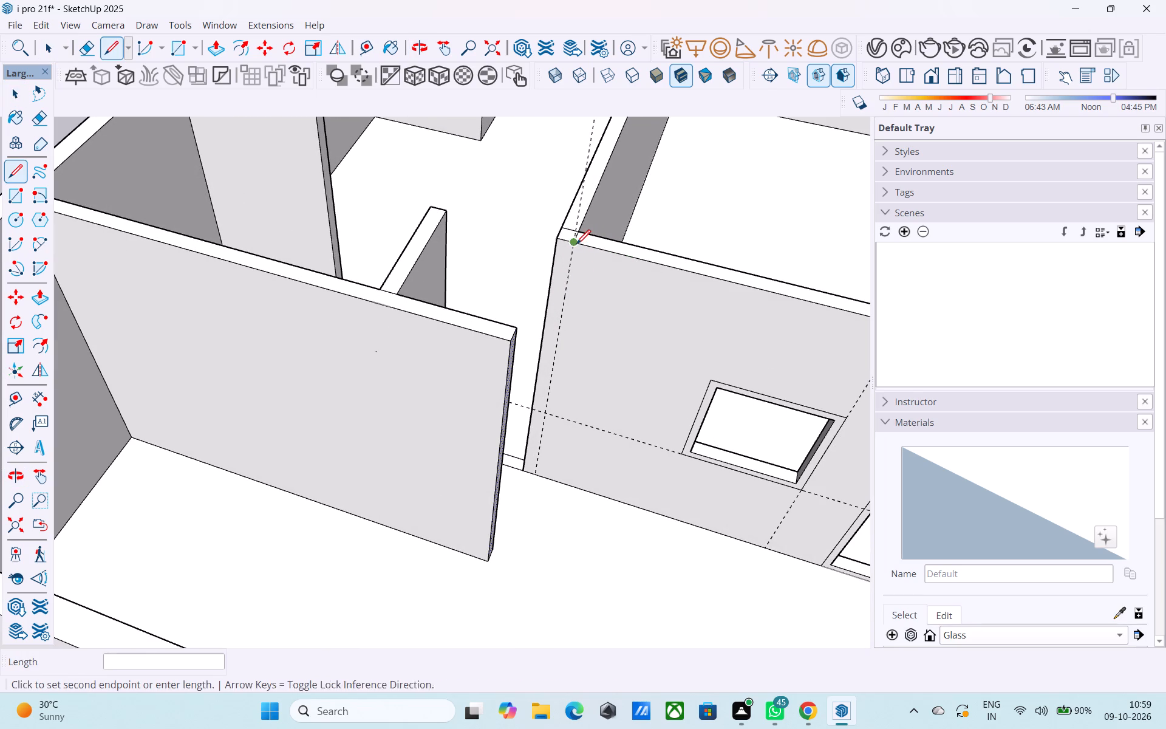
left_click(539, 476)
Extrude the 6" strip 4' 3" to meet the end of the extended cross wall.
key("space")
left_click(536, 397)
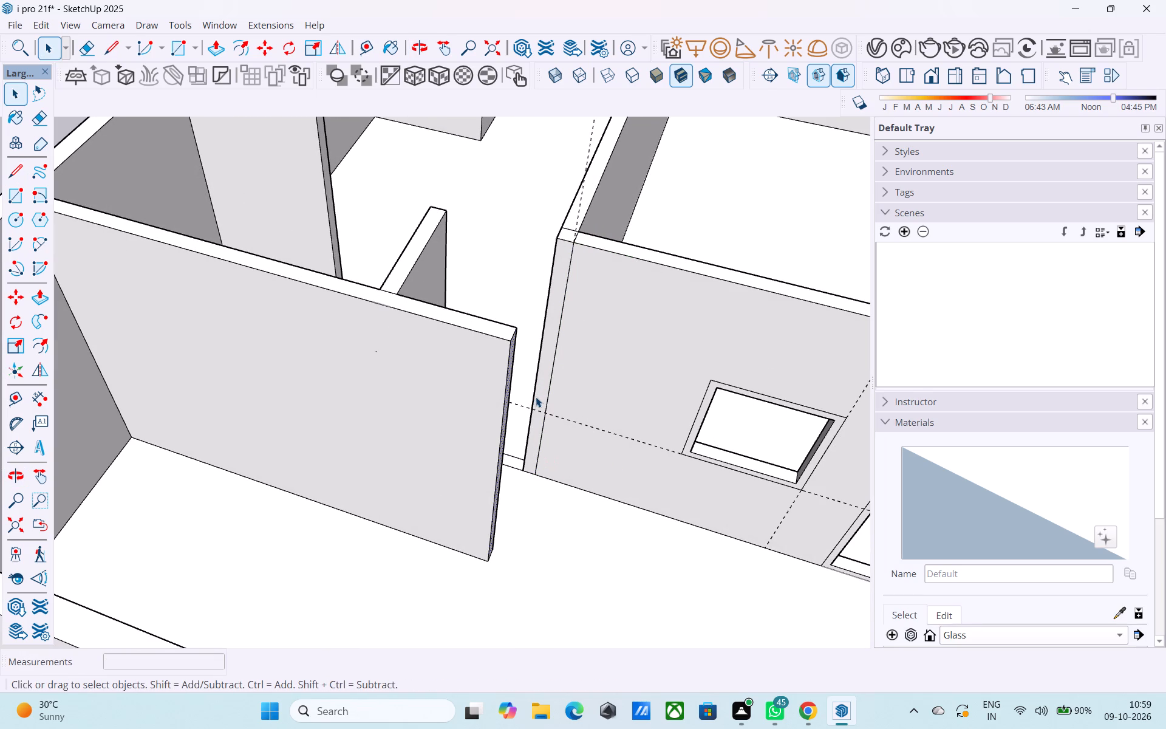
left_click(537, 397)
key("p")
left_click(539, 398)
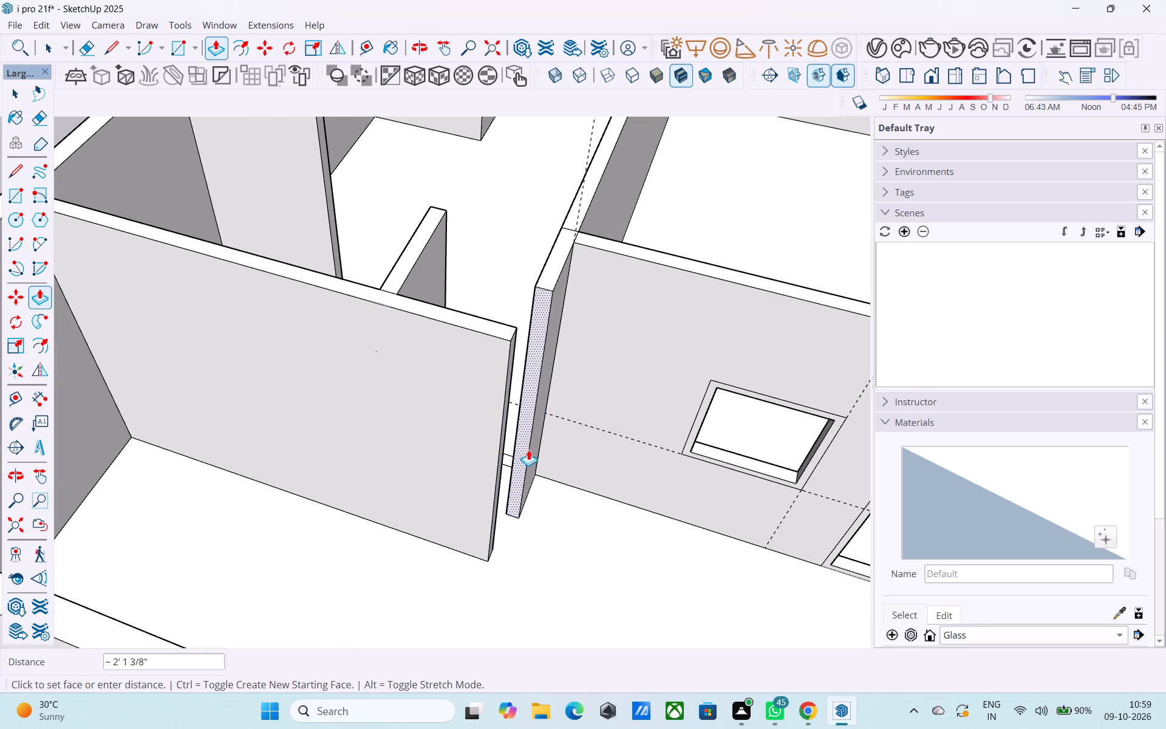
left_click(426, 443)
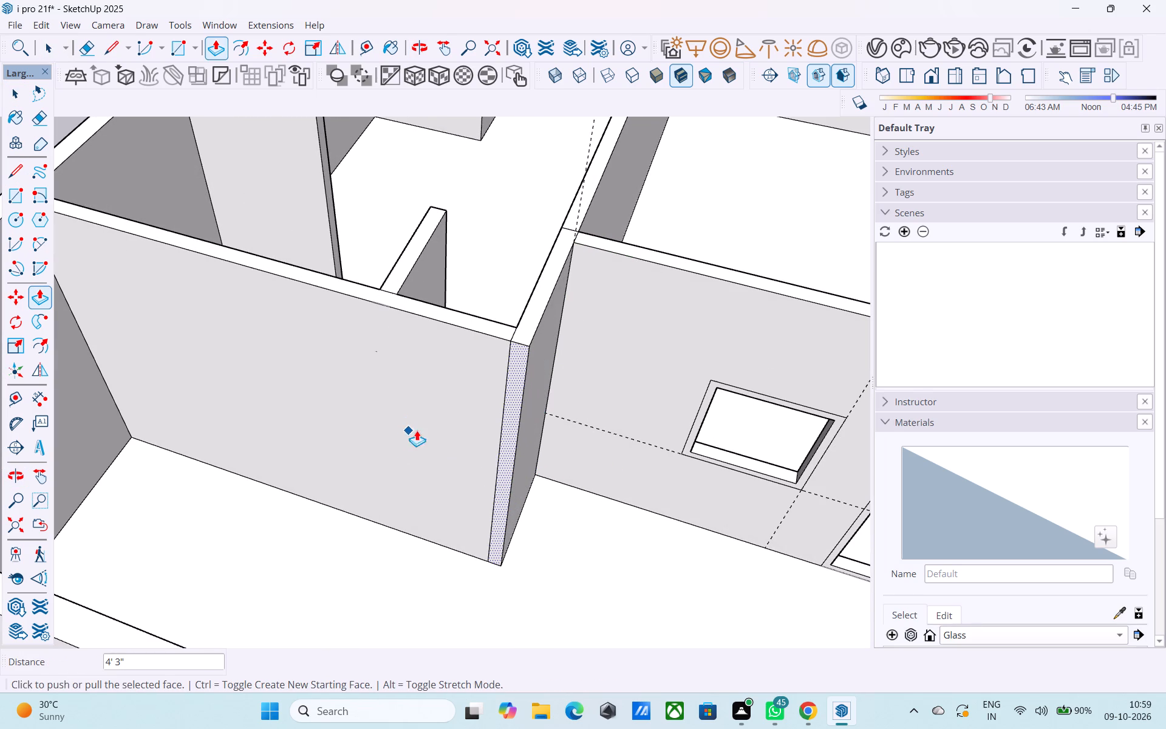
Erase the leftover vertical edge where the new wall section joins the cross wall's end.
scroll(469, 402, "up", 1)
key("e")
left_click_drag(520, 330, 513, 324)
left_click_drag(516, 399, 498, 391)
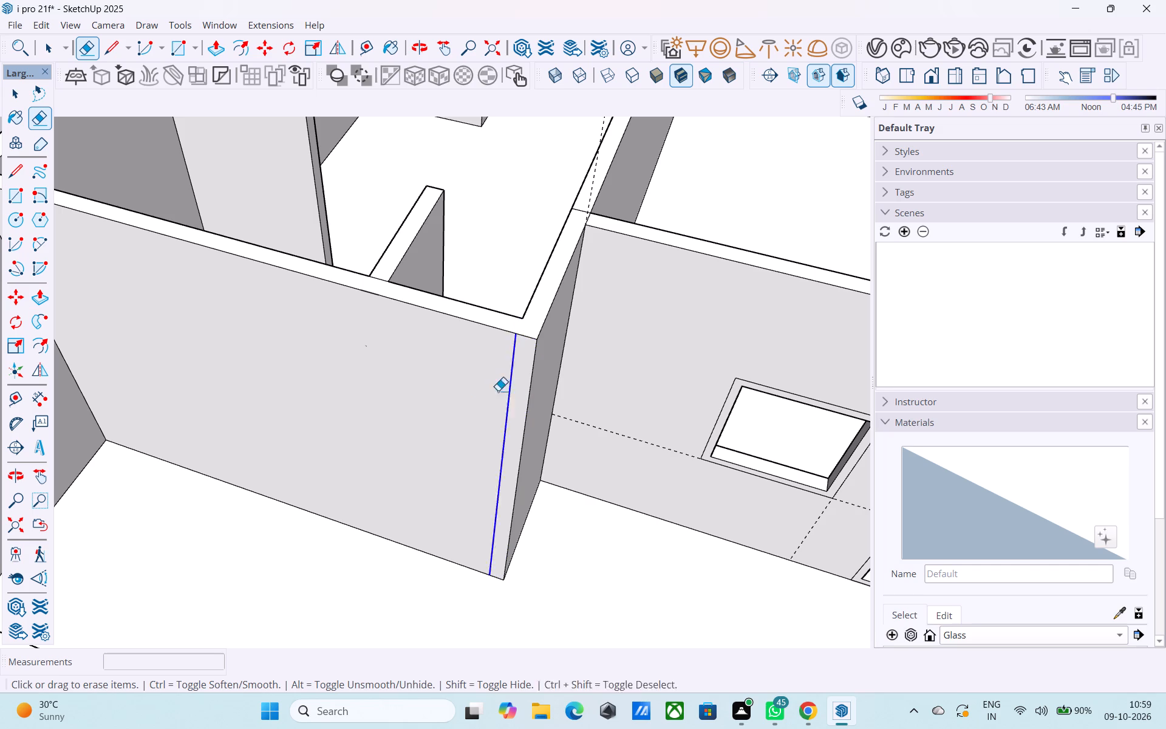
left_click_drag(498, 391, 505, 393)
Push the short return wall's top down 12' to floor level to remove the stub.
key("space")
middle_click_drag(466, 369, 491, 560)
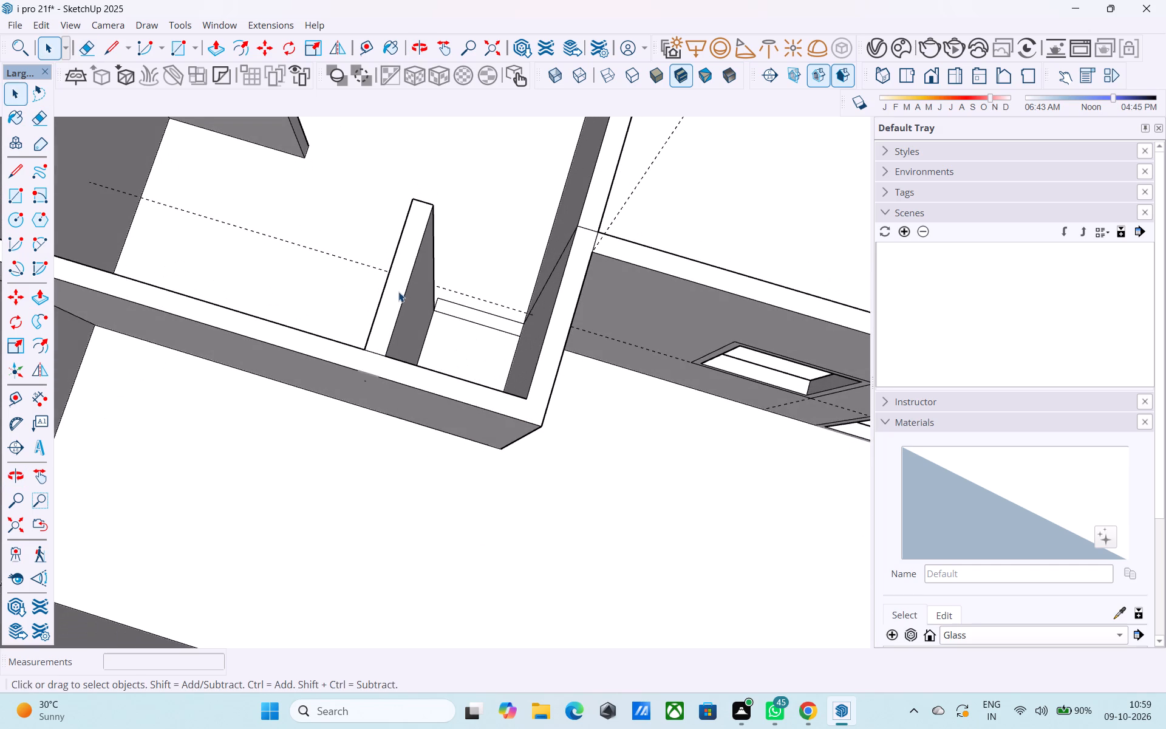
left_click(398, 292)
key("p")
left_click(398, 292)
left_click(452, 340)
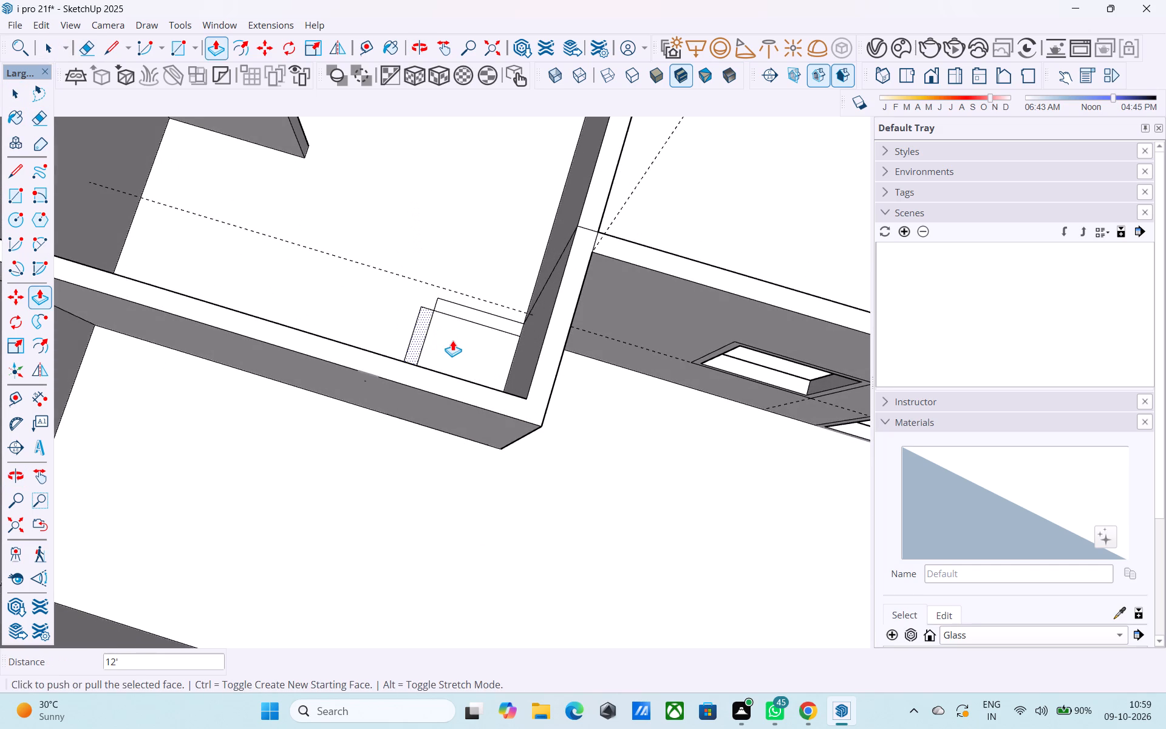
Erase the removed stub's floor outline, the guide beside it and the stray edges on the adjoining wall faces.
key("e")
left_click_drag(458, 327, 491, 273)
left_click_drag(444, 317, 411, 310)
left_click_drag(445, 306, 415, 306)
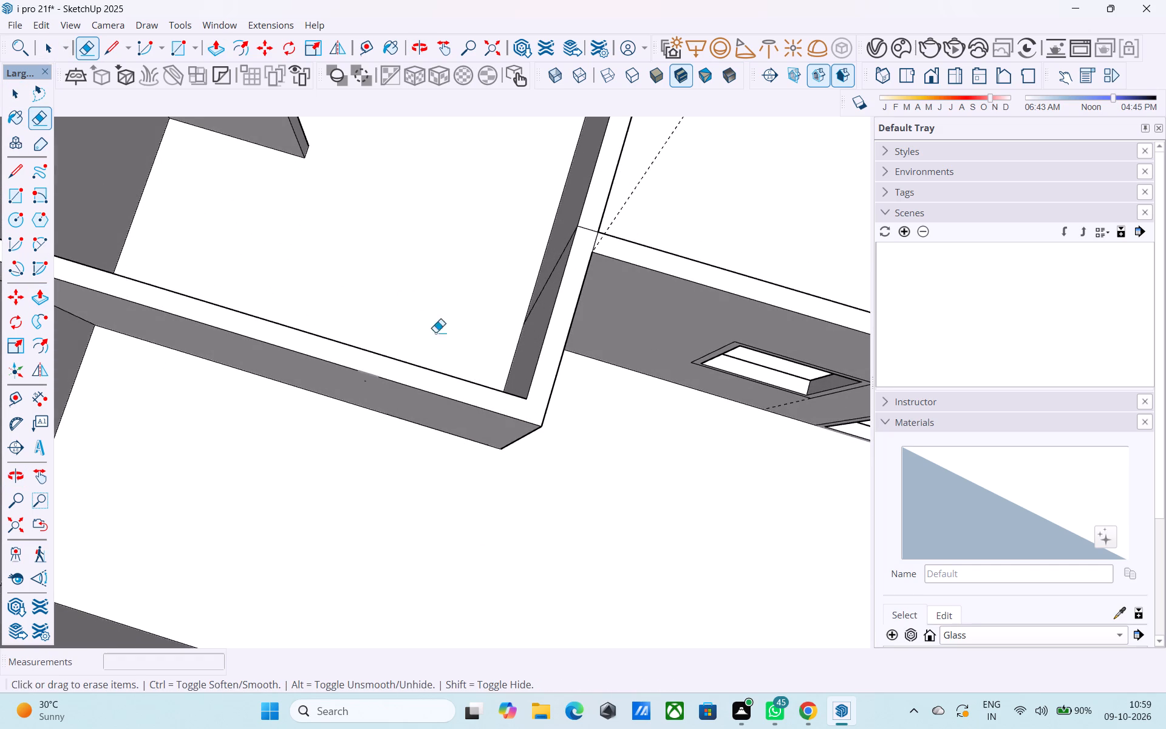
middle_click_drag(427, 364, 409, 450)
left_click_drag(414, 374, 358, 360)
left_click_drag(567, 255, 553, 284)
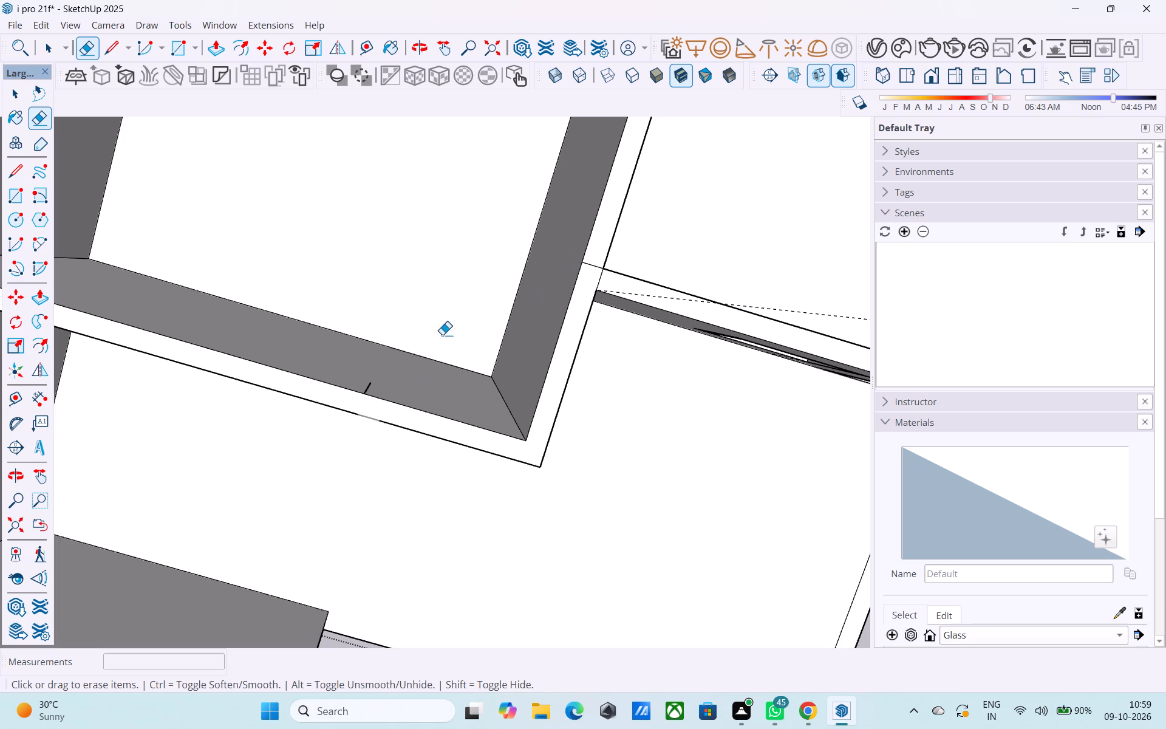
left_click(365, 389)
Examine the room layout around the central partition, window wall and cross walls from several angles.
scroll(403, 396, "down", 8)
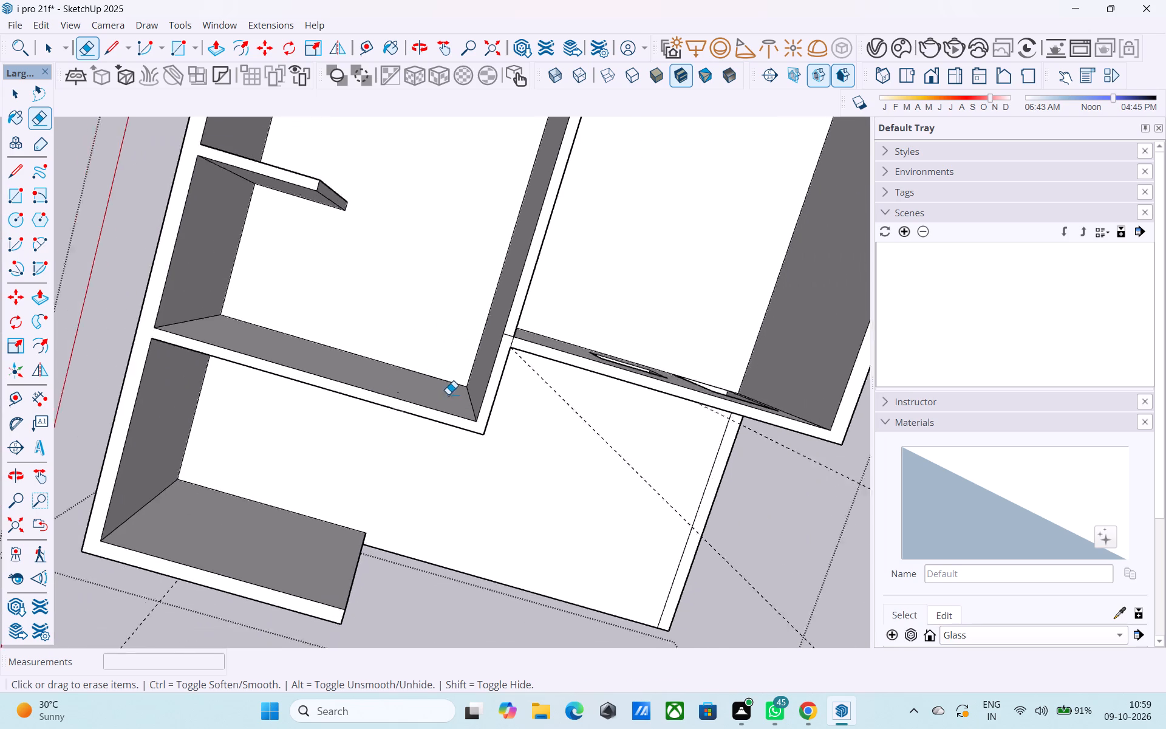
scroll(448, 394, "down", 1)
middle_click_drag(400, 414, 480, 324)
scroll(470, 330, "down", 3)
middle_click_drag(508, 363, 570, 343)
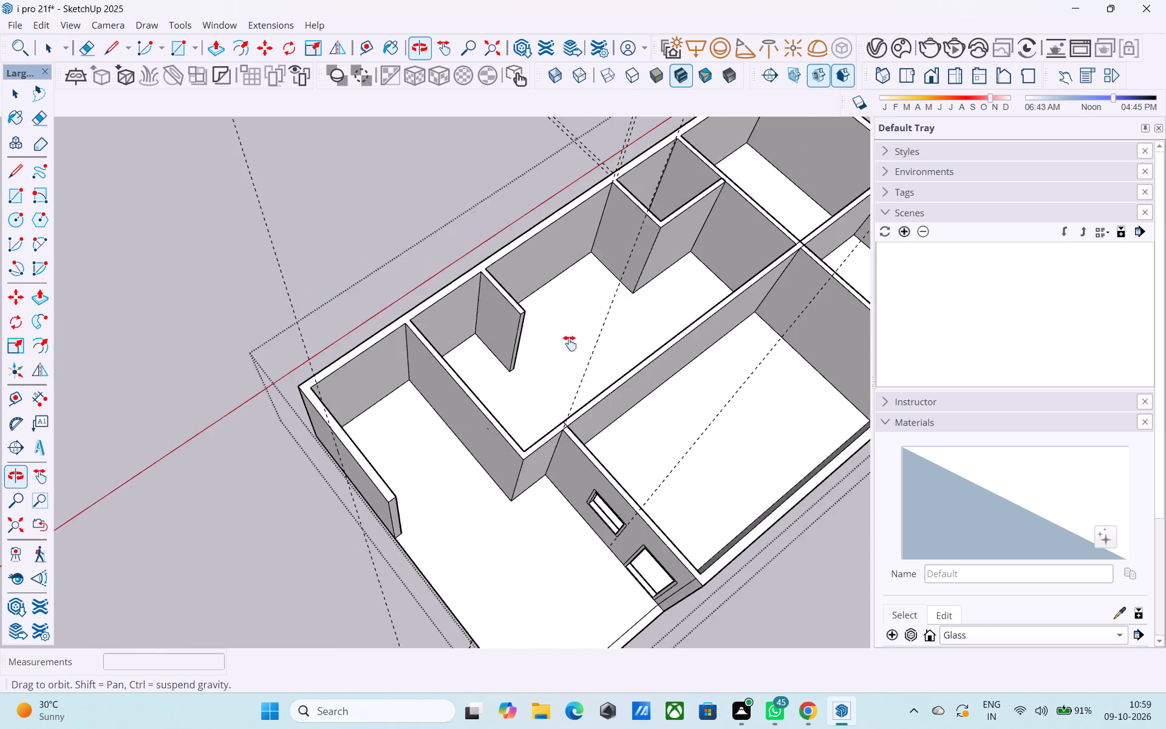
middle_click_drag(570, 343, 438, 264)
middle_click_drag(536, 378, 205, 307, "shift")
middle_click_drag(512, 422, 477, 367)
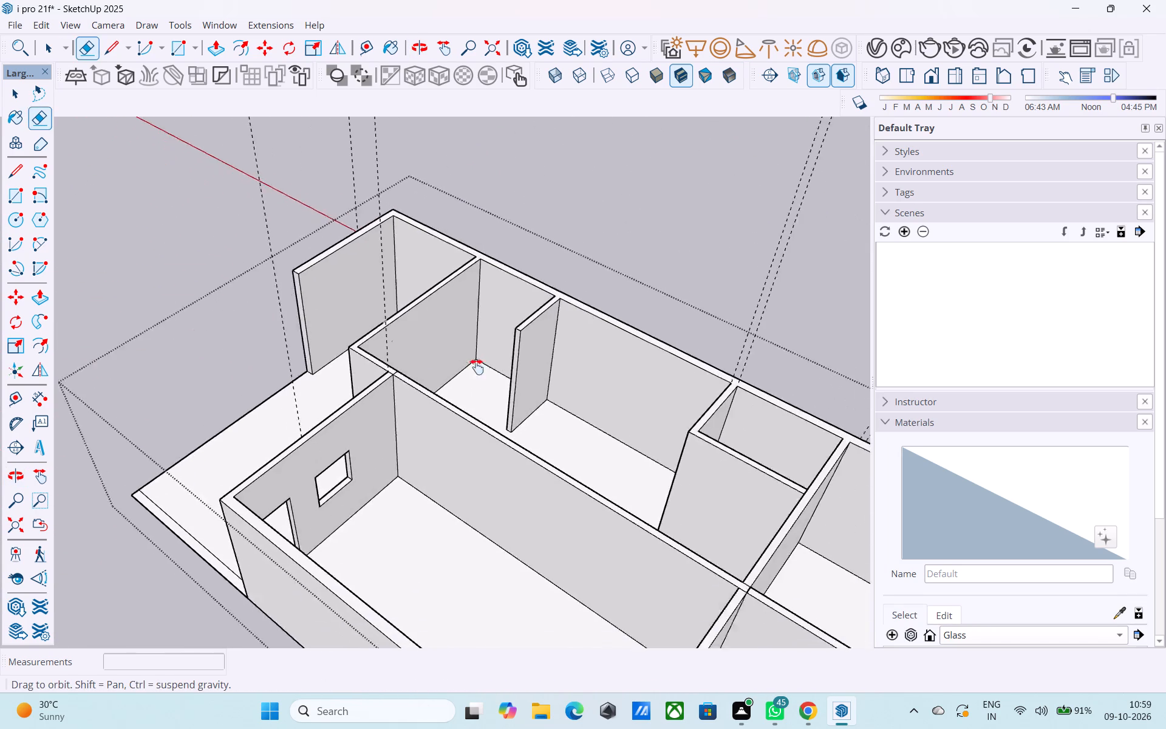
middle_click_drag(477, 367, 465, 258)
middle_click_drag(403, 294, 415, 315)
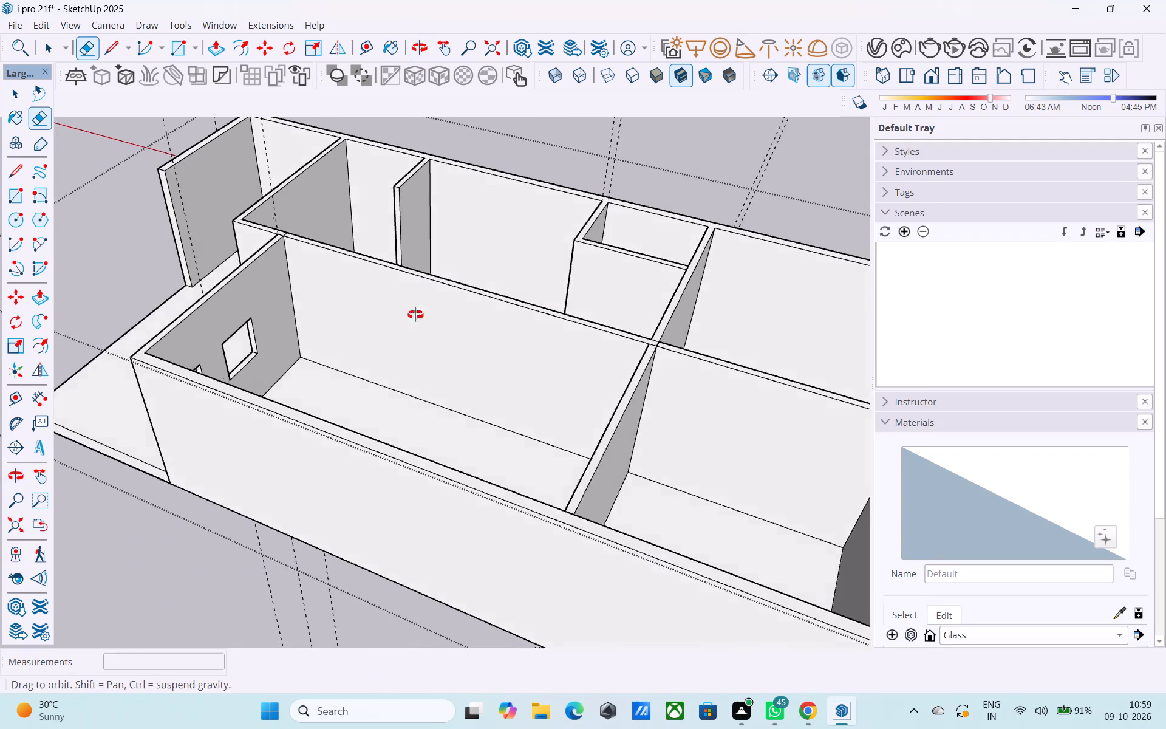
middle_click_drag(415, 315, 590, 397)
middle_click_drag(509, 386, 619, 406)
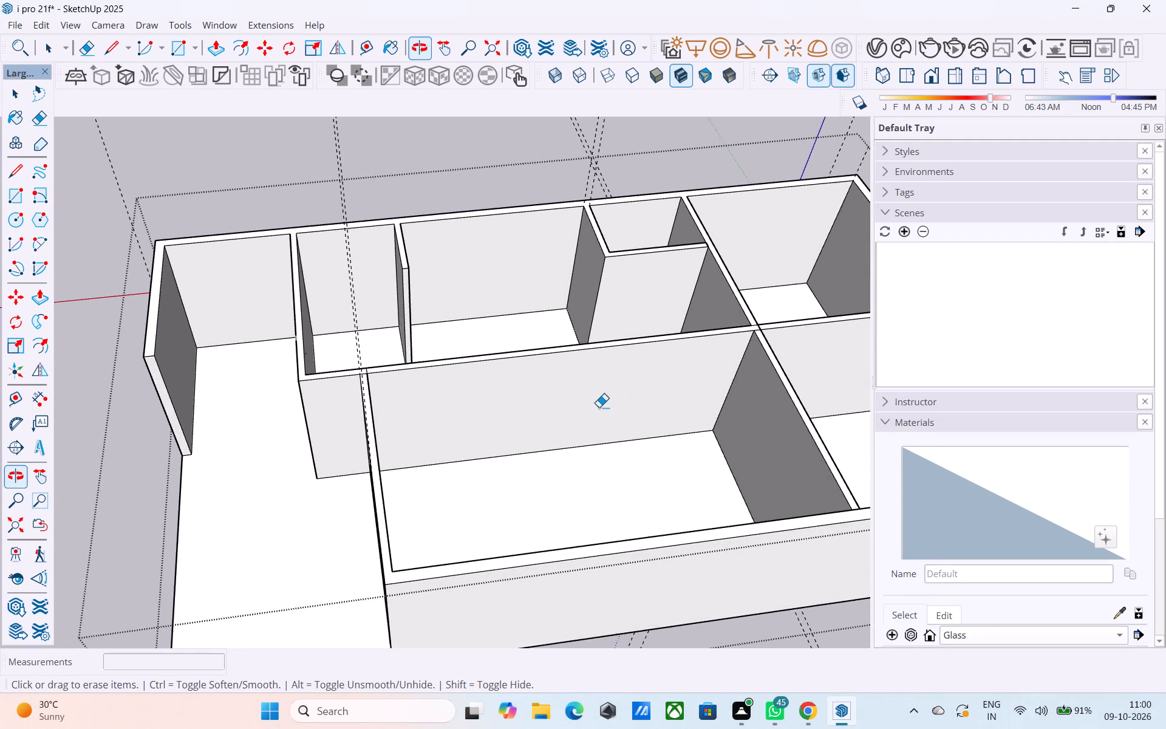
Place vertical guides on the central partition's face, one 10' from the window wall and another 6' further along.
scroll(519, 391, "up", 1)
key("space")
key("l")
middle_click_drag(431, 427, 409, 412)
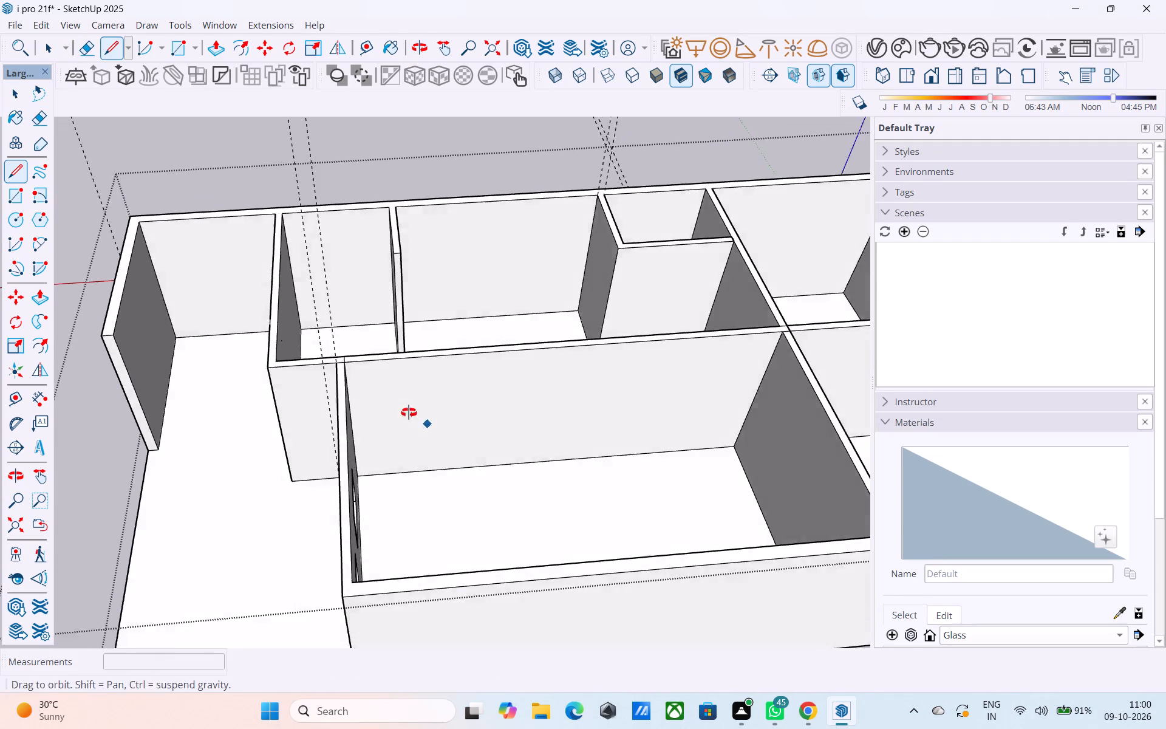
middle_click_drag(409, 412, 397, 408)
key("t")
middle_click_drag(397, 408, 361, 400)
left_click(343, 394)
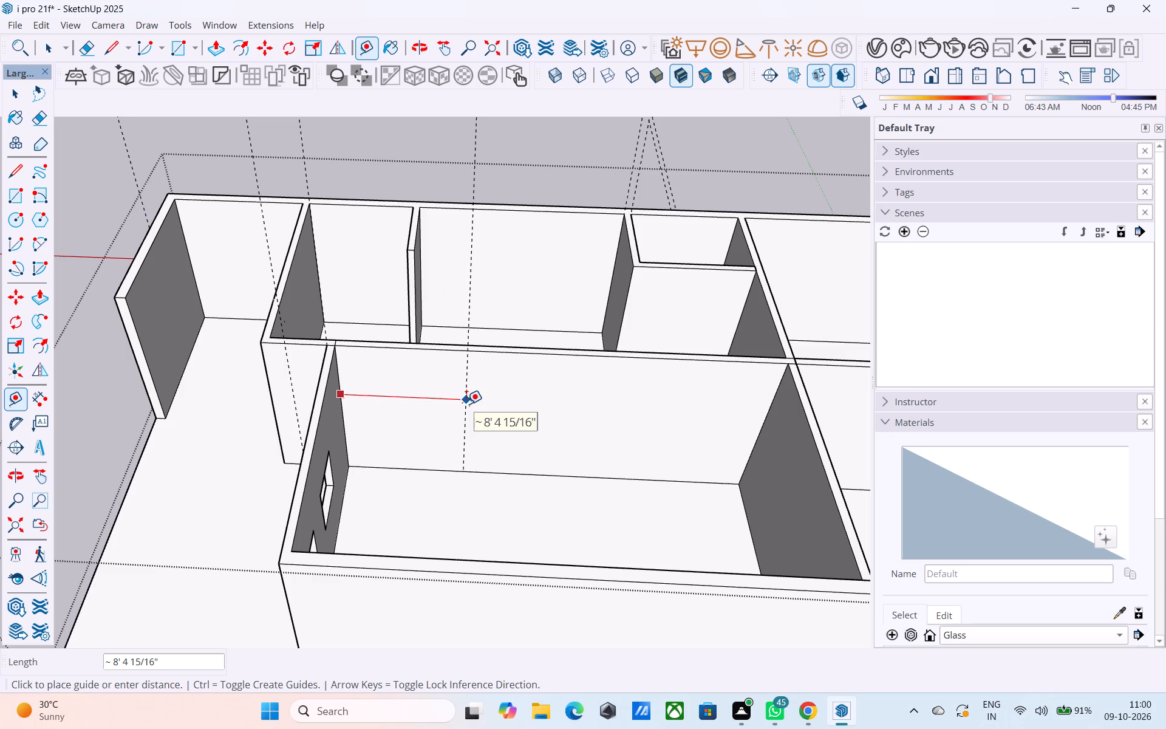
type("10'")
key("Return")
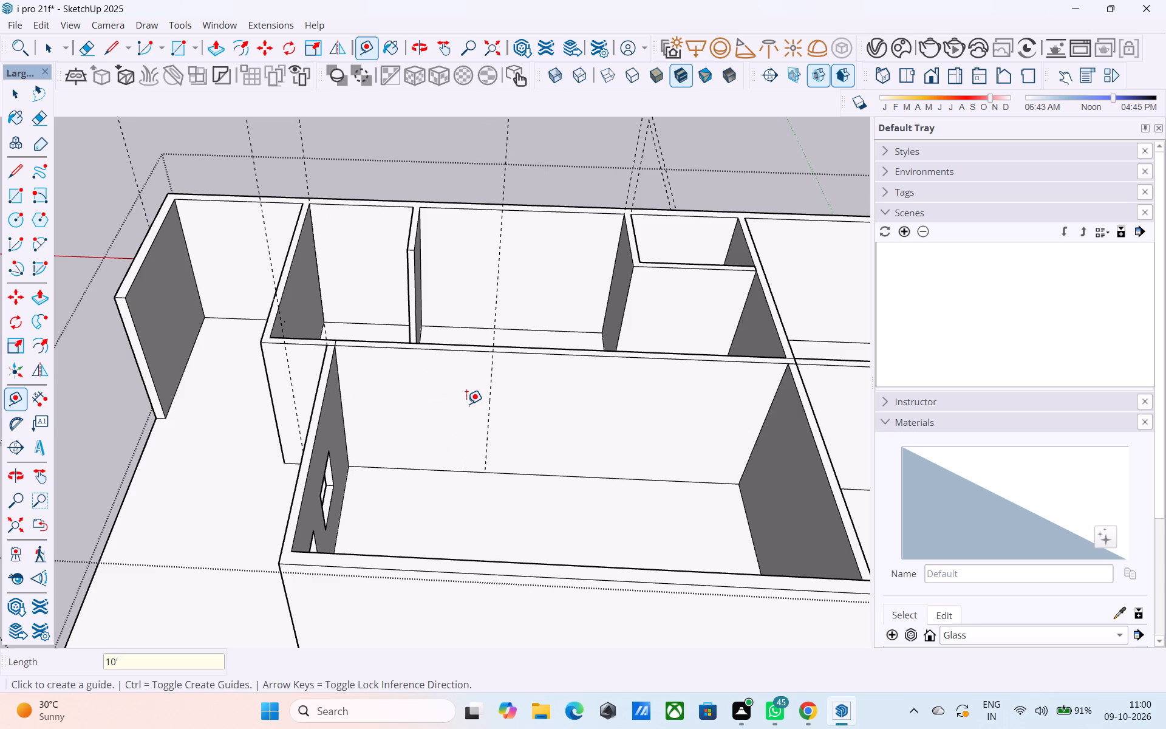
left_click(490, 409)
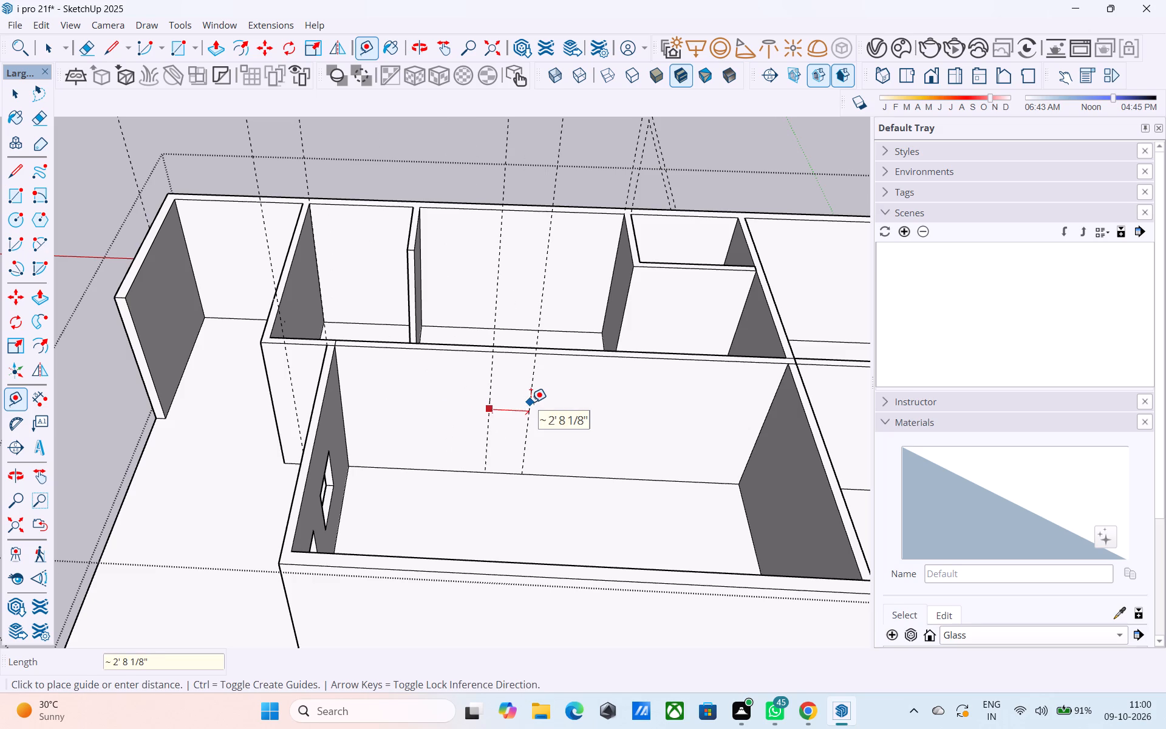
type("6'")
key("Return")
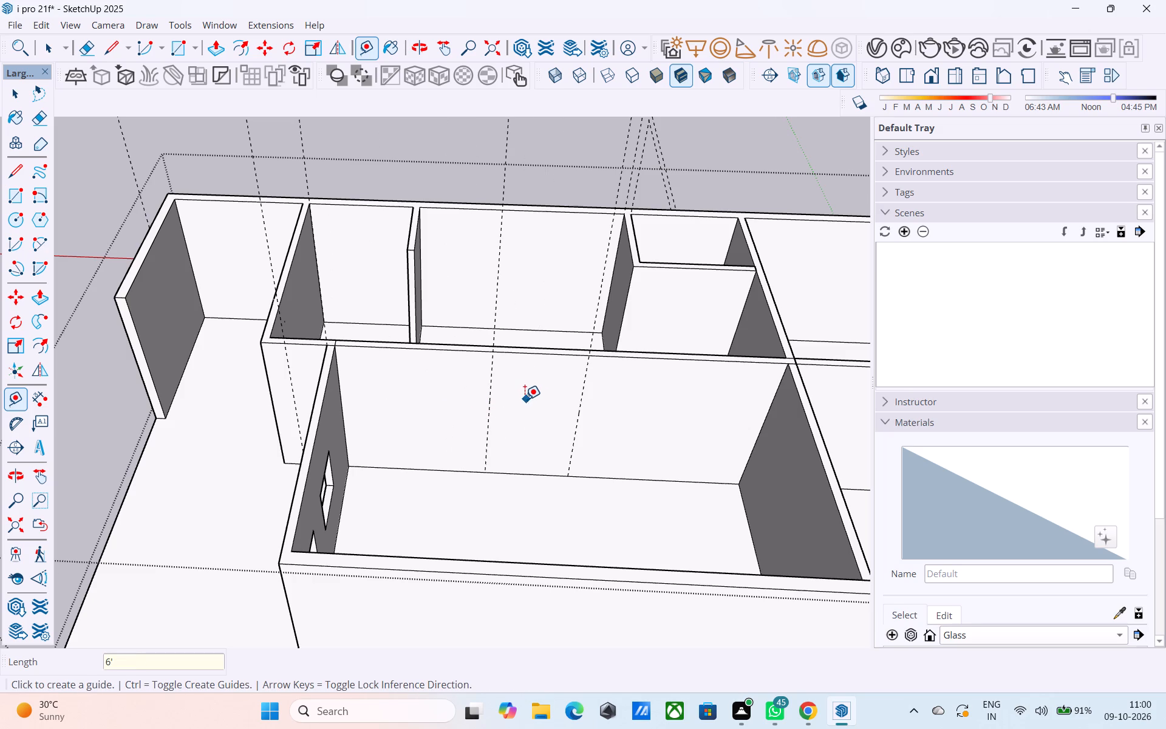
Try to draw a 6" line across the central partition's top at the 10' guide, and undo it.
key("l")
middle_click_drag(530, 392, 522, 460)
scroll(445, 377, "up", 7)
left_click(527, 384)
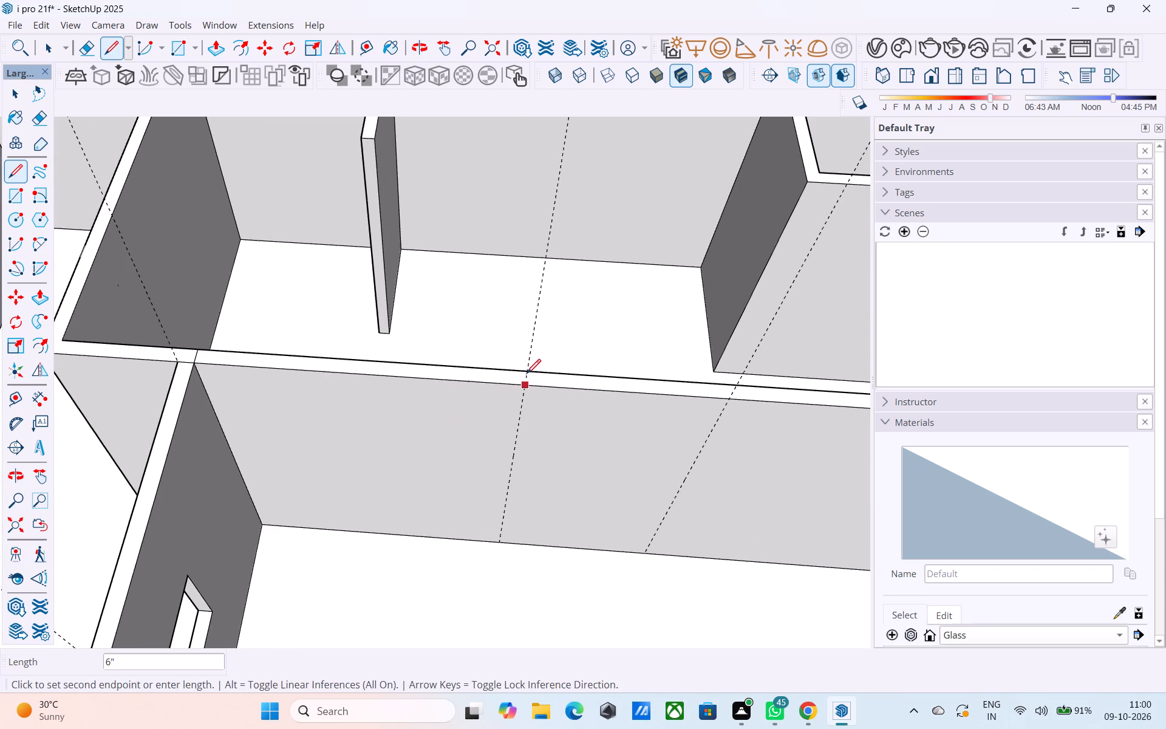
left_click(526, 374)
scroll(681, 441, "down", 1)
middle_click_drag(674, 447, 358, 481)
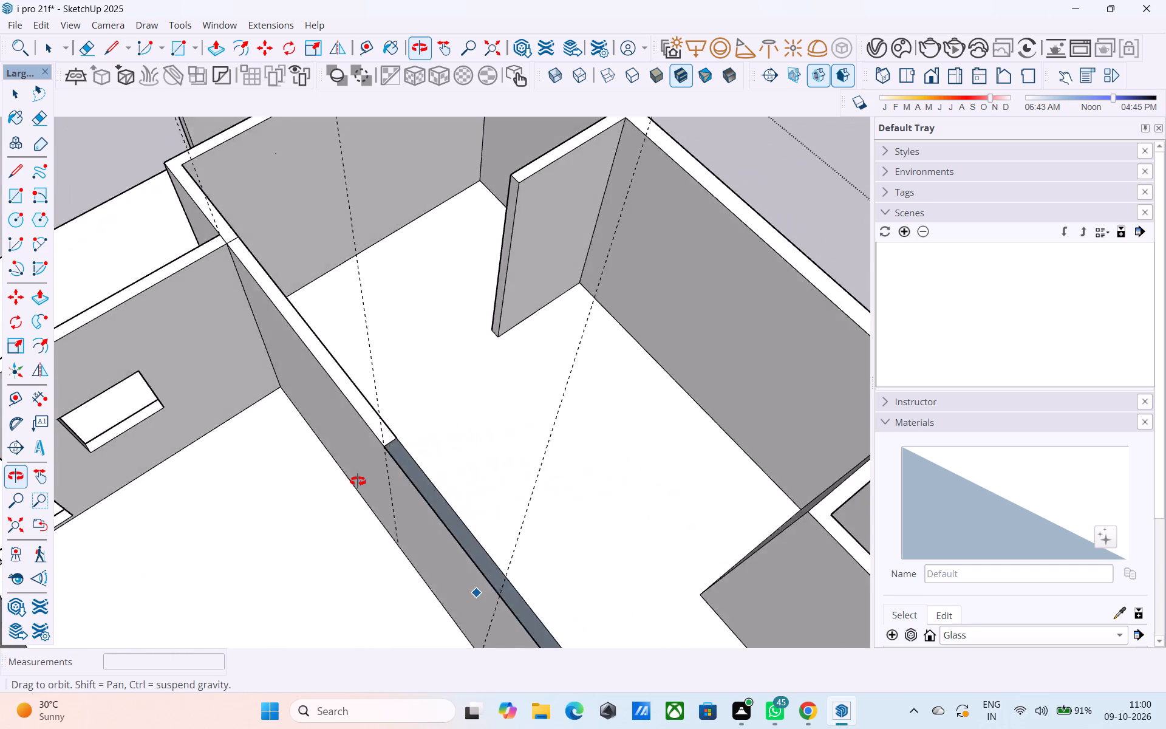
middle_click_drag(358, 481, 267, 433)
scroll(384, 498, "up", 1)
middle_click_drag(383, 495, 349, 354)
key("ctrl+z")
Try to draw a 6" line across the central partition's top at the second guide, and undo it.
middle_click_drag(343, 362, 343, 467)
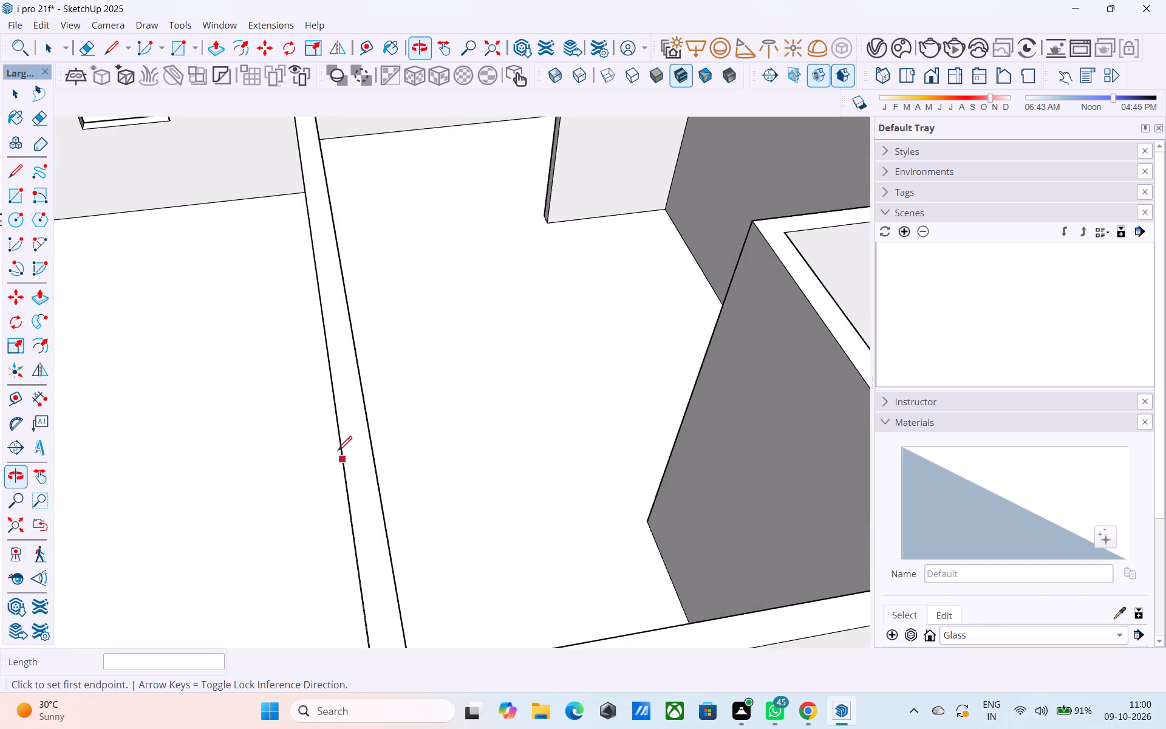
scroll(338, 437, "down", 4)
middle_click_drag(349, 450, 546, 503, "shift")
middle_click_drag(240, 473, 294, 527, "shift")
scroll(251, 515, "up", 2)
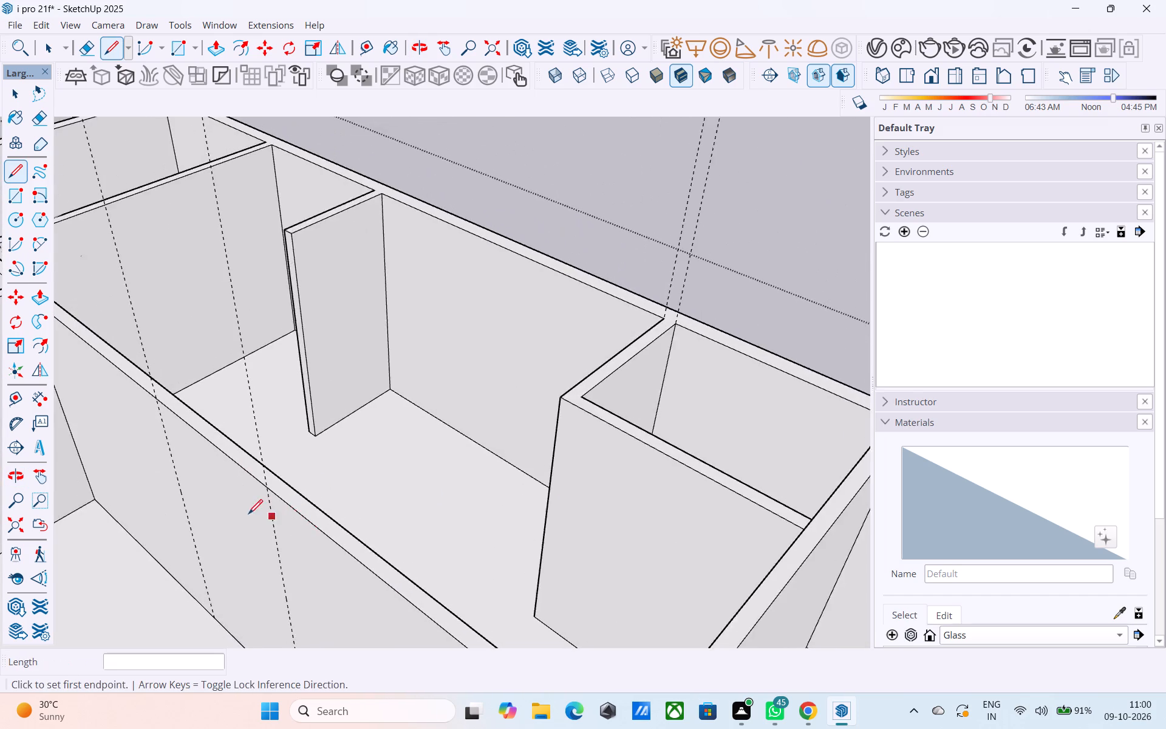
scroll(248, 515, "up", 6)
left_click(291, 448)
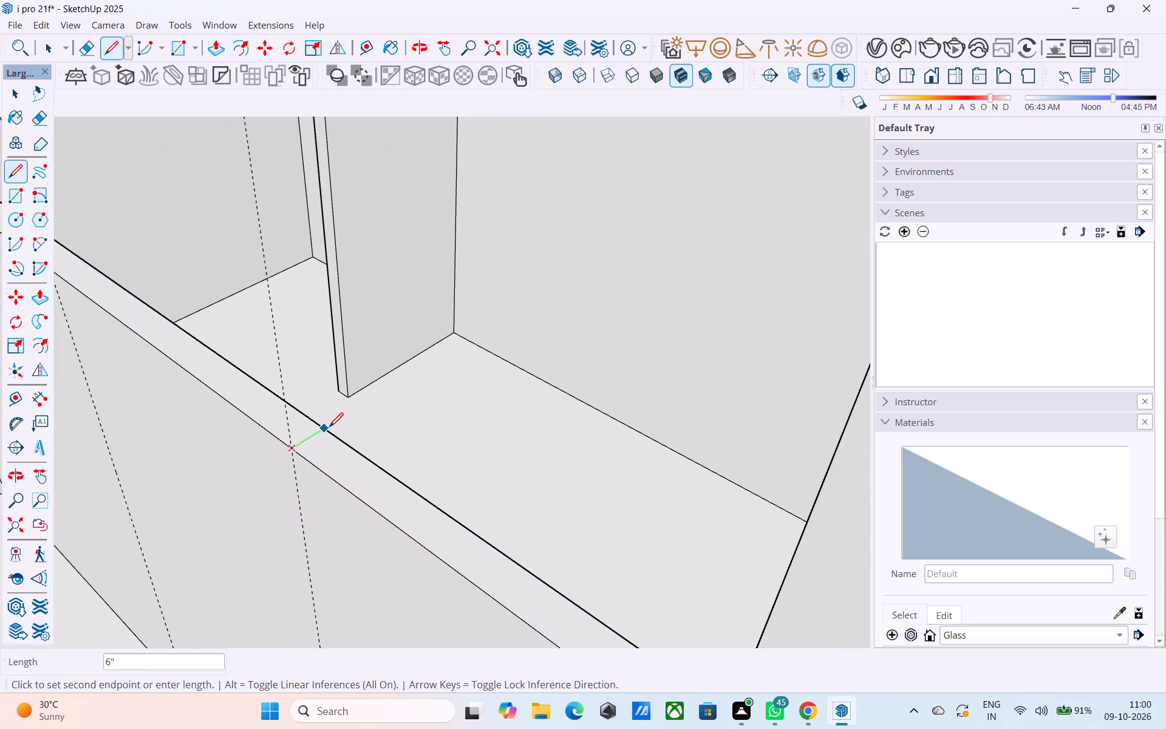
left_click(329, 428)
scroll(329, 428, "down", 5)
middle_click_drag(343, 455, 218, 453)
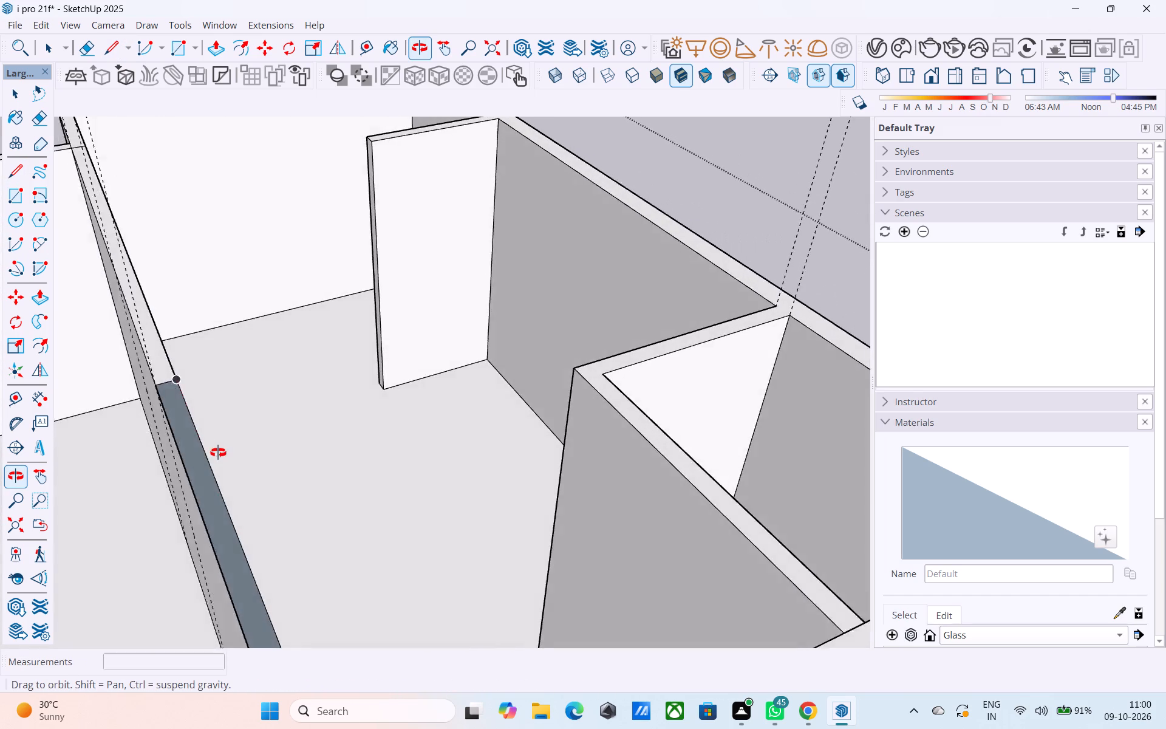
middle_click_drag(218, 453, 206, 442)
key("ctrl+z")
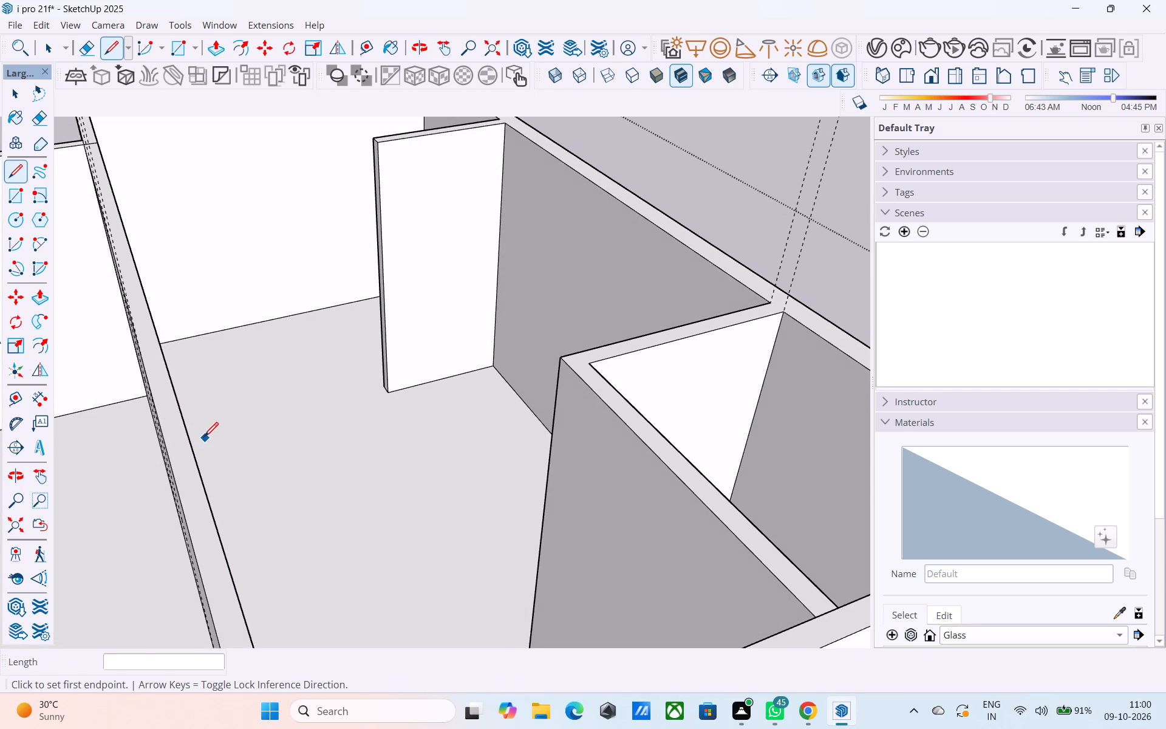
Draw vertical lines along both guides down the central partition's face, from its top edge to the floor.
key("space")
scroll(204, 438, "down", 1)
middle_click_drag(240, 430, 363, 448)
middle_click_drag(368, 476, 412, 426, "shift")
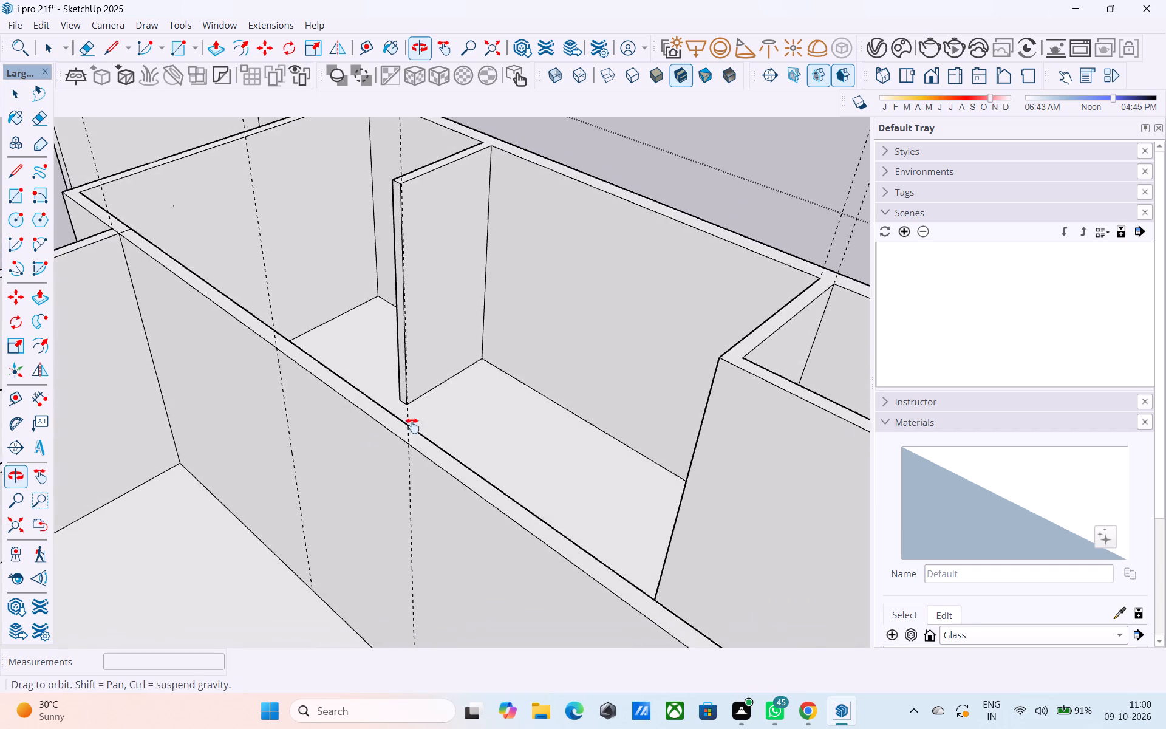
middle_click_drag(412, 426, 601, 400, "shift")
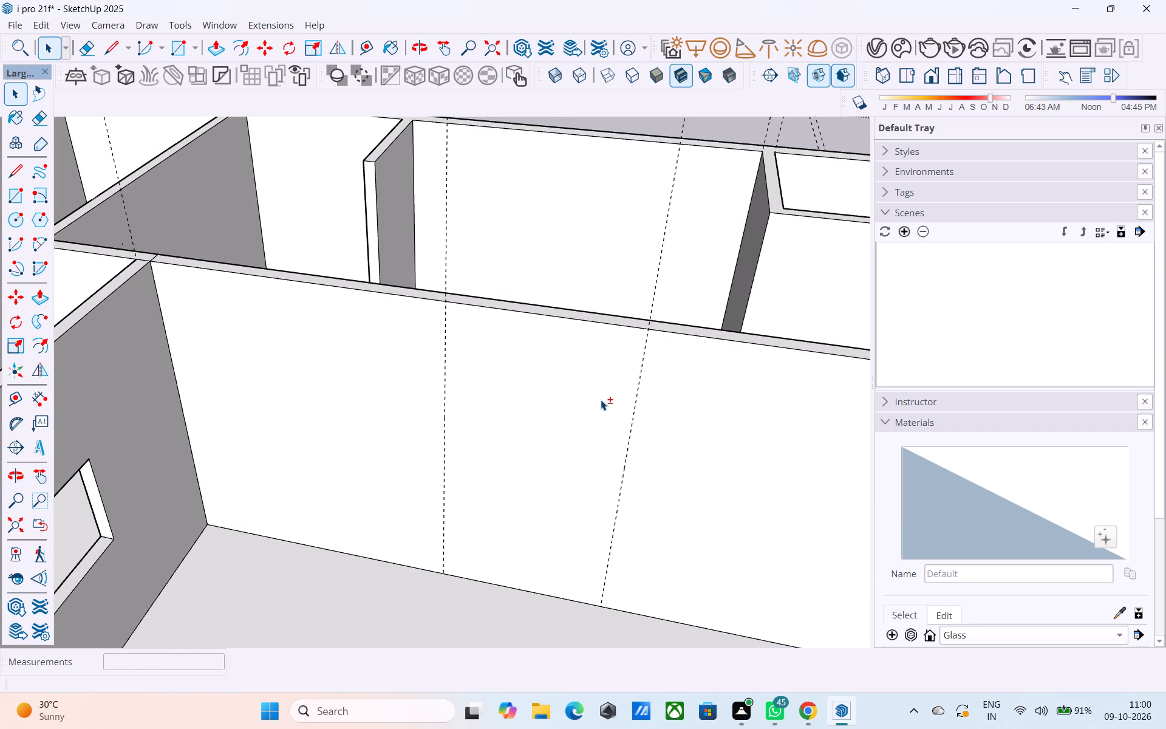
key("l")
left_click(443, 304)
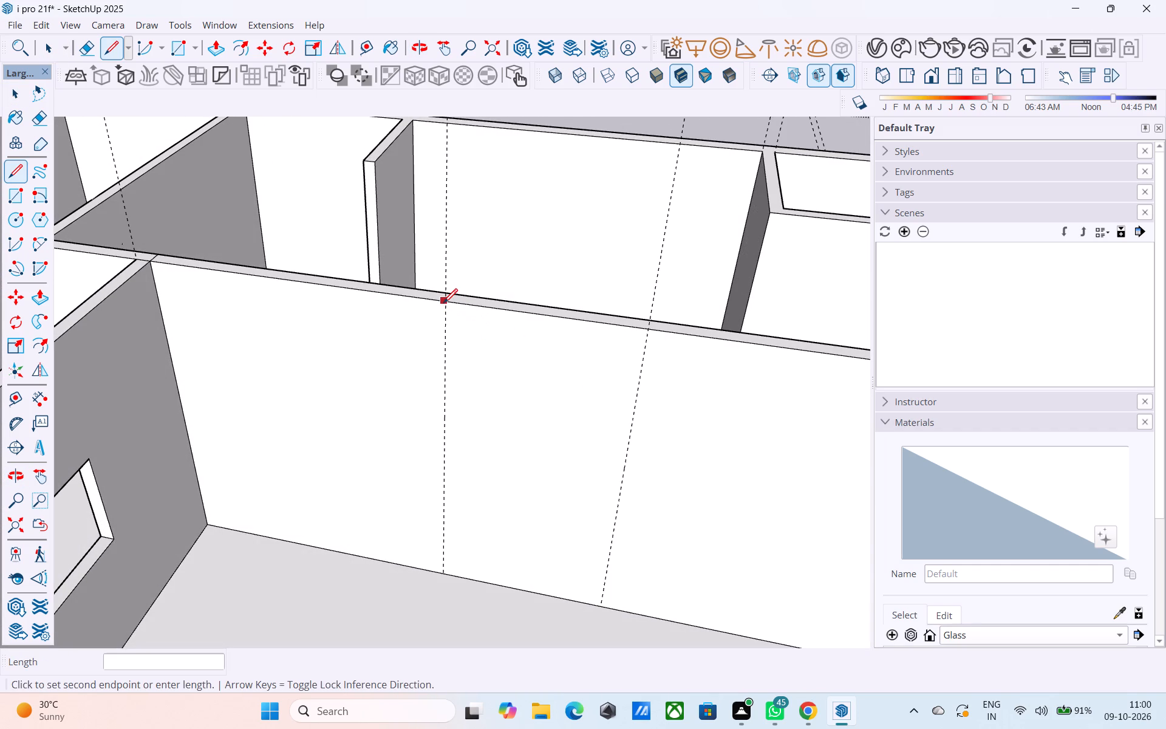
key("l")
scroll(443, 304, "up", 7)
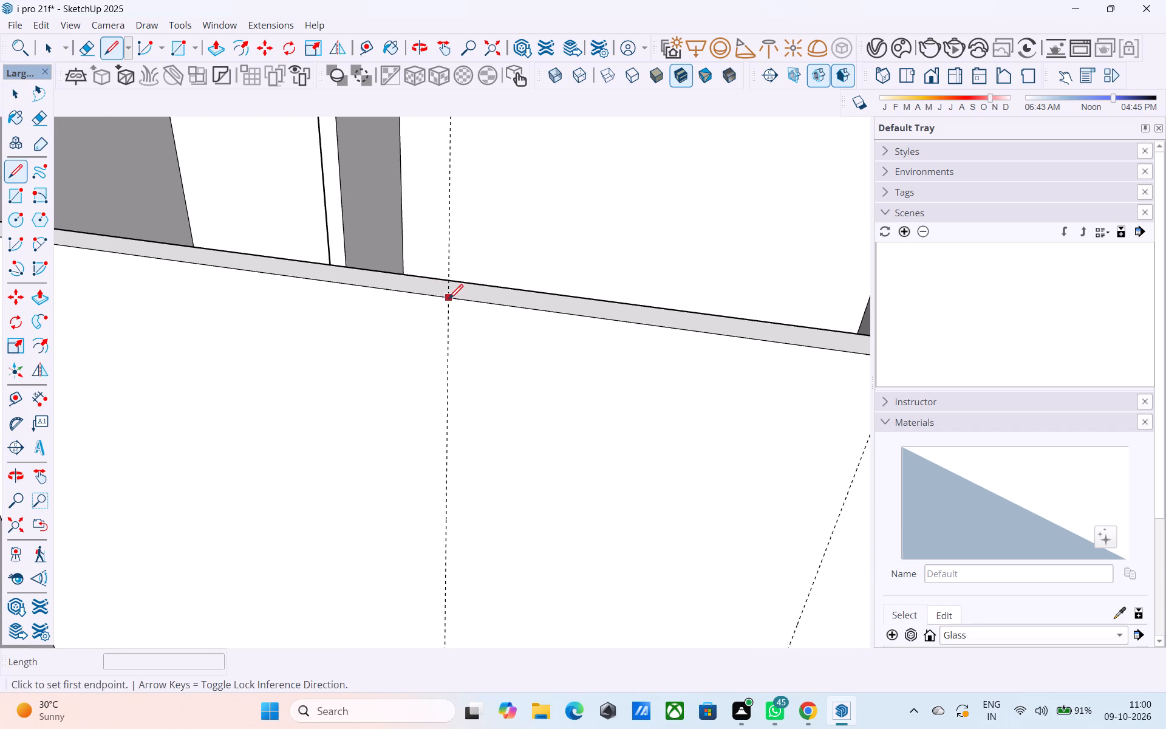
left_click(449, 300)
scroll(457, 413, "down", 2)
middle_click_drag(454, 420, 507, 197)
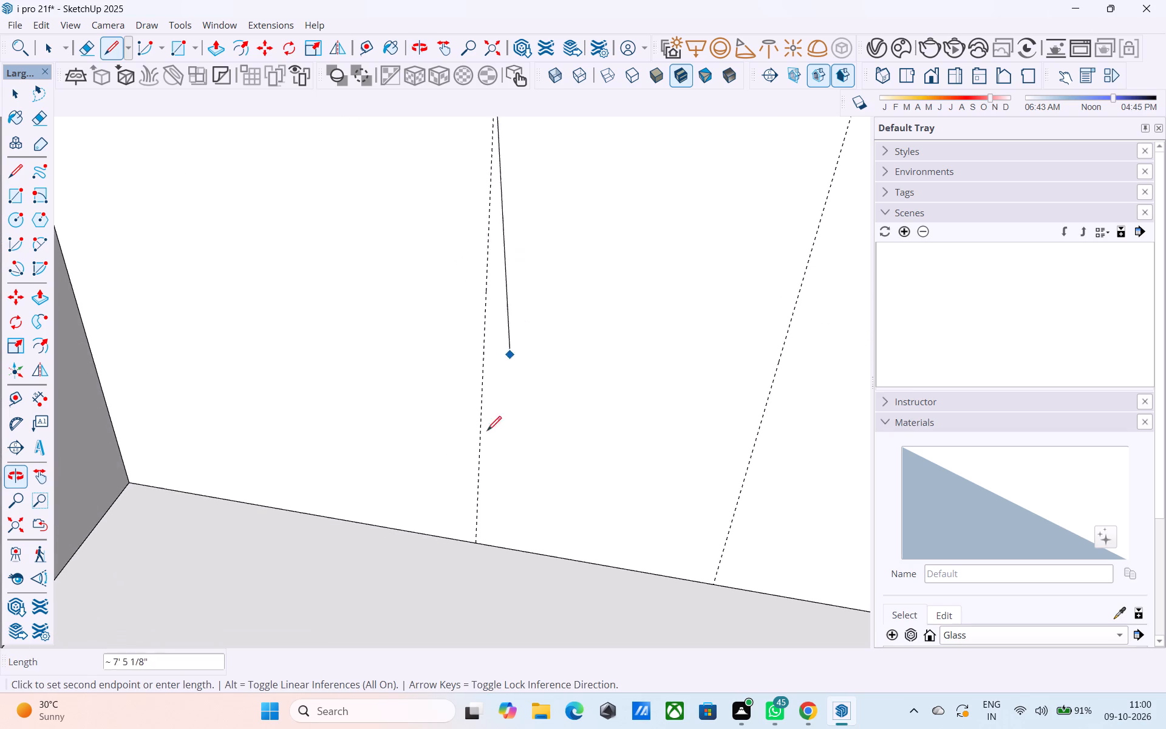
left_click(483, 548)
middle_click_drag(697, 434, 553, 554, "shift")
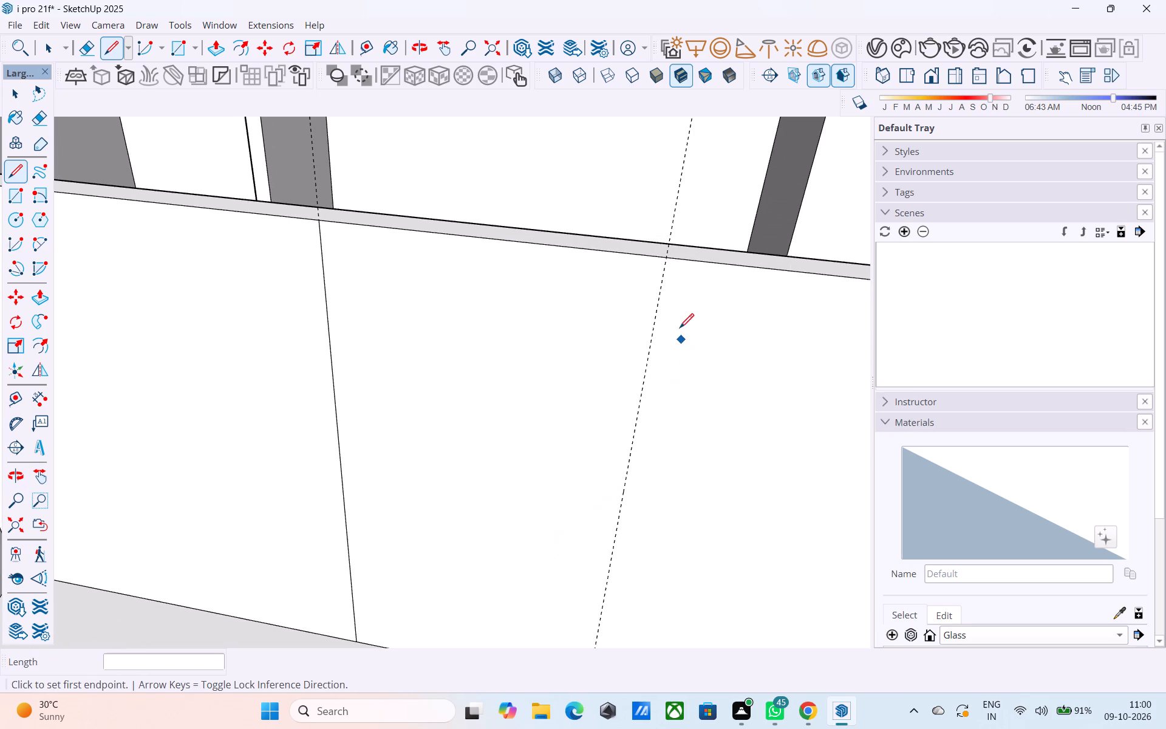
left_click(664, 259)
middle_click_drag(664, 430, 635, 208)
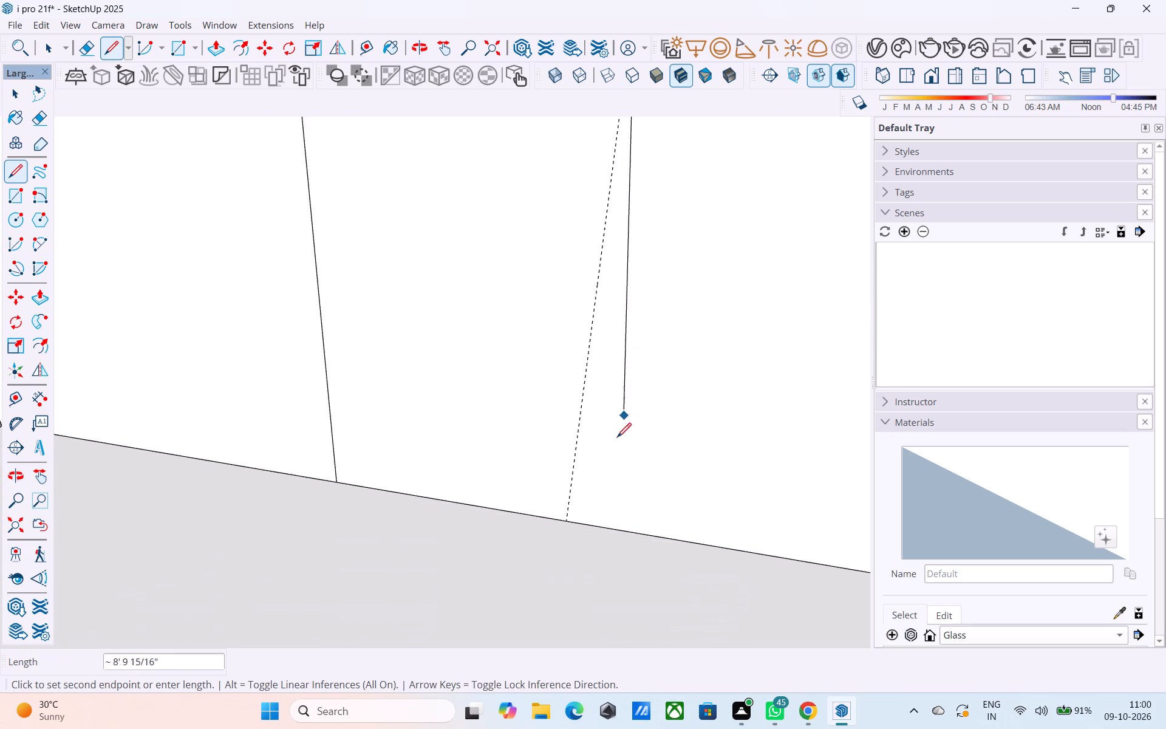
left_click(570, 518)
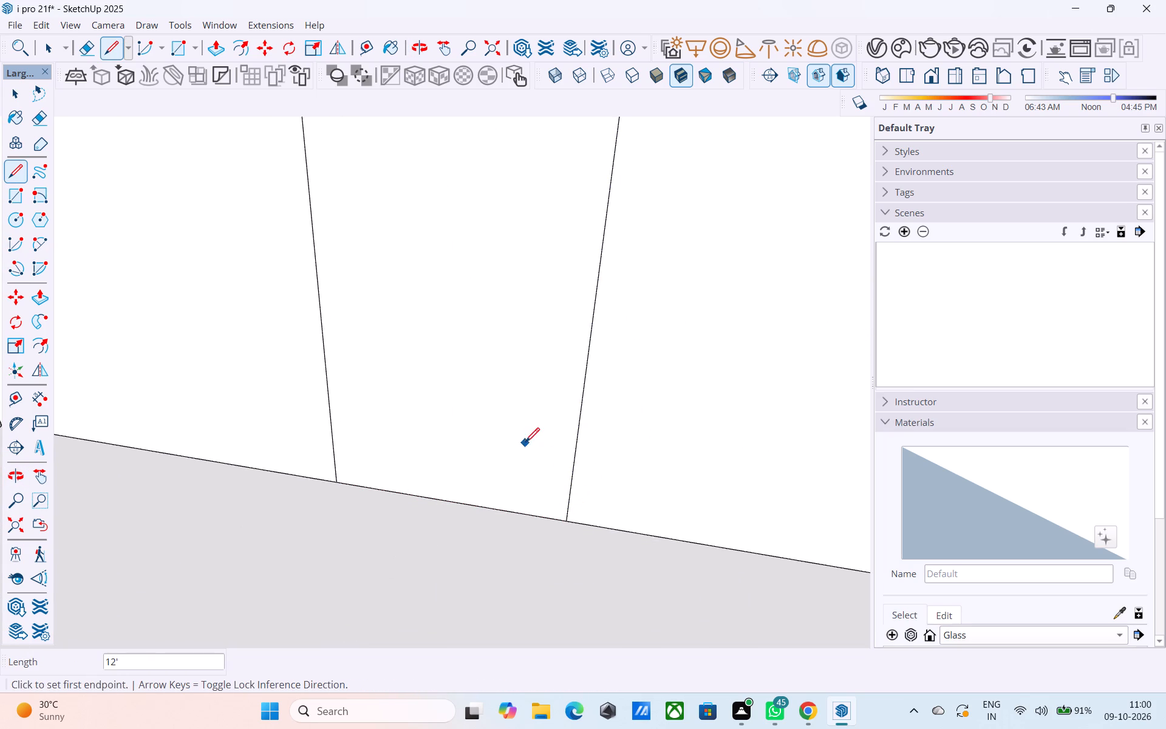
Push the partition panel between the two vertical lines in 6" through the wall's thickness.
key("space")
left_click(525, 443)
key("p")
left_click(525, 443)
left_click(529, 395)
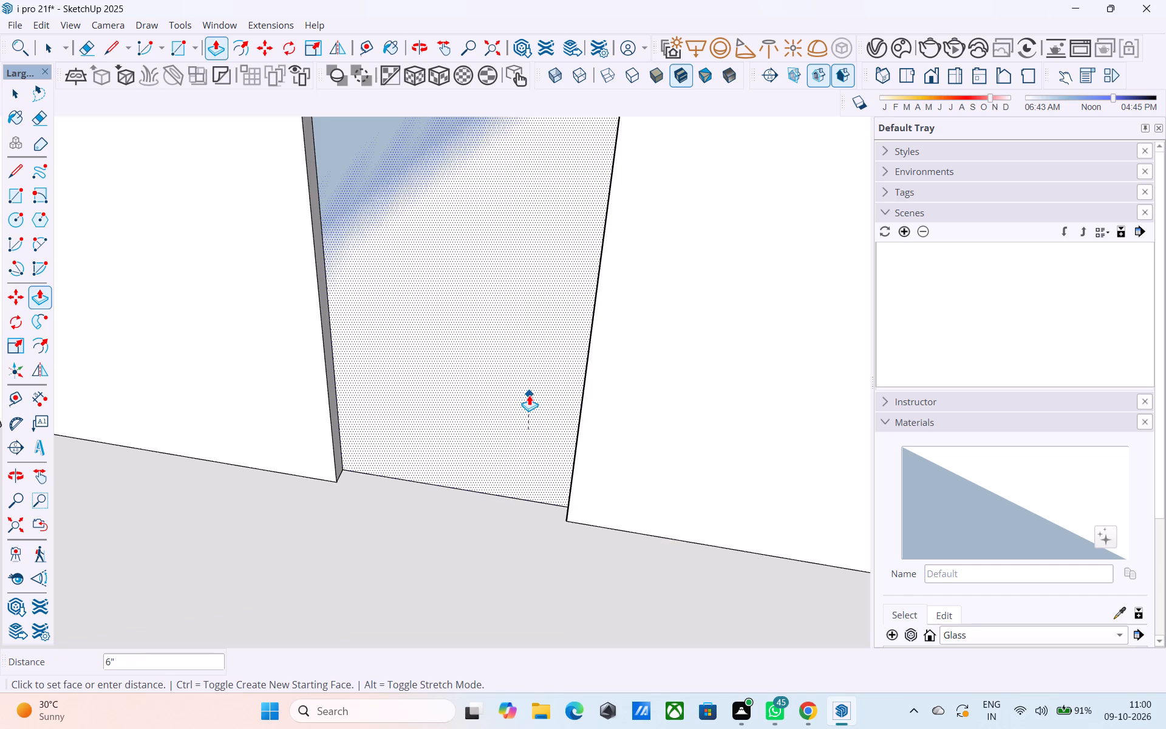
scroll(544, 433, "down", 20)
scroll(544, 433, "down", 7)
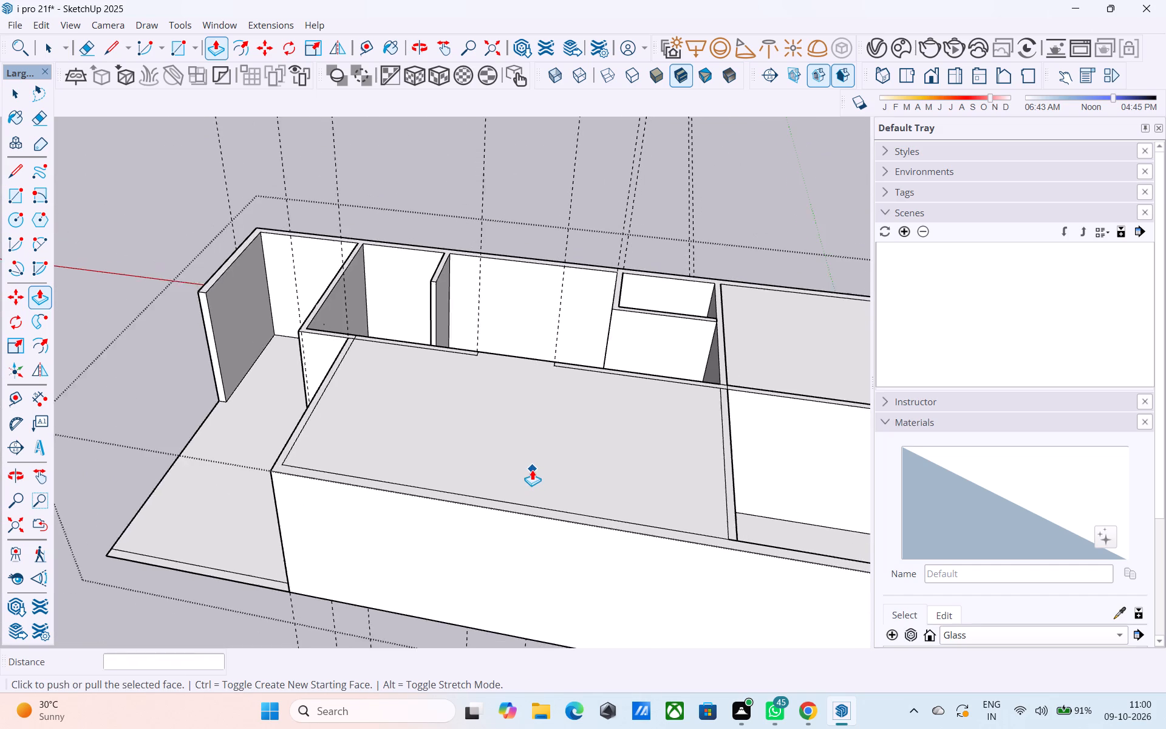
Delete the horizontal face covering the top of the window-wall room.
key("space")
left_click(531, 465)
key("Delete")
Delete the leftover face in the partition opening and erase the edges spanning it at the top and floor.
middle_click_drag(494, 456, 552, 597)
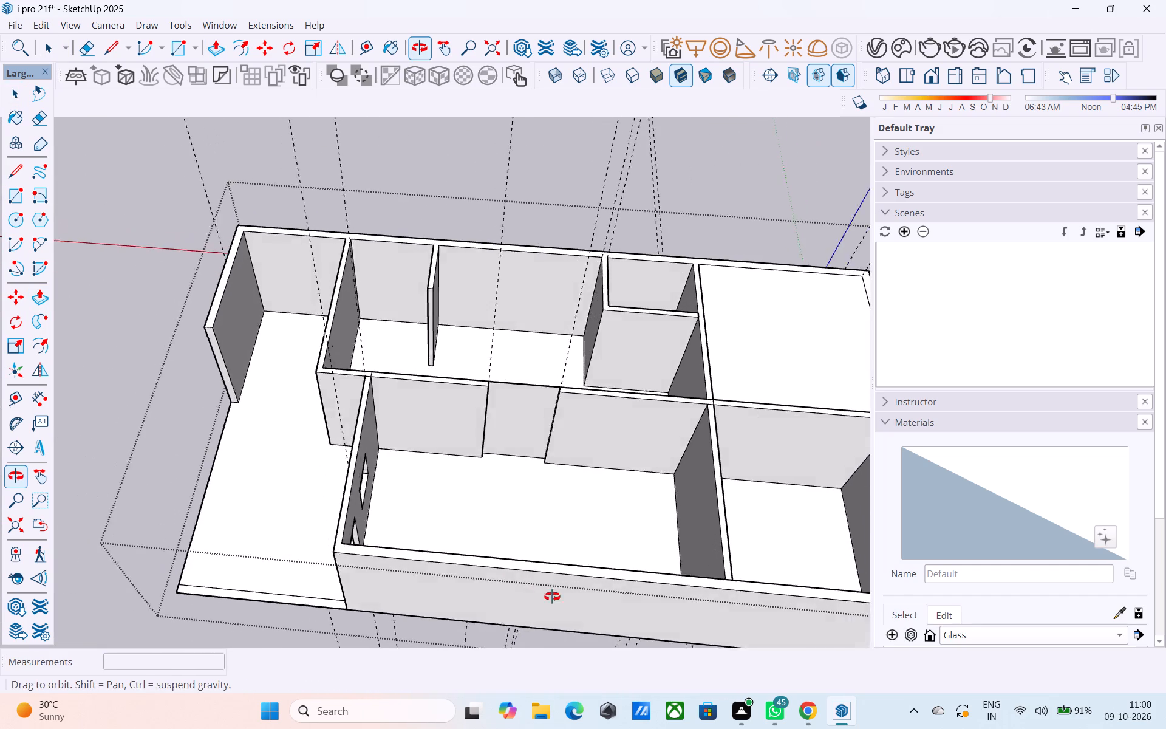
middle_click_drag(552, 597, 546, 609)
left_click(519, 416)
key("Delete")
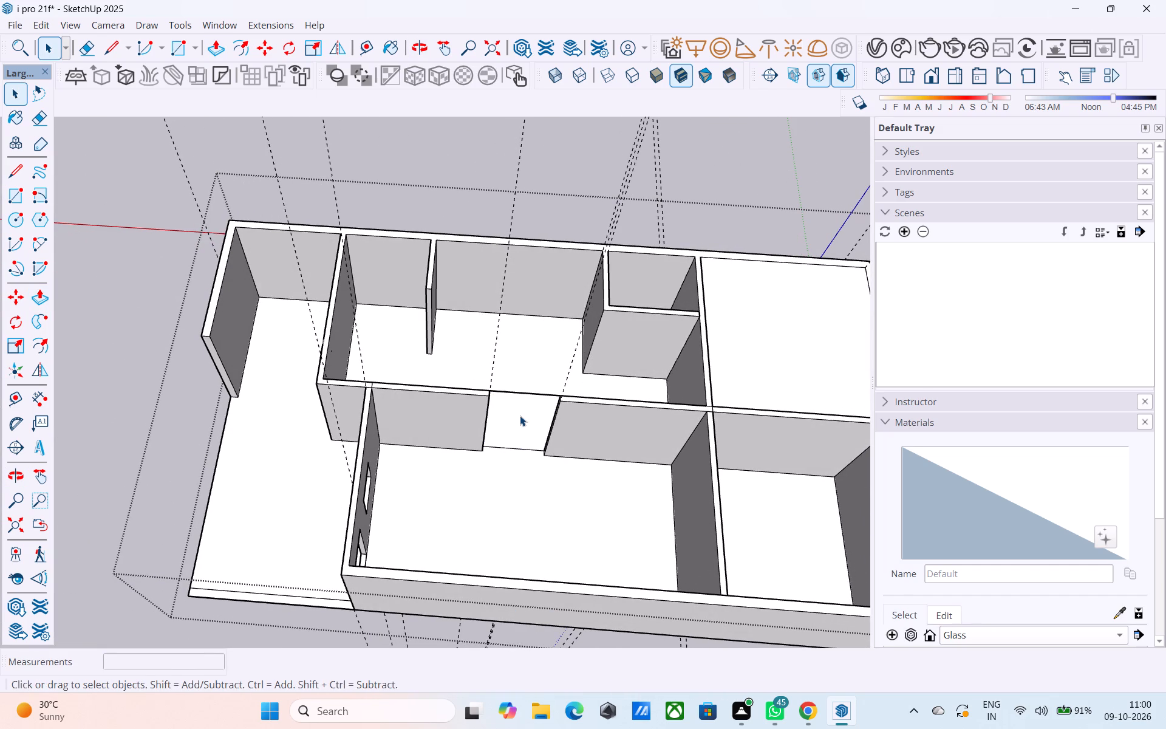
key("e")
left_click_drag(520, 414, 540, 322)
left_click_drag(511, 442, 511, 468)
Push the end face of the central partition segment beyond the opening back 12' 3" into the cross wall, removing that segment.
middle_click_drag(513, 467, 297, 442)
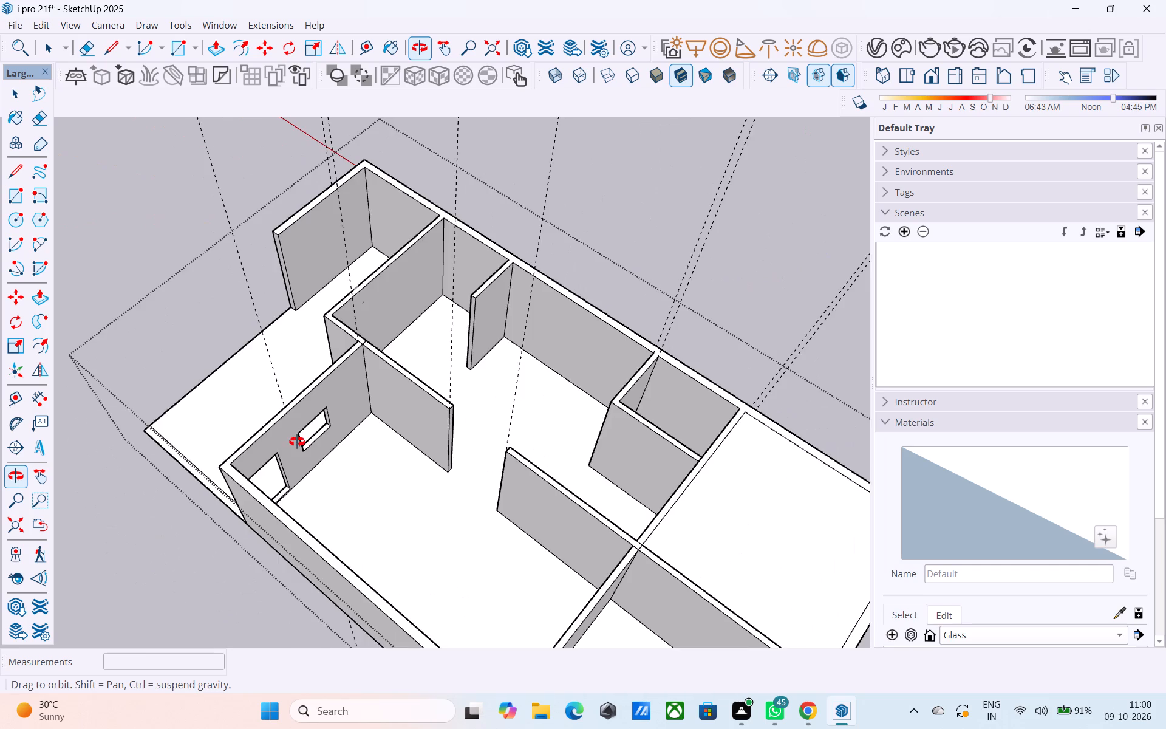
middle_click_drag(297, 442, 715, 392)
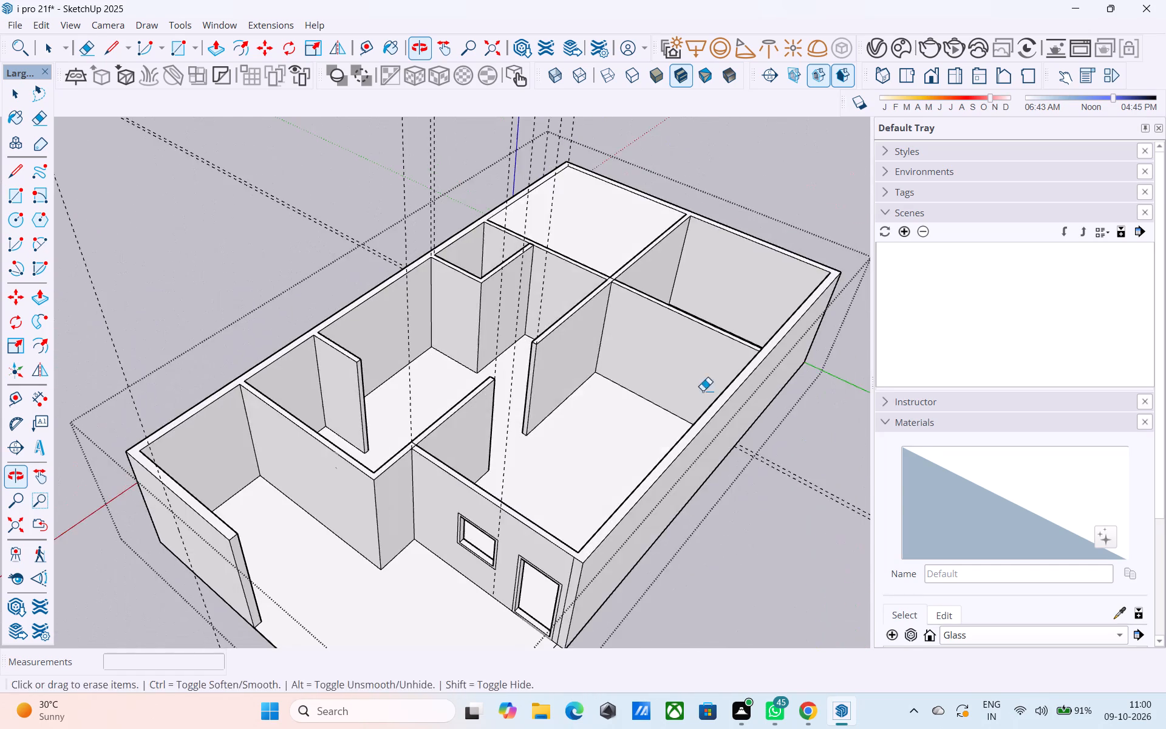
middle_click_drag(512, 389, 650, 412, "shift")
scroll(546, 433, "up", 1)
scroll(604, 380, "up", 5)
key("space")
left_click(633, 373)
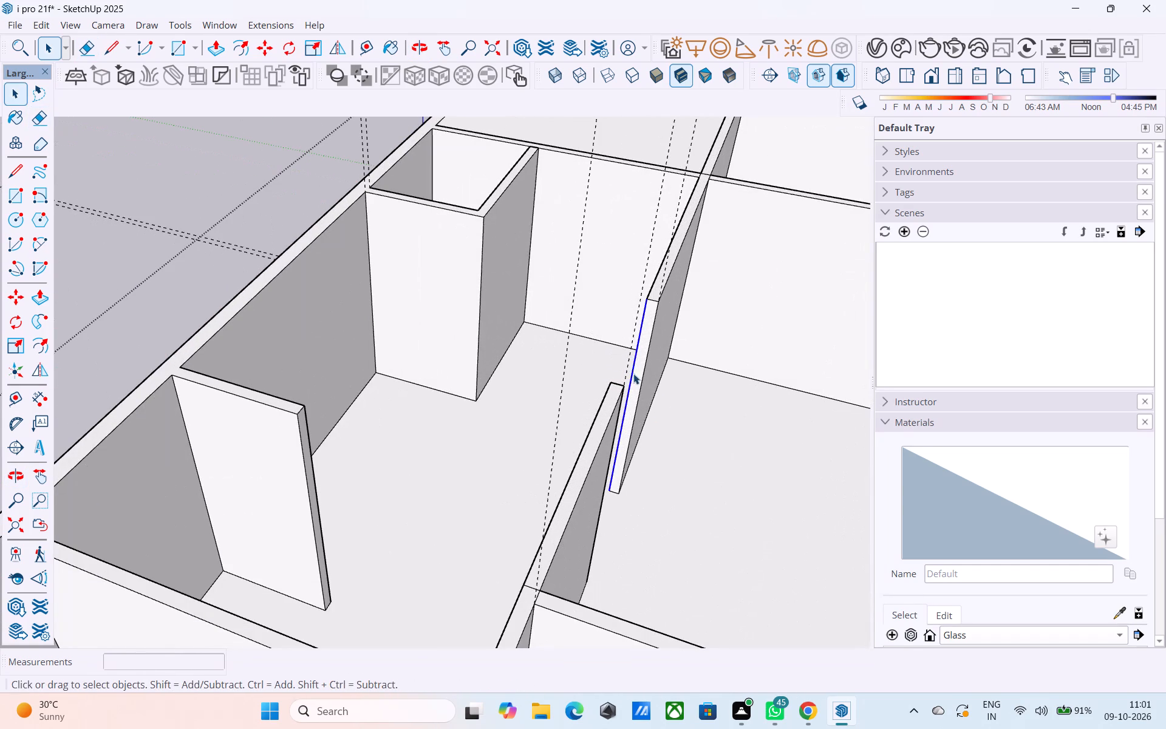
left_click(634, 374)
key("p")
left_click(635, 375)
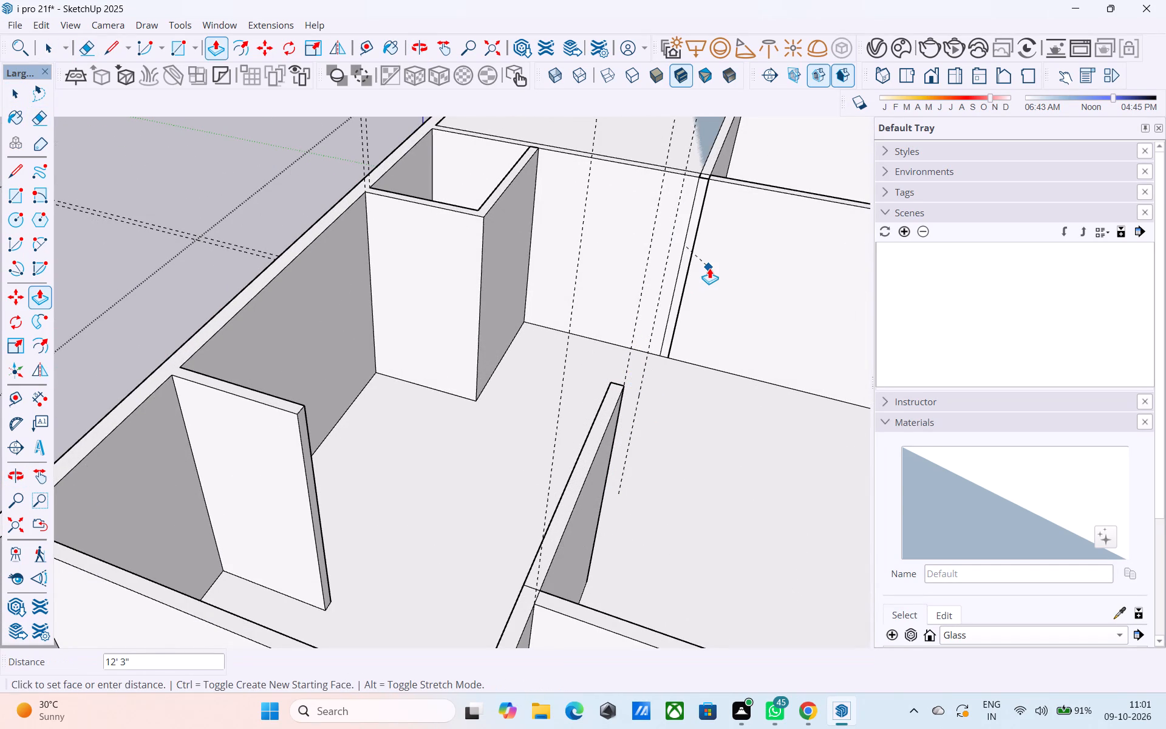
left_click(709, 268)
Delete the large horizontal face covering the top of the open central area.
scroll(703, 272, "down", 3)
middle_click_drag(690, 296, 573, 387)
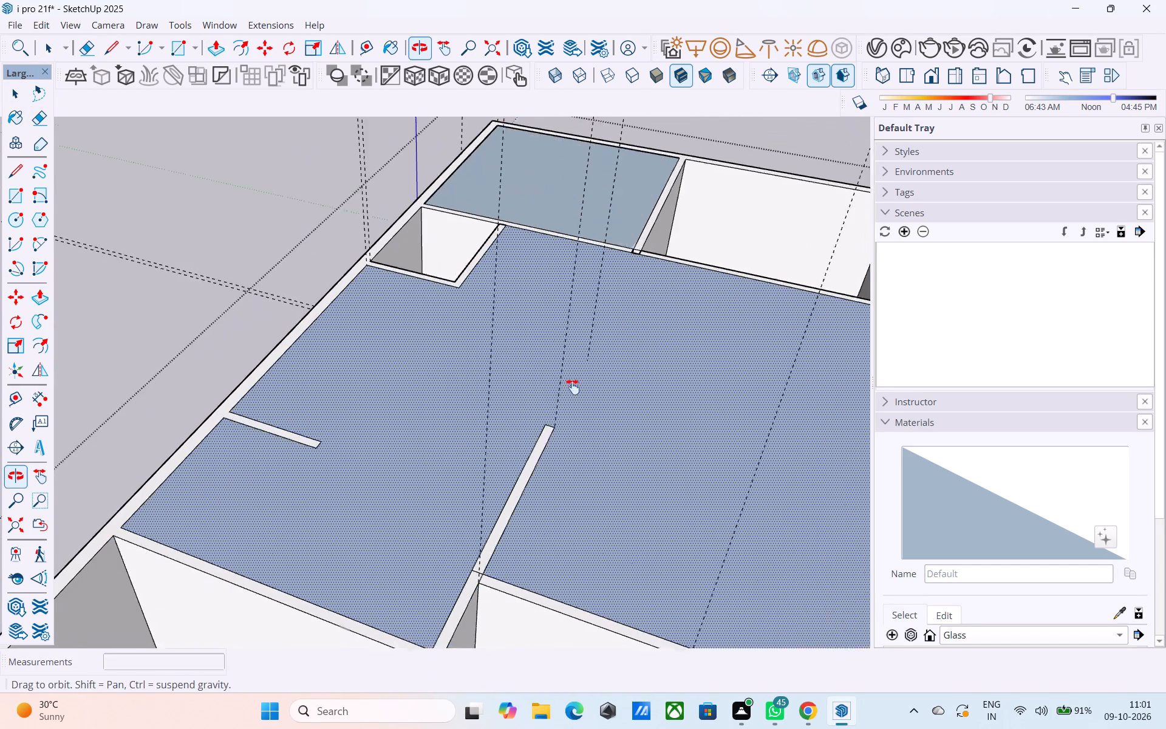
middle_click_drag(573, 387, 550, 403)
scroll(549, 403, "down", 7)
key("space")
left_click(548, 403)
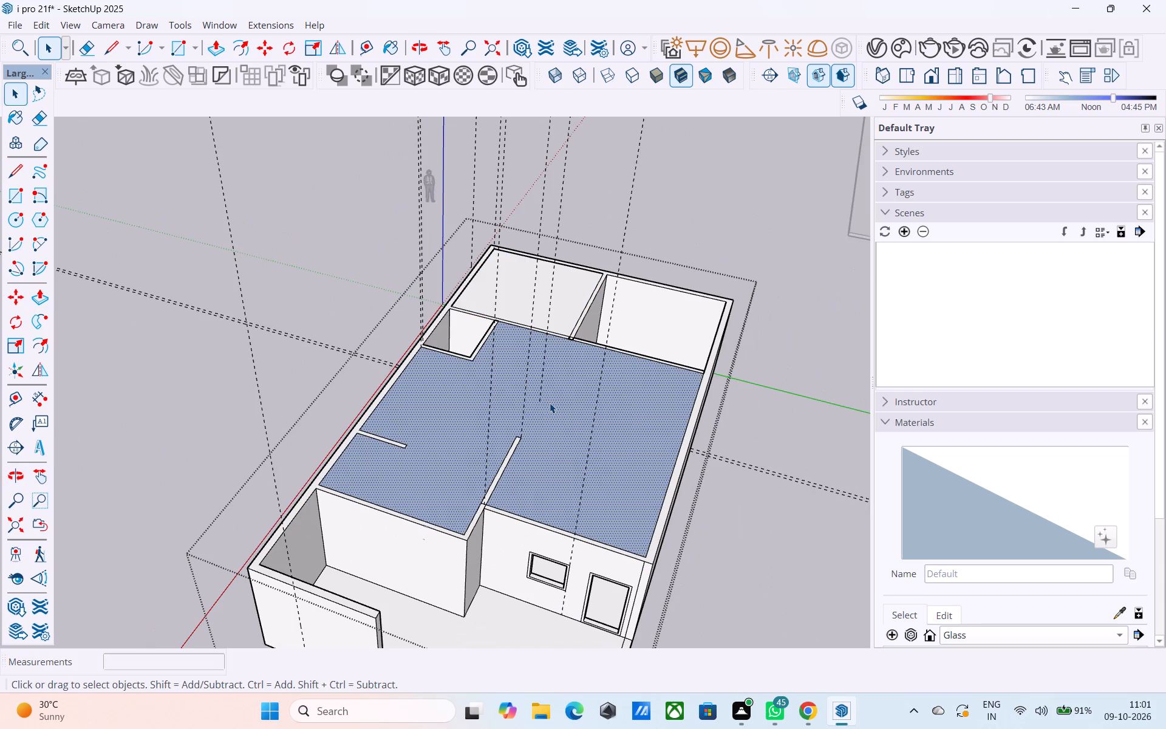
key("Delete")
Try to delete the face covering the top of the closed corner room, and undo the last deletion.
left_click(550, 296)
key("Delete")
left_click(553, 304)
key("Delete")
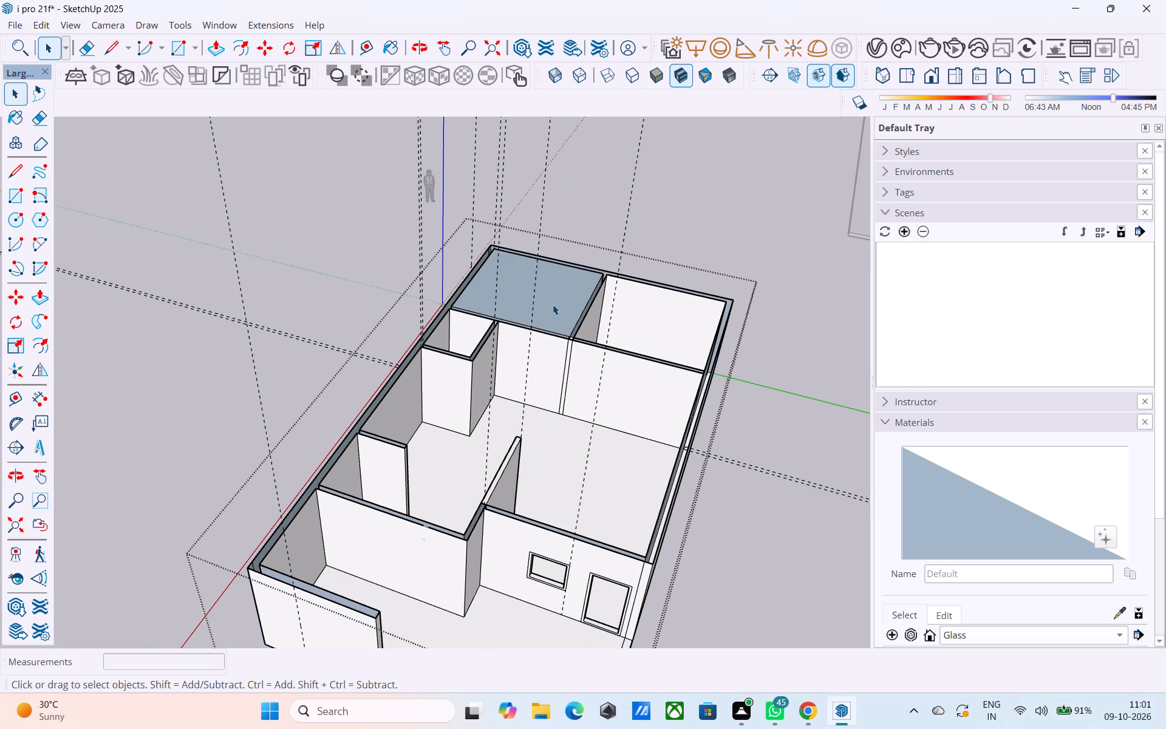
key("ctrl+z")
Delete the stray blue back-side face overlapping the closed corner room's top face.
scroll(551, 313, "up", 2)
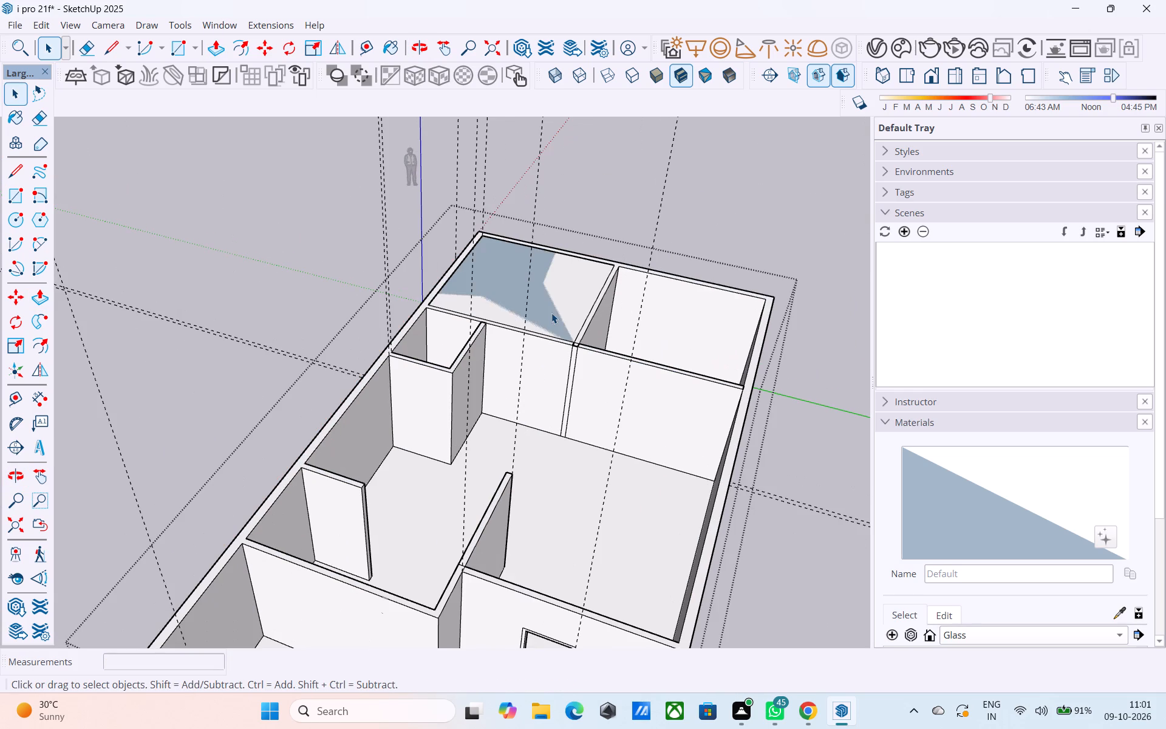
double_click(551, 312)
left_click(552, 312)
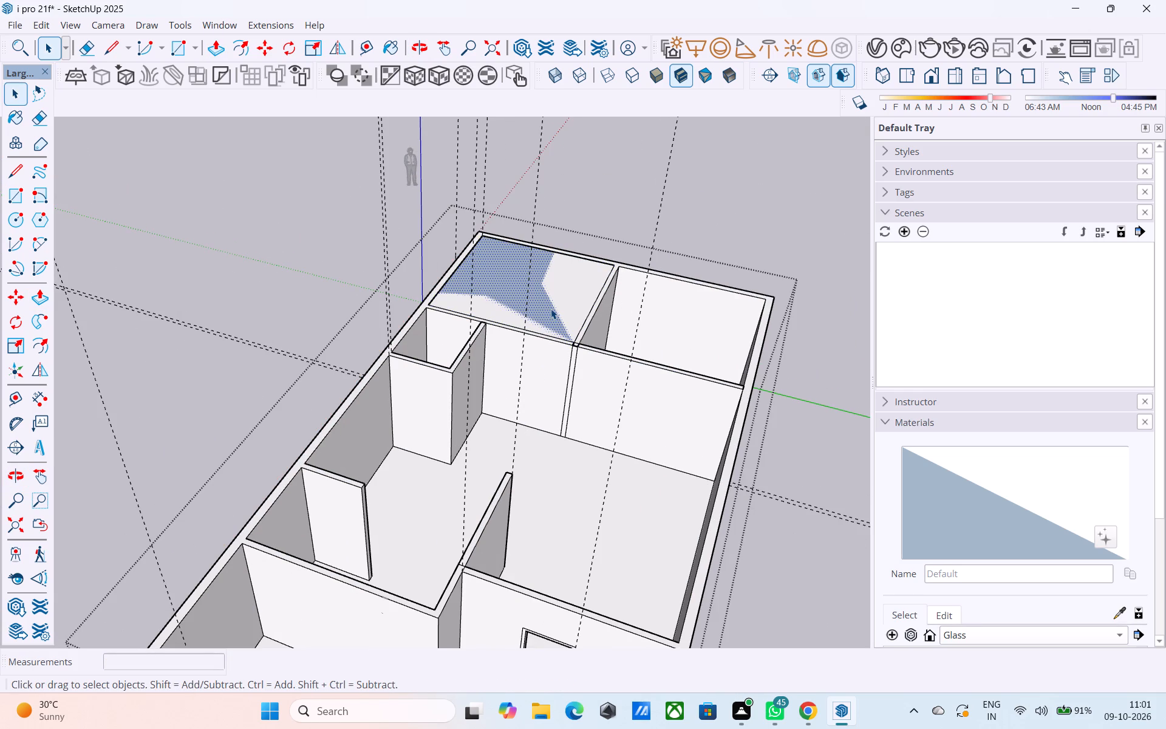
key("Delete")
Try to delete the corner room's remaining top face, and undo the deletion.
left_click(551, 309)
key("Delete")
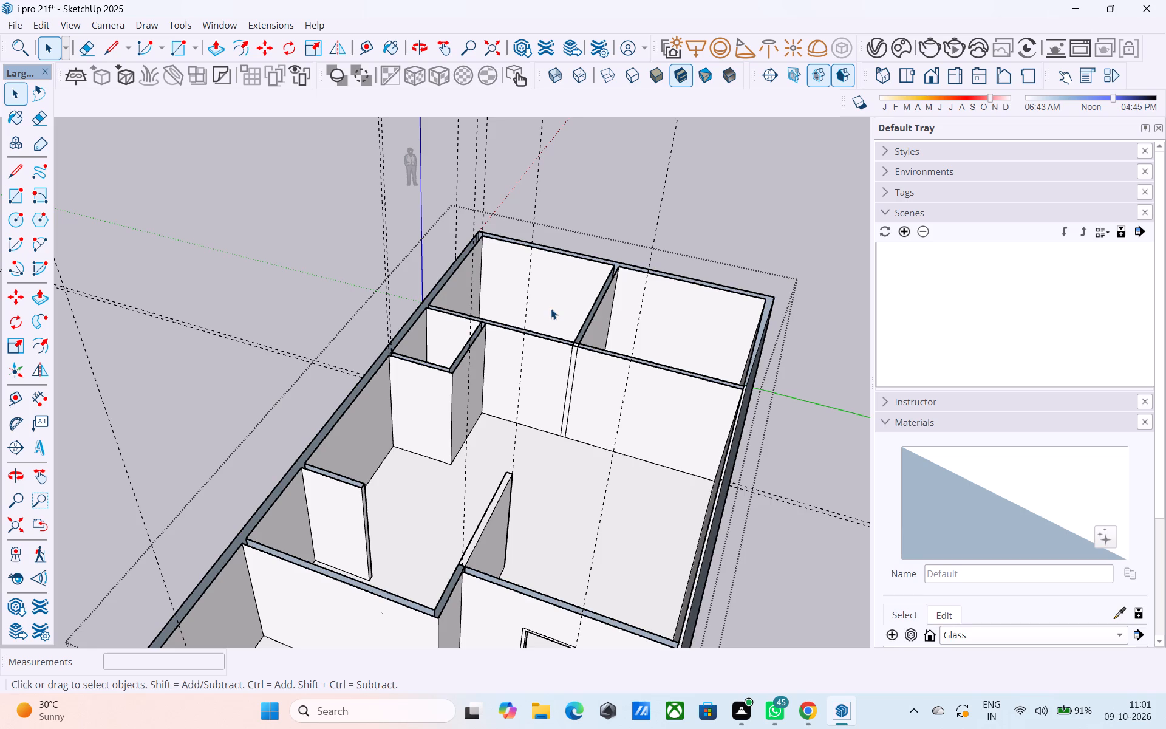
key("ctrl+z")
Draw a small rectangle over the gap in the wall tops where the corner-room walls meet the cross wall.
middle_click_drag(581, 358, 300, 418)
scroll(421, 413, "up", 2)
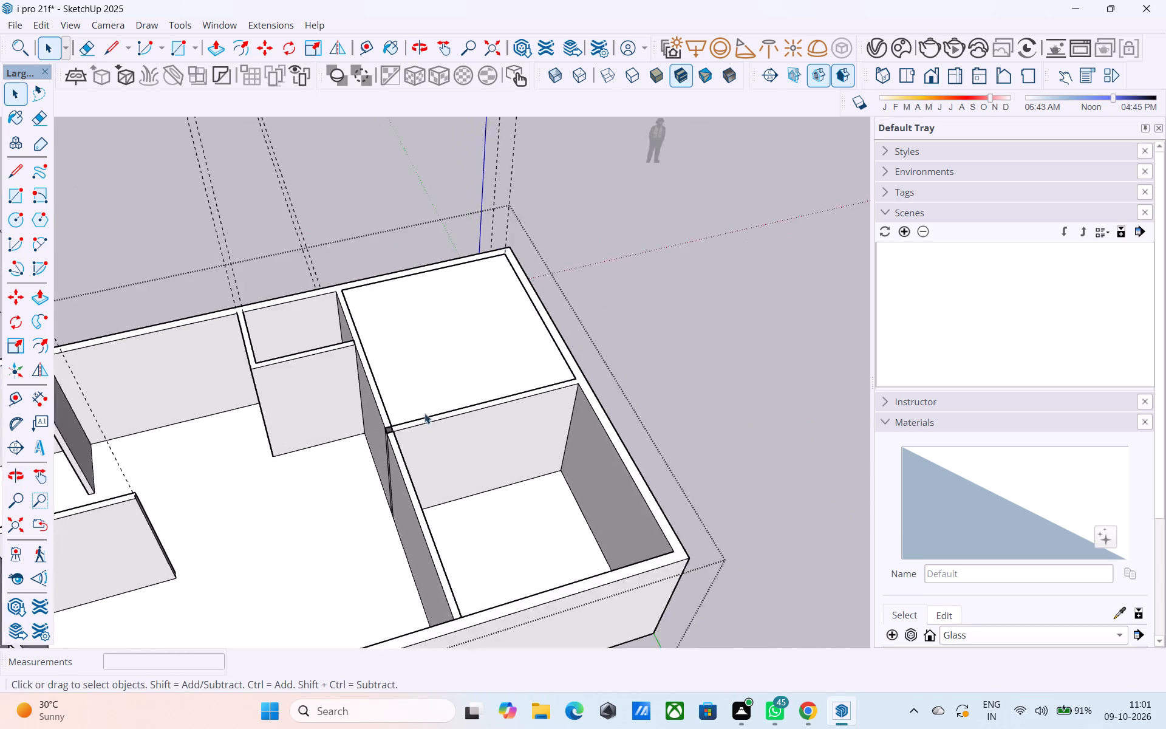
scroll(424, 413, "up", 7)
middle_click_drag(346, 456, 356, 454)
scroll(356, 454, "up", 3)
key("r")
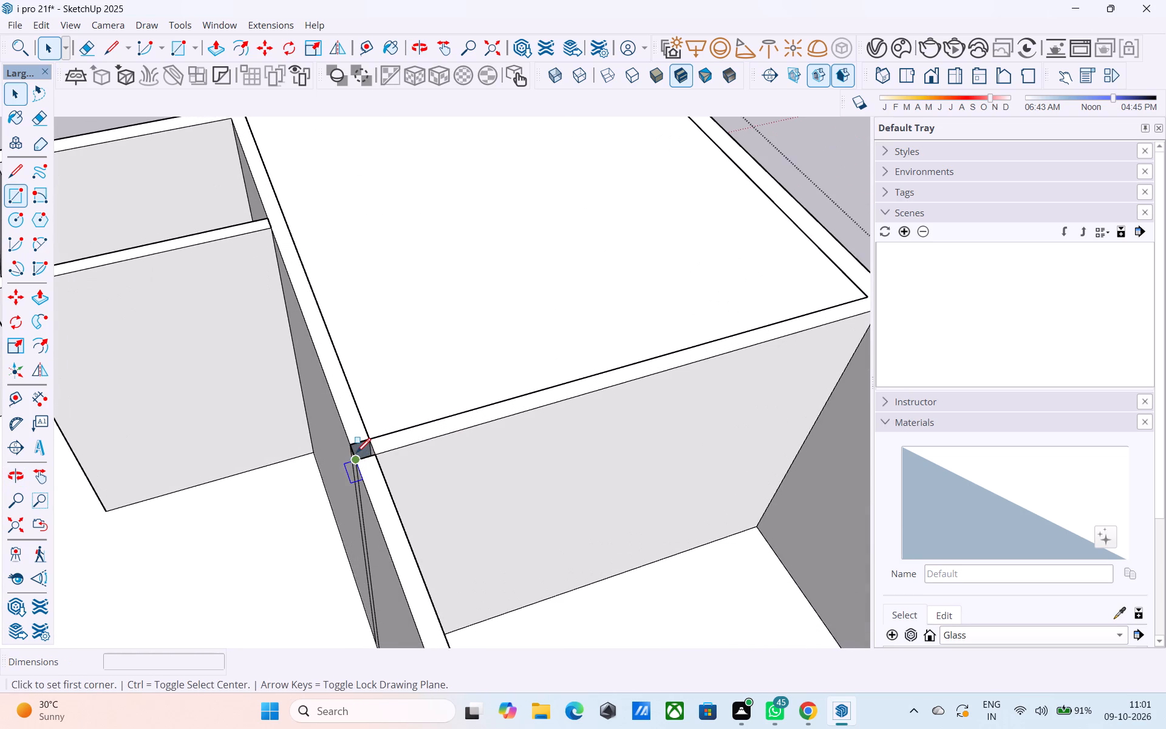
left_click(356, 450)
left_click(375, 454)
key("space")
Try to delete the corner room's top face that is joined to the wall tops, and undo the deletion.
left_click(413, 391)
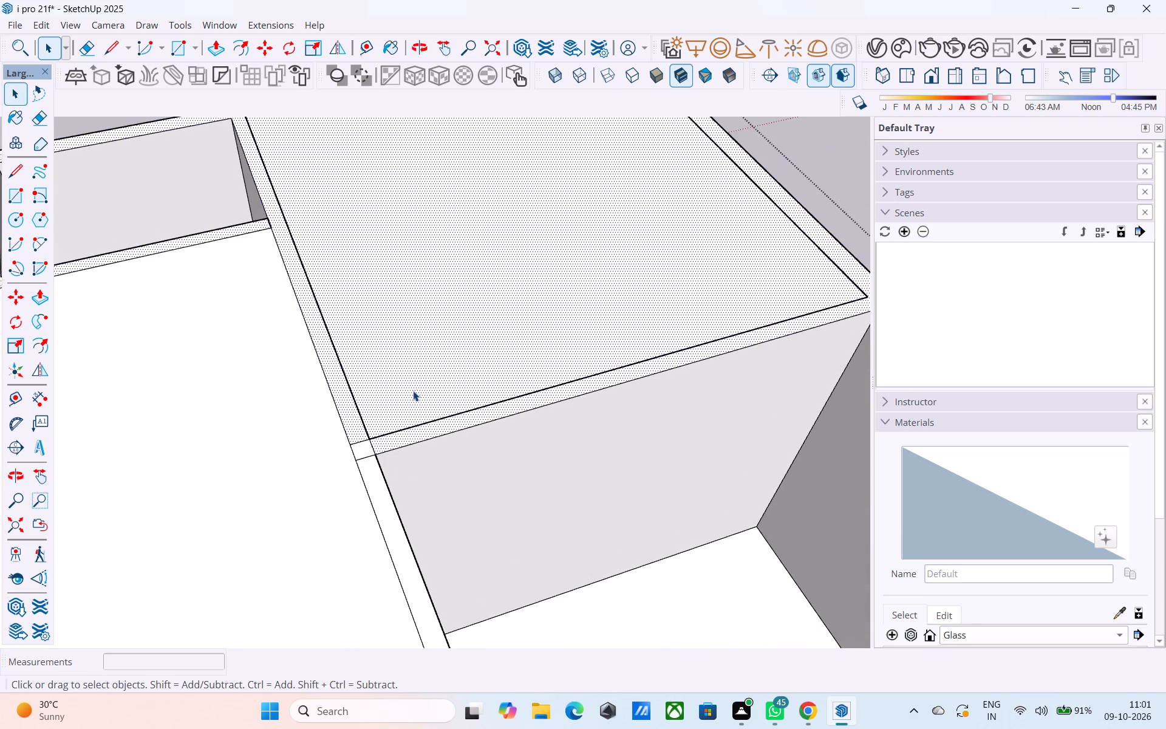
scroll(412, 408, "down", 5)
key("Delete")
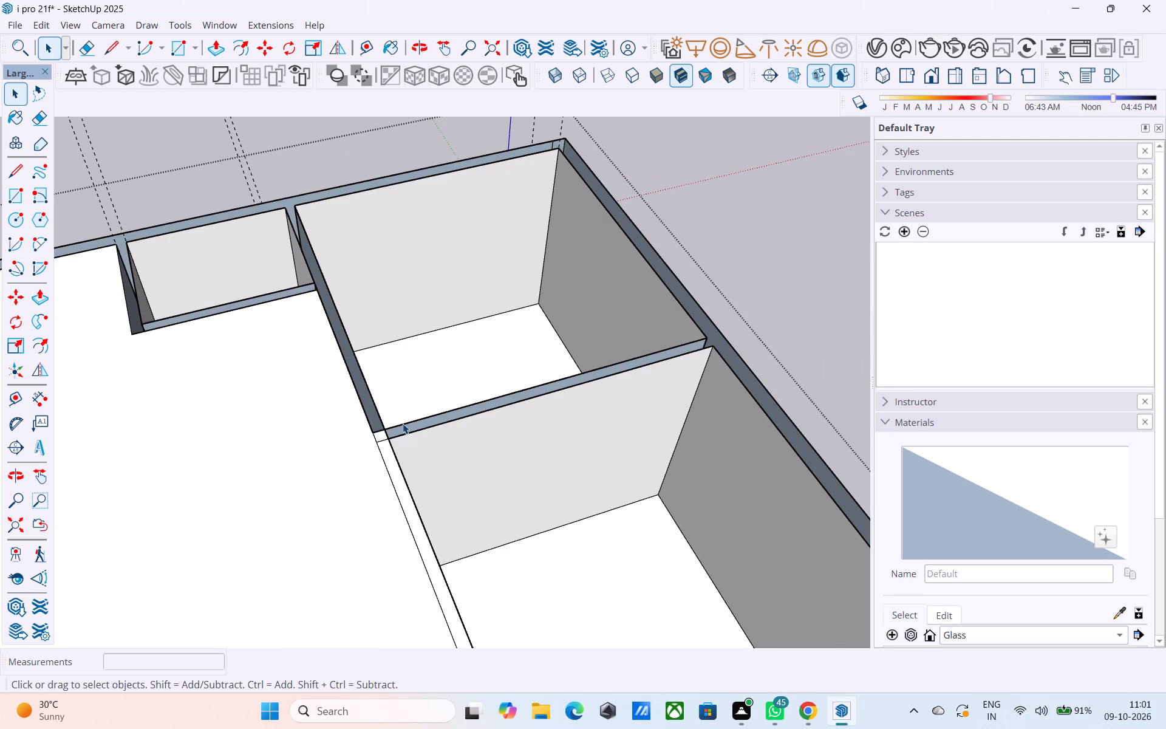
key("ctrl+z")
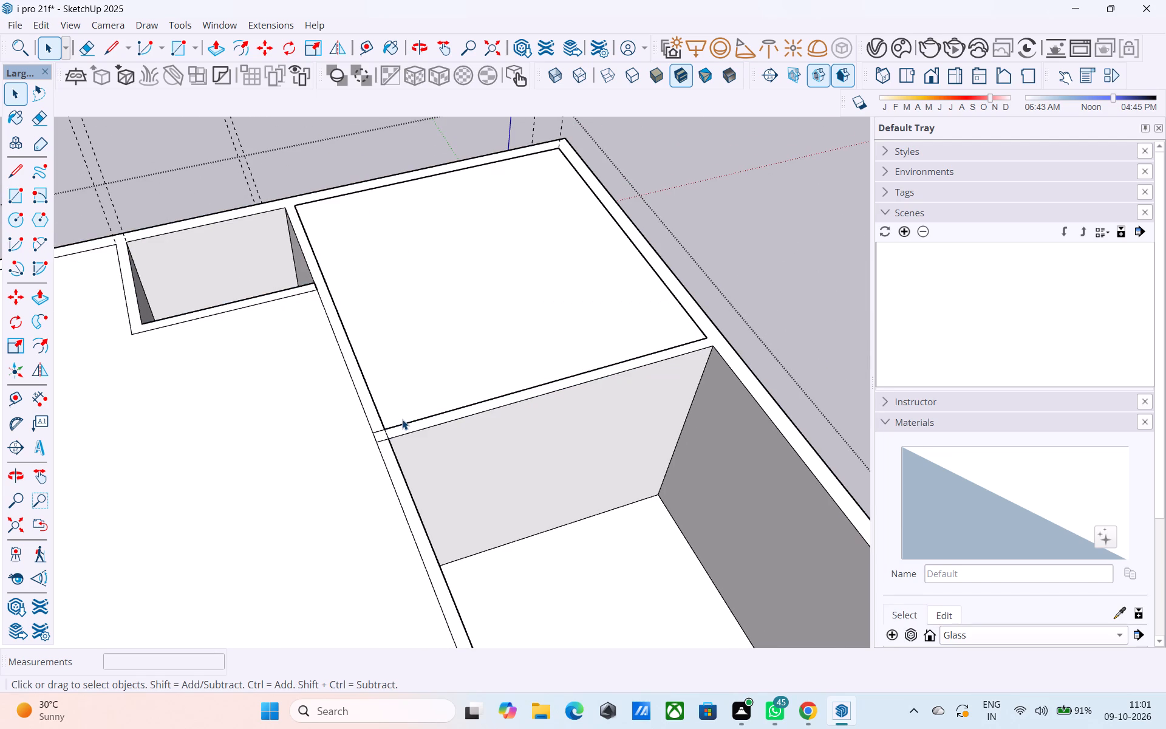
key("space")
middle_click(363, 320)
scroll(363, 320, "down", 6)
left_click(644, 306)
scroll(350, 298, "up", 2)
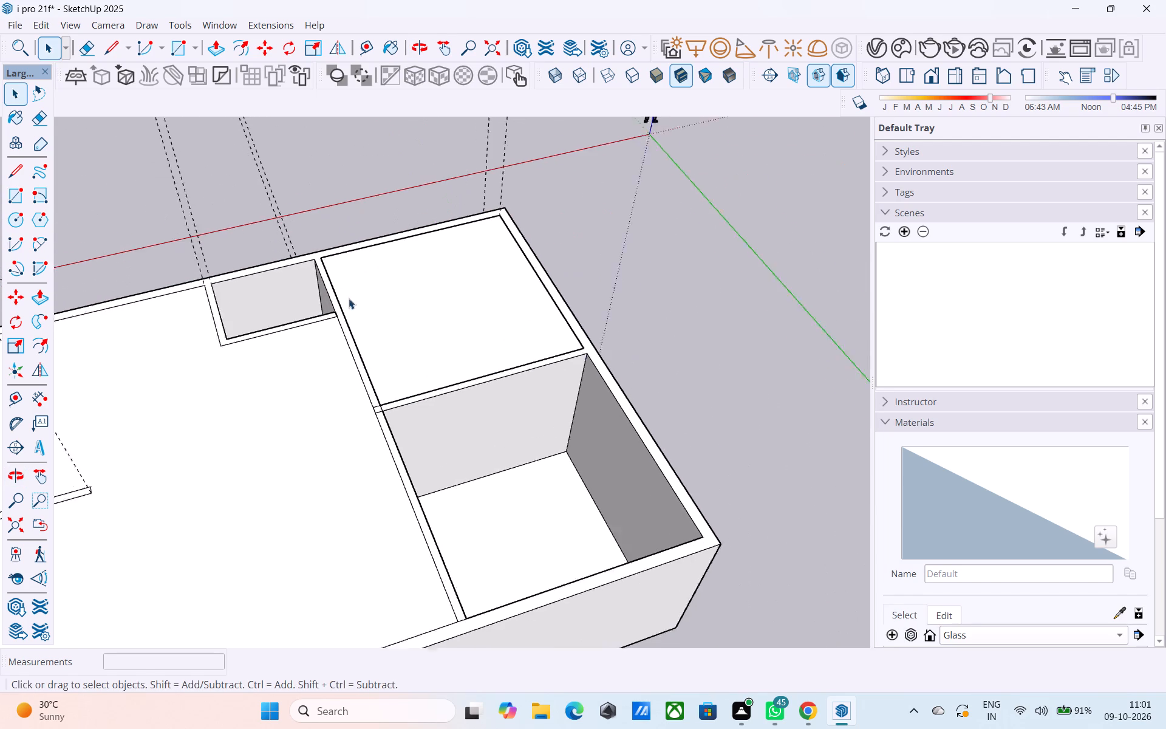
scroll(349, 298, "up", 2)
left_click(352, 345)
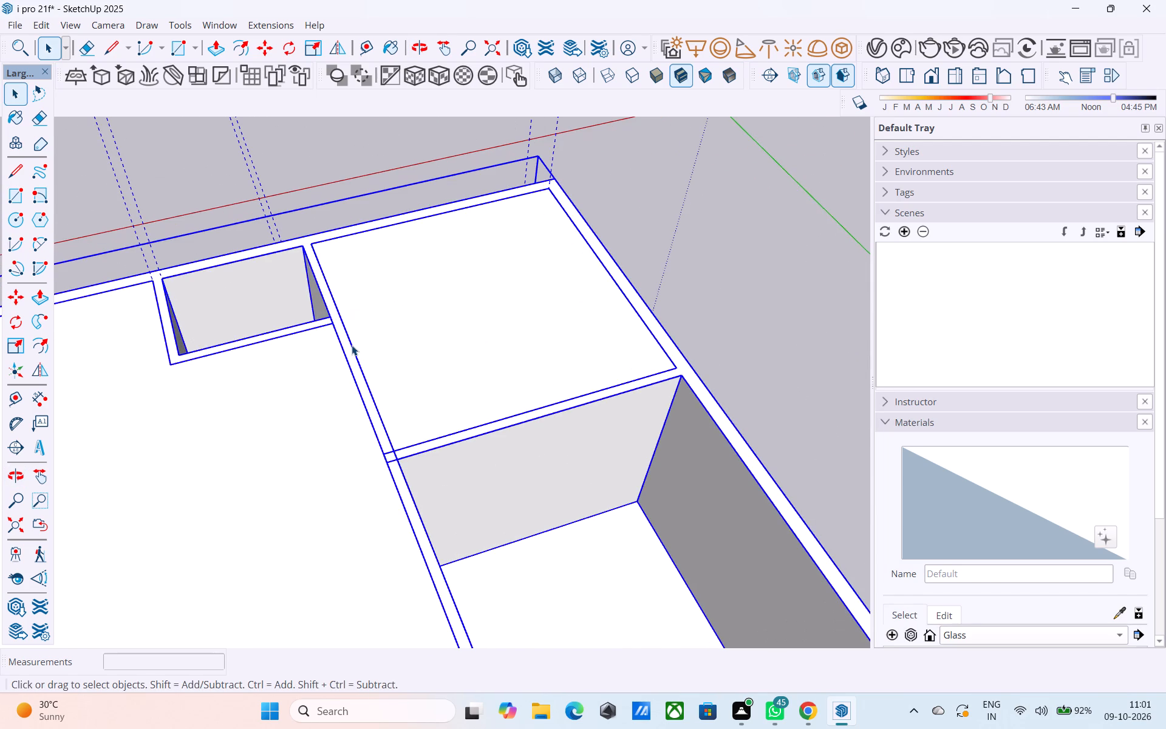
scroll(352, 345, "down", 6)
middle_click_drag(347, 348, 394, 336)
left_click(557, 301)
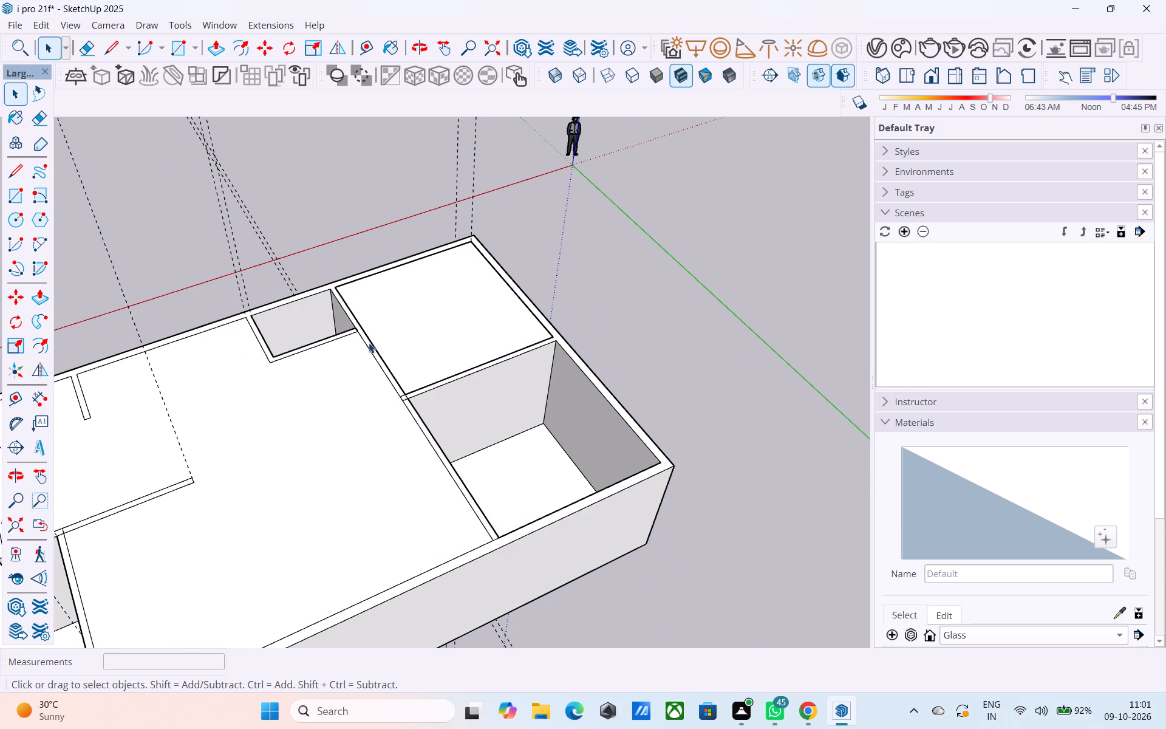
Inside the house group, draw a 15' by 15' 4 1/2" rectangle over the corner room's inner outline and delete the enclosed top face.
double_click(387, 347)
left_click(394, 340)
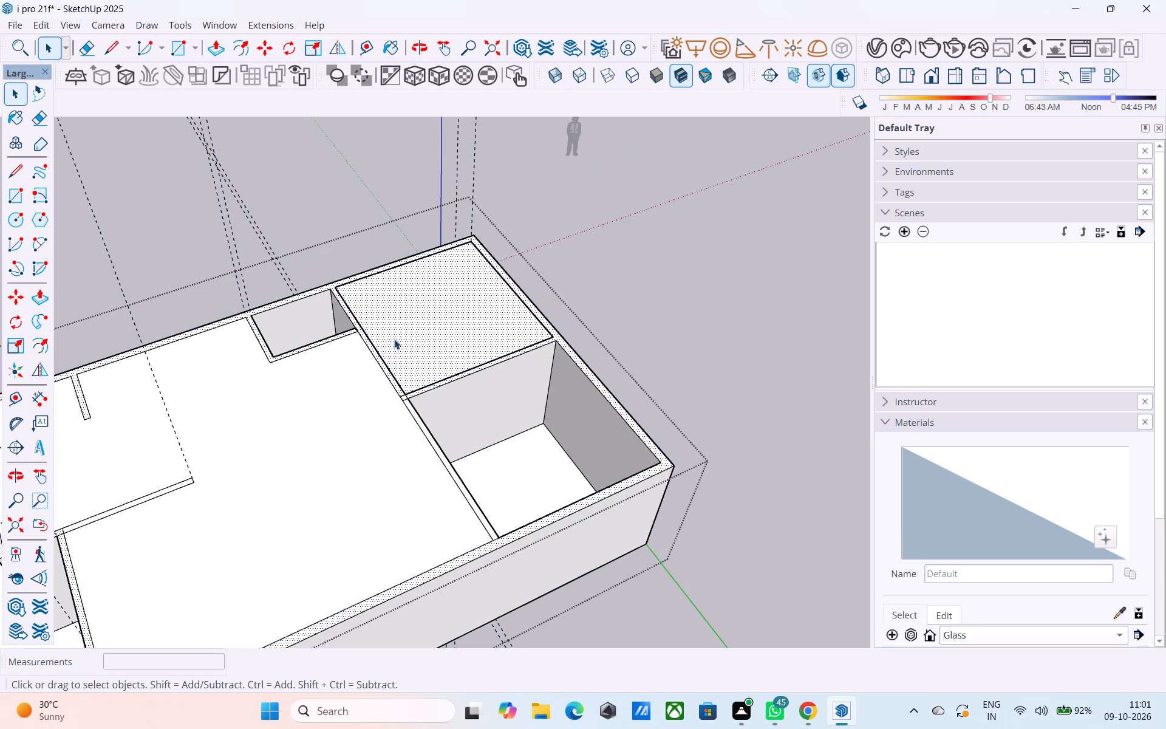
key("r")
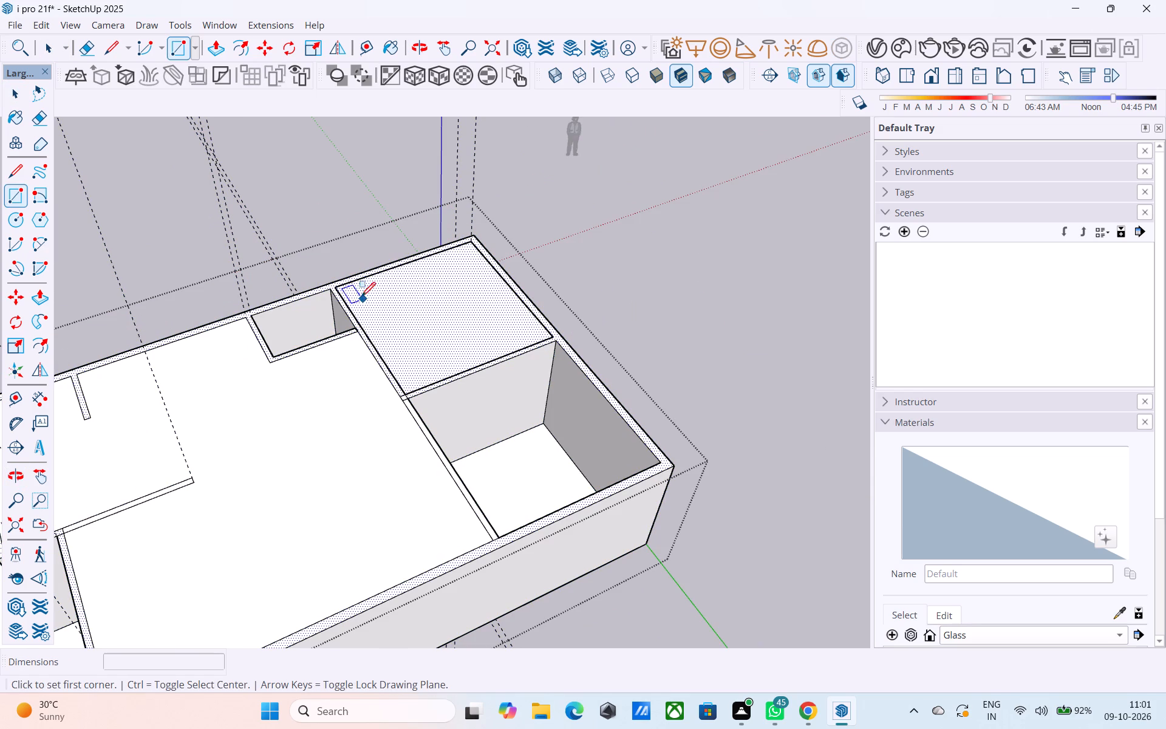
left_click(341, 285)
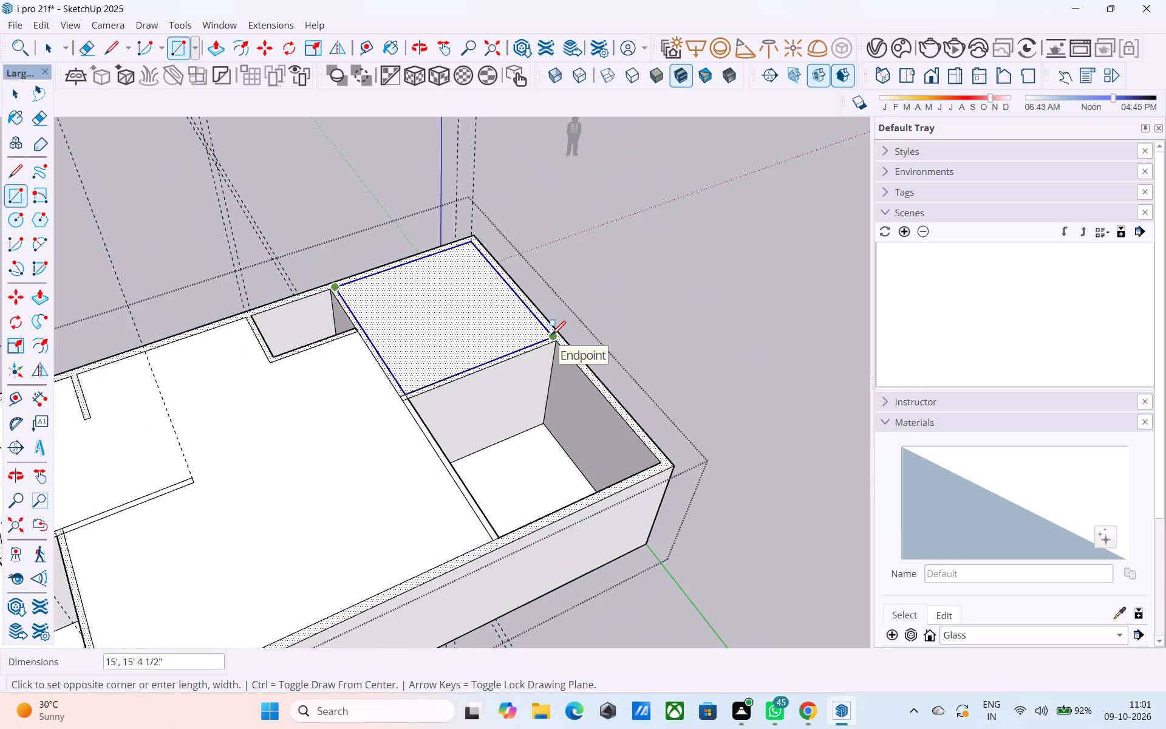
left_click(551, 337)
key("space")
left_click(493, 334)
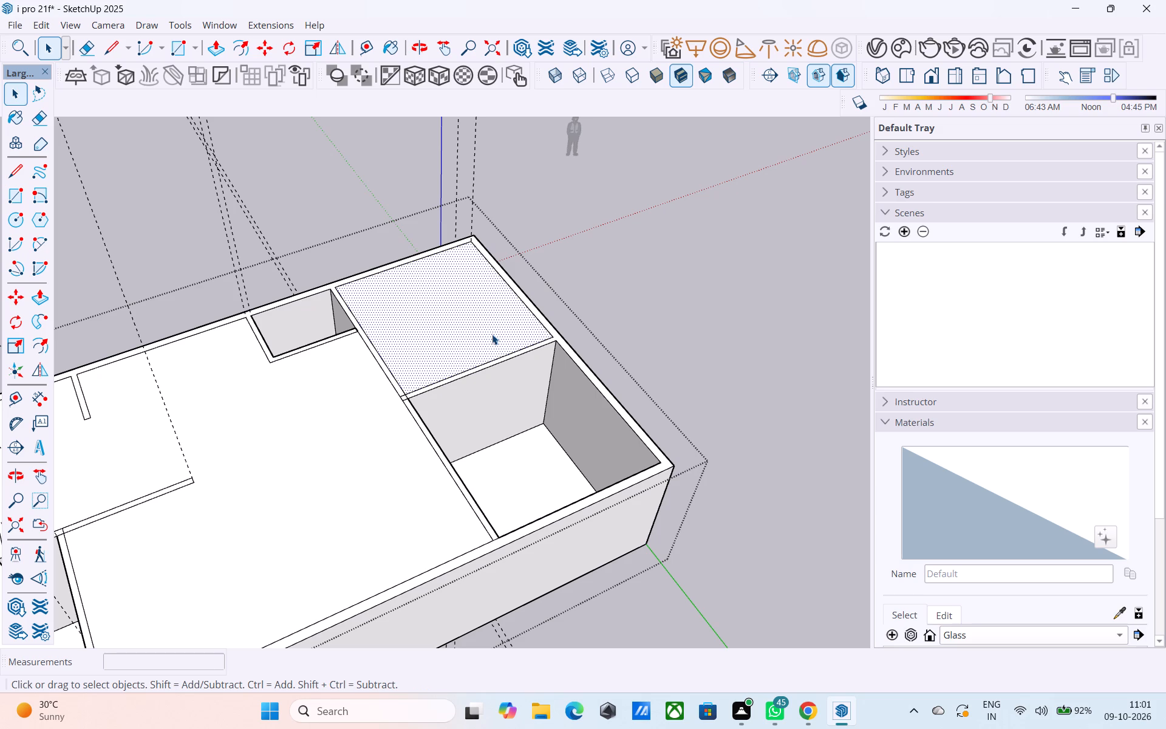
key("Delete")
Delete the horizontal face covering the open central area beside the two corner rooms.
middle_click_drag(420, 357, 444, 352)
left_click(347, 416)
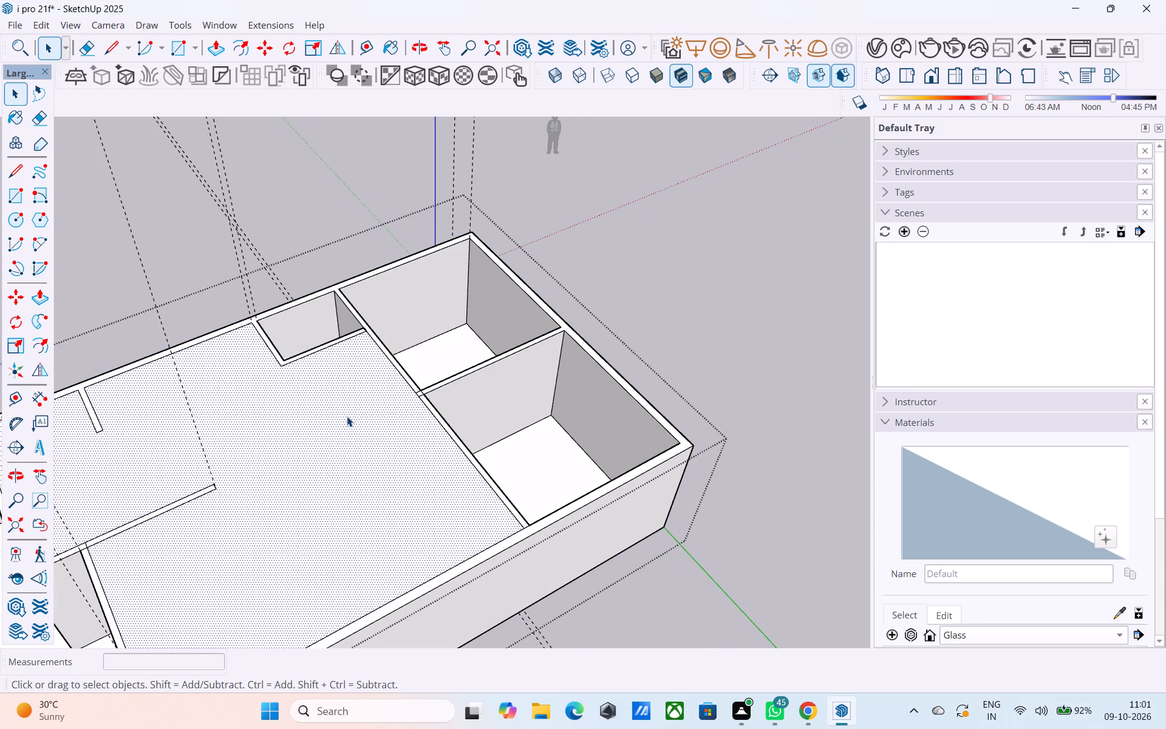
key("Delete")
Examine the opened-up room layout and the front of the house from several sides.
scroll(348, 406, "down", 2)
middle_click_drag(330, 422, 367, 412, "shift")
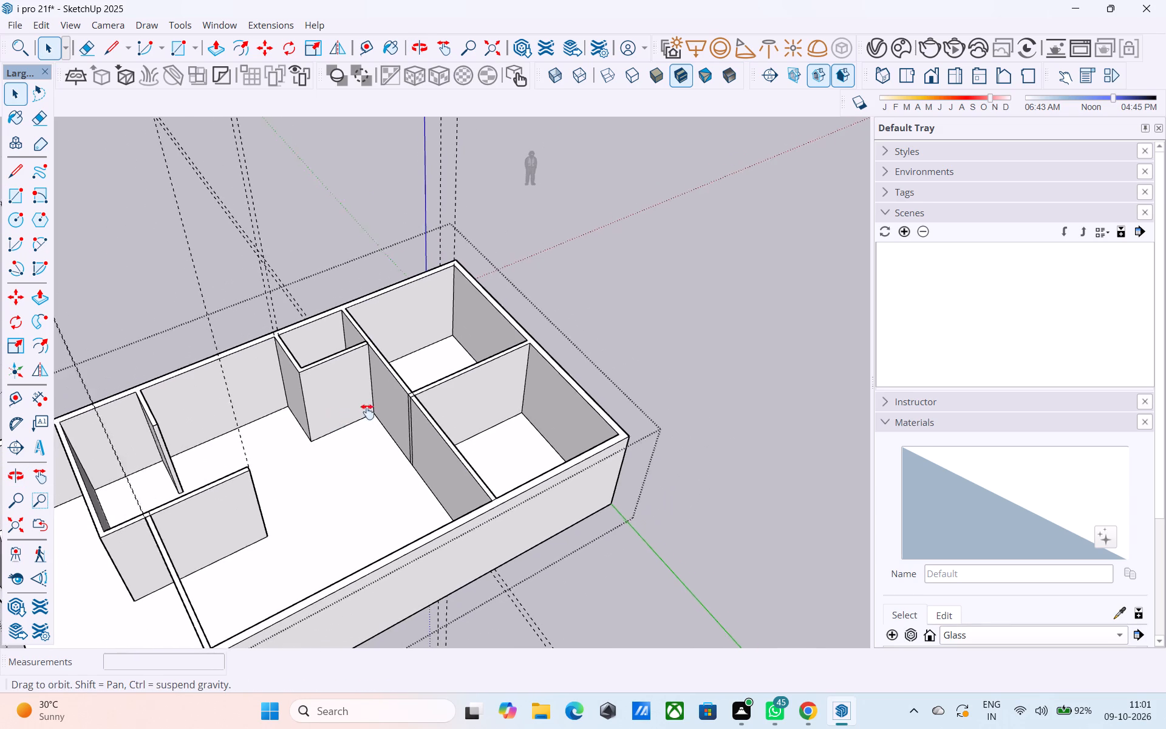
middle_click_drag(367, 412, 548, 365, "shift")
middle_click_drag(548, 365, 606, 332, "shift")
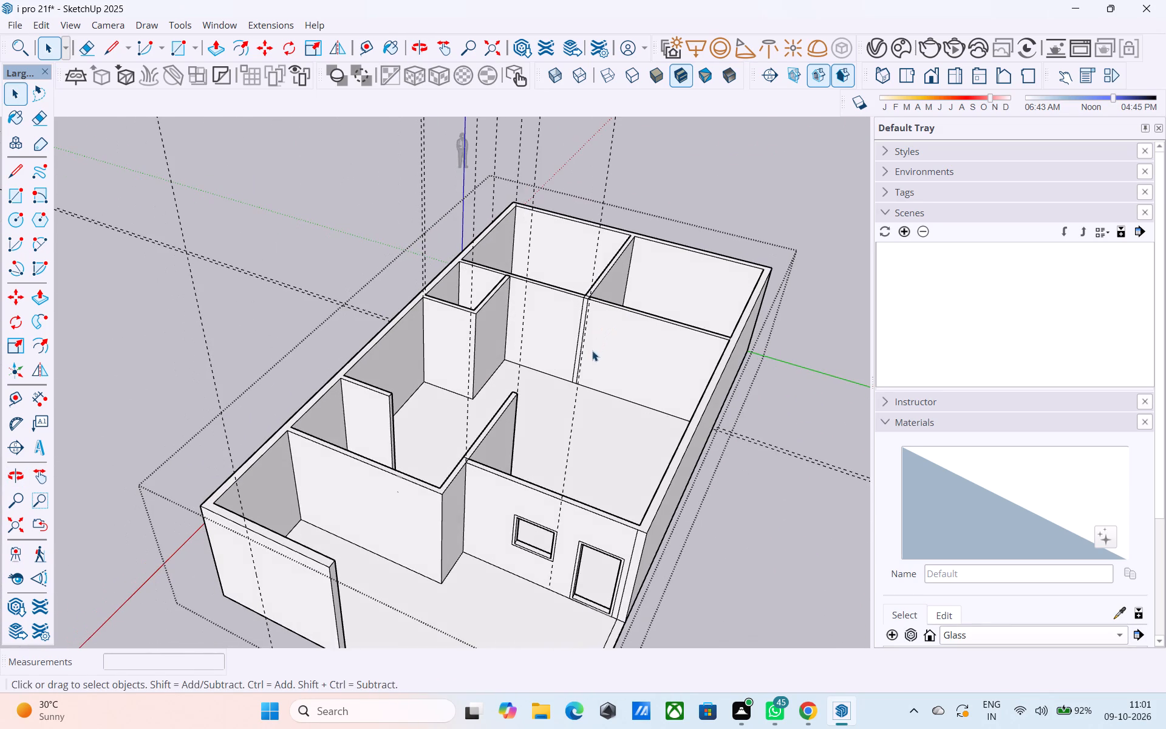
middle_click_drag(591, 354, 699, 325)
middle_click_drag(699, 325, 427, 465, "shift")
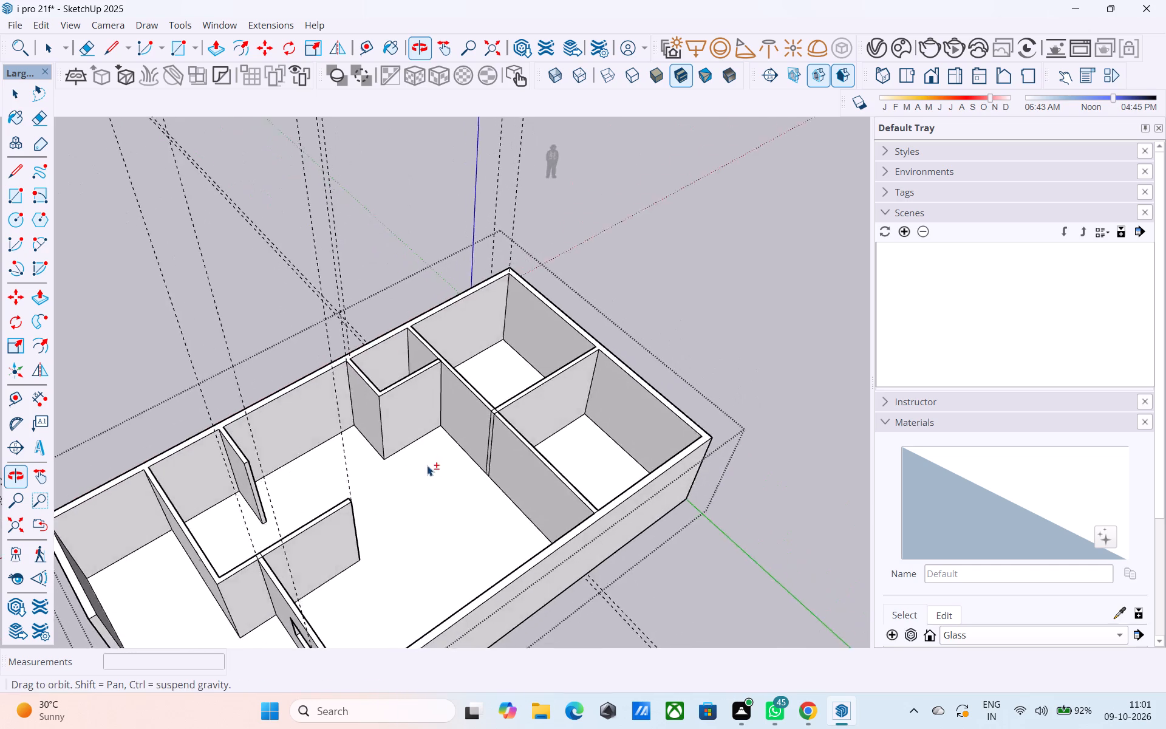
middle_click_drag(427, 465, 428, 464, "shift")
middle_click_drag(418, 475, 506, 393, "shift")
middle_click_drag(550, 431, 619, 410)
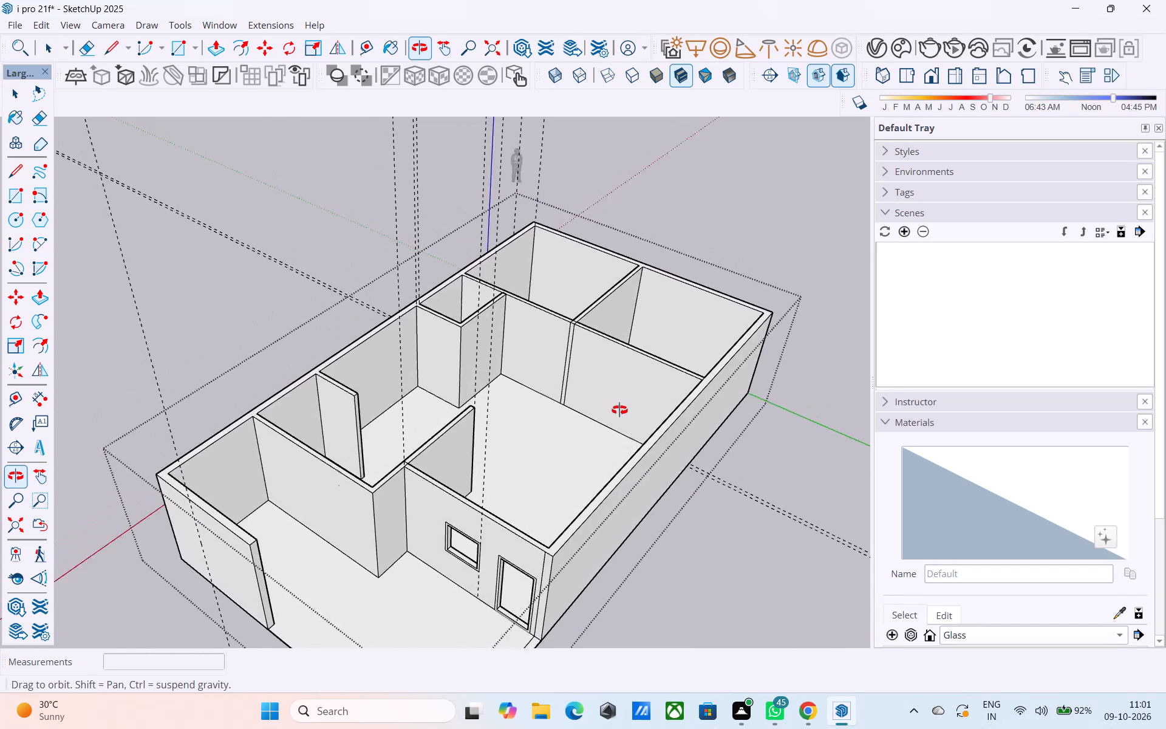
middle_click_drag(619, 410, 315, 433)
middle_click_drag(494, 426, 412, 430, "shift")
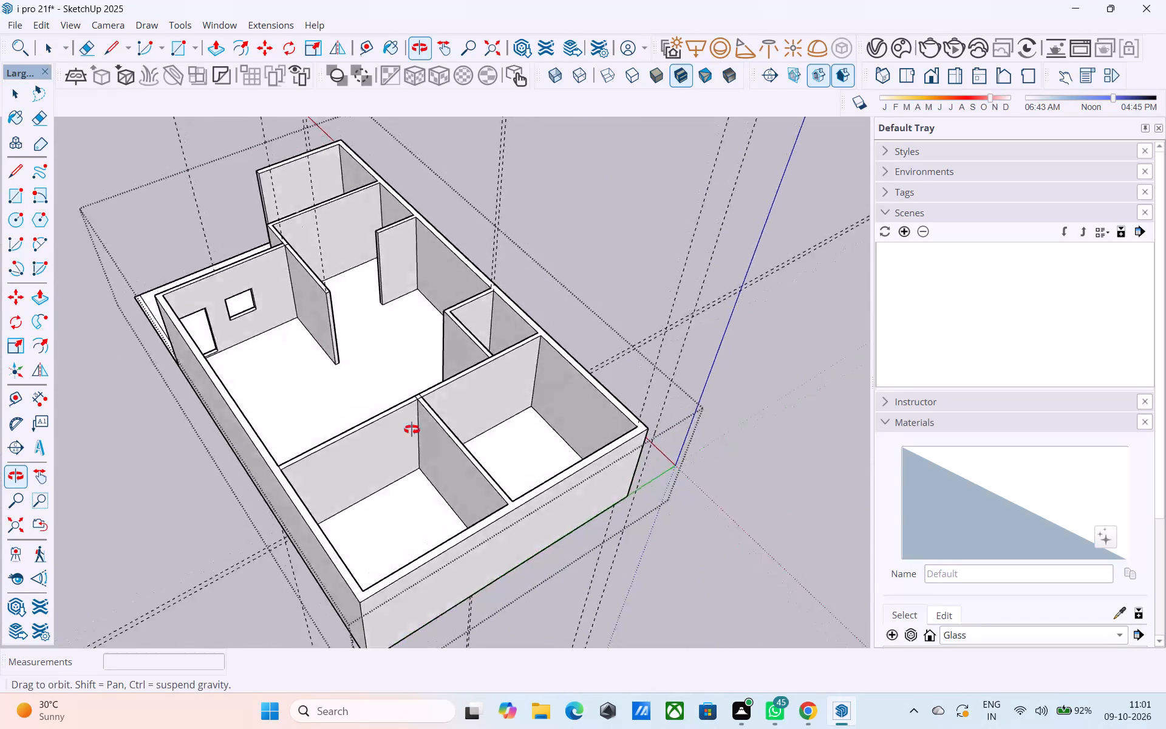
middle_click_drag(412, 430, 774, 381, "shift")
middle_click_drag(565, 381, 777, 320, "shift")
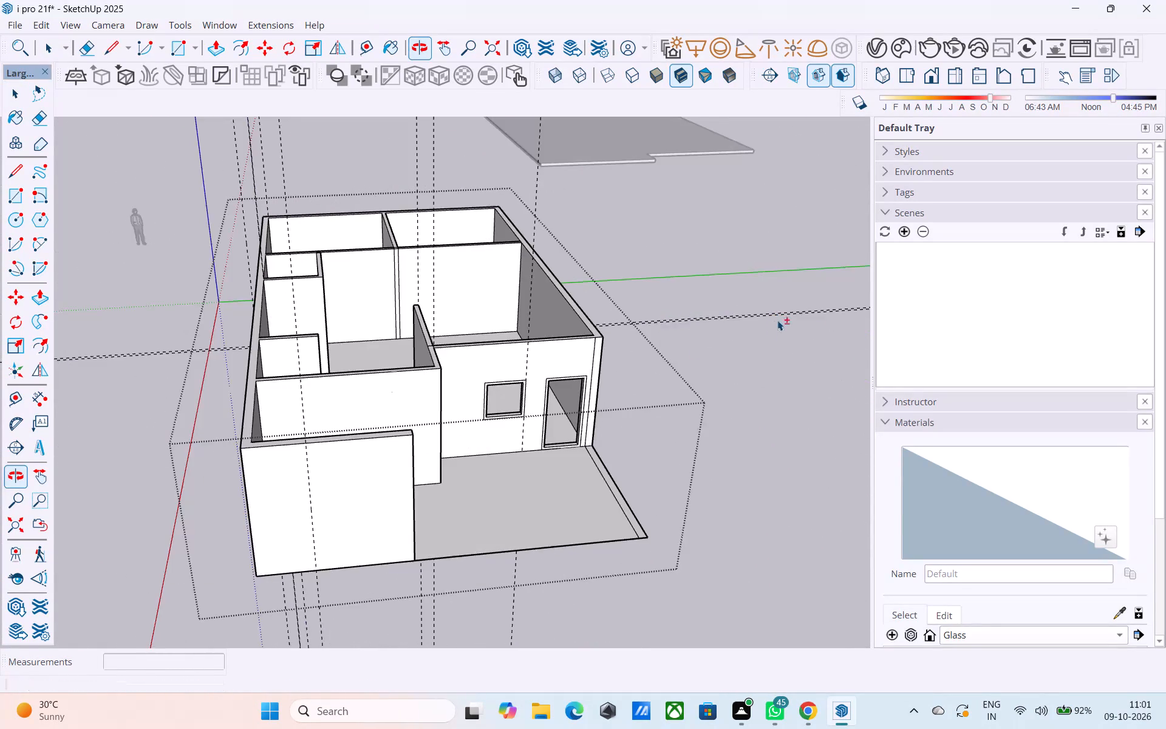
middle_click_drag(668, 352, 665, 247, "shift")
middle_click_drag(653, 269, 656, 298, "shift")
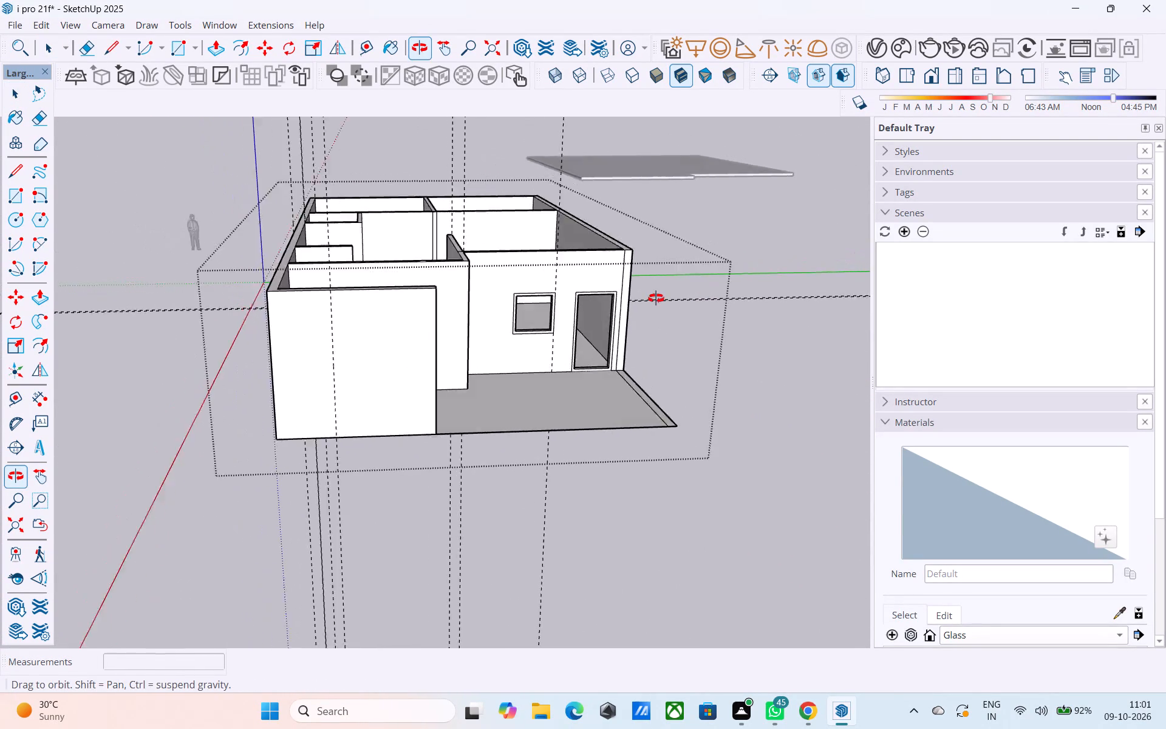
Extend the free end of the front outer wall 3' 10 1/2" along the front, in line with the room corner behind it.
middle_click_drag(656, 298, 359, 340, "shift")
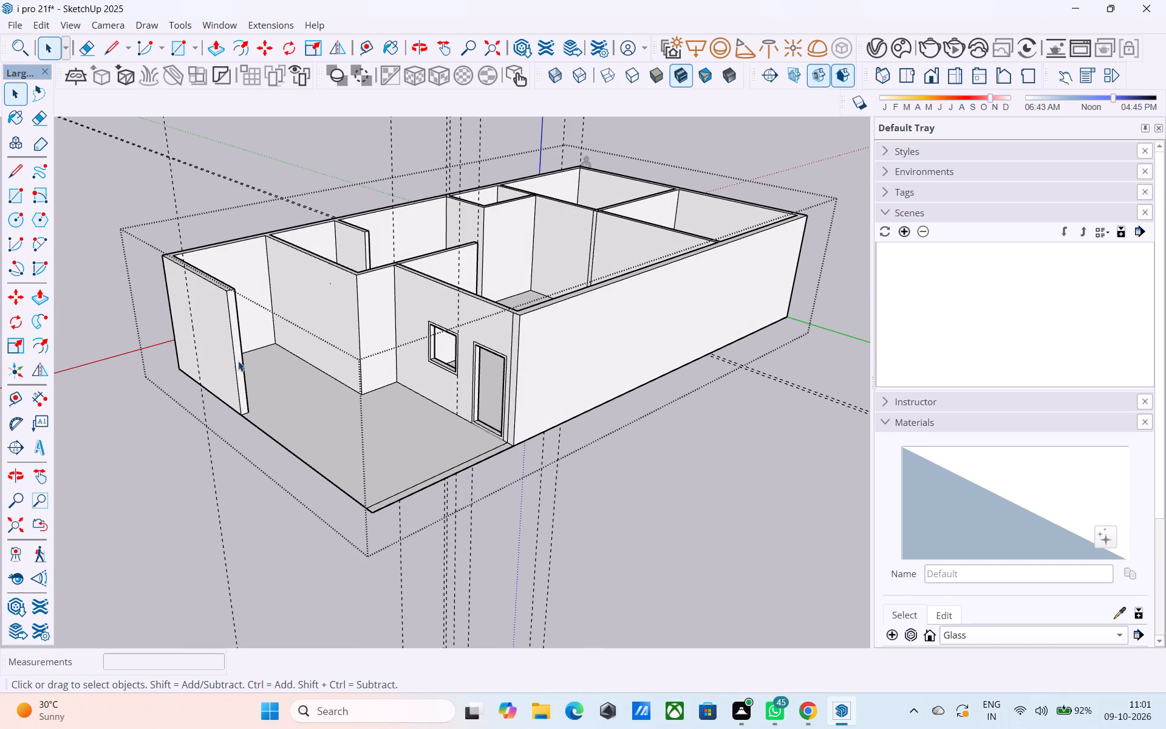
left_click(237, 361)
left_click(241, 365)
left_click(241, 371)
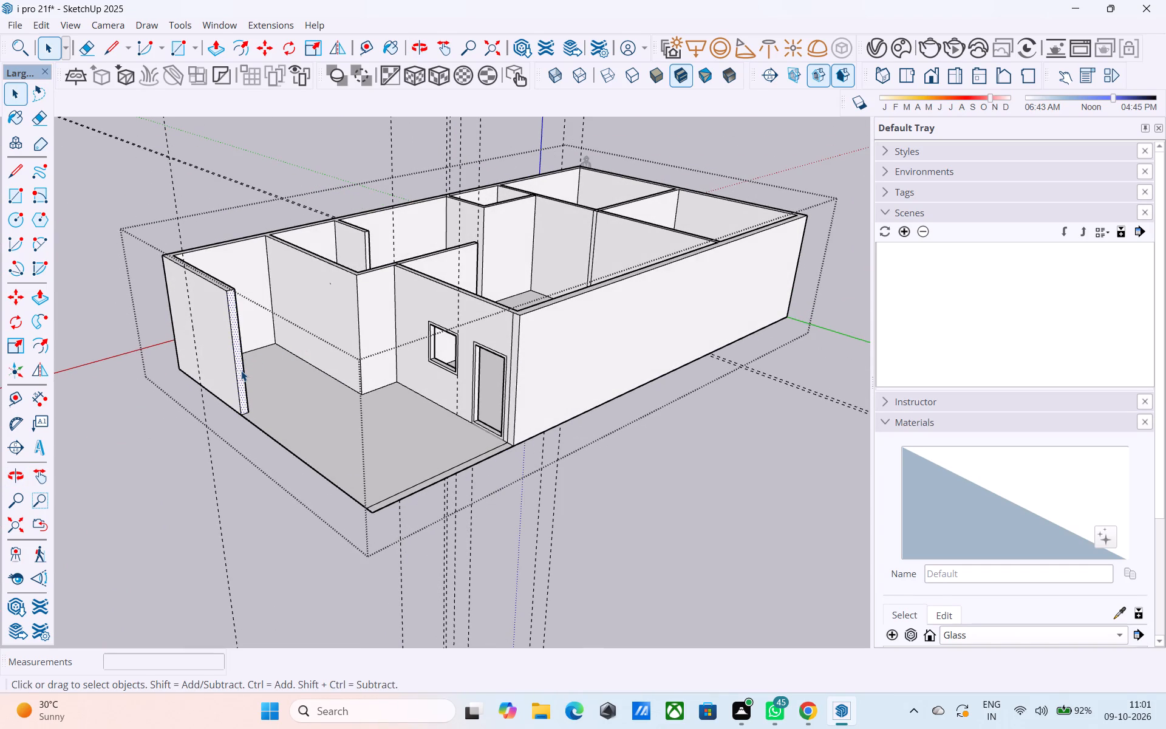
key("p")
left_click(241, 371)
left_click(390, 293)
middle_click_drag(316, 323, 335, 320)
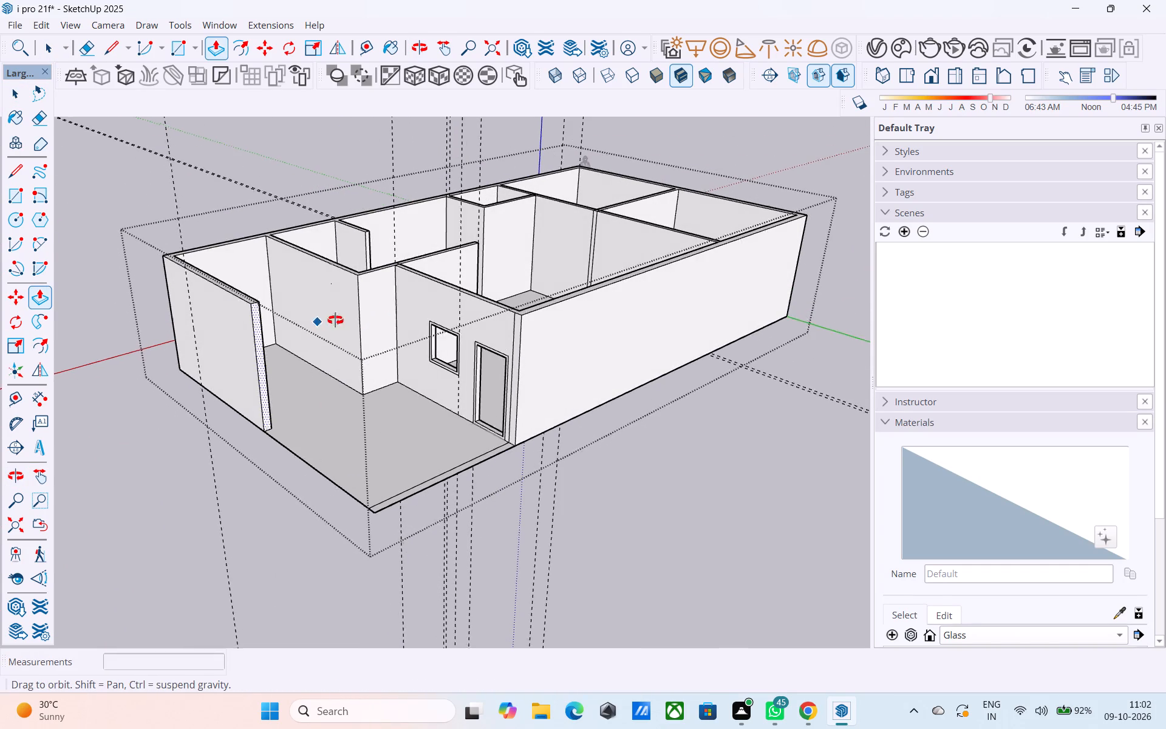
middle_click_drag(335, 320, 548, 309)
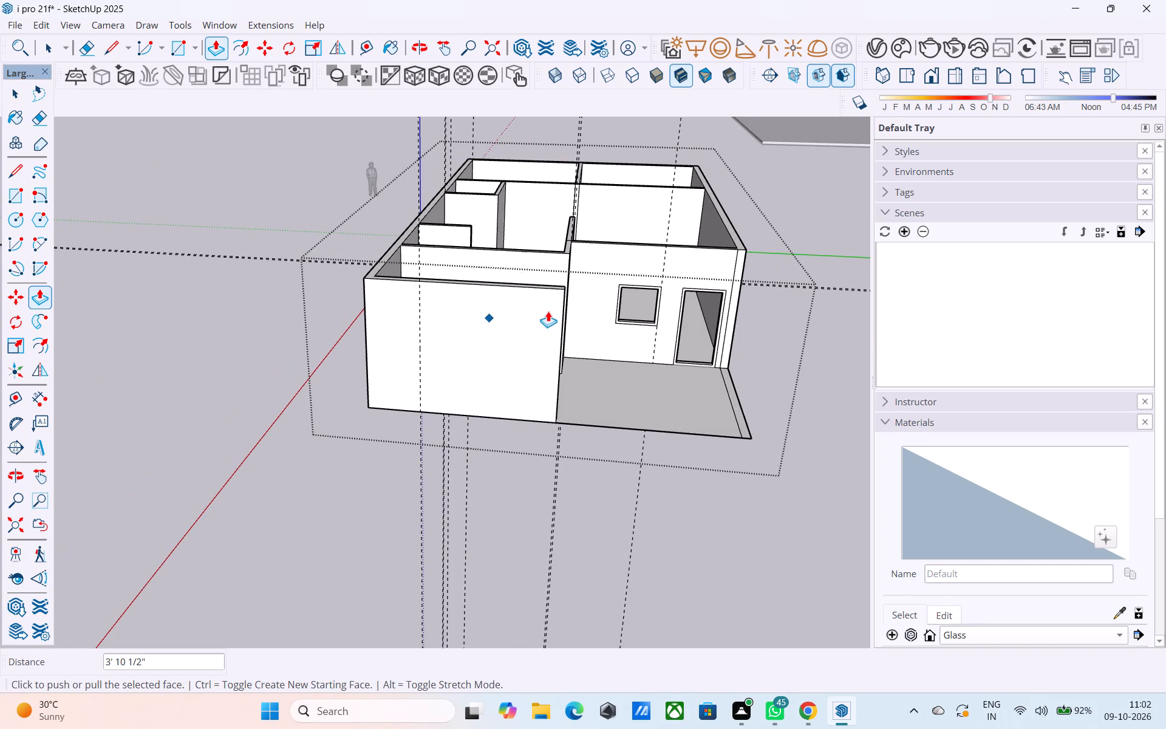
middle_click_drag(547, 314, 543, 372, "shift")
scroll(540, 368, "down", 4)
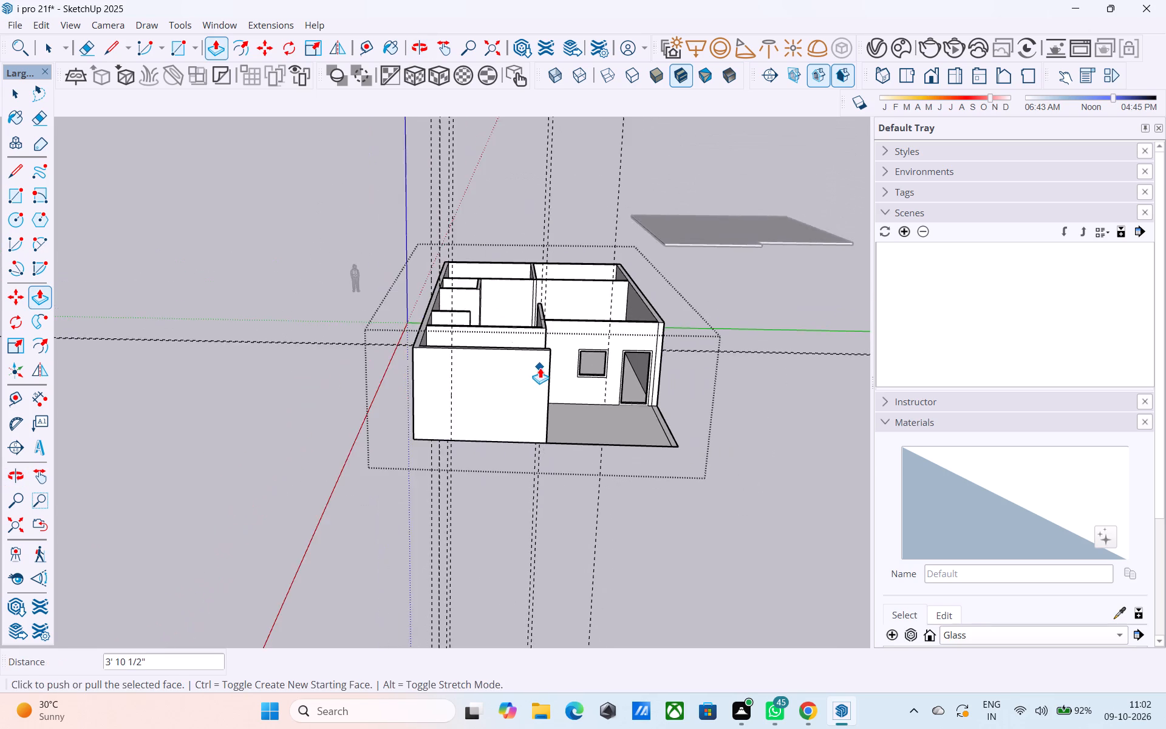
Delete the detached roof slab lying beside the house.
middle_click_drag(540, 368, 538, 299)
key("space")
left_click(615, 465)
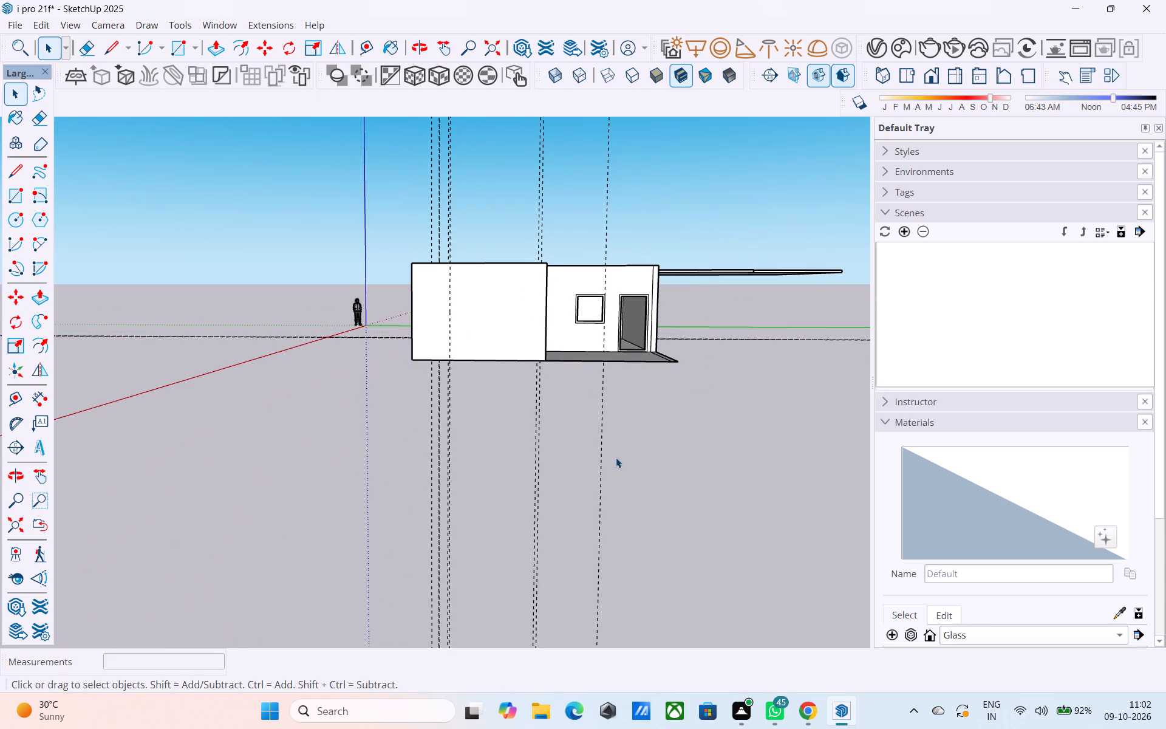
middle_click_drag(684, 247, 679, 368)
left_click(724, 247)
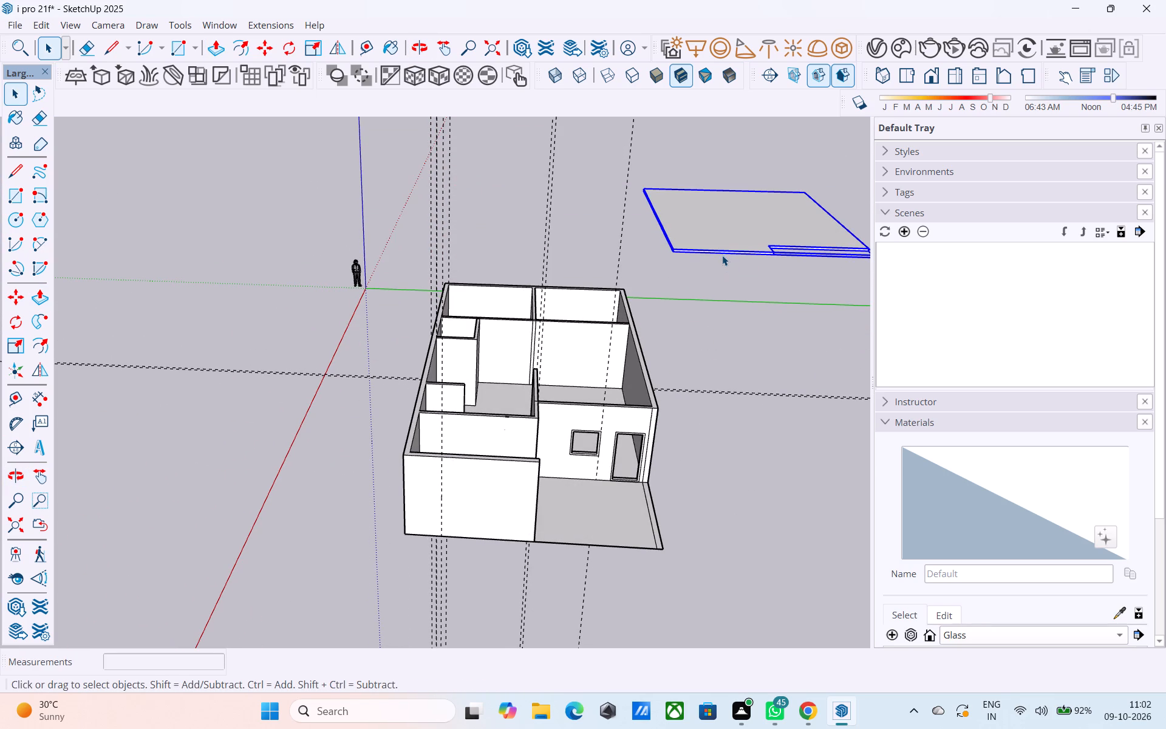
key("m")
scroll(672, 256, "up", 3)
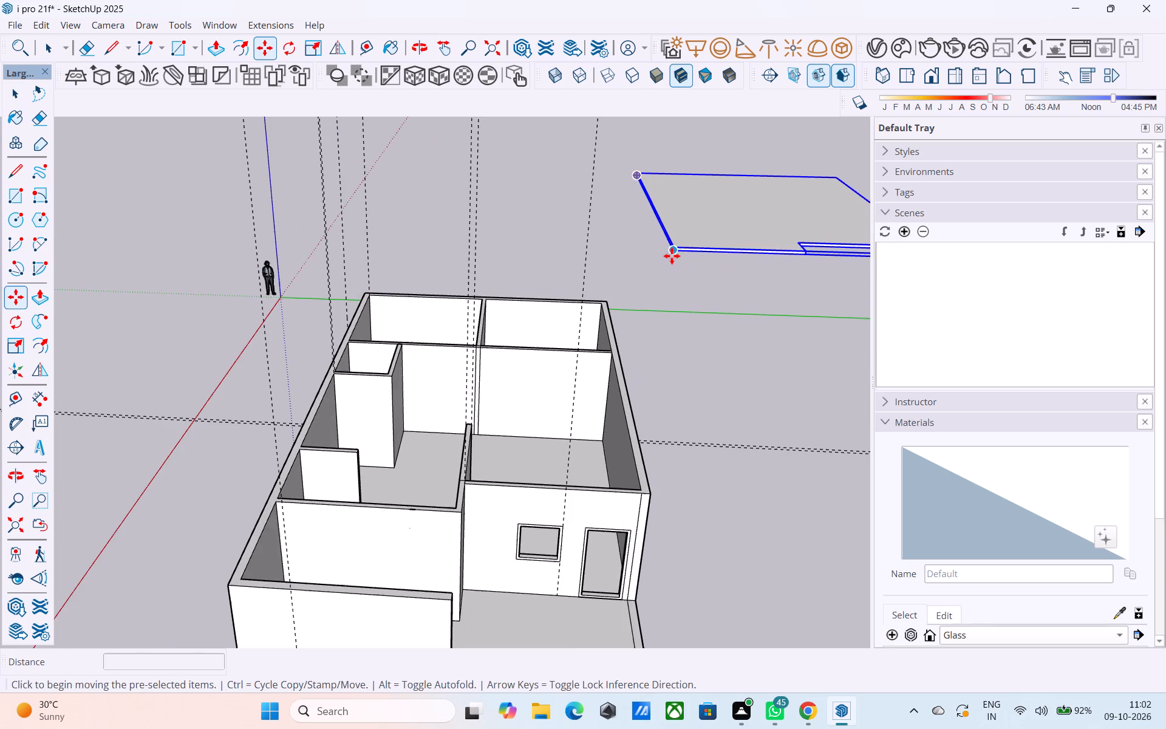
left_click(672, 255)
scroll(673, 257, "down", 8)
scroll(512, 363, "up", 6)
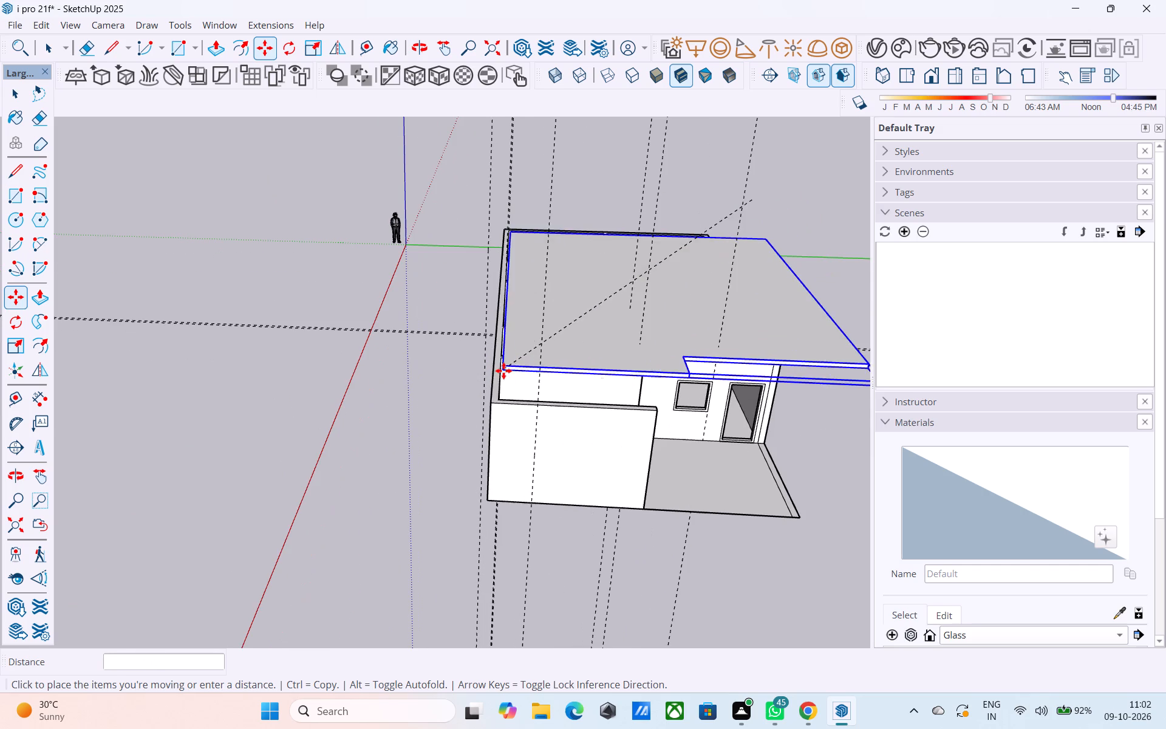
scroll(608, 364, "down", 4)
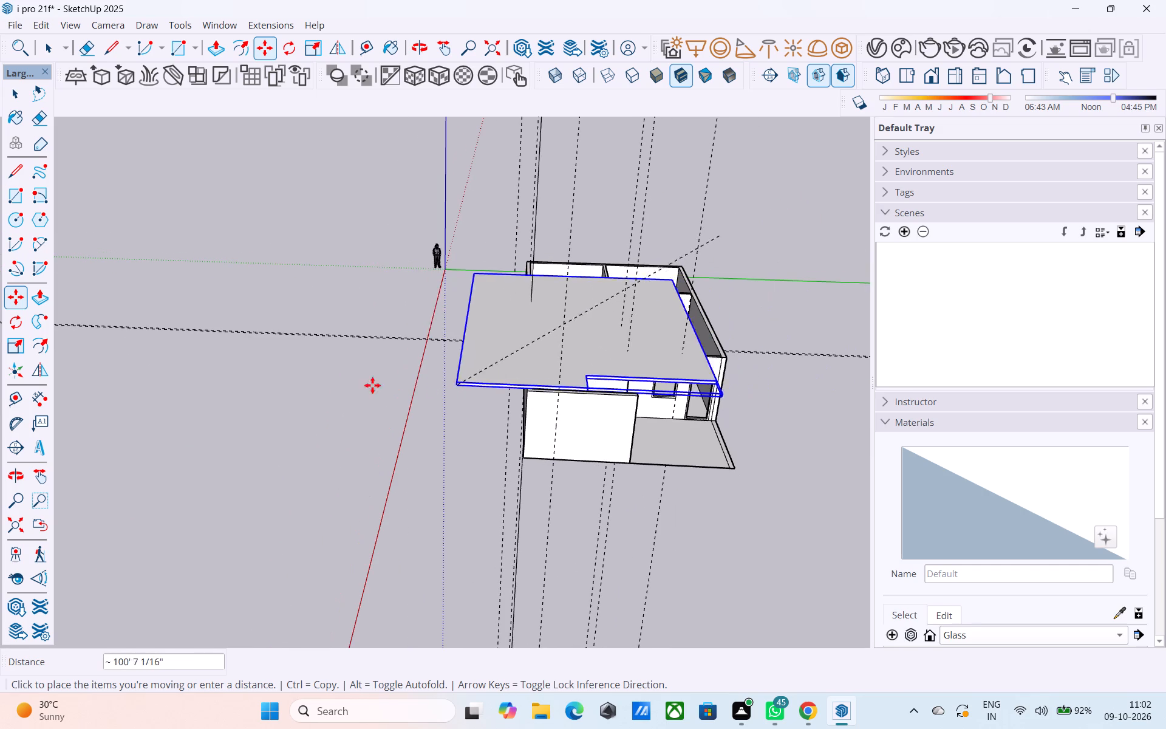
key("Delete")
scroll(202, 357, "down", 4)
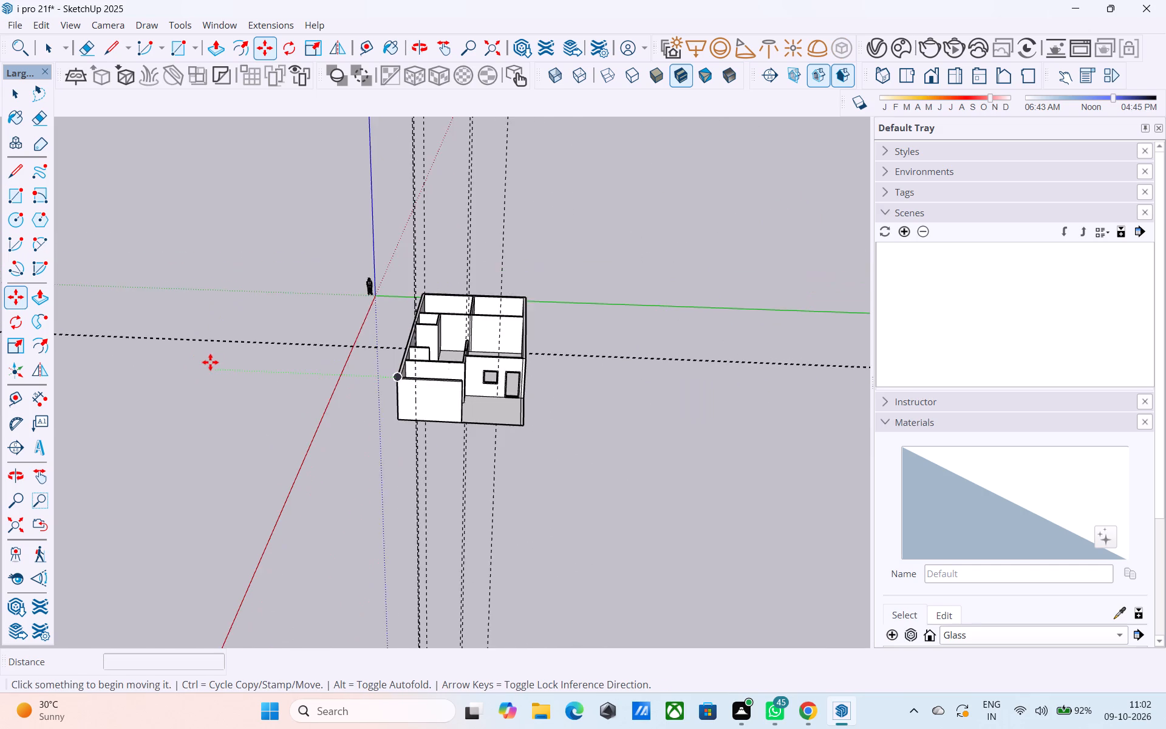
Erase the vertical guide lines running through the house model.
scroll(210, 362, "down", 3)
key("space")
left_click(559, 422)
middle_click_drag(470, 376, 527, 327)
scroll(438, 361, "up", 2)
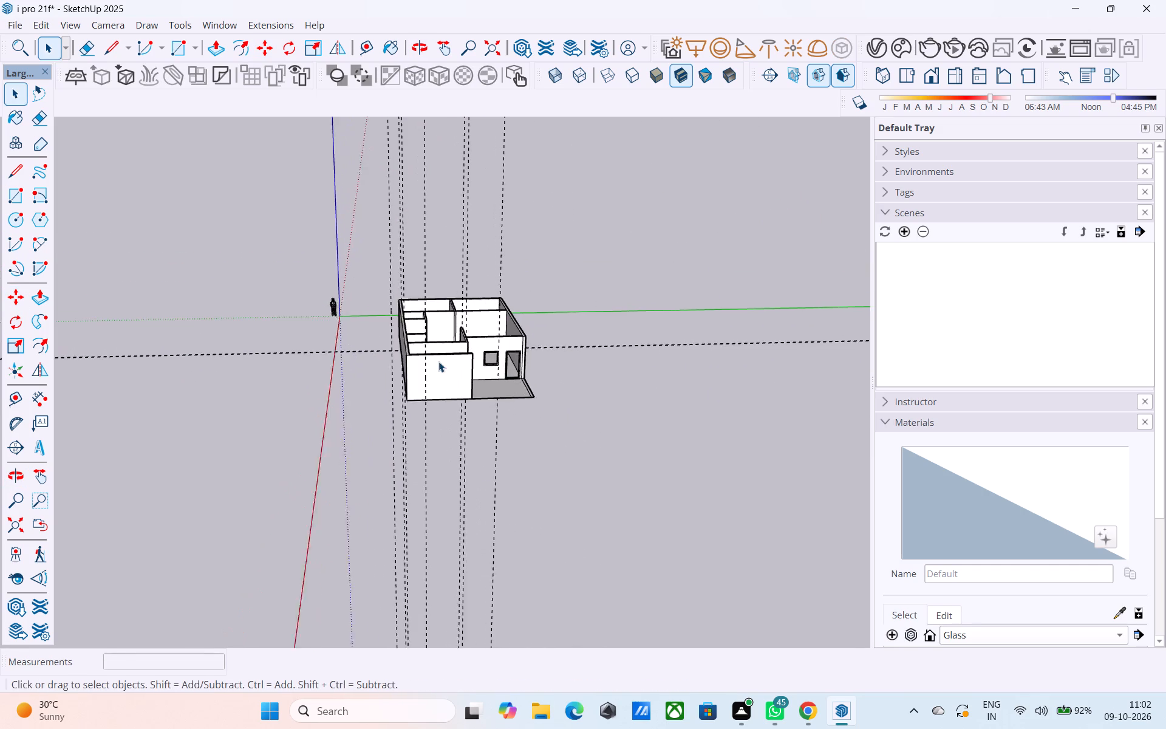
scroll(438, 361, "up", 1)
double_click(442, 372)
scroll(443, 346, "up", 1)
middle_click_drag(443, 346, 426, 386)
left_click(616, 396)
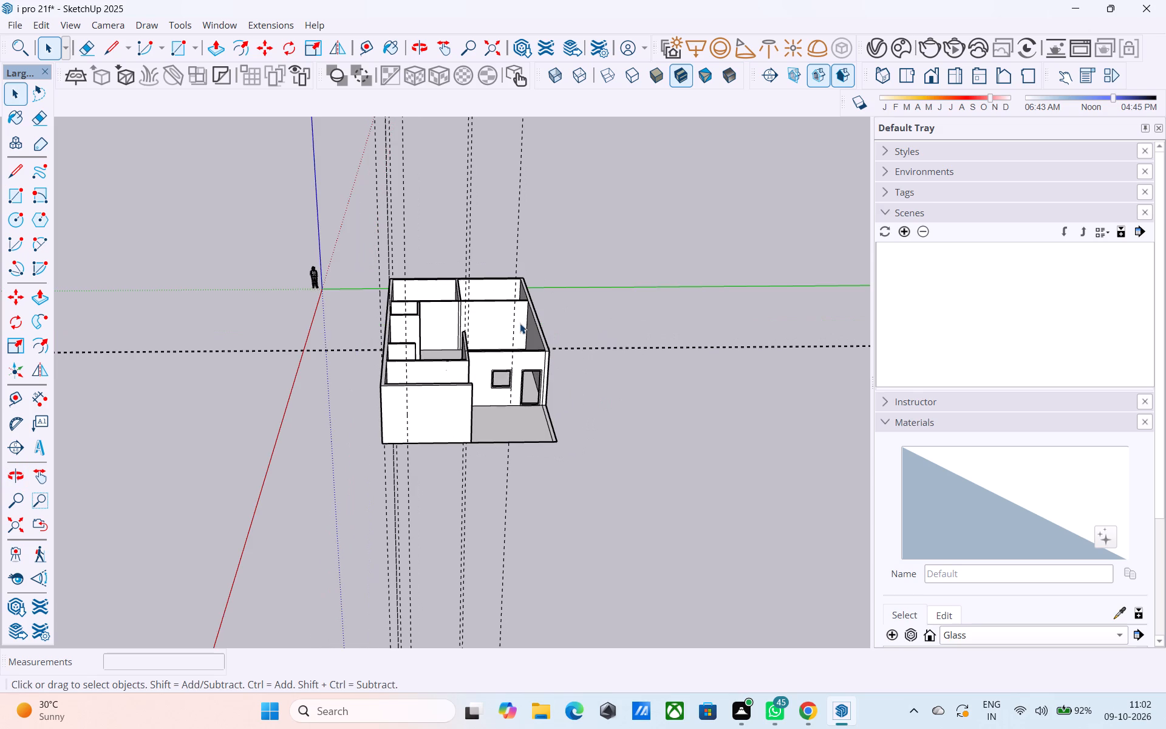
key("e")
left_click_drag(574, 221, 343, 222)
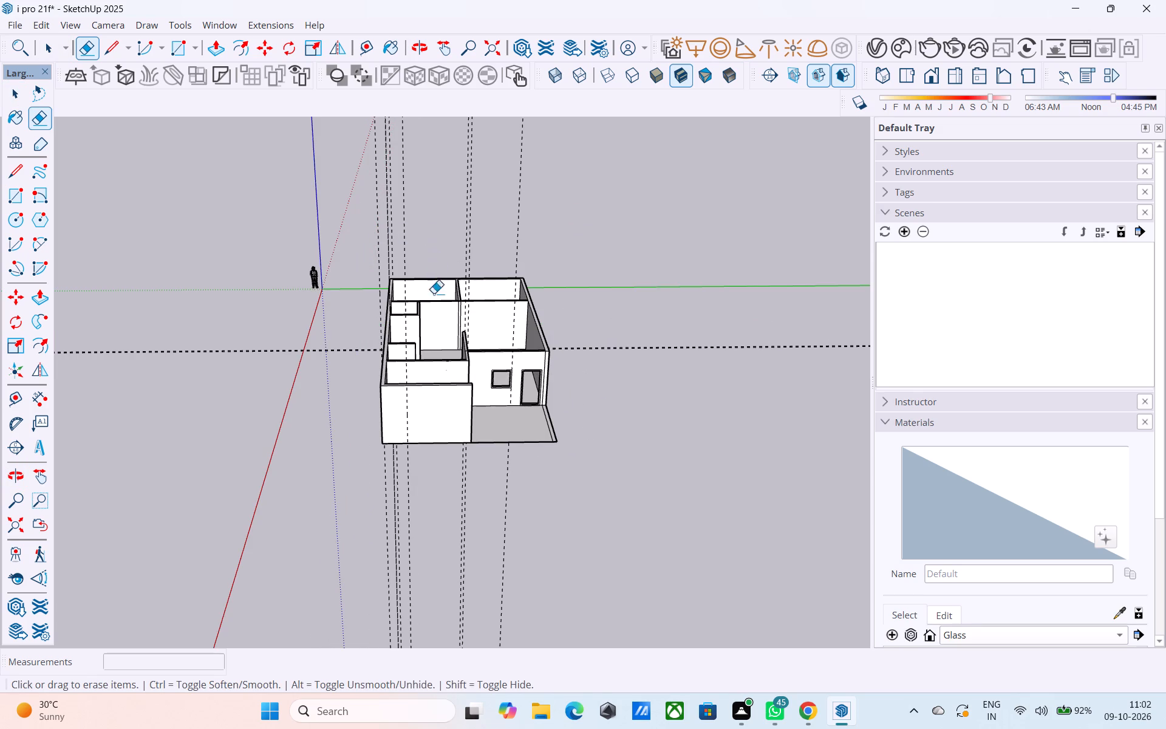
key("space")
double_click(427, 313)
key("e")
left_click_drag(618, 189, 253, 206)
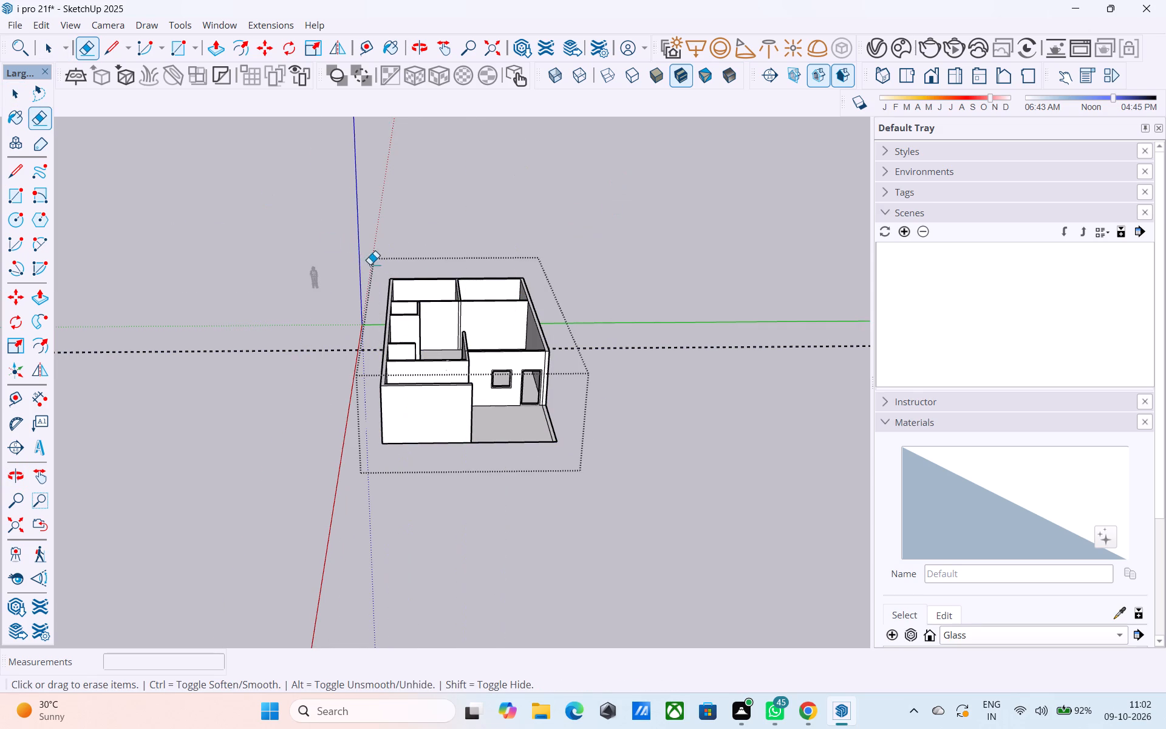
scroll(402, 276, "down", 3)
key("space")
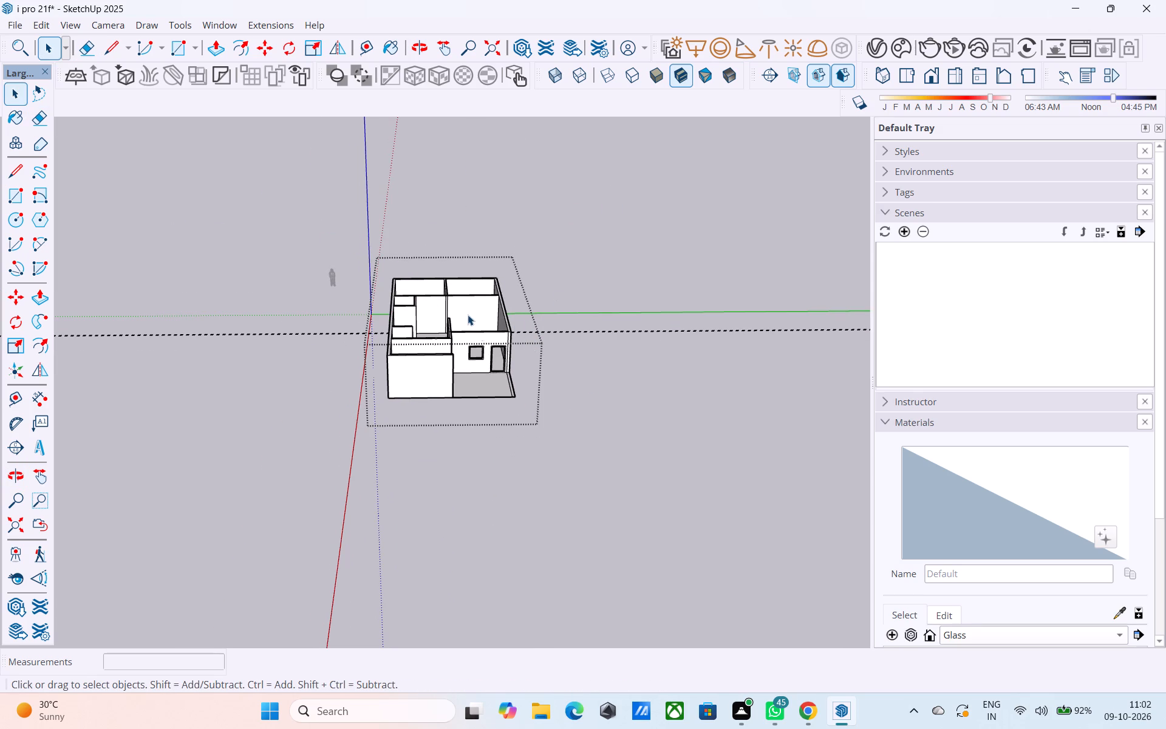
double_click(466, 307)
left_click(593, 263)
Draw a 45' by 32' 9" rectangle over the wall tops, from the rear outer corner to the wall corner beside the front door.
middle_click_drag(407, 321, 413, 468)
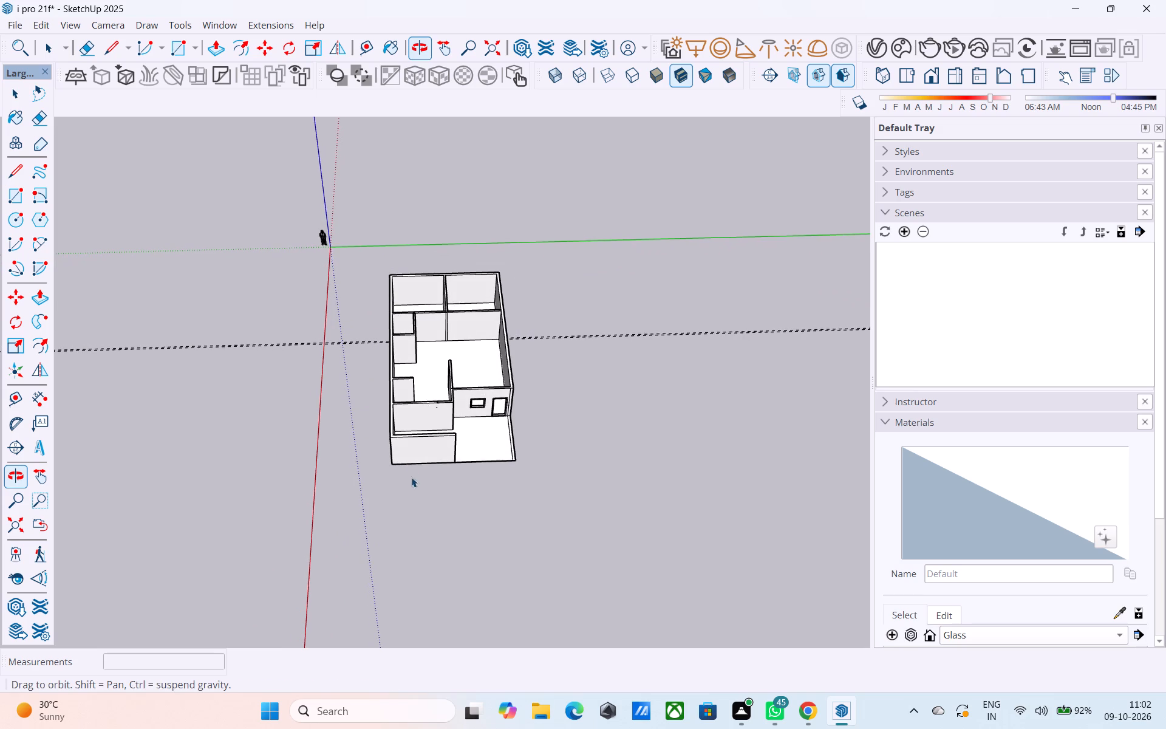
key("r")
middle_click_drag(383, 269, 377, 344)
scroll(394, 314, "up", 10)
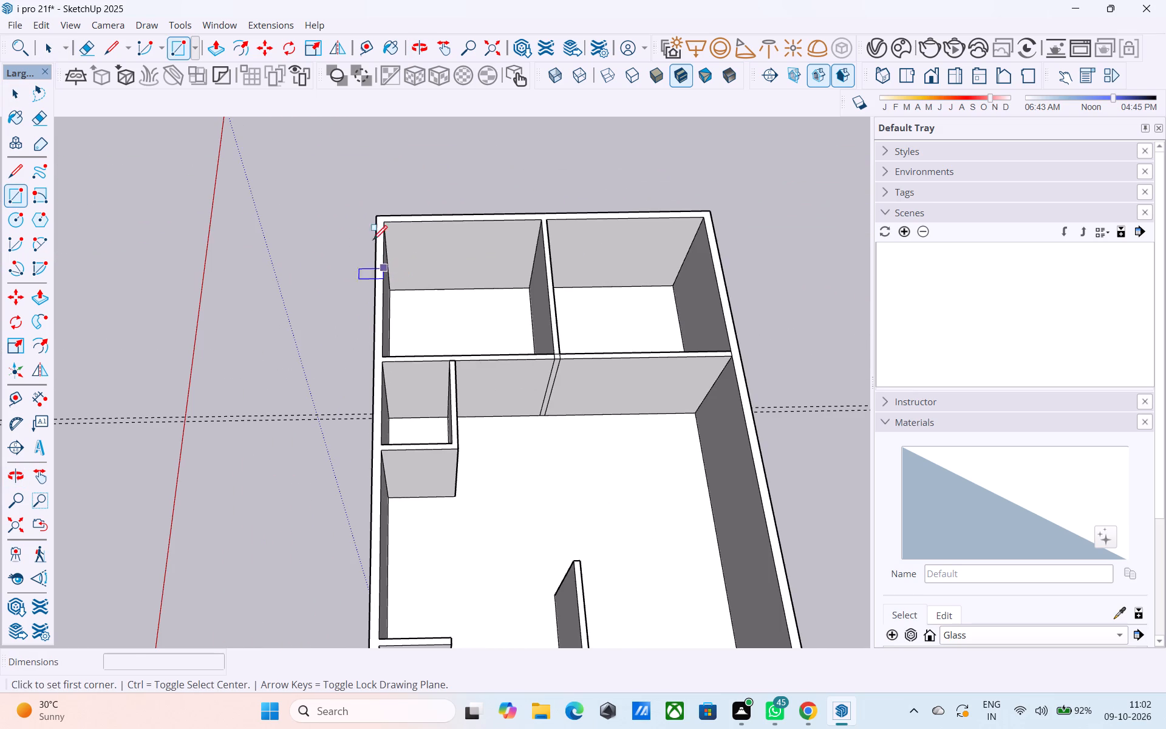
left_click(376, 217)
scroll(377, 219, "down", 7)
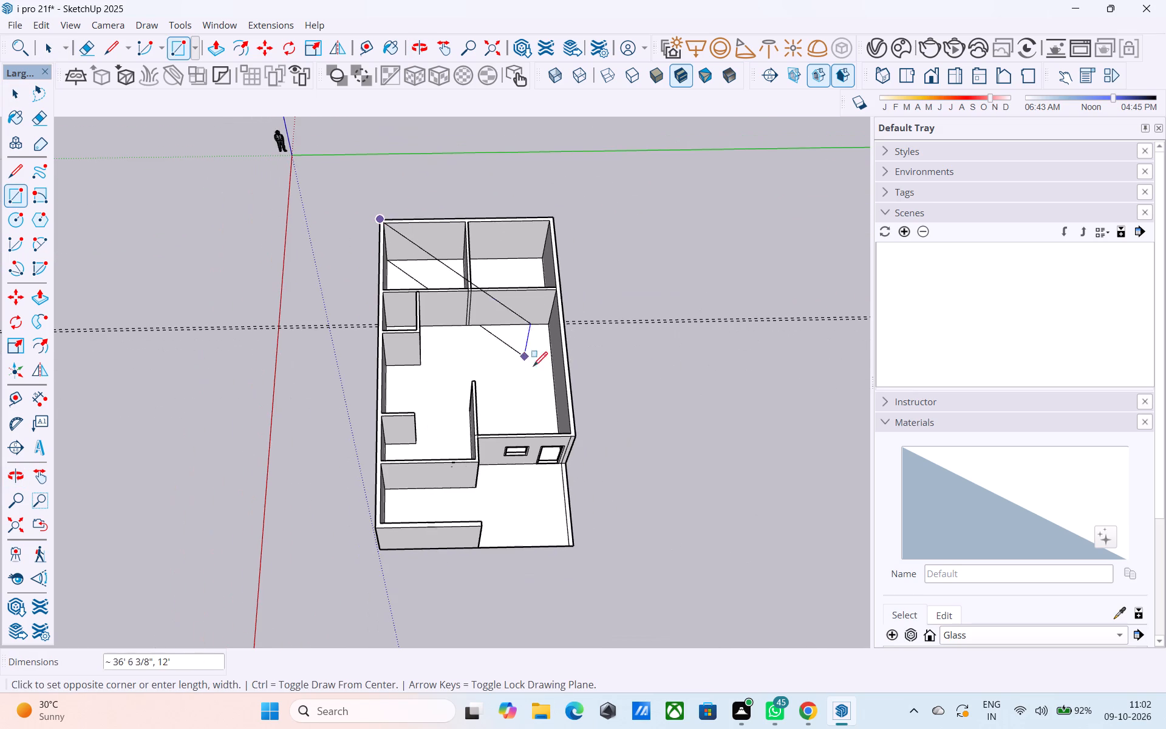
scroll(581, 445, "up", 6)
left_click(573, 430)
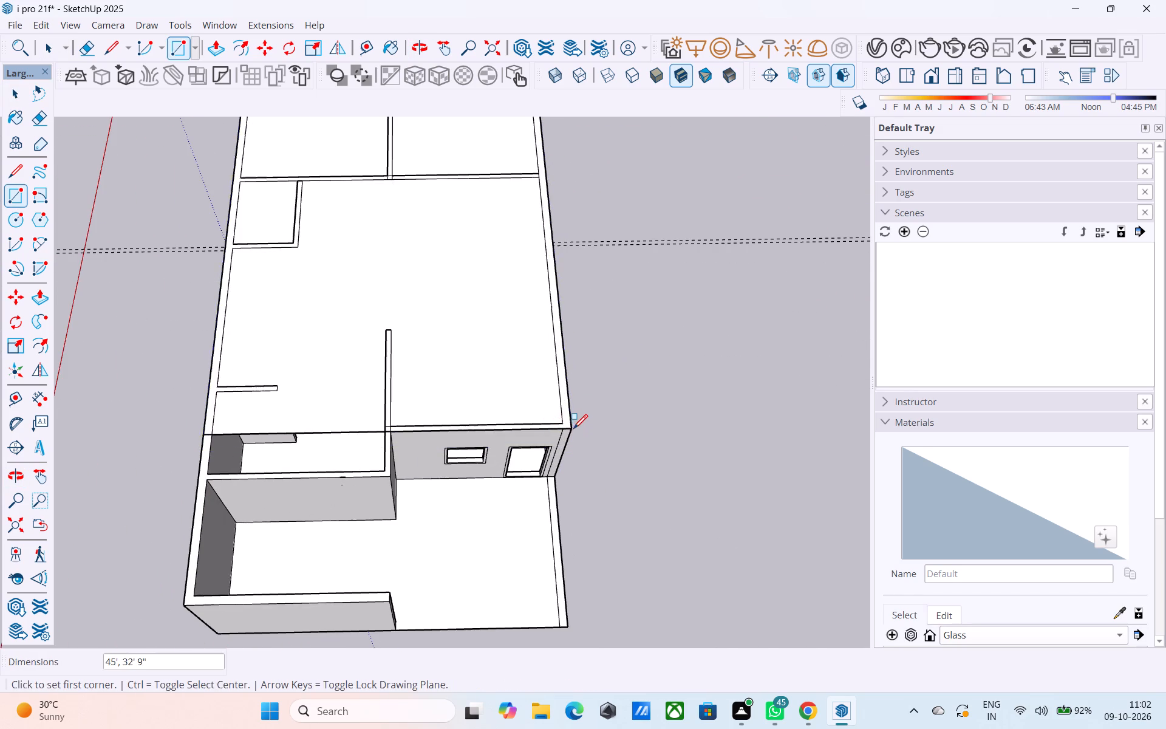
scroll(560, 412, "down", 3)
middle_click(559, 416)
Extrude the rectangle covering the rooms upward by 6" as the roof slab.
key("space")
left_click(503, 391)
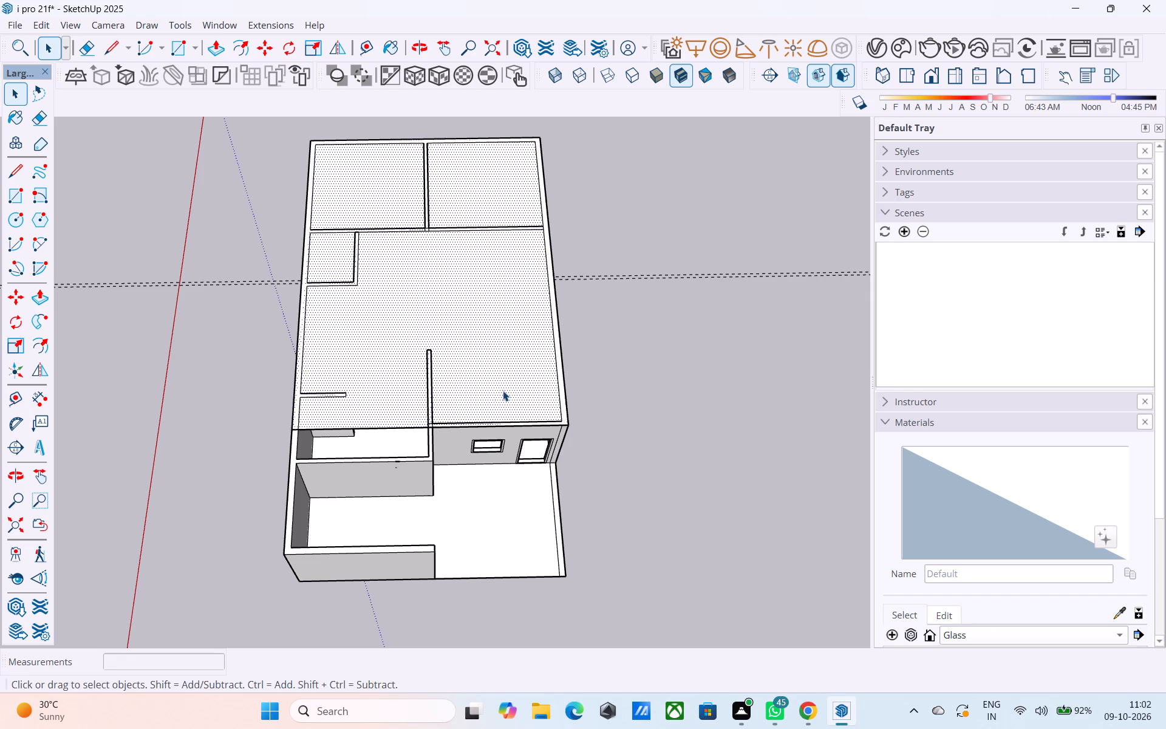
key("p")
left_click(503, 391)
type("6\"")
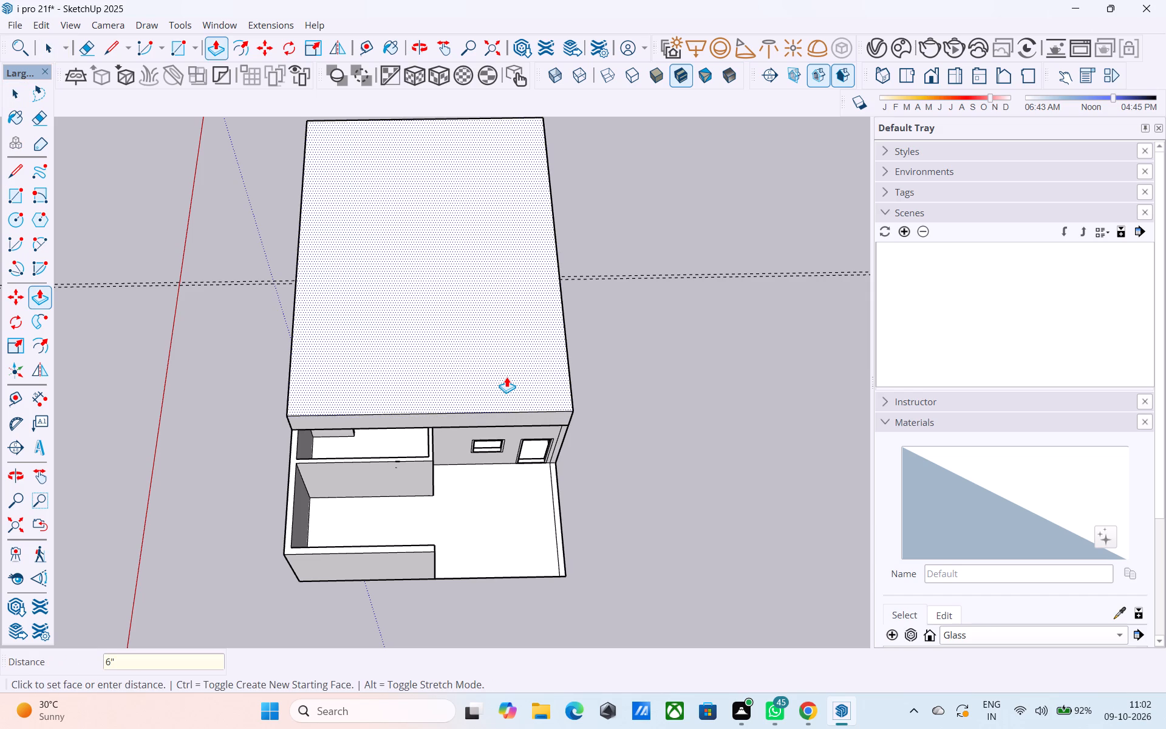
key("Return")
key("space")
Select the whole roof slab and make it a group.
middle_click_drag(410, 457, 403, 402)
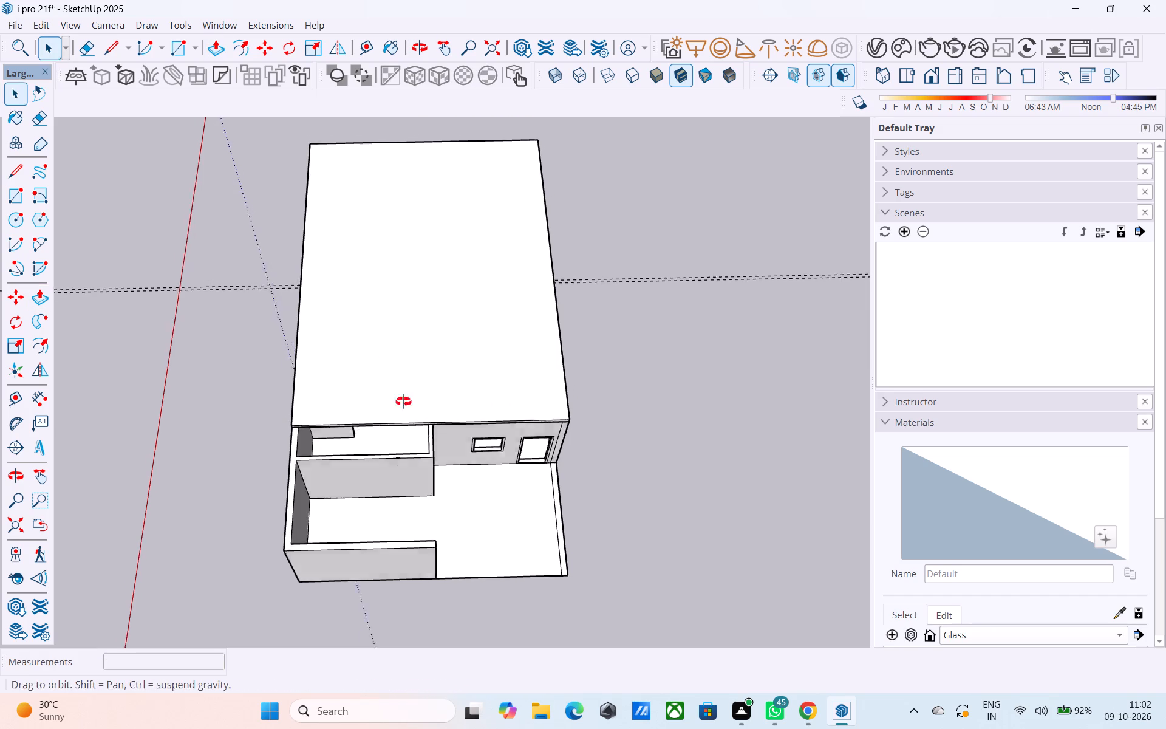
middle_click_drag(403, 402, 389, 338)
scroll(404, 411, "up", 6)
key("l")
scroll(445, 402, "up", 8)
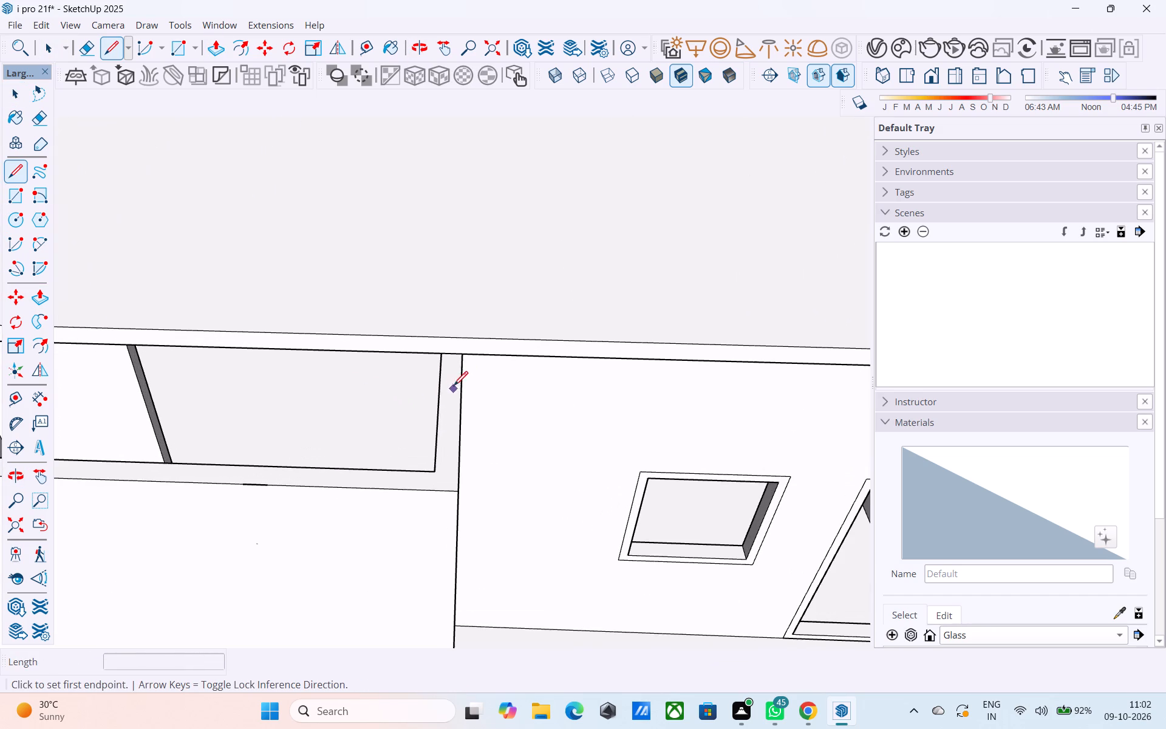
key("space")
double_click(465, 347)
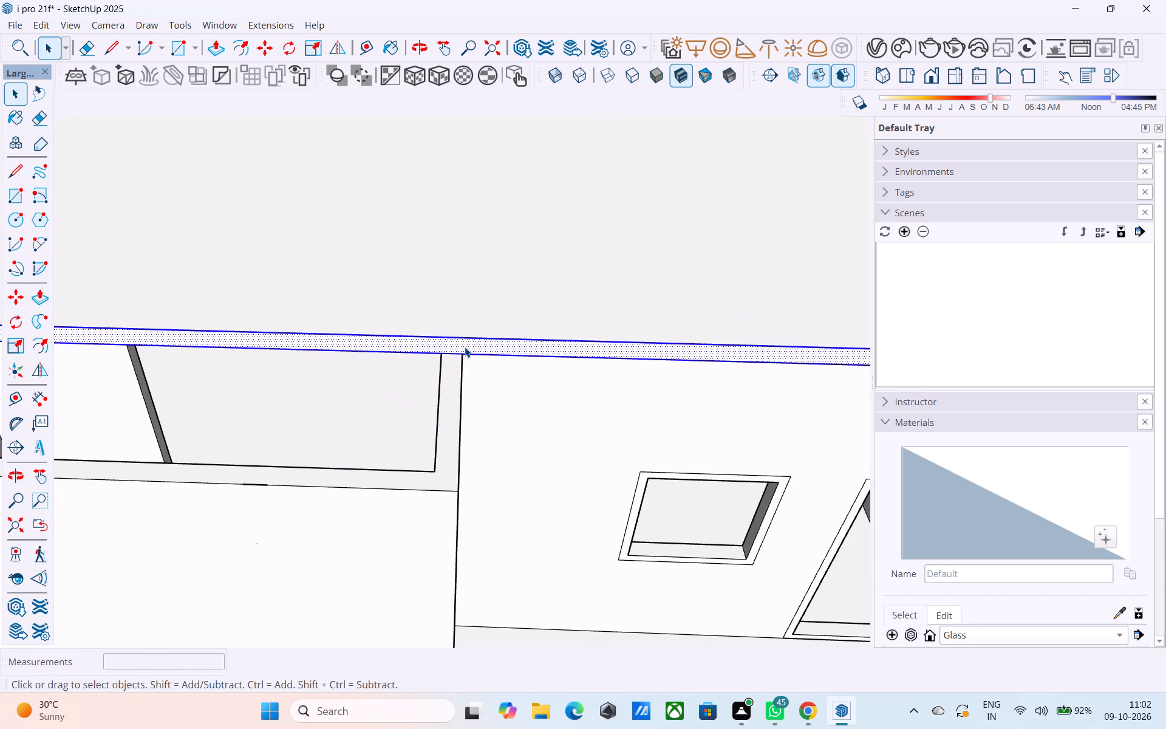
left_click(465, 344)
scroll(466, 341, "down", 12)
triple_click(476, 318)
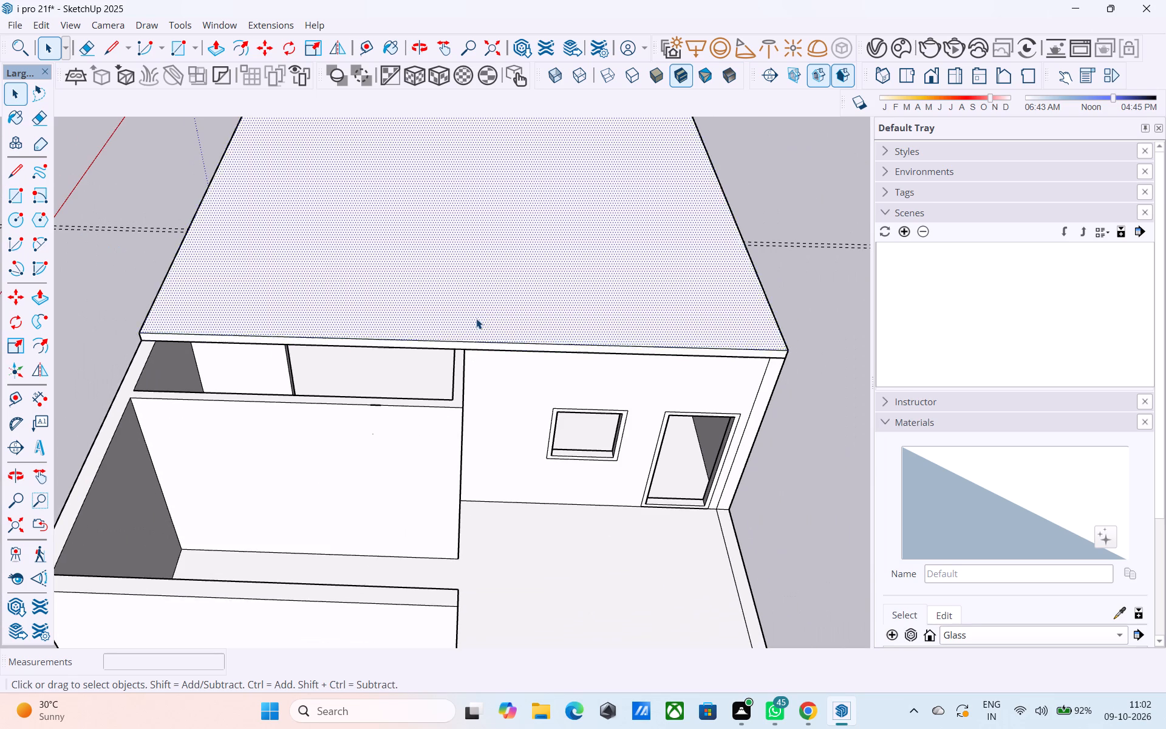
right_click(476, 317)
left_click(531, 460)
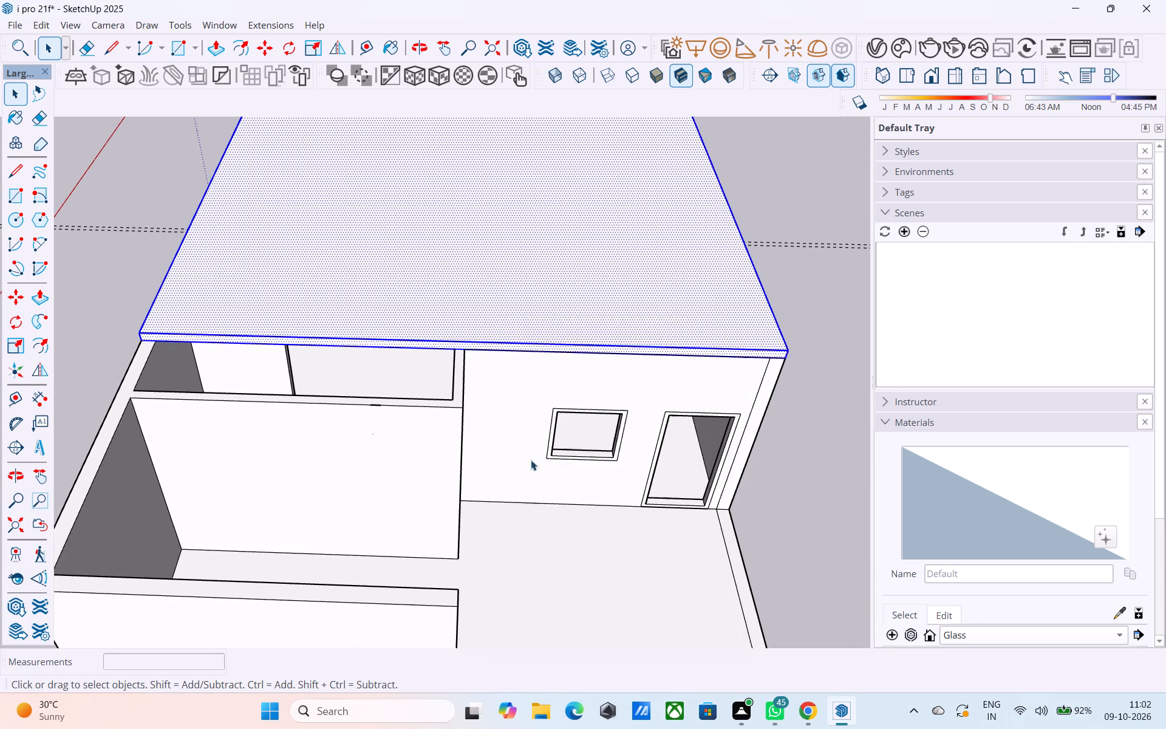
Draw a line across the thickness of the roof slab's front edge, above the corner where the room wall meets the window wall.
key("l")
scroll(459, 377, "up", 10)
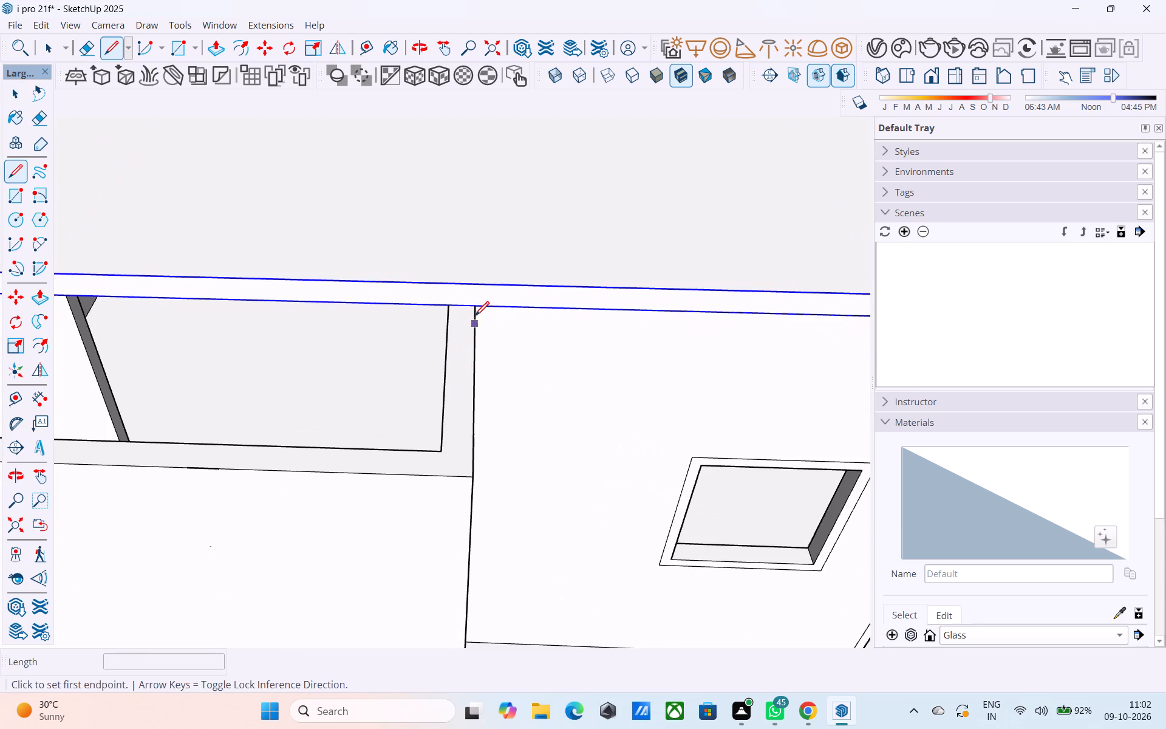
left_click(475, 311)
left_click(480, 287)
scroll(485, 299, "down", 10)
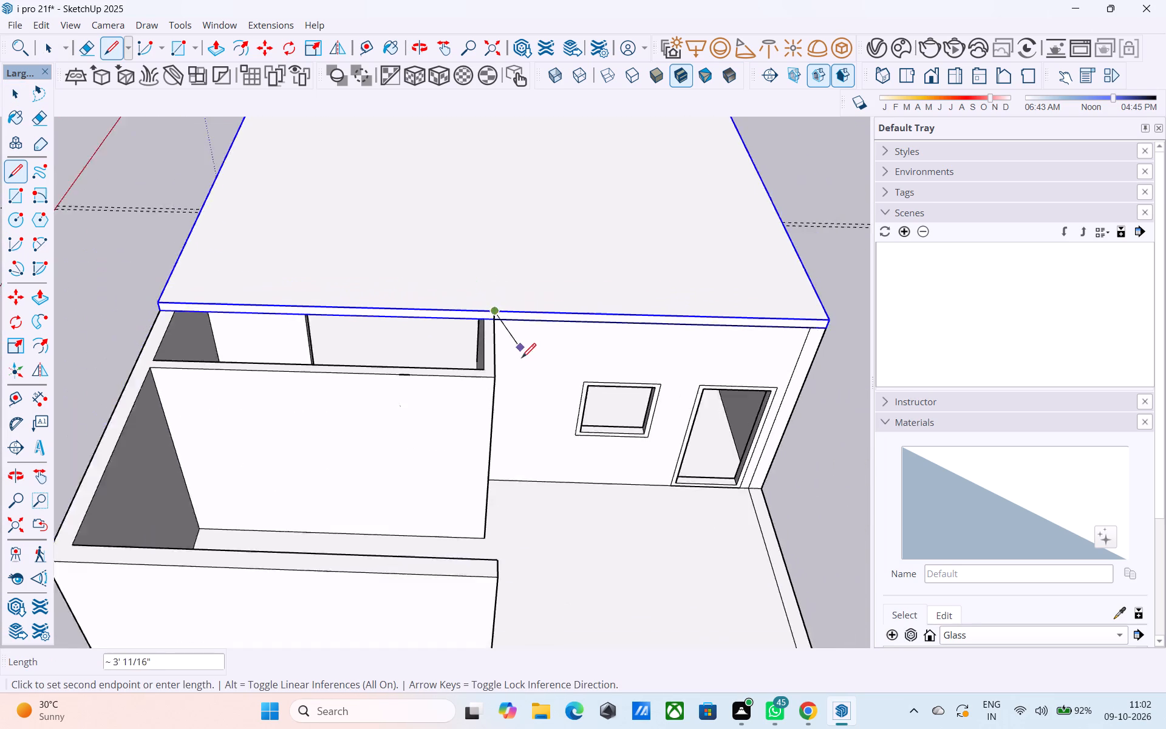
scroll(522, 359, "down", 7)
Inside the roof slab group, split its front edge face with a line above the corner between the room wall and window wall.
key("space")
double_click(462, 313)
scroll(479, 323, "up", 4)
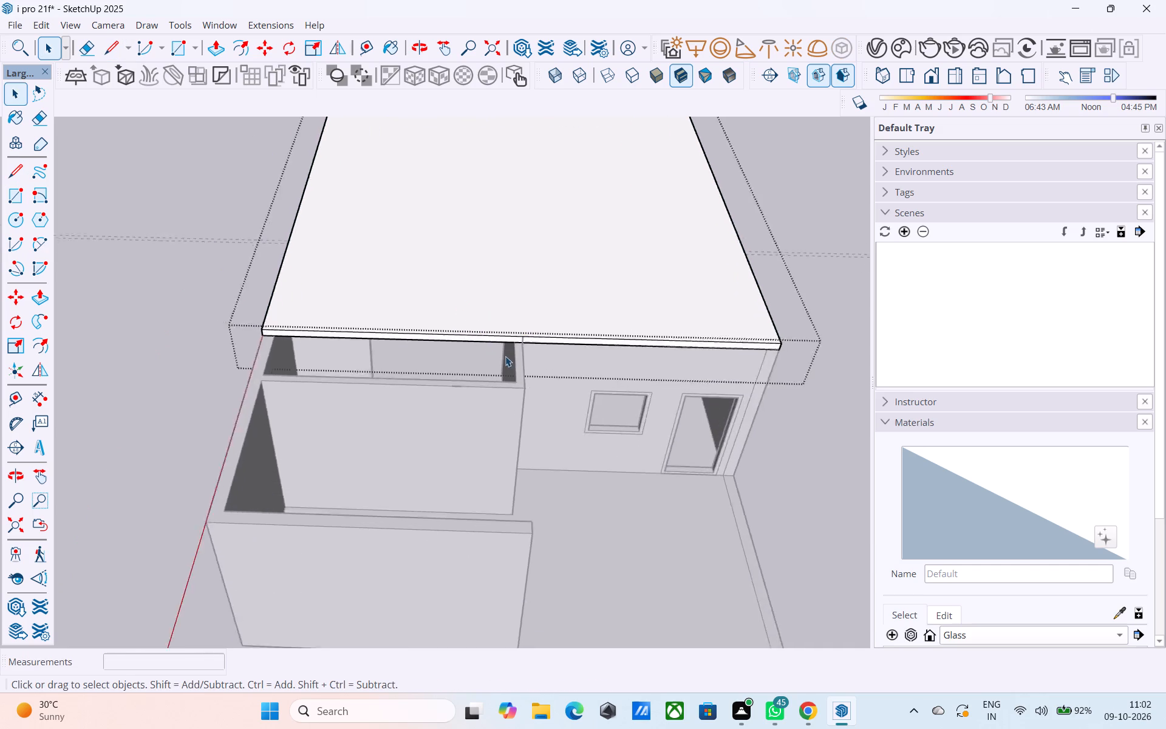
scroll(505, 356, "up", 8)
key("l")
scroll(540, 338, "up", 4)
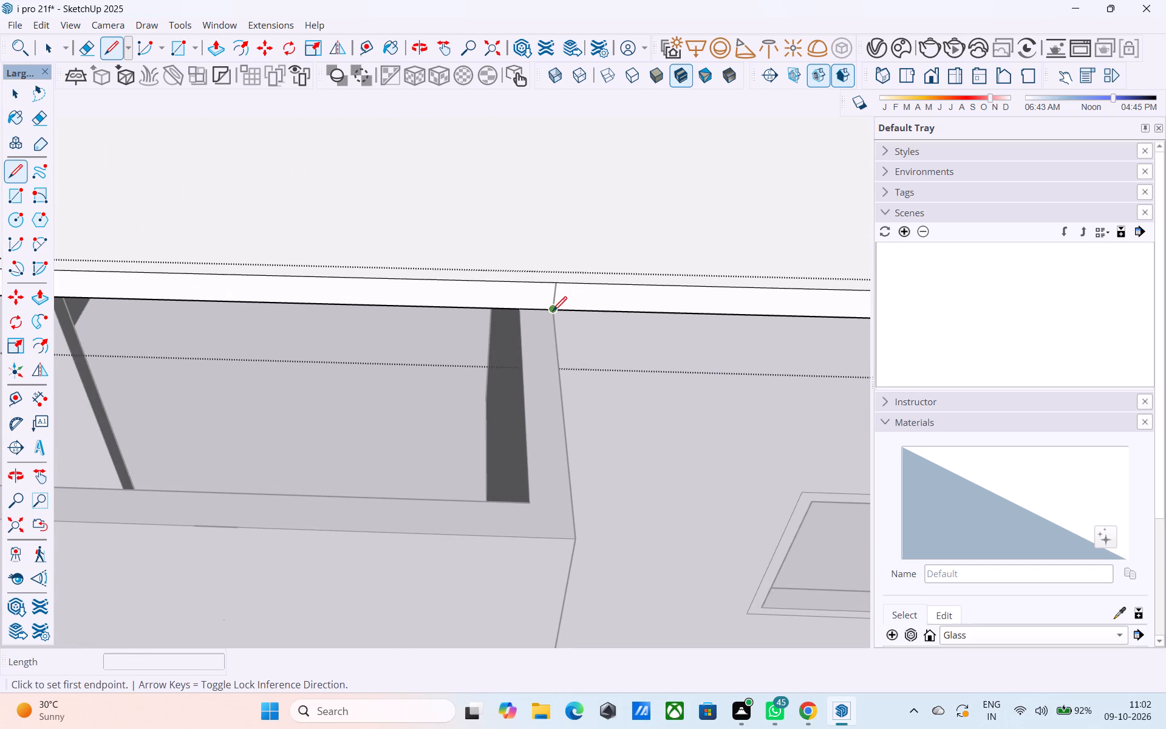
left_click(553, 312)
left_click(558, 289)
scroll(560, 295, "down", 9)
Extend the split section of the slab's front edge 4' 3" to the room's front wall, and leave the slab group.
key("space")
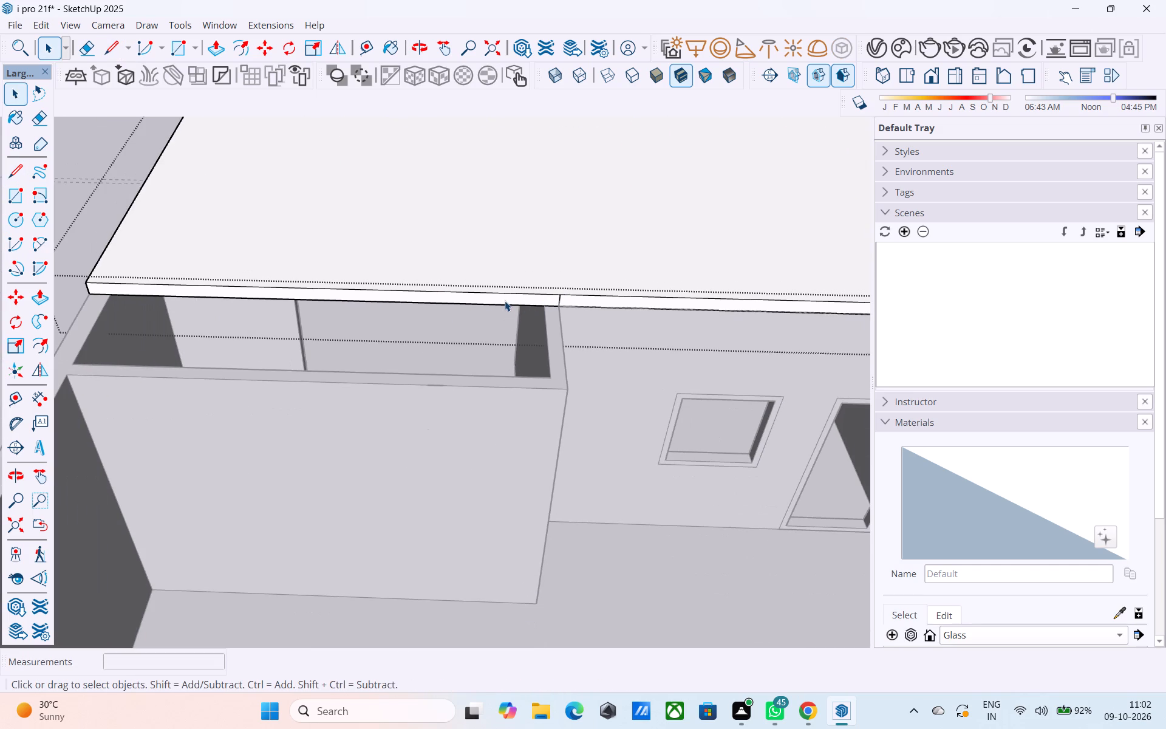
left_click(505, 300)
key("p")
left_click(505, 298)
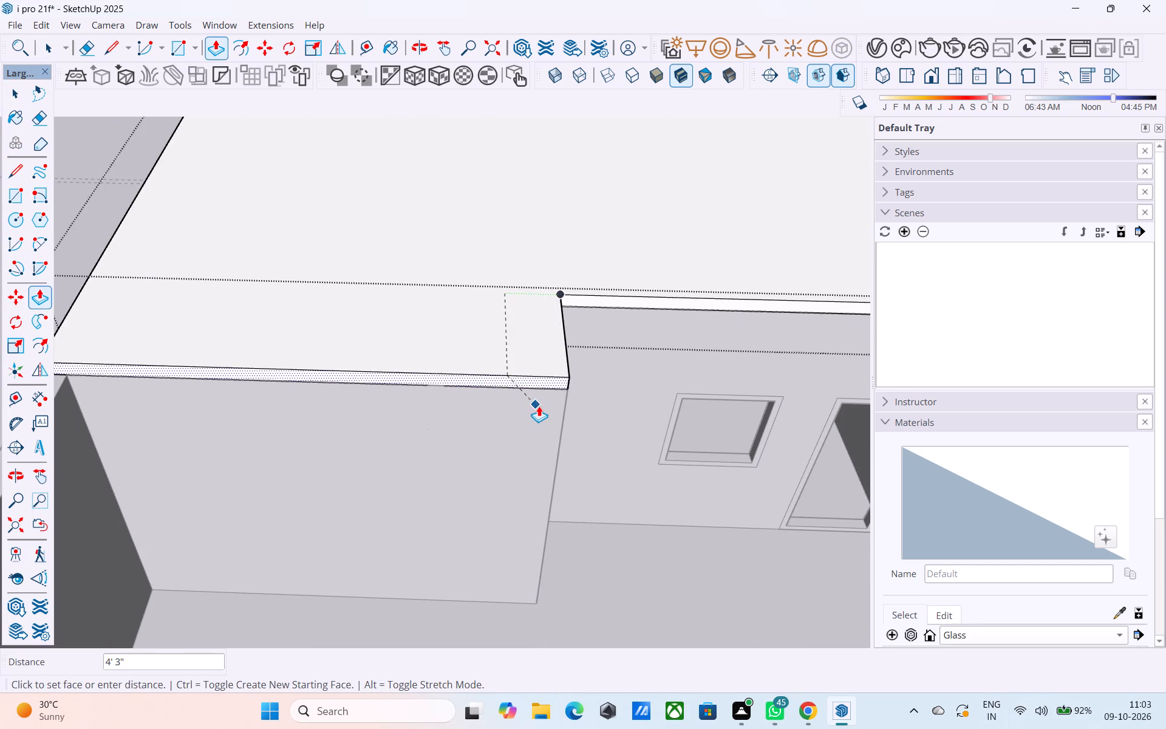
left_click(539, 406)
scroll(519, 393, "down", 9)
middle_click_drag(477, 405, 606, 400)
key("l")
key("space")
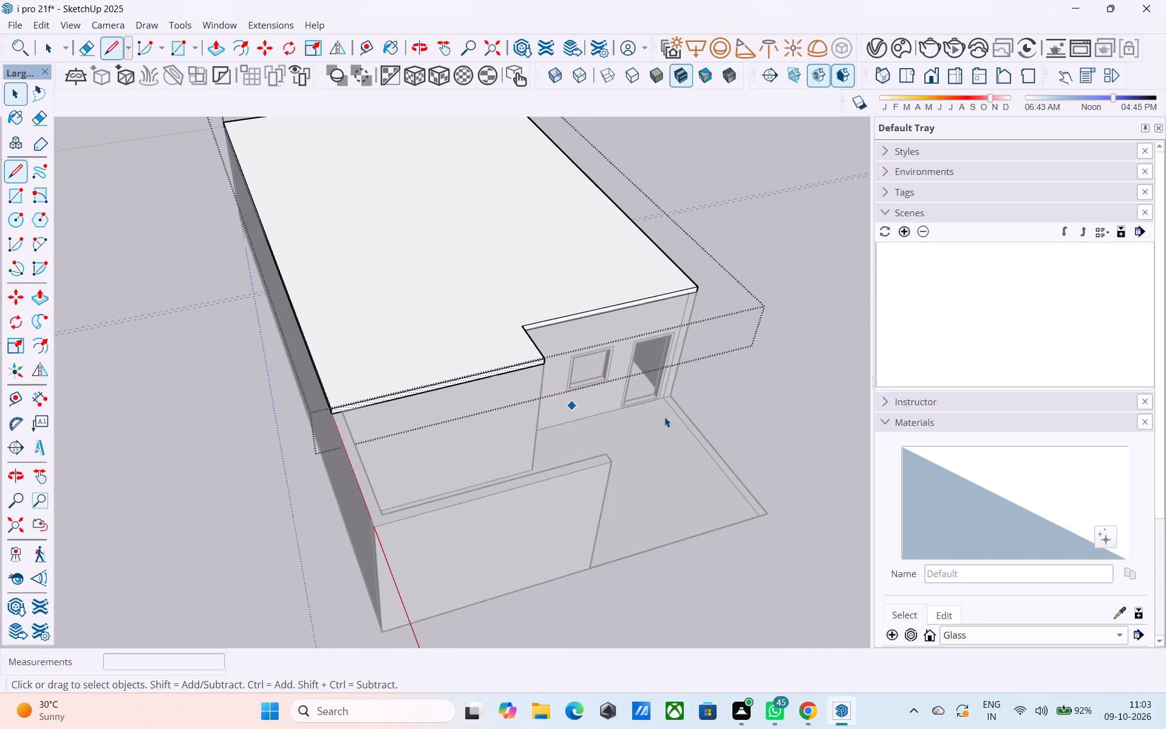
left_click(746, 394)
Inside the house group, draw a line across the side wall's top where it meets the slab's front corner.
double_click(485, 423)
key("l")
scroll(377, 419, "up", 7)
left_click(321, 407)
left_click(298, 412)
scroll(459, 428, "down", 5)
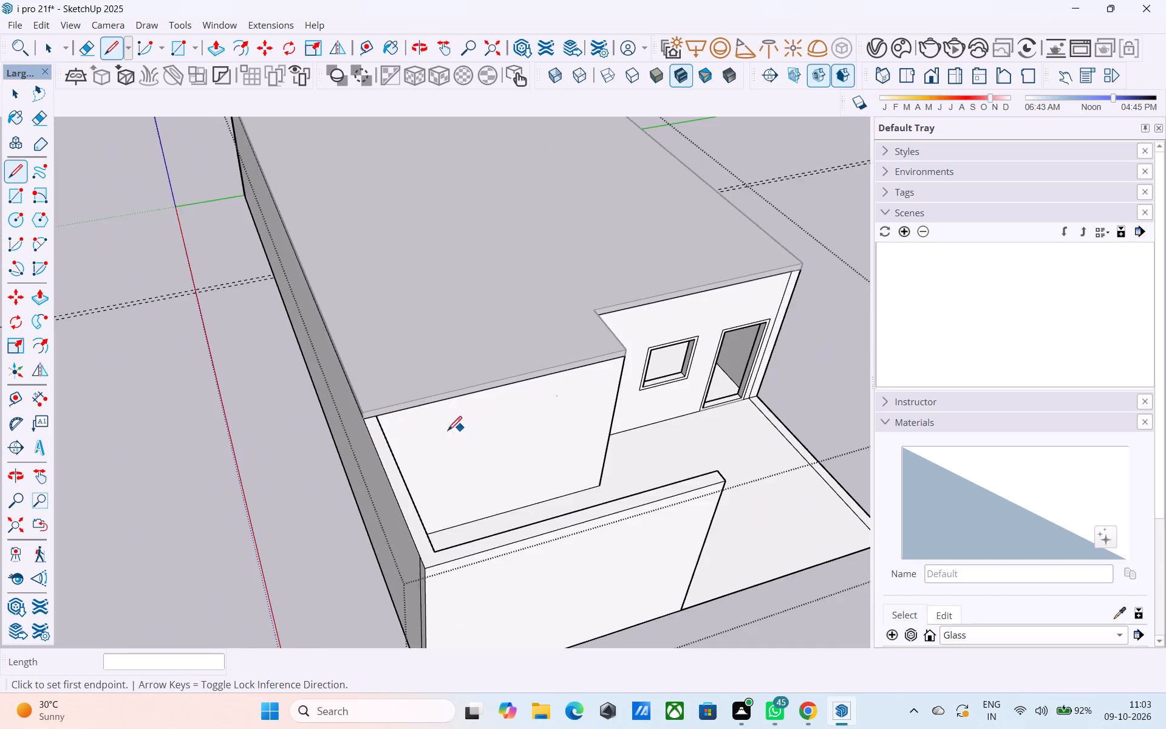
scroll(414, 426, "down", 4)
Raise the L-shaped top of the front wall and its side return by 6", level with the roof slab's top.
key("space")
left_click(398, 445)
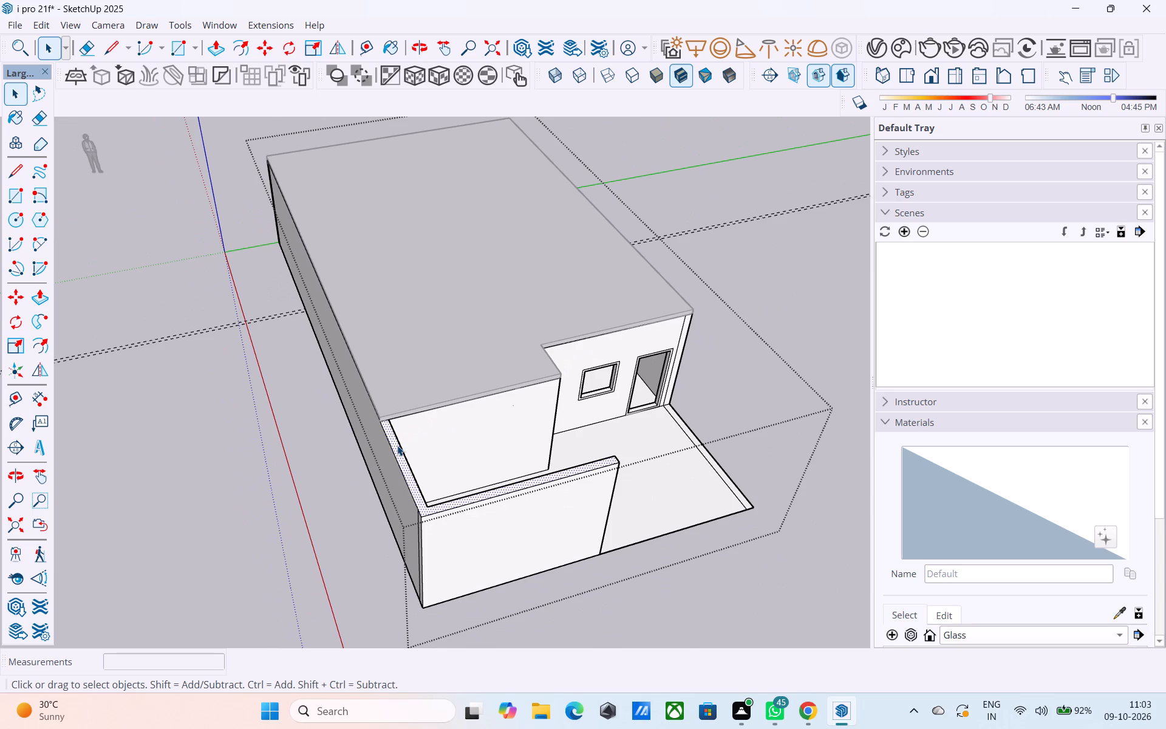
key("p")
left_click(397, 445)
left_click(420, 304)
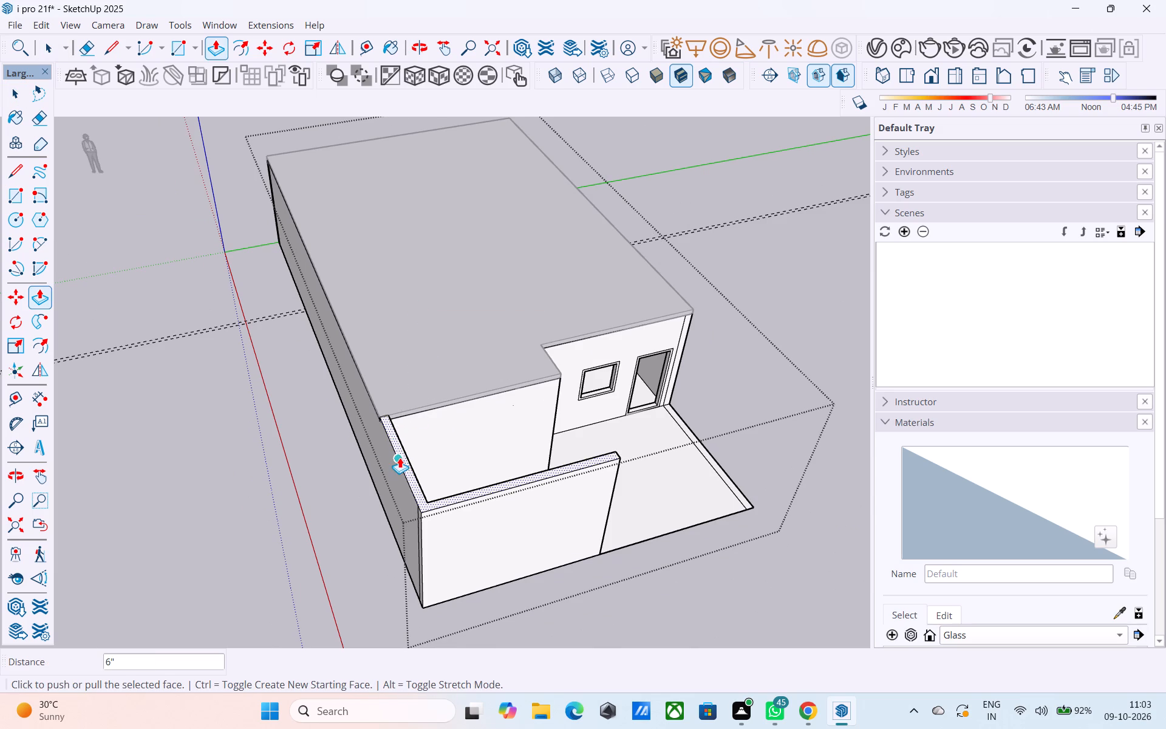
Raise the L-shaped top of the front wall and its side return by another 12'.
left_click(406, 457)
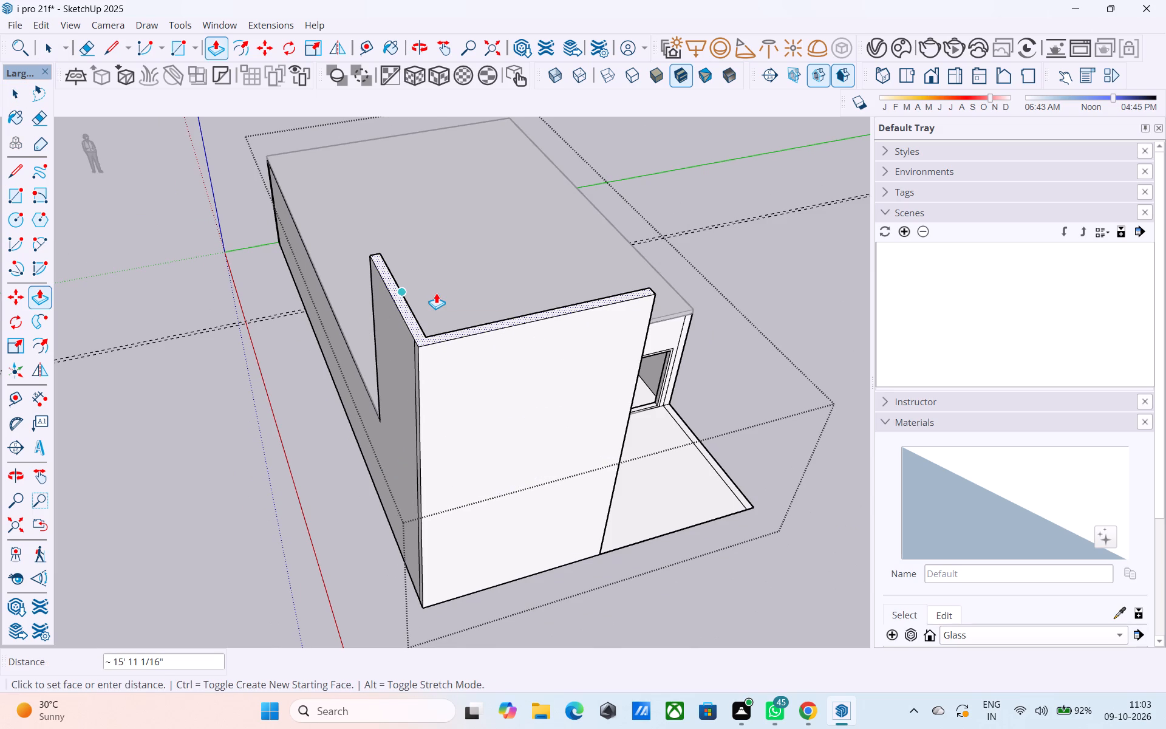
type("12'")
key("Return")
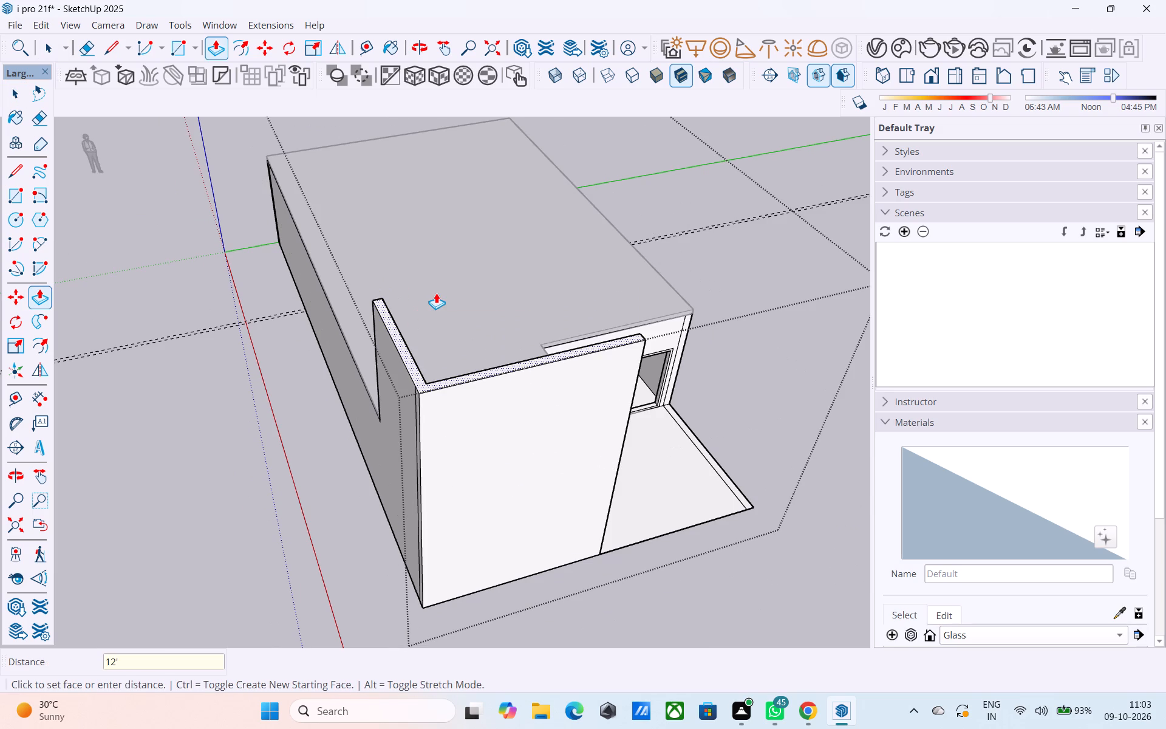
scroll(437, 298, "down", 4)
middle_click_drag(477, 358, 357, 221)
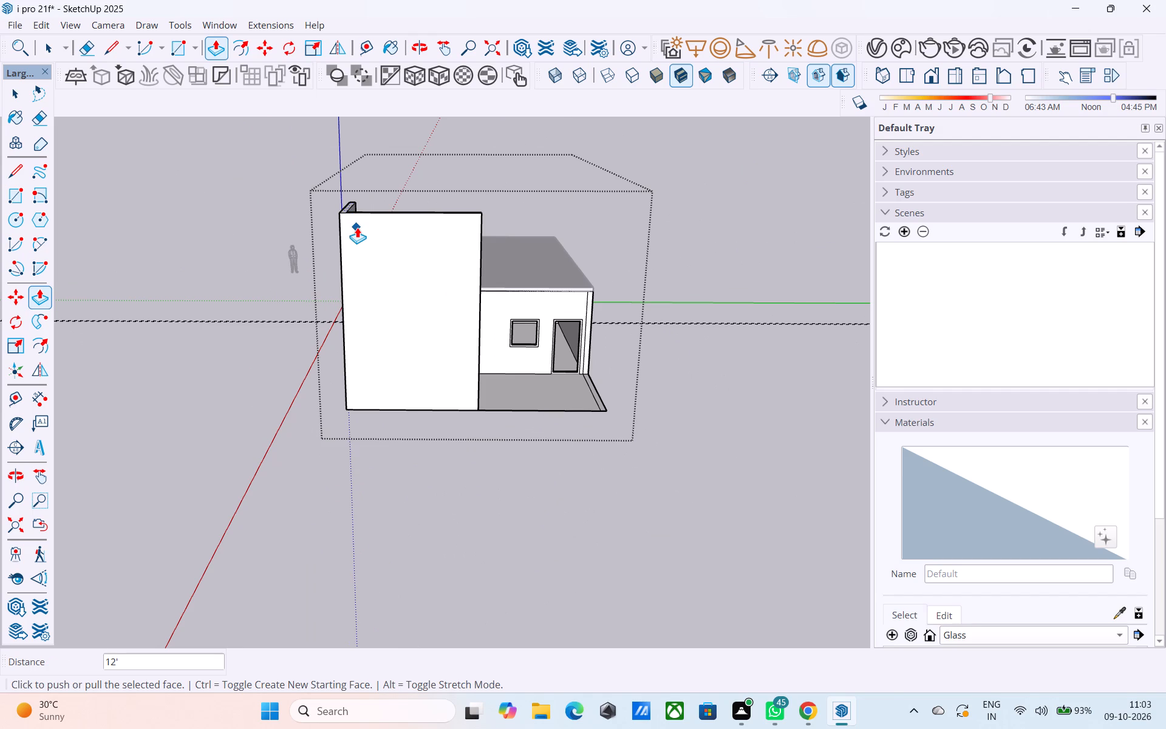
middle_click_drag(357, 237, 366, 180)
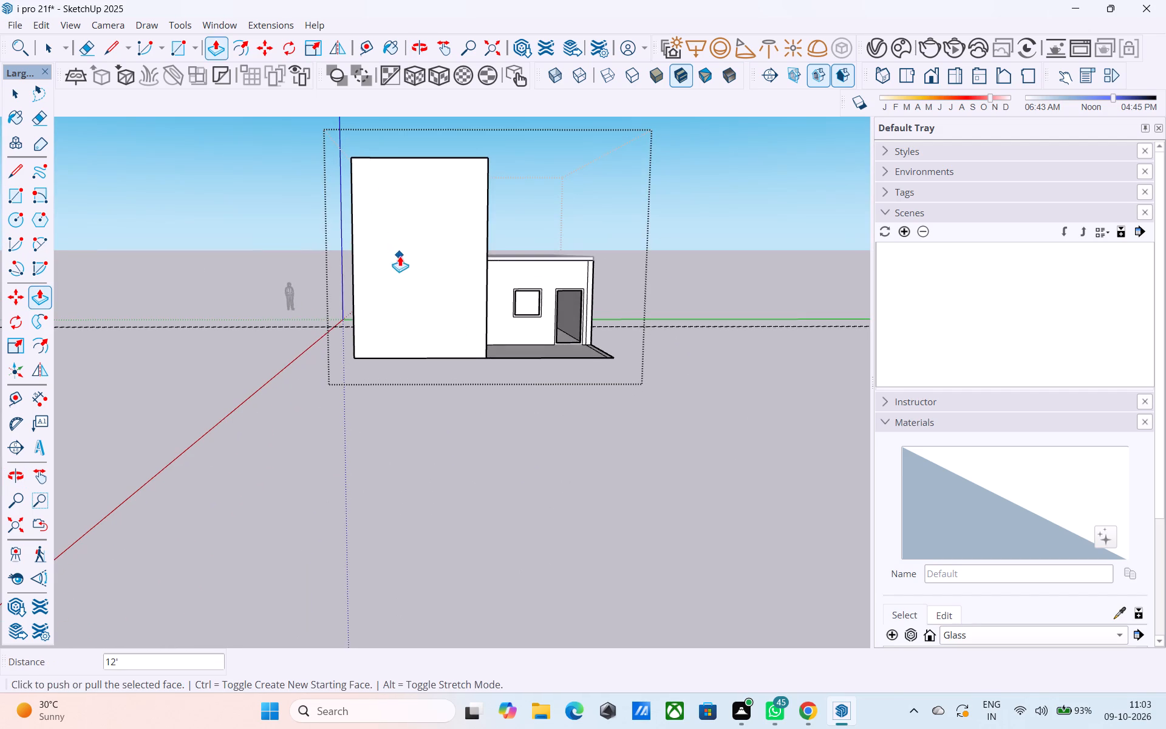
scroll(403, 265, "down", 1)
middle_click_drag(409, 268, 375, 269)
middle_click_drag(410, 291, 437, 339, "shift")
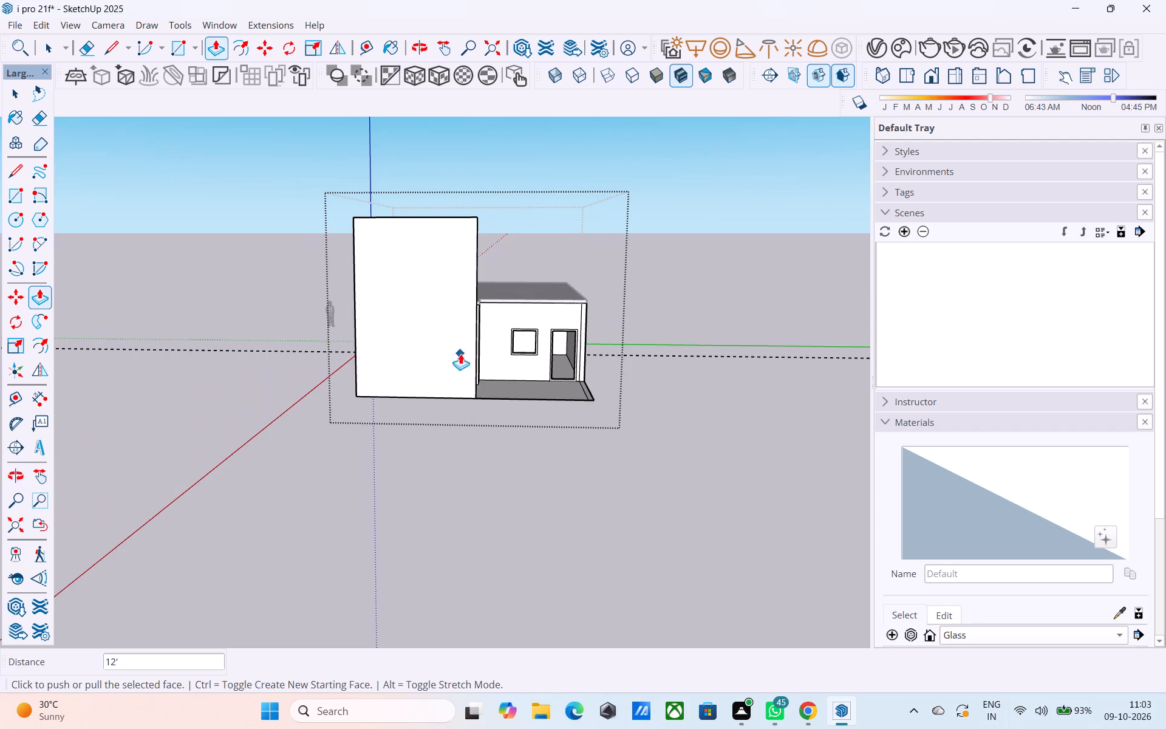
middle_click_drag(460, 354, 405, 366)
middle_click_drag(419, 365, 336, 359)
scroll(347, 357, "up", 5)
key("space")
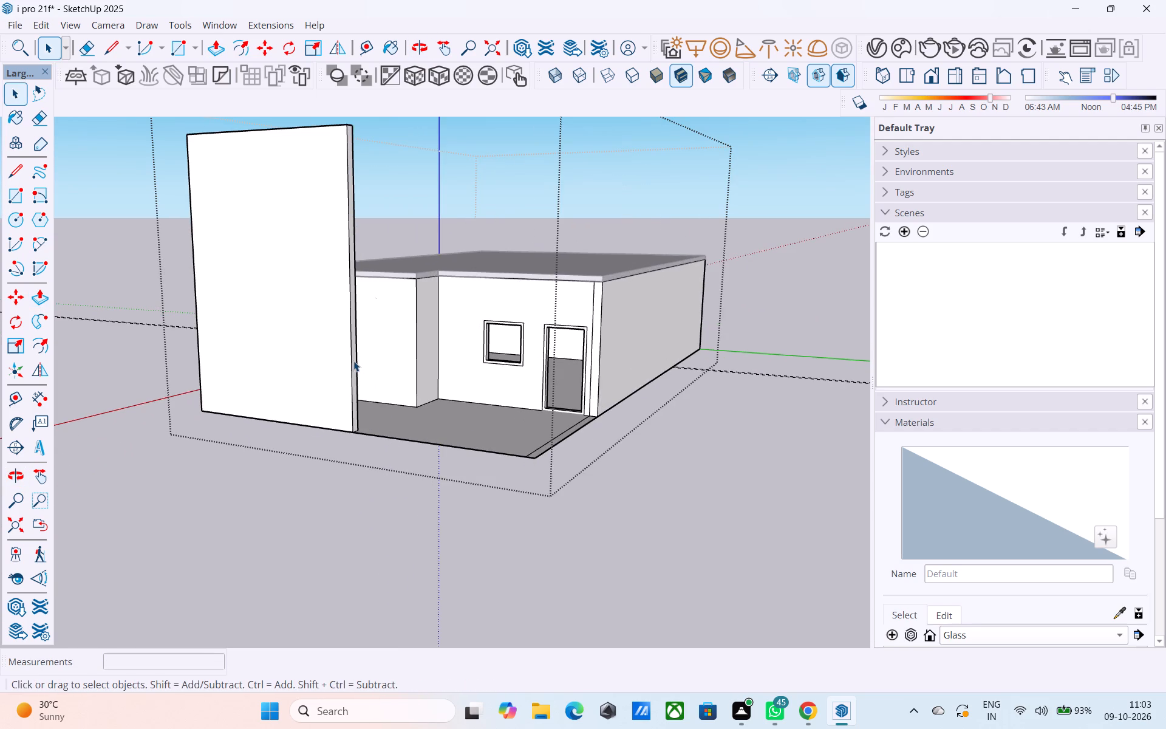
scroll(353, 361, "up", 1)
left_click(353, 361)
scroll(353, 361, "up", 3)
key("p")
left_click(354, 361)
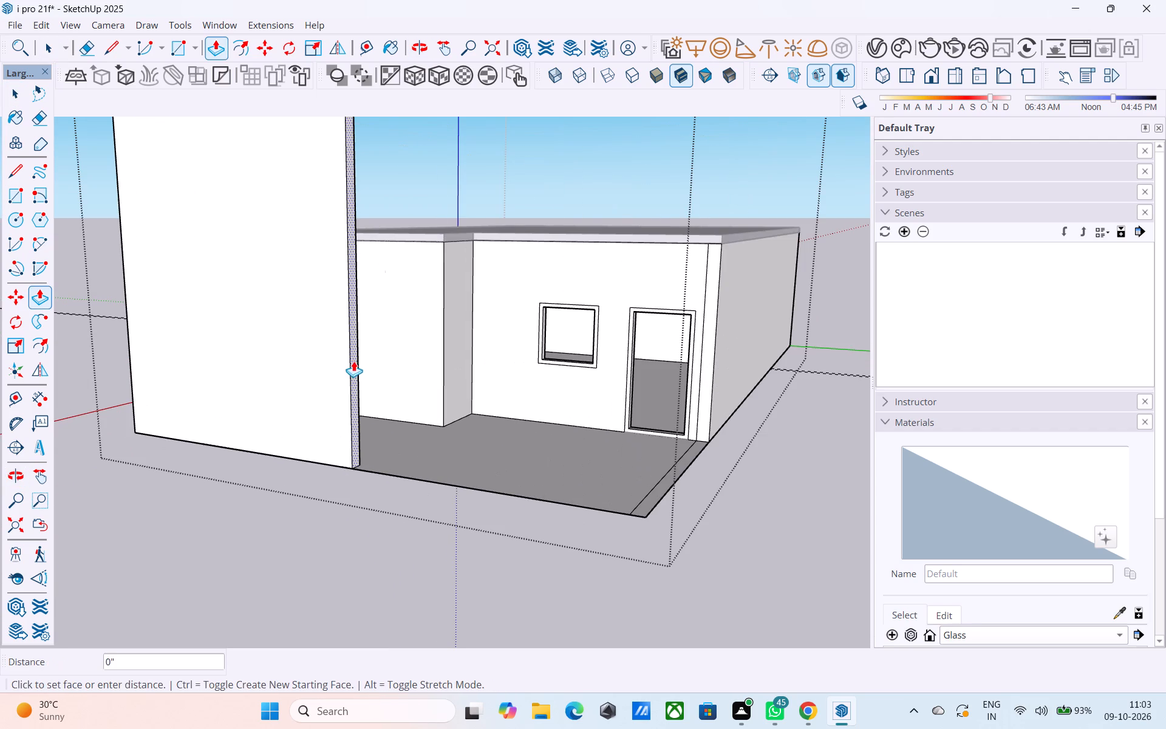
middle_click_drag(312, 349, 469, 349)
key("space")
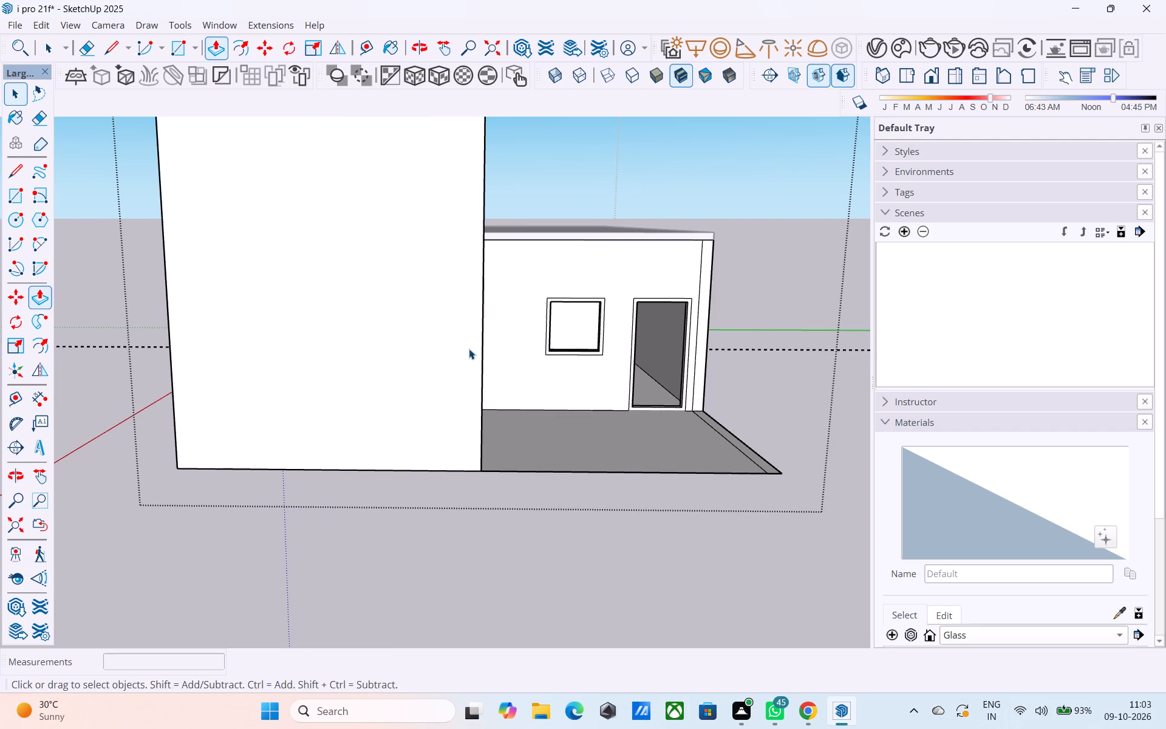
Place a vertical guide on the tall front wall, 12' from its outer edge at the side return.
key("t")
left_click(172, 340)
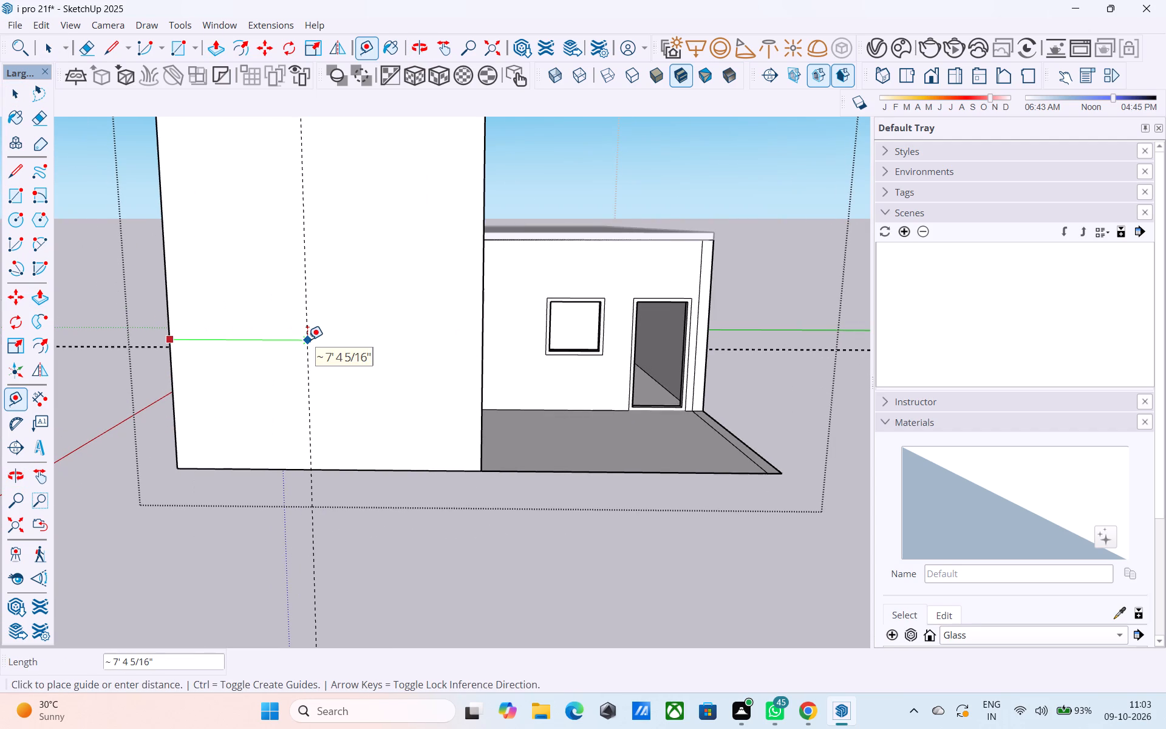
type("12'")
key("Return")
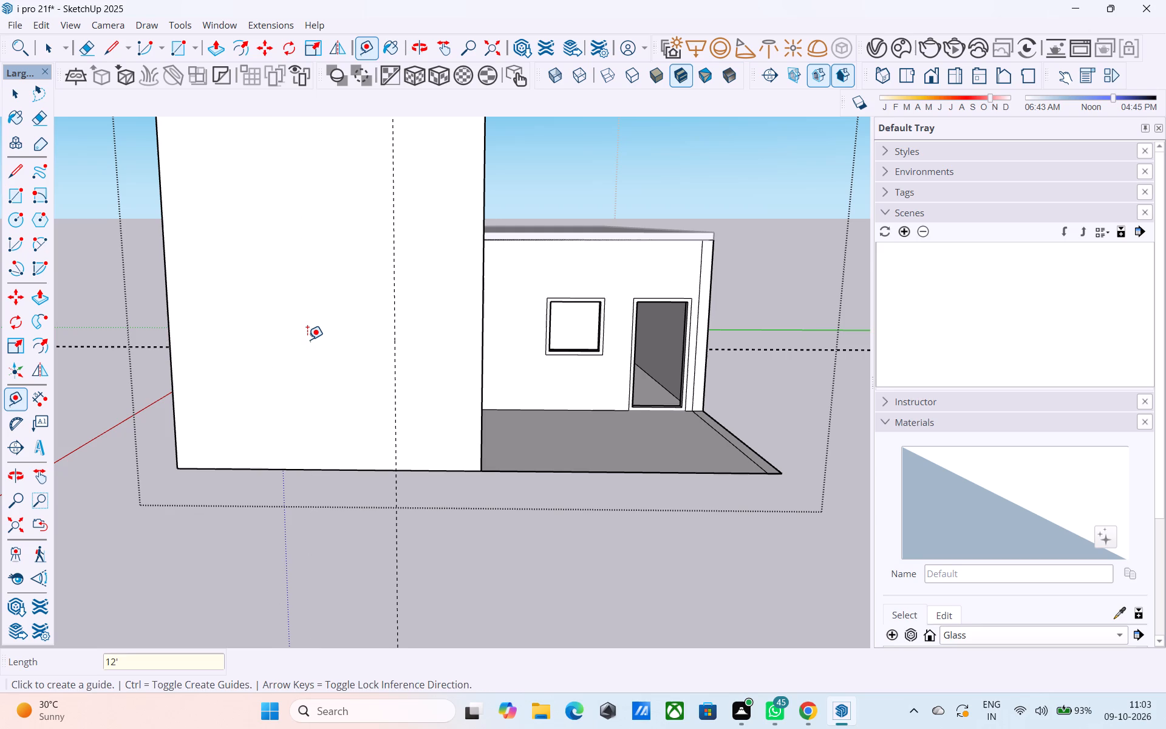
key("space")
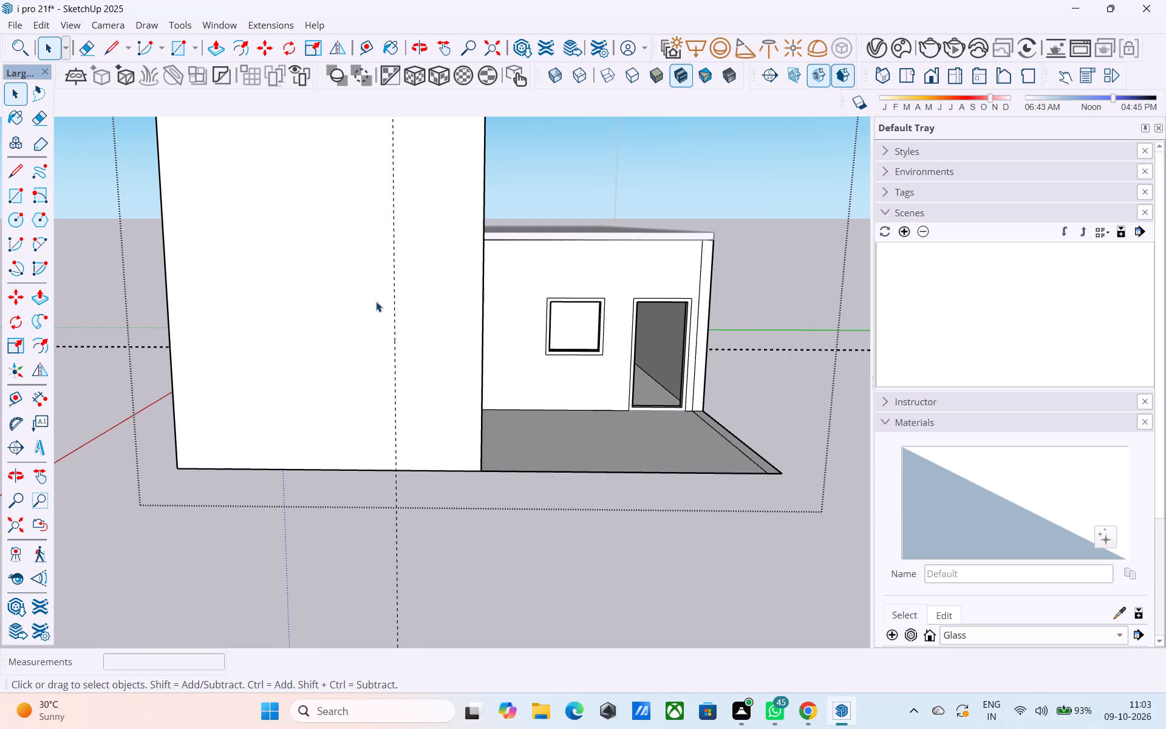
Push the tall front wall's free end face back 4' 7 1/2" to the 12' guide, and leave the house group.
middle_click_drag(491, 324, 304, 380)
scroll(255, 413, "up", 1)
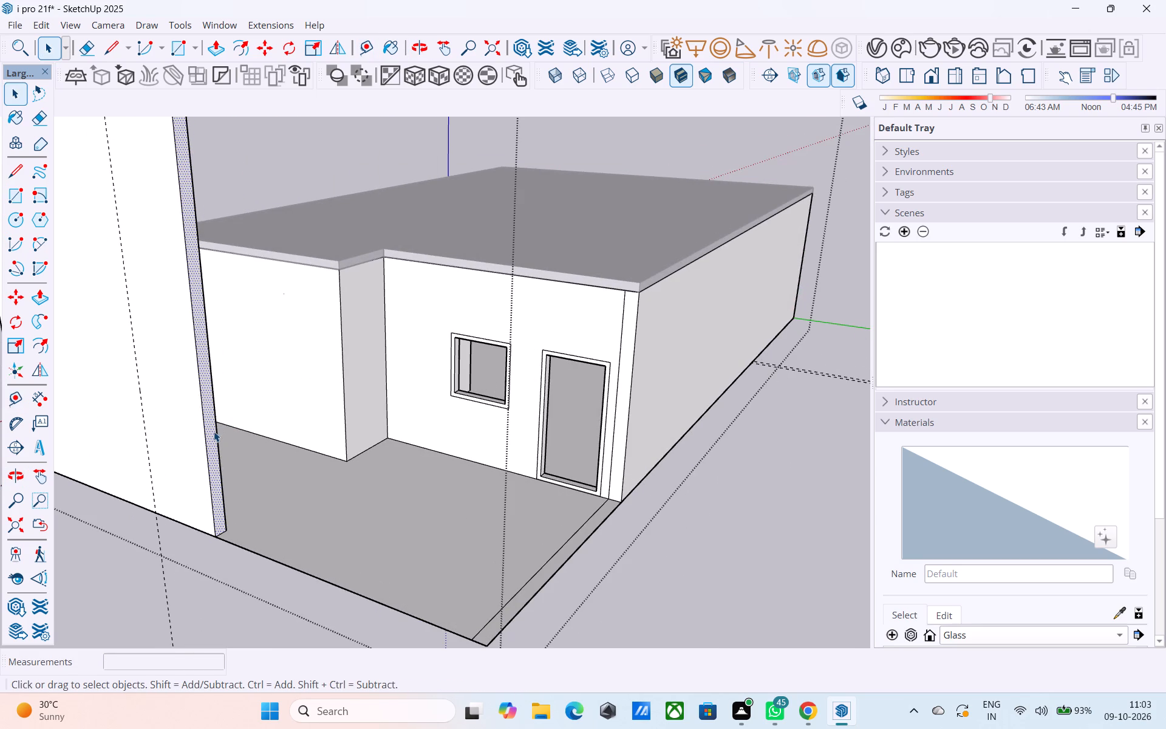
left_click(214, 431)
key("p")
left_click(214, 431)
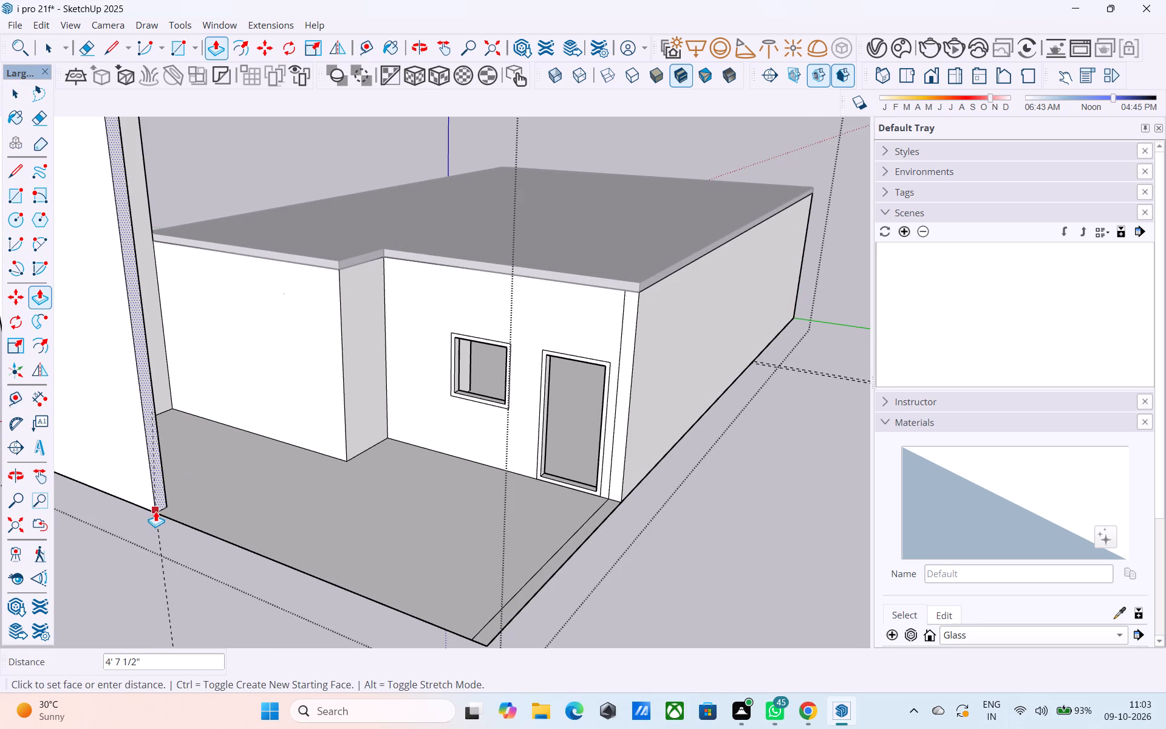
left_click(155, 511)
middle_click_drag(182, 511, 409, 461)
scroll(414, 460, "down", 11)
key("space")
left_click(568, 459)
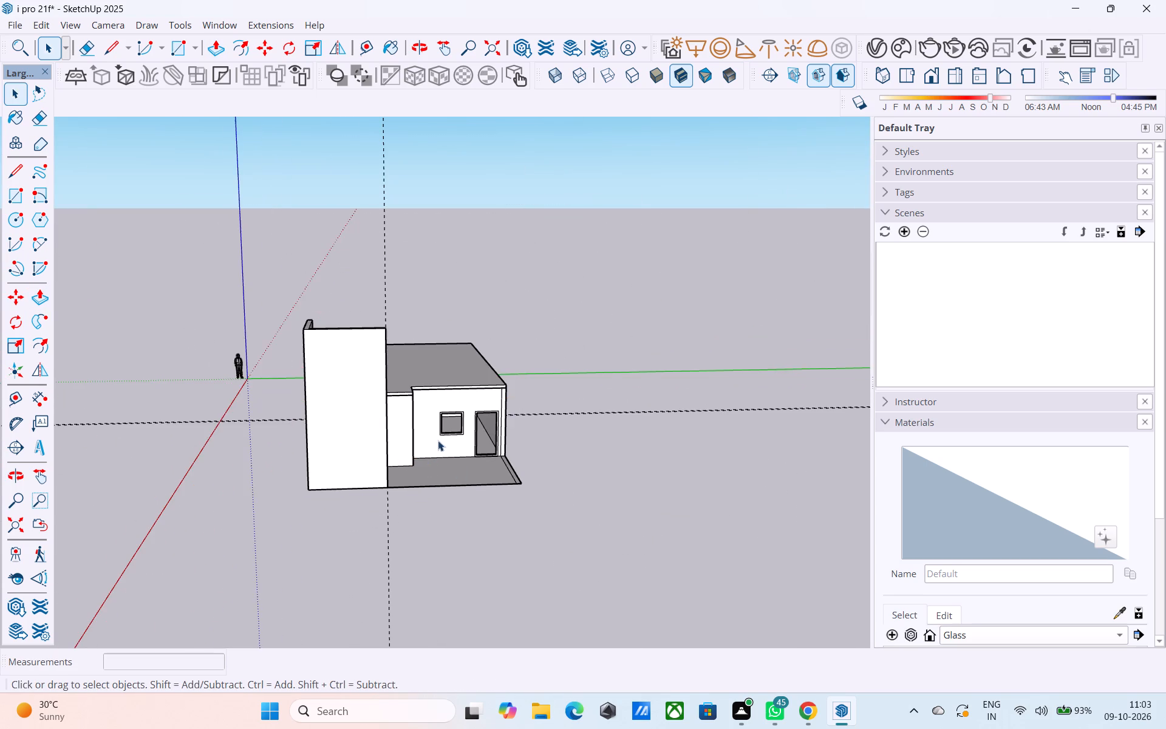
Inside the roof slab group, pull the recessed front edge above the window and door flush with the projecting section, and leave the group.
middle_click_drag(438, 440, 437, 604)
middle_click_drag(434, 530, 434, 550)
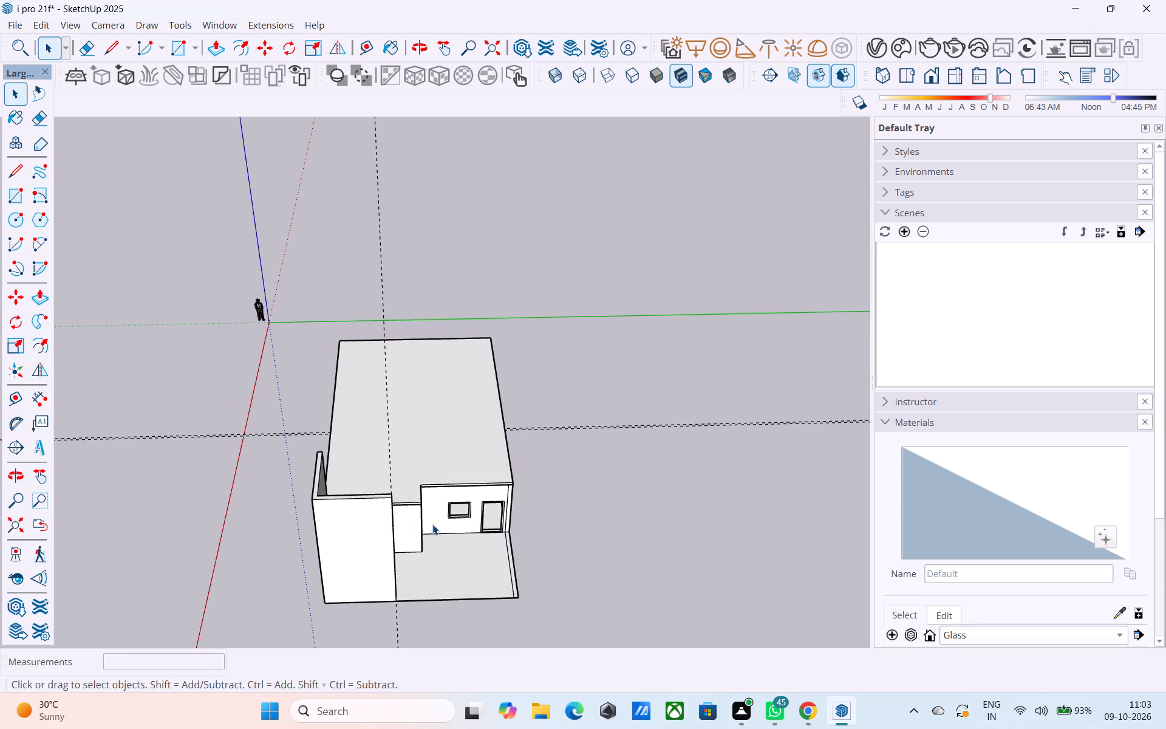
middle_click_drag(432, 524, 442, 500)
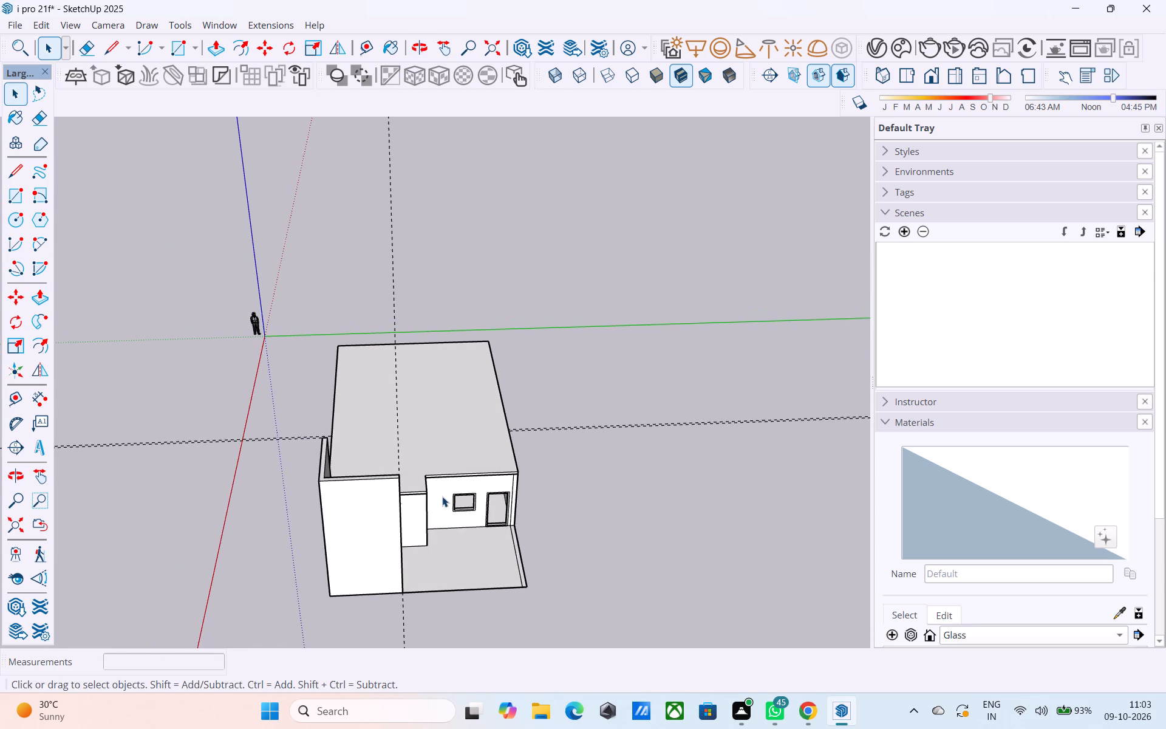
middle_click_drag(442, 496, 460, 418)
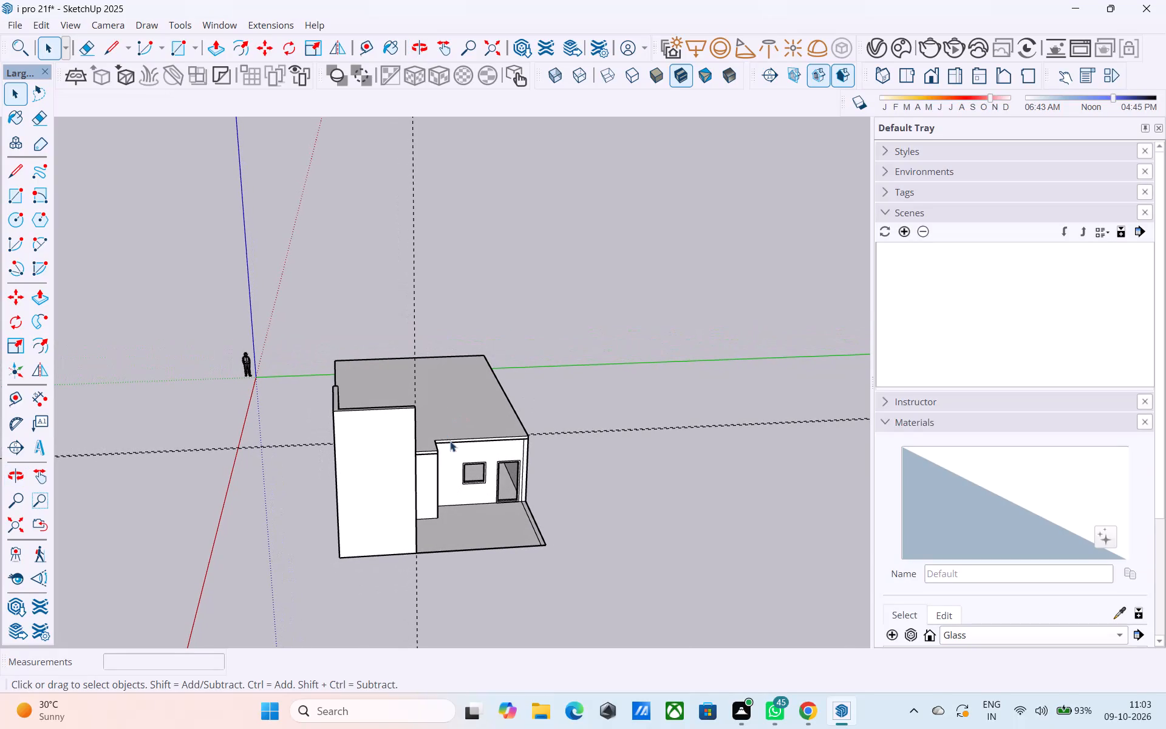
middle_click_drag(462, 450, 457, 464)
scroll(457, 464, "up", 7)
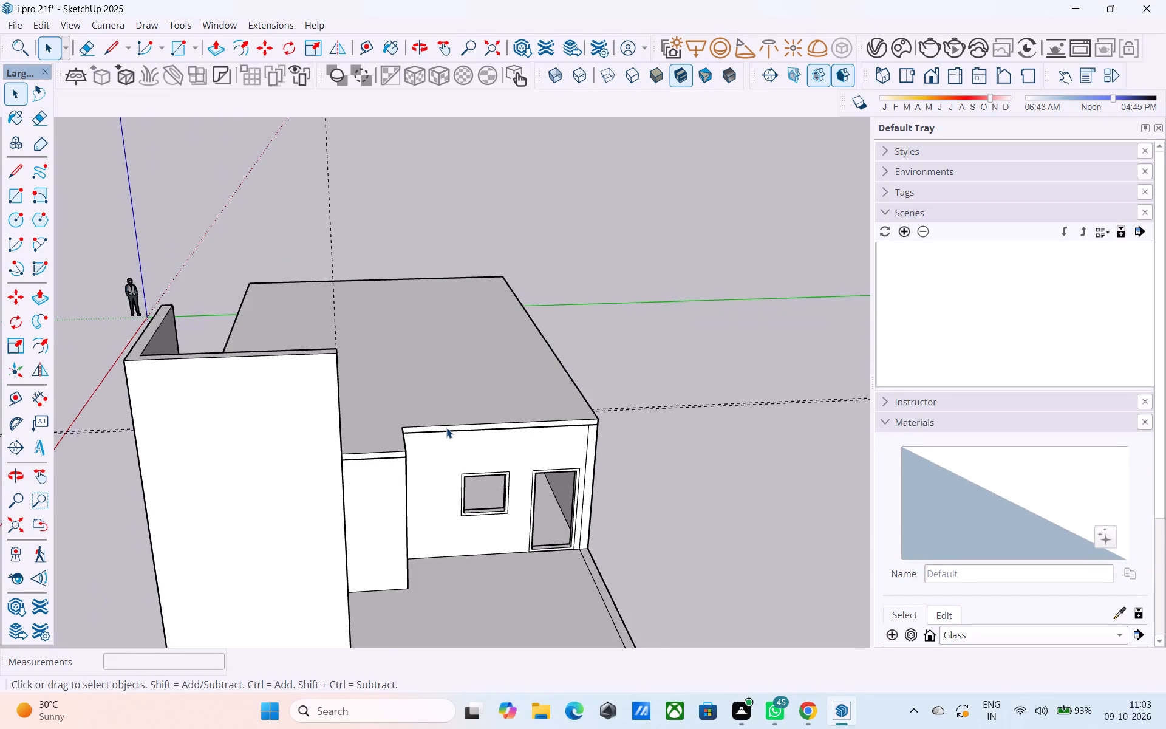
left_click(446, 428)
scroll(446, 428, "up", 4)
double_click(446, 428)
left_click(445, 428)
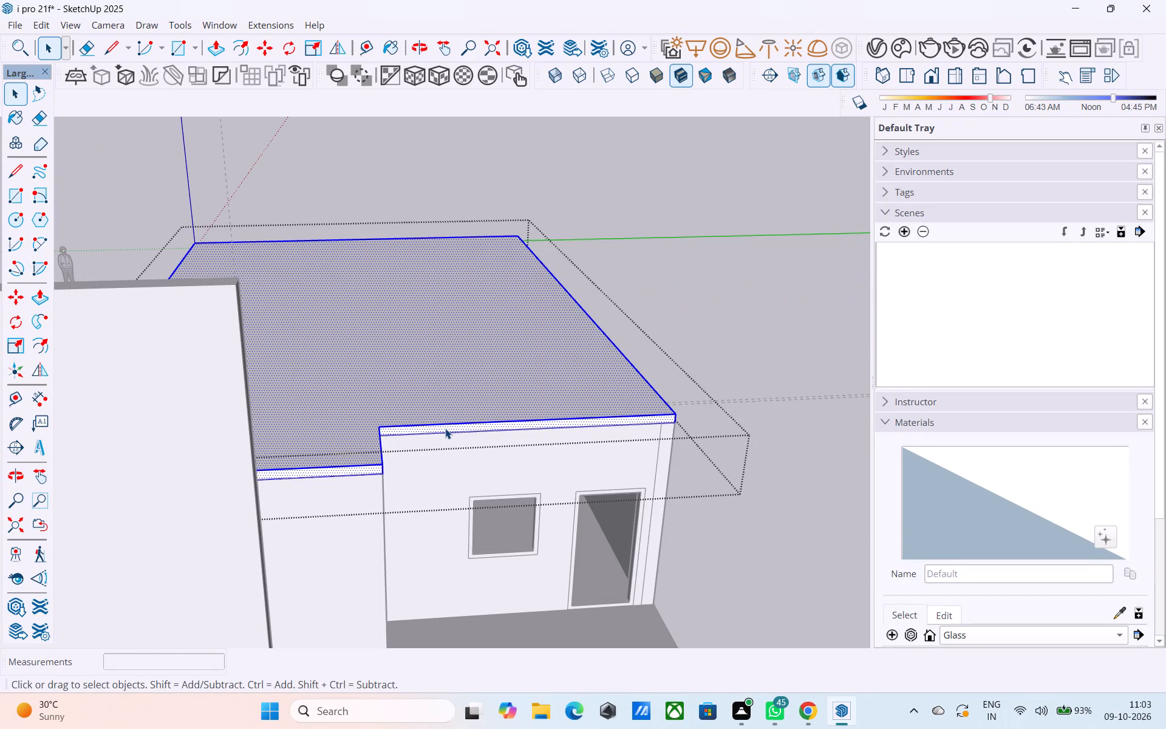
left_click(445, 428)
left_click(445, 428)
left_click(714, 529)
double_click(493, 424)
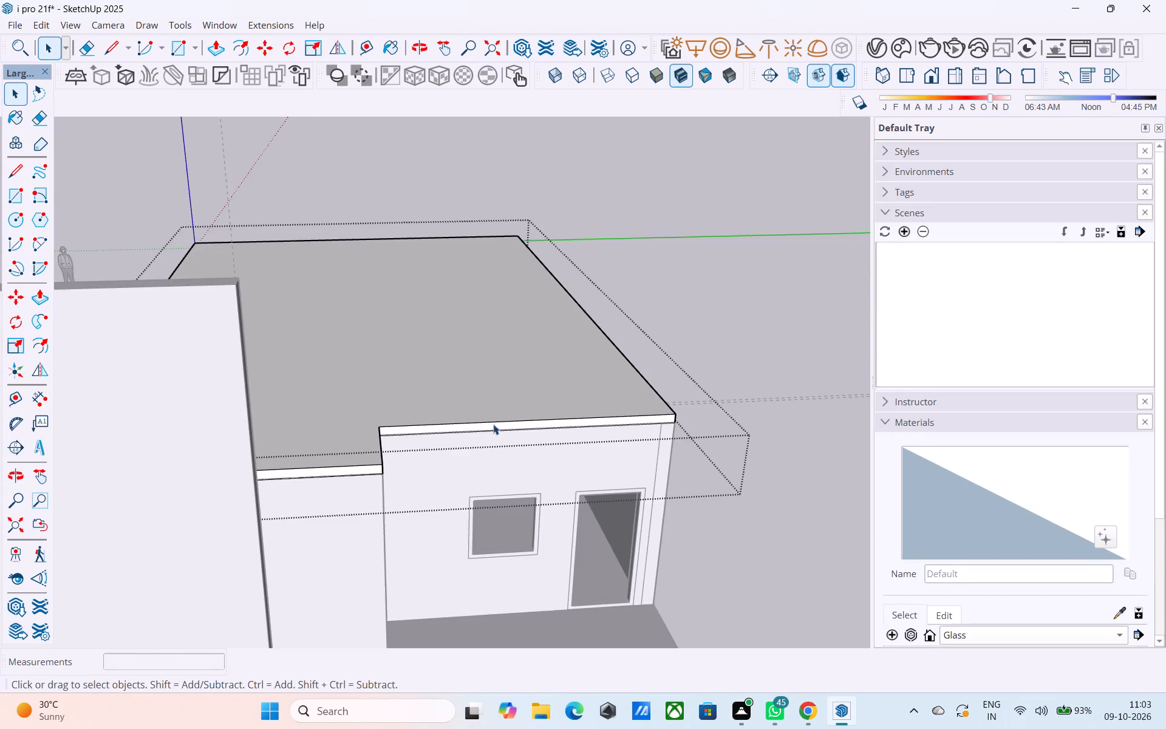
scroll(487, 427, "up", 3)
left_click(487, 427)
key("p")
left_click(487, 427)
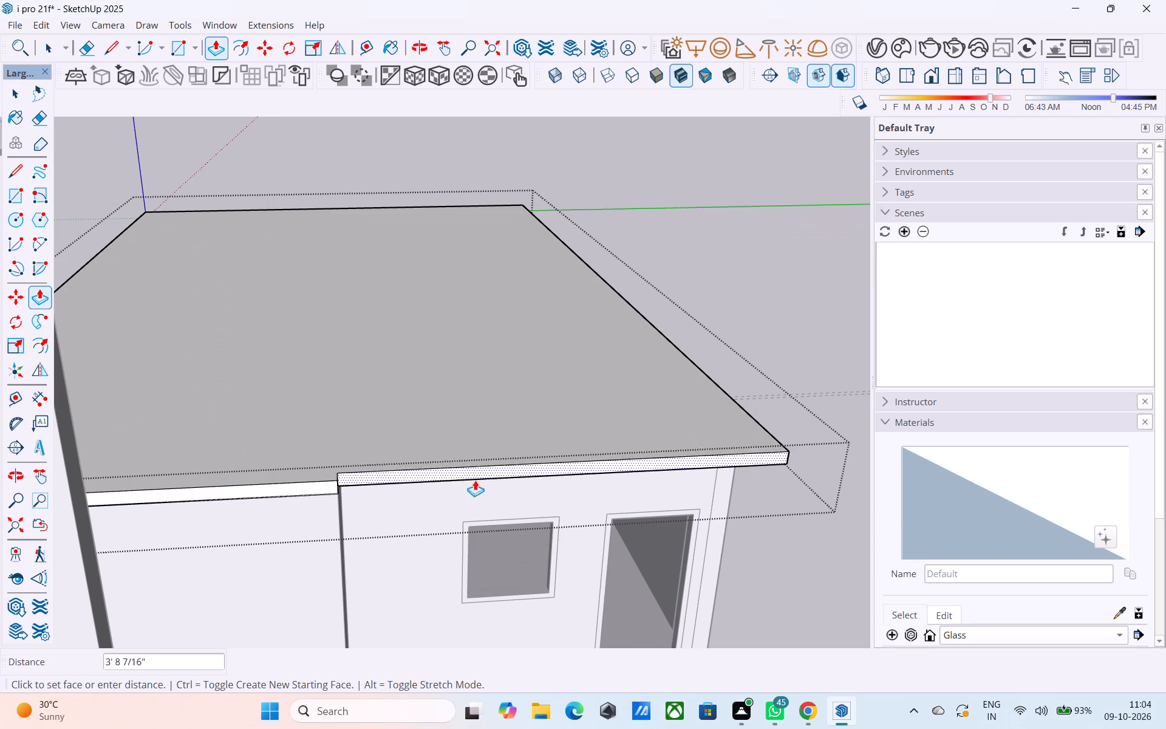
left_click(326, 481)
scroll(328, 479, "down", 11)
key("space")
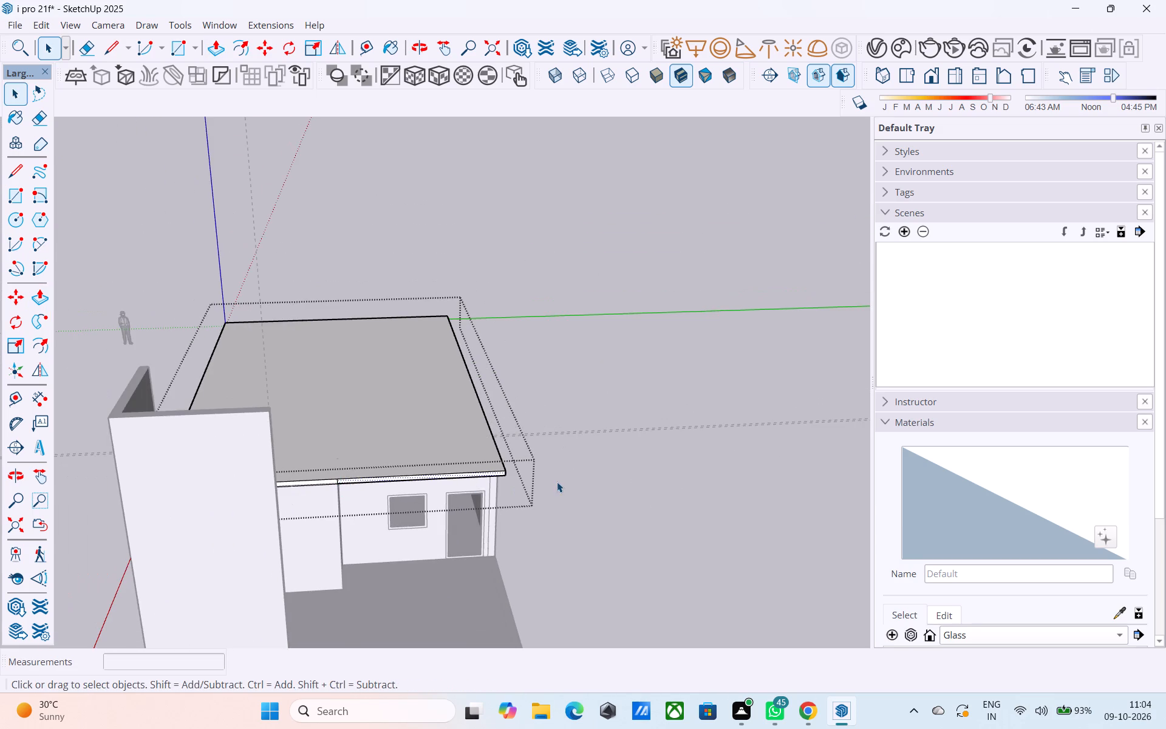
left_click(557, 482)
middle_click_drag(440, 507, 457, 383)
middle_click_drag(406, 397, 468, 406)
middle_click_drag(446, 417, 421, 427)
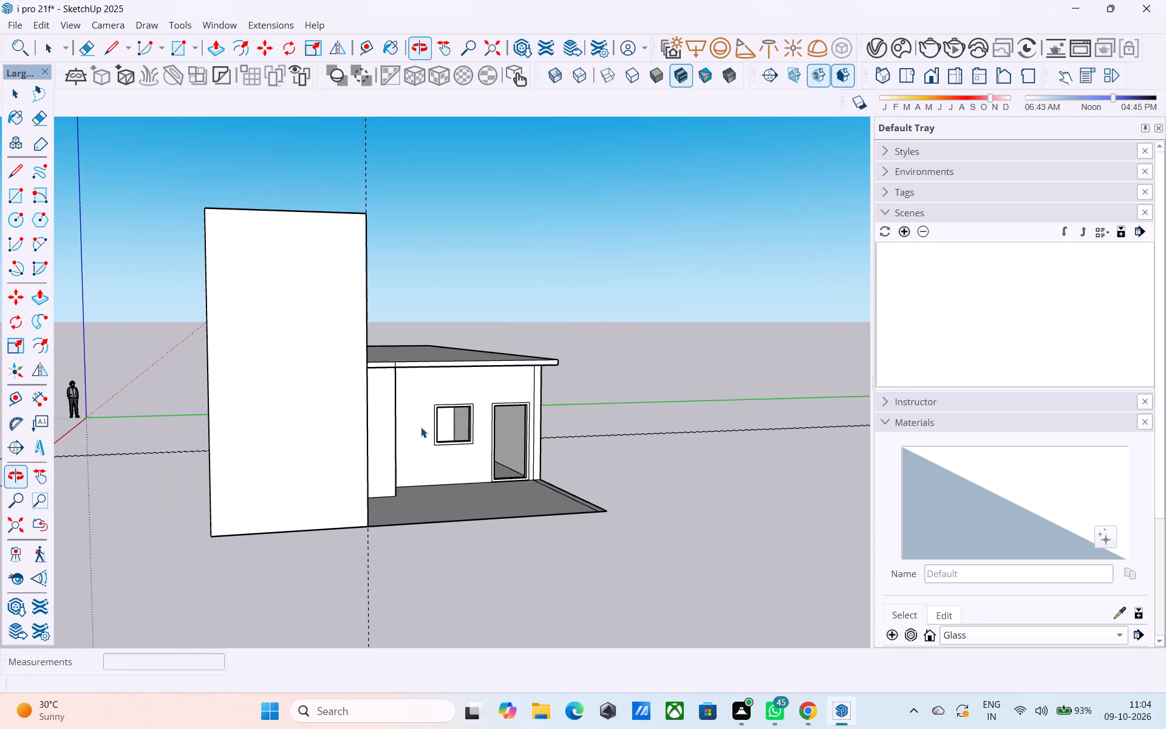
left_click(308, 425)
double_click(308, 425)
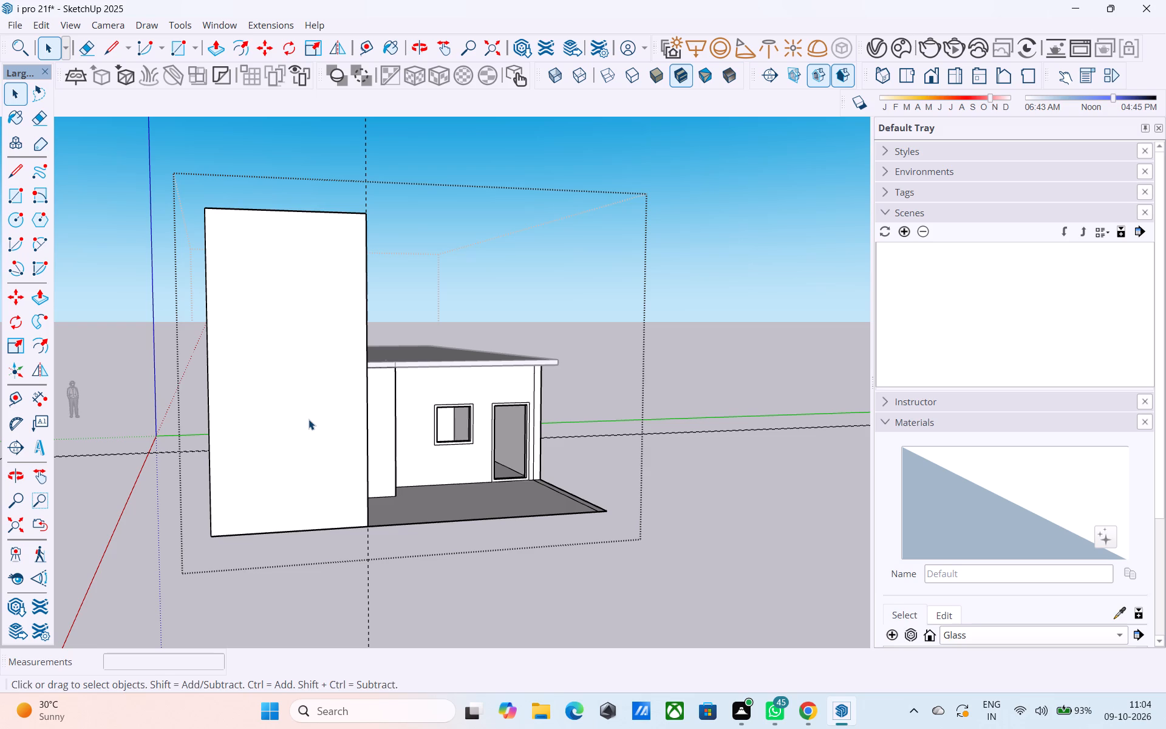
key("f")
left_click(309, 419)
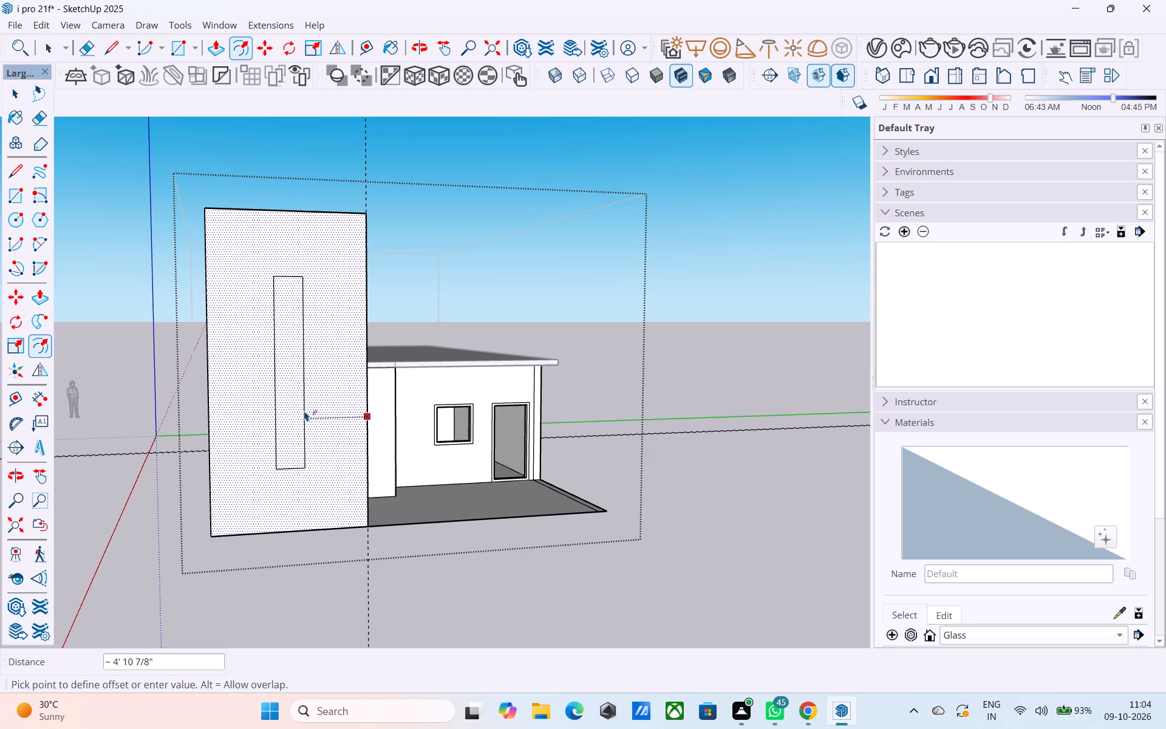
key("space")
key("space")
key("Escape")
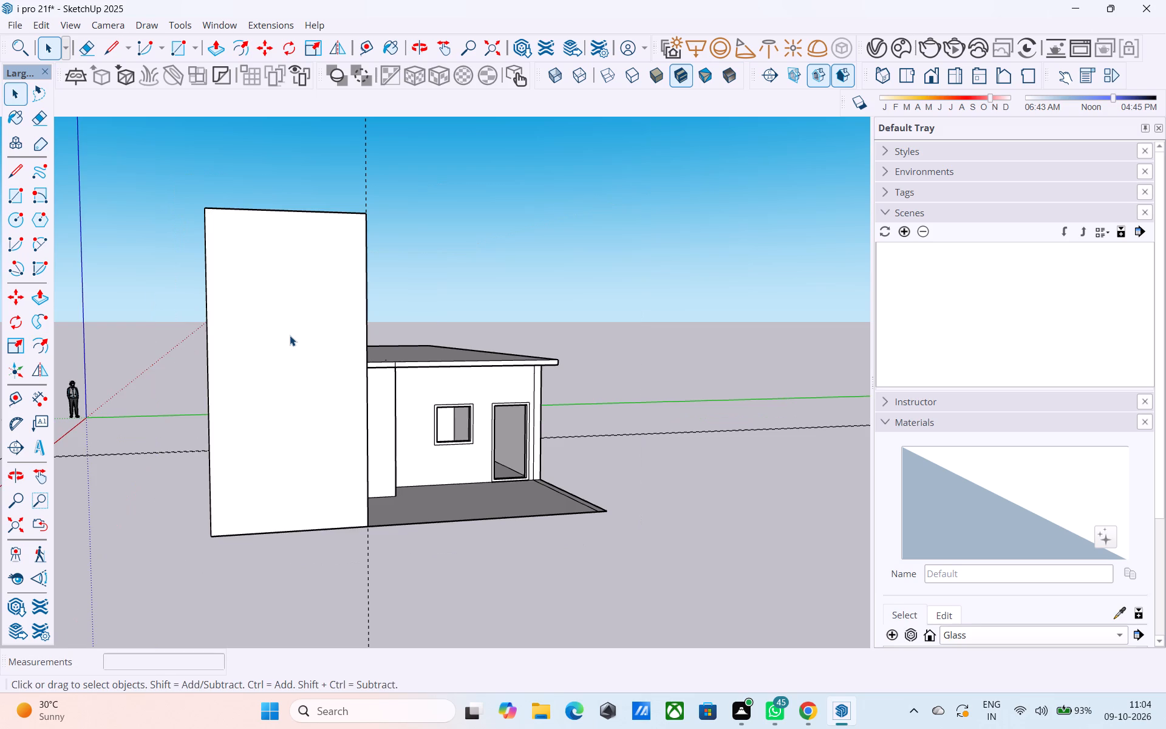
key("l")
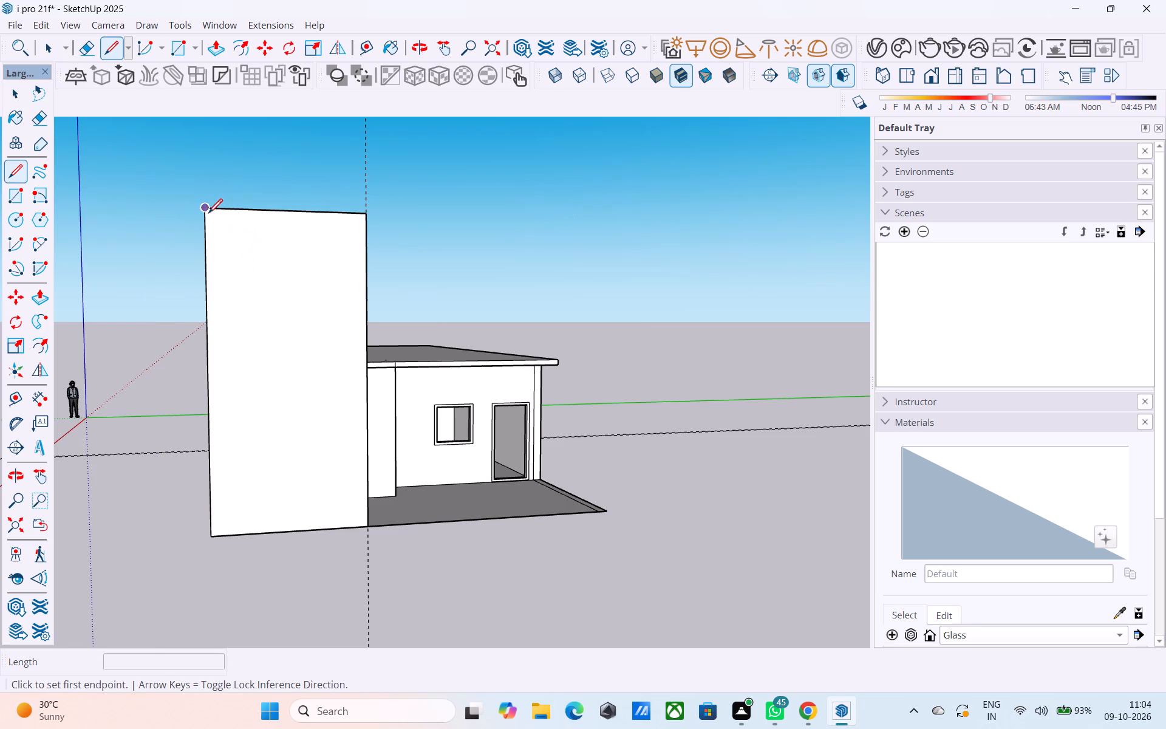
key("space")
Place a vertical guide on the tall front wall, 4' from its outer edge at the side return.
type("t")
left_click(207, 268)
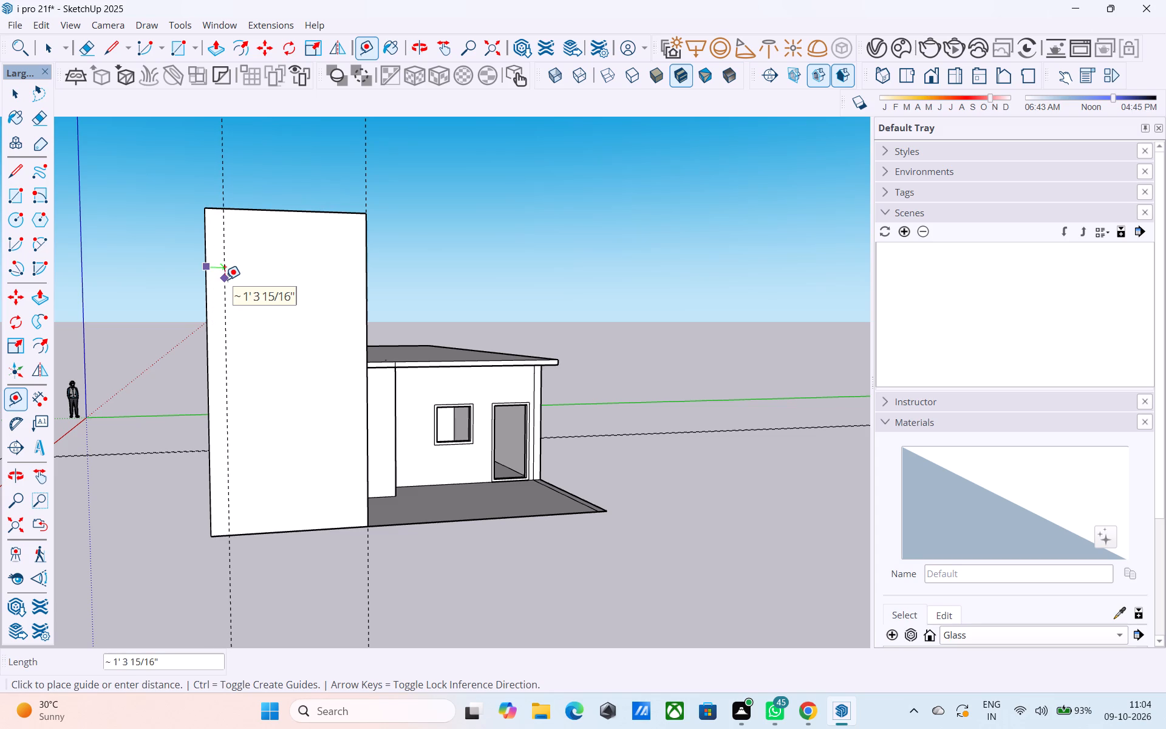
type("4'")
key("Return")
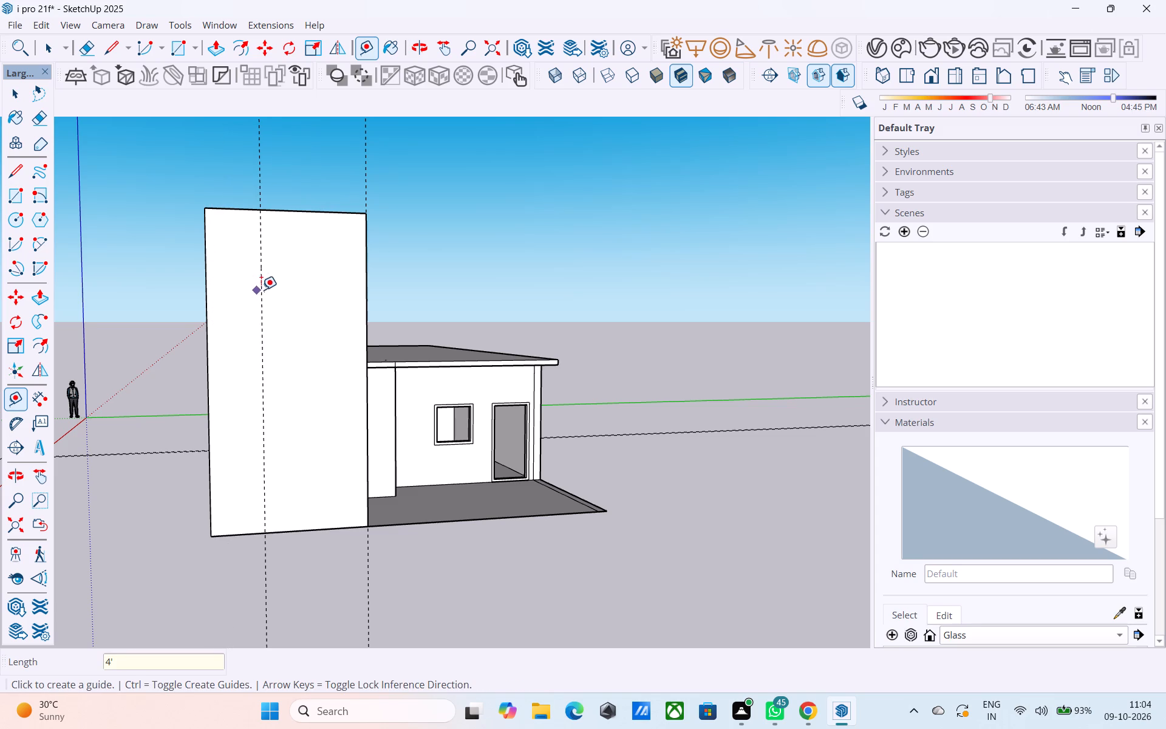
Draw a 24' 6" vertical line along the 4' guide from the front wall's top edge to its base.
middle_click_drag(261, 293, 262, 341)
scroll(239, 320, "up", 3)
middle_click_drag(238, 319, 173, 320)
scroll(155, 320, "up", 5)
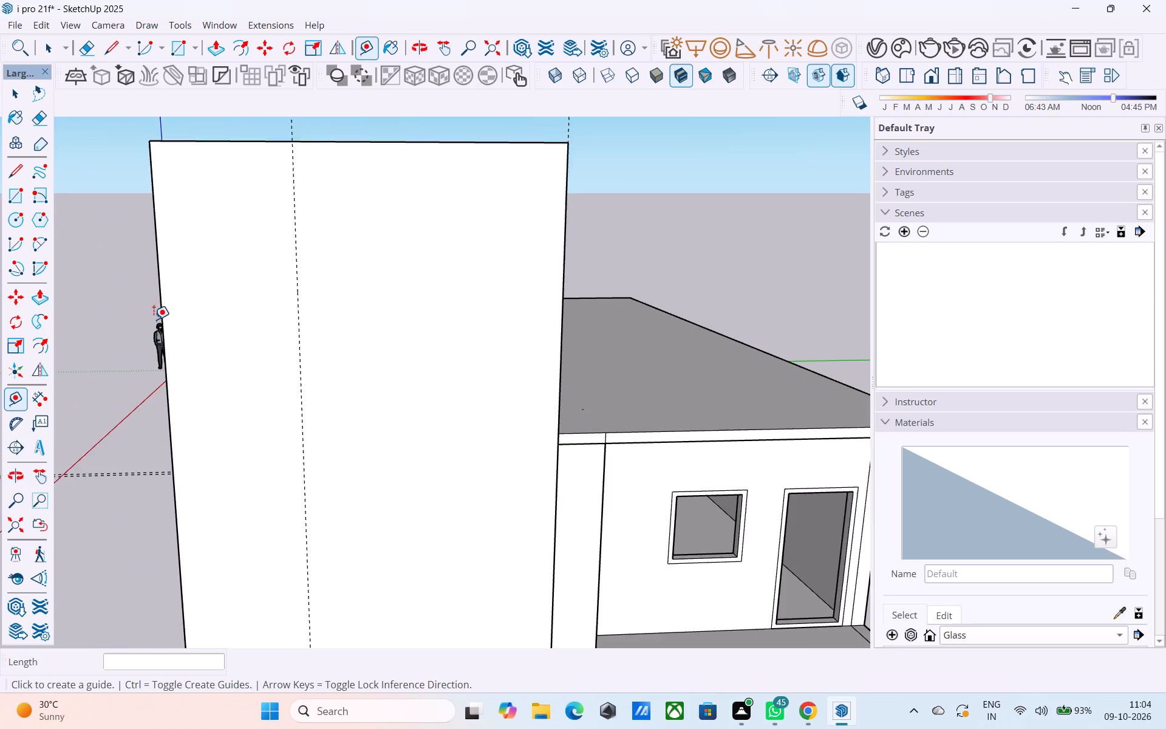
scroll(154, 320, "down", 2)
middle_click_drag(156, 332, 136, 395)
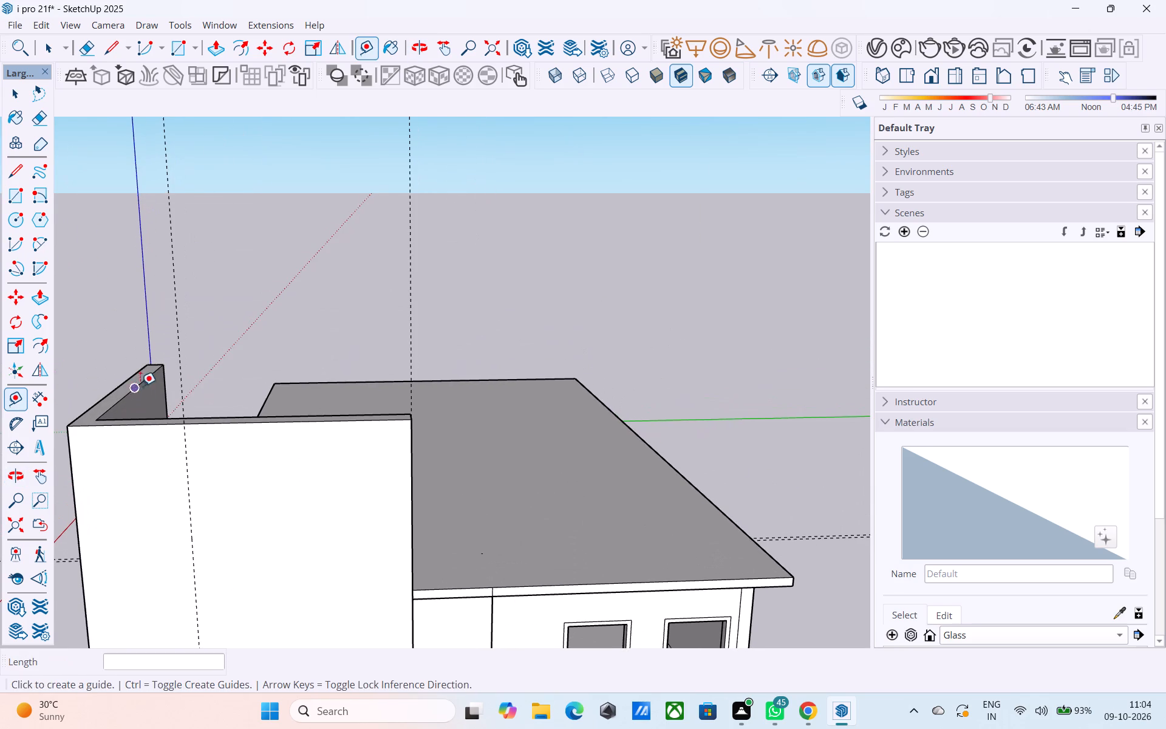
middle_click_drag(141, 390, 200, 307)
key("l")
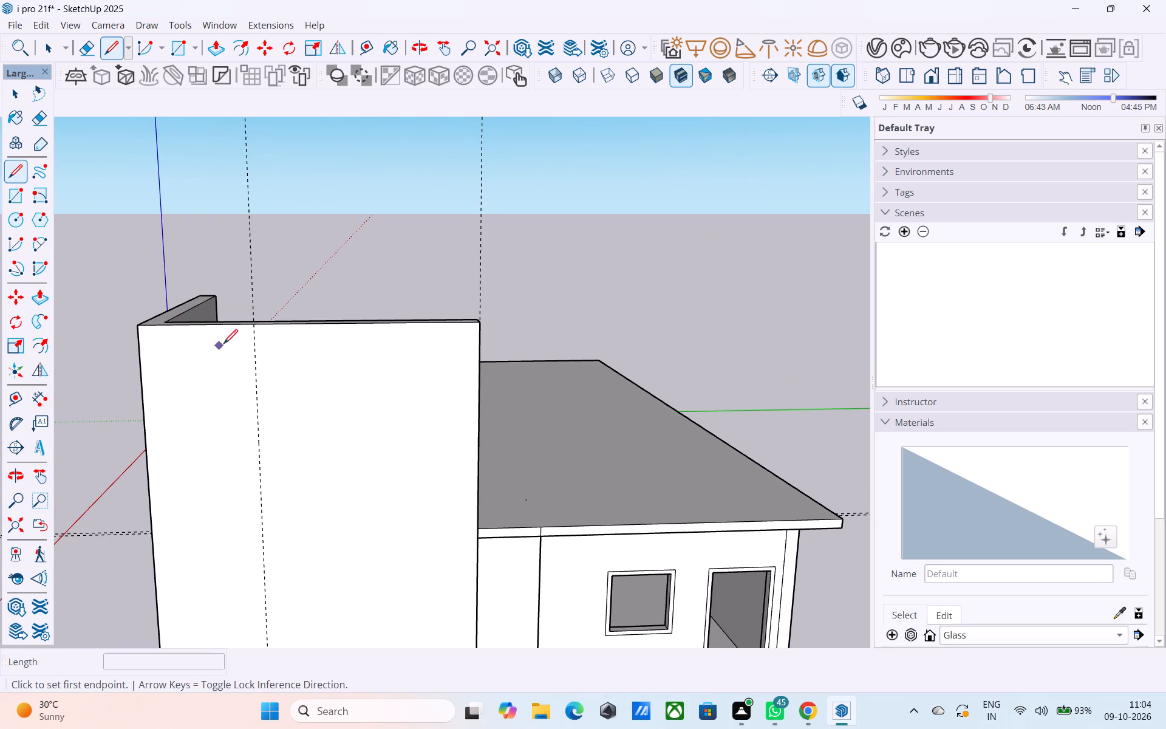
left_click(253, 326)
middle_click_drag(248, 430, 241, 513)
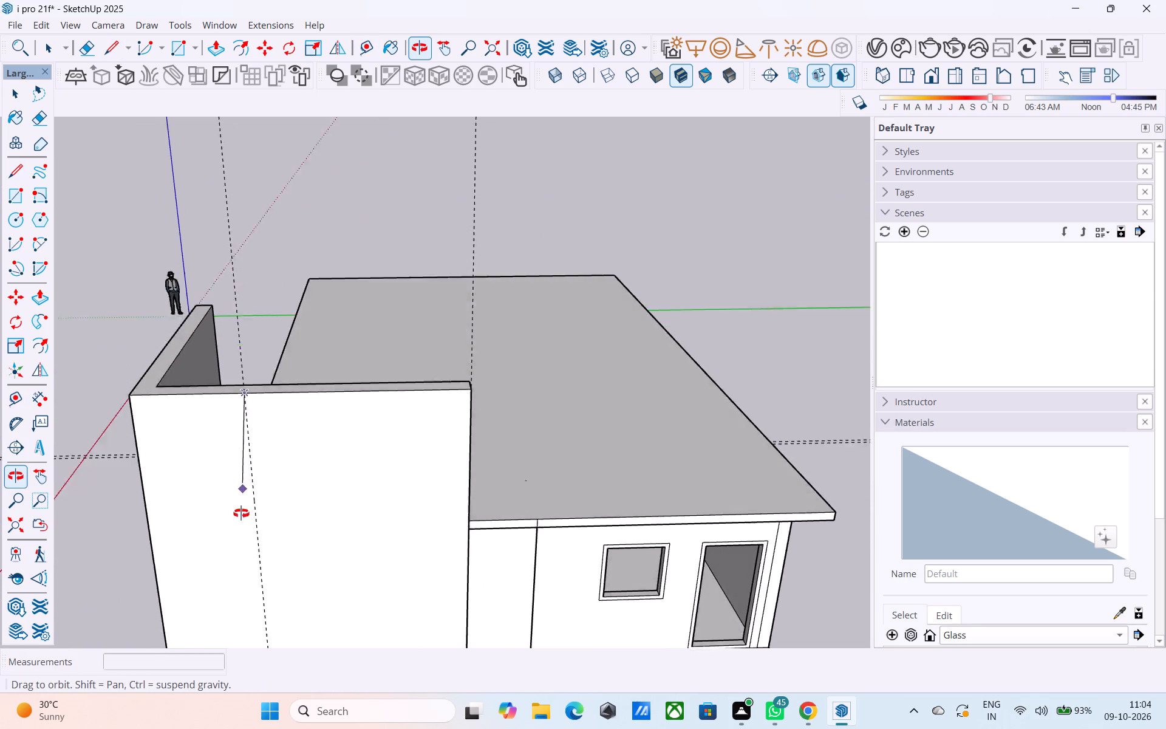
middle_click_drag(241, 513, 256, 245)
middle_click_drag(322, 473, 305, 327, "shift")
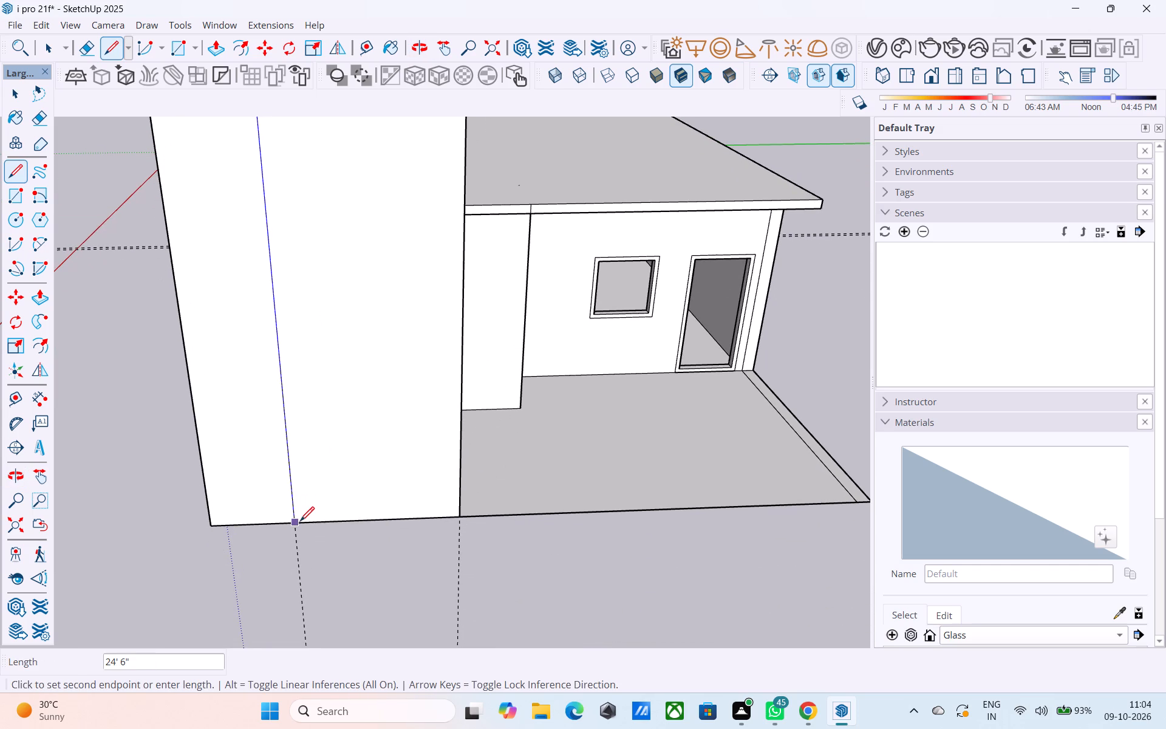
left_click(300, 524)
key("space")
middle_click_drag(313, 522, 397, 619)
scroll(313, 522, "down", 1)
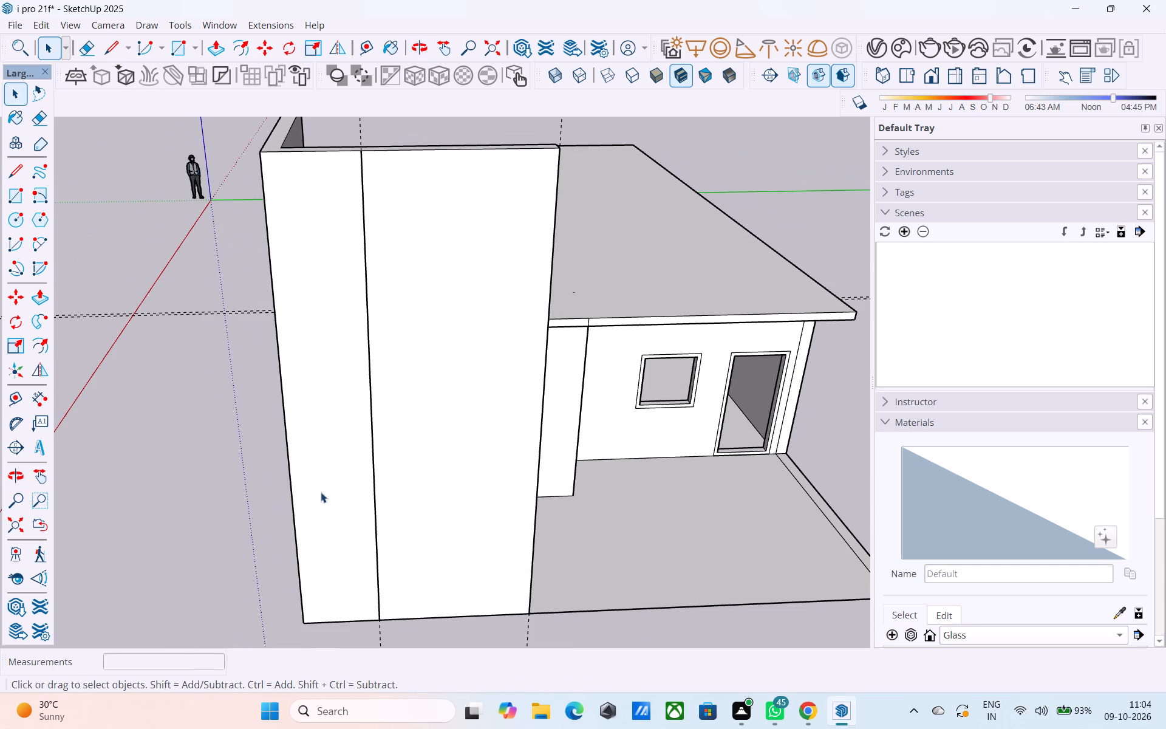
Inside the house group, draw a vertical line down the tall front wall's face along the 4' guide, from top edge to base.
left_click(287, 490)
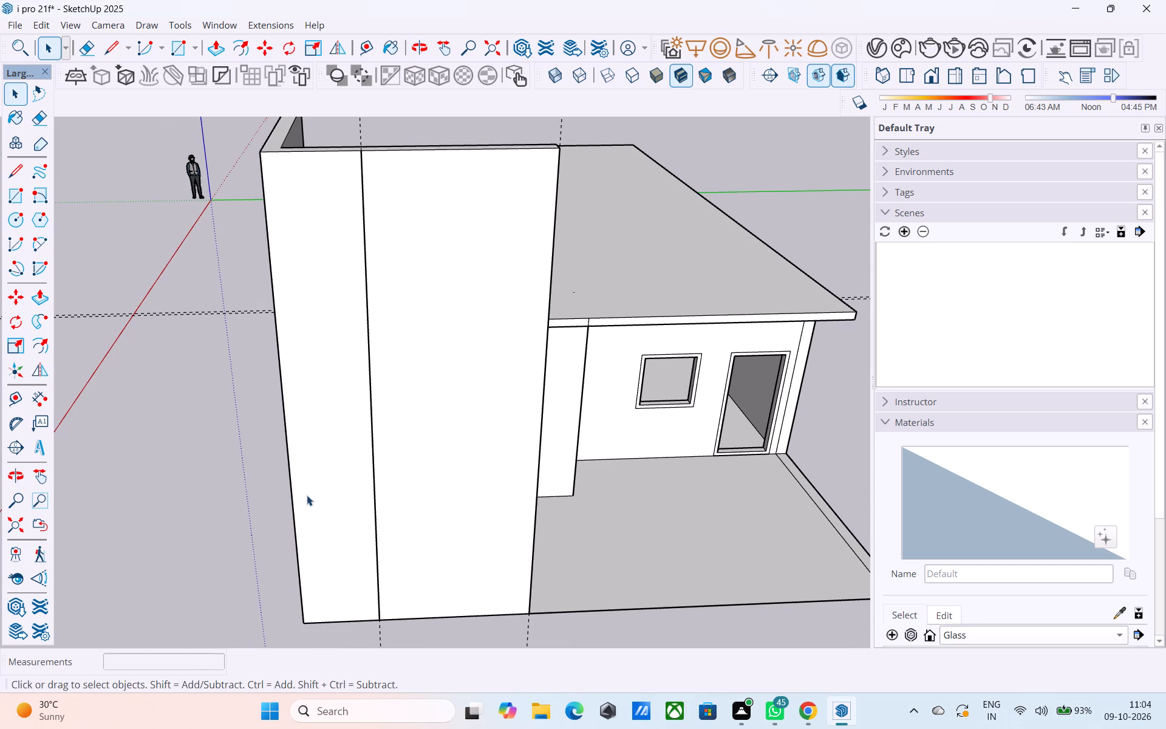
left_click(291, 499)
double_click(293, 500)
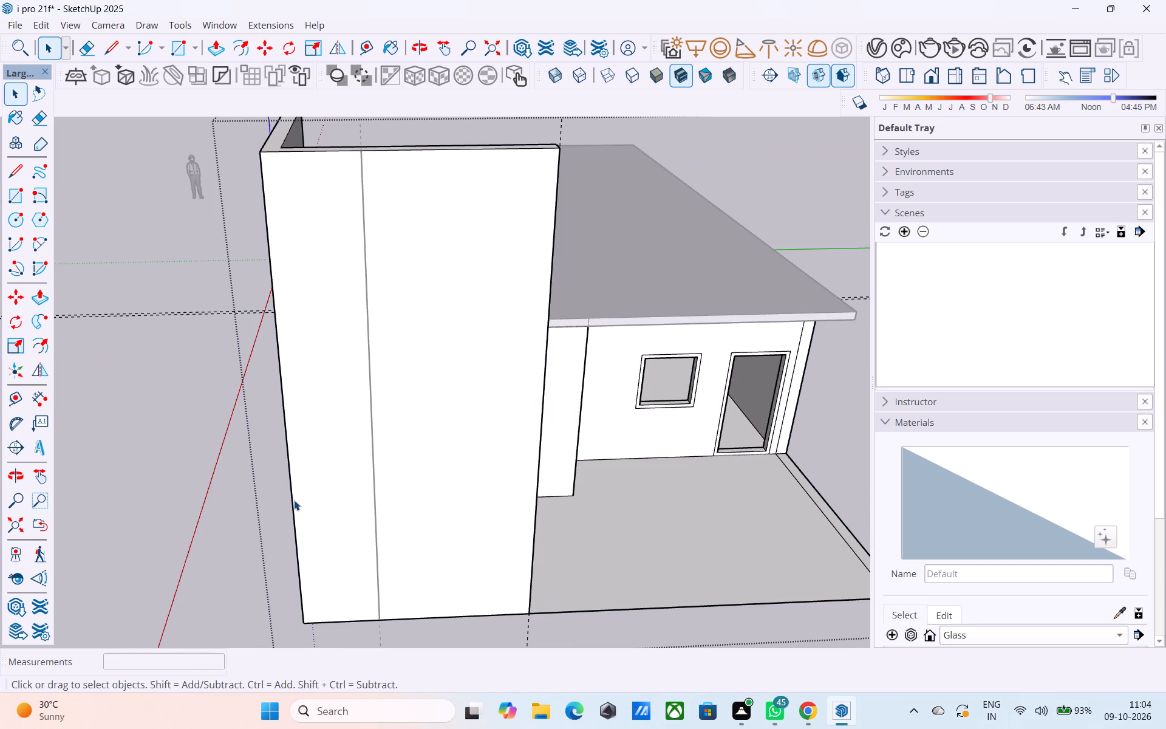
key("l")
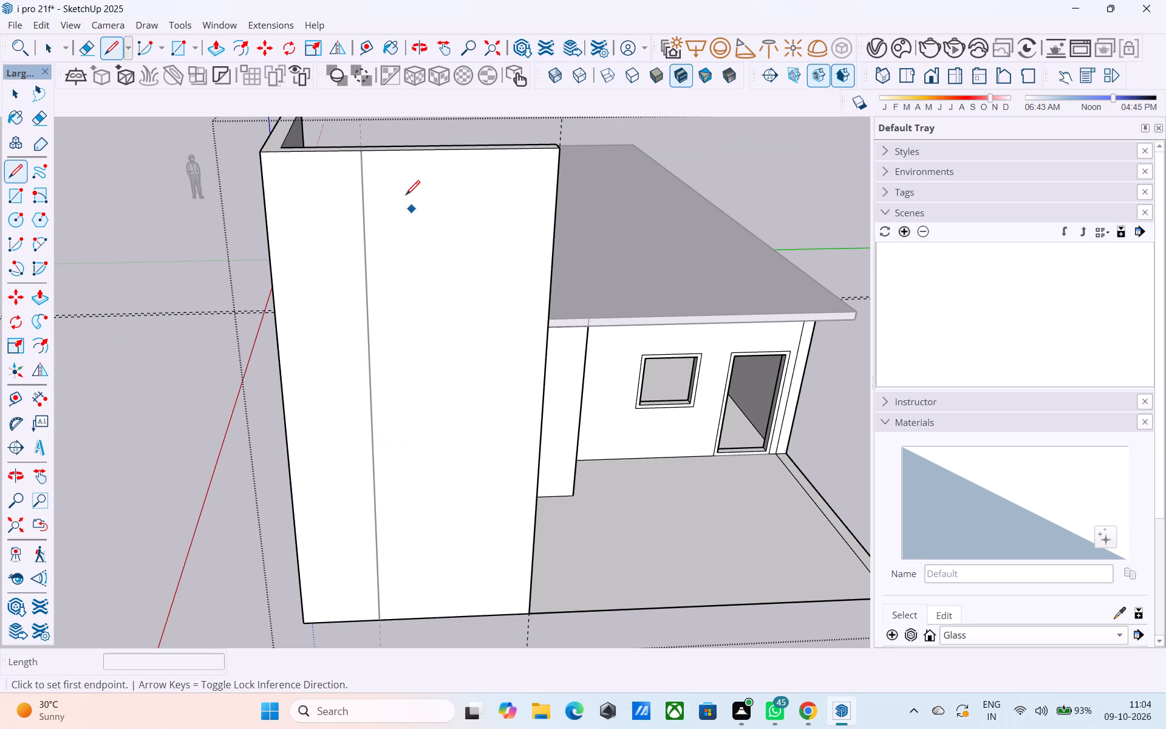
left_click(359, 152)
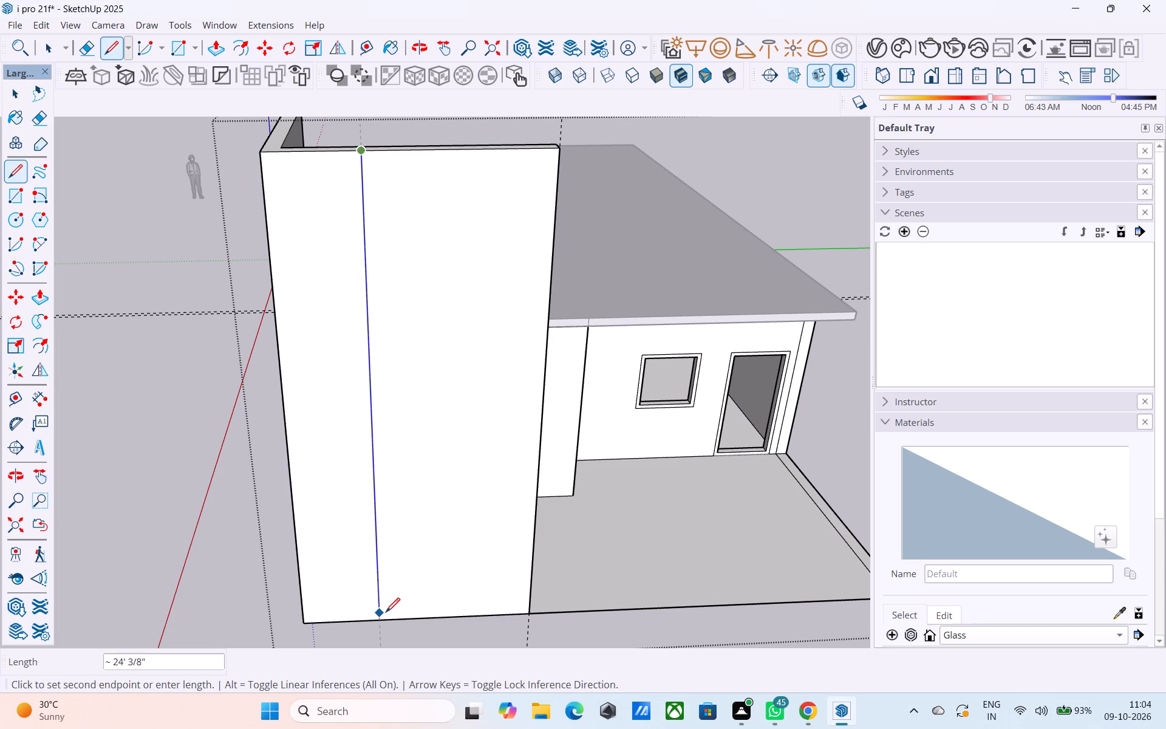
left_click(386, 619)
key("space")
Copy the tall front wall's outer vertical edge 4' to the division line, dividing the distance into 6 equal strips.
left_click(294, 515)
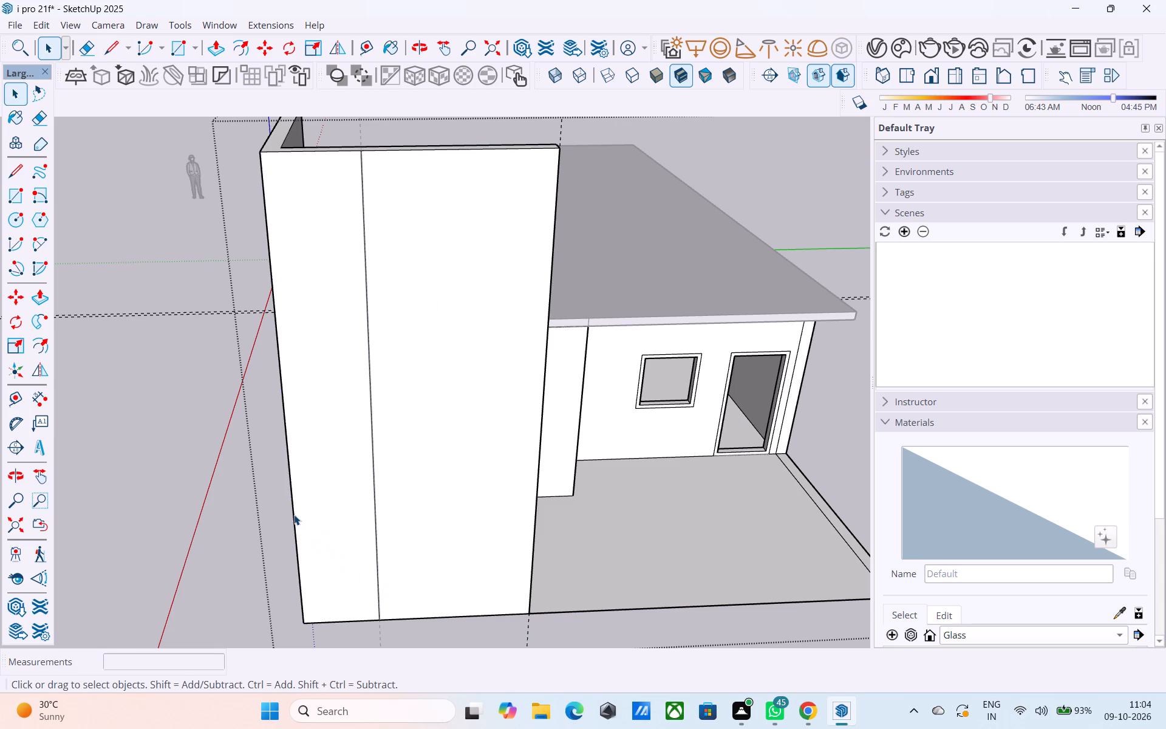
key("m")
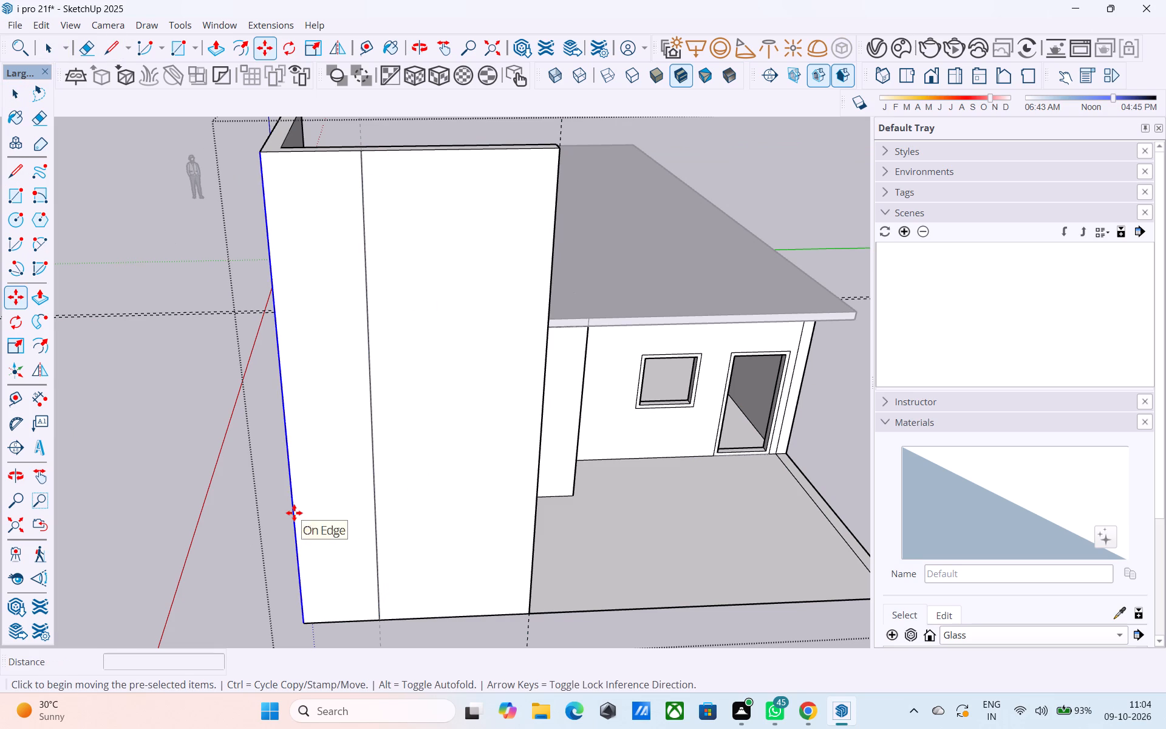
left_click(264, 155)
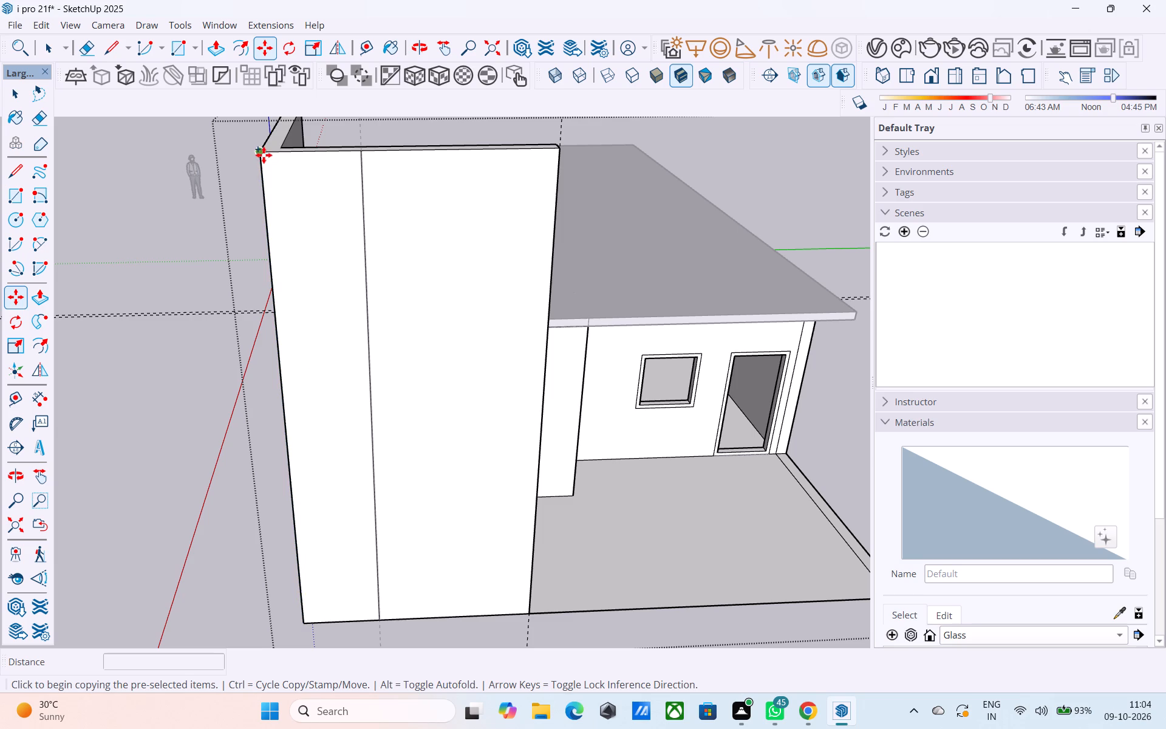
left_click(357, 154)
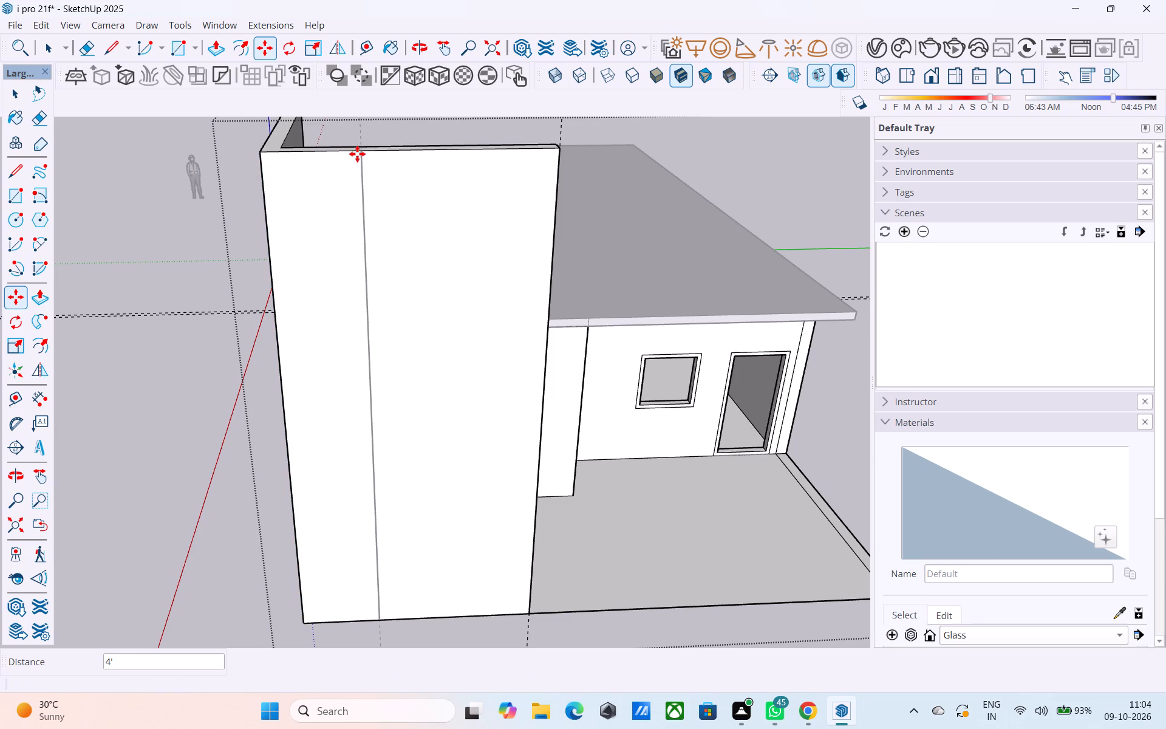
key("slash")
key("6")
key("Return")
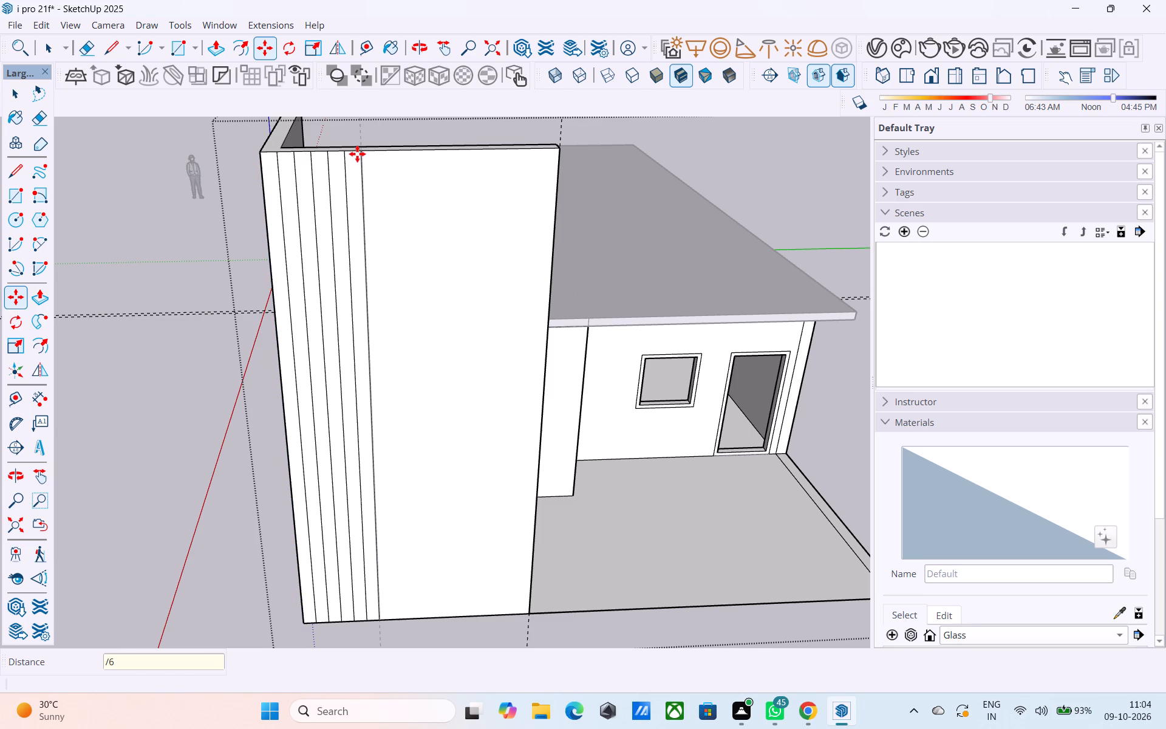
key("space")
Pull the outermost strip of the front wall outward by 3", and pull it out a further 6".
scroll(266, 221, "up", 1)
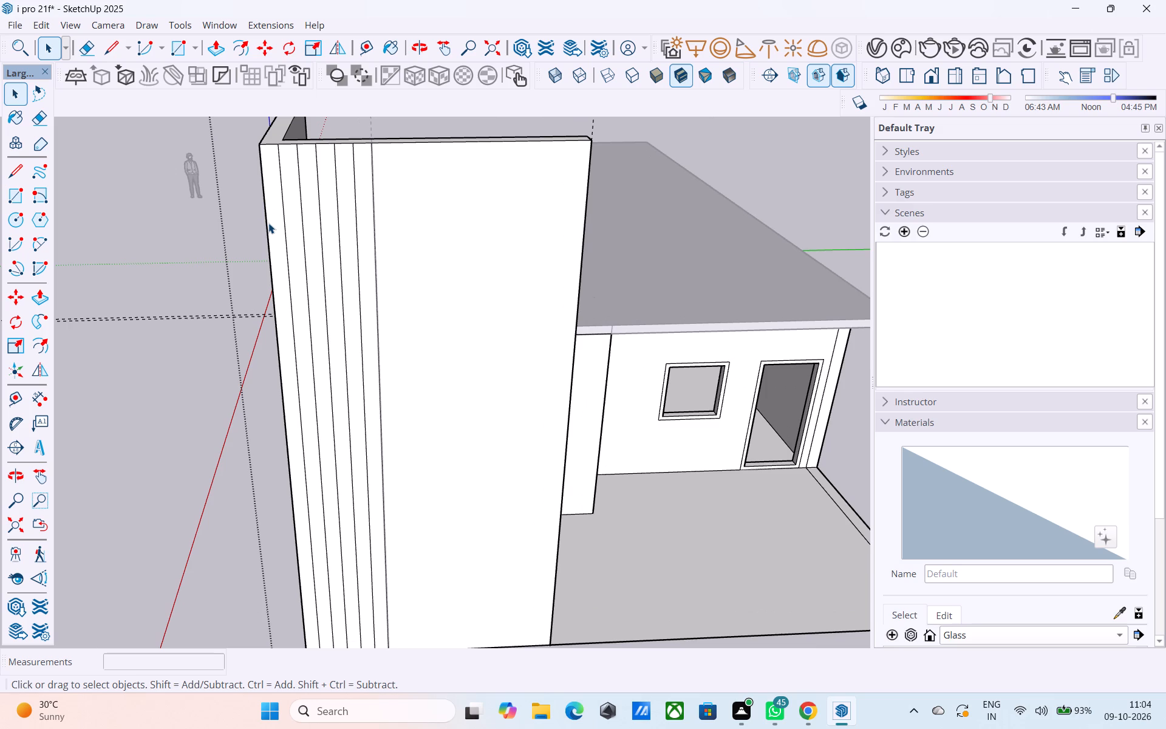
scroll(271, 222, "up", 3)
left_click(273, 219)
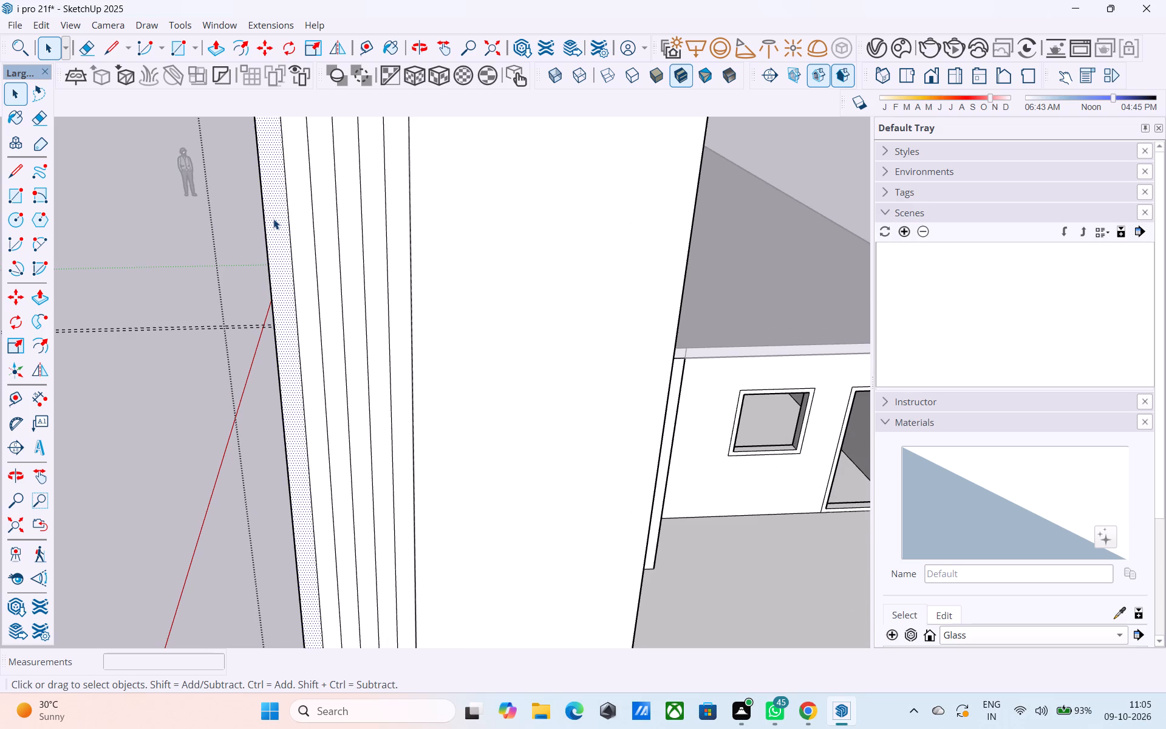
scroll(273, 219, "down", 3)
key("p")
left_click(273, 219)
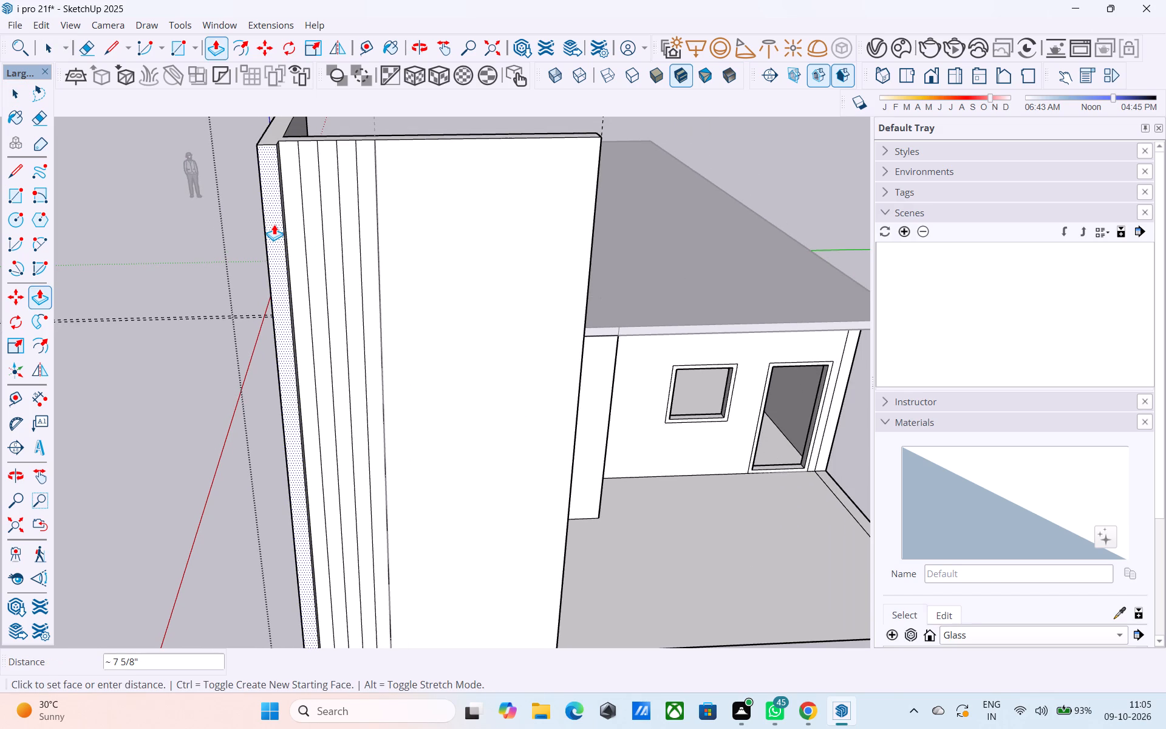
type("3\"")
key("Return")
left_click(274, 221)
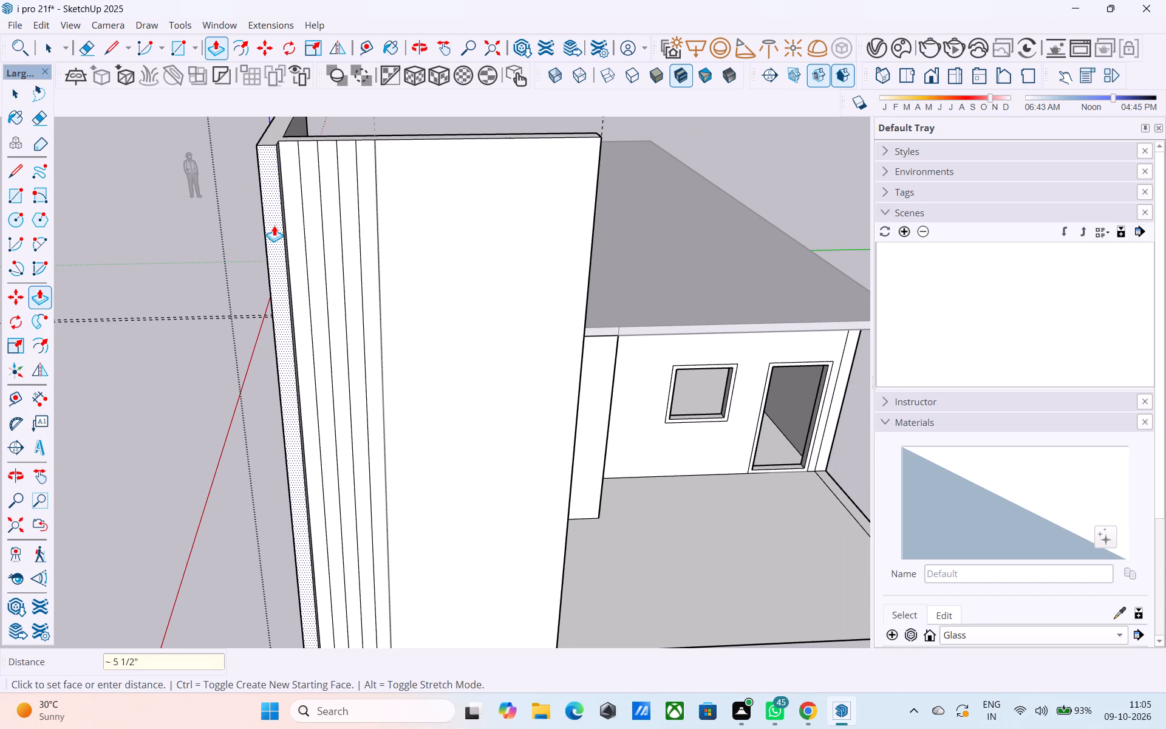
type("6\"")
key("Return")
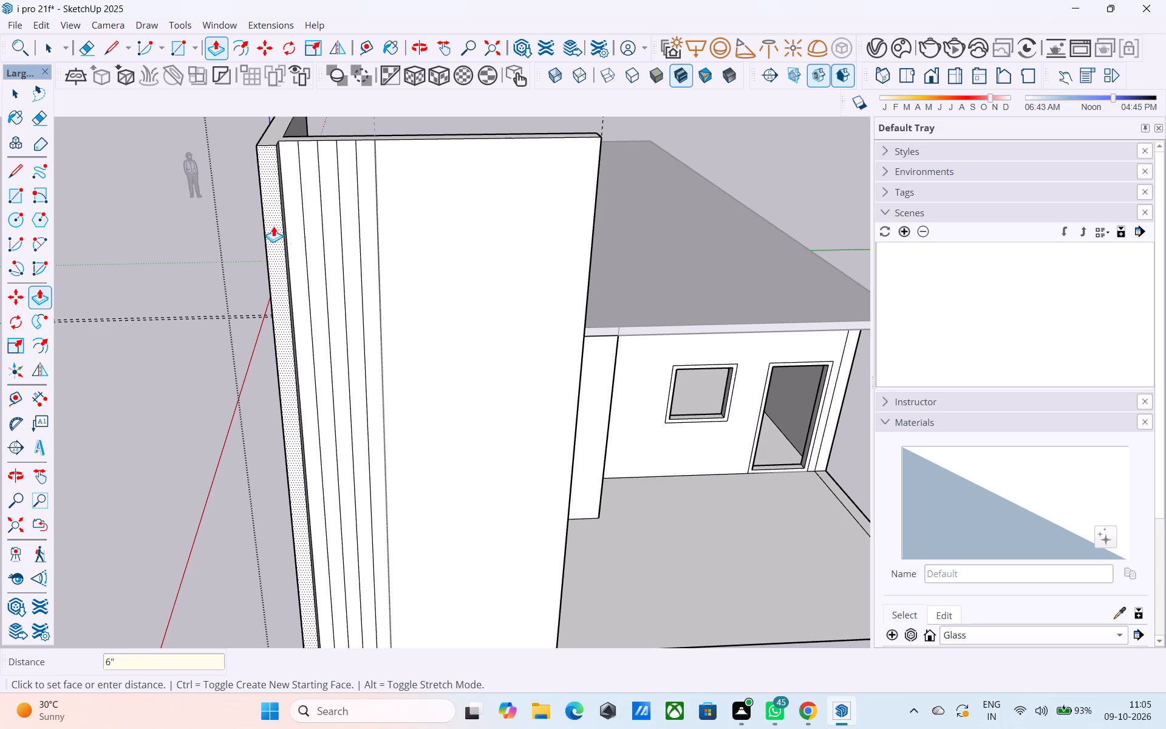
Pull the third and fifth strips from the outer edge outward as fins, applying the 6" extrusion twice to each.
scroll(309, 231, "up", 3)
double_click(309, 231)
double_click(309, 231)
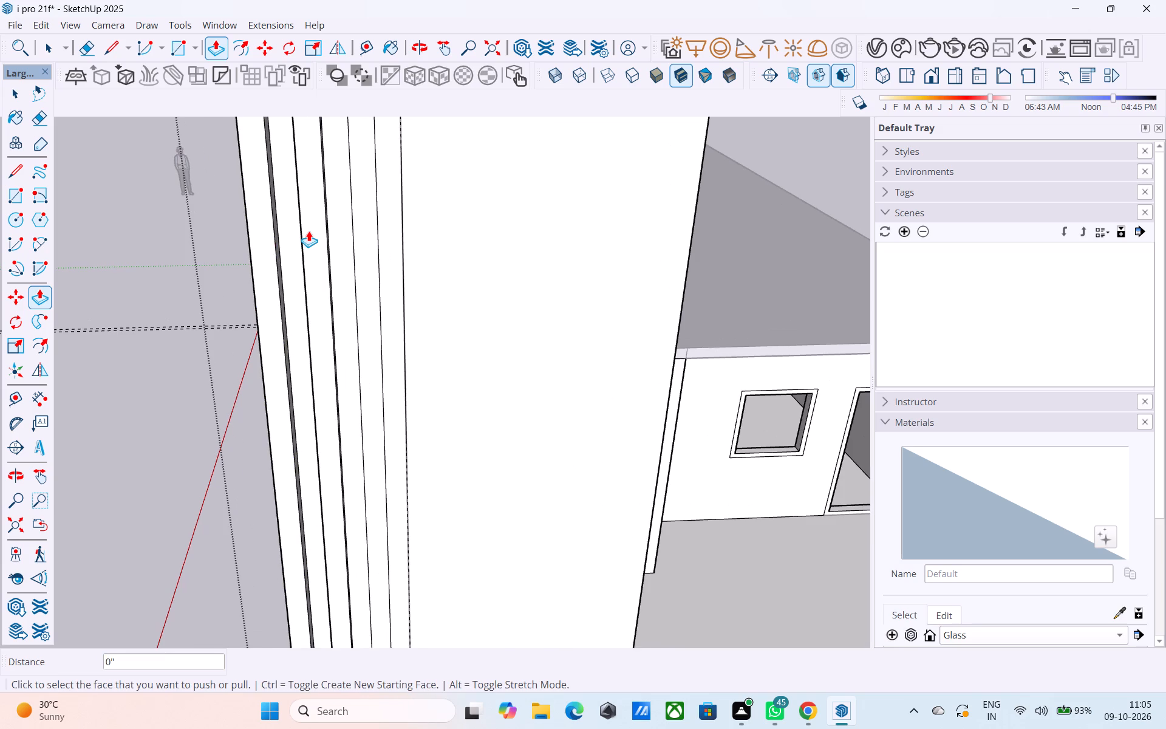
triple_click(360, 231)
left_click(360, 231)
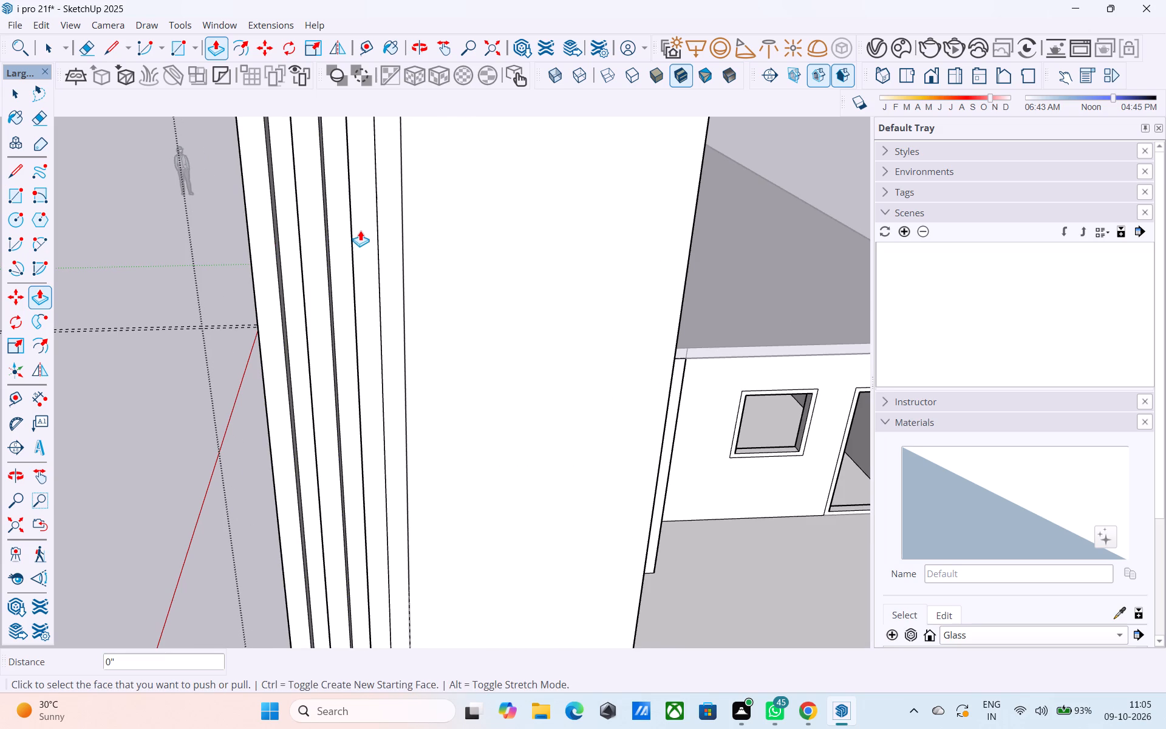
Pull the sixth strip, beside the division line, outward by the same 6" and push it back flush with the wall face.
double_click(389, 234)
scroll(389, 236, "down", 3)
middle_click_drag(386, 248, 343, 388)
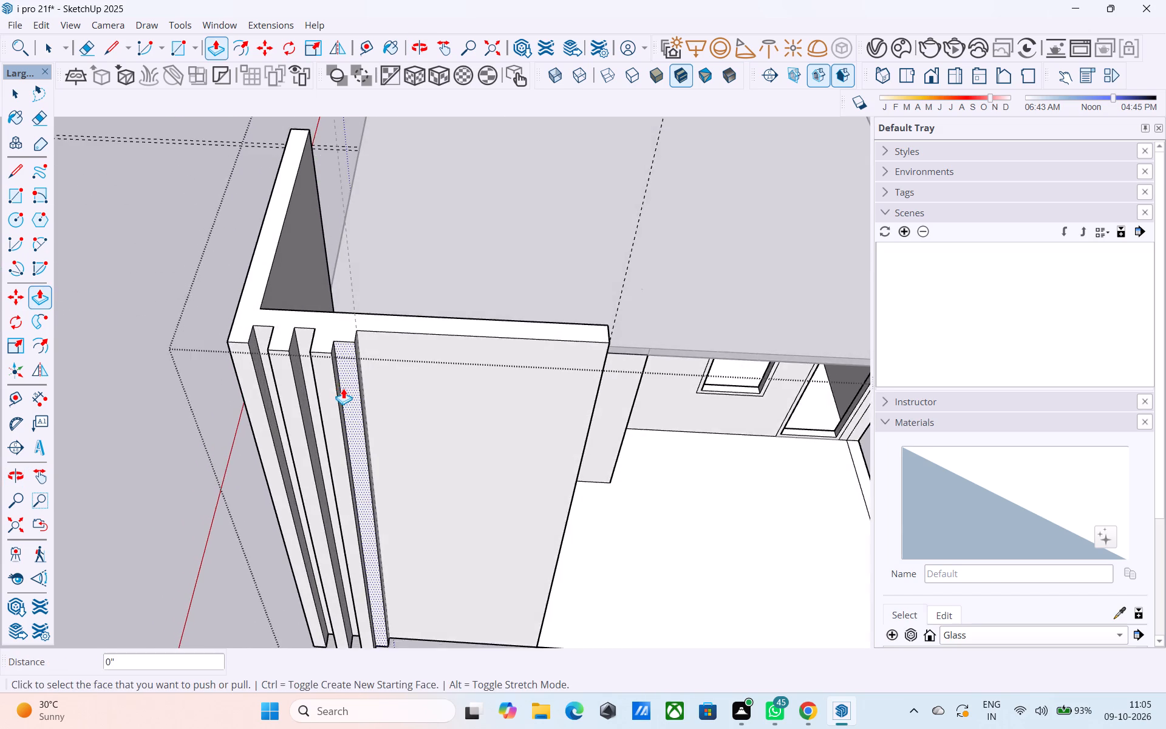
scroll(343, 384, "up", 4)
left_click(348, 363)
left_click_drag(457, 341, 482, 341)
Examine the vertical fins and the front of the house from several angles.
middle_click_drag(373, 360, 395, 326)
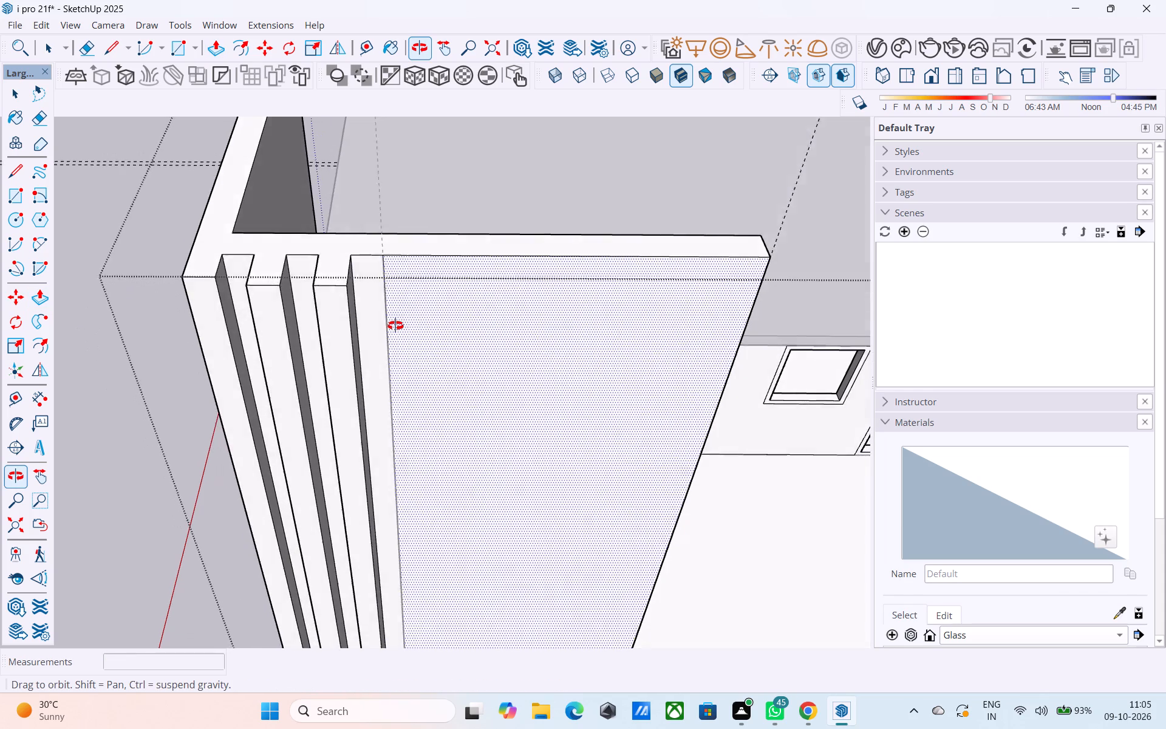
middle_click_drag(395, 326, 401, 313)
scroll(399, 307, "down", 6)
middle_click_drag(400, 320, 428, 270)
key("space")
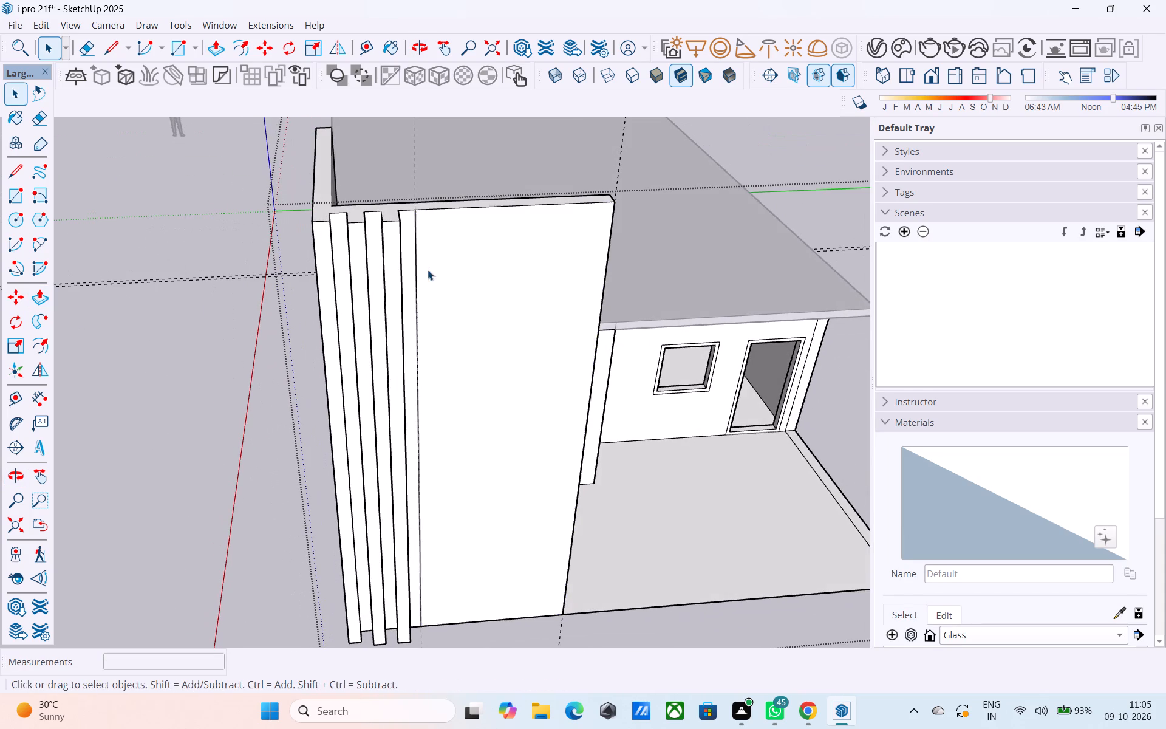
middle_click_drag(422, 286, 387, 299)
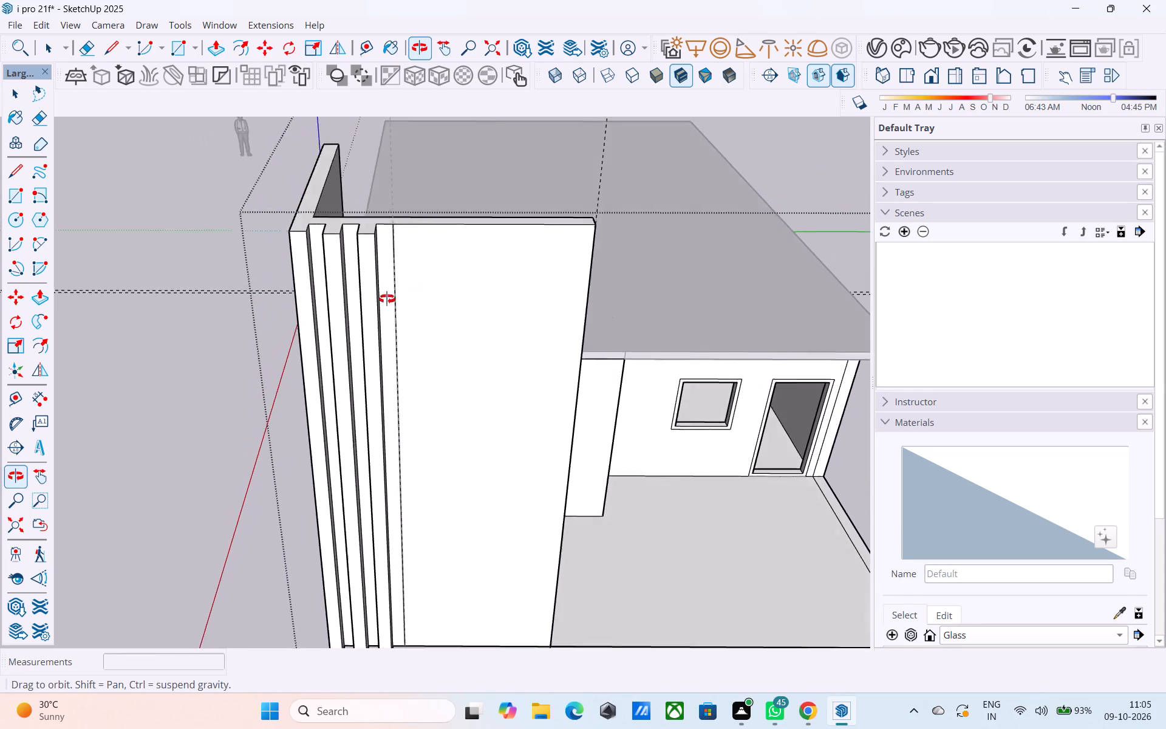
middle_click_drag(387, 299, 420, 199)
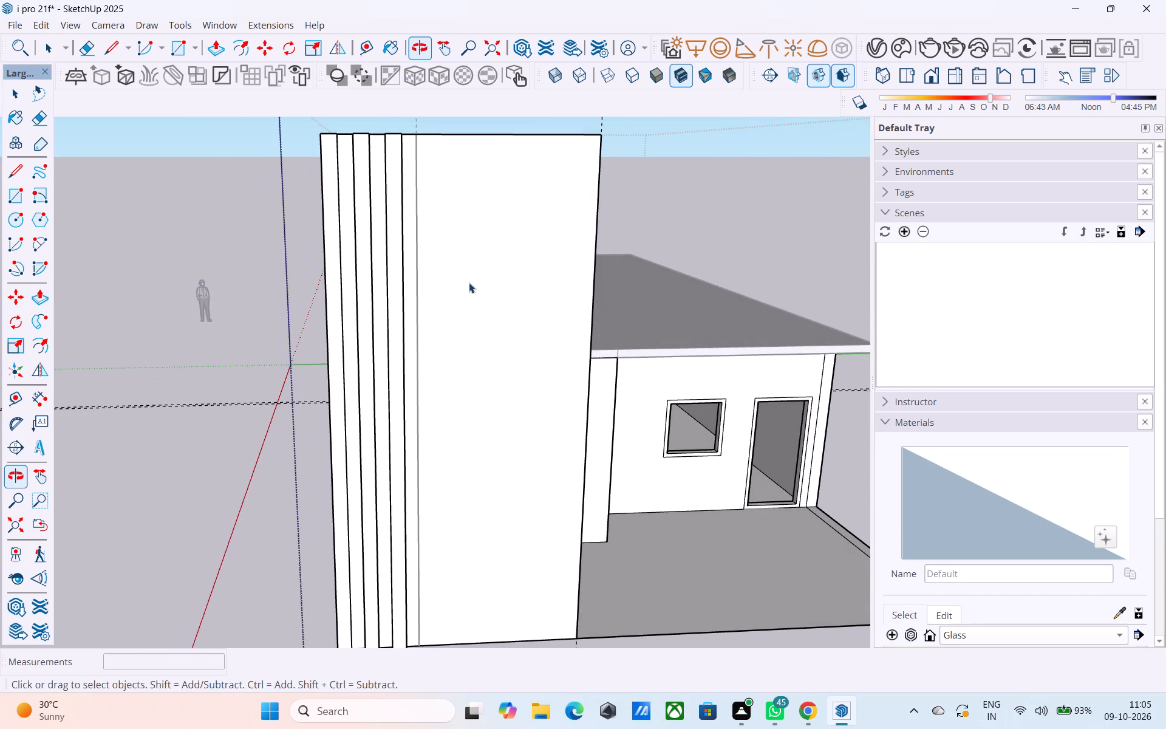
middle_click_drag(469, 282, 448, 280, "shift")
middle_click_drag(448, 279, 301, 330)
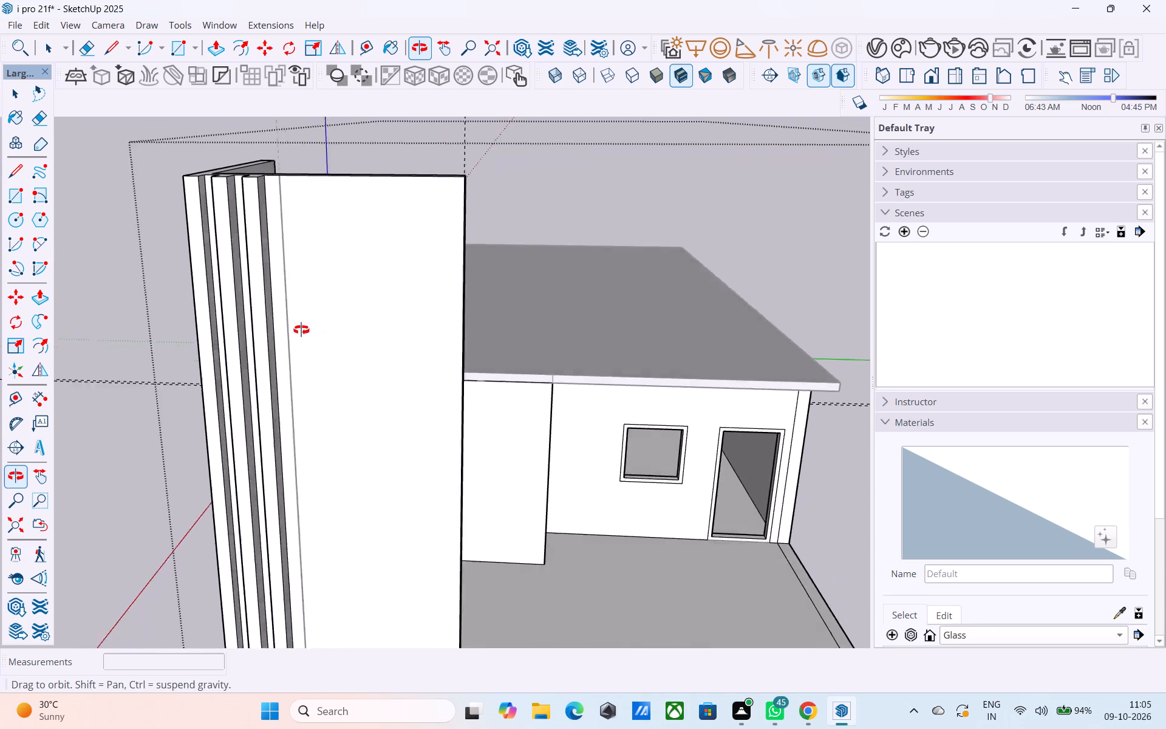
middle_click_drag(301, 330, 299, 330)
scroll(299, 330, "down", 1)
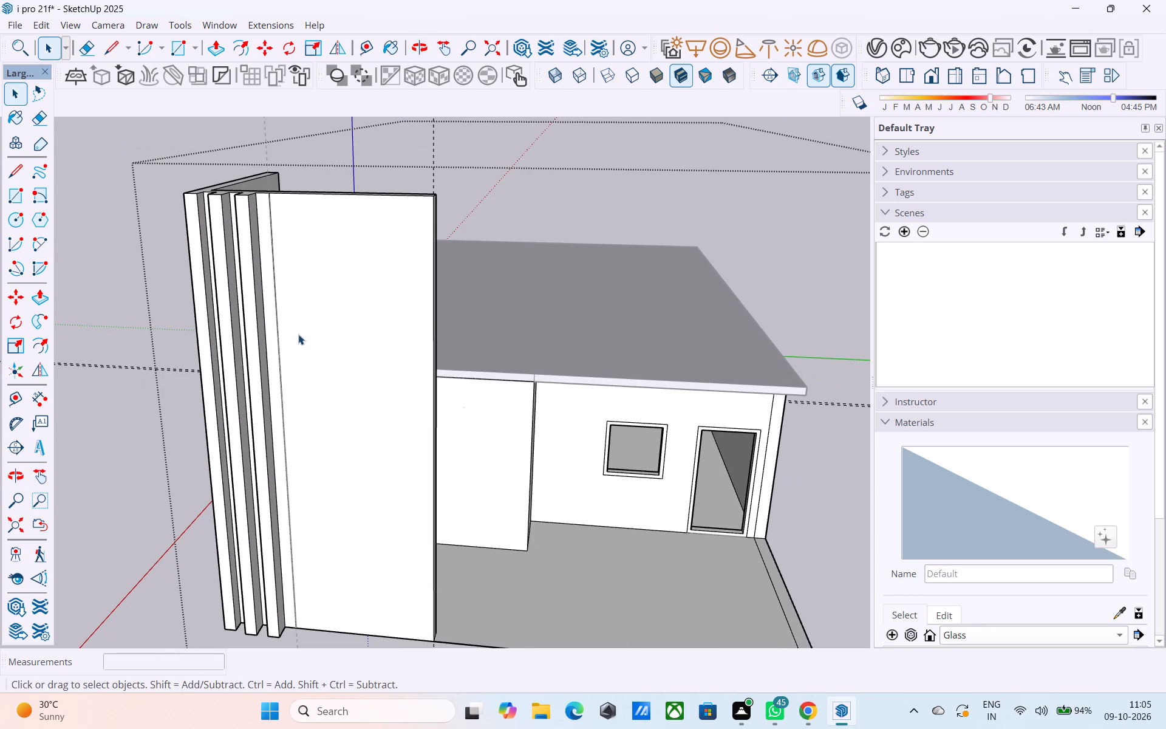
middle_click_drag(326, 363, 357, 307)
middle_click_drag(355, 310, 348, 320, "shift")
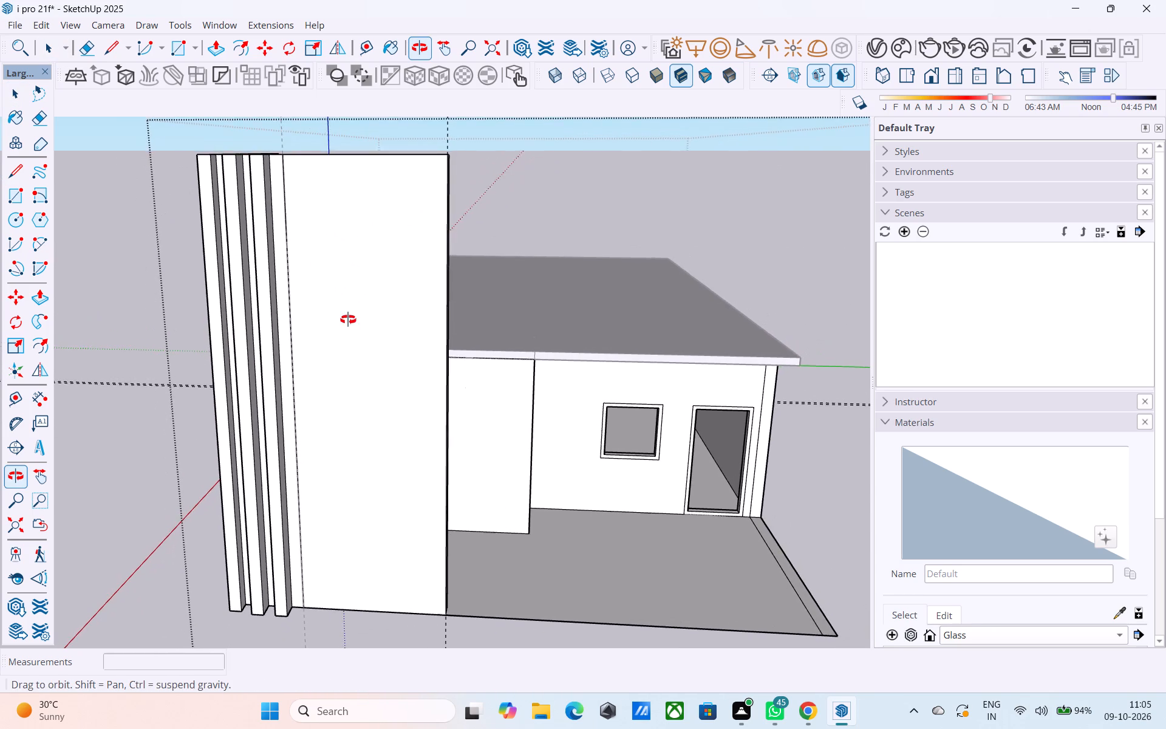
middle_click_drag(348, 320, 377, 311, "shift")
middle_click_drag(288, 284, 307, 283)
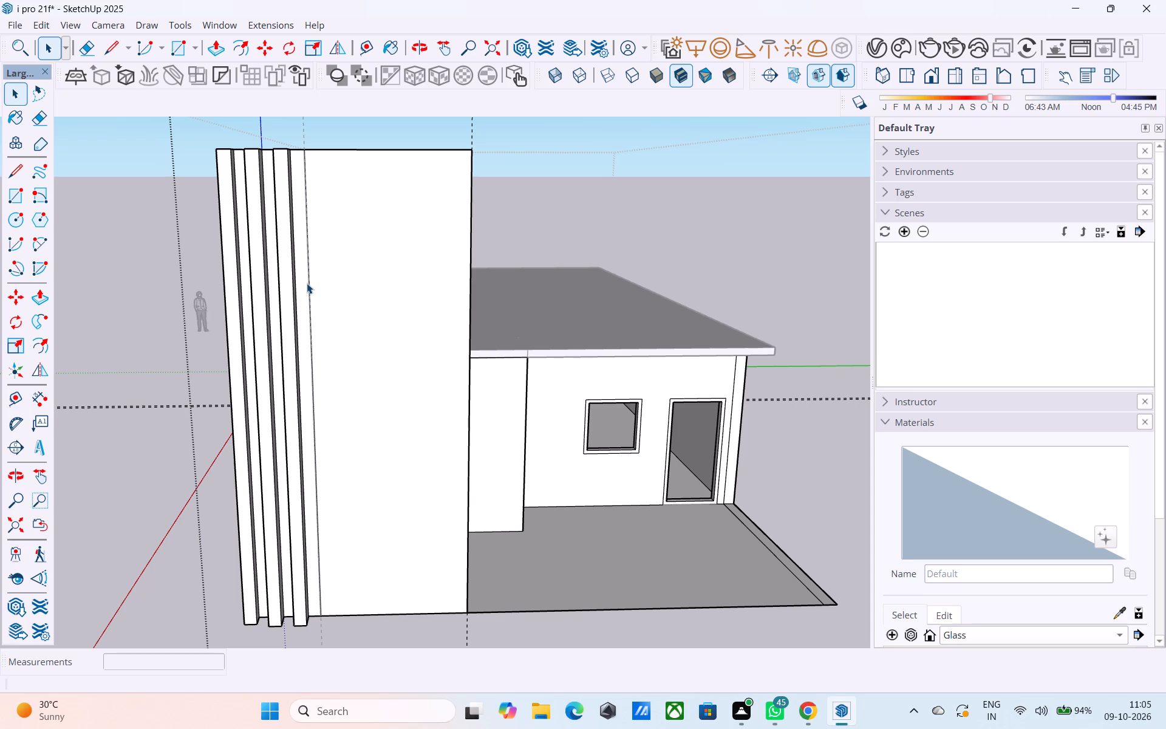
middle_click_drag(312, 281, 234, 302)
Place a horizontal guide 2' below the tall front wall's top edge and a second guide 9" below the first.
key("t")
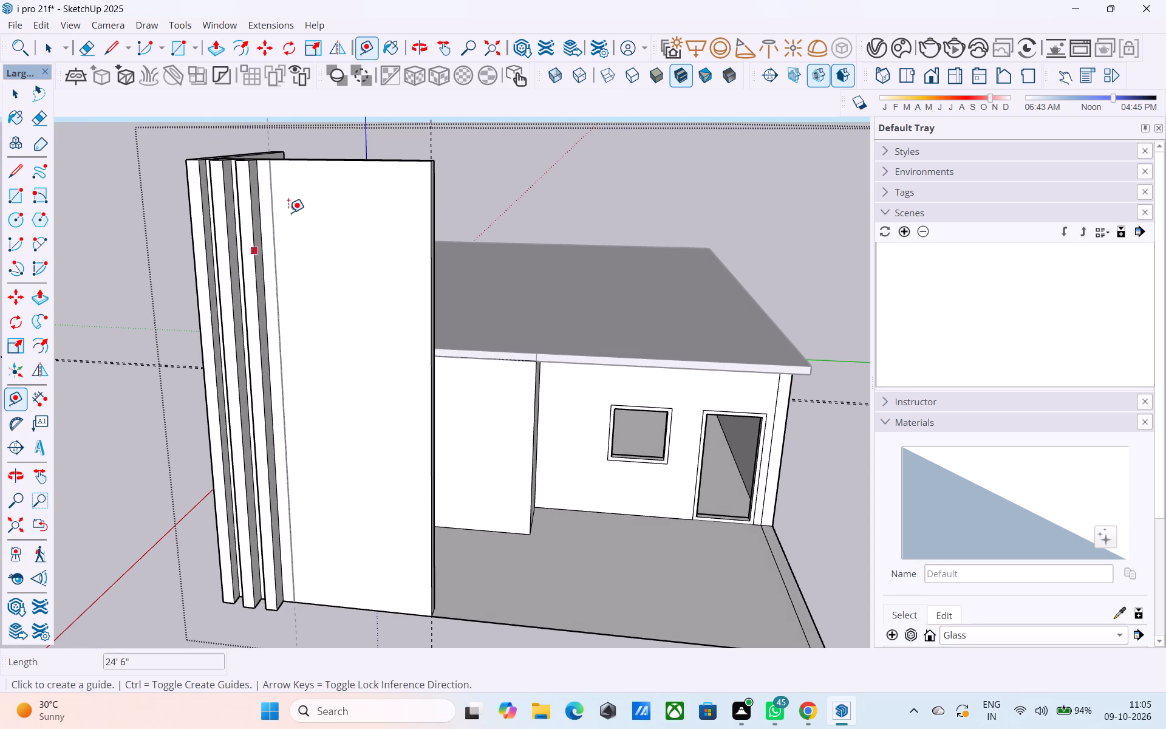
left_click(300, 163)
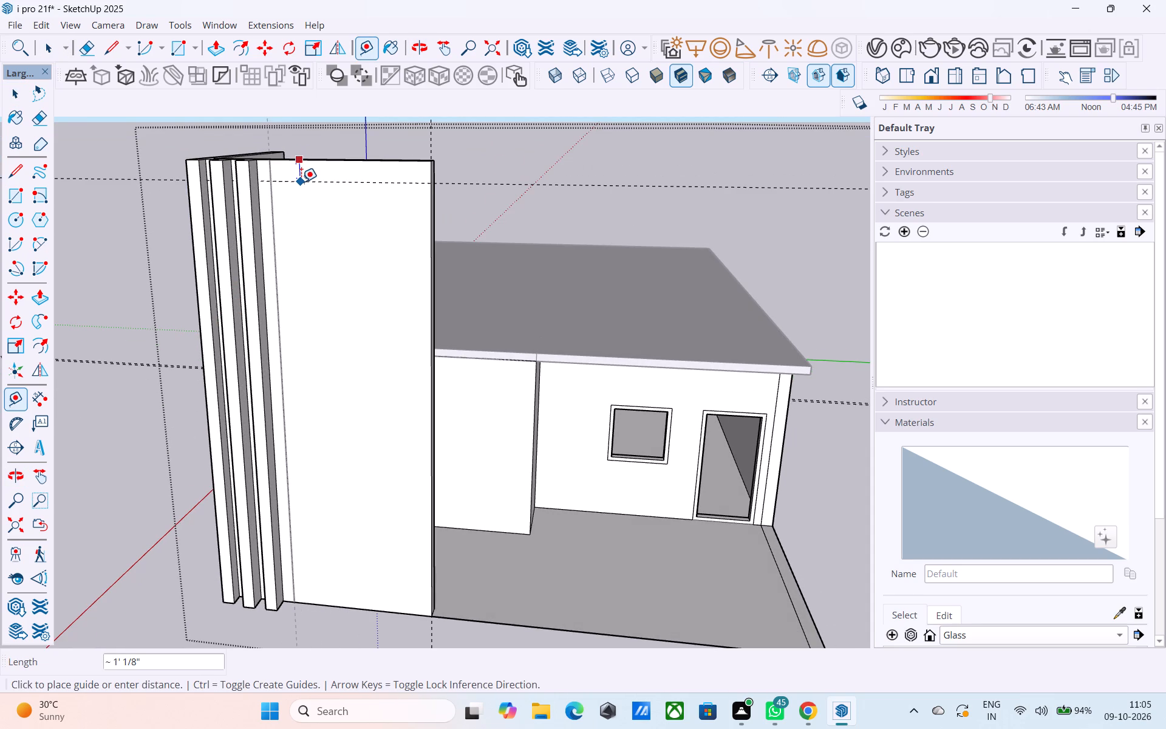
type("2'")
key("Return")
left_click(326, 203)
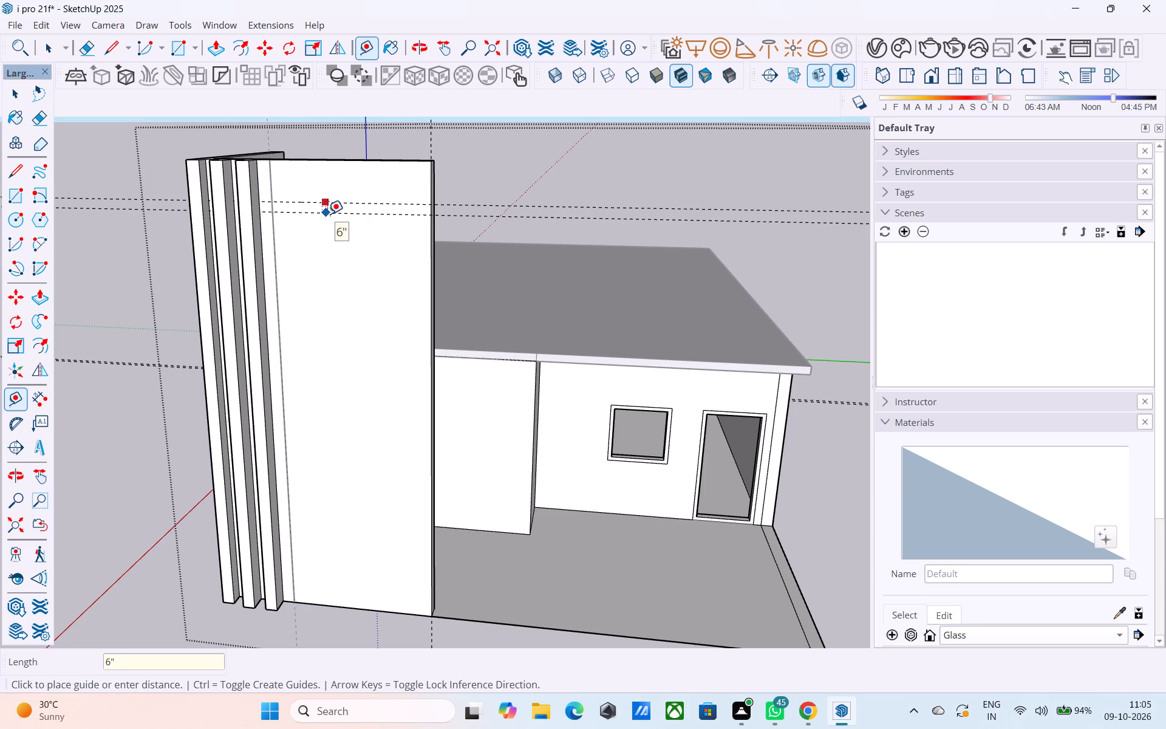
key("9")
key("shift+quotedbl")
key("Return")
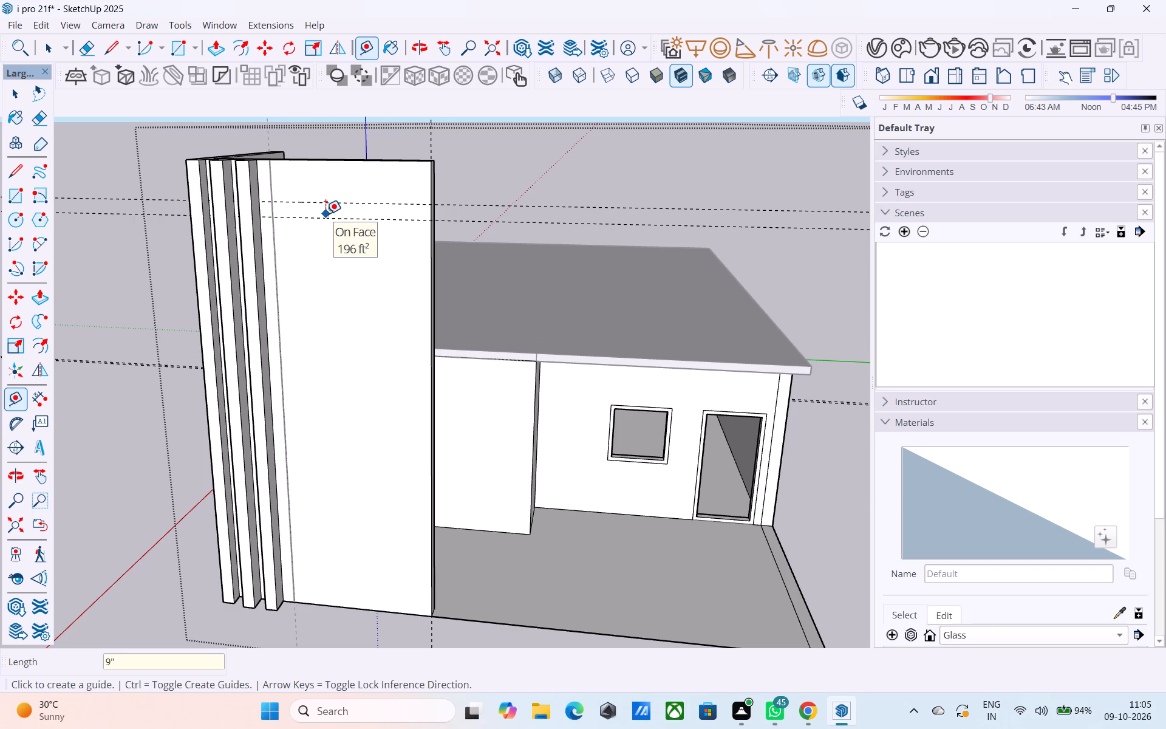
Draw a 9" by 8' 8" rectangle between the two horizontal guides, from the innermost fin to the front wall's free edge.
key("r")
left_click(257, 204)
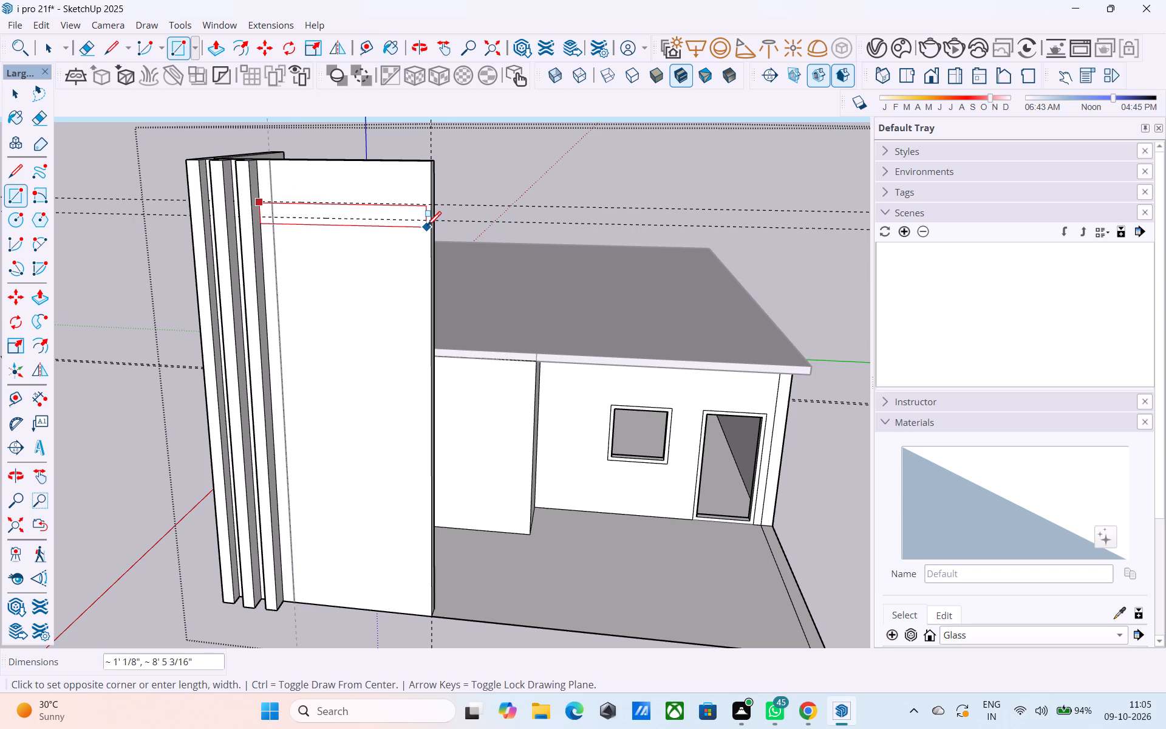
key("r")
scroll(277, 205, "up", 13)
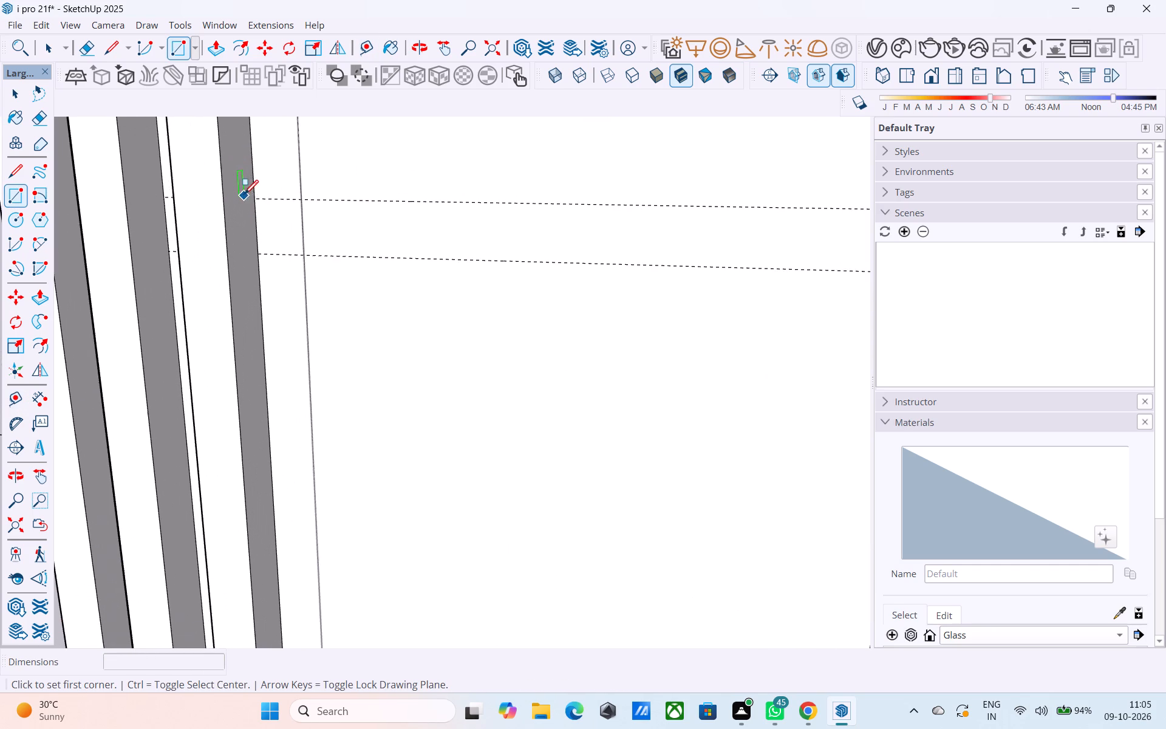
left_click(257, 197)
scroll(261, 205, "down", 9)
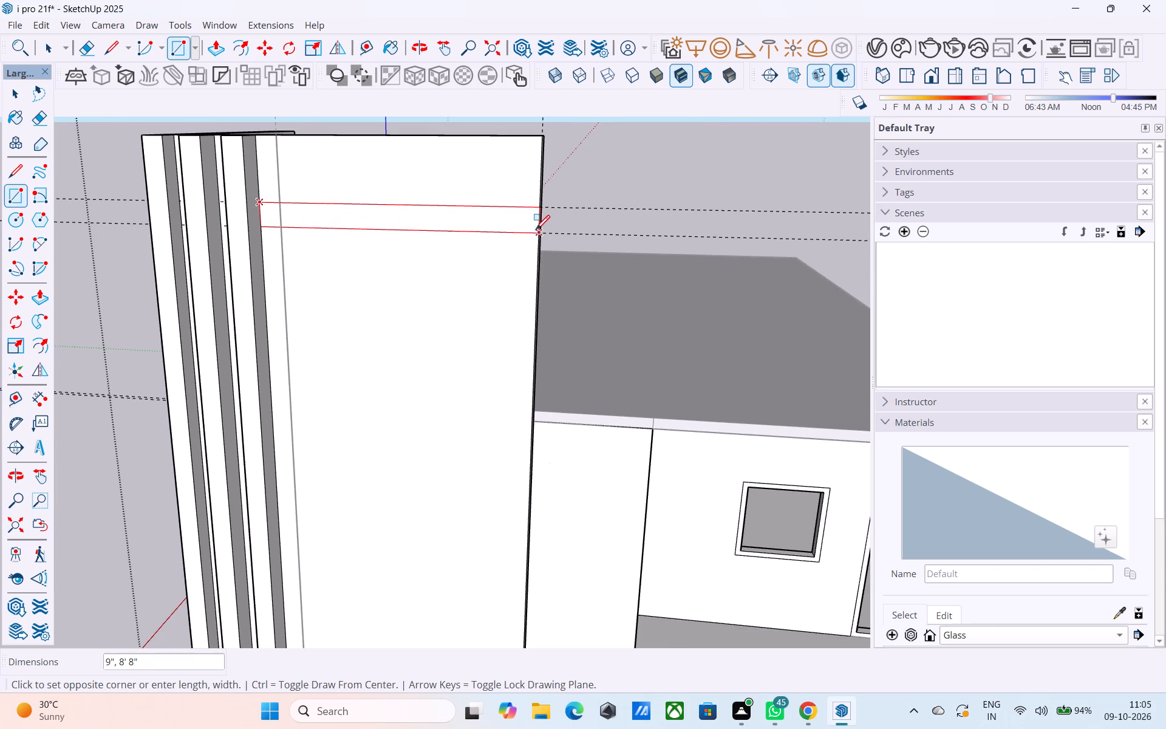
left_click(539, 232)
middle_click_drag(566, 220, 271, 234)
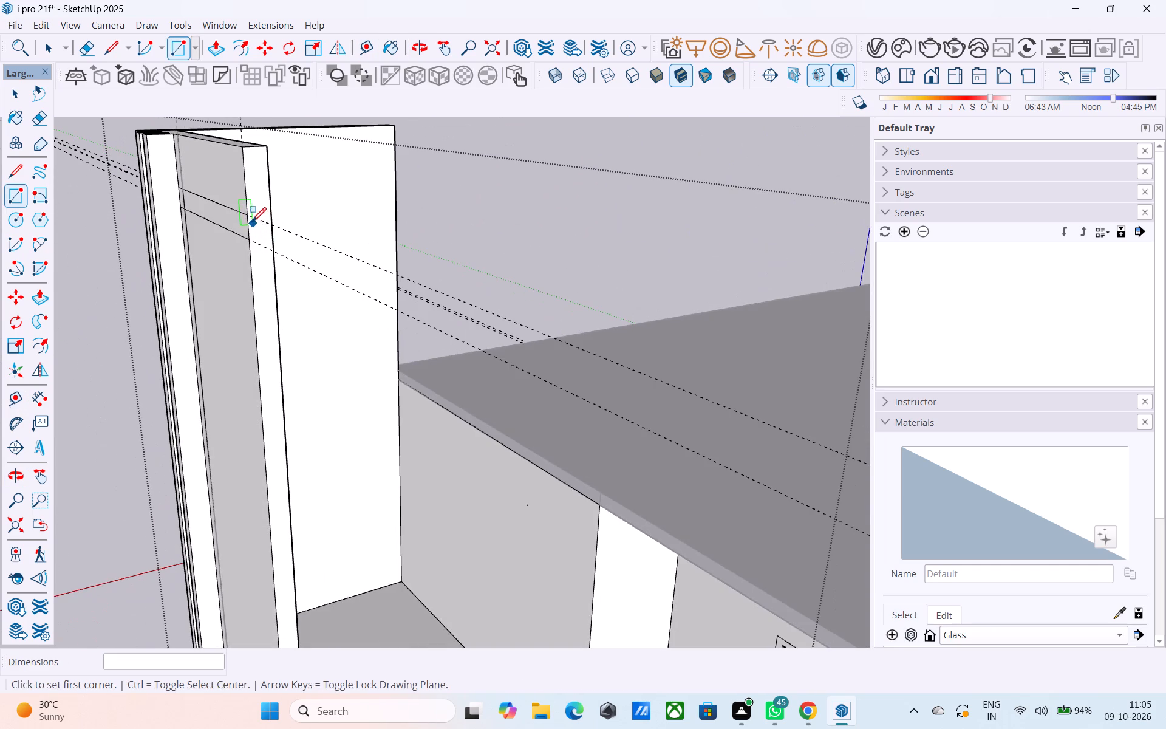
Draw a rectangle between the two horizontal guides on the end face of the tall front wall's free edge.
left_click(251, 221)
left_click(272, 242)
middle_click_drag(235, 244, 575, 217)
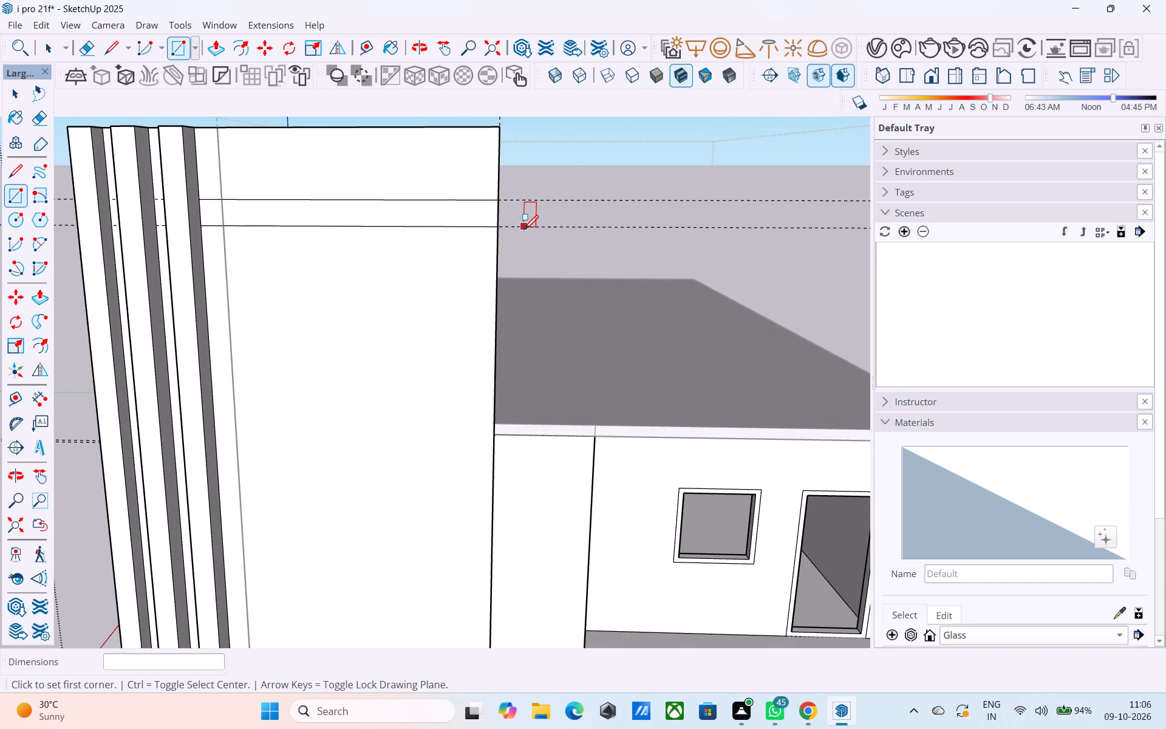
scroll(508, 239, "down", 5)
middle_click_drag(539, 261, 399, 263)
middle_click_drag(502, 267, 394, 276)
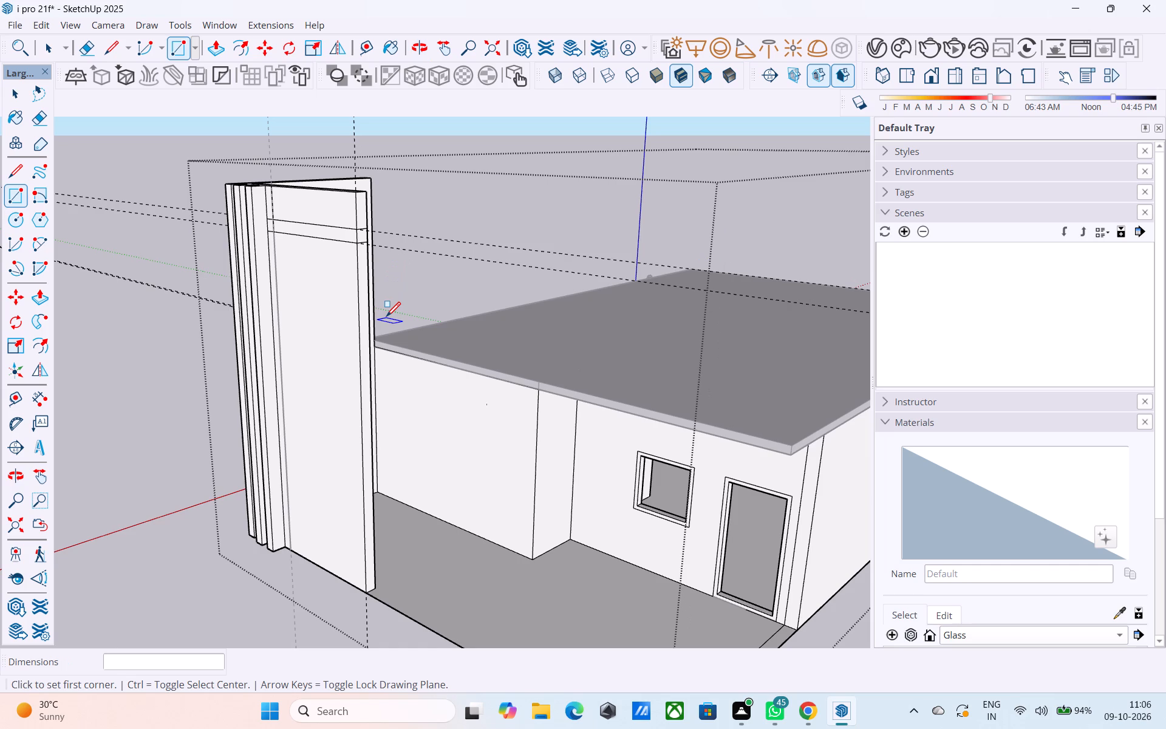
key("space")
scroll(360, 313, "down", 5)
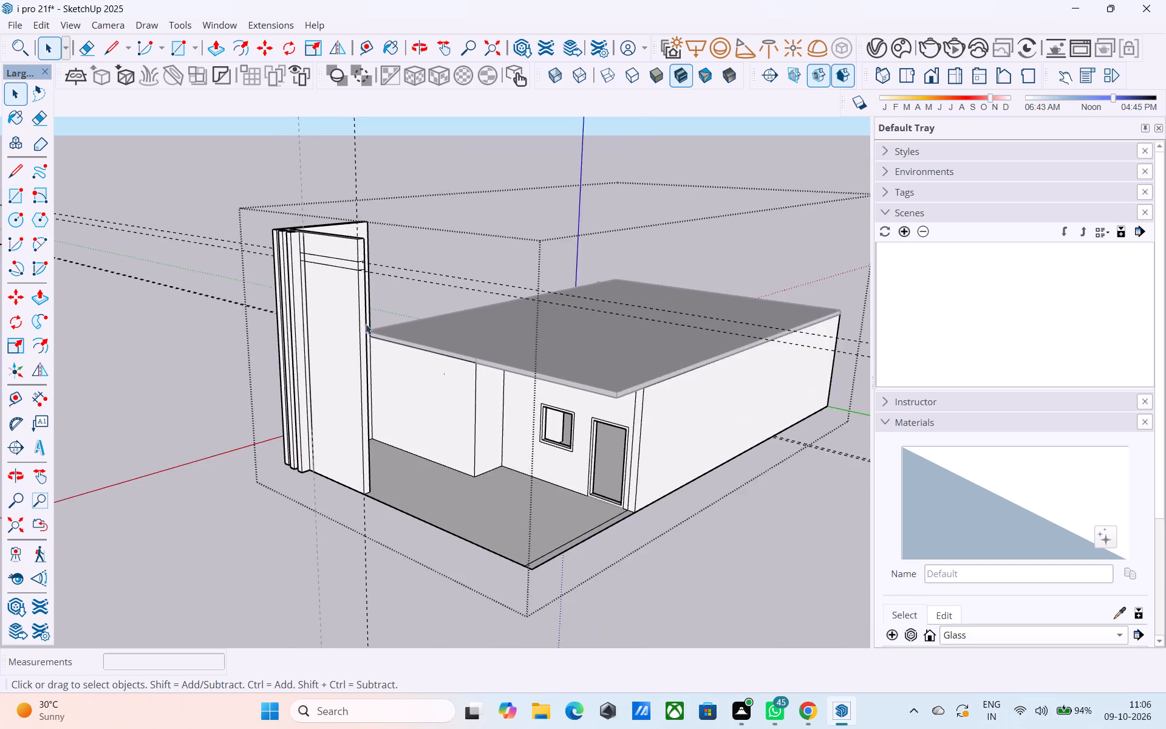
scroll(366, 324, "down", 2)
left_click(692, 521)
Open the roof slab for editing and pull its front edge face above the window and door outward 10' 9" to the tall front wall.
middle_click_drag(528, 457, 731, 445)
scroll(610, 368, "up", 2)
scroll(610, 366, "down", 1)
scroll(610, 366, "up", 8)
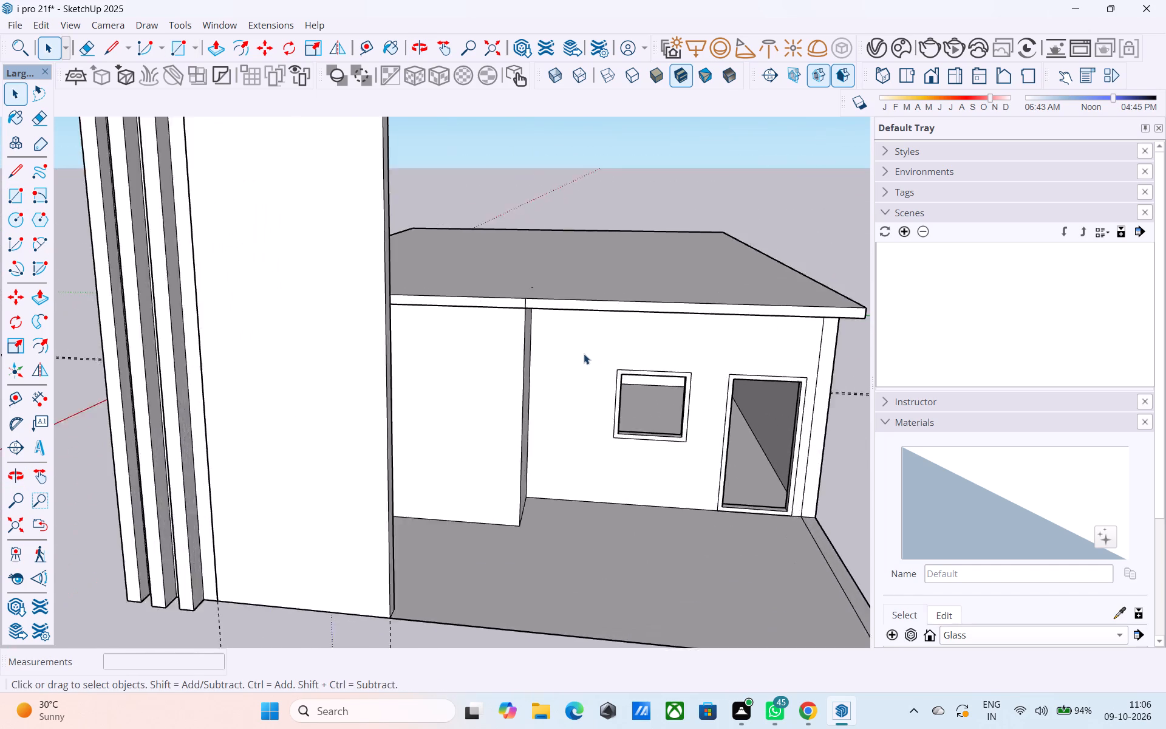
middle_click_drag(571, 353, 382, 383)
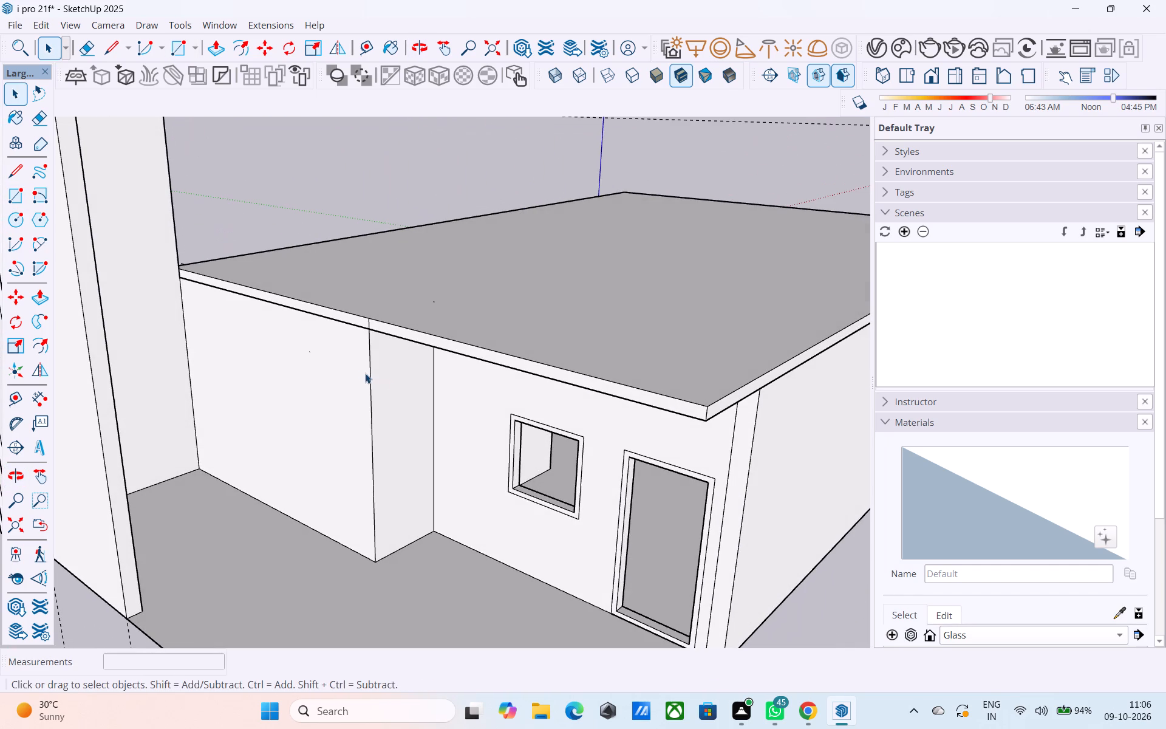
middle_click_drag(350, 368, 385, 367)
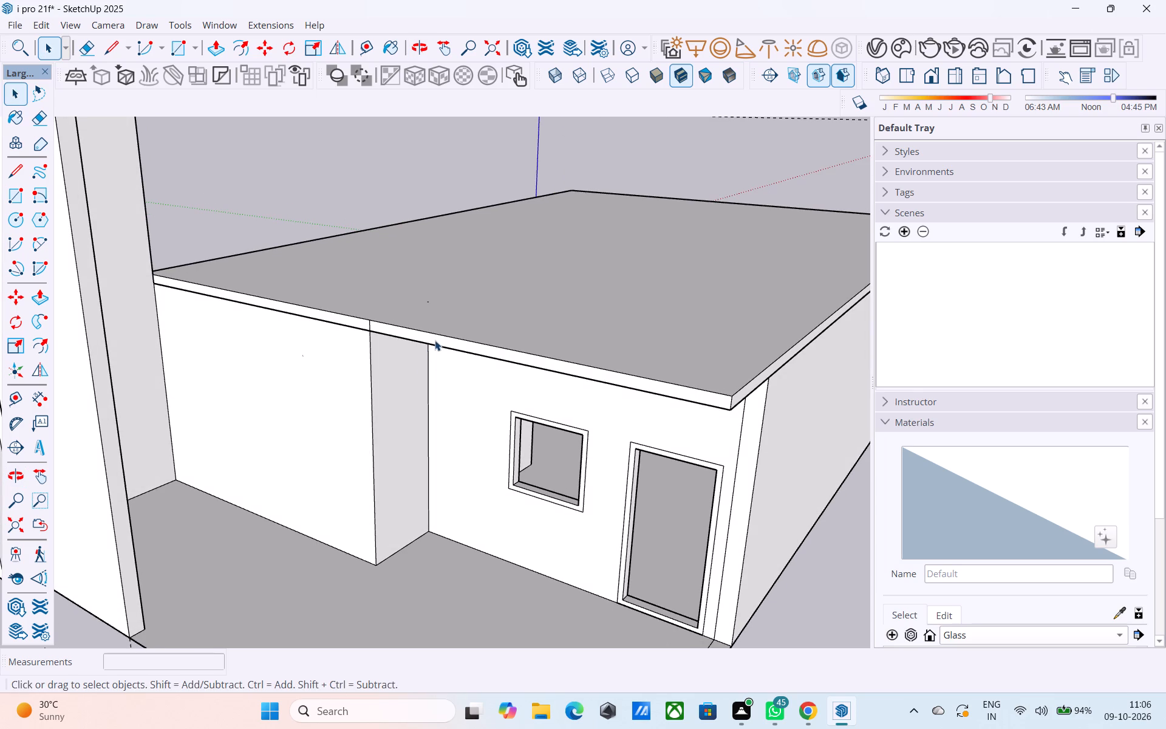
left_click(435, 340)
double_click(435, 340)
left_click(434, 341)
left_click(434, 342)
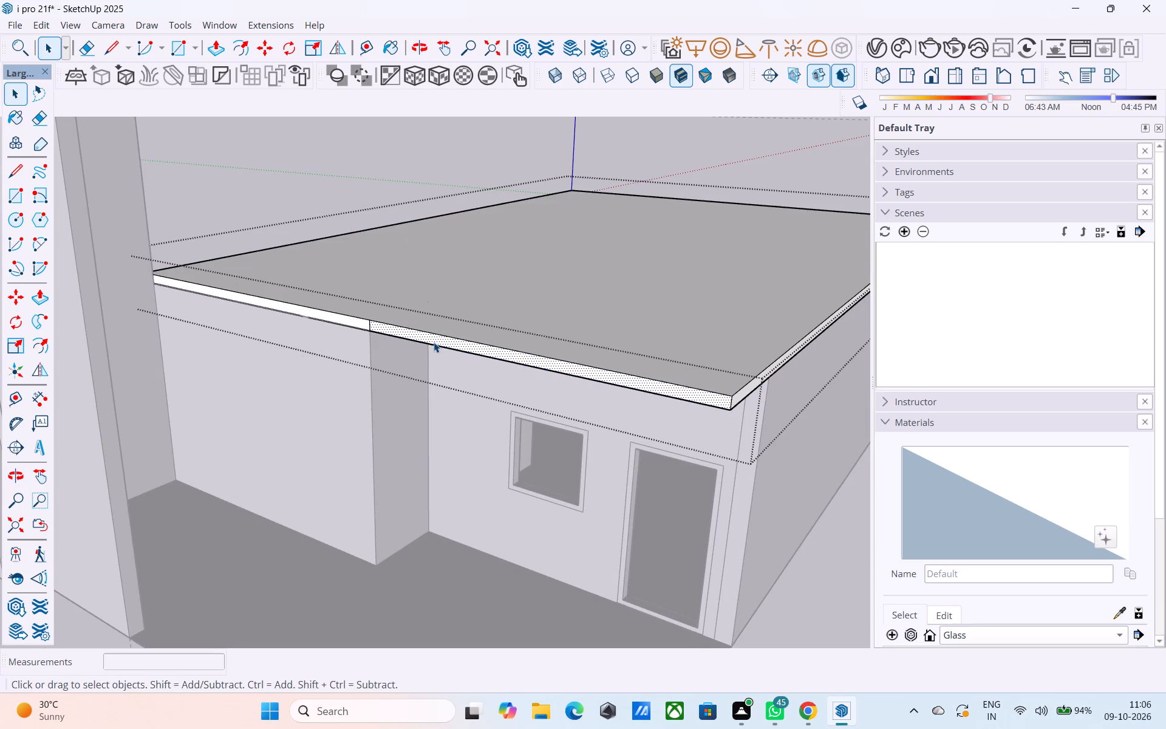
key("p")
left_click(434, 342)
scroll(417, 372, "down", 3)
middle_click_drag(444, 364, 610, 369)
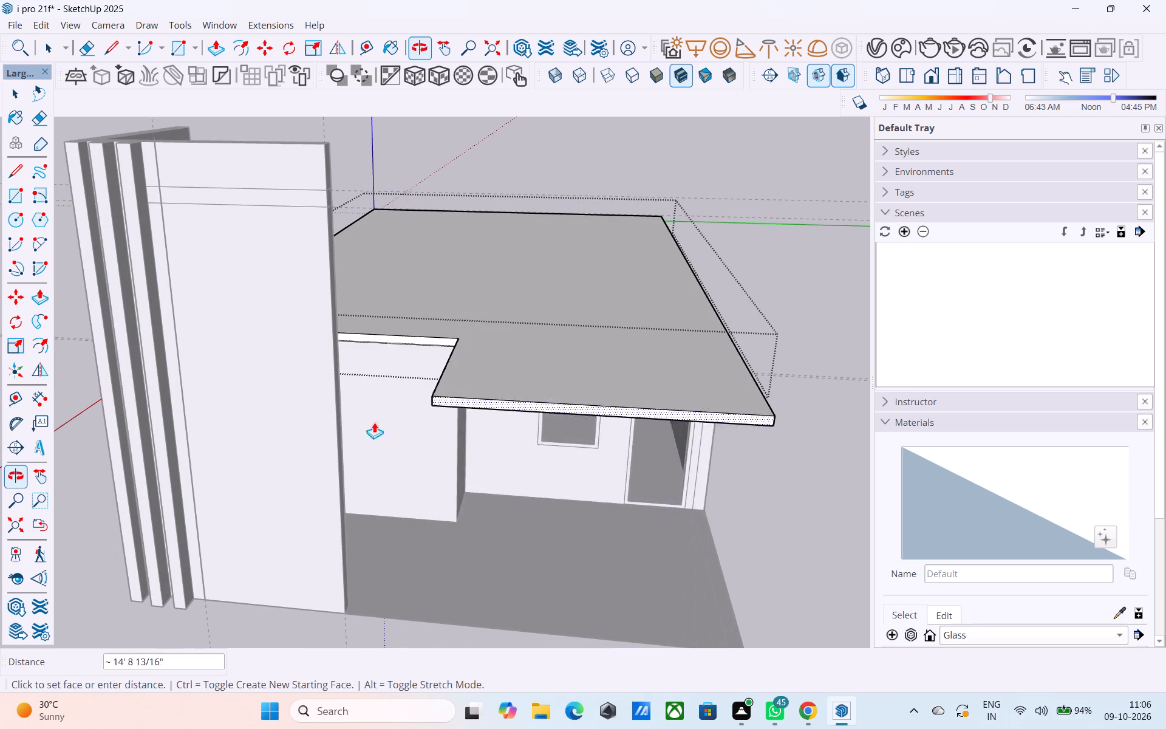
left_click(304, 385)
Pull the side face of the roof's new front extension sideways until it meets the tall front wall, and leave the slab.
middle_click_drag(457, 392, 621, 409)
scroll(407, 400, "up", 3)
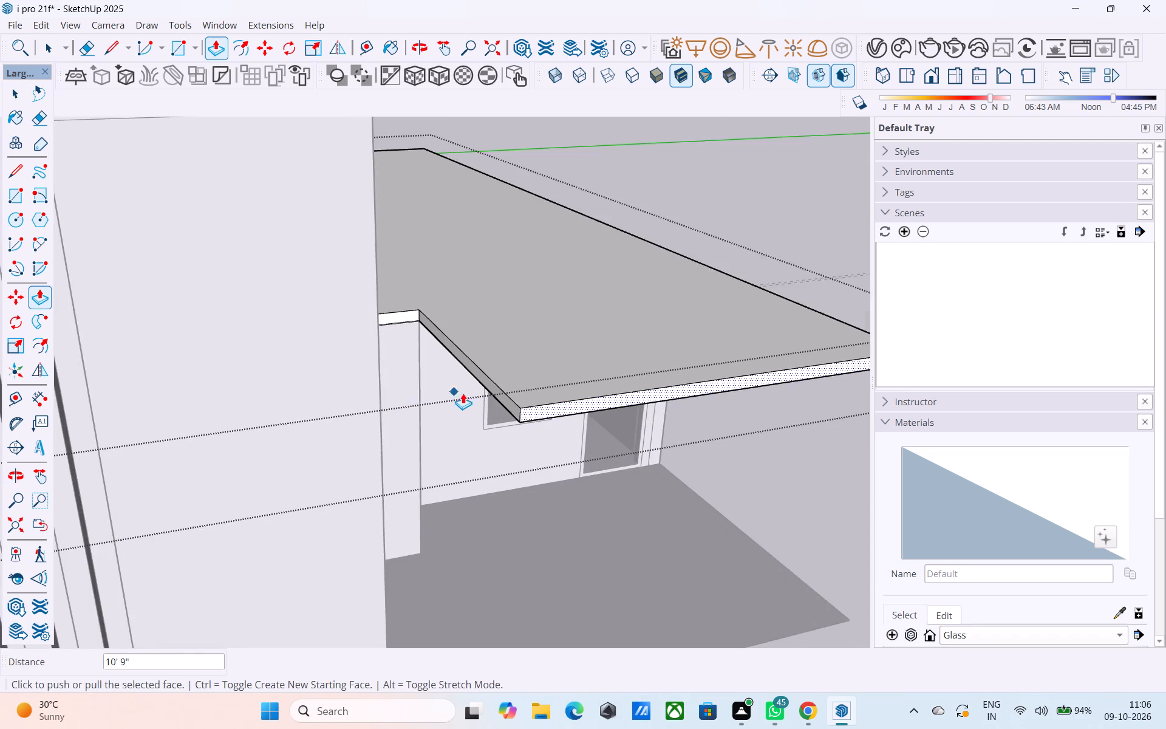
scroll(463, 393, "up", 1)
key("space")
left_click(483, 375)
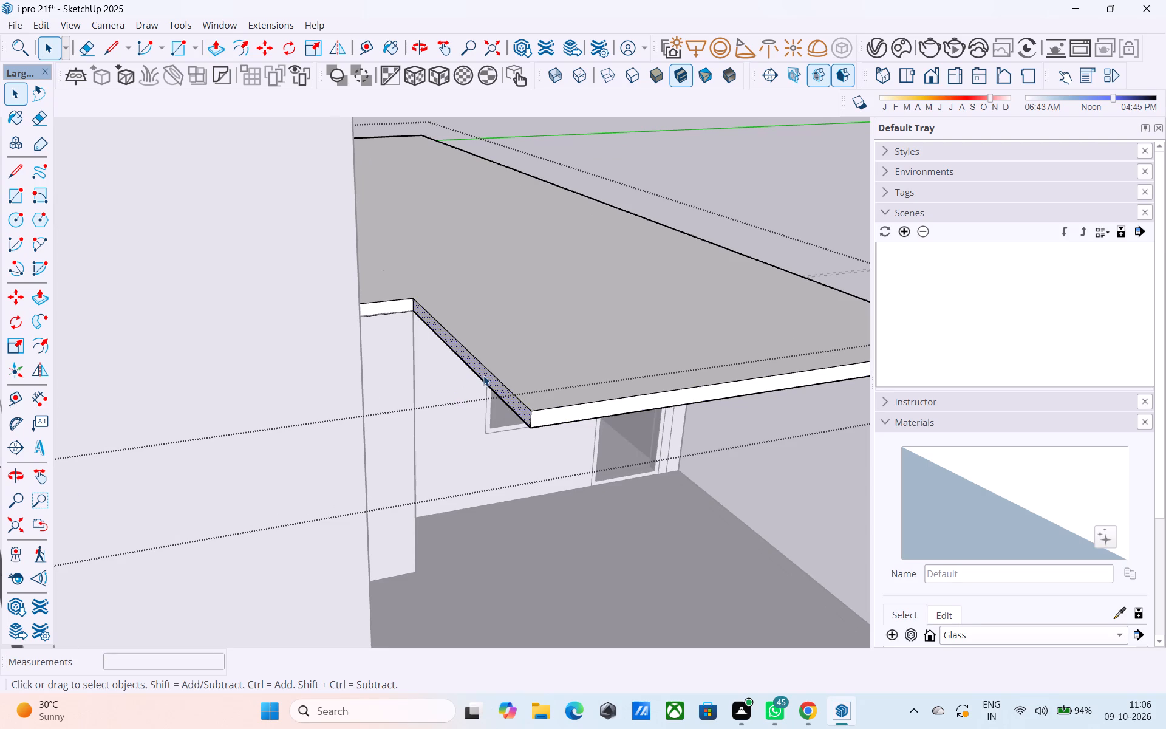
key("p")
left_click(483, 375)
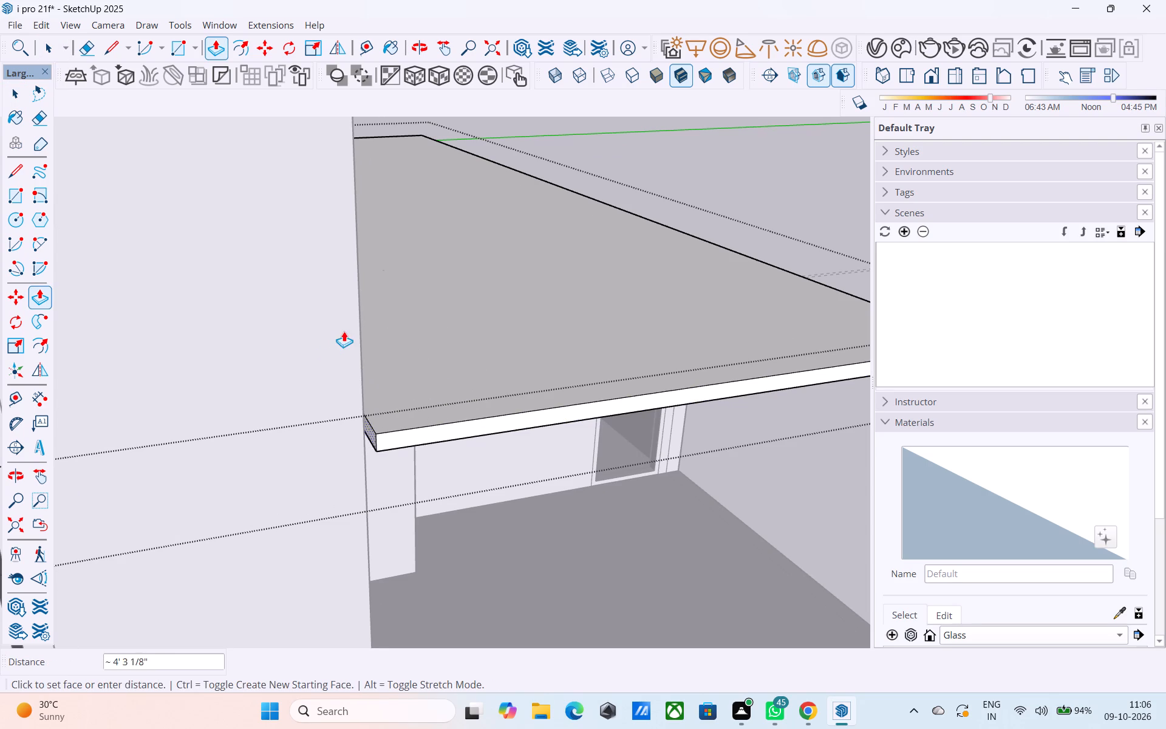
middle_click(358, 316)
left_click(358, 316)
middle_click_drag(452, 352, 339, 366)
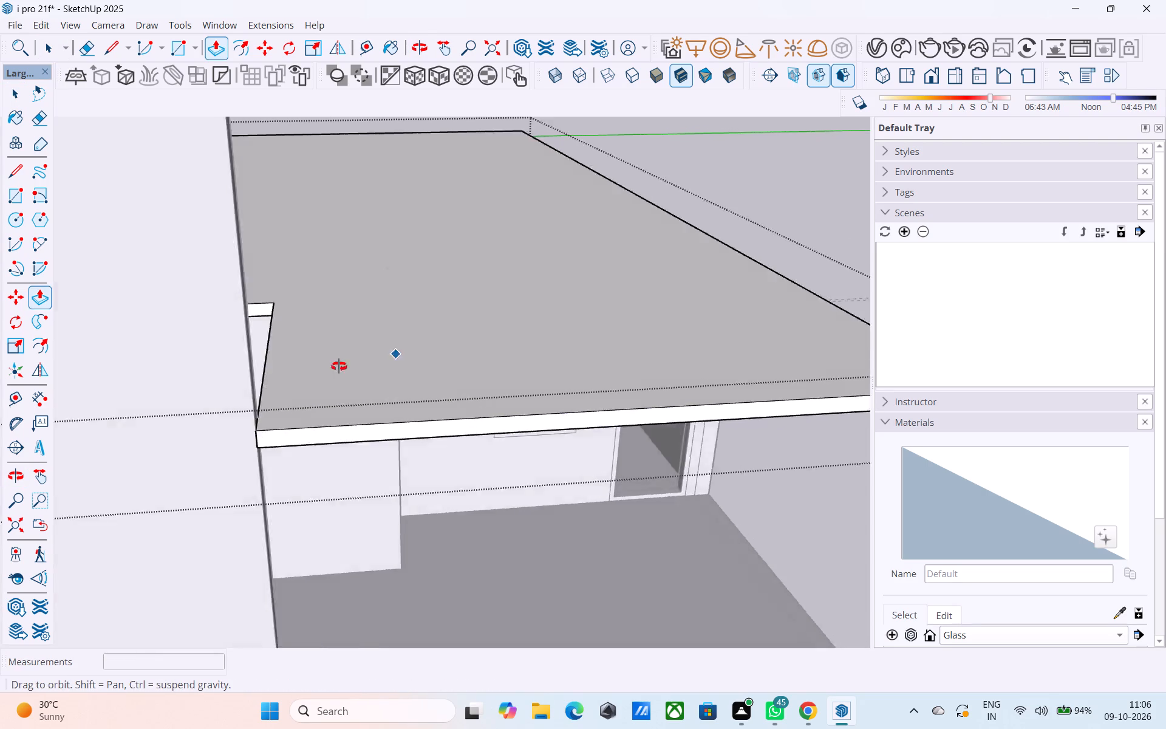
middle_click_drag(339, 366, 260, 388)
scroll(324, 397, "down", 5)
middle_click_drag(348, 412, 464, 336)
scroll(464, 336, "down", 5)
middle_click_drag(447, 379, 457, 346)
middle_click_drag(457, 346, 454, 312)
key("space")
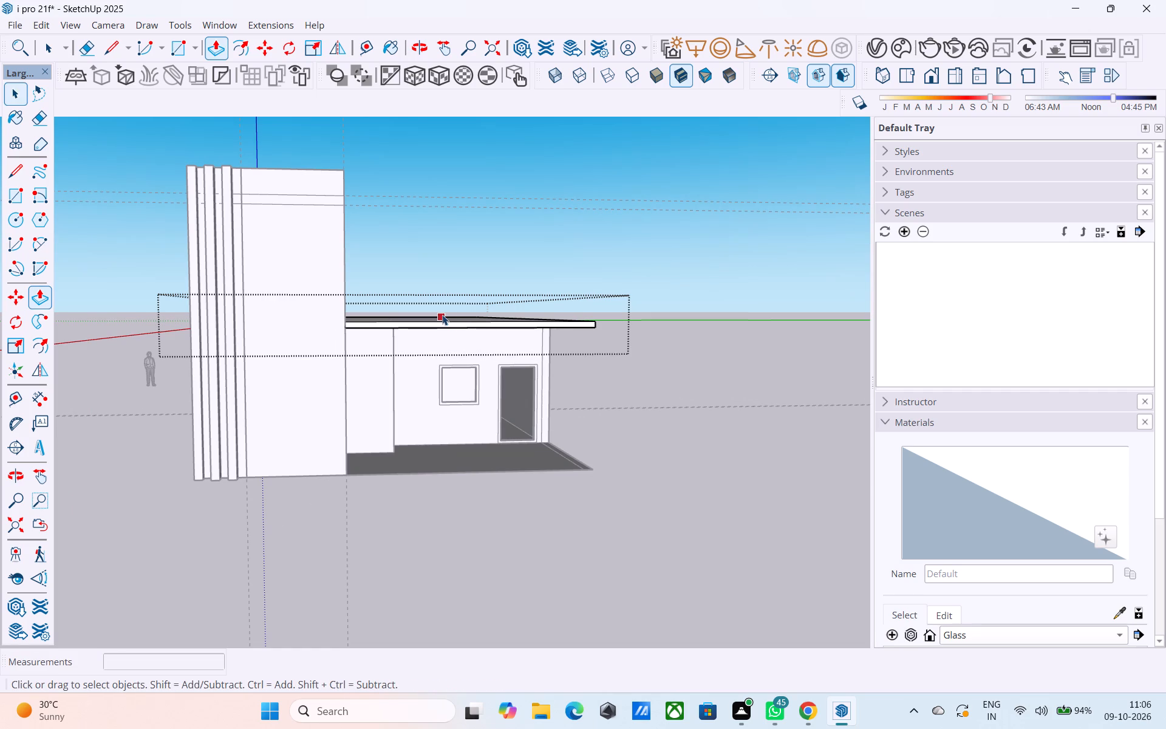
left_click(635, 382)
Examine the extended roof slab and its junction with the tall front wall from several angles.
middle_click_drag(580, 375, 544, 328)
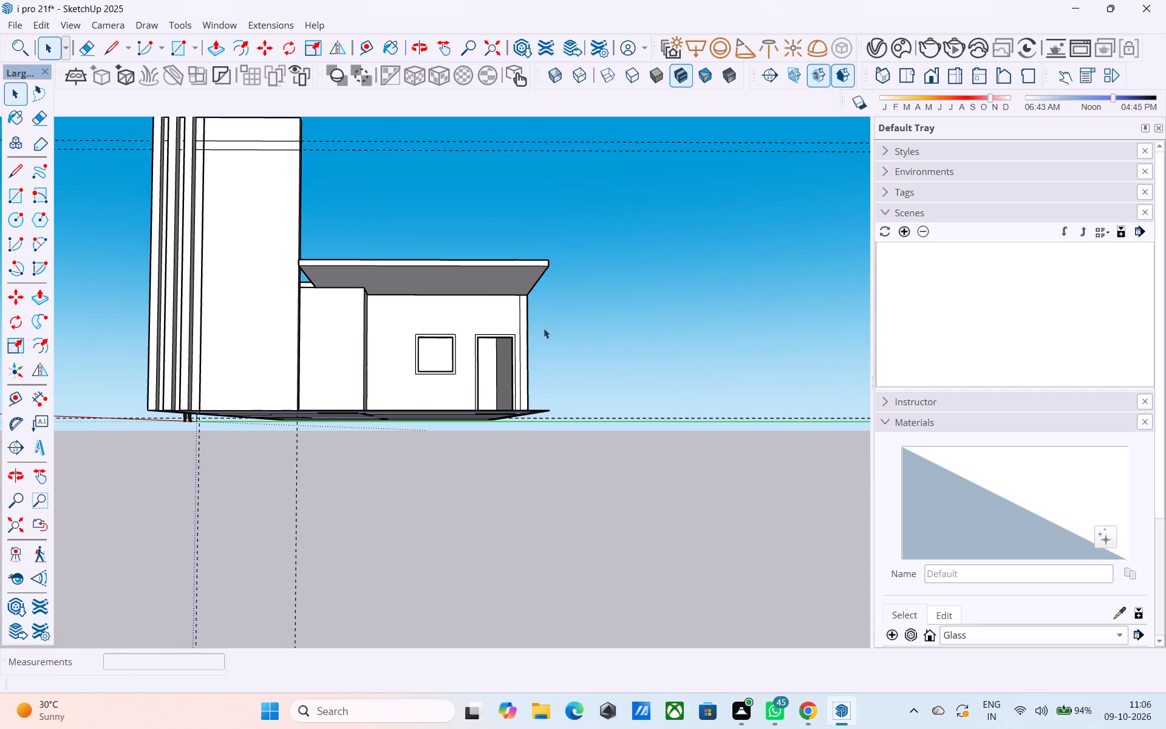
middle_click_drag(544, 334, 544, 418)
middle_click_drag(498, 407, 209, 442)
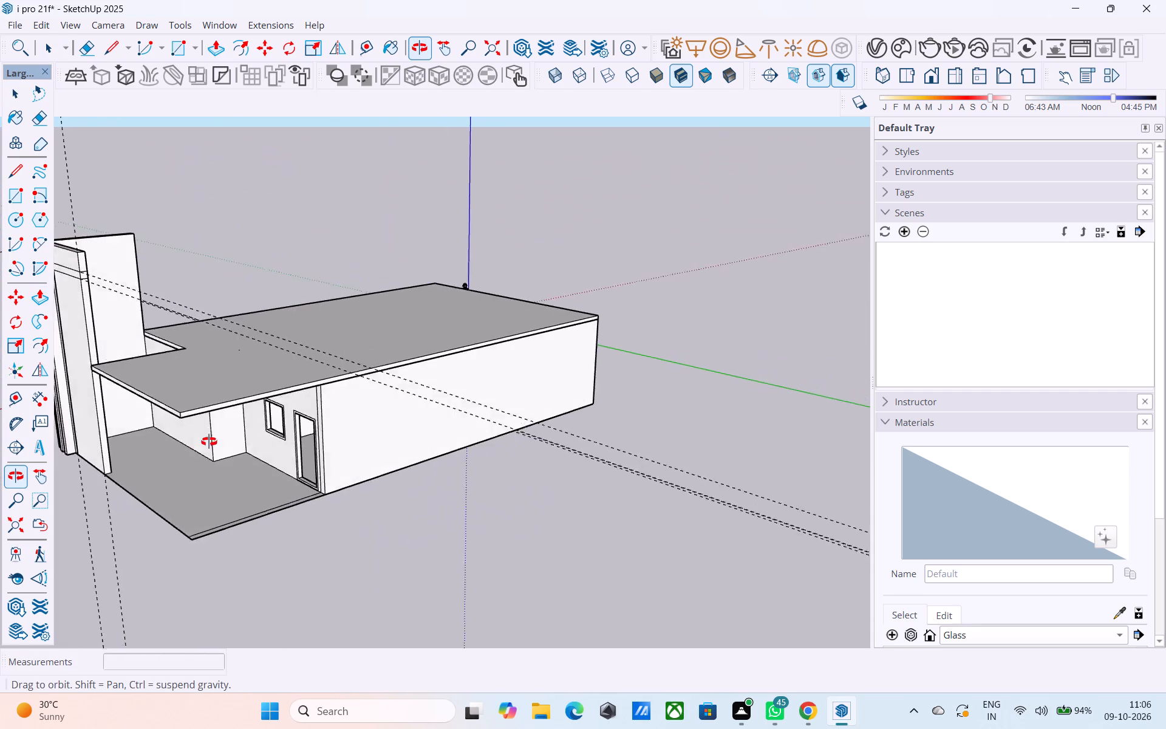
middle_click_drag(209, 442, 187, 453)
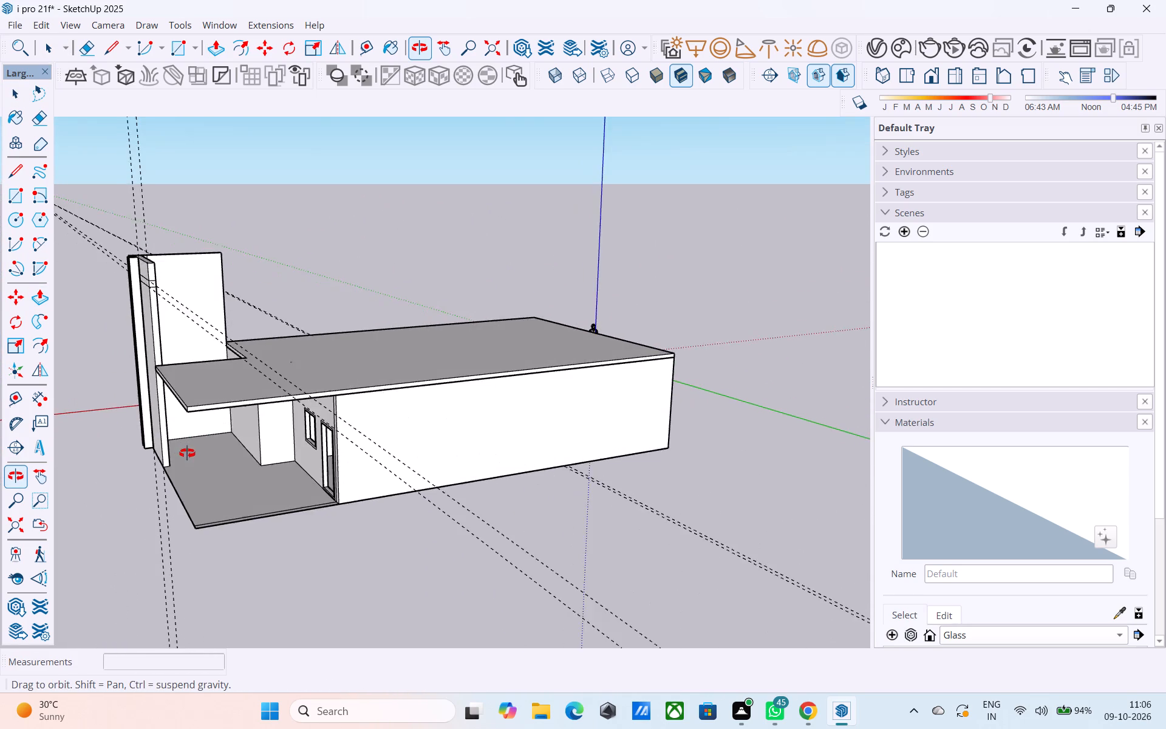
middle_click_drag(187, 453, 191, 484)
middle_click_drag(190, 472, 307, 538, "shift")
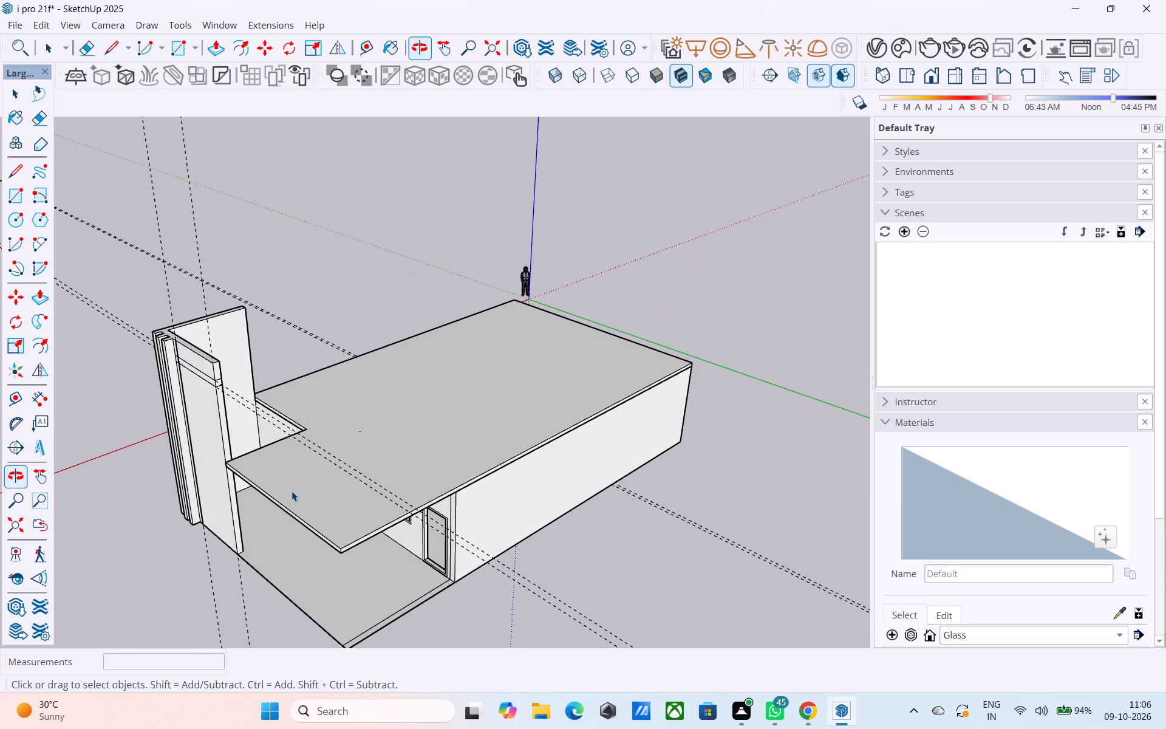
middle_click_drag(291, 491, 511, 460, "shift")
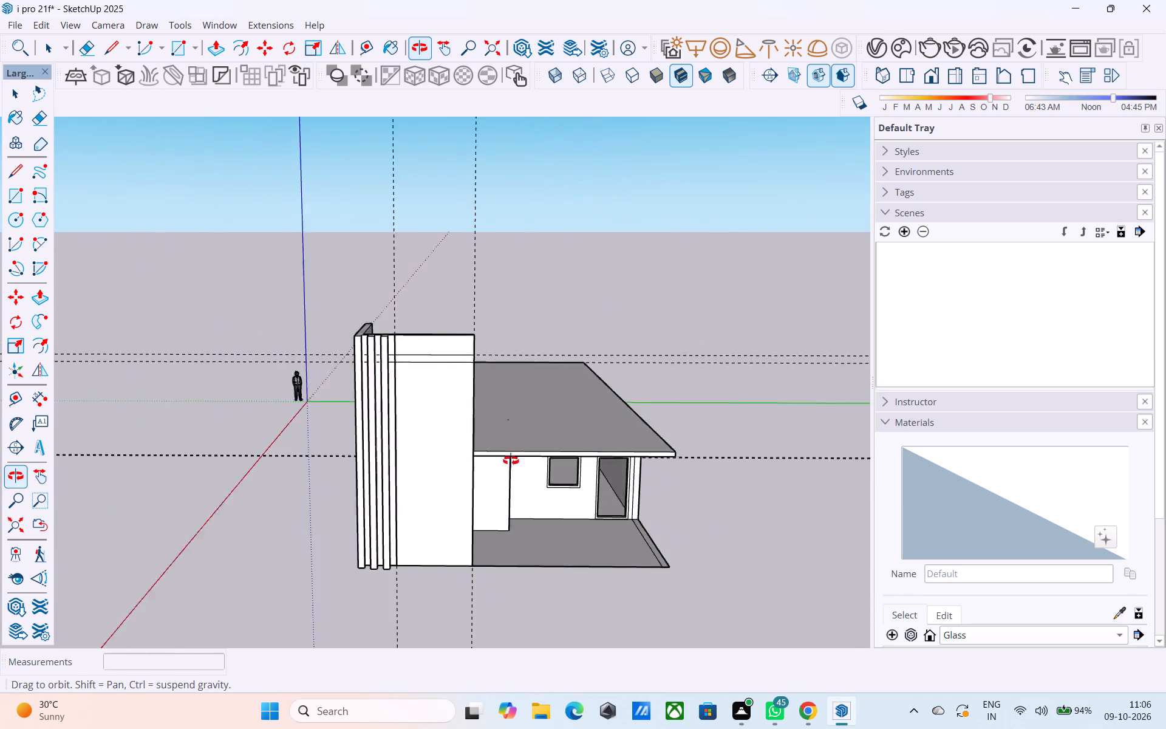
middle_click_drag(511, 460, 451, 422, "shift")
middle_click_drag(360, 384, 425, 396)
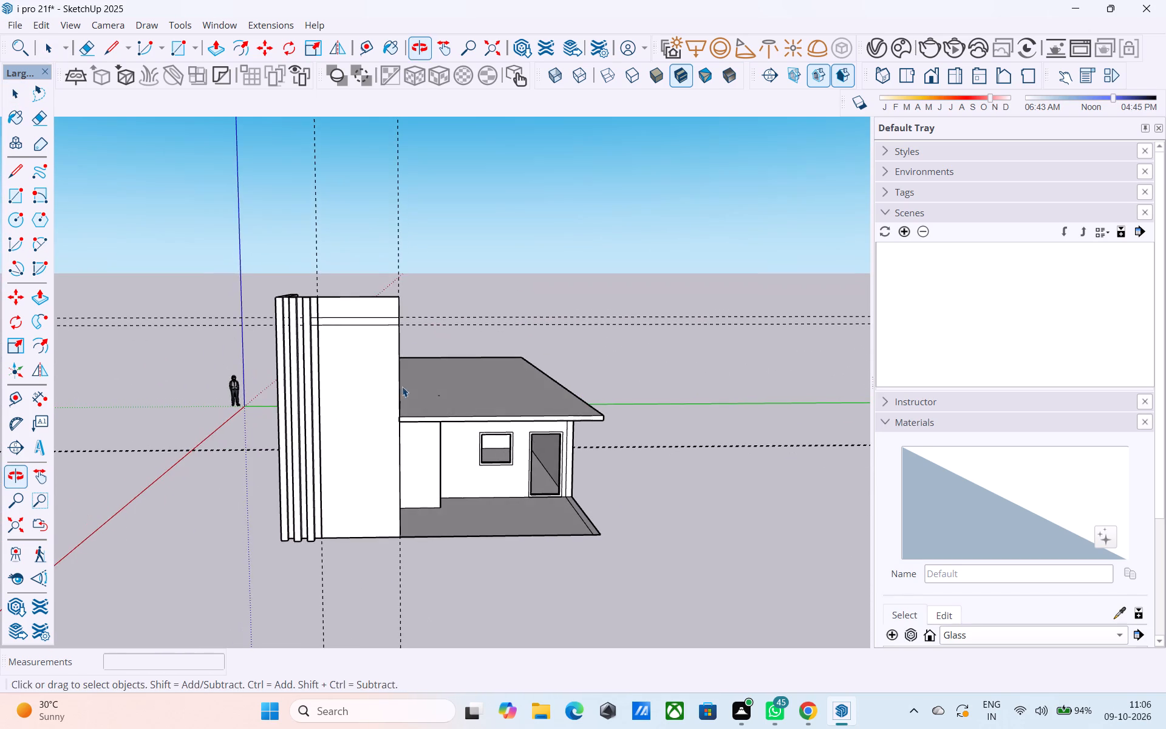
middle_click_drag(389, 378, 200, 430, "shift")
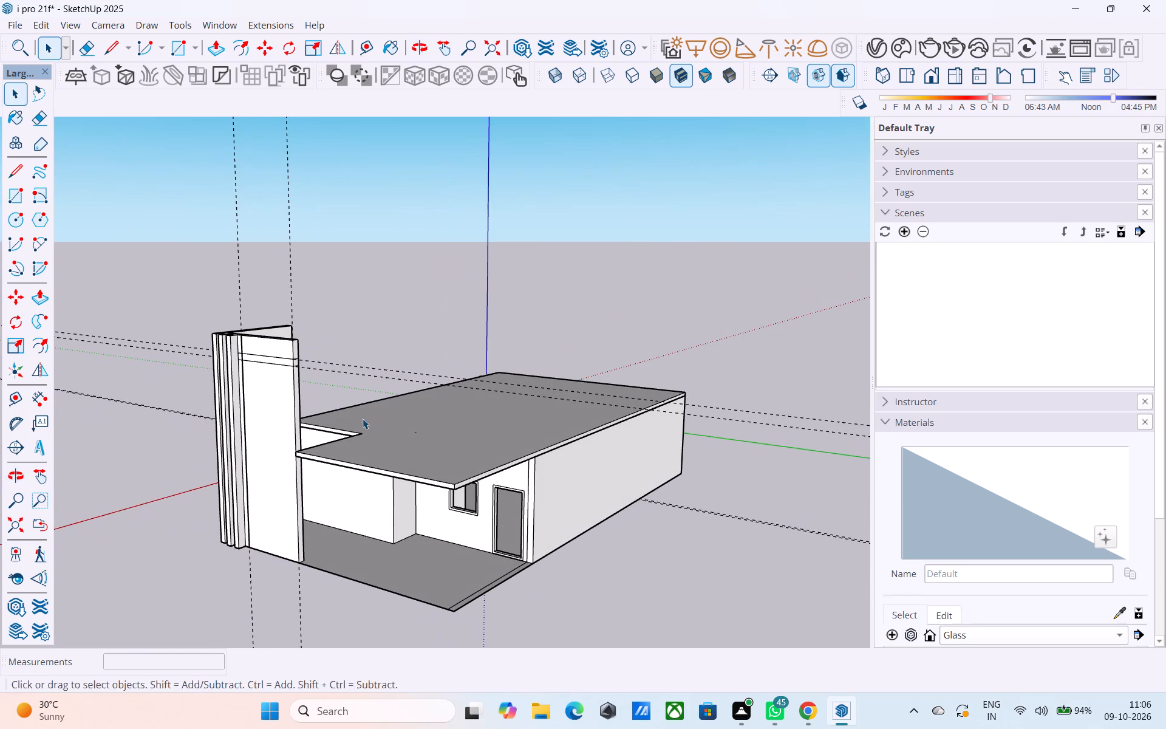
middle_click_drag(363, 419, 294, 413)
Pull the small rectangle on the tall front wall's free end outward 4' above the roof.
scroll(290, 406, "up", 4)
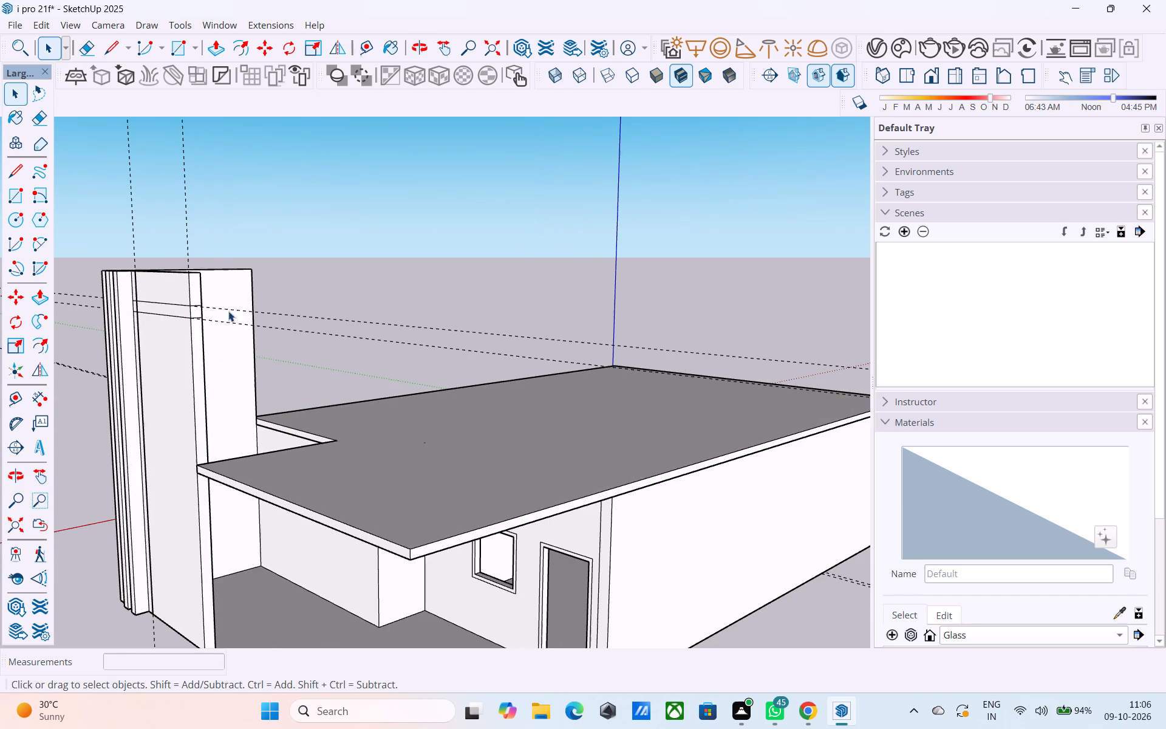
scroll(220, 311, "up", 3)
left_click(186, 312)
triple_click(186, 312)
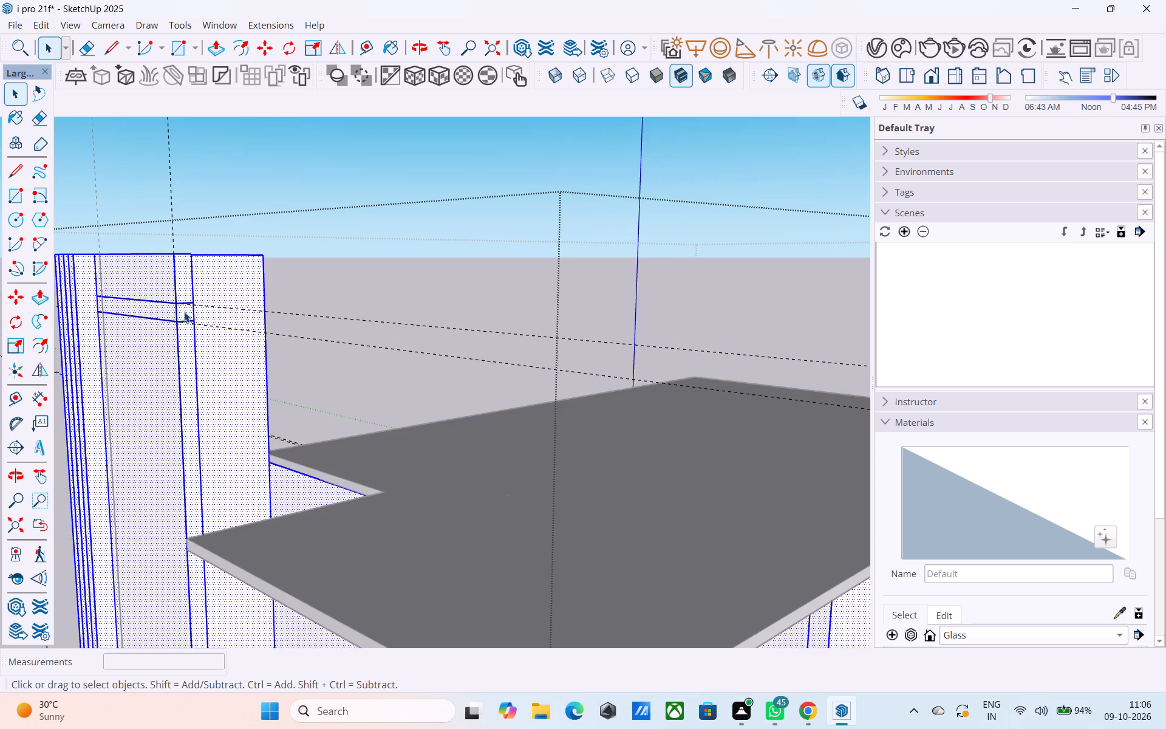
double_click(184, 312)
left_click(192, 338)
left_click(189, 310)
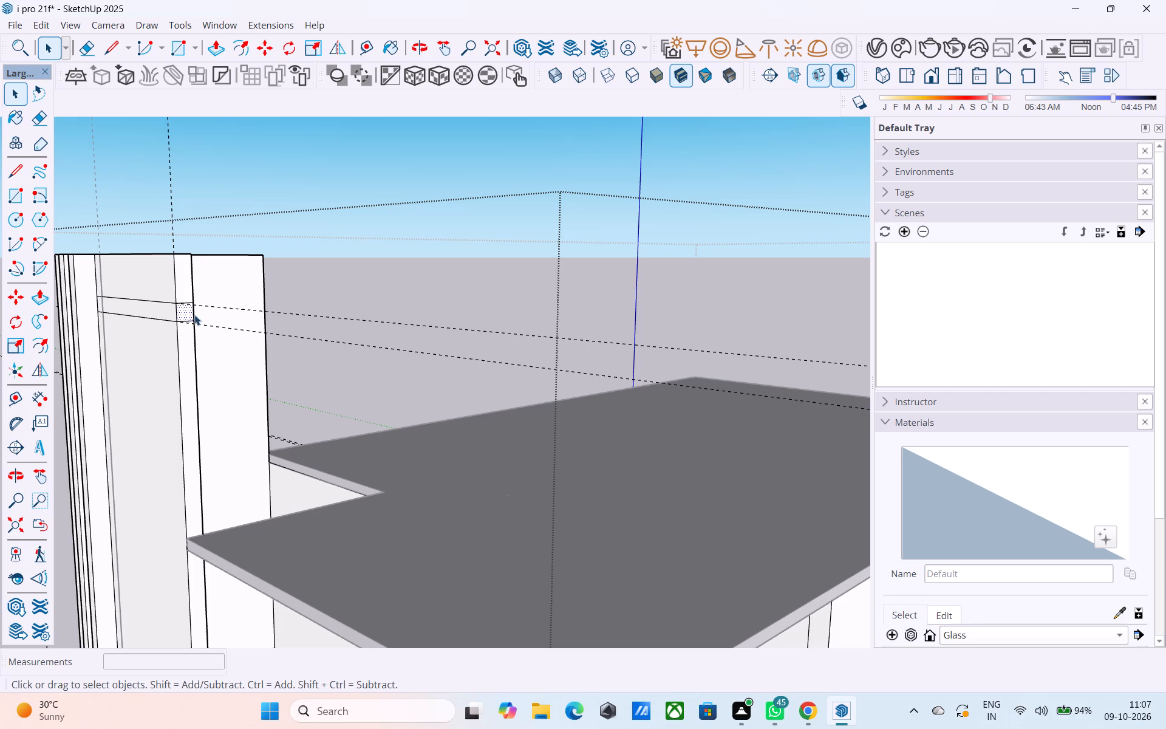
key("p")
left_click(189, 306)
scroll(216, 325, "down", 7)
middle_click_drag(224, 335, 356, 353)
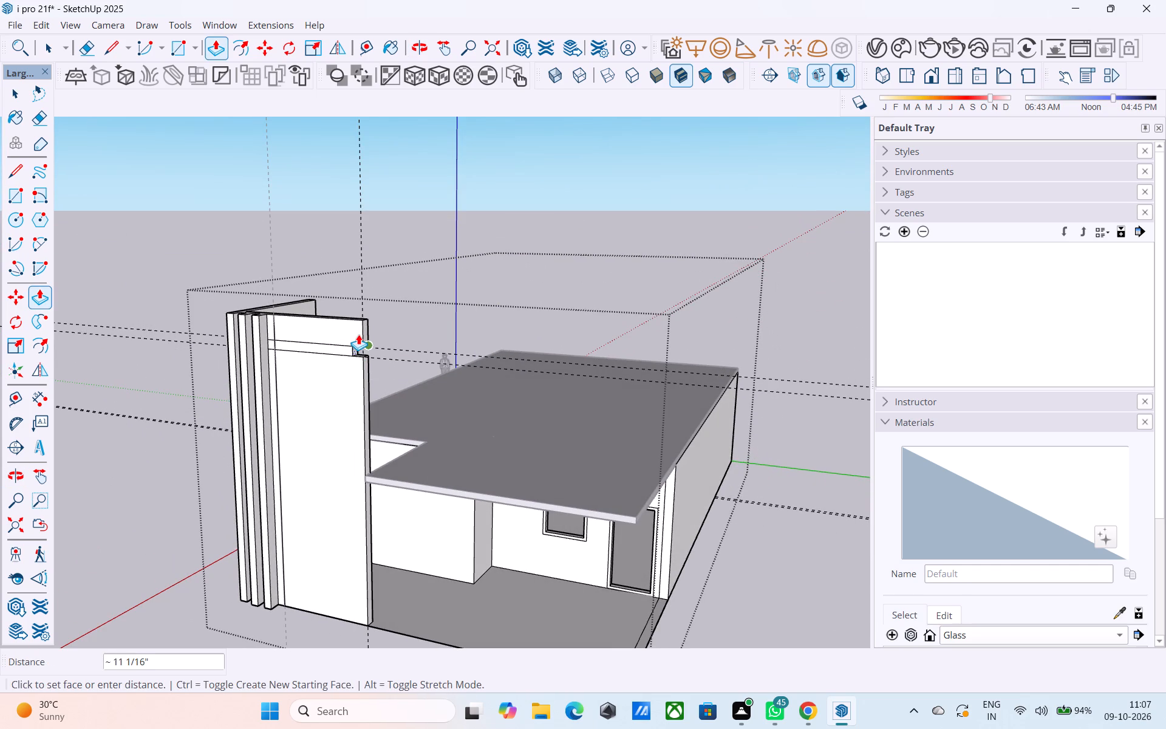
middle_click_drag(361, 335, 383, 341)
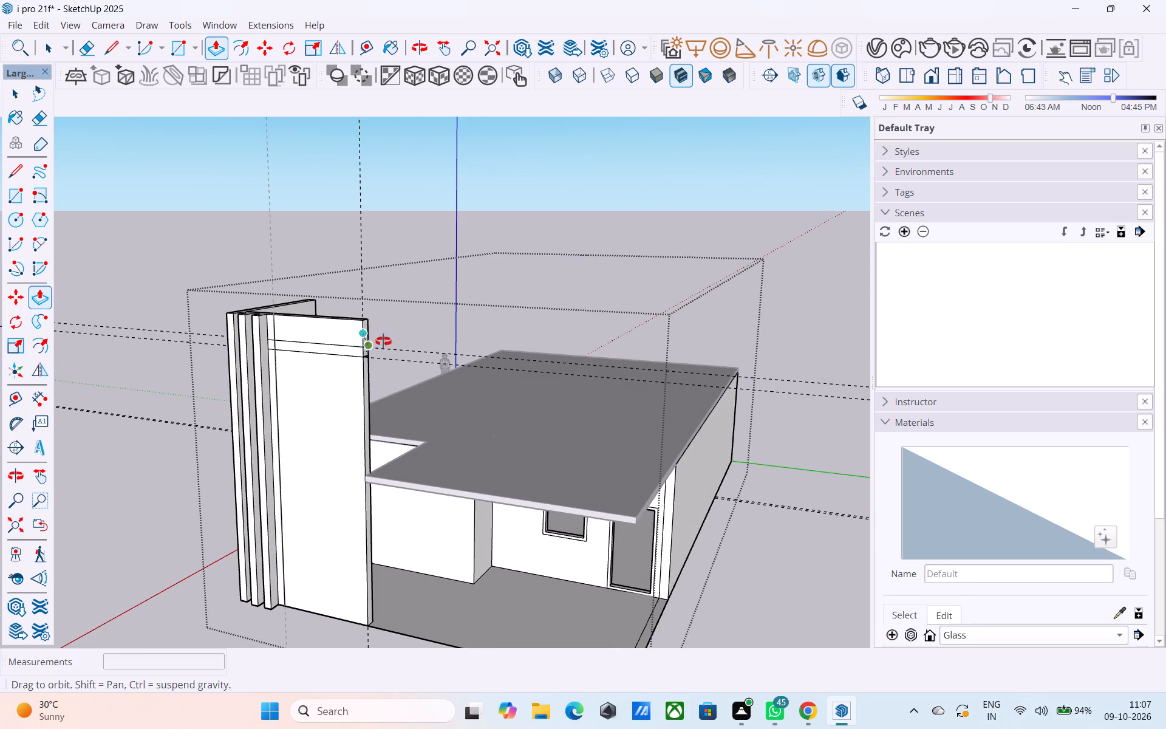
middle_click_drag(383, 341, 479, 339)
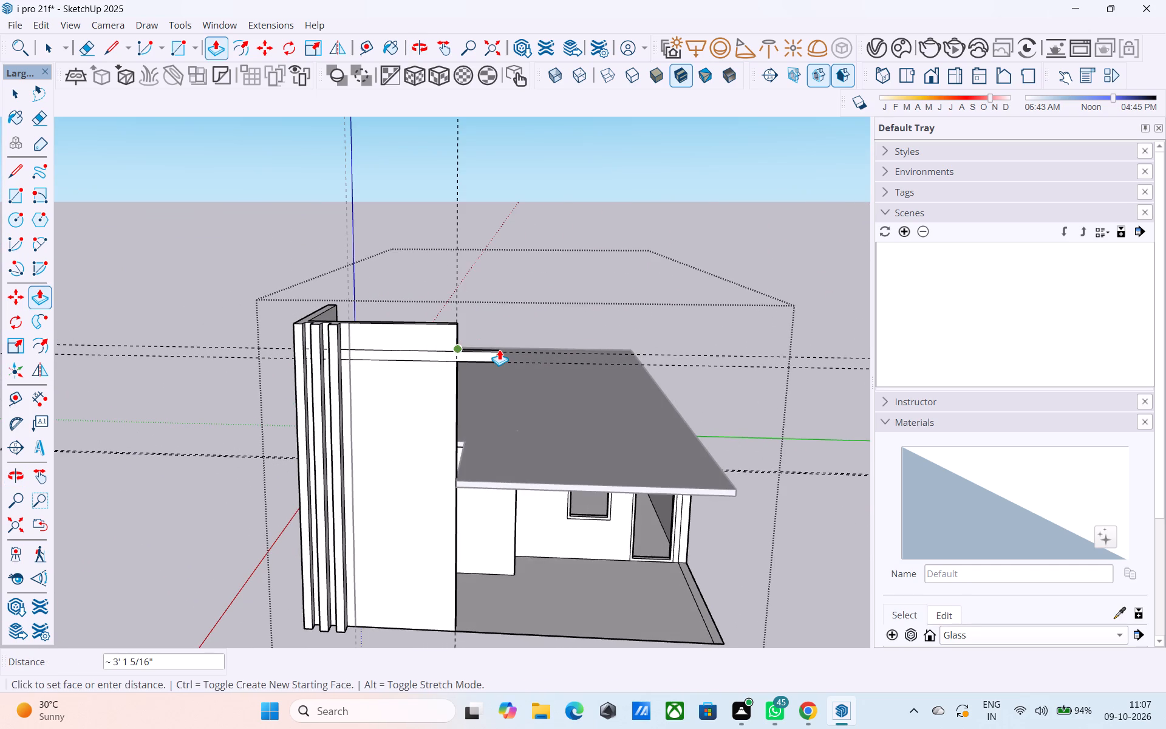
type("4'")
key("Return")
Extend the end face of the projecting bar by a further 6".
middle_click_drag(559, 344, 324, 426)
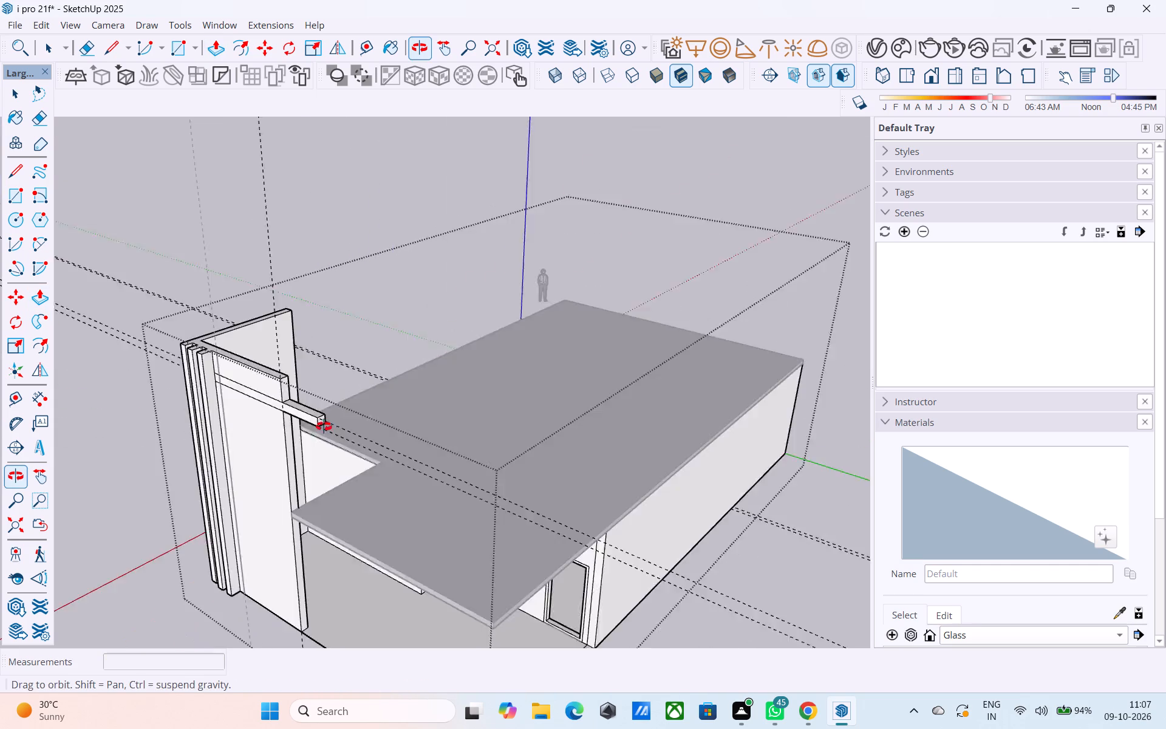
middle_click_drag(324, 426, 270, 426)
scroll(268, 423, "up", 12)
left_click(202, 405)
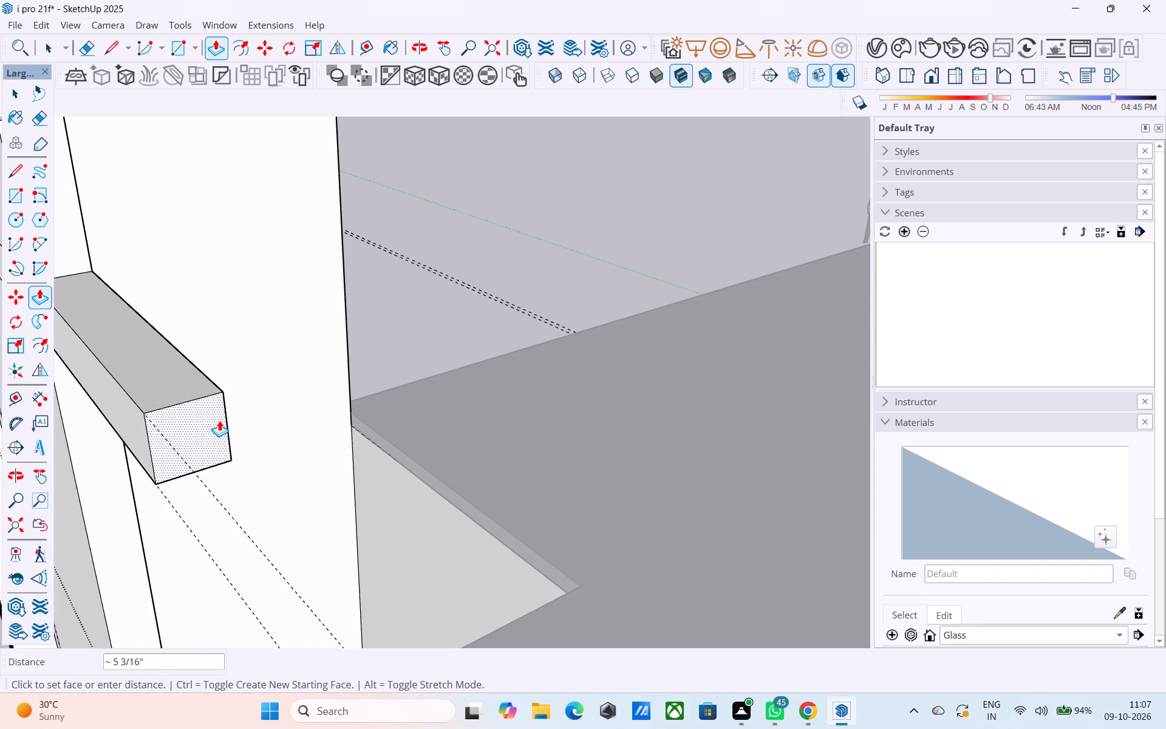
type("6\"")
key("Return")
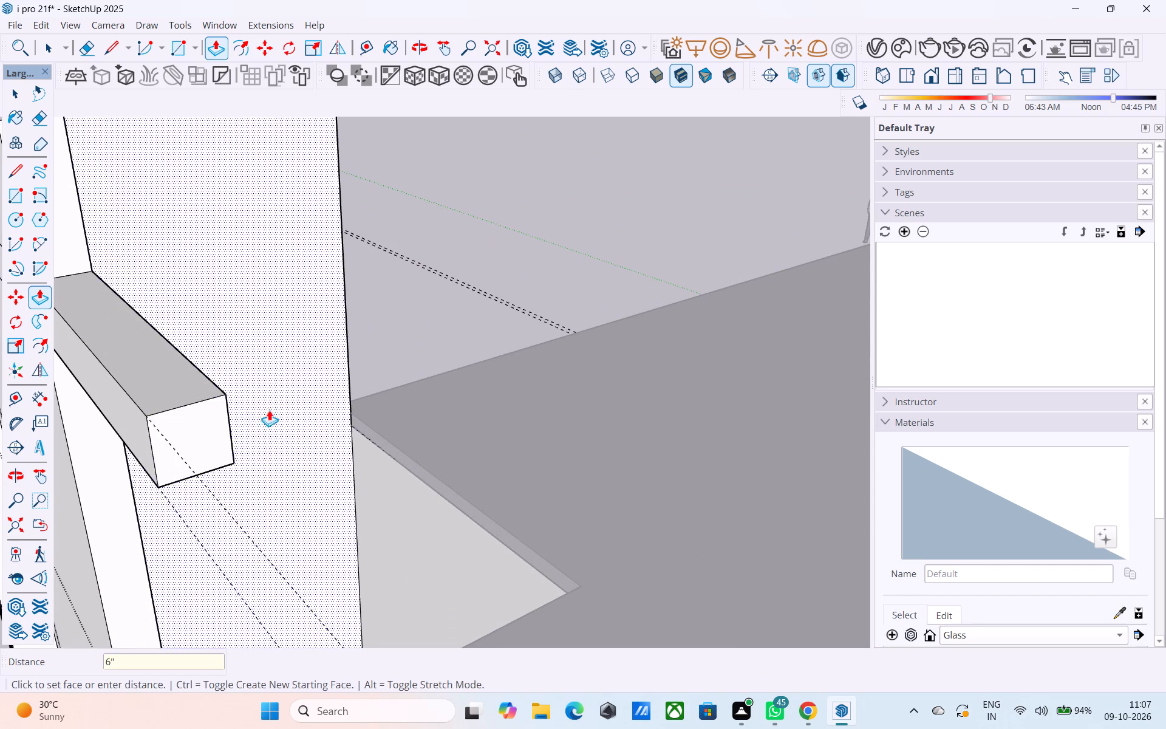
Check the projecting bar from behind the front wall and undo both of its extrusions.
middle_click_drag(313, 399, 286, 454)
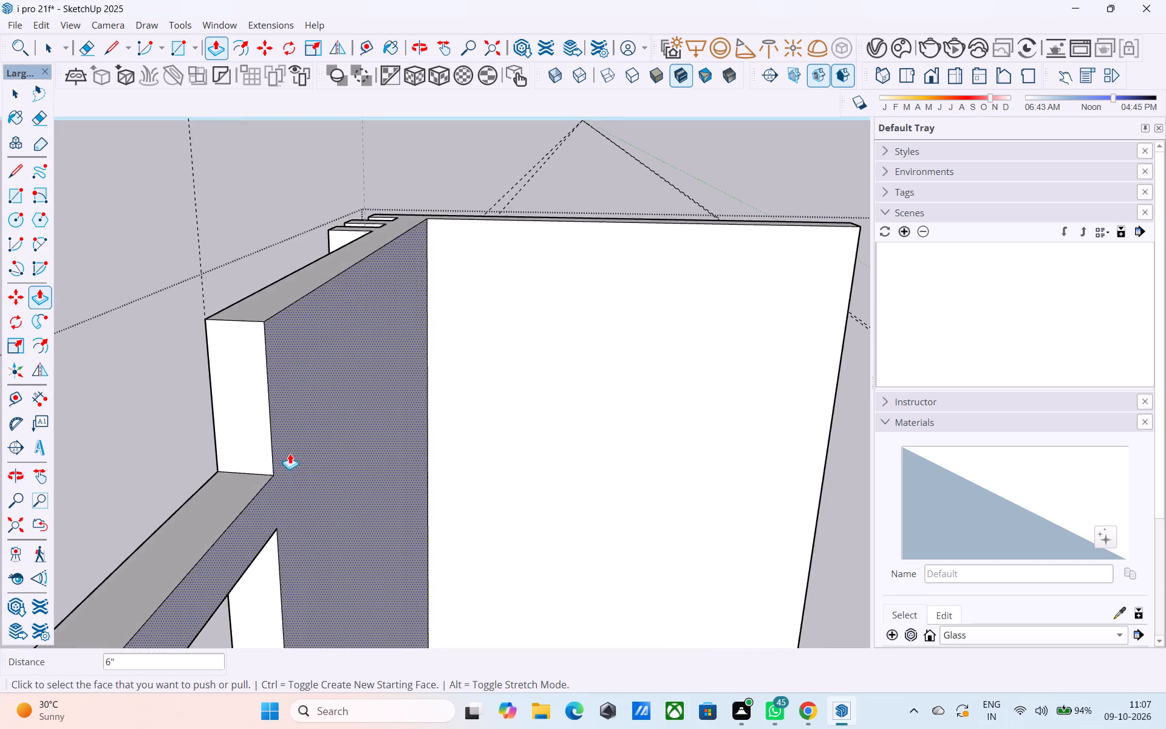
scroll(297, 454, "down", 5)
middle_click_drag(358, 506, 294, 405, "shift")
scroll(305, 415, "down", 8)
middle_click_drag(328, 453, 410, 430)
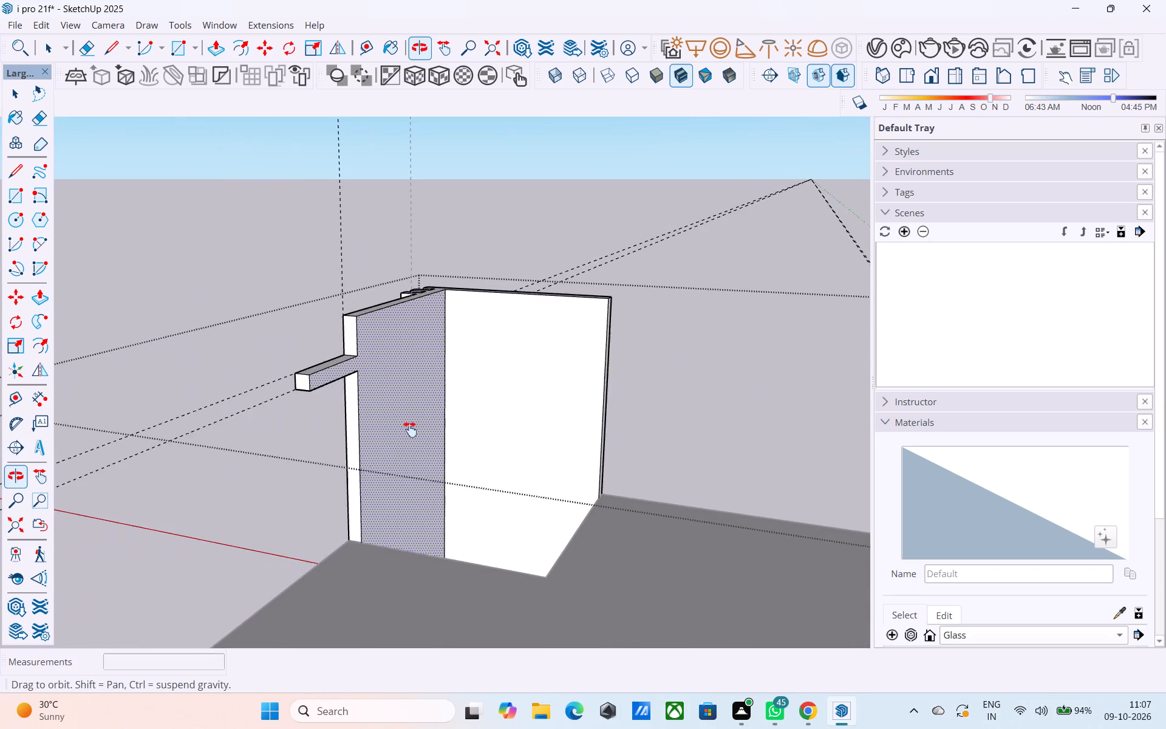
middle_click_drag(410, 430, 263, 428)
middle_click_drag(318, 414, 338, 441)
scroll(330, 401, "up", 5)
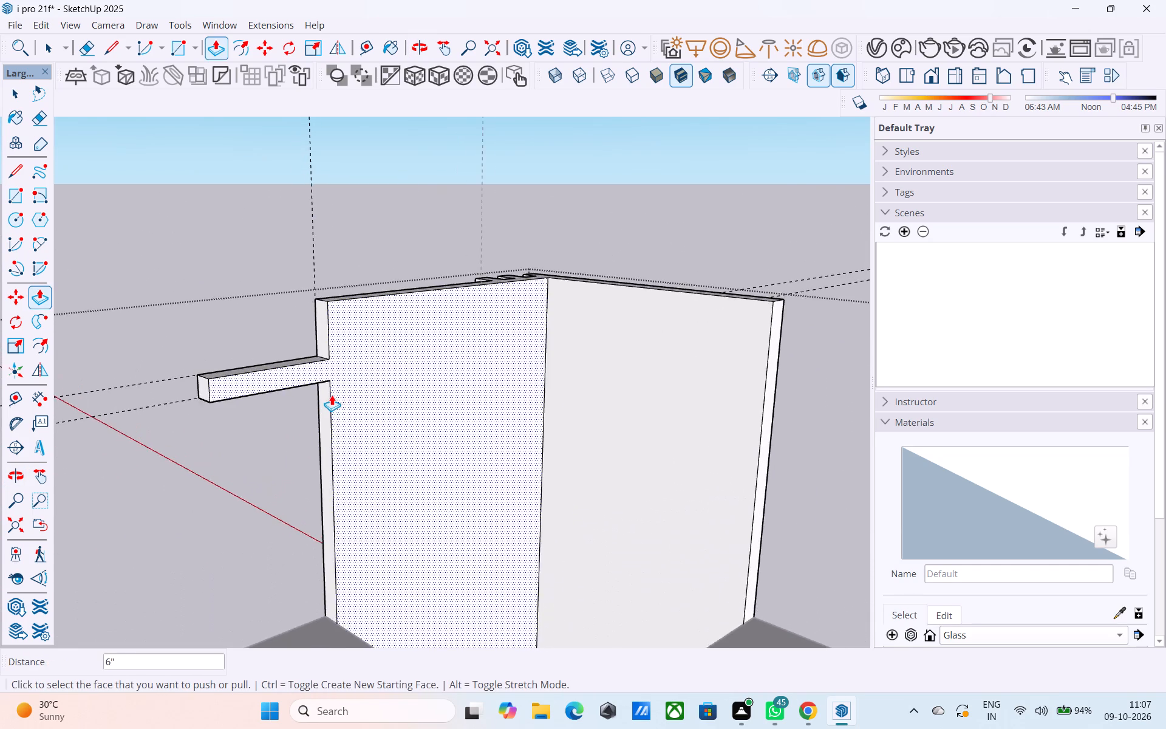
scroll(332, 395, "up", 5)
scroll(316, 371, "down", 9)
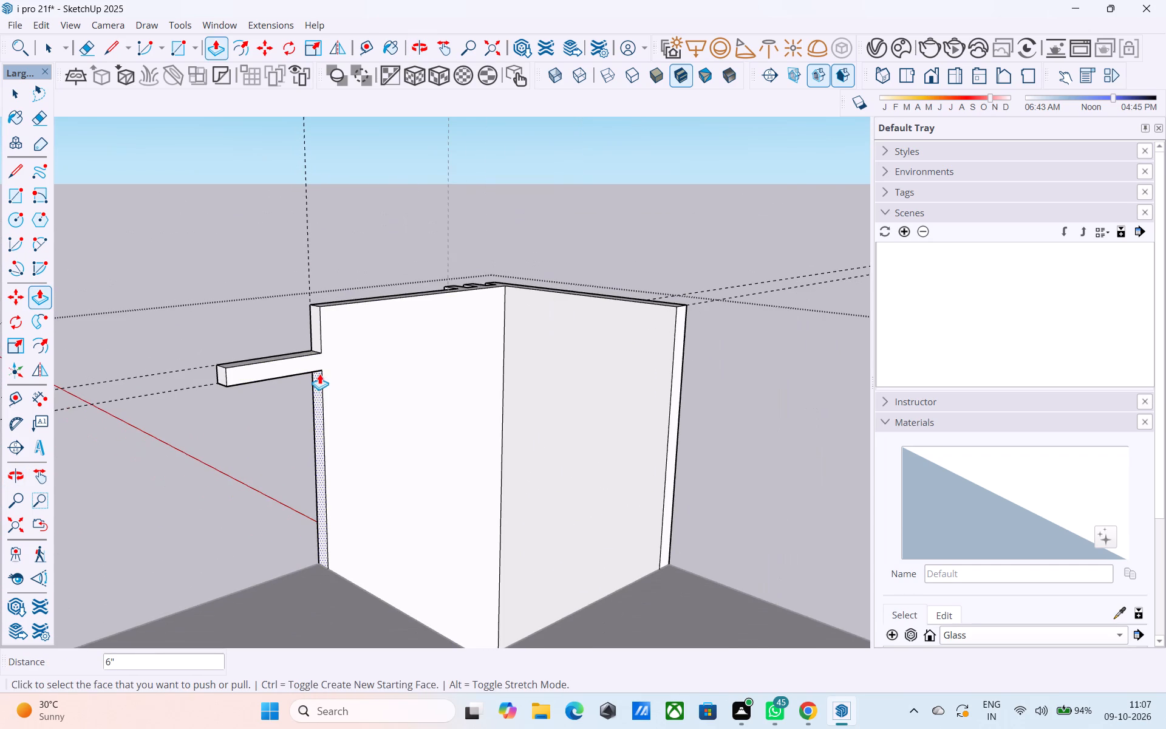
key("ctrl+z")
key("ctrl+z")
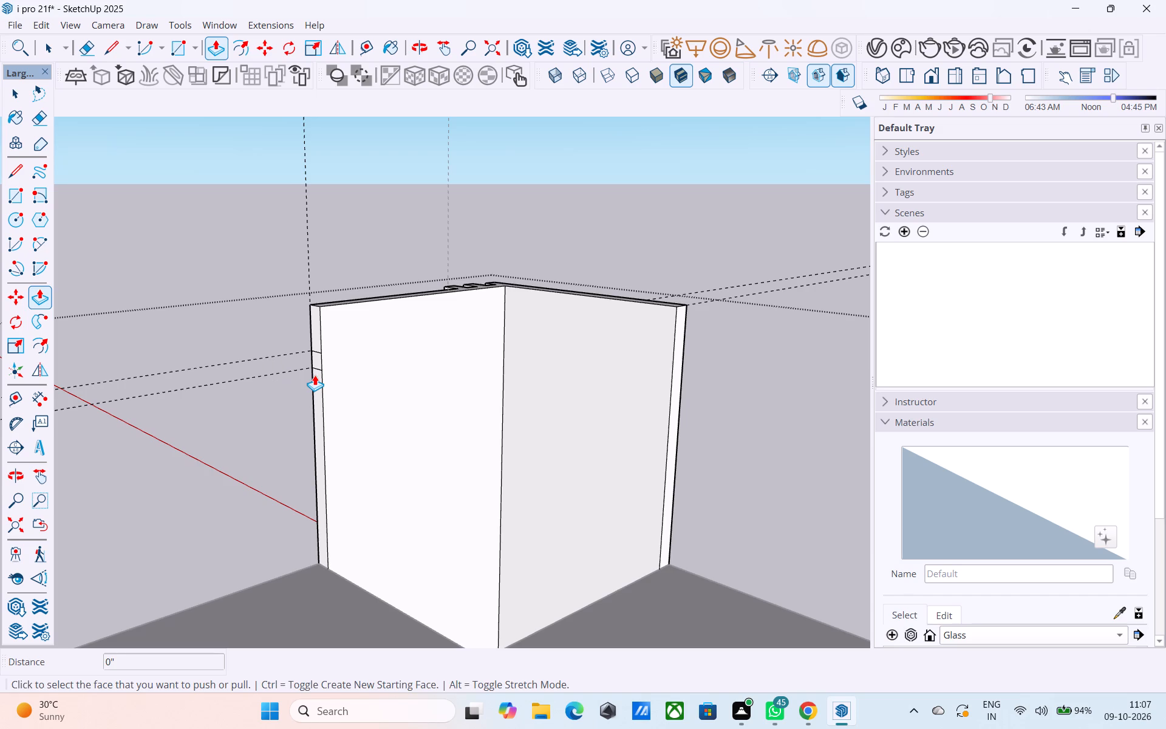
Erase the edges of the small rectangle on the tall front wall's free end.
middle_click_drag(315, 375, 425, 375)
key("e")
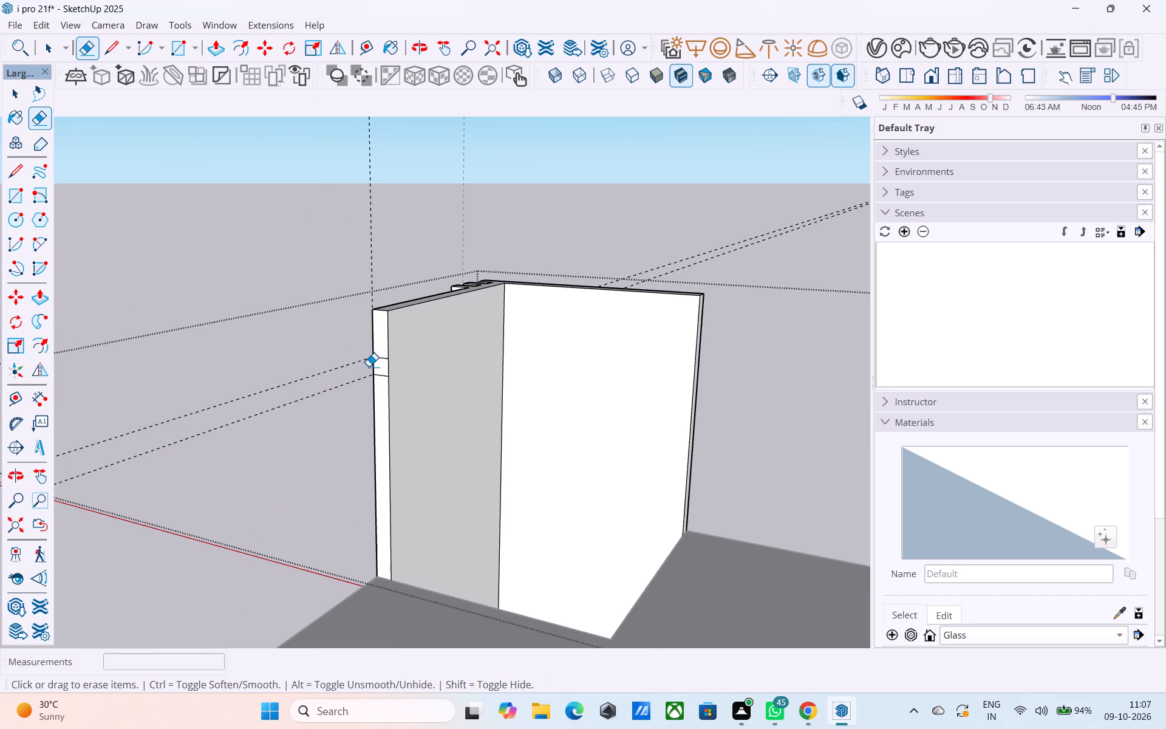
middle_click_drag(375, 368, 453, 367)
scroll(453, 367, "up", 1)
left_click_drag(435, 355, 438, 385)
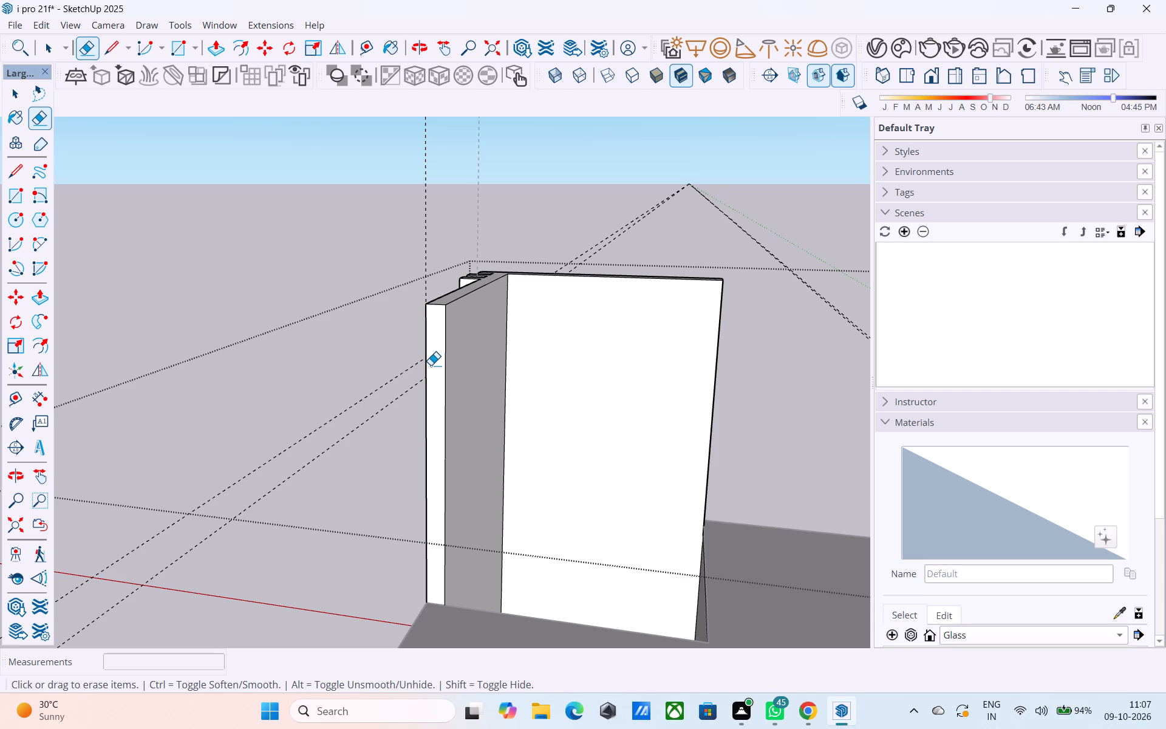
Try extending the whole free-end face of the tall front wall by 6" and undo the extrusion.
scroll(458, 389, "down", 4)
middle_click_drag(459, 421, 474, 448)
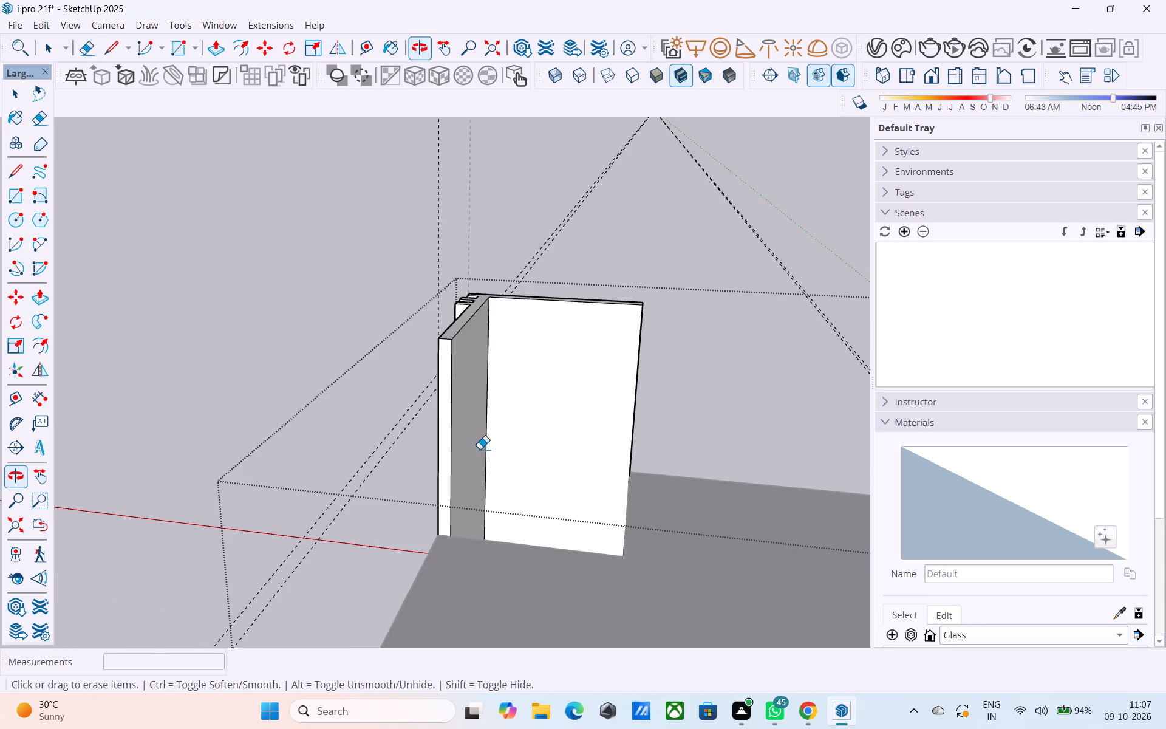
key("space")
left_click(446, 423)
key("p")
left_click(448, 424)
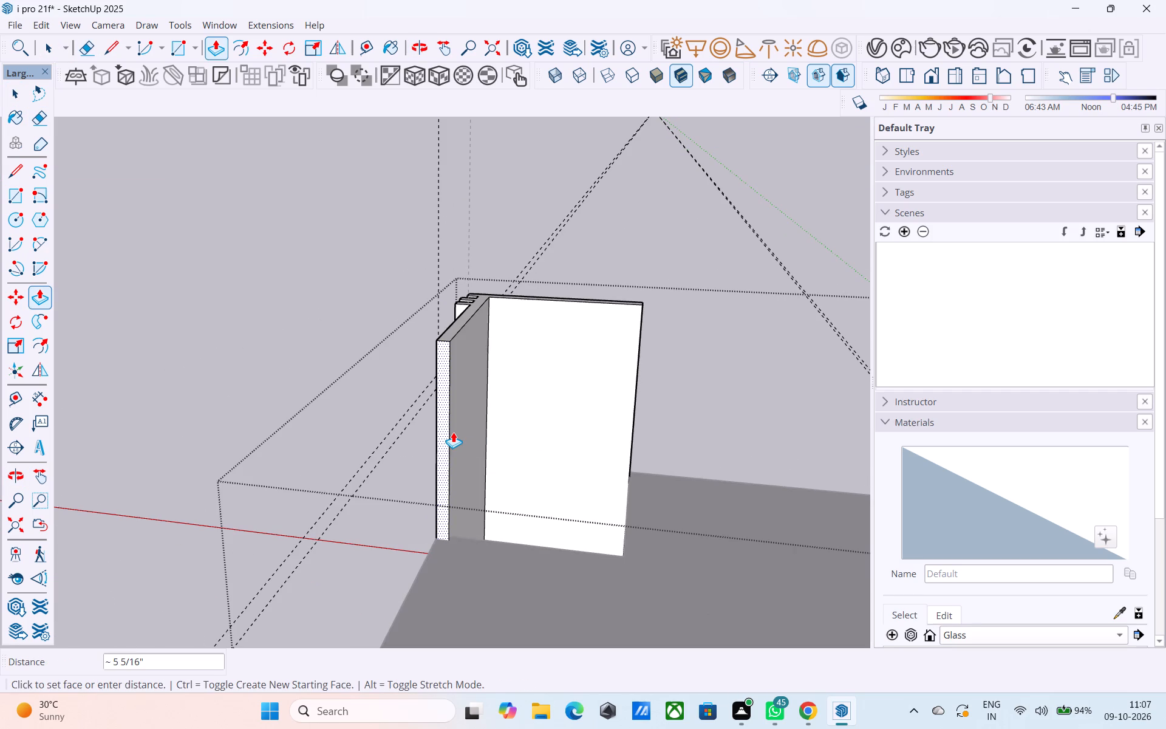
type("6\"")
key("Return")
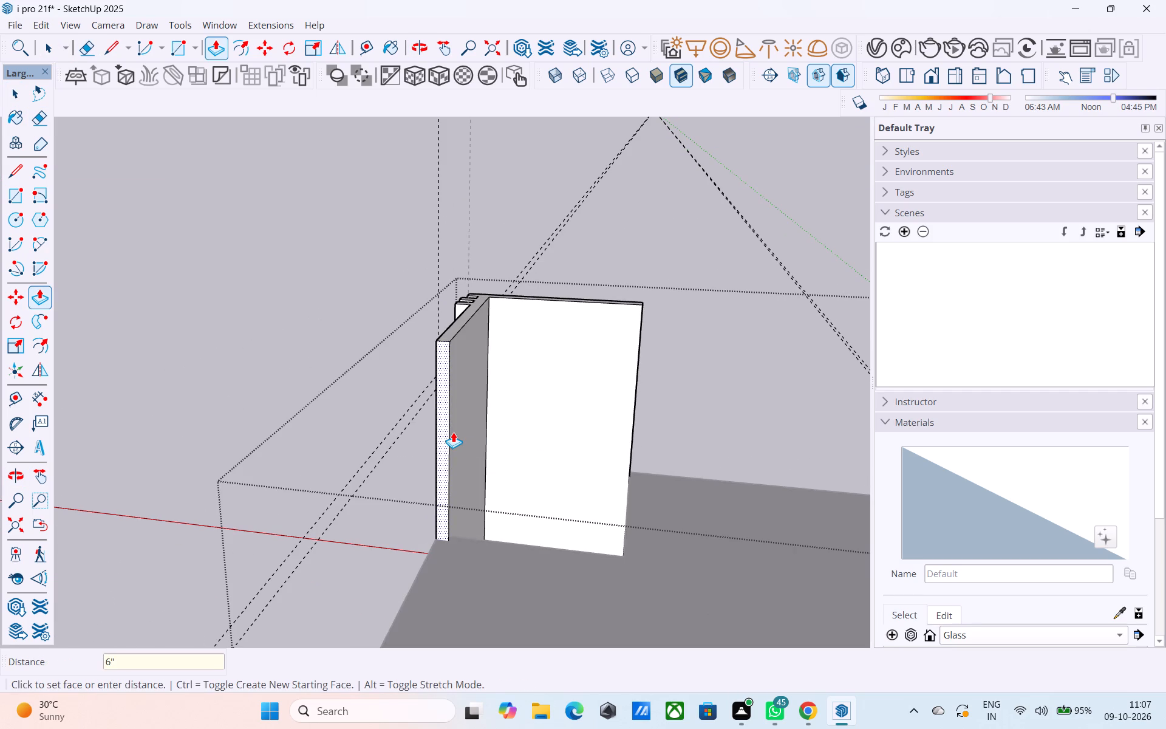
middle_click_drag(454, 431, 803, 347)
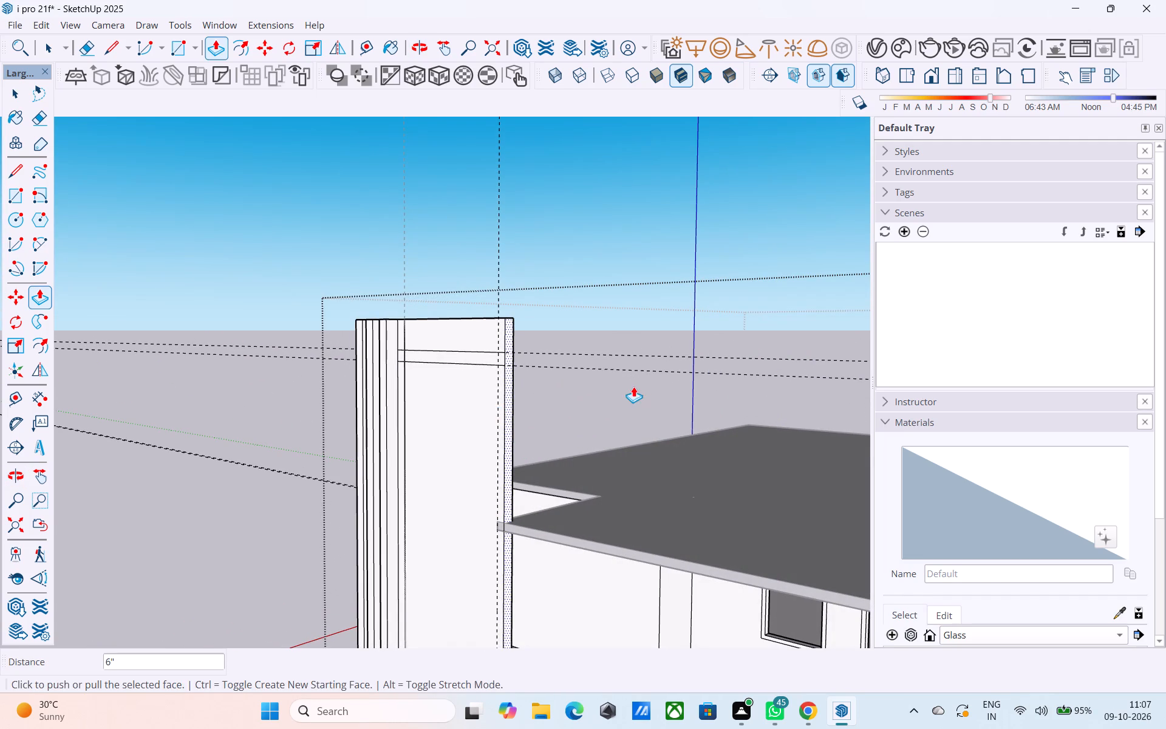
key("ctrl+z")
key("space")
Draw a line across the tall front wall's free-end face where it meets the top of the roof slab.
middle_click_drag(551, 465, 494, 485)
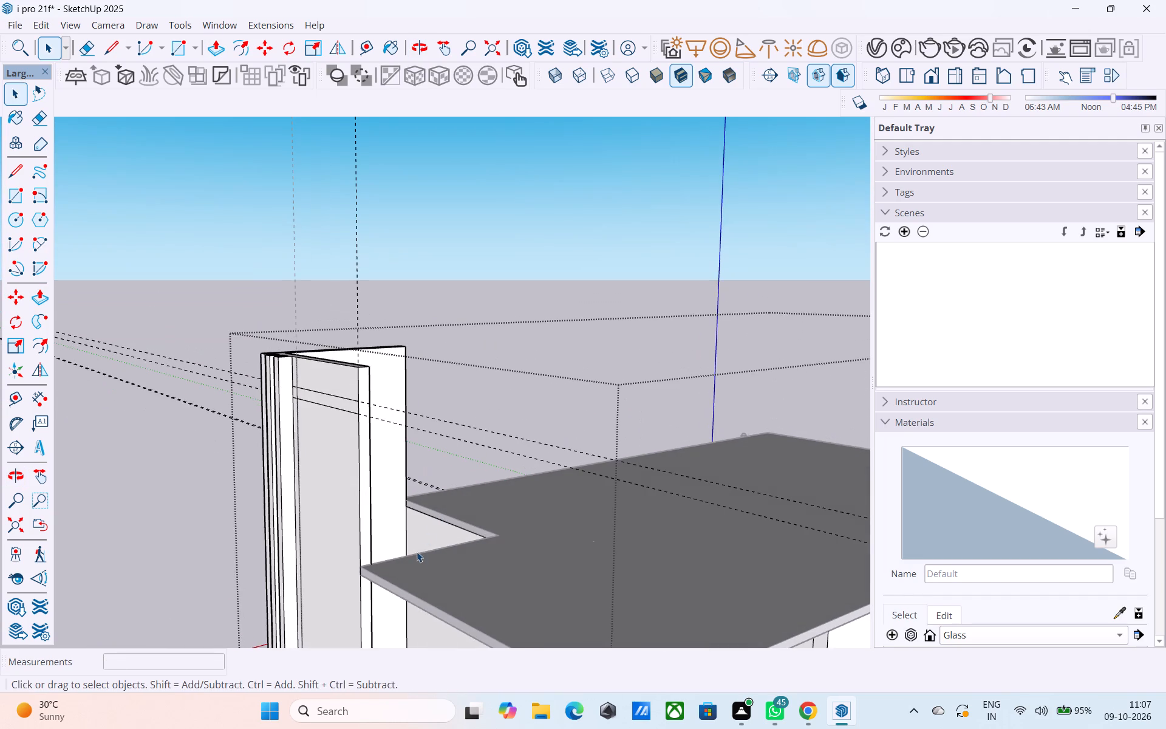
key("l")
scroll(355, 550, "up", 7)
left_click(366, 577)
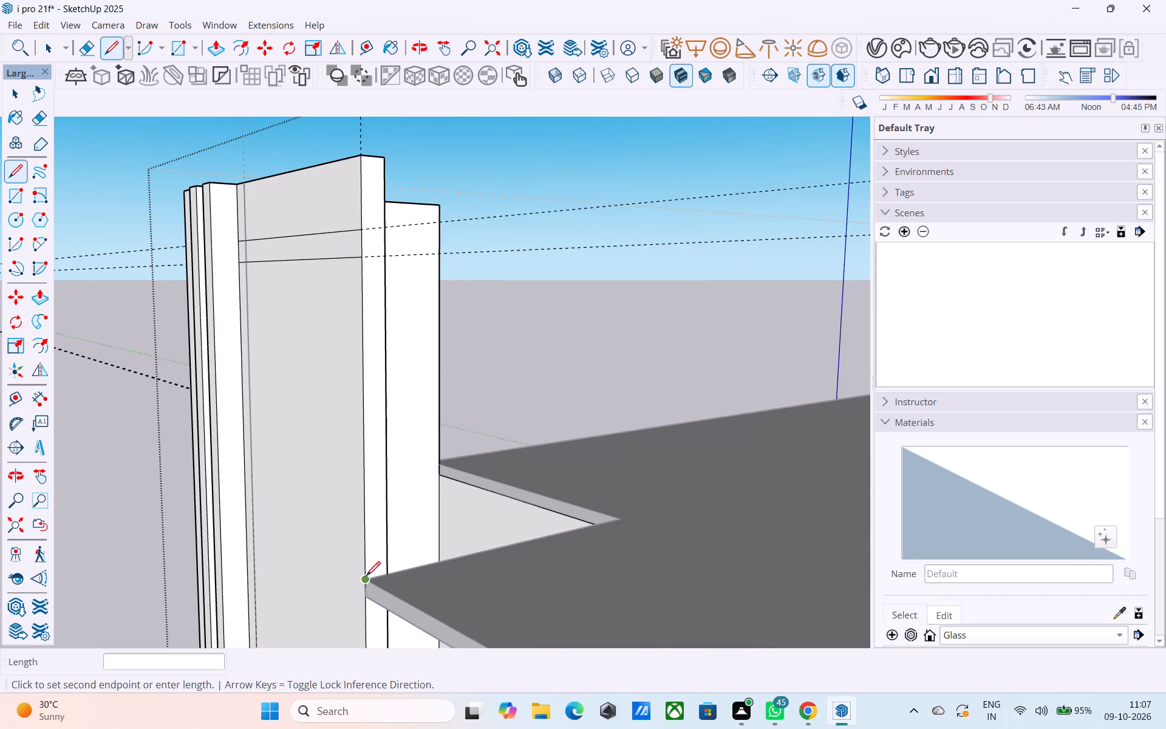
left_click(389, 577)
scroll(413, 559, "up", 1)
middle_click_drag(413, 559, 406, 561)
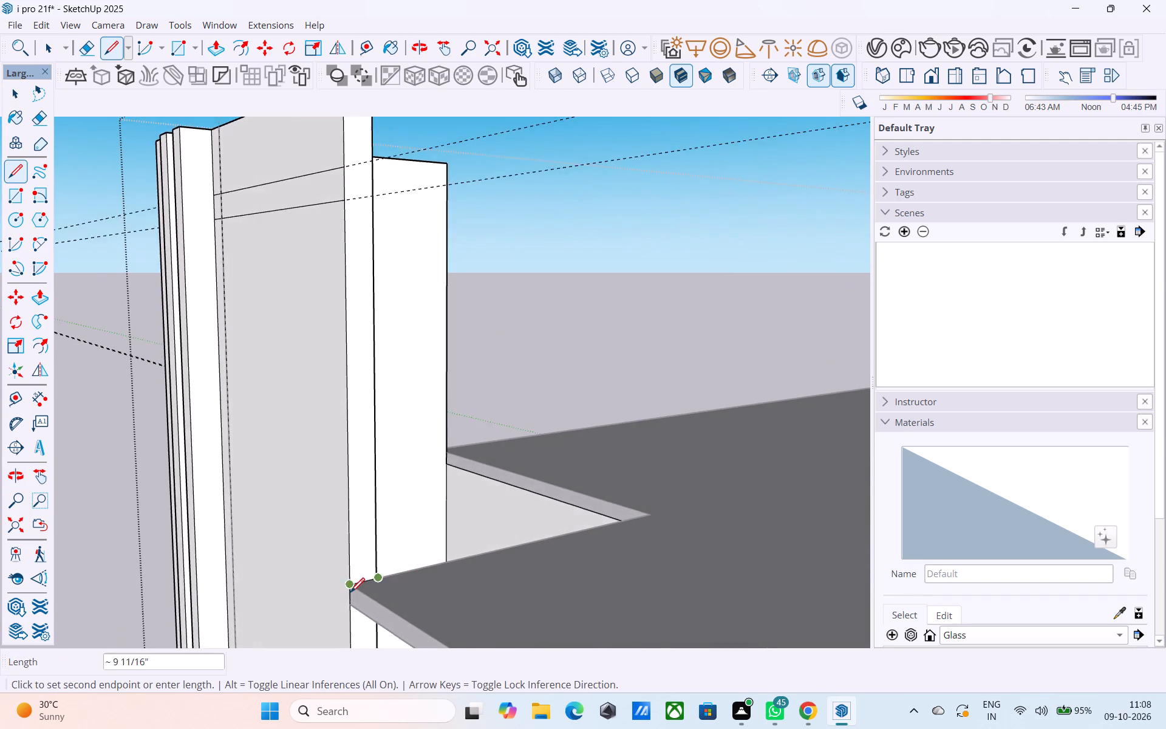
scroll(350, 594, "up", 11)
middle_click_drag(402, 550, 401, 612)
scroll(411, 564, "up", 3)
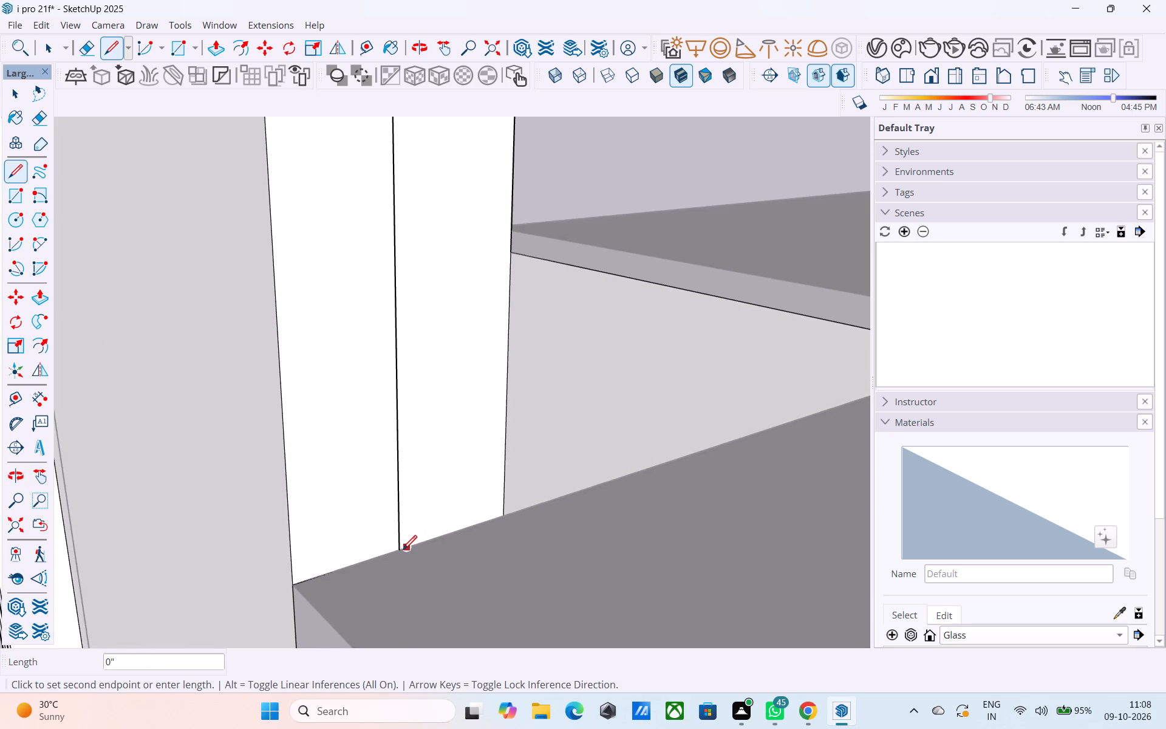
scroll(403, 551, "up", 6)
key("space")
Extrude the part of the free-end face above the roof slab by 6".
left_click(370, 522)
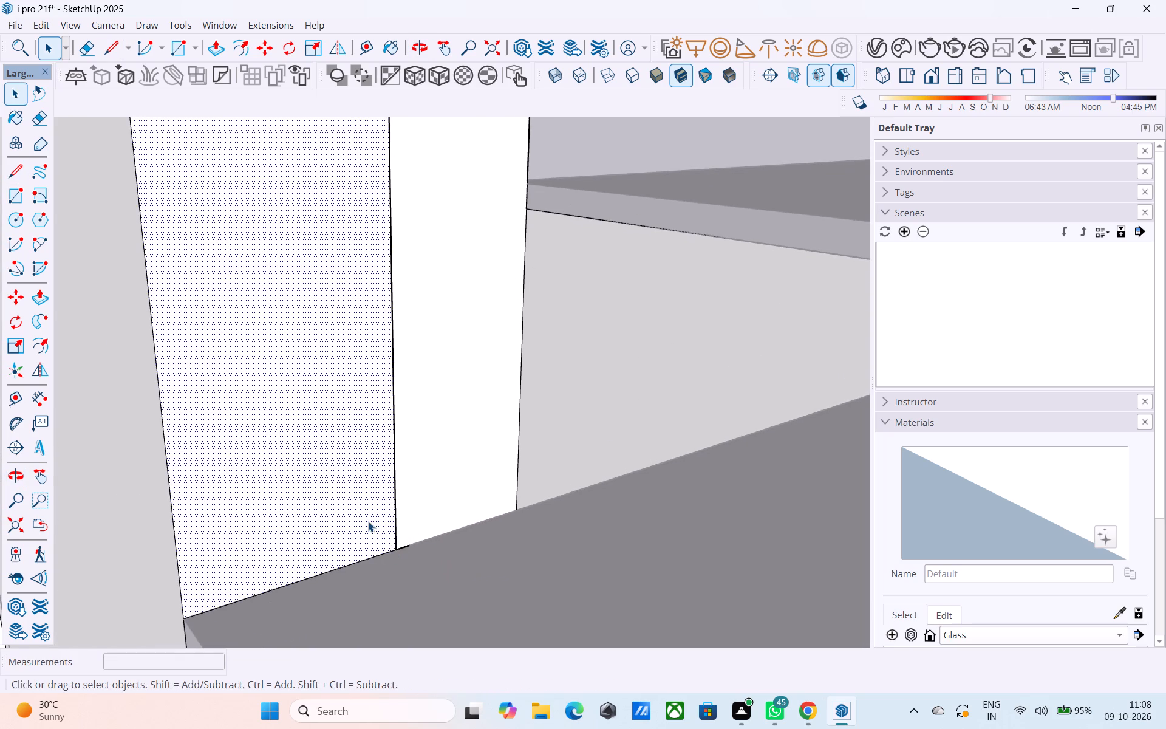
scroll(368, 521, "down", 14)
key("p")
left_click(353, 468)
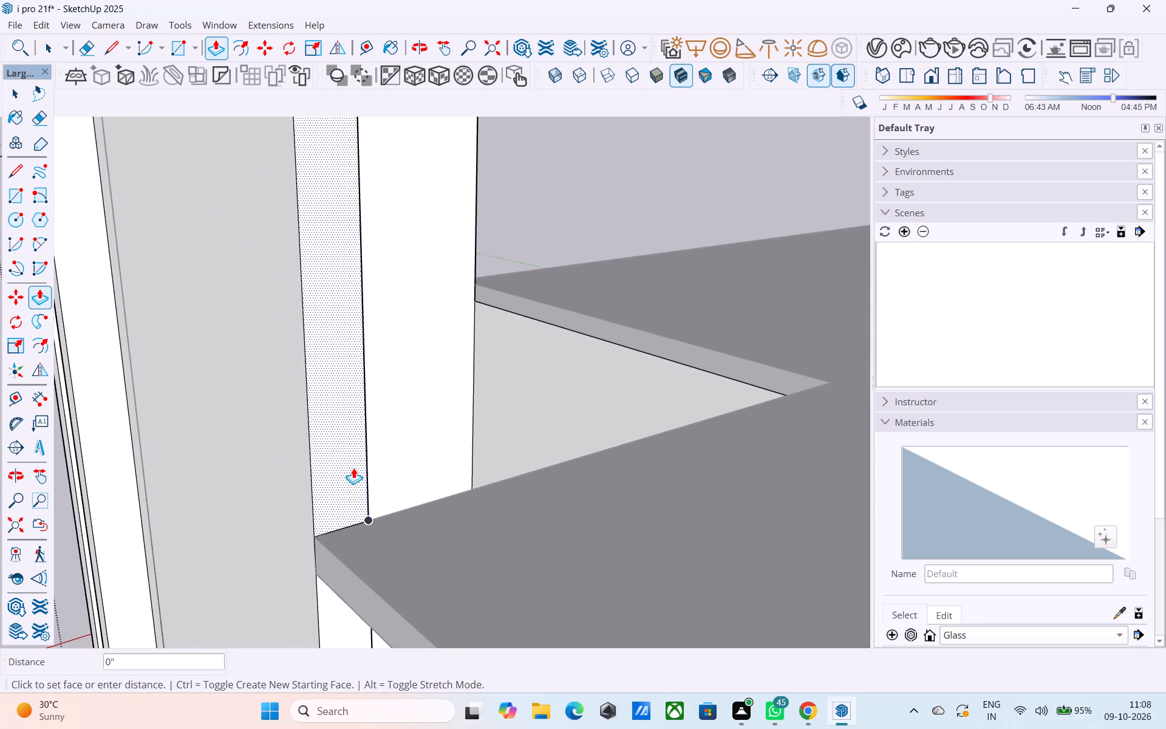
type("6\"")
key("Return")
Draw a 12' vertical line on the front wall's rear face, separating the 6" end strip above the roof.
scroll(488, 498, "down", 3)
middle_click_drag(497, 502, 88, 420)
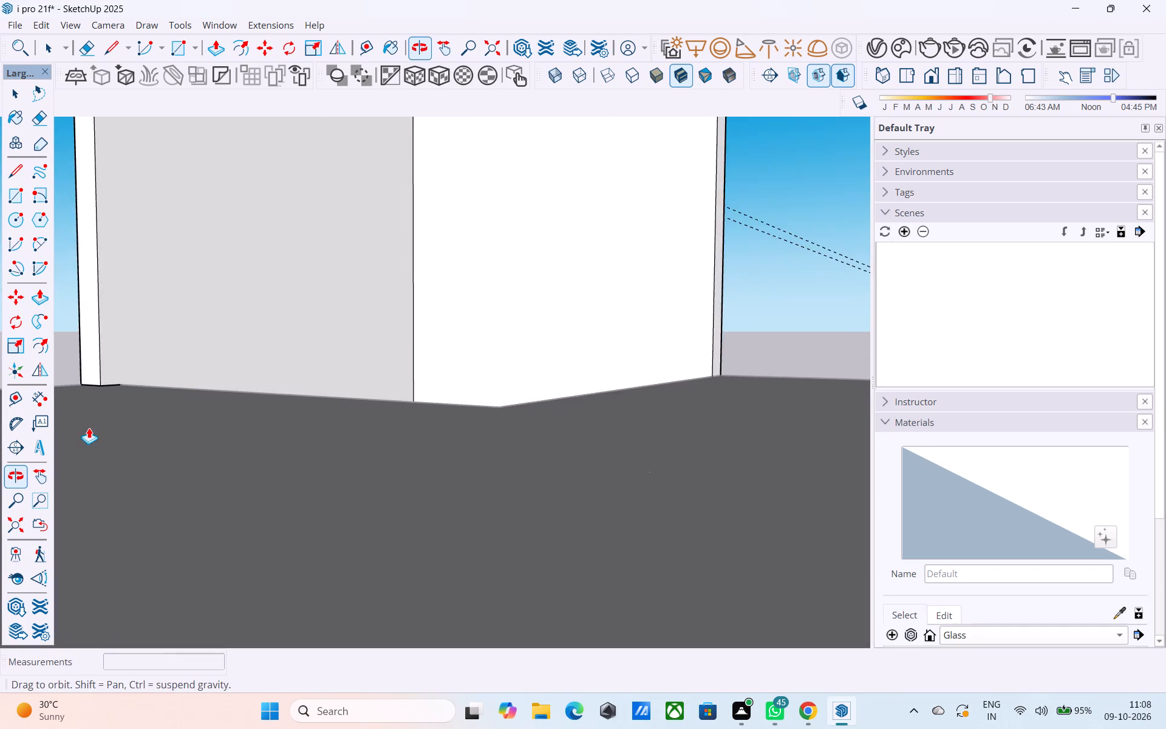
scroll(100, 435, "down", 2)
middle_click_drag(230, 361, 106, 508)
middle_click_drag(140, 456, 160, 612)
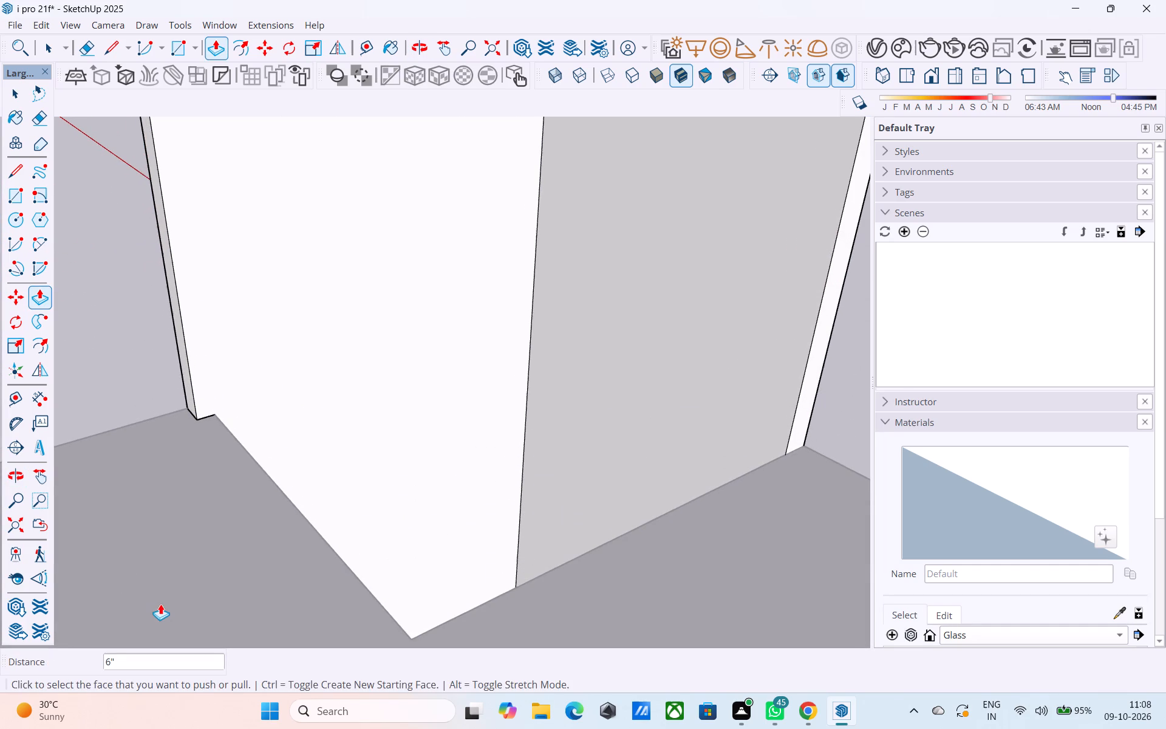
key("l")
left_click(217, 412)
scroll(217, 414, "down", 4)
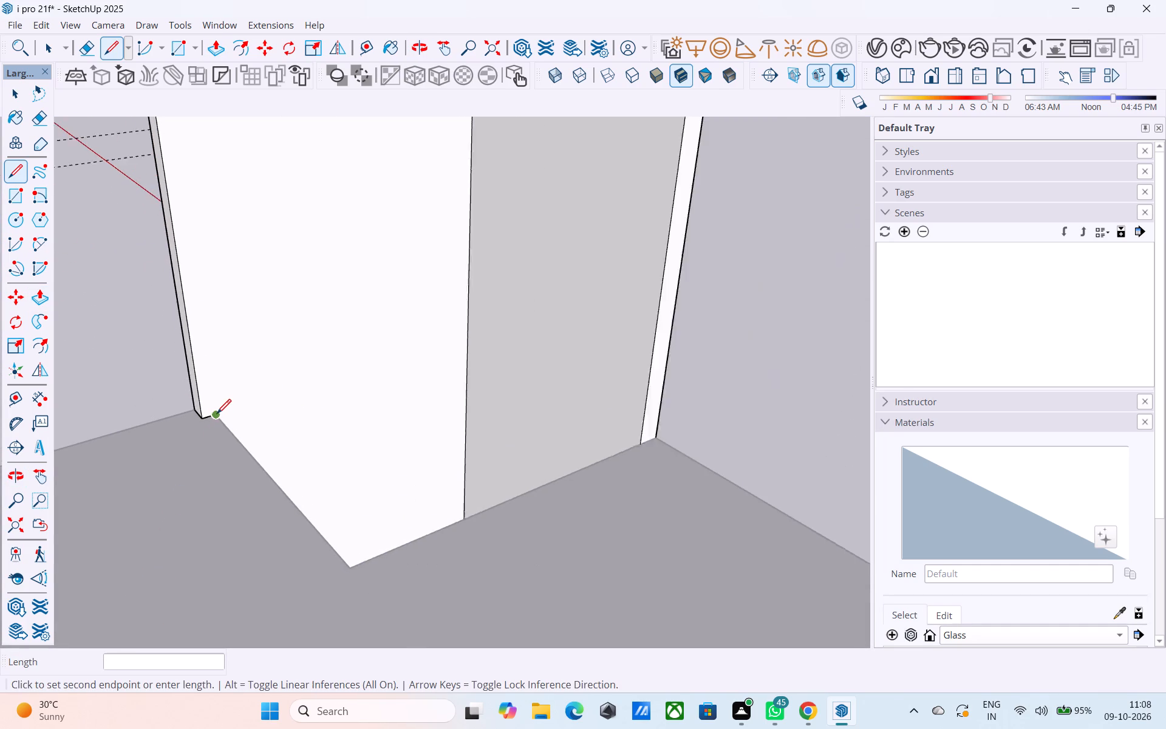
scroll(217, 410, "down", 4)
left_click(193, 209)
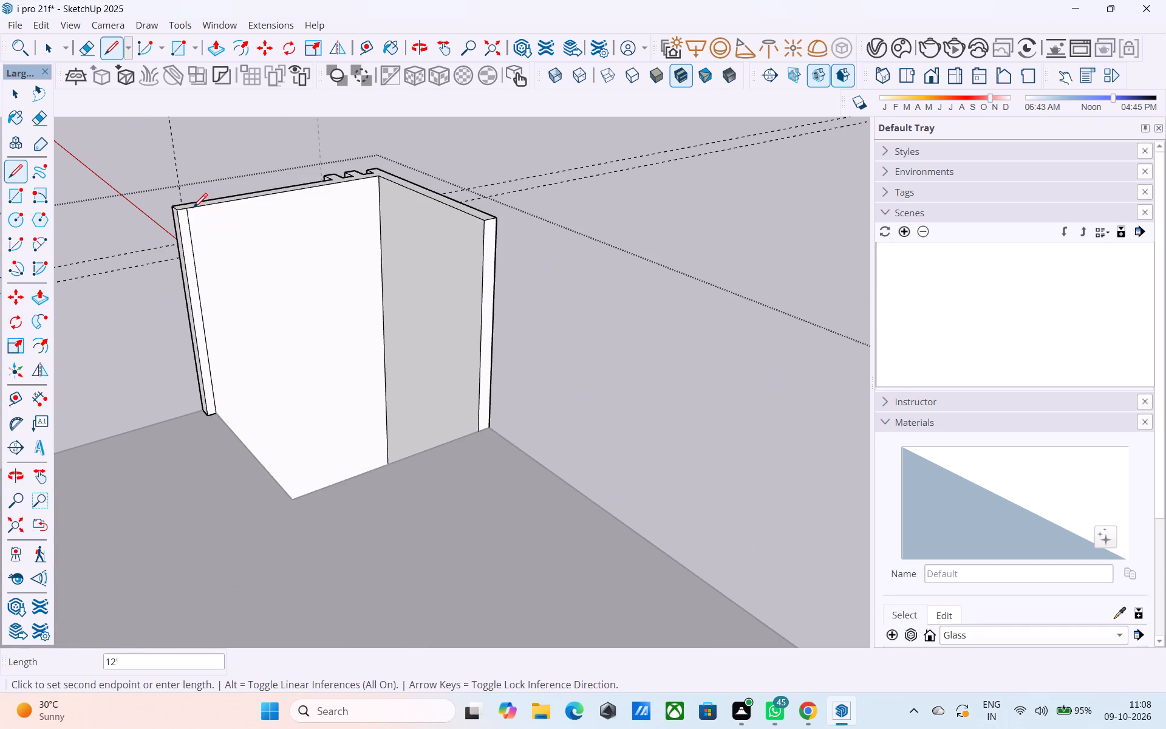
key("space")
Extrude the 6" end strip back over the roof until it lines up with the opposite side wall's end.
scroll(203, 314, "up", 1)
scroll(203, 314, "down", 1)
scroll(203, 314, "up", 2)
left_click(199, 314)
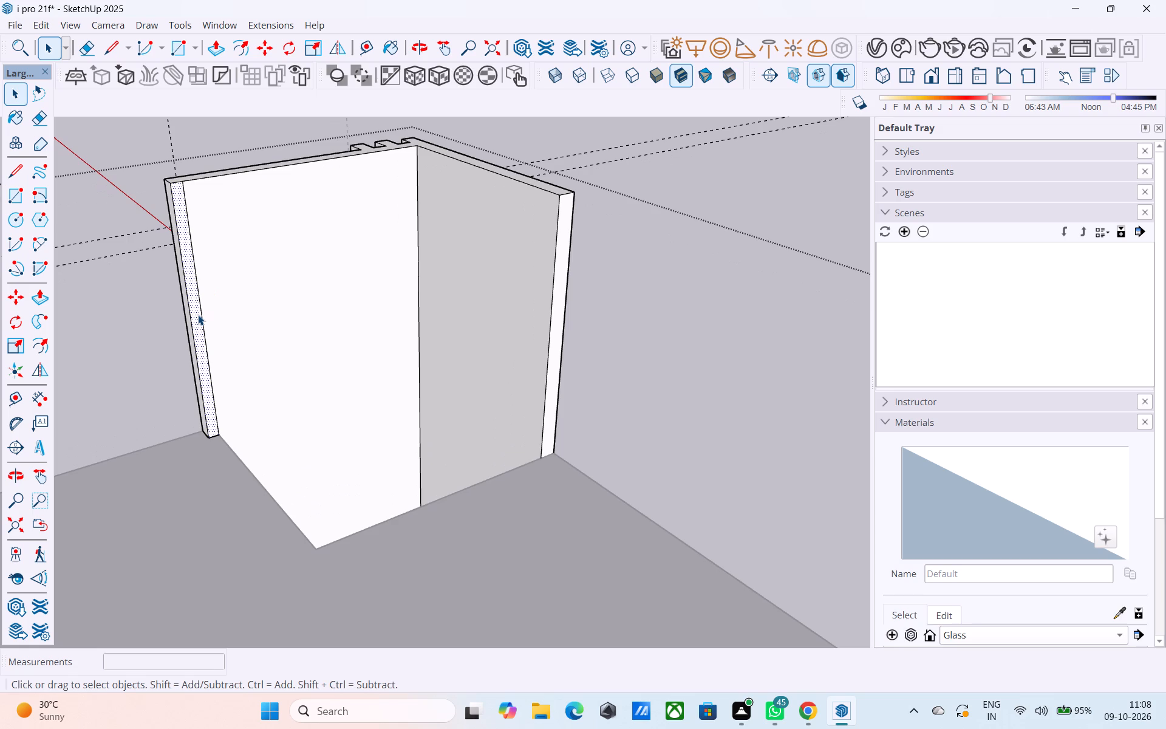
key("p")
left_click(198, 315)
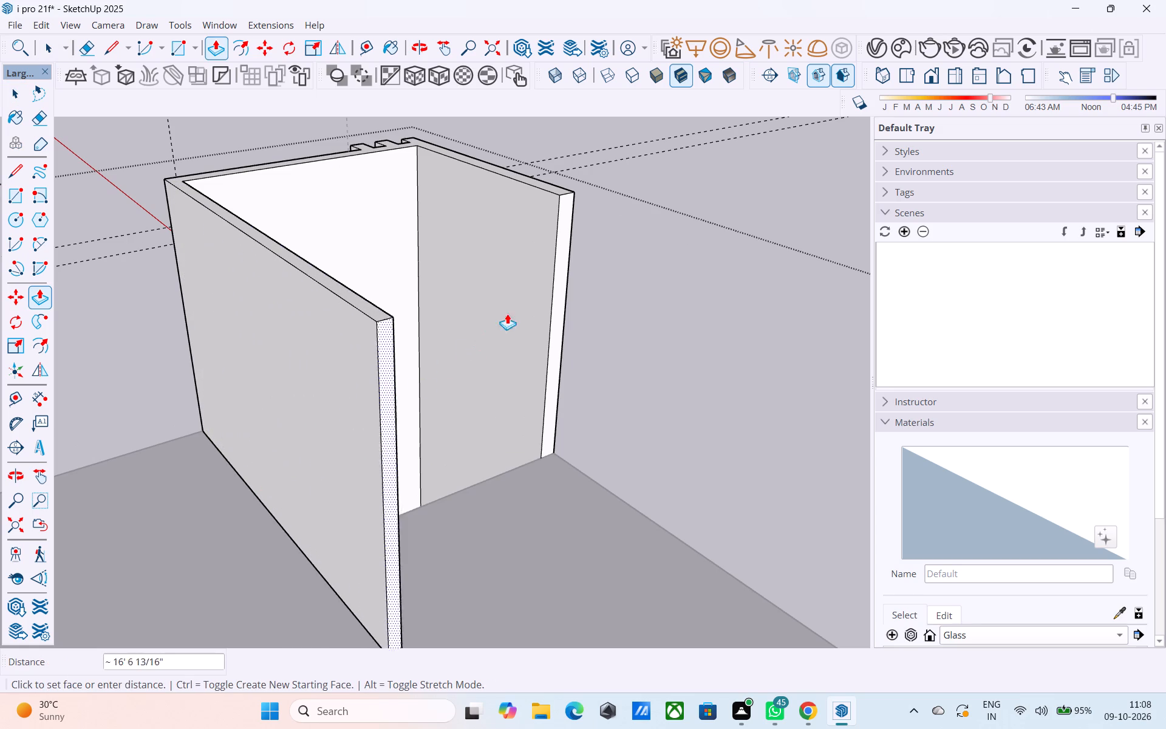
left_click(560, 300)
Extend the end face of the new side wall above the roof by 6".
middle_click_drag(311, 350, 488, 338)
scroll(497, 348, "down", 4)
middle_click_drag(461, 369, 616, 329)
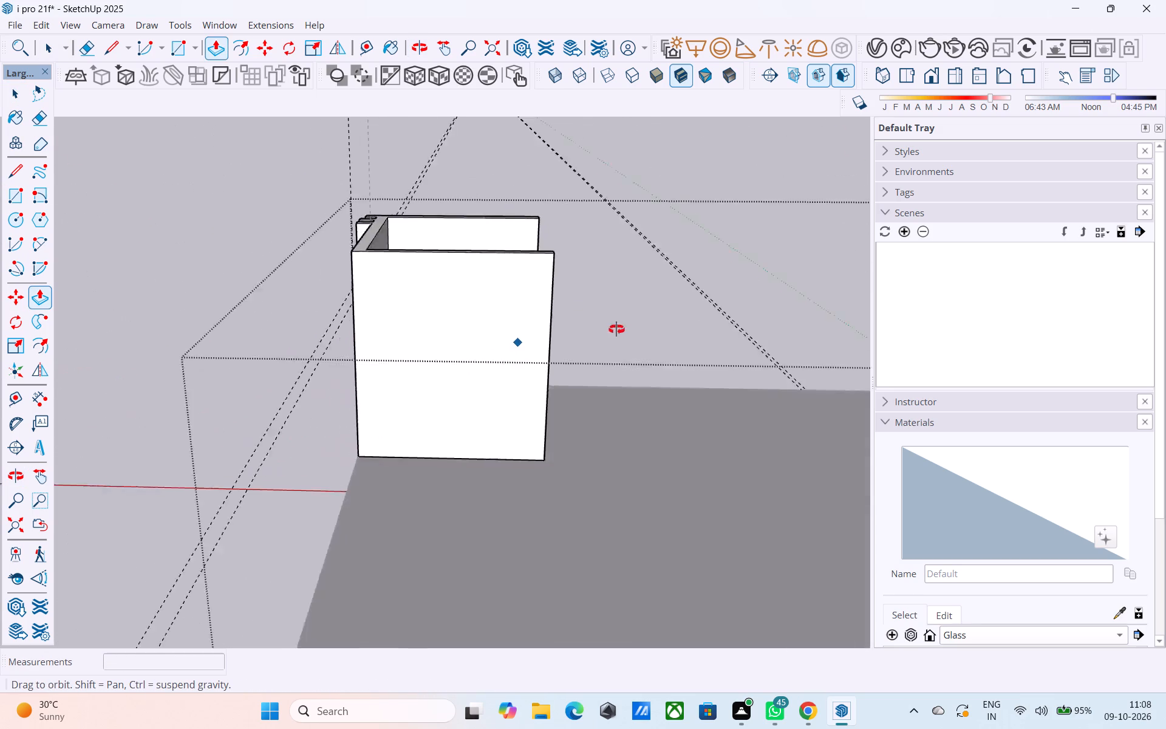
middle_click_drag(616, 329, 671, 302)
middle_click_drag(425, 332, 7, 375)
middle_click_drag(365, 352, 0, 382)
middle_click_drag(309, 329, 152, 363)
scroll(271, 335, "up", 7)
key("space")
middle_click_drag(270, 344, 490, 309)
scroll(468, 307, "up", 1)
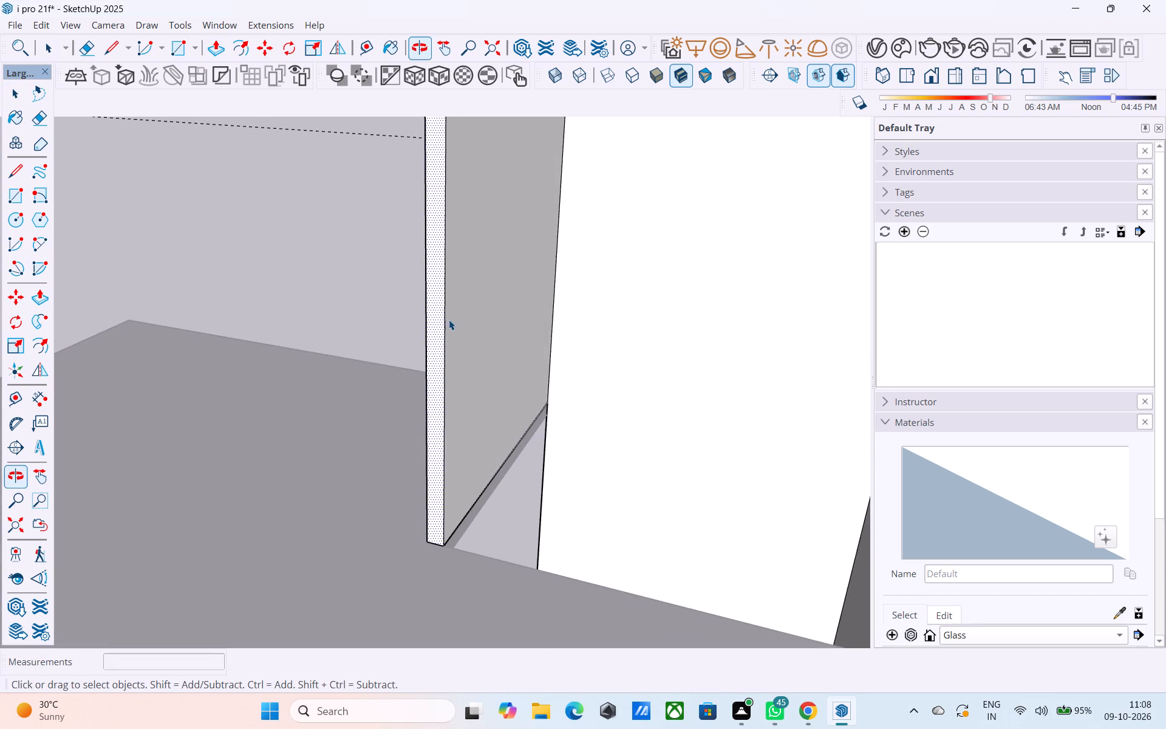
key("p")
left_click(442, 326)
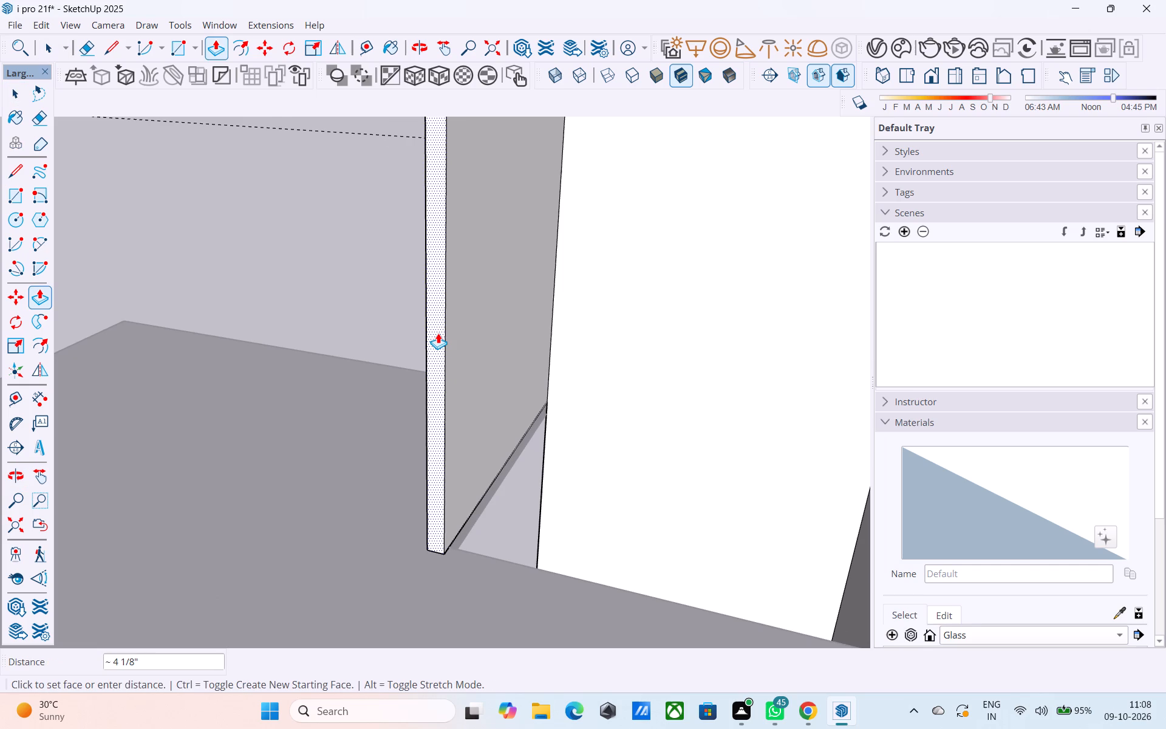
type("6\"")
key("Return")
Draw a 12' vertical line on the new side wall's inner face, marking off the 6" strip at its end.
middle_click_drag(502, 355, 369, 383)
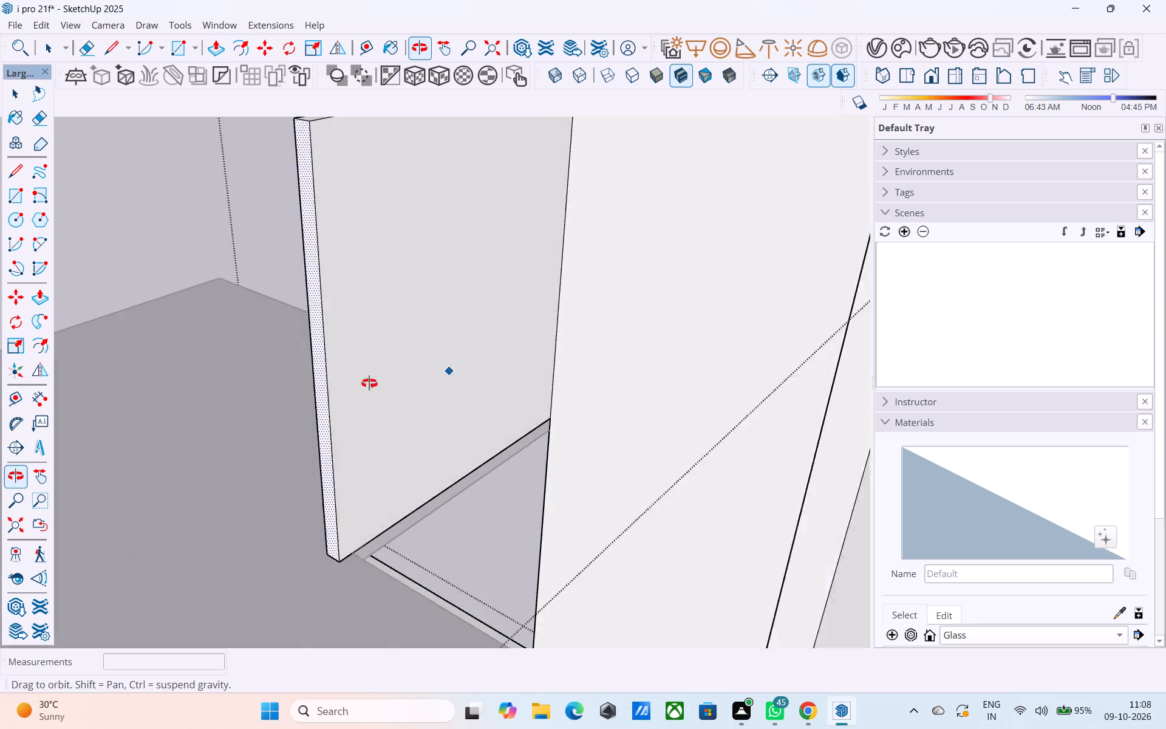
middle_click_drag(369, 383, 360, 385)
key("space")
scroll(340, 407, "down", 2)
middle_click_drag(338, 422, 298, 452)
key("l")
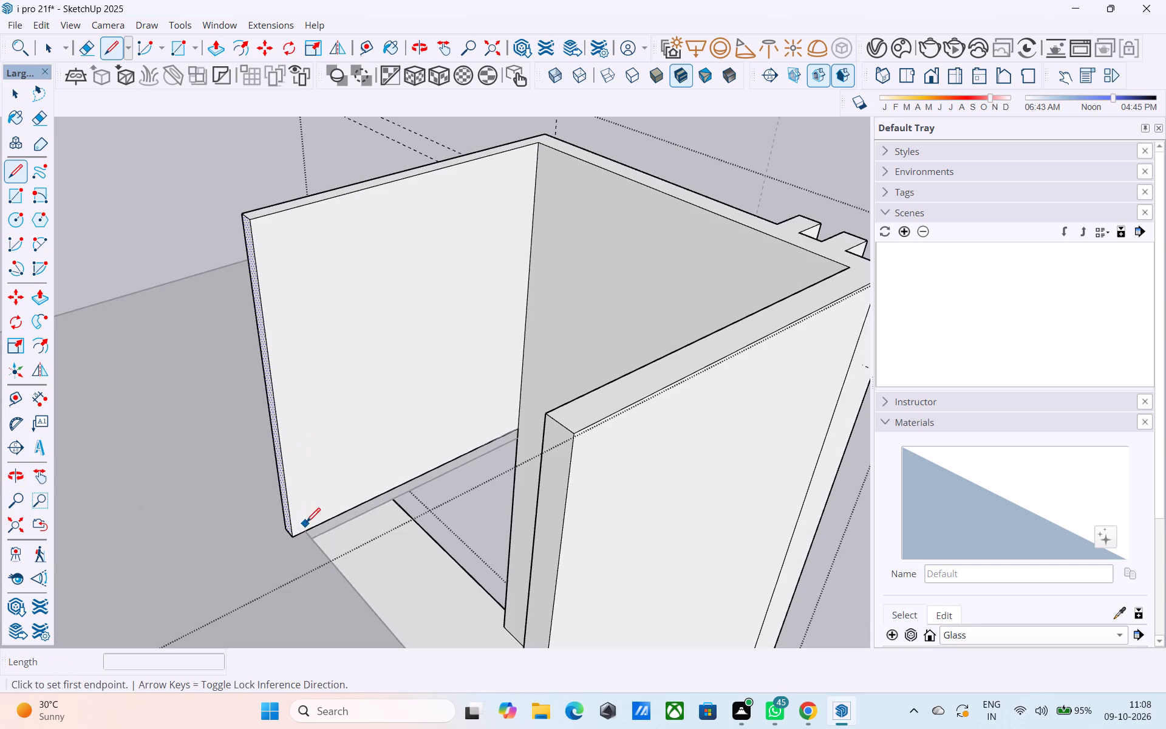
left_click(306, 530)
left_click(267, 216)
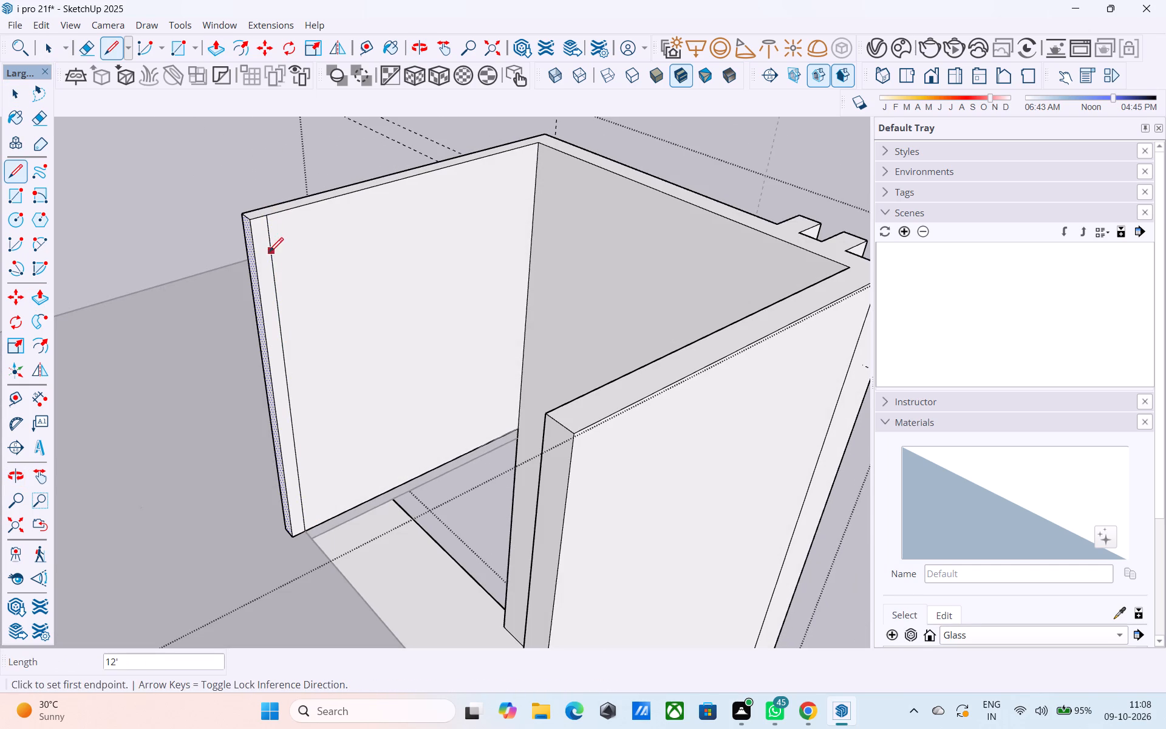
key("space")
Extrude the marked strip 11' 3" across to the opposite side wall, closing the back of the tower.
left_click(269, 255)
key("p")
left_click(268, 257)
scroll(290, 292, "down", 2)
middle_click_drag(288, 298, 339, 308)
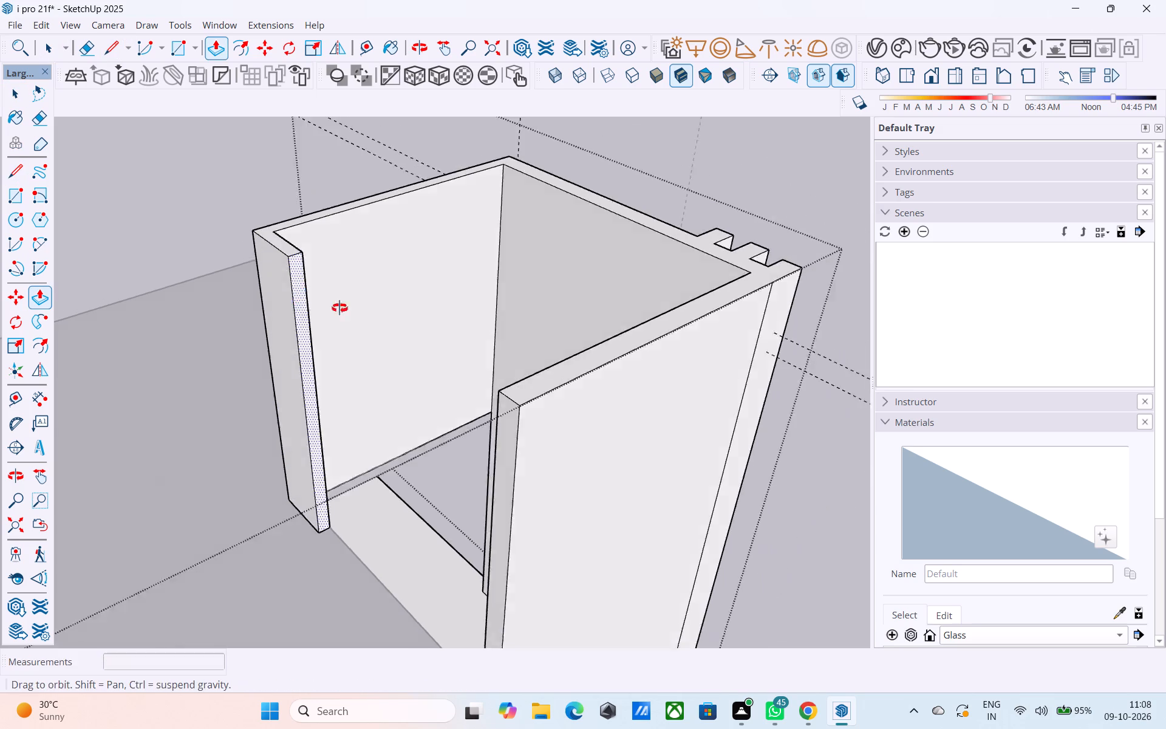
middle_click_drag(339, 308, 636, 361)
left_click(821, 241)
Examine the enclosed tower above the roof from the back, side and front of the house.
middle_click_drag(409, 373, 773, 318)
scroll(409, 328, "down", 4)
middle_click_drag(273, 378, 319, 367)
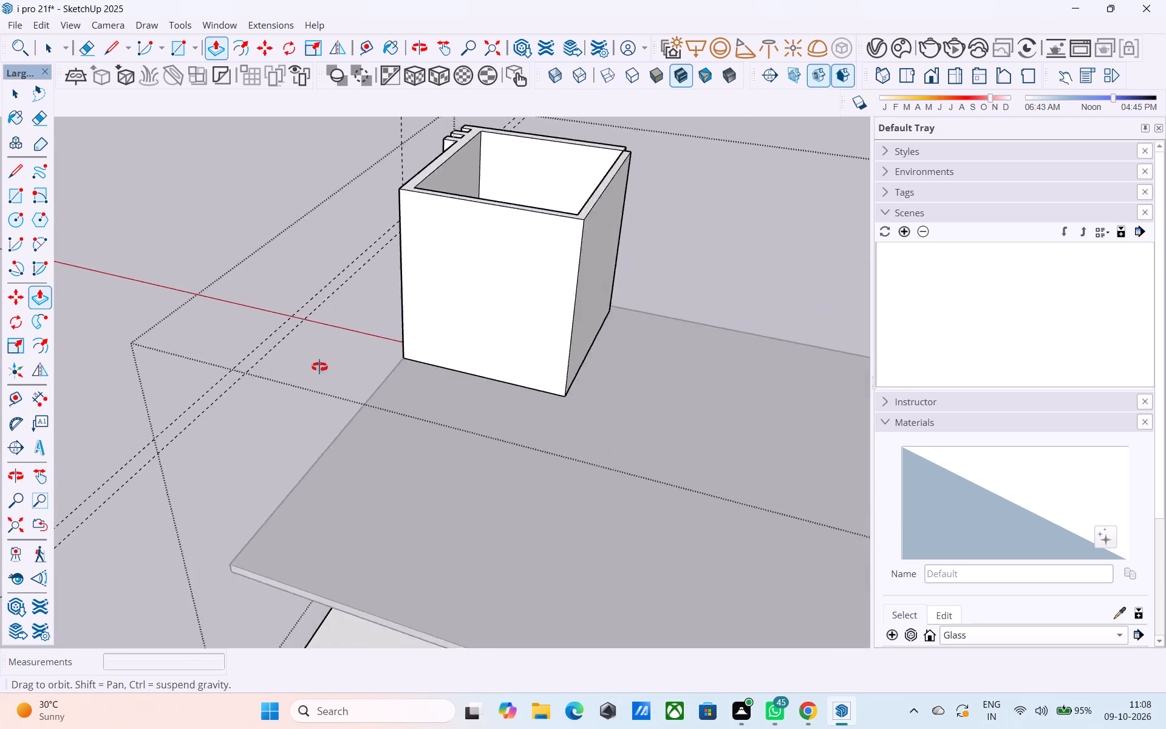
middle_click_drag(319, 367, 751, 334)
middle_click_drag(15, 350, 316, 278)
scroll(120, 294, "down", 2)
middle_click_drag(134, 306, 367, 281)
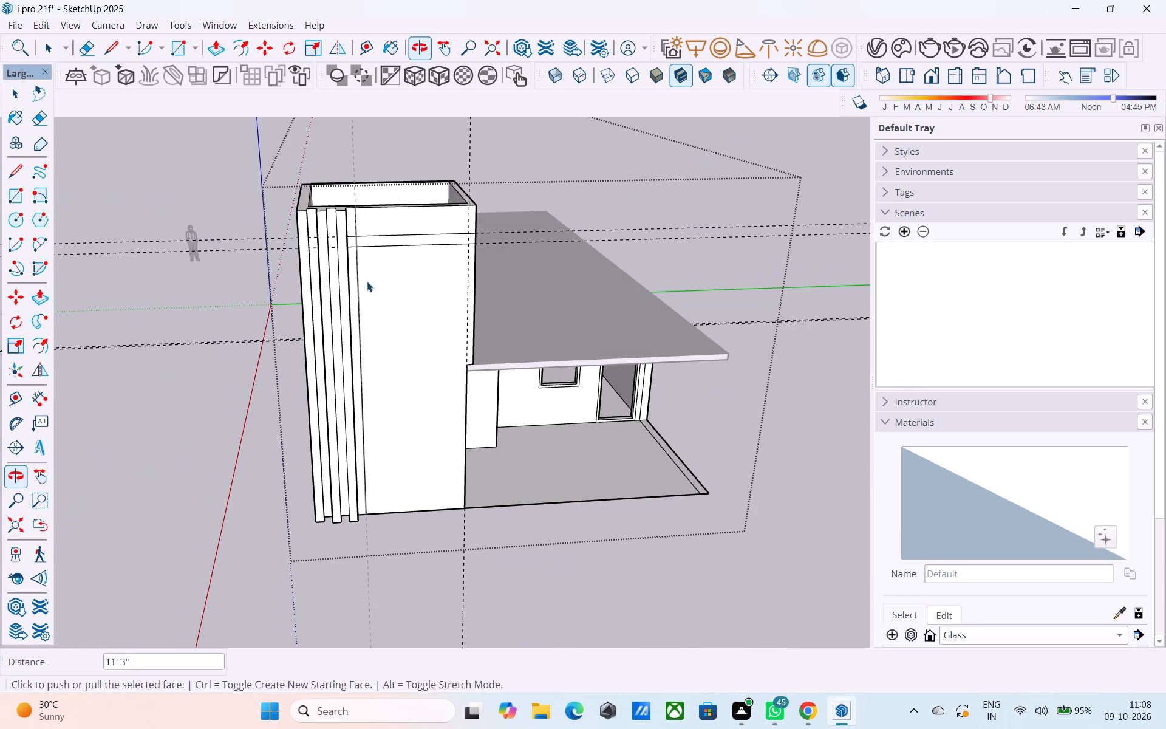
key("space")
middle_click_drag(221, 315, 207, 294, "shift")
middle_click_drag(256, 295, 233, 321, "shift")
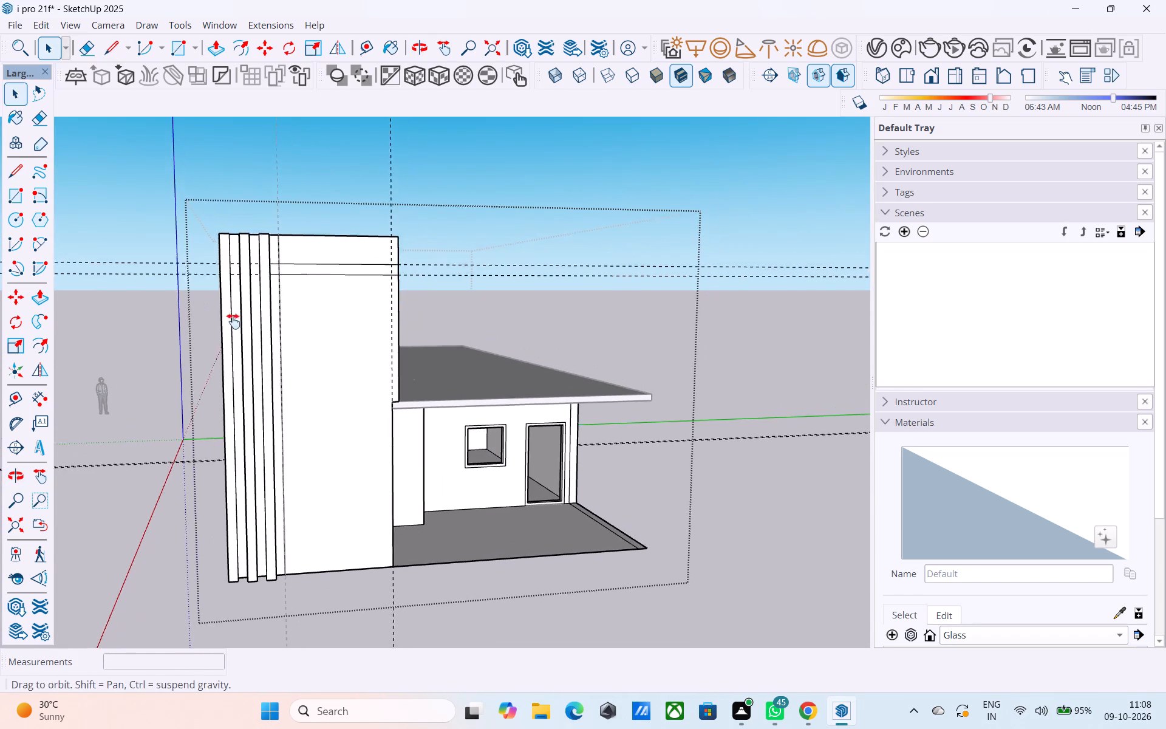
middle_click_drag(233, 321, 228, 324, "shift")
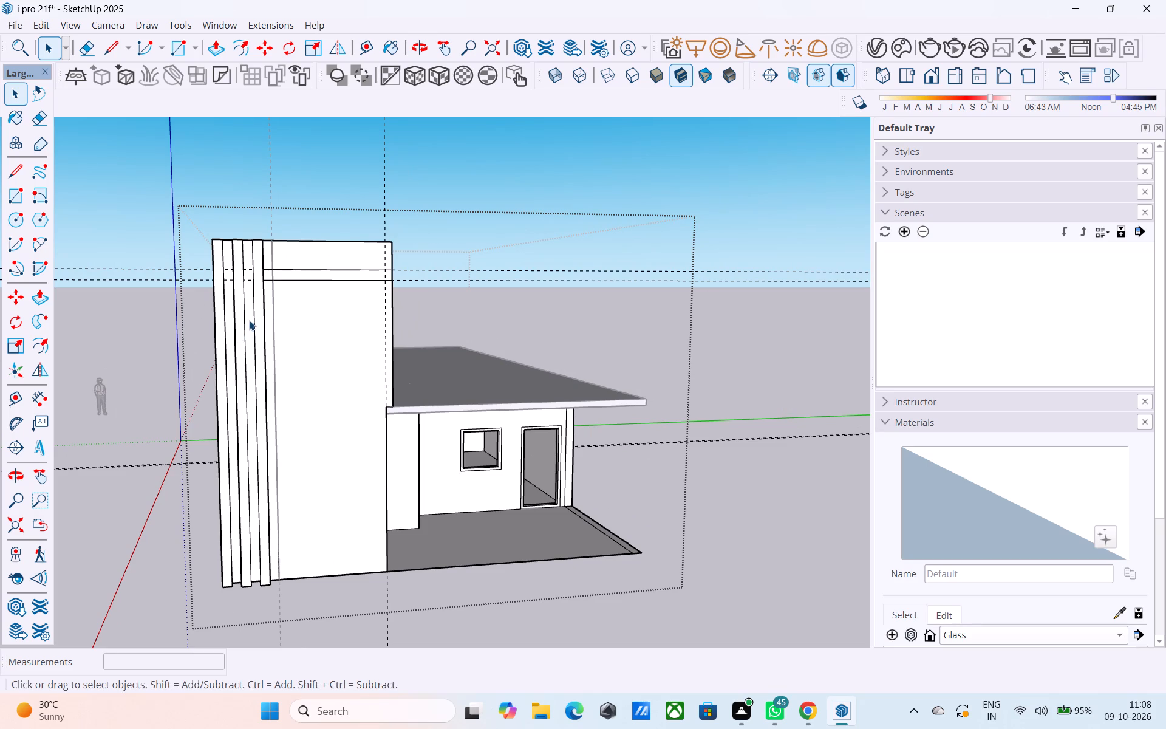
Draw a 9" by 9" square on the tower's side wall above the roof, where the front band reaches the corner.
middle_click_drag(304, 314, 303, 354)
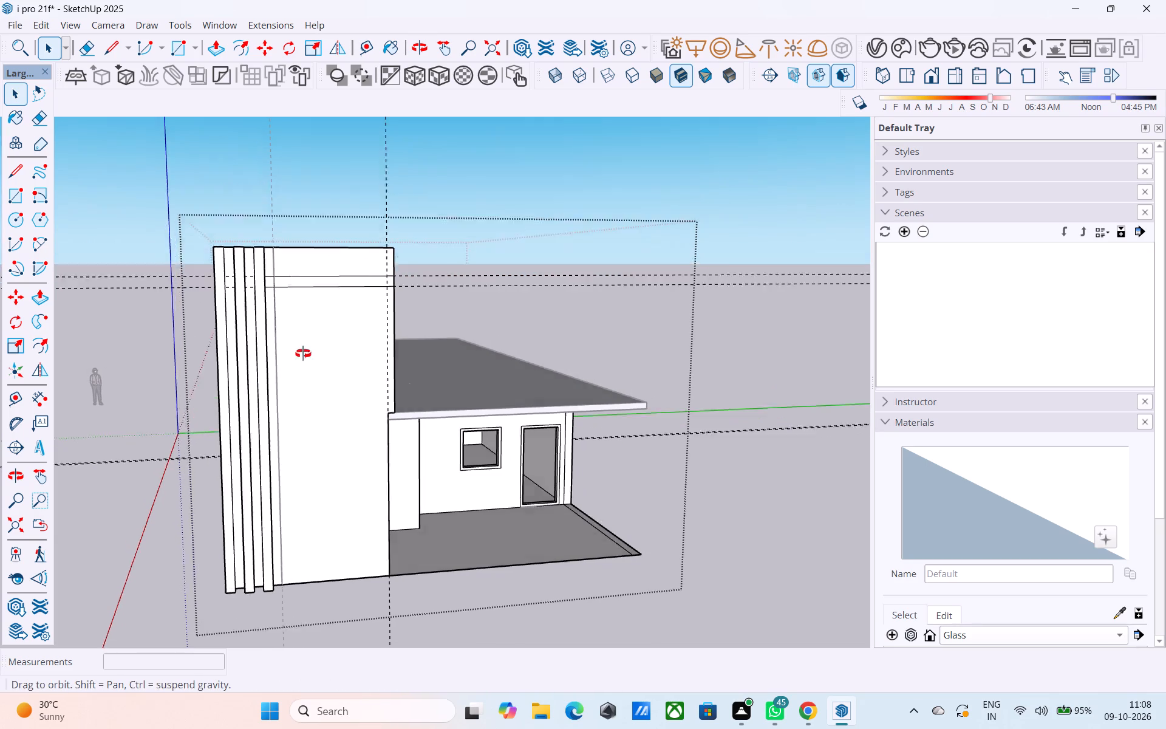
middle_click_drag(303, 354, 31, 369)
scroll(268, 301, "up", 17)
middle_click_drag(244, 287, 154, 331)
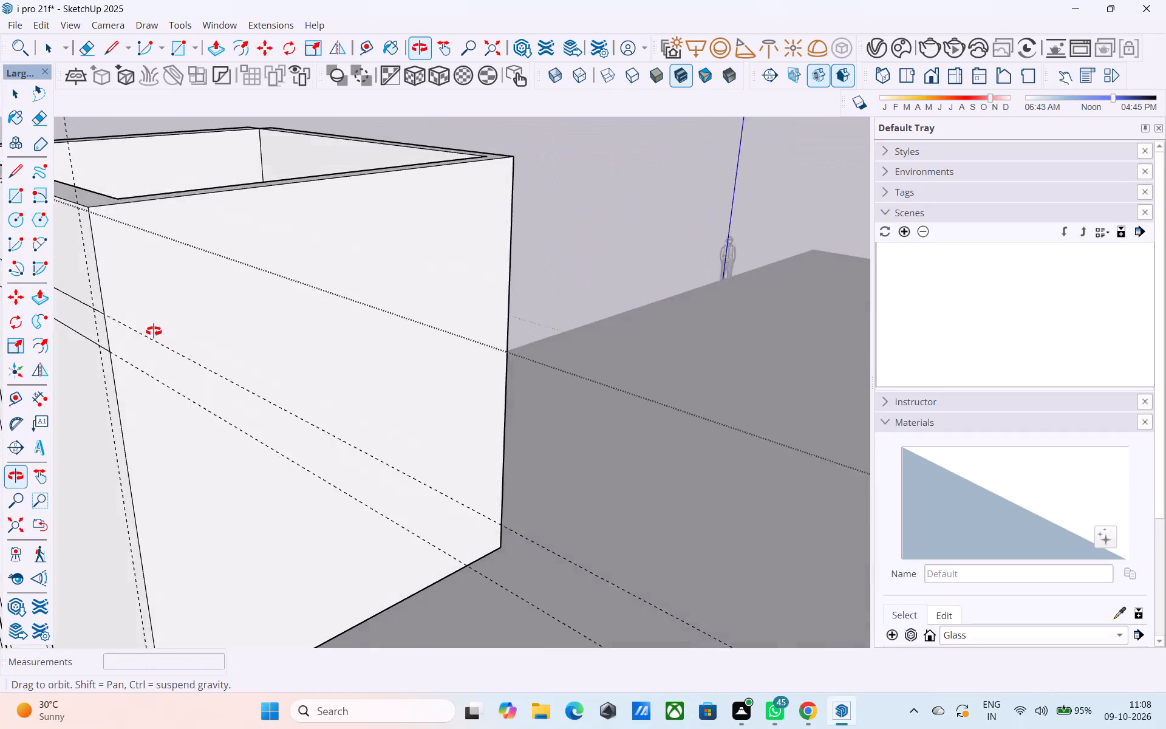
middle_click_drag(154, 331, 150, 334)
scroll(129, 346, "down", 1)
middle_click_drag(134, 341, 112, 331)
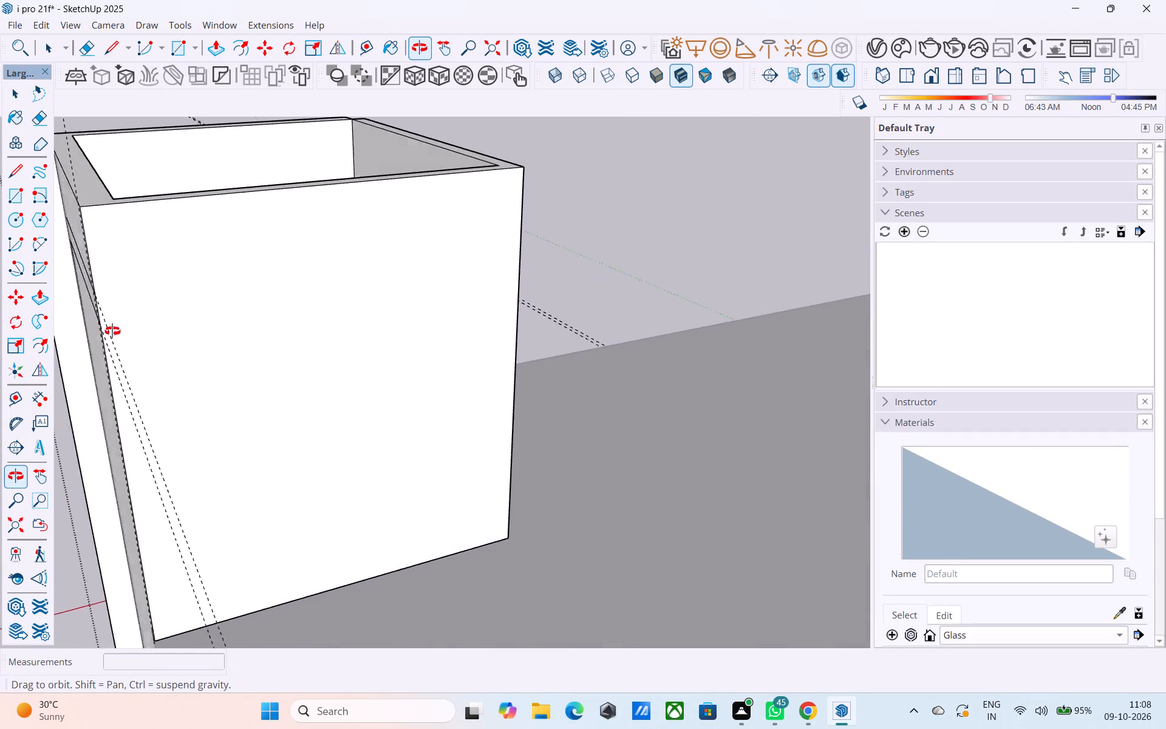
middle_click_drag(112, 331, 184, 315)
key("r")
scroll(174, 301, "up", 4)
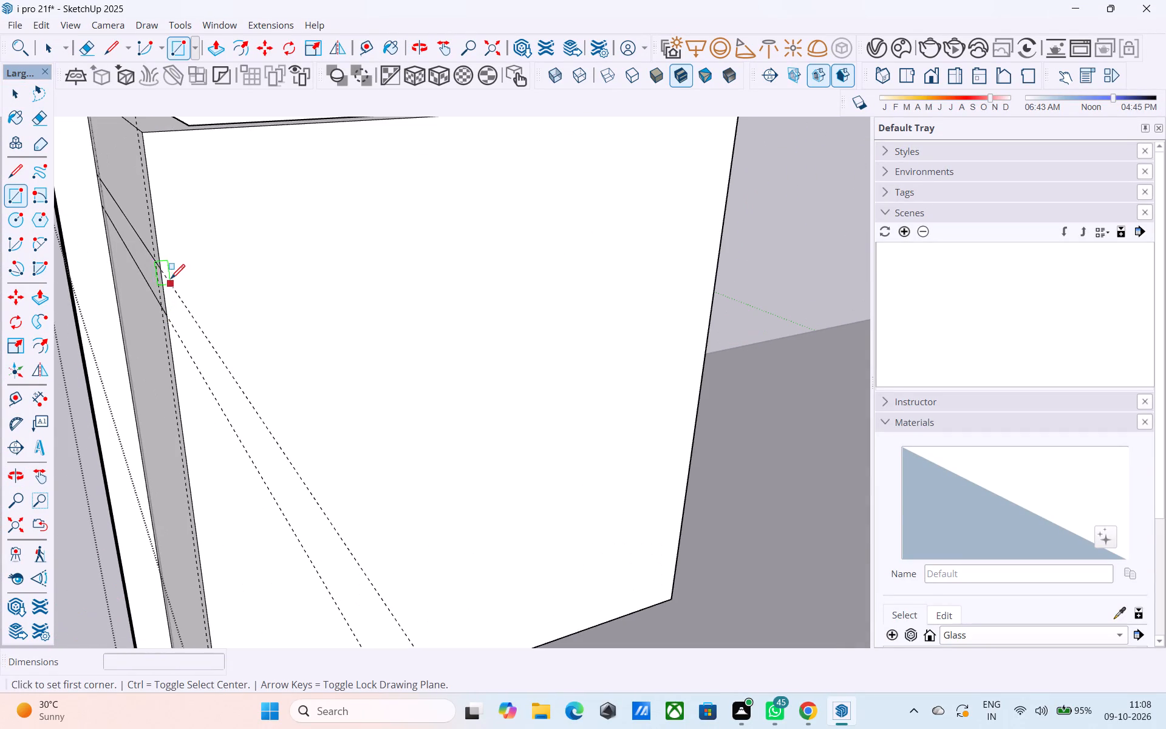
left_click(165, 273)
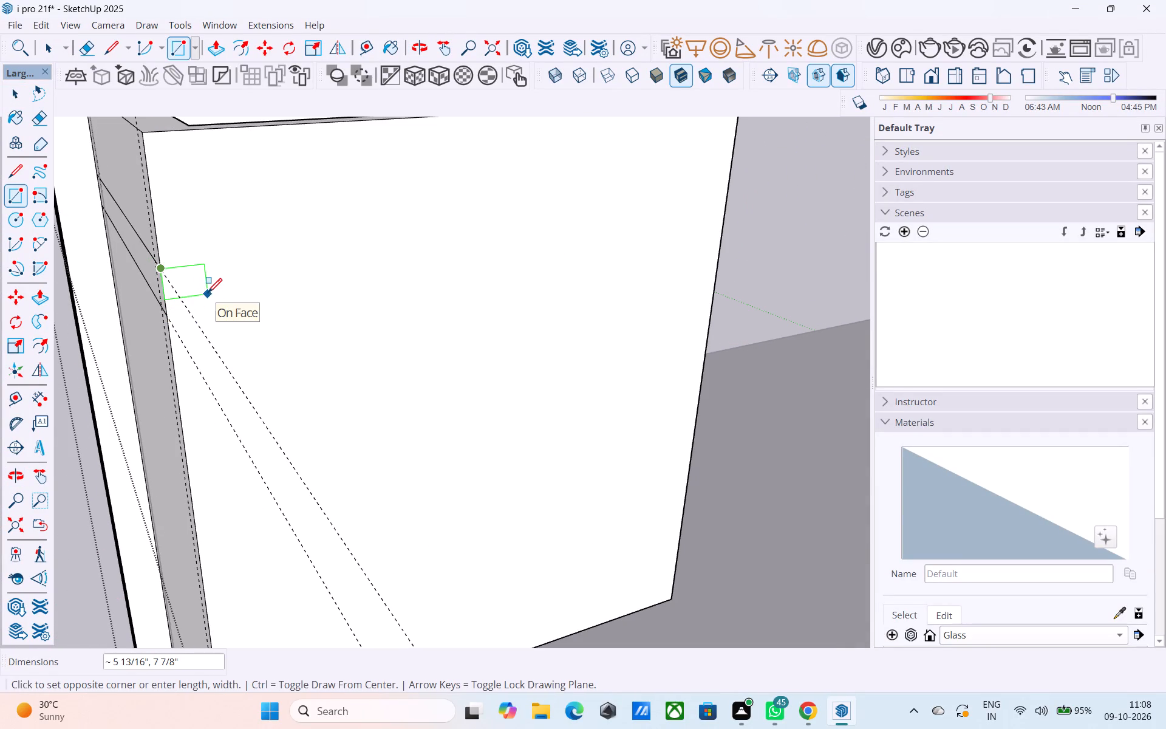
middle_click_drag(200, 311, 257, 272)
scroll(252, 275, "up", 2)
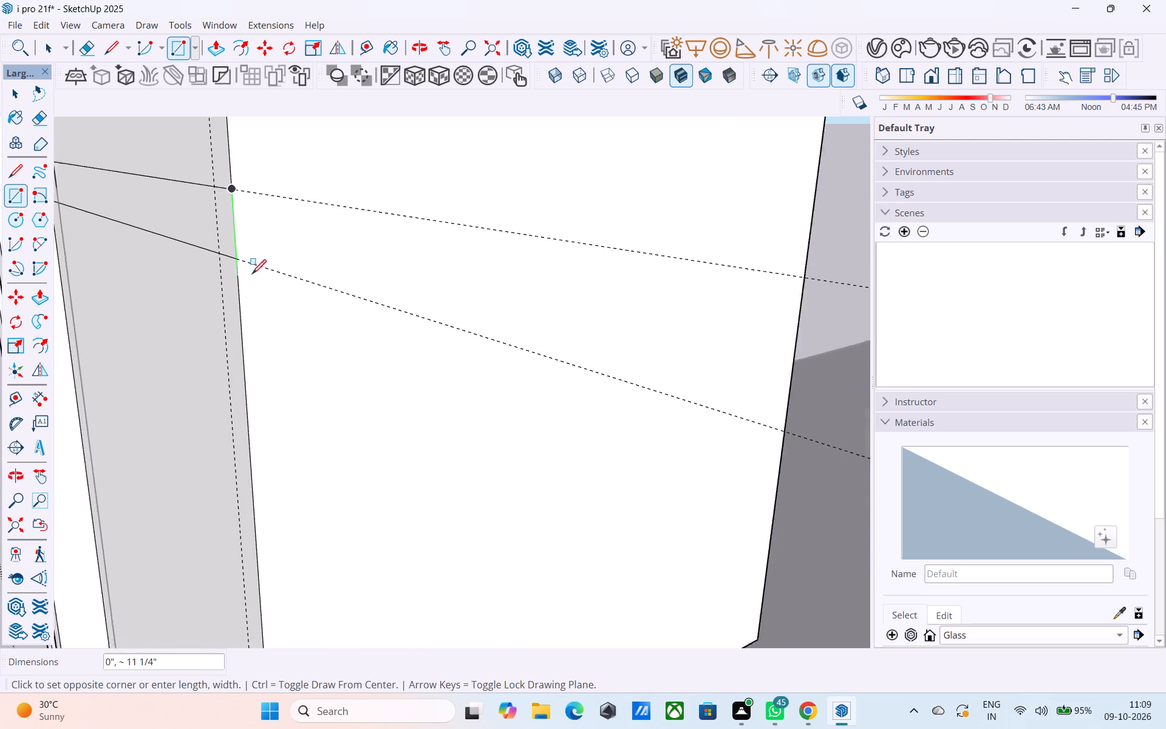
scroll(252, 275, "up", 2)
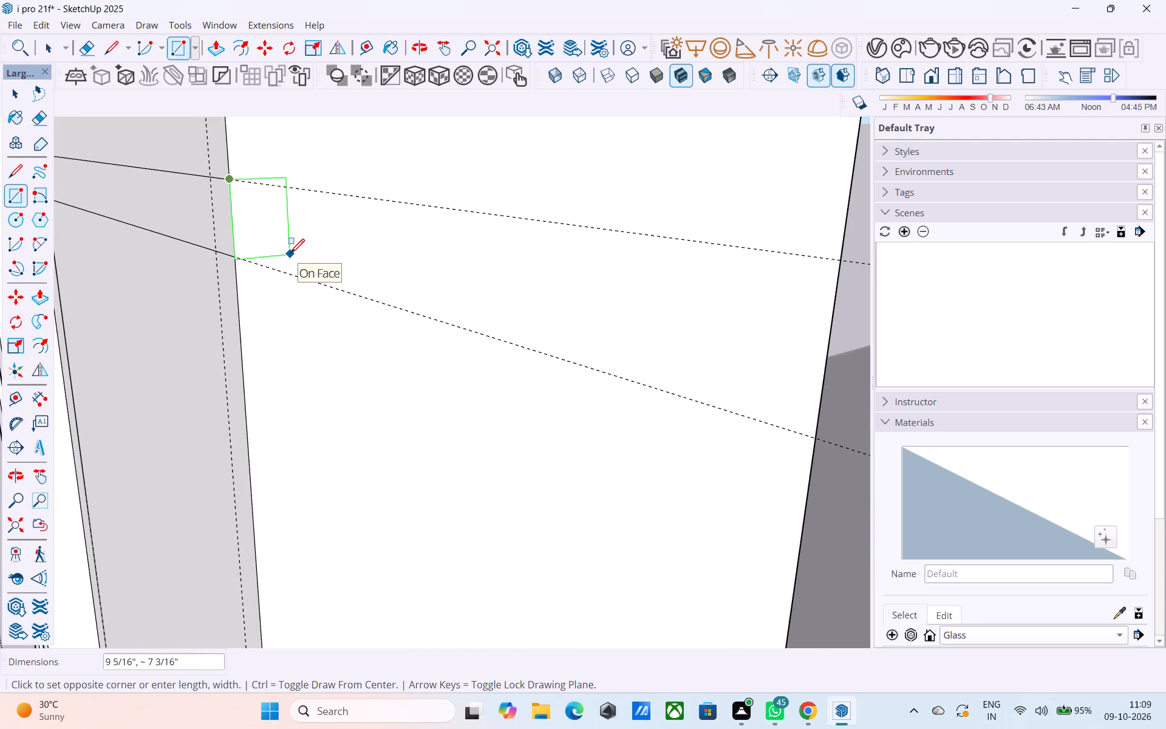
scroll(290, 255, "up", 1)
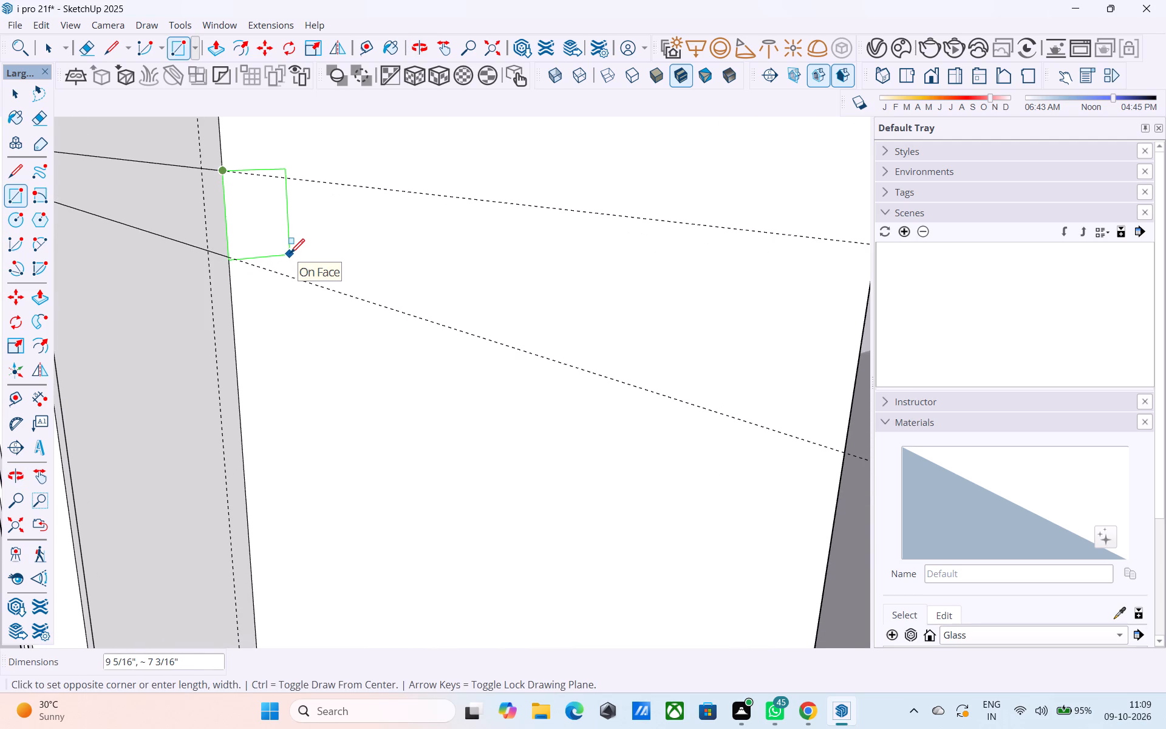
type("9\",9\"")
key("Return")
key("space")
Extrude the 9" square 4' out from the tower's side wall as a beam continuing the front band.
left_click(276, 214)
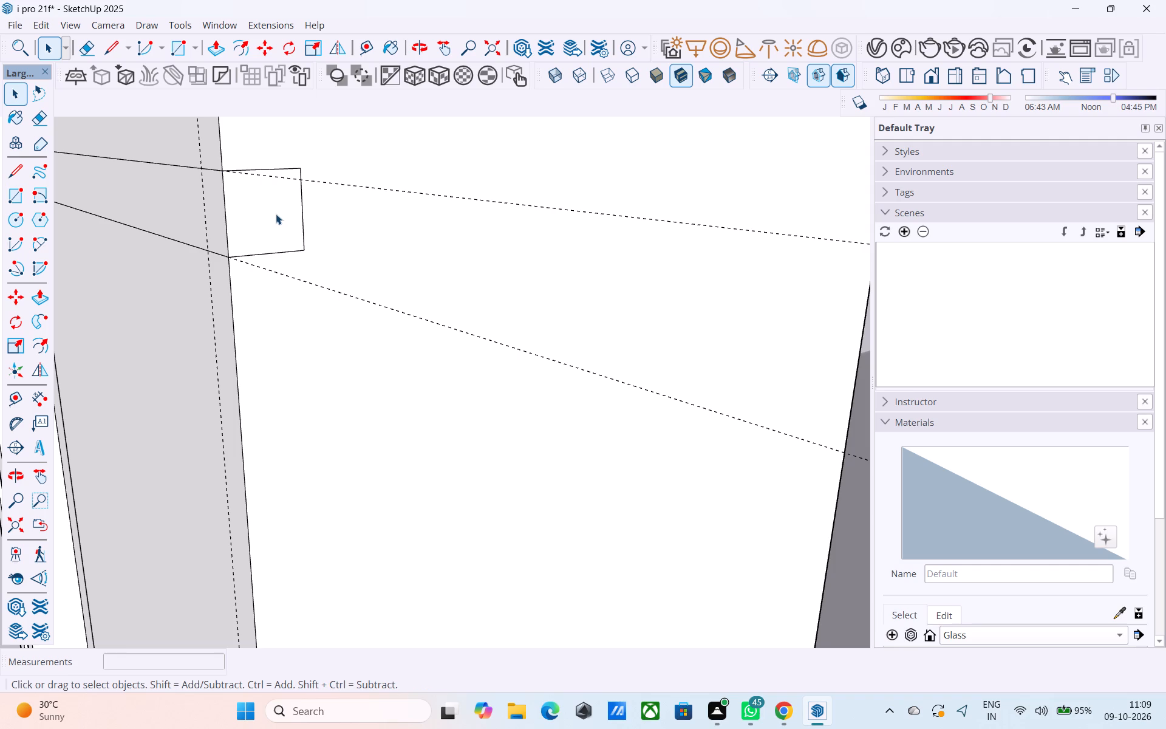
key("p")
left_click(274, 221)
scroll(290, 256, "down", 8)
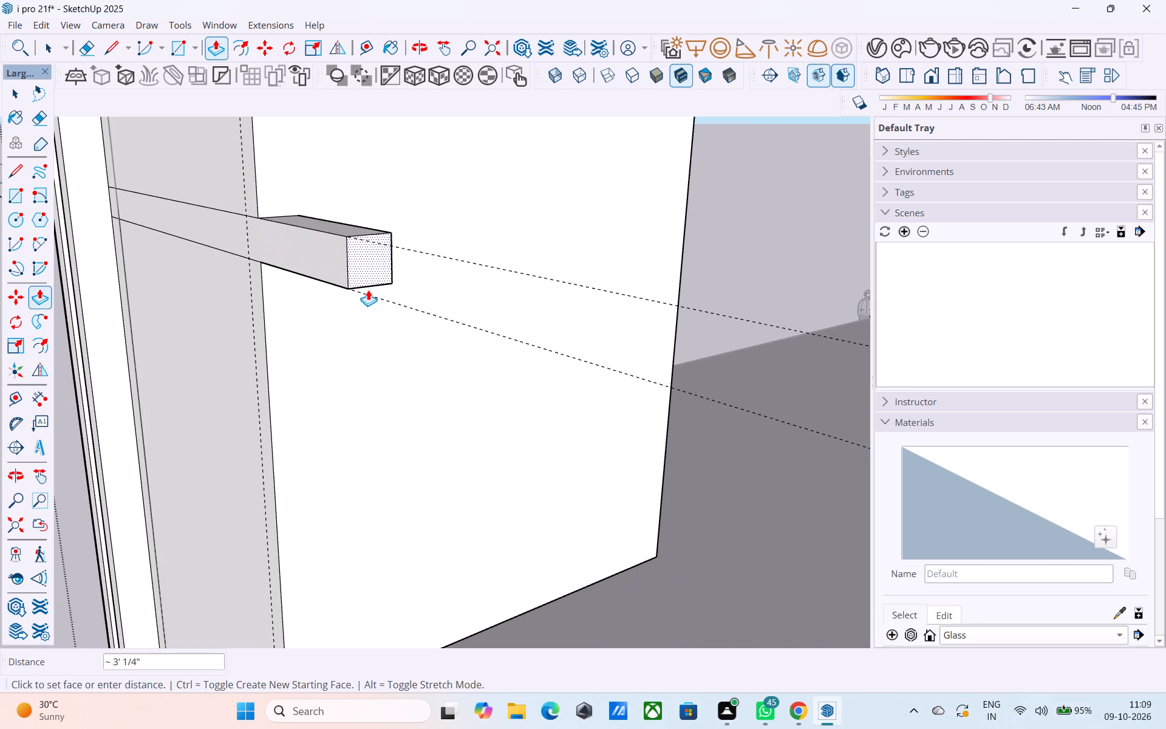
type("4'")
key("Return")
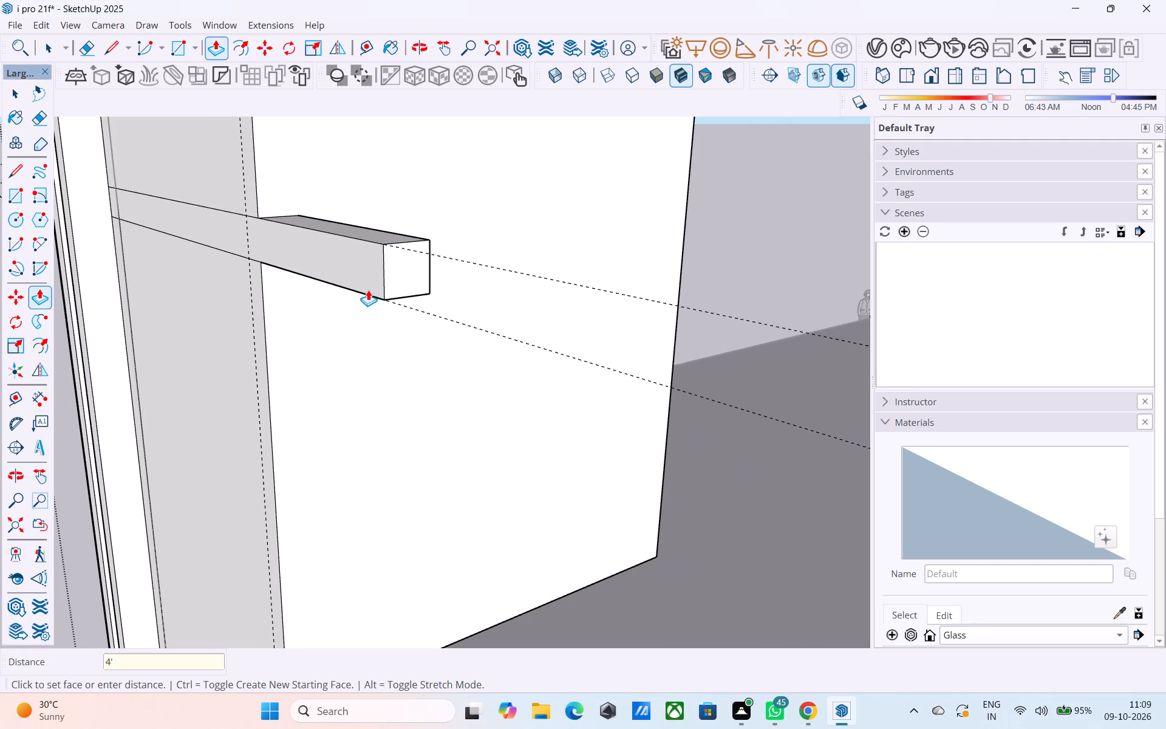
Draw a 9" by 9" square on the beam's back-facing side at its free end.
scroll(368, 290, "down", 5)
middle_click_drag(378, 295, 624, 287)
scroll(624, 287, "down", 4)
middle_click_drag(656, 288, 79, 360)
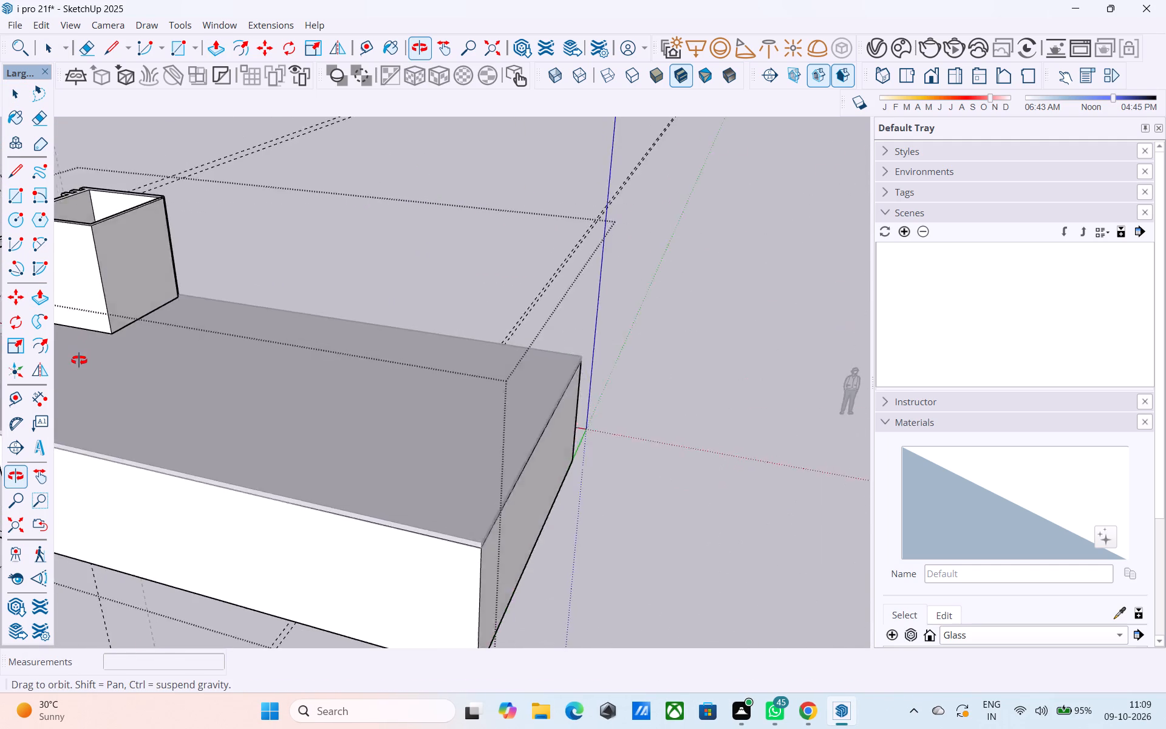
middle_click_drag(79, 360, 264, 354)
scroll(262, 364, "down", 2)
middle_click_drag(266, 373, 227, 428)
middle_click_drag(315, 414, 236, 434)
middle_click_drag(387, 430, 702, 419)
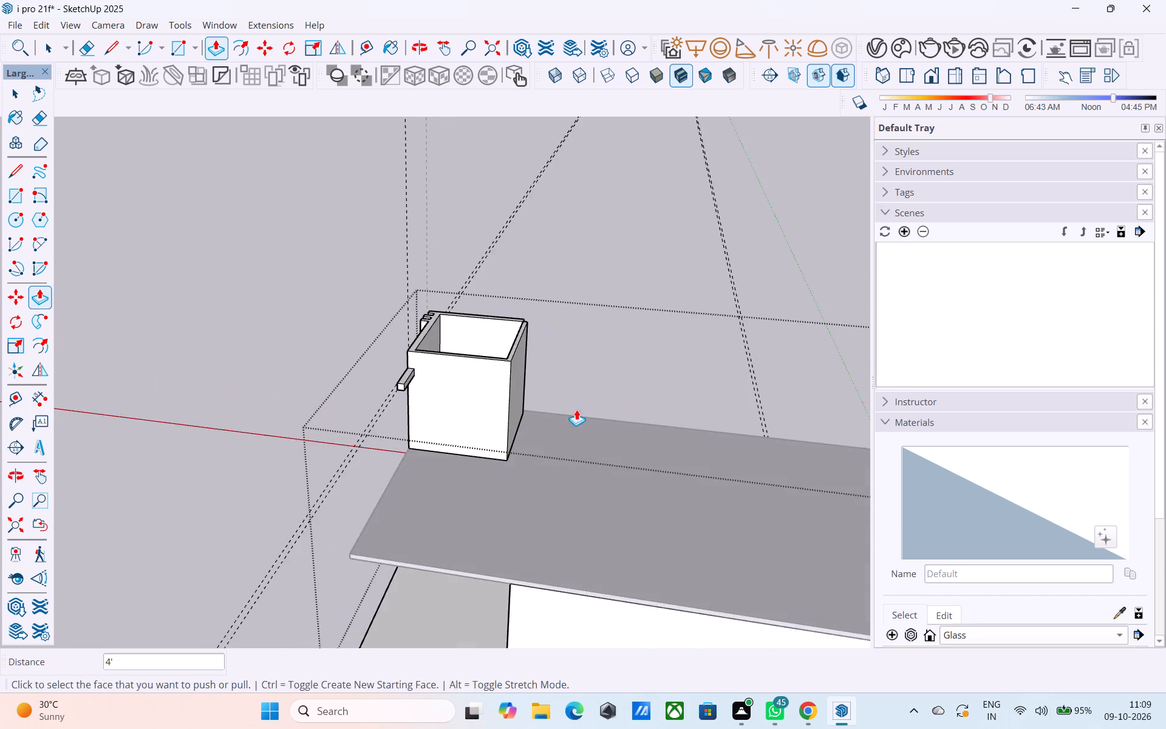
middle_click_drag(575, 409, 432, 428, "shift")
scroll(403, 426, "up", 9)
scroll(398, 406, "down", 1)
scroll(398, 406, "up", 2)
middle_click_drag(402, 429, 335, 412)
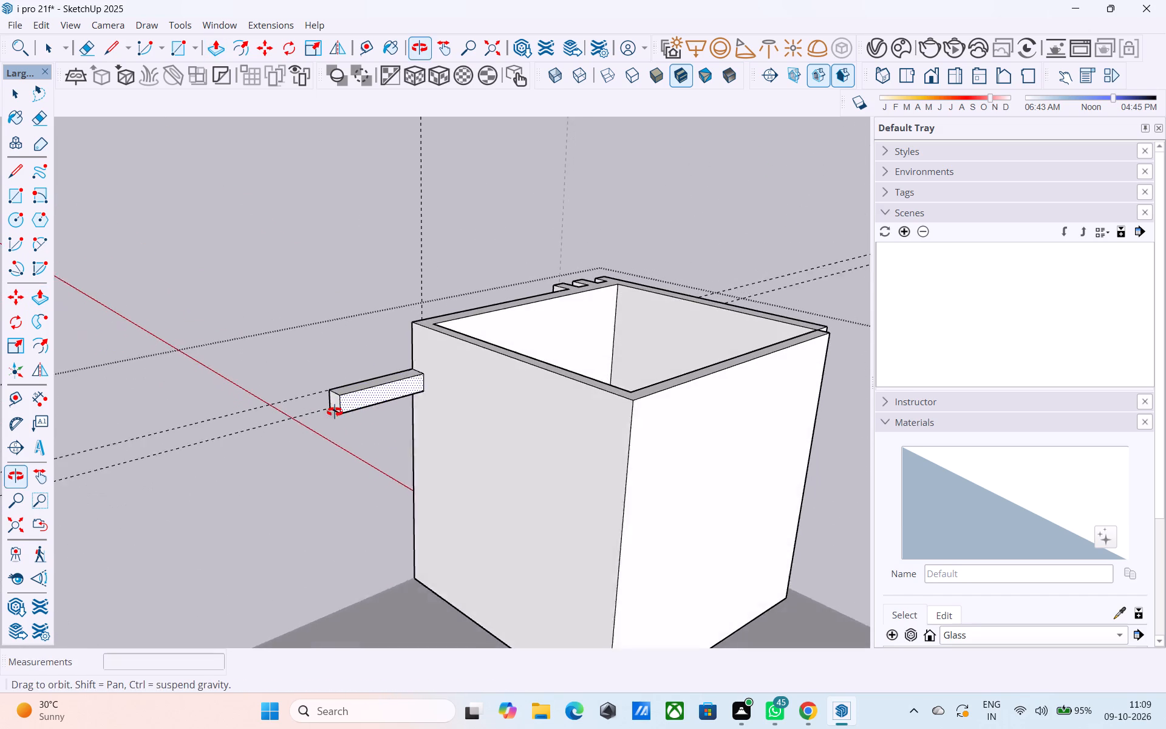
middle_click_drag(335, 412, 325, 410)
key("space")
middle_click_drag(329, 408, 304, 406)
key("r")
scroll(301, 398, "up", 6)
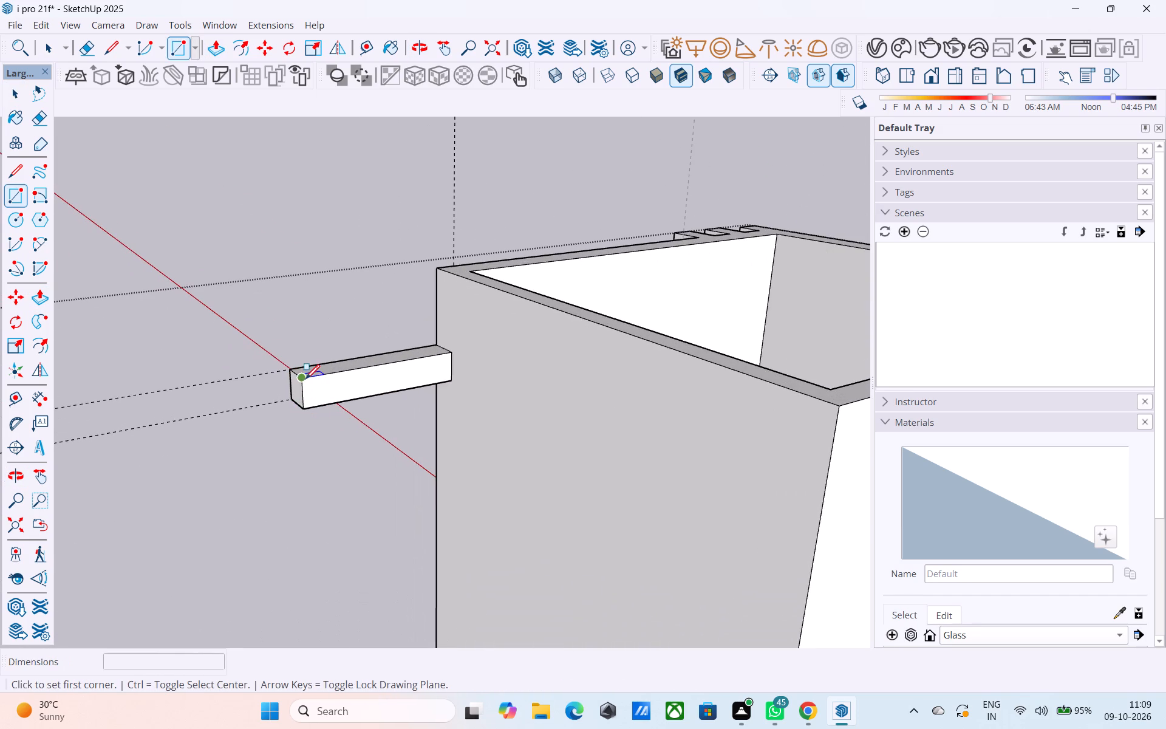
left_click(305, 380)
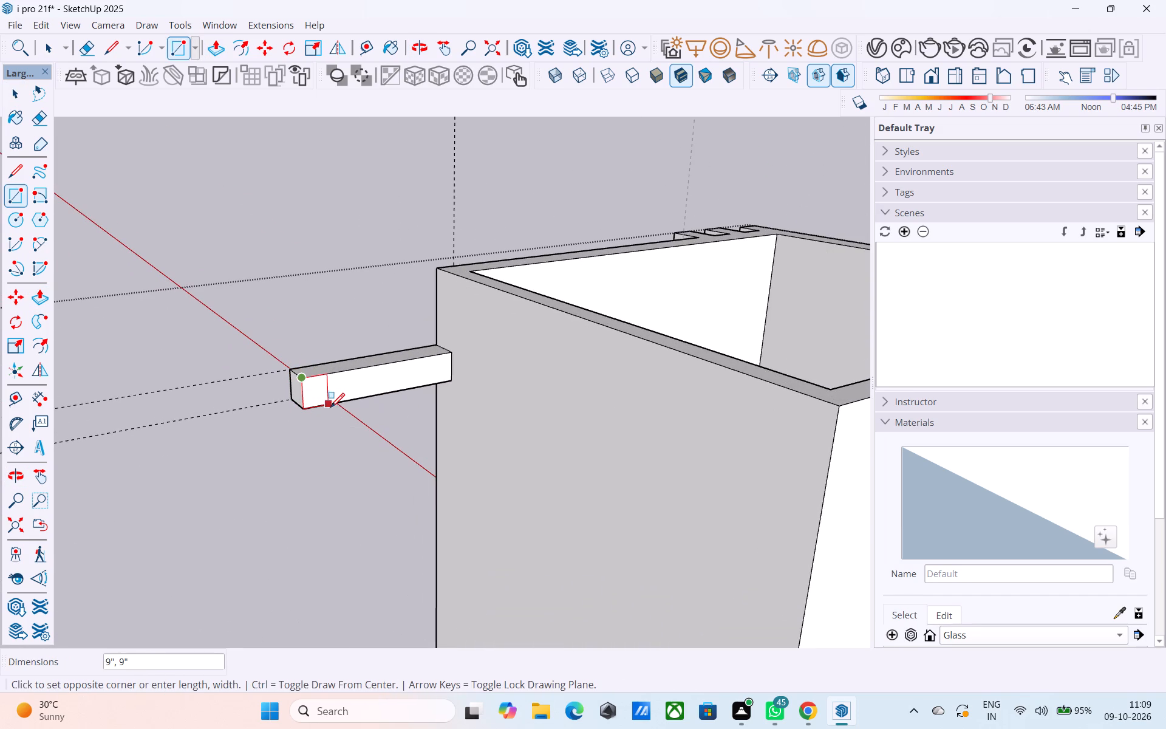
left_click(330, 408)
key("space")
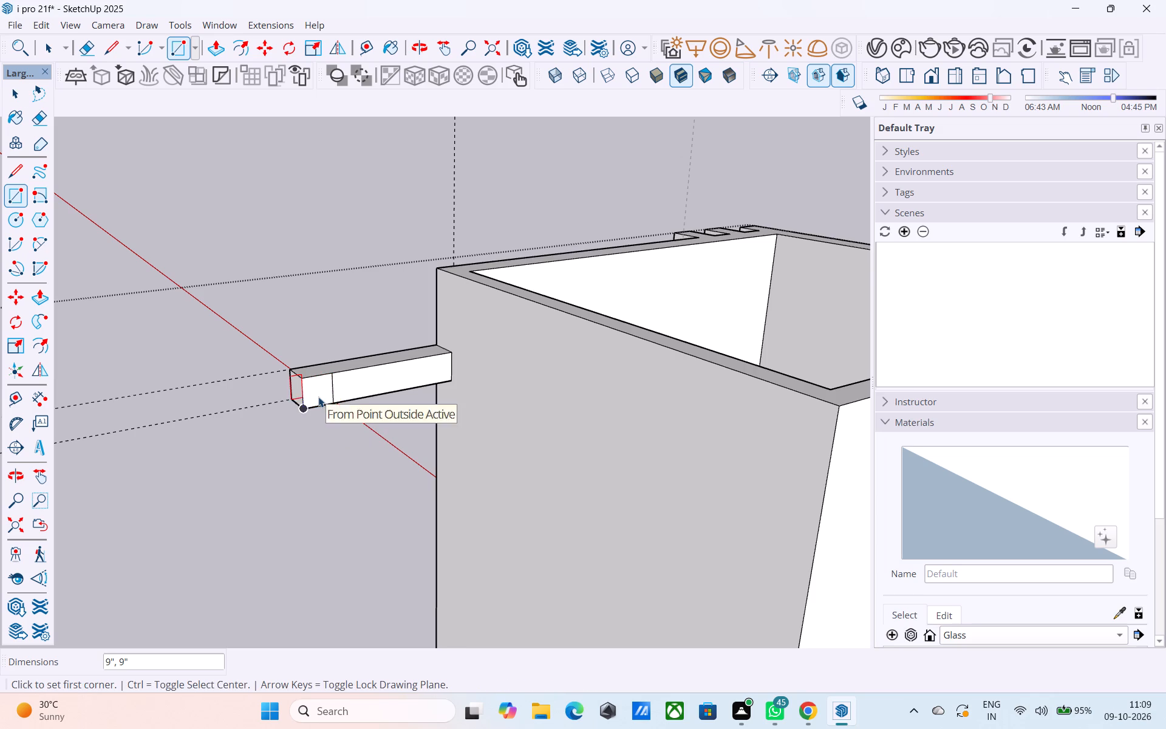
Extrude the new end square 10' 6" parallel to the tower's side wall, forming the long arm of the projecting frame.
left_click(318, 397)
key("p")
left_click(318, 397)
scroll(343, 418, "down", 3)
middle_click_drag(343, 419, 435, 446)
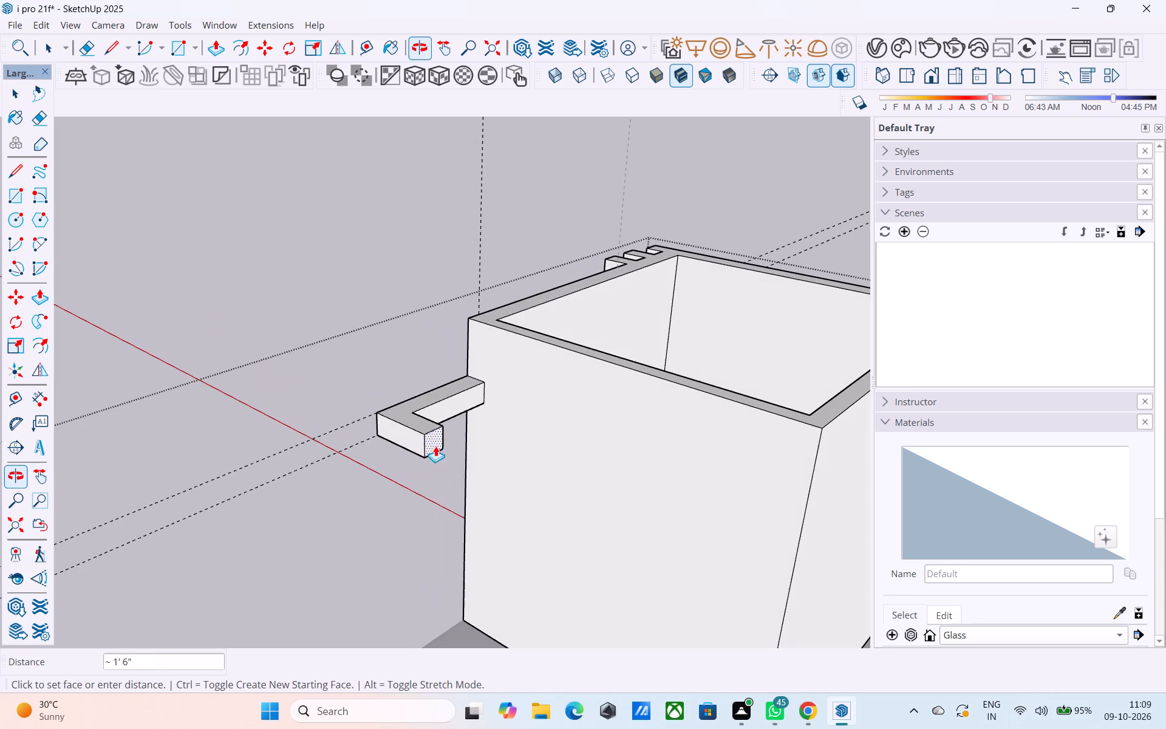
middle_click_drag(435, 446, 432, 444)
left_click(817, 443)
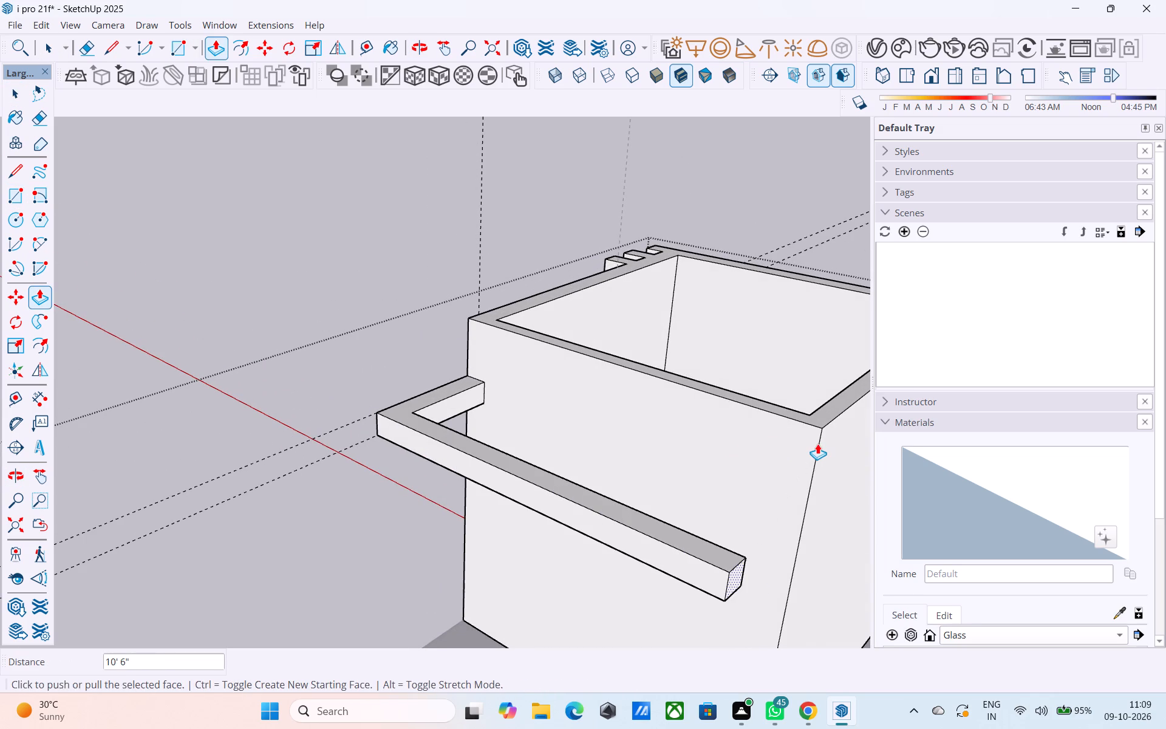
Draw a 9" by 9" square on the long arm's inner face at its rear end, facing the tower wall.
middle_click_drag(817, 443, 404, 452)
scroll(400, 456, "down", 2)
middle_click_drag(284, 437, 463, 464)
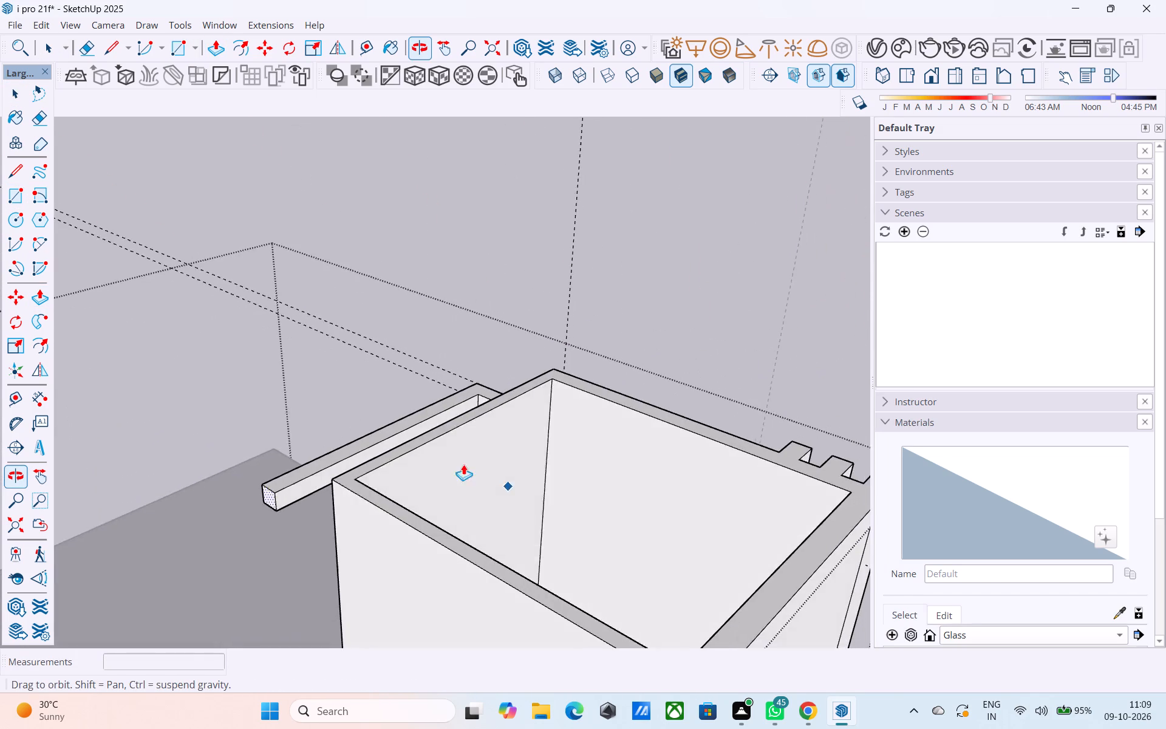
middle_click_drag(463, 464, 466, 464)
scroll(271, 469, "up", 3)
middle_click_drag(285, 493, 276, 428)
scroll(267, 538, "up", 4)
middle_click_drag(271, 530, 265, 475)
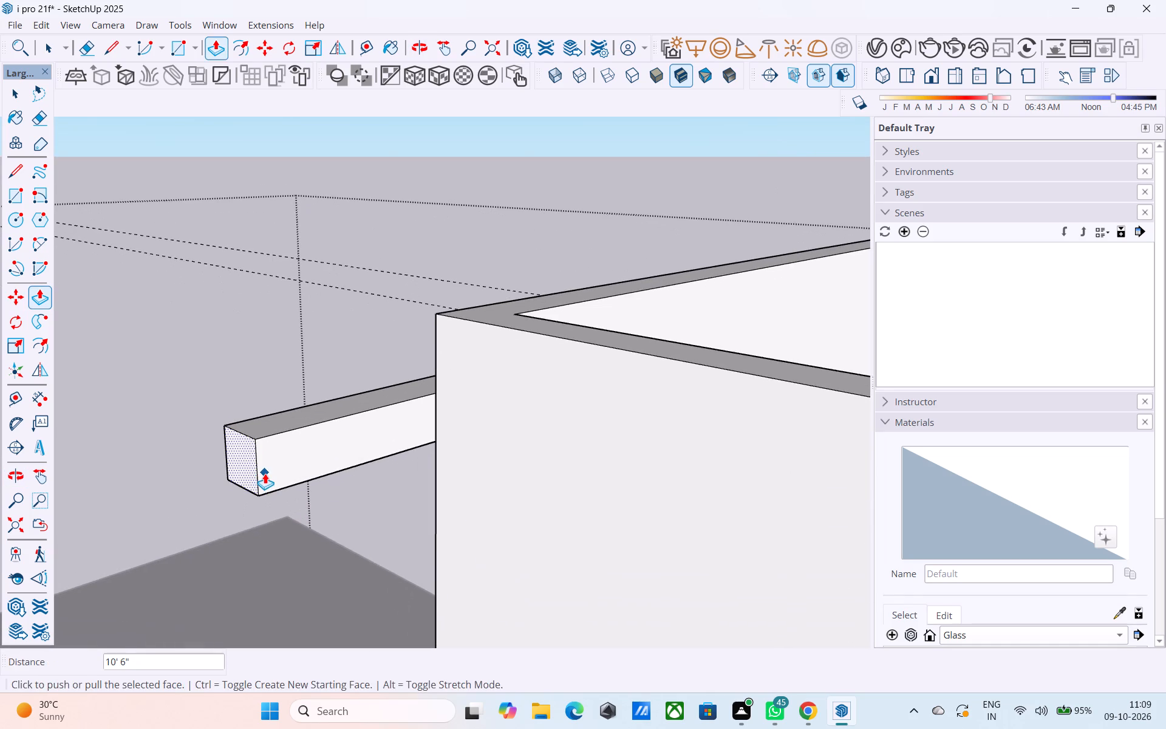
key("r")
scroll(265, 473, "up", 6)
left_click(250, 416)
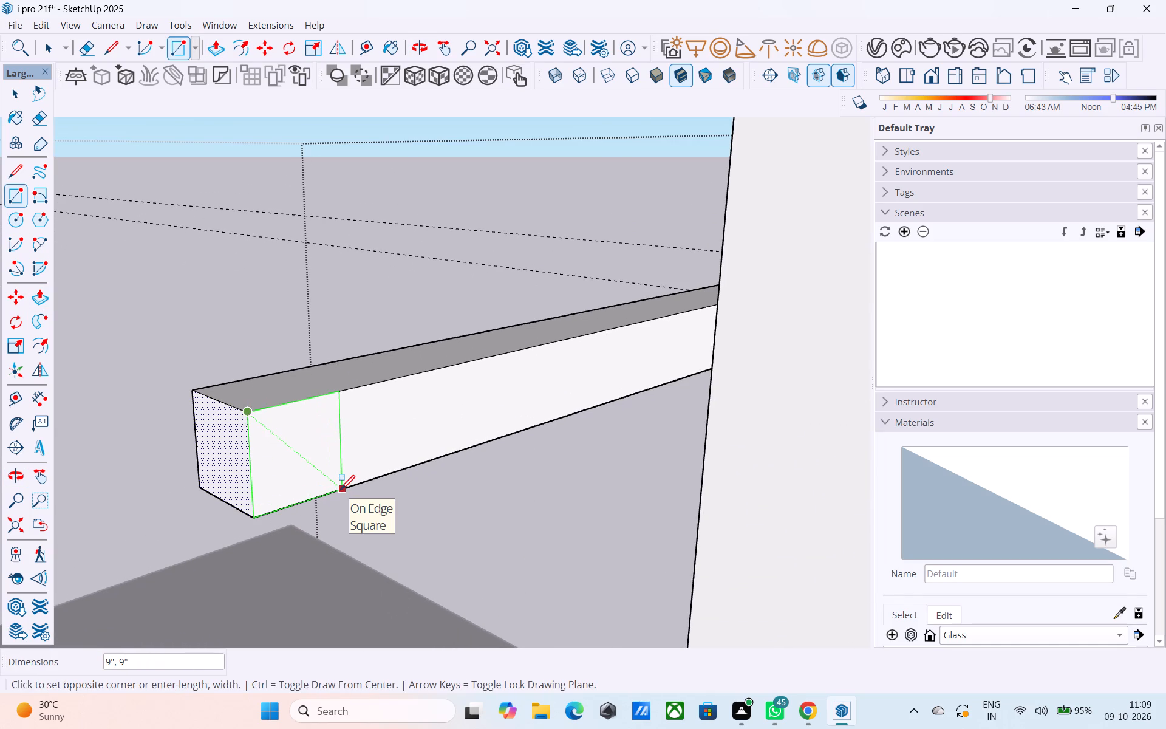
left_click(341, 491)
key("space")
Extrude the rear square 3' 3" to the tower wall, closing the projecting frame.
left_click(310, 471)
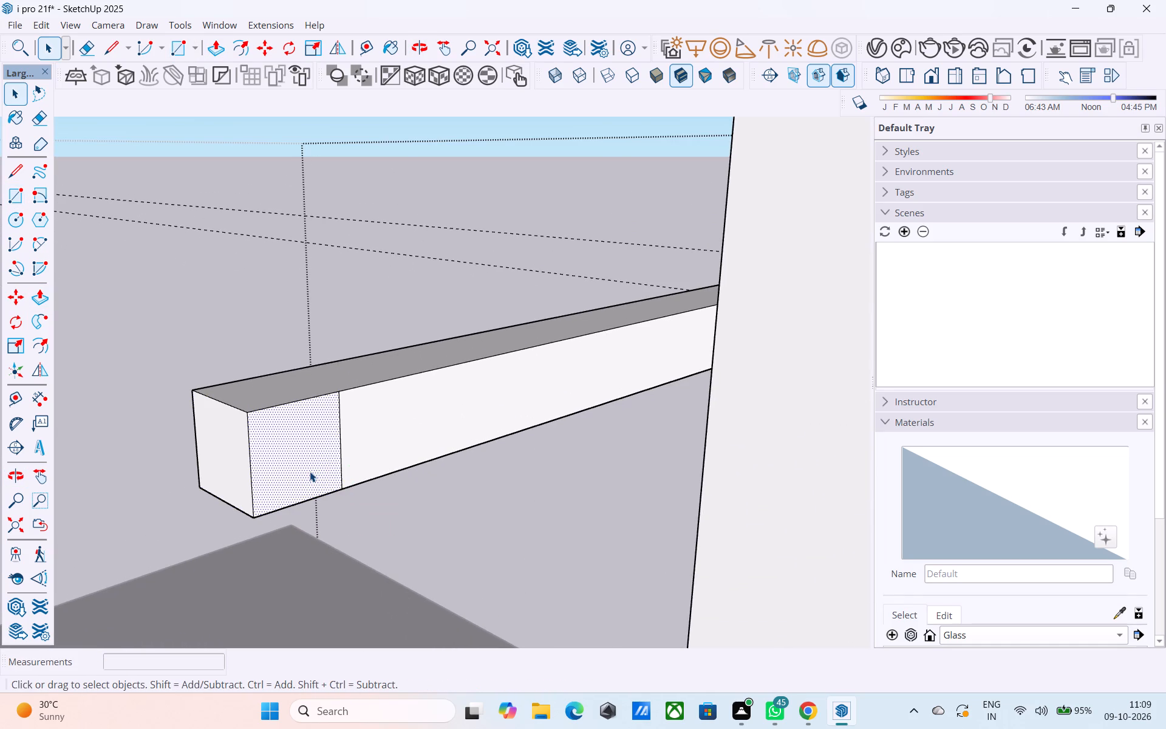
key("p")
left_click(310, 471)
scroll(312, 477, "down", 2)
middle_click_drag(312, 477, 733, 519)
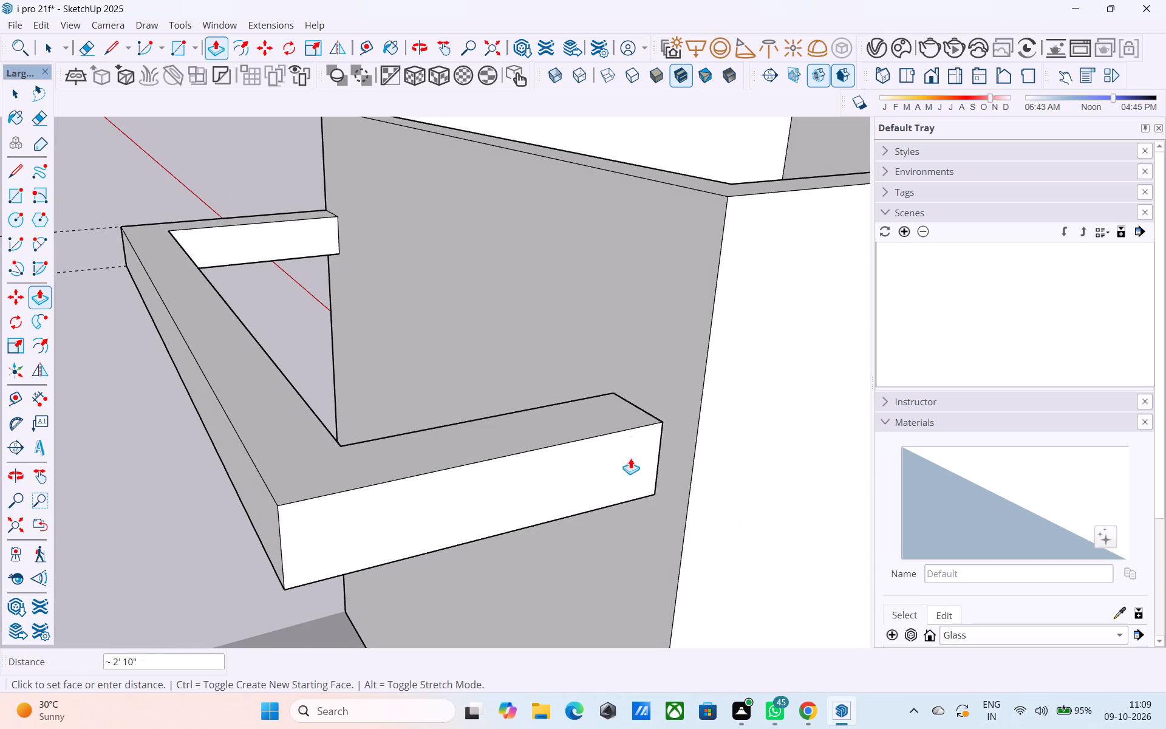
left_click(641, 338)
Place a vertical guide 2' in from the front end of the projecting frame's outer face.
scroll(250, 516, "down", 3)
middle_click_drag(242, 523, 477, 476)
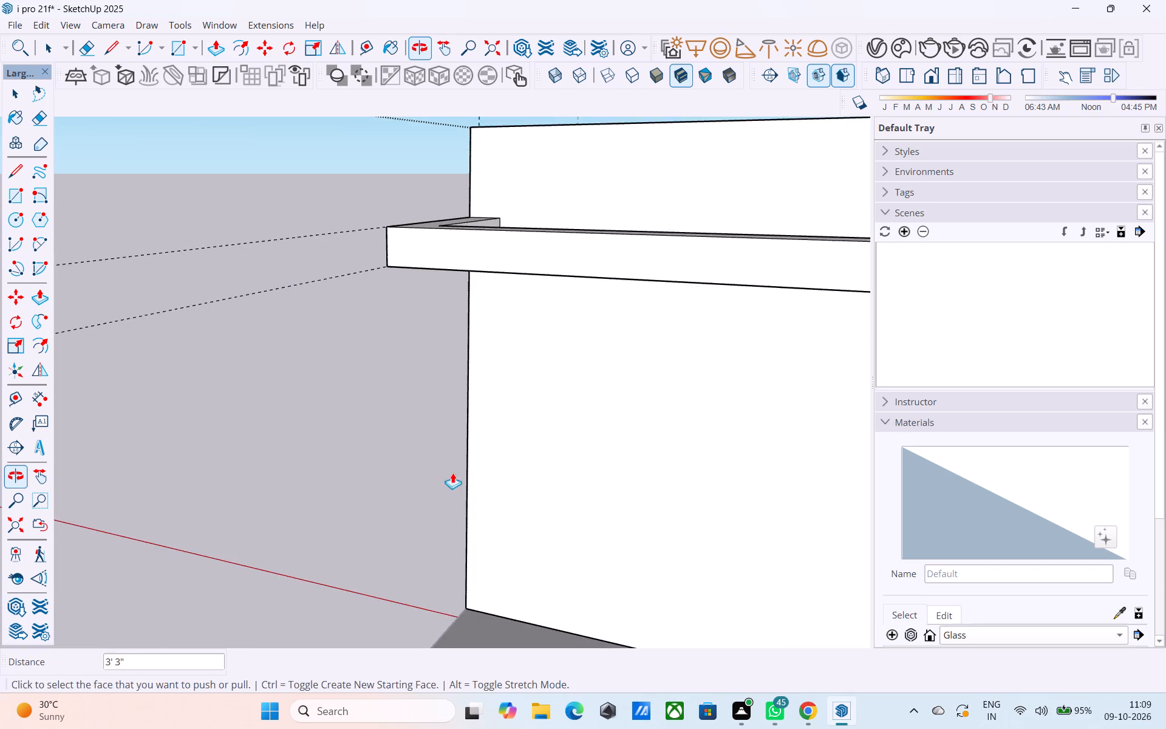
scroll(451, 474, "down", 10)
middle_click_drag(372, 496, 690, 496)
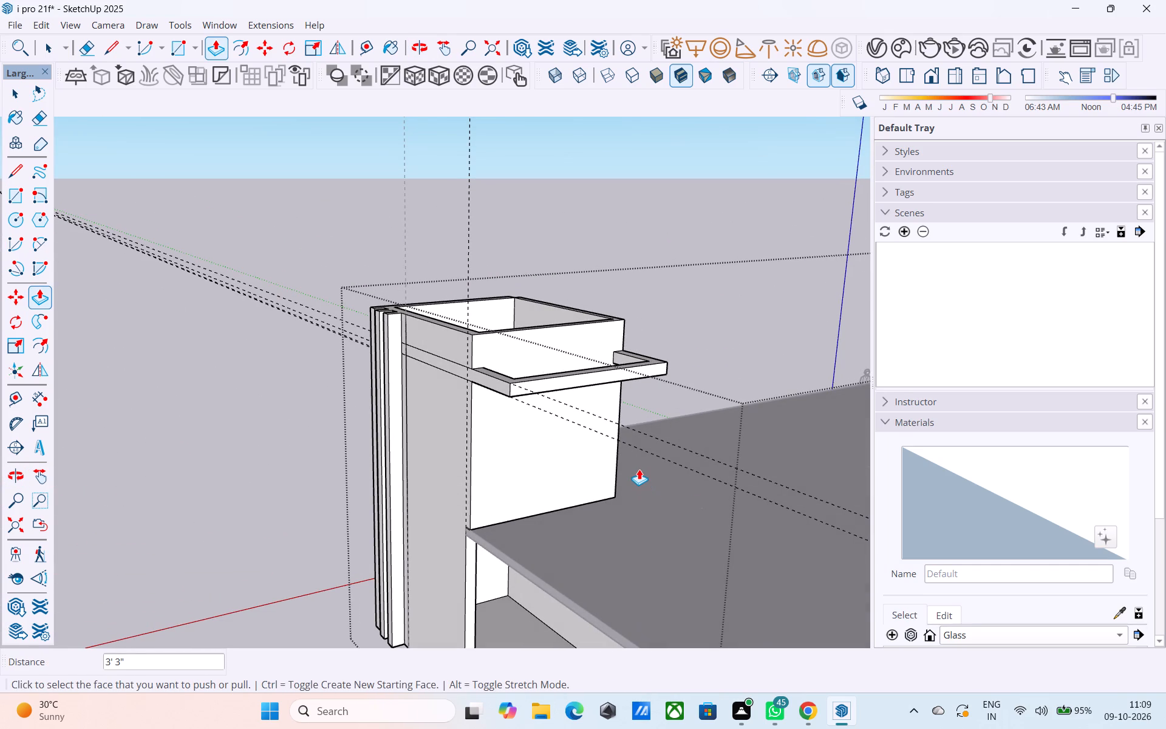
scroll(624, 464, "down", 4)
middle_click_drag(623, 464, 544, 464)
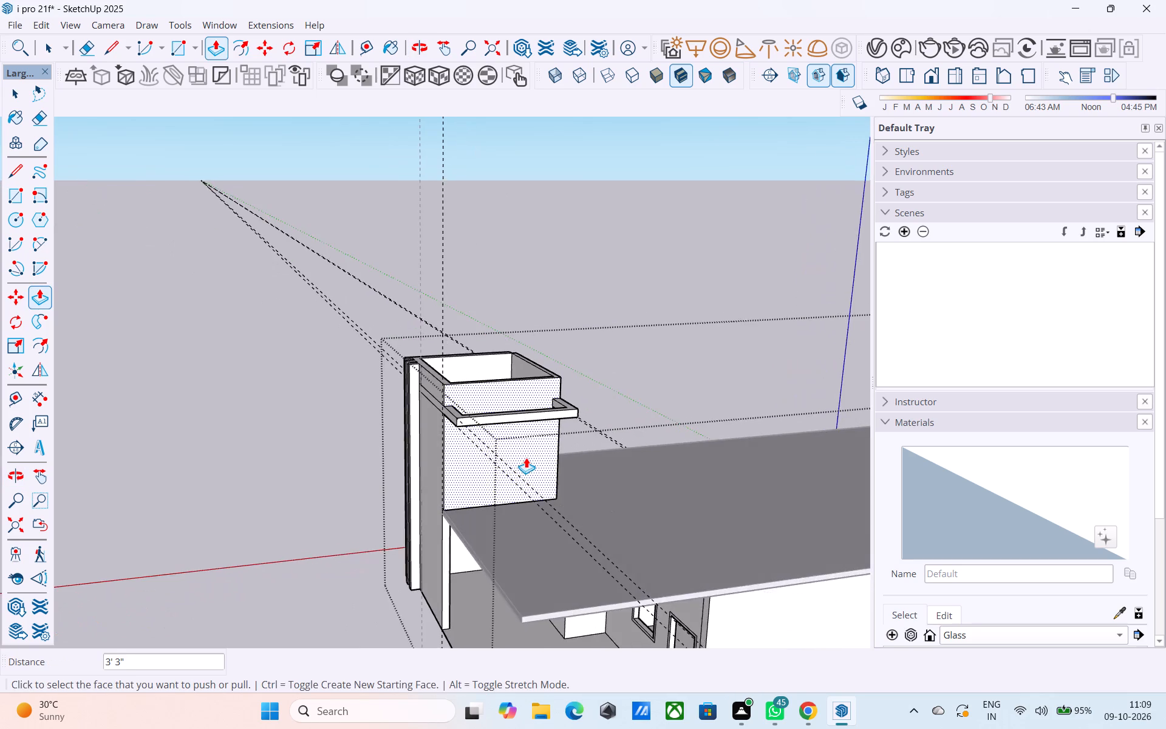
scroll(524, 456, "up", 2)
key("space")
middle_click_drag(496, 439, 474, 434)
key("l")
scroll(462, 422, "up", 4)
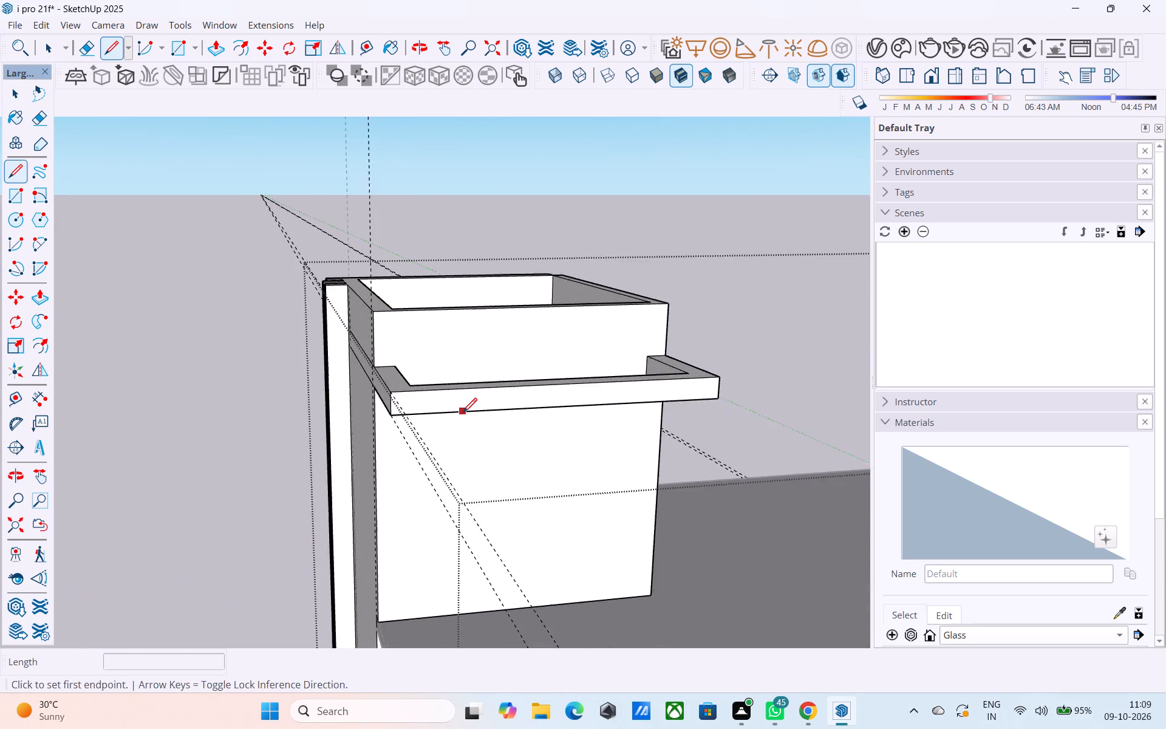
scroll(463, 414, "up", 7)
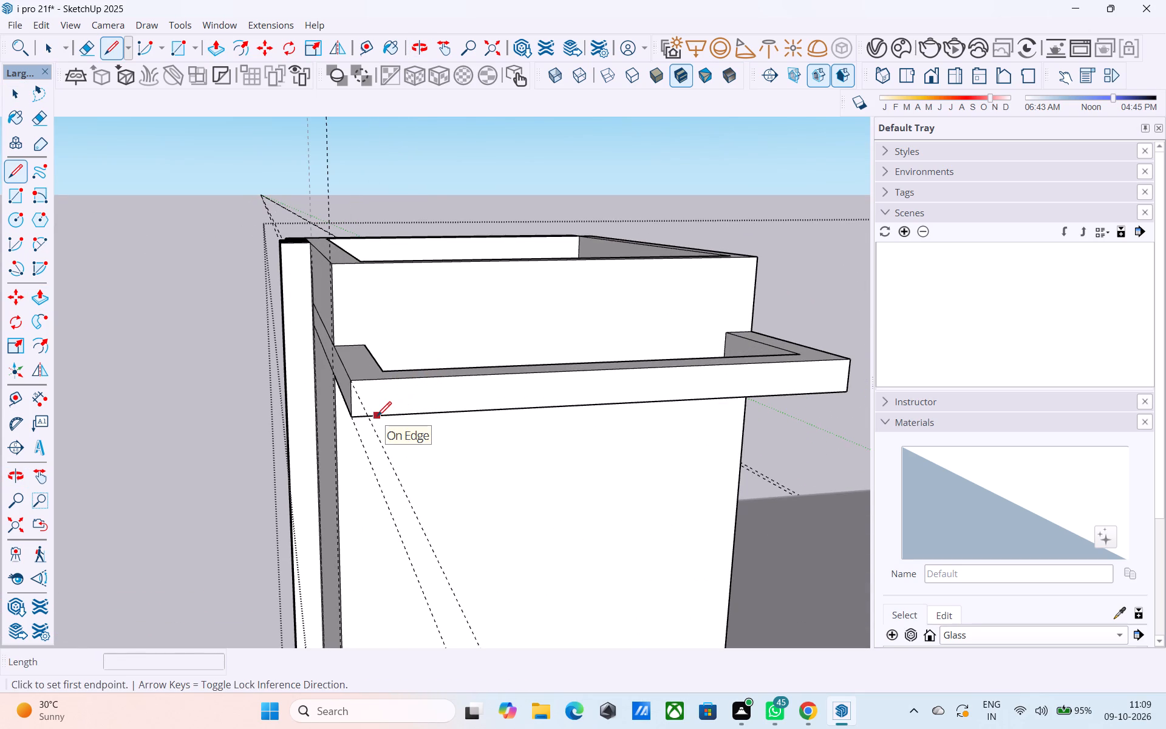
key("t")
left_click(353, 399)
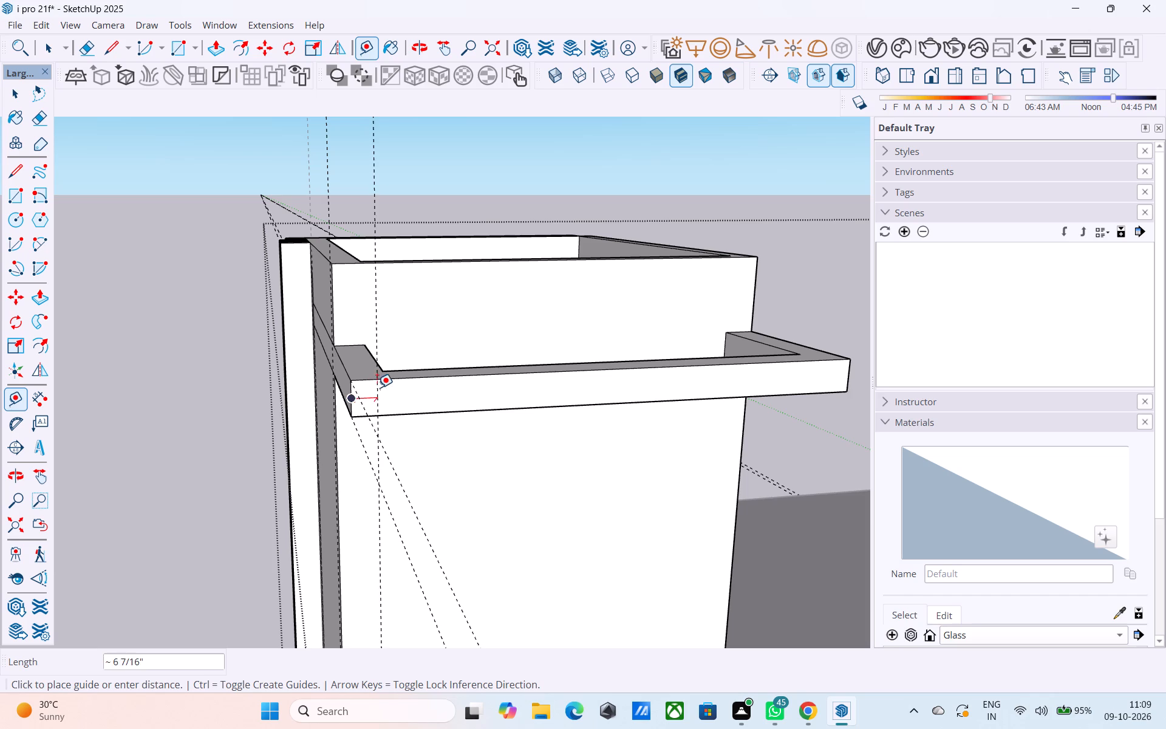
type("3'")
key("Return")
type("2'")
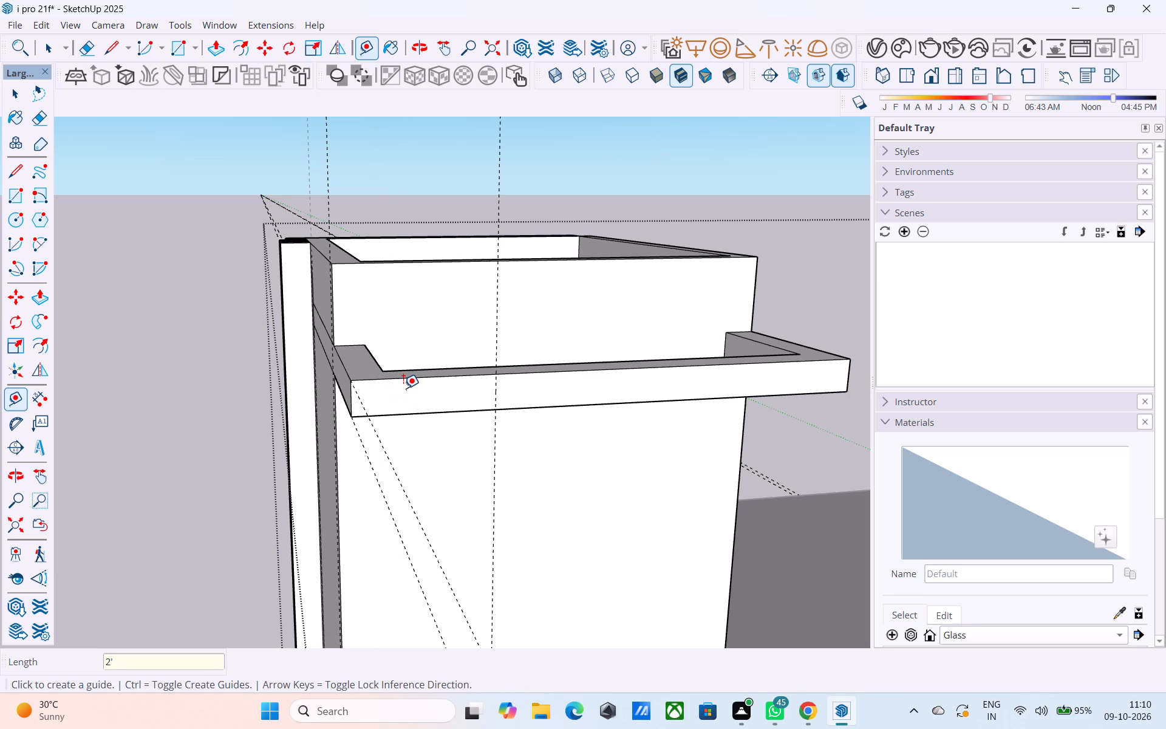
key("Return")
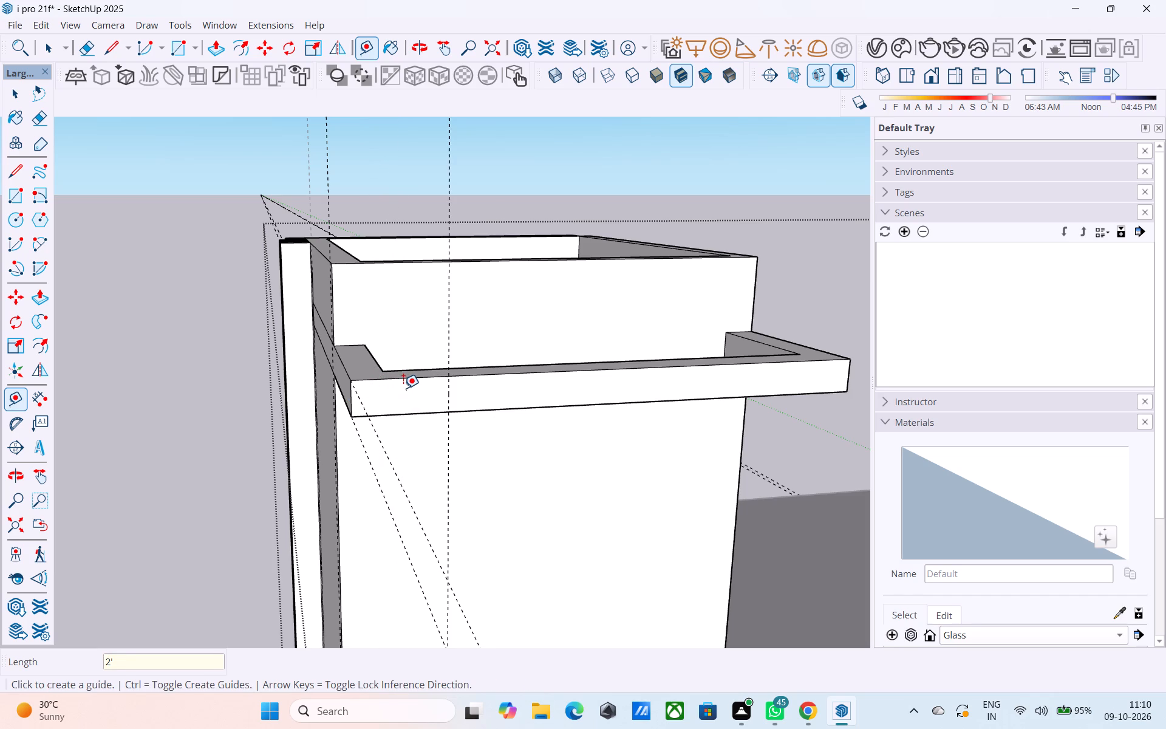
Place a second vertical guide 2' in from the rear end of the frame's outer face.
left_click(847, 370)
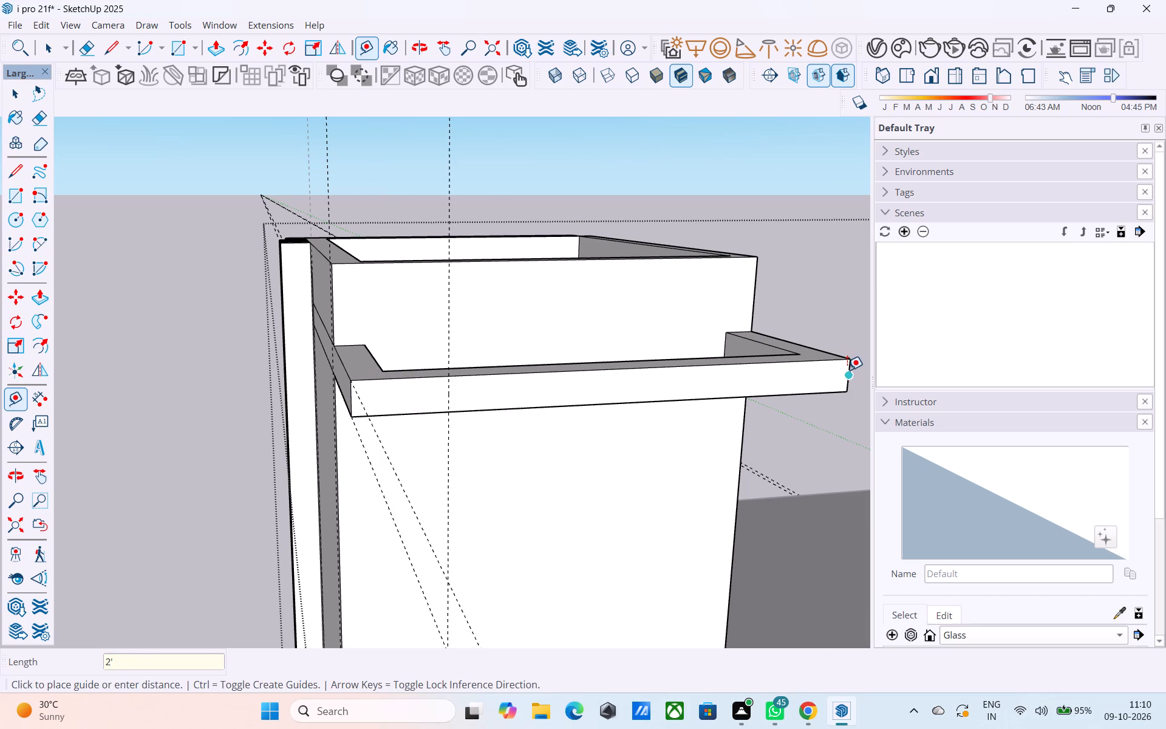
type("2'")
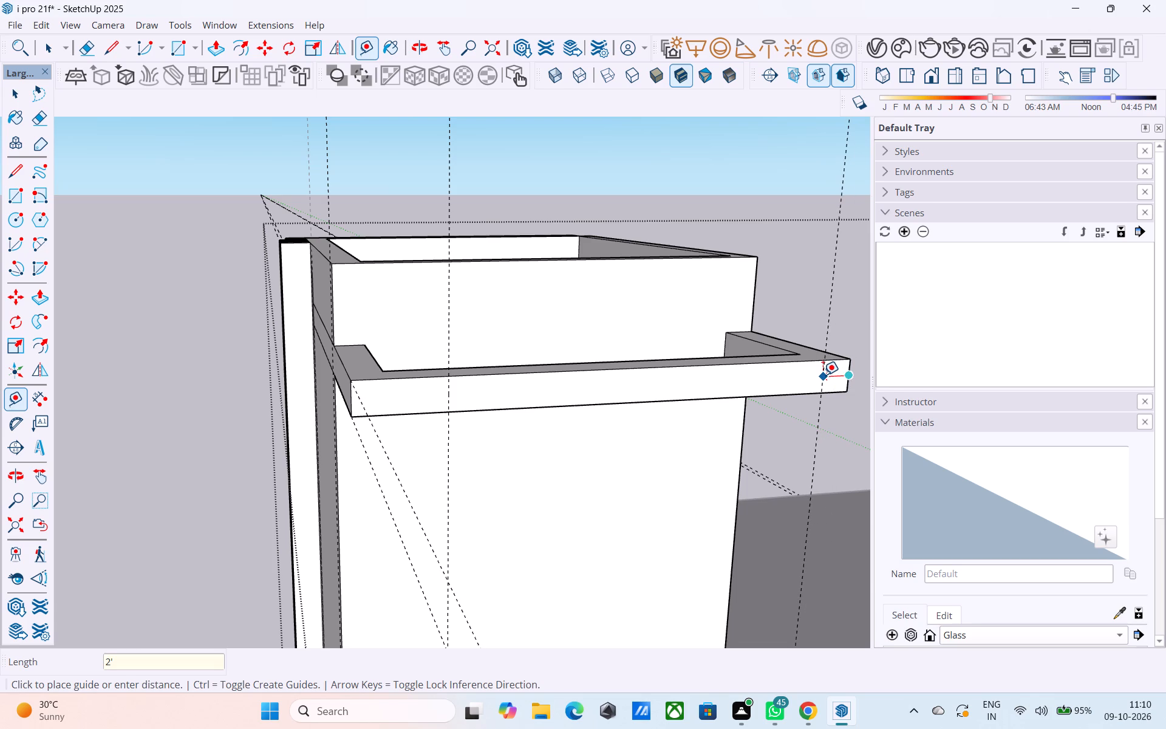
key("Return")
middle_click_drag(769, 380, 695, 377)
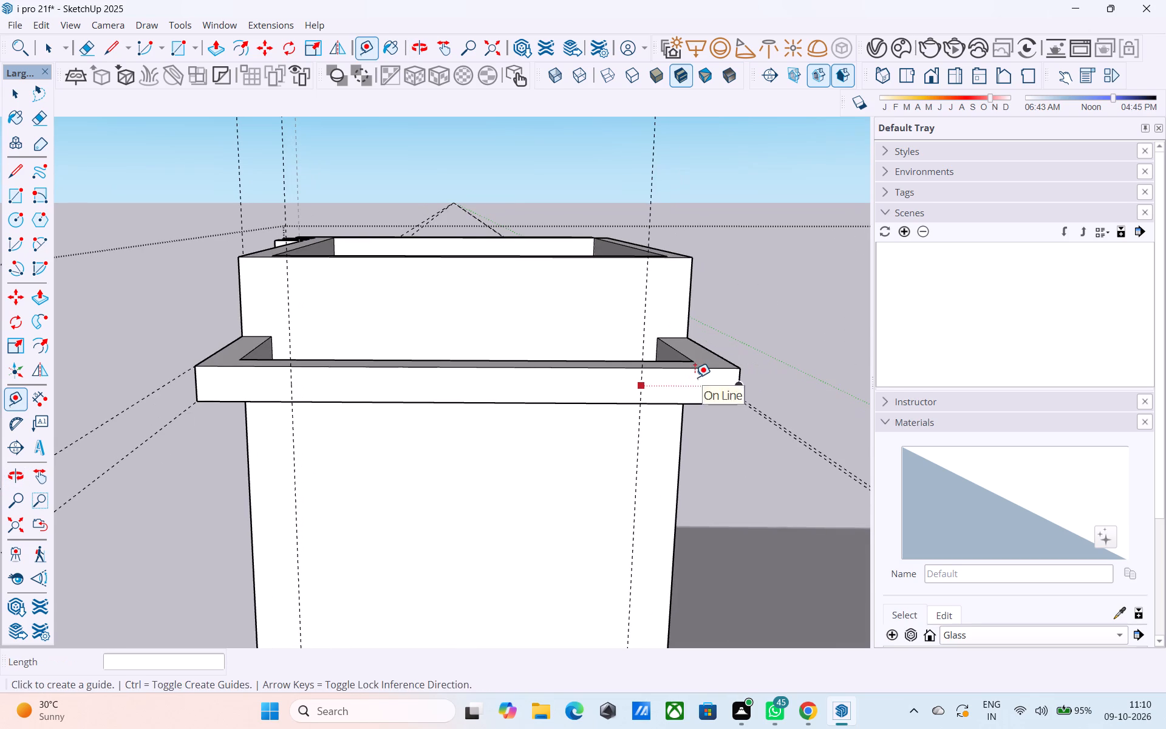
Draw a 9" vertical line along each of the two guides on the projecting frame's outer face.
key("l")
left_click(641, 402)
left_click(642, 364)
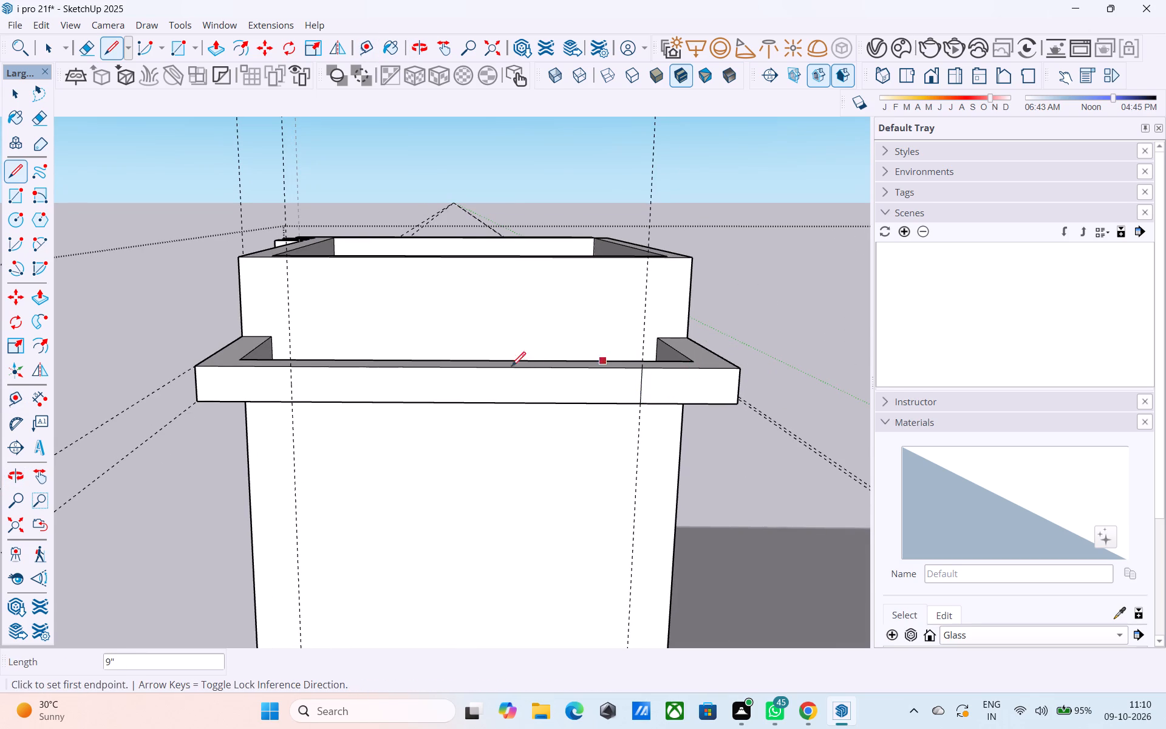
left_click(291, 369)
left_click(286, 405)
key("space")
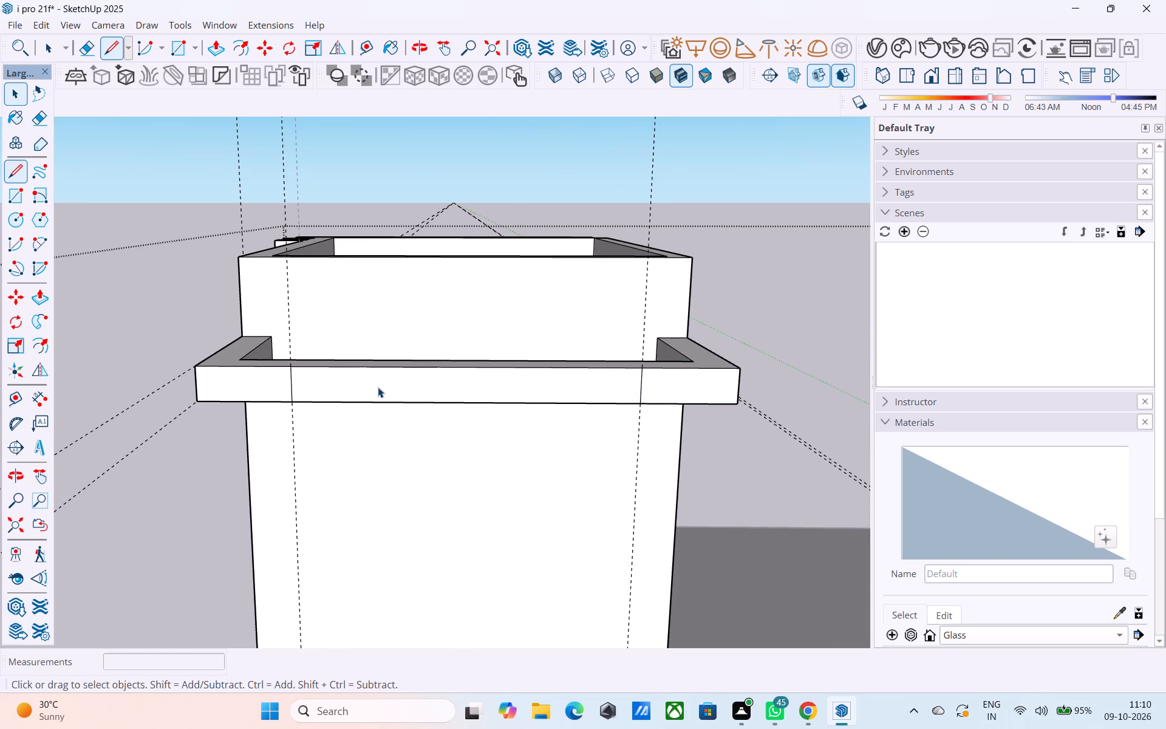
Copy the front vertical line 7' 3" to the rear one, dividing the span into 10 equal sections.
left_click(378, 387)
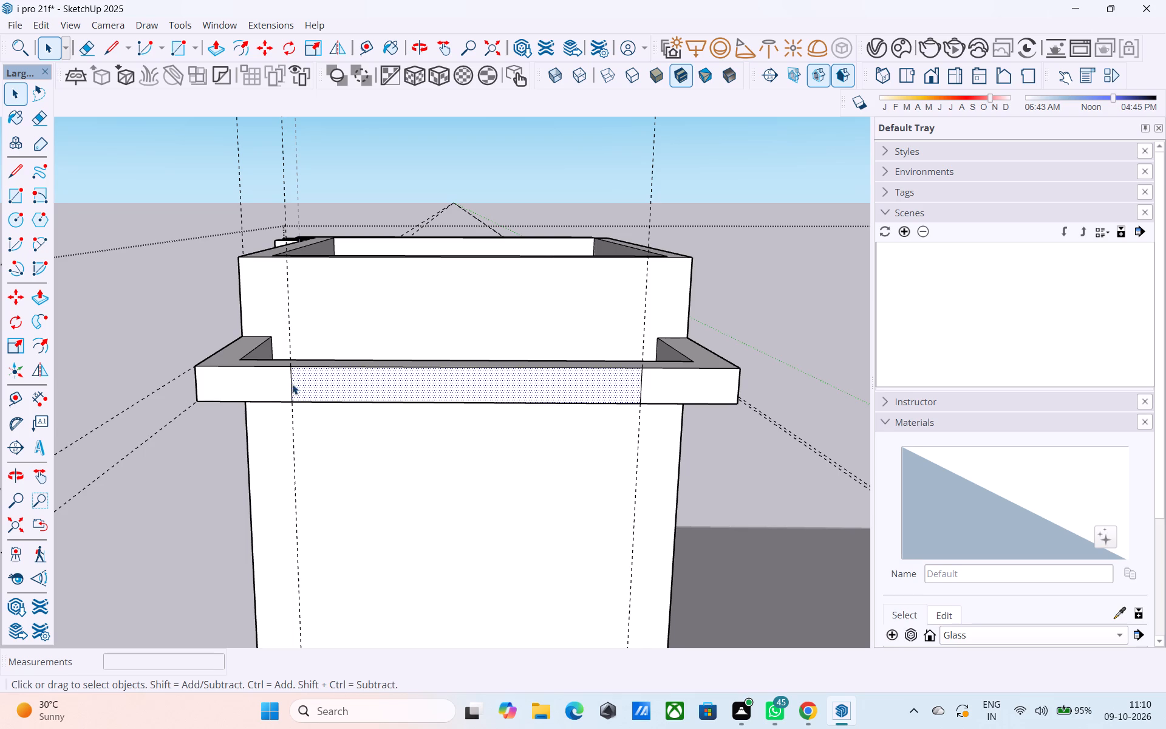
left_click(291, 384)
key("m")
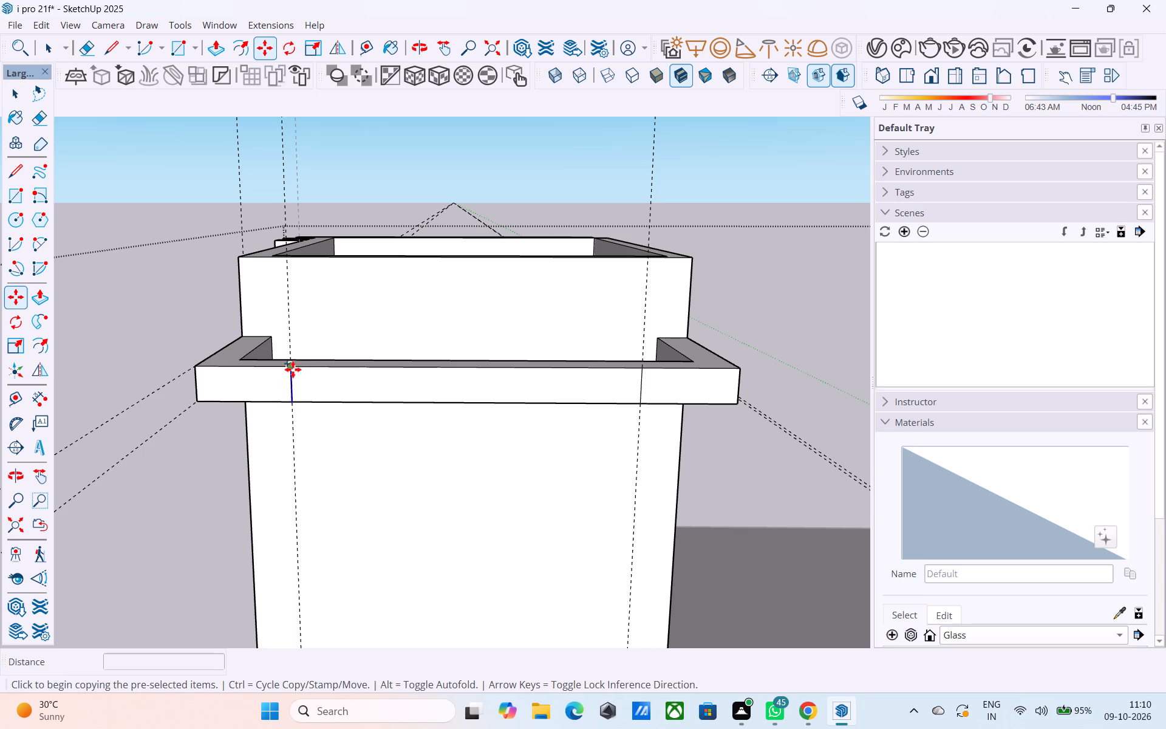
left_click(292, 366)
left_click(639, 366)
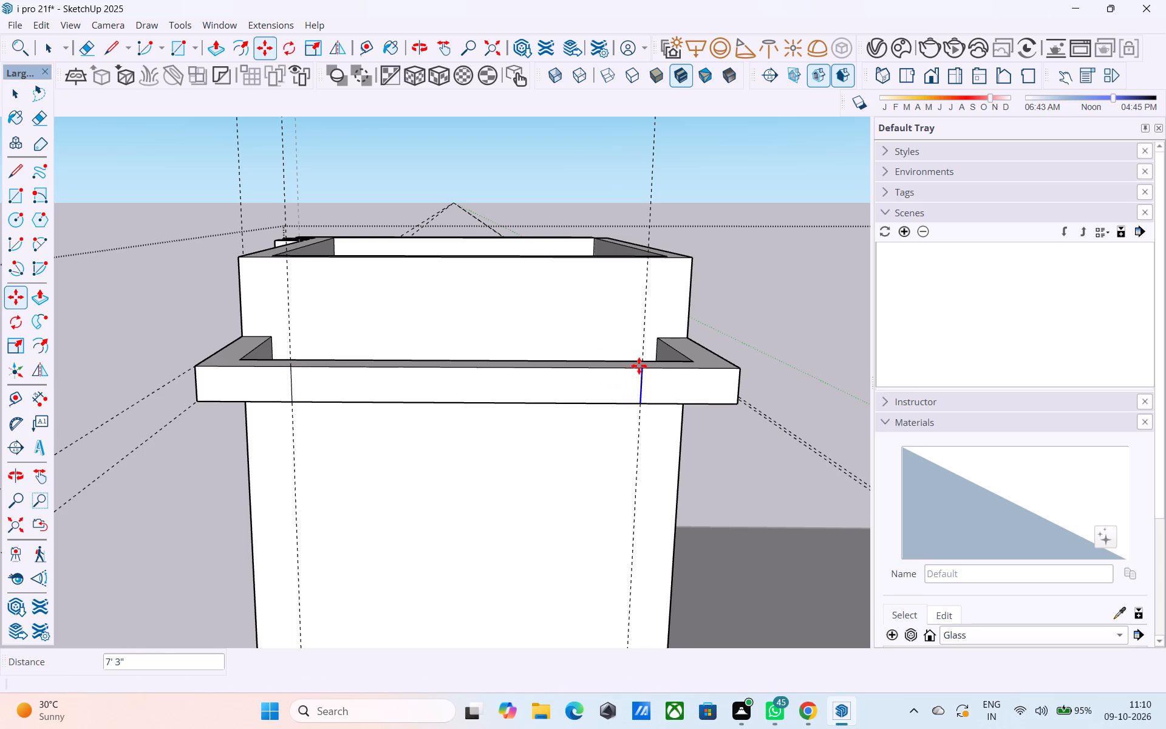
key("slash")
type("10")
key("Return")
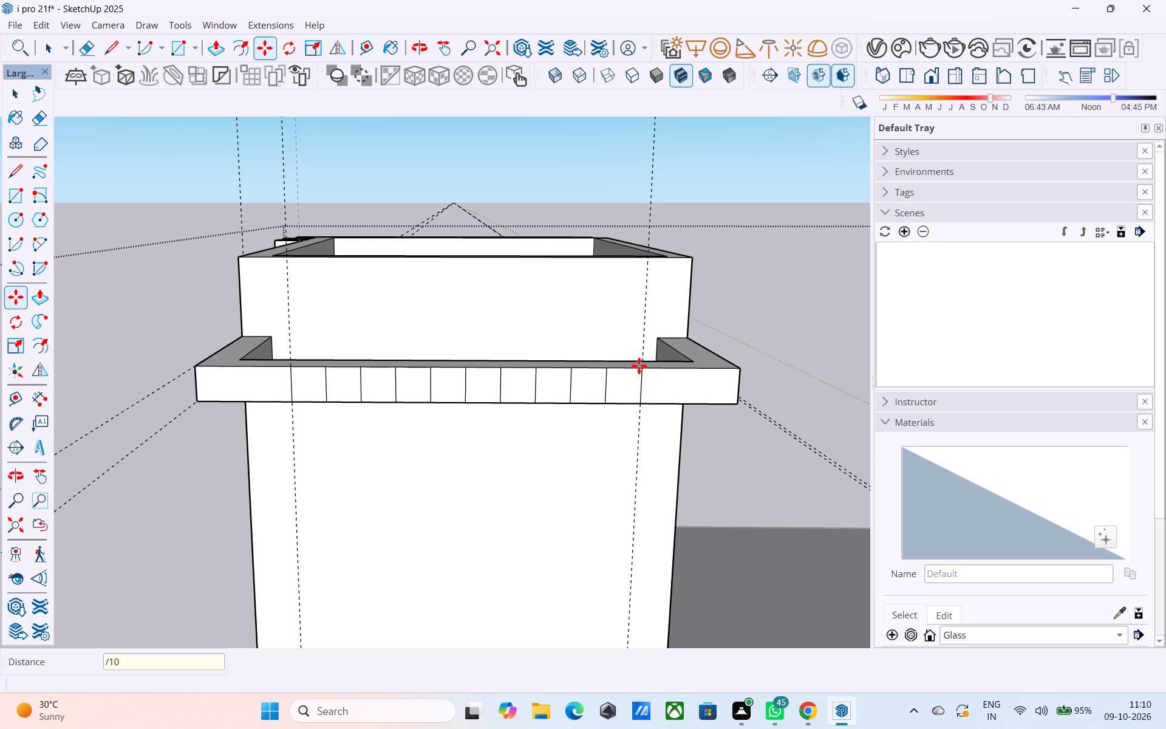
Extrude the second section from the front of the divided face 16' 3" outward over the roof as a beam.
scroll(350, 425, "down", 5)
middle_click_drag(350, 428, 429, 436)
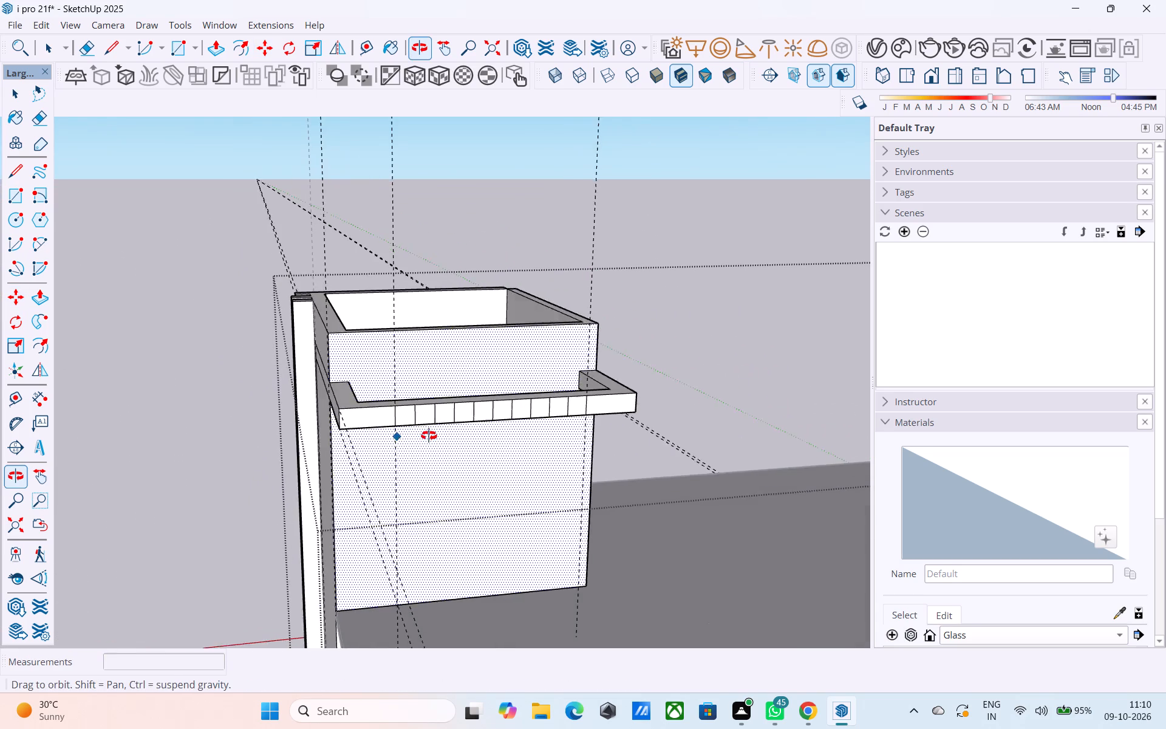
middle_click_drag(429, 436, 429, 434)
scroll(423, 424, "down", 7)
middle_click_drag(401, 440, 650, 467)
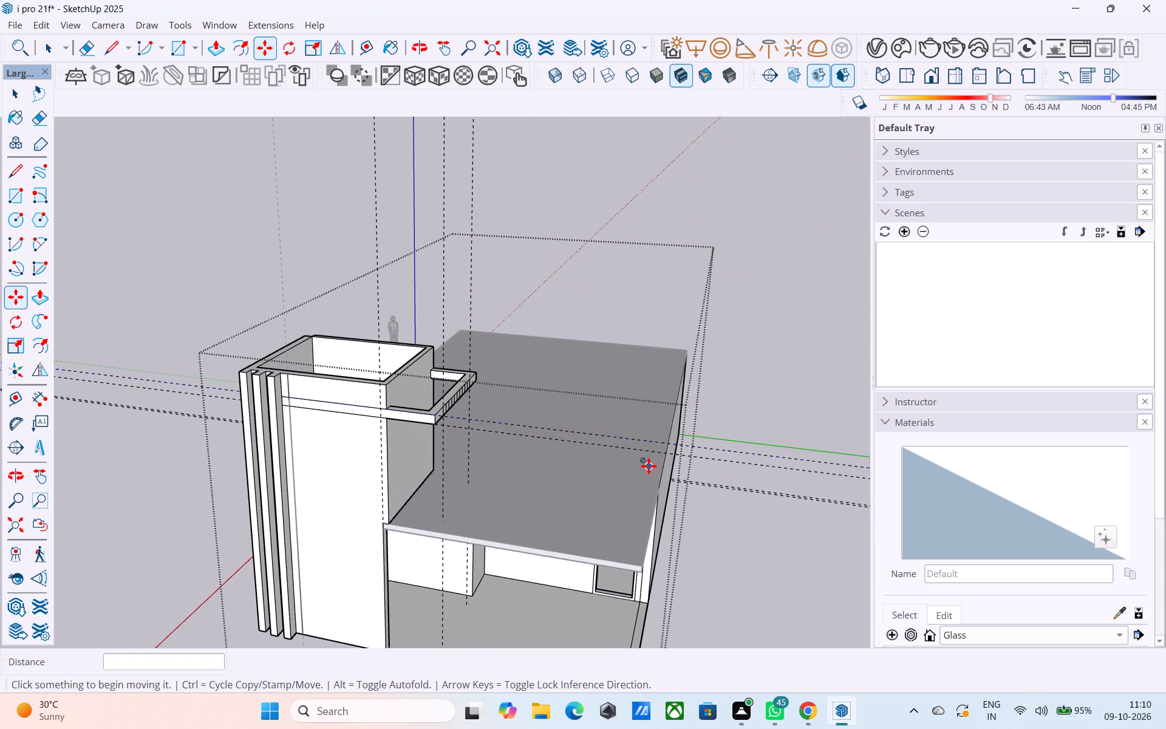
middle_click_drag(644, 454, 454, 498)
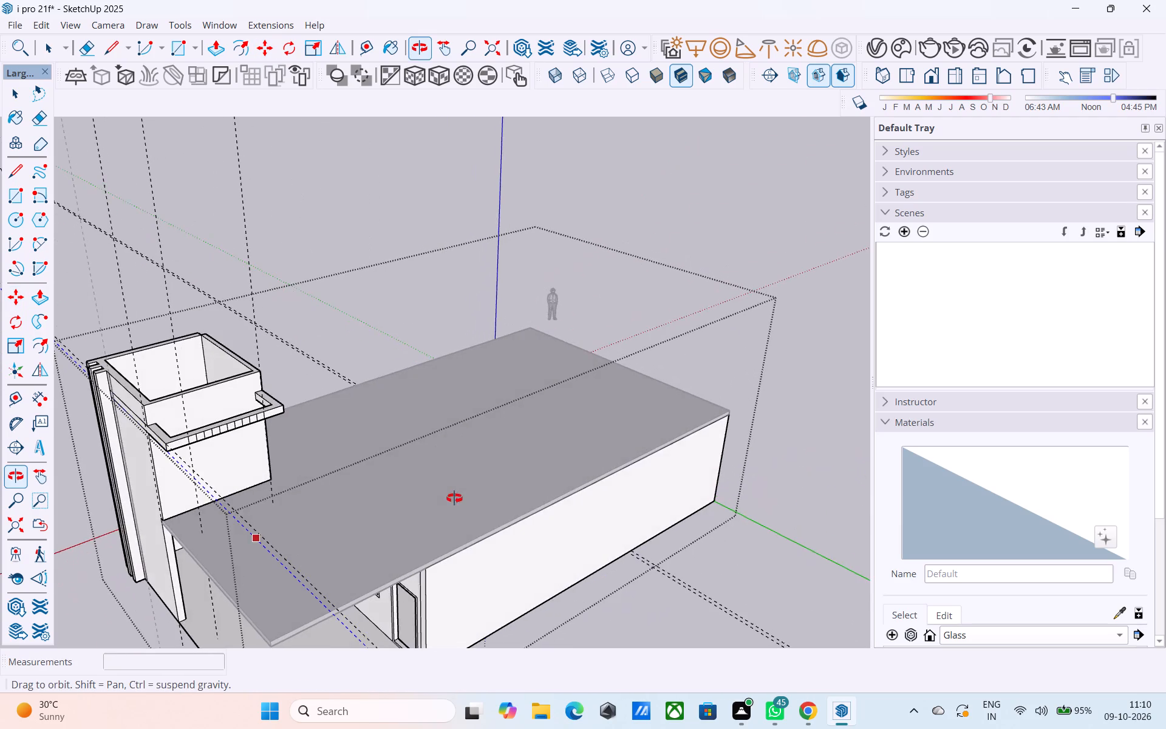
middle_click_drag(454, 498, 452, 498)
middle_click_drag(424, 495, 505, 474)
key("space")
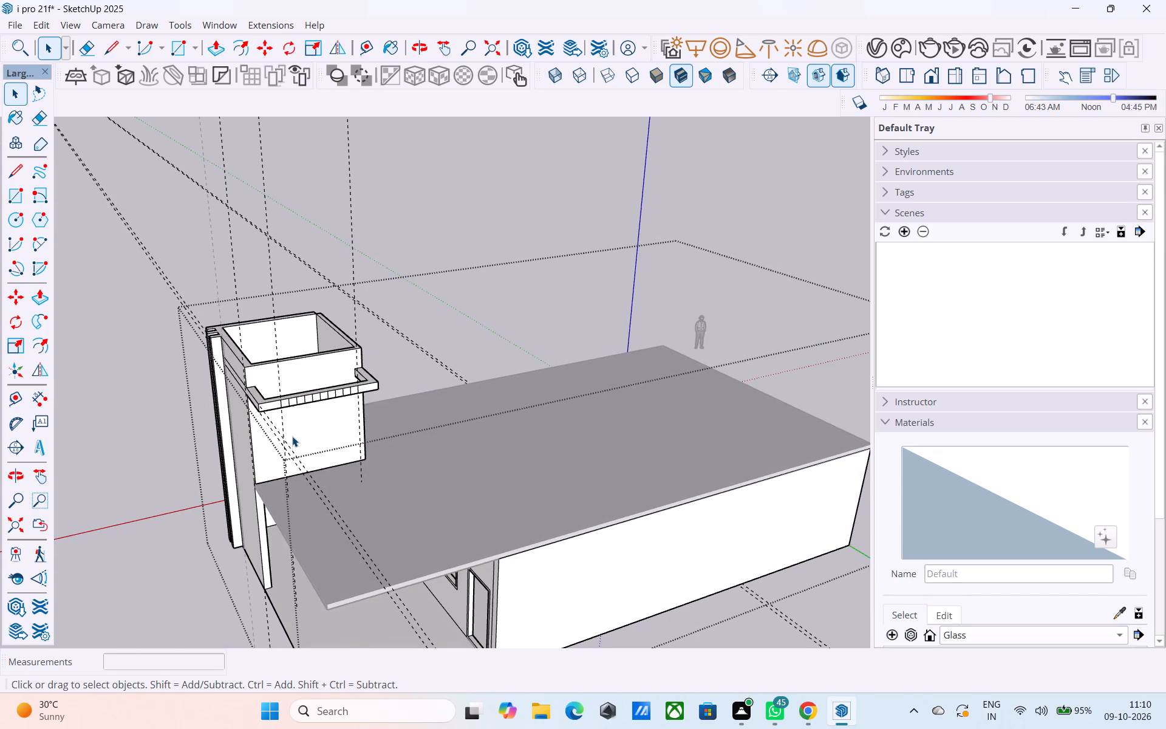
scroll(288, 428, "up", 10)
left_click(301, 367)
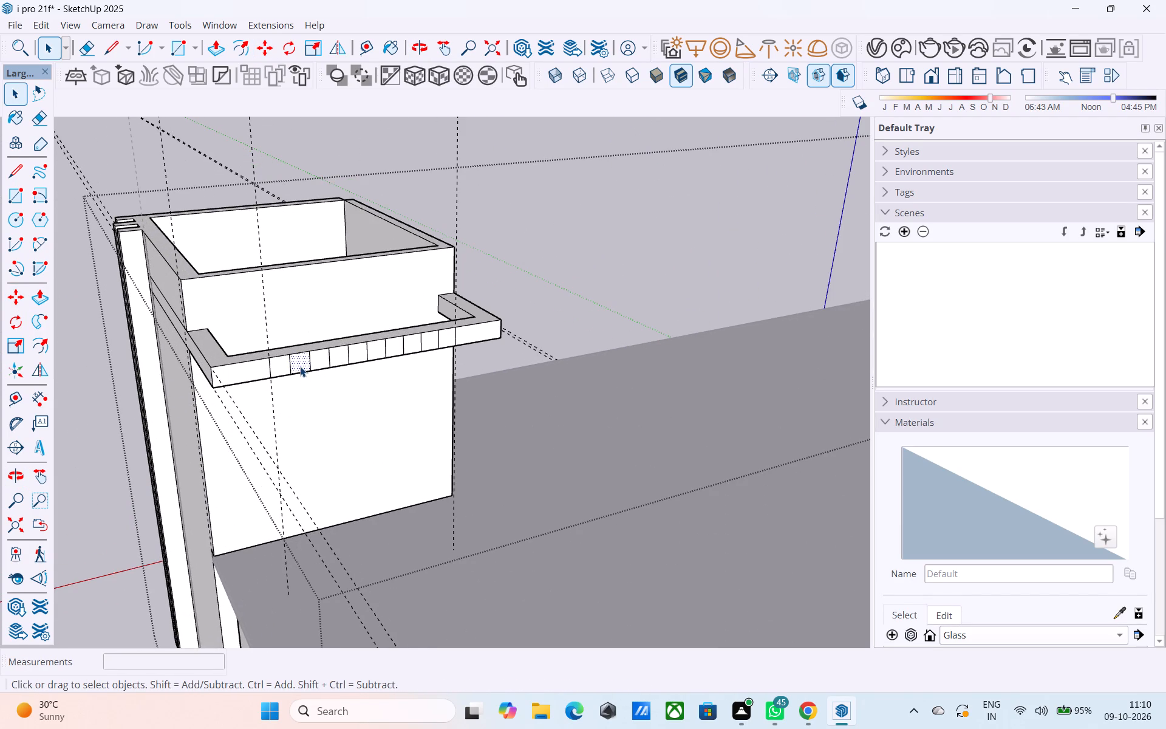
key("p")
left_click(300, 366)
scroll(342, 405, "down", 2)
middle_click_drag(343, 408, 551, 346)
scroll(551, 346, "down", 5)
middle_click_drag(605, 397, 578, 392)
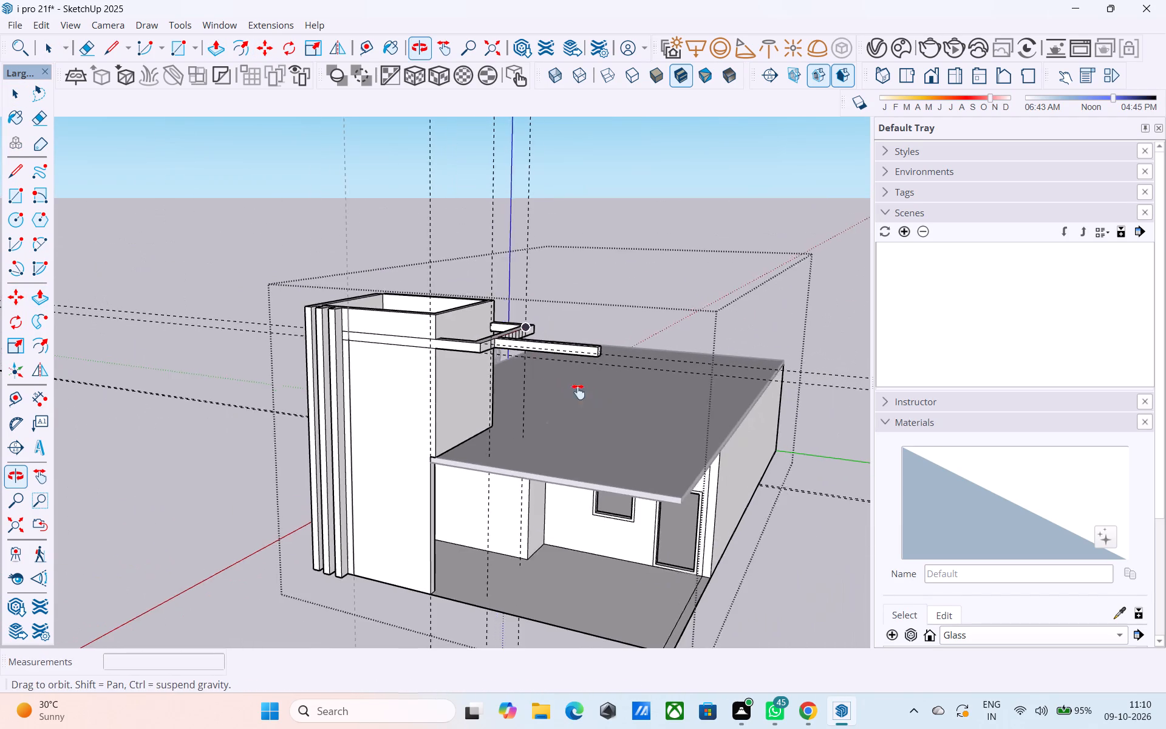
middle_click_drag(578, 392, 472, 355)
scroll(530, 429, "up", 4)
left_click(511, 416)
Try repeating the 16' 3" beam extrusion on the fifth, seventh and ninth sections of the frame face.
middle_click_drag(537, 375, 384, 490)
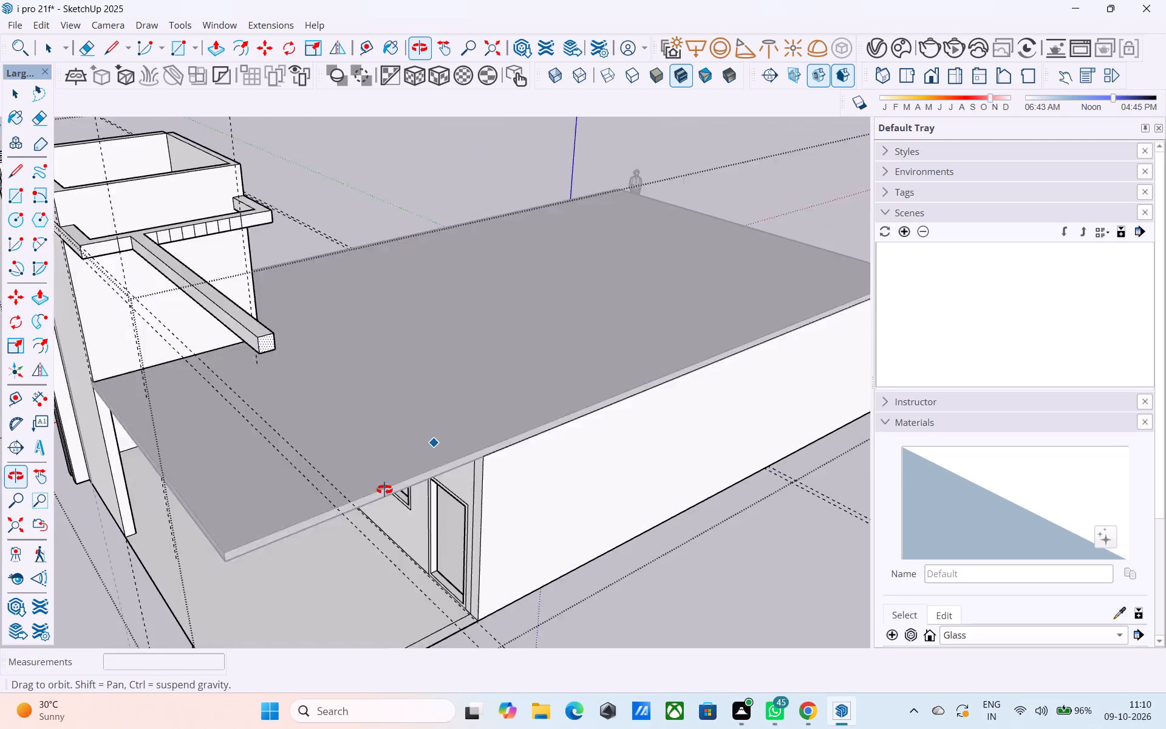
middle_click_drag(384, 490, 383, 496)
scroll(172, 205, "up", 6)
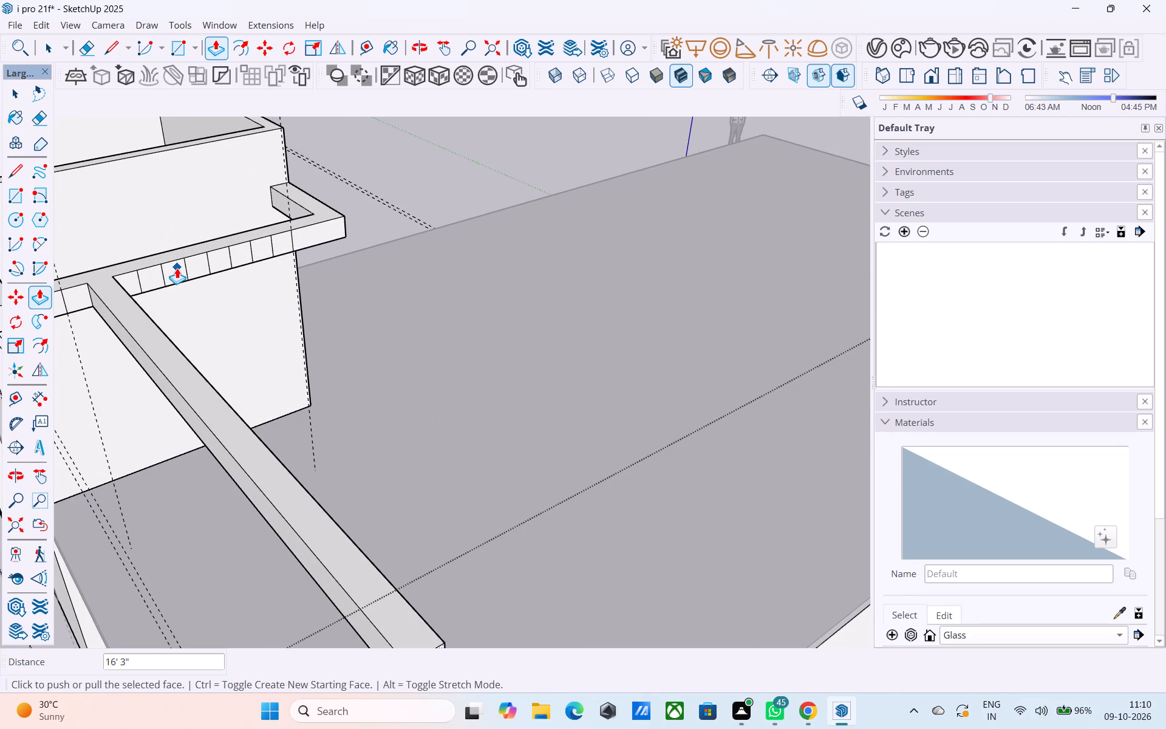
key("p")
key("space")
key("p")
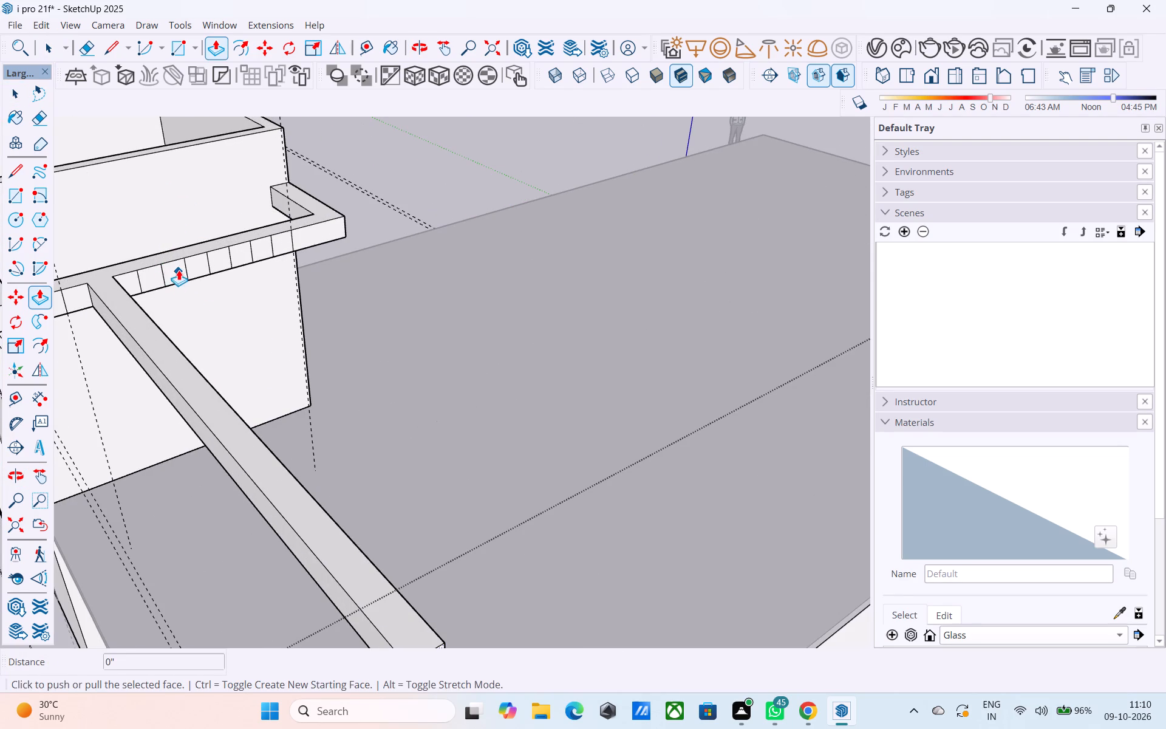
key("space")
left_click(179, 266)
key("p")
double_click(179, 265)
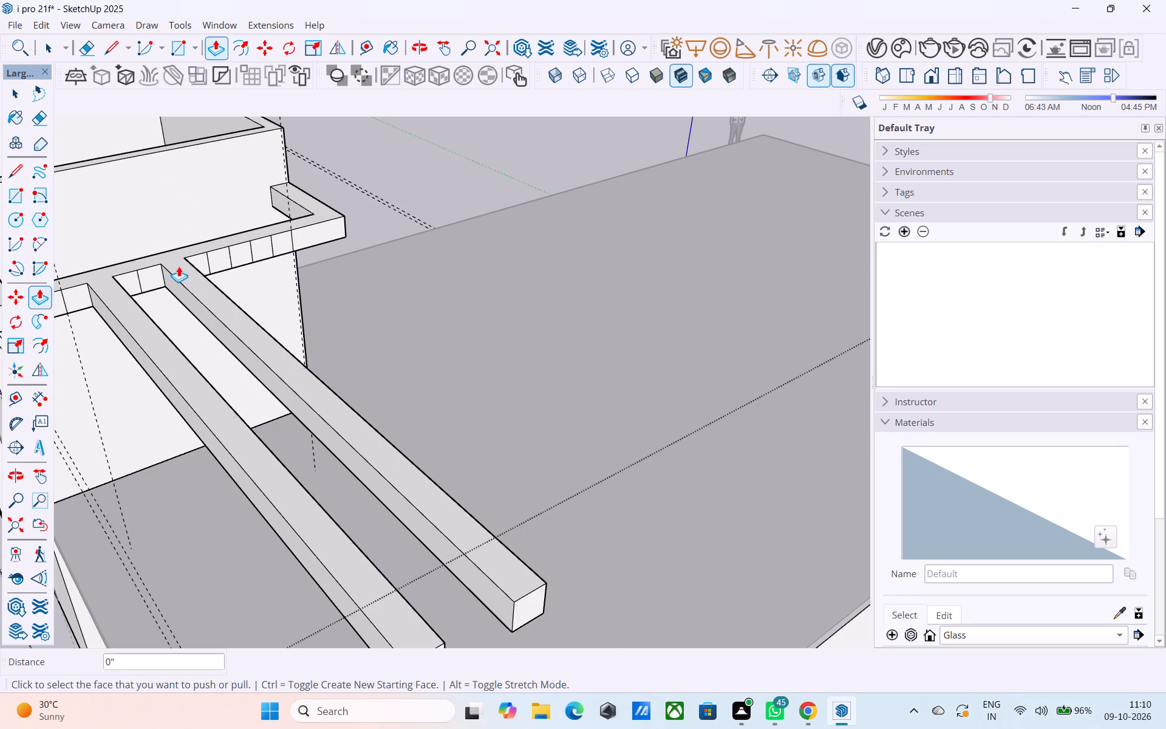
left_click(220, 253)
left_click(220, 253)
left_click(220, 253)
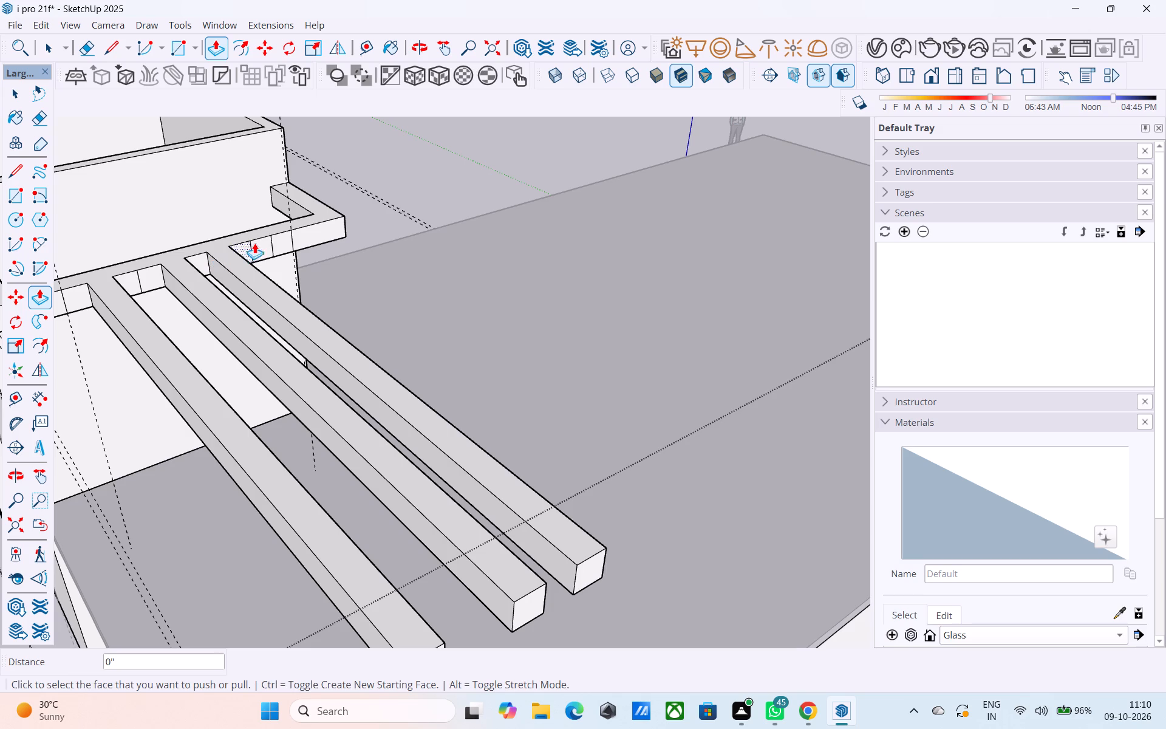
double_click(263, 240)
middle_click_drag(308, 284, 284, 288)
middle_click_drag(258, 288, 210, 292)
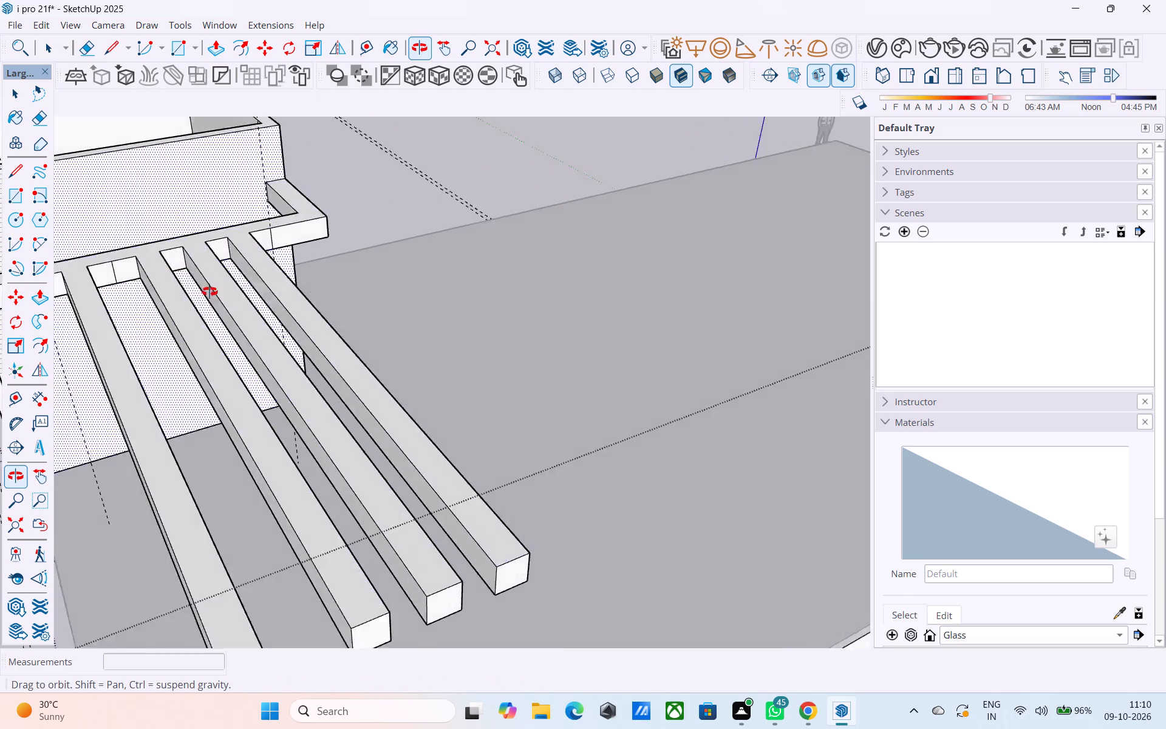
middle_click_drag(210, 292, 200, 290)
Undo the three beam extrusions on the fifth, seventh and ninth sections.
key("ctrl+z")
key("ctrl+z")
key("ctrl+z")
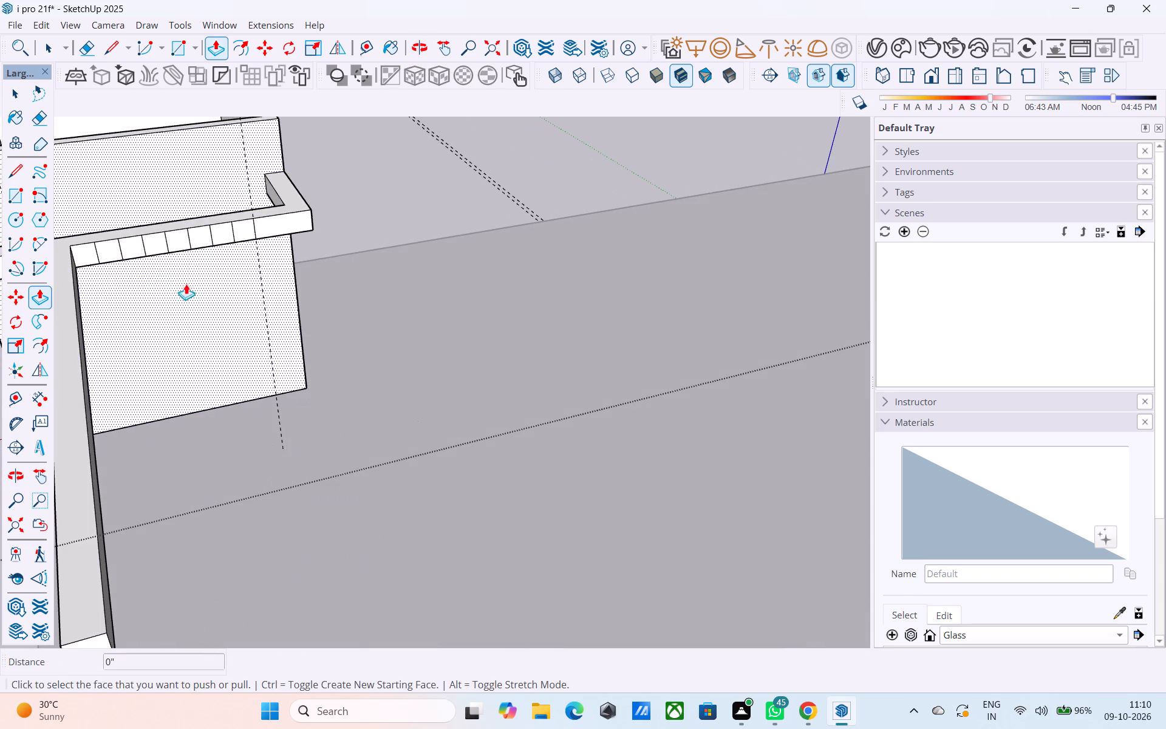
Repeat the 16' 3" extrusion on the fourth, sixth and eighth sections to form evenly spaced beams.
double_click(112, 247)
double_click(154, 240)
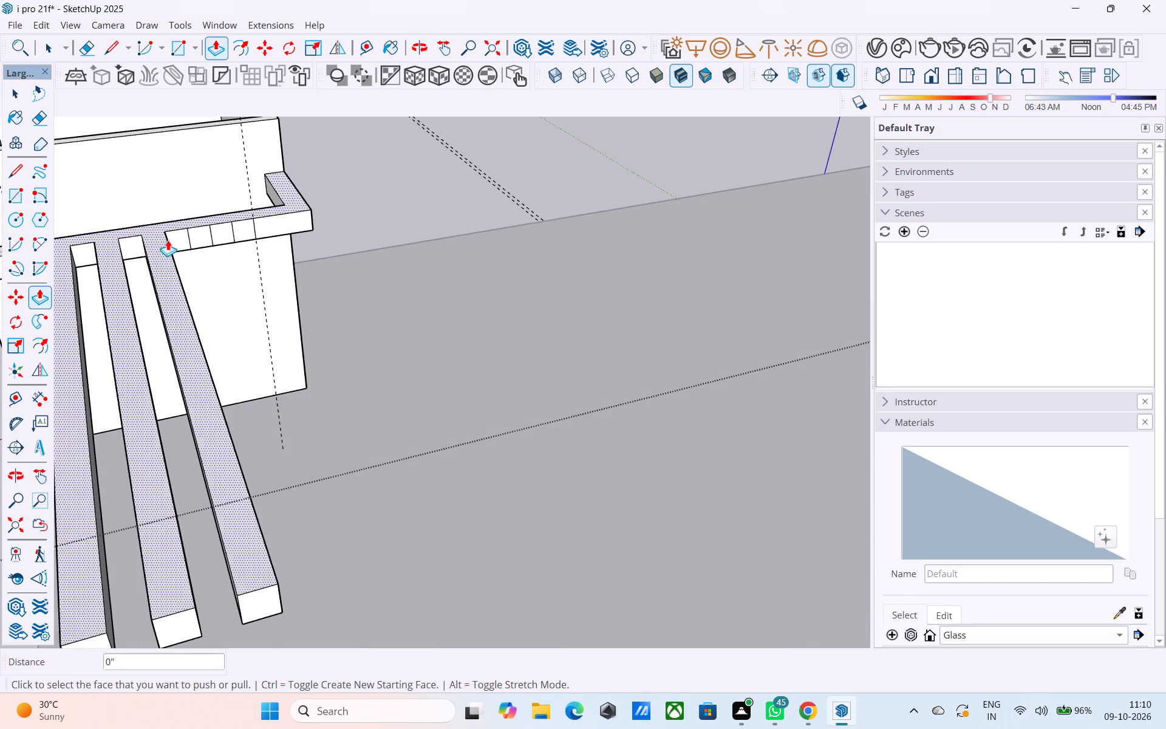
double_click(205, 231)
Copy the outer end edge of the front beam's underside 6" inward along the beam.
scroll(205, 247, "down", 6)
middle_click_drag(213, 271, 505, 224)
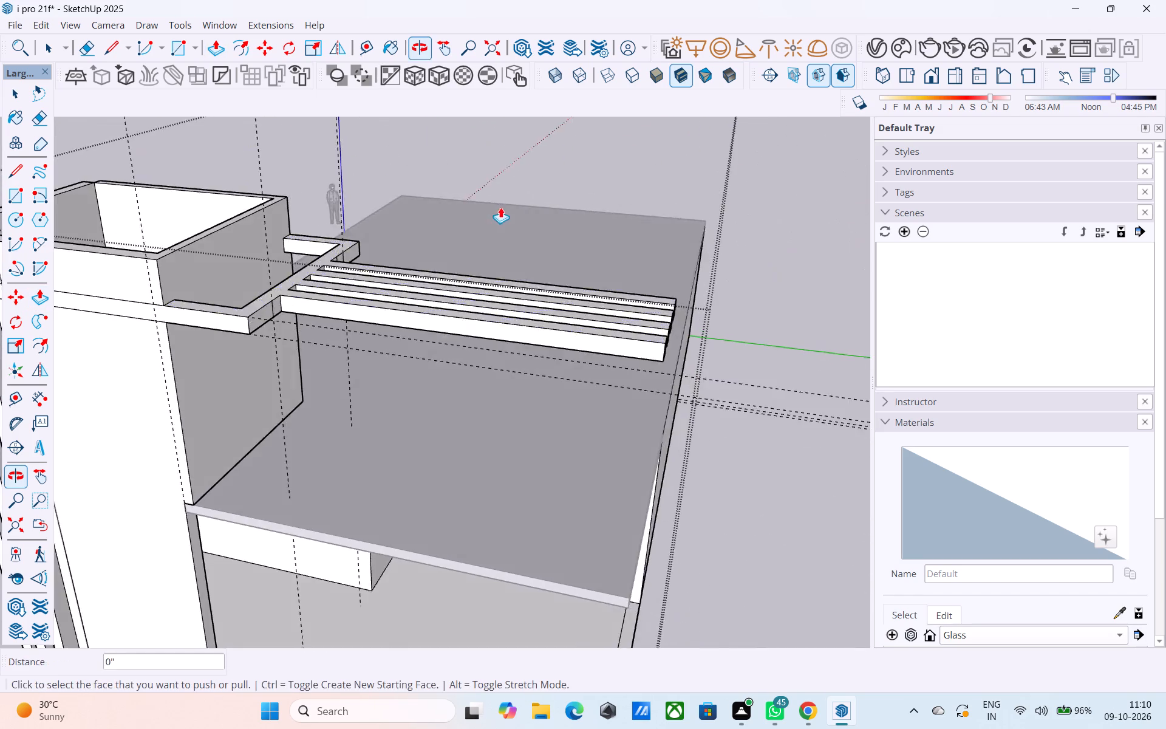
scroll(495, 218, "down", 4)
middle_click_drag(398, 272, 496, 131)
middle_click_drag(536, 233, 524, 276, "shift")
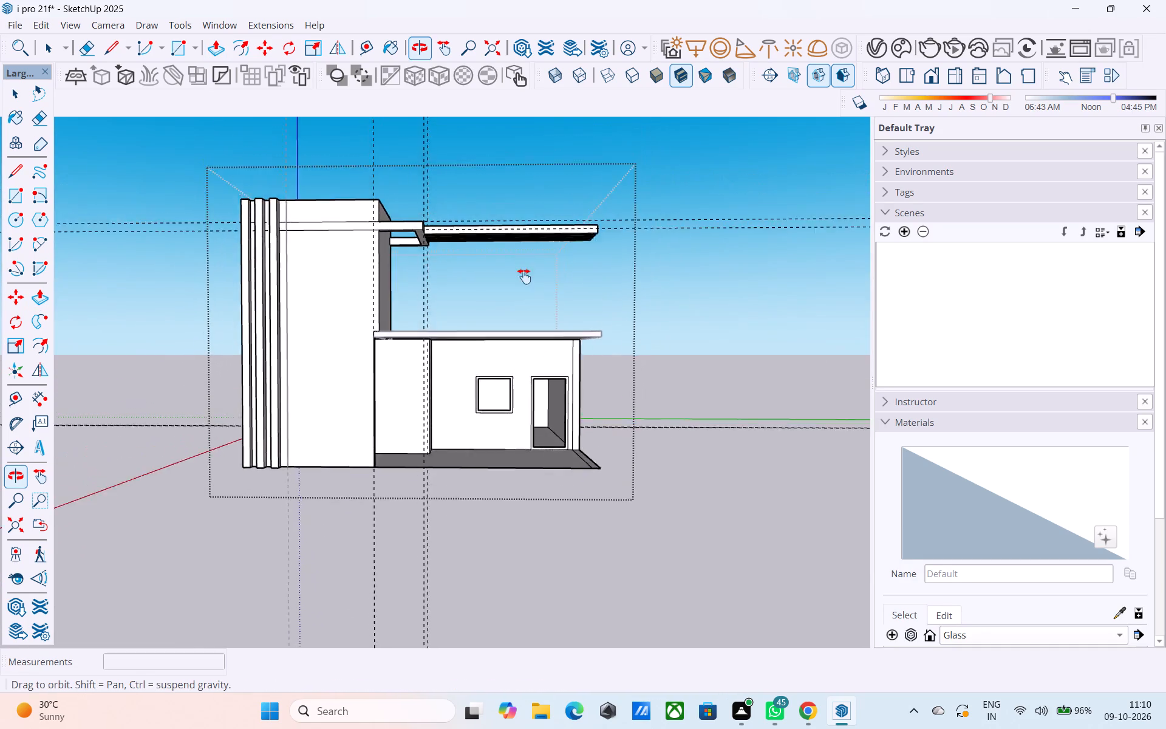
middle_click_drag(524, 276, 349, 340, "shift")
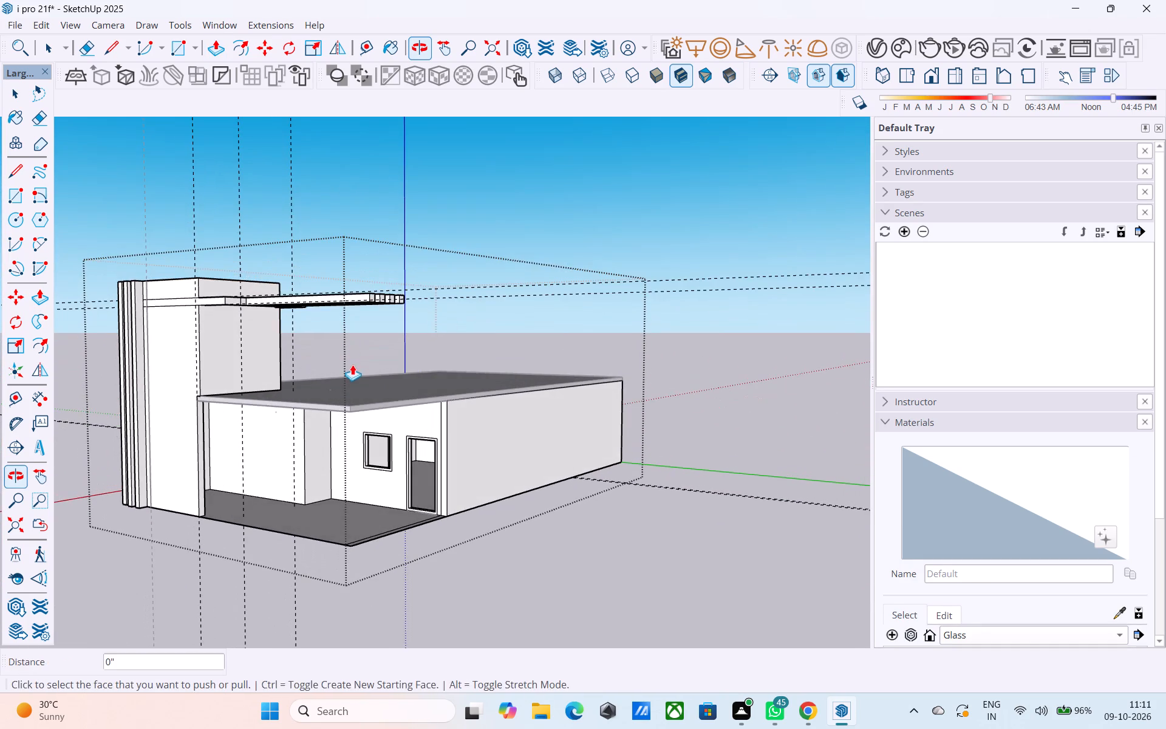
middle_click_drag(362, 354, 444, 331)
middle_click_drag(444, 332, 455, 303, "shift")
middle_click_drag(453, 309, 487, 312, "shift")
scroll(423, 382, "up", 1, "shift")
key("space")
scroll(506, 246, "up", 1)
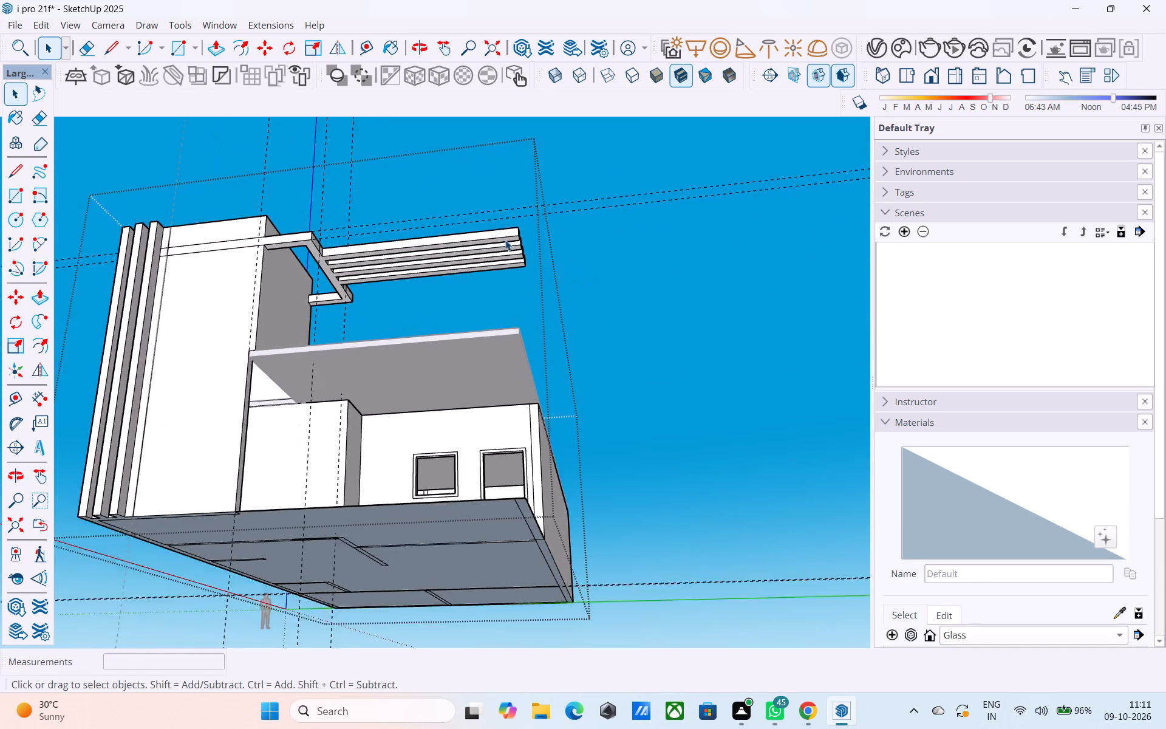
scroll(505, 240, "up", 1)
middle_click_drag(505, 248, 503, 236, "shift")
scroll(507, 265, "up", 8)
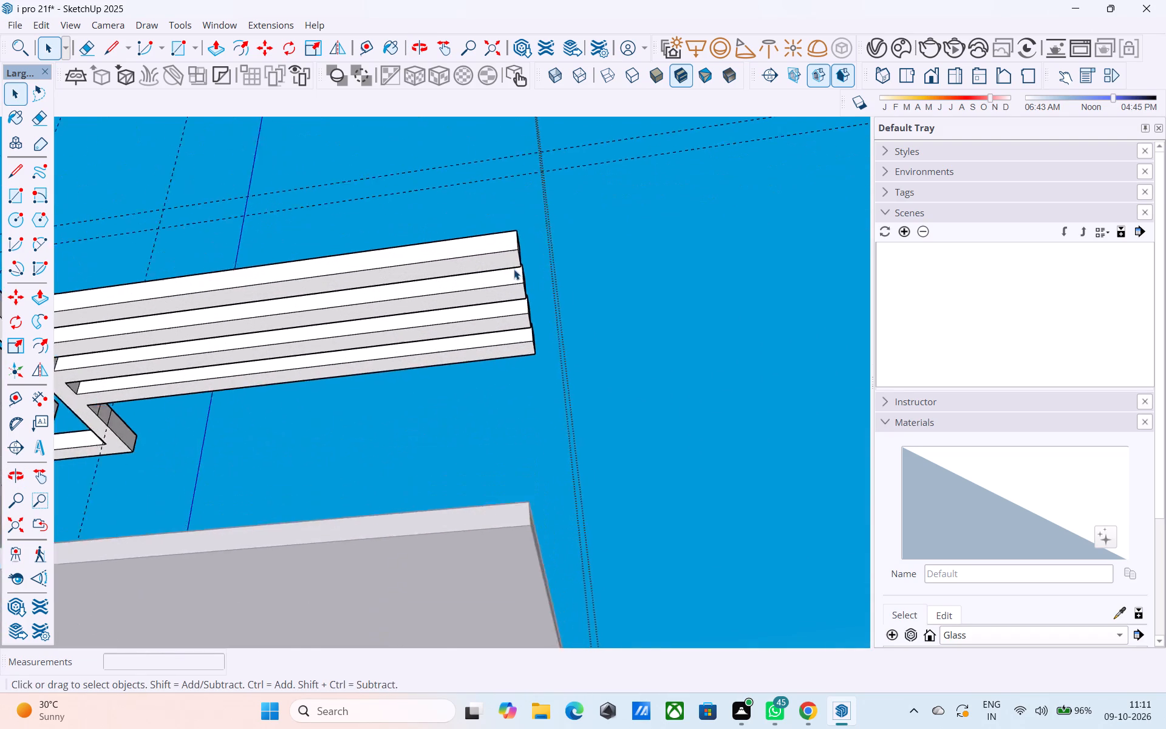
scroll(514, 269, "up", 7)
middle_click_drag(513, 259, 531, 241)
scroll(531, 241, "up", 3)
left_click(523, 253)
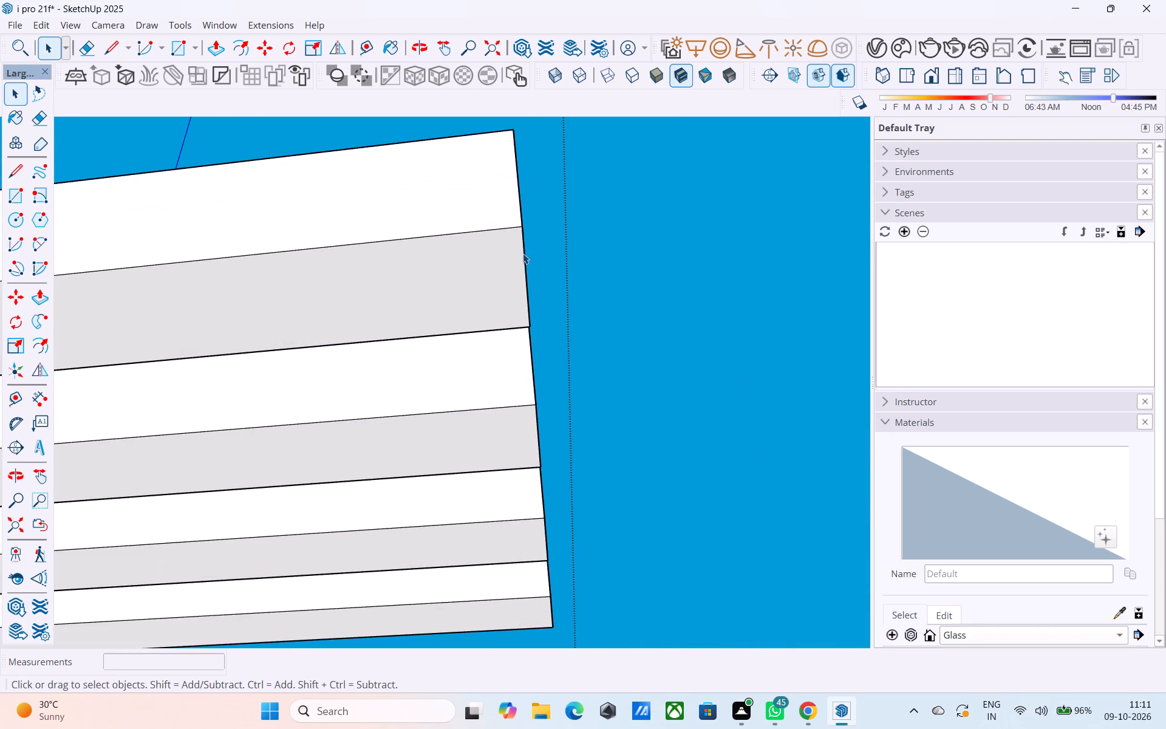
key("m")
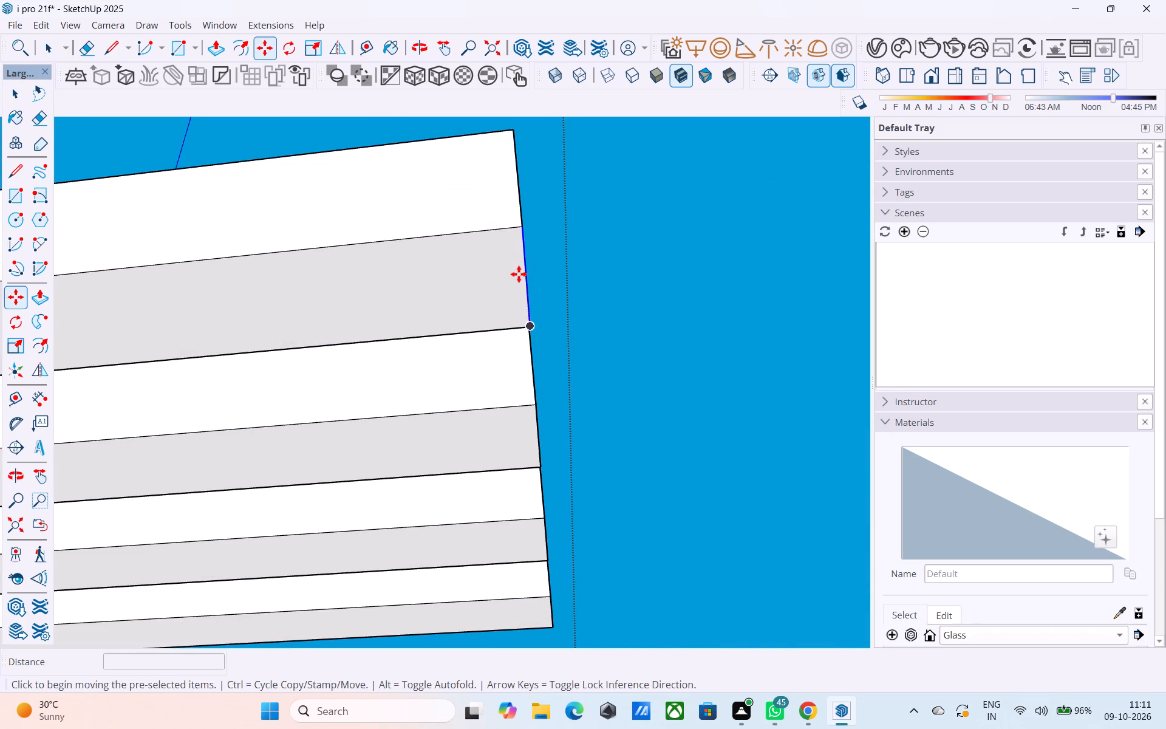
left_click(519, 227)
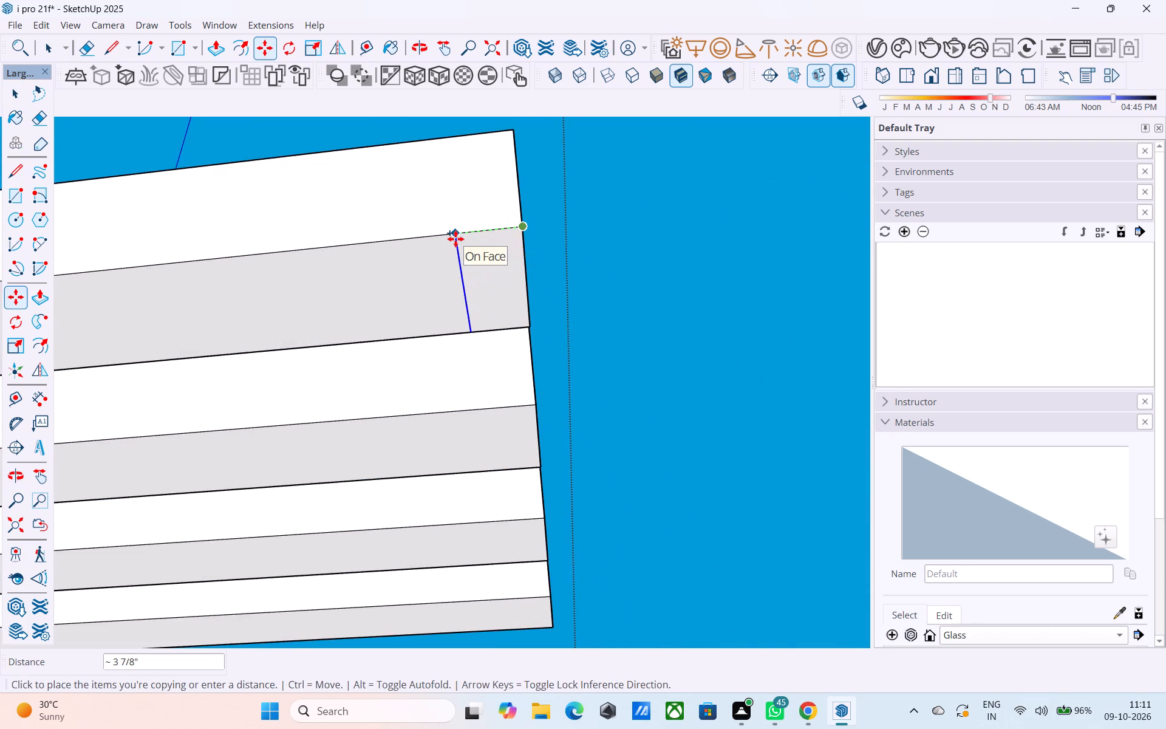
type("6\"")
key("Return")
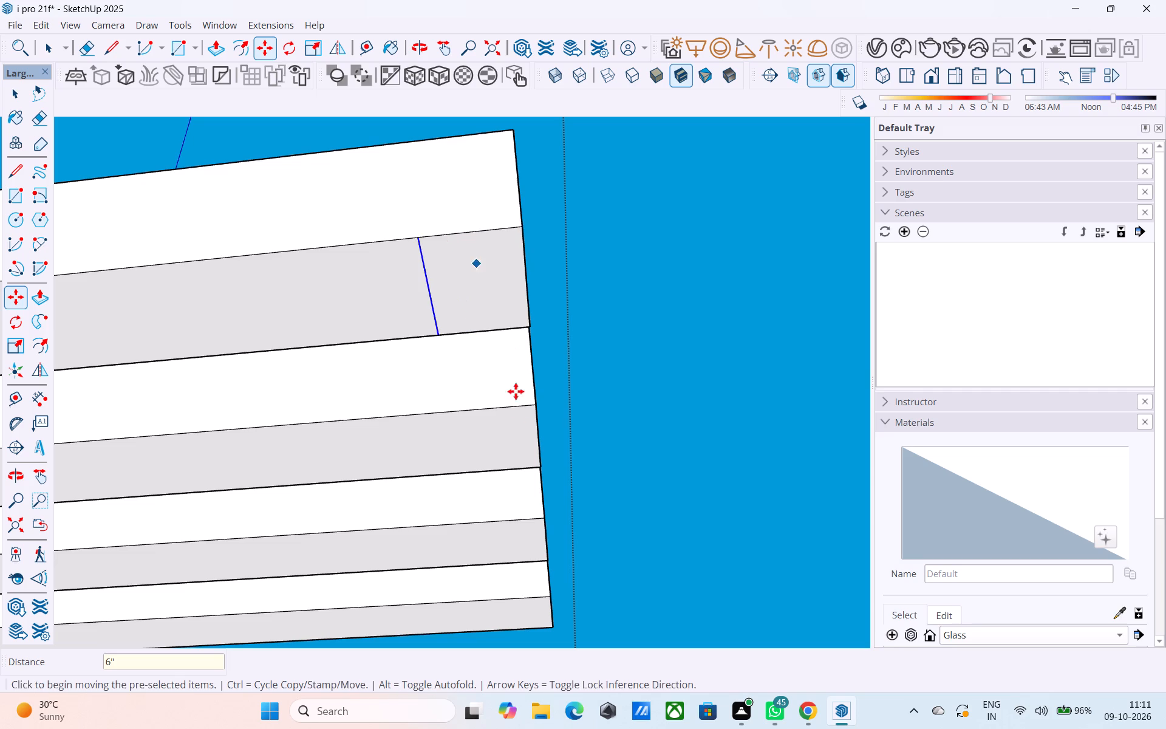
Copy the outer end edges of the second and third beams' undersides 6" inward along each beam.
key("space")
left_click(537, 435)
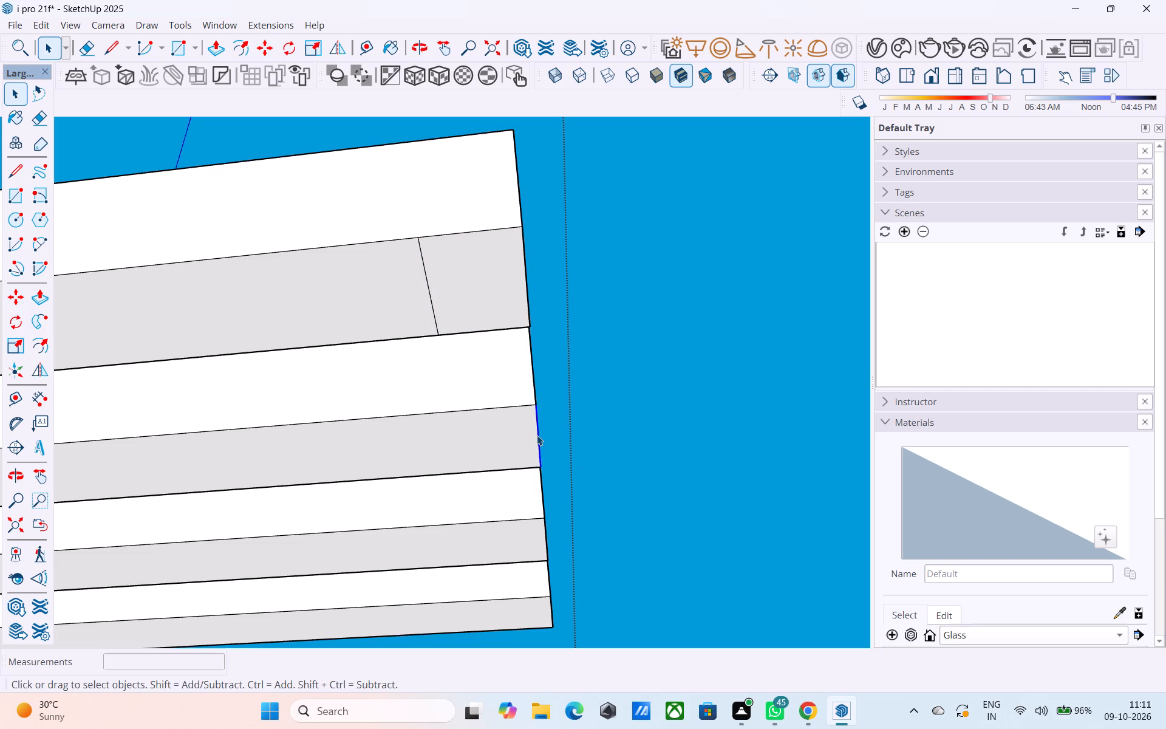
key("m")
left_click(536, 406)
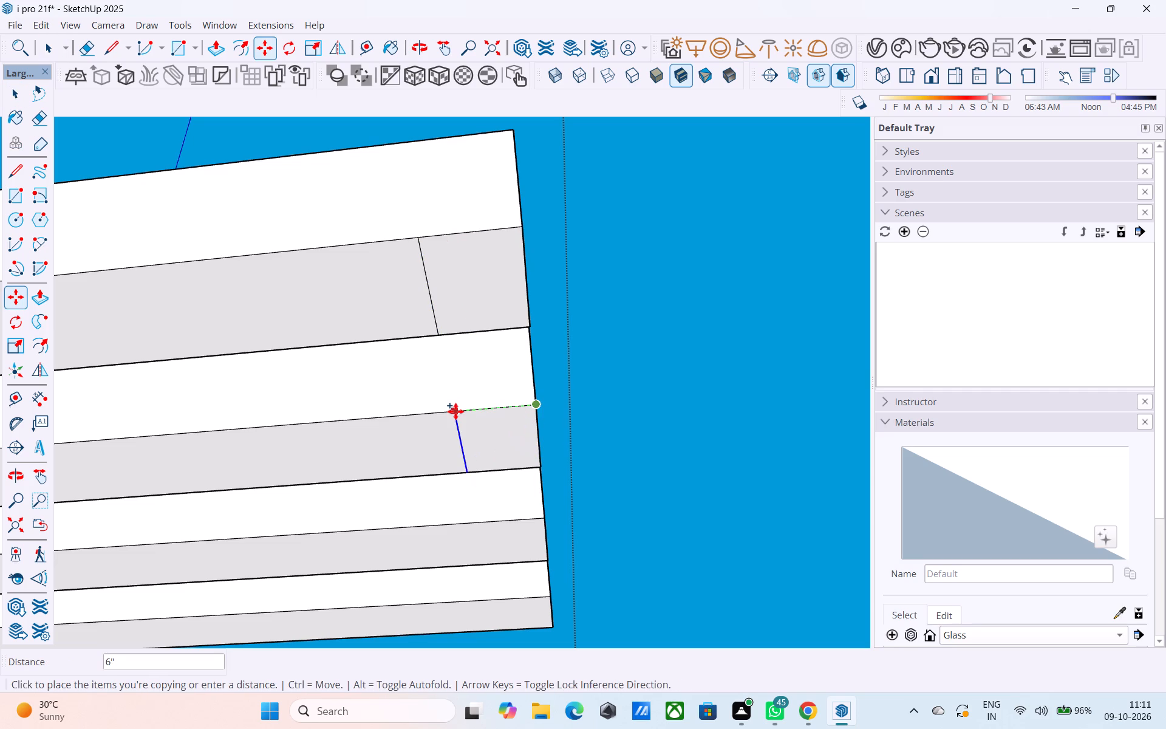
left_click(455, 410)
key("space")
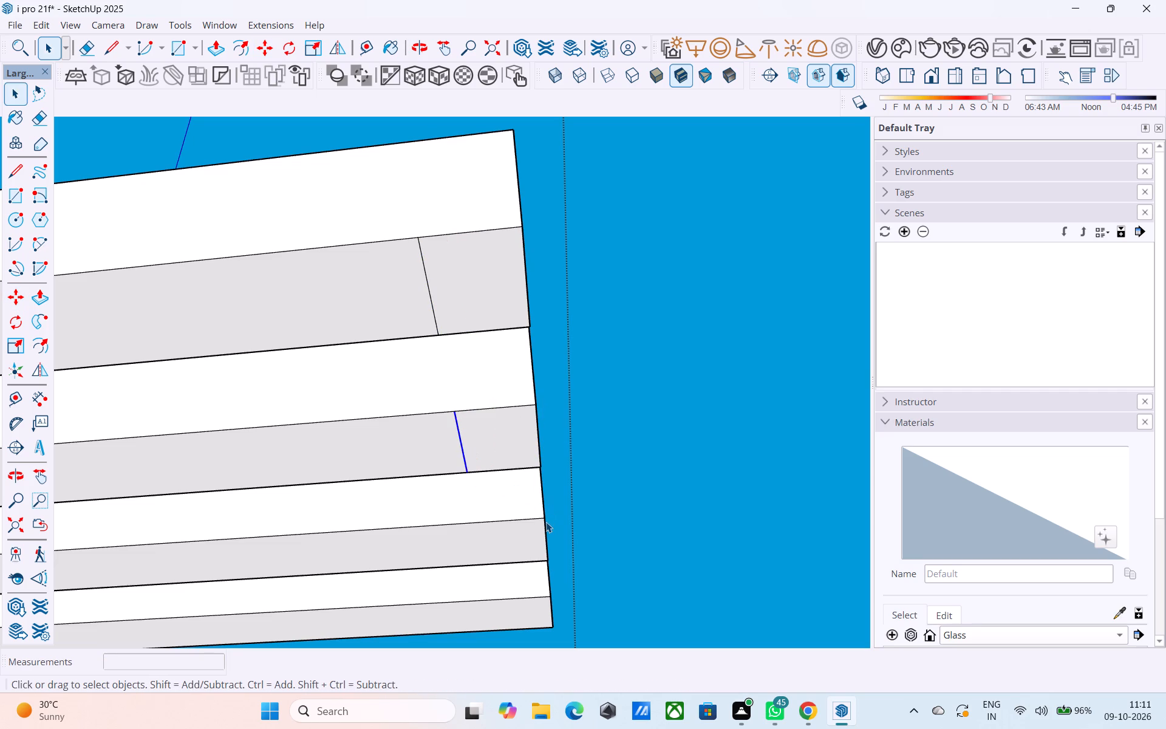
left_click(546, 522)
key("m")
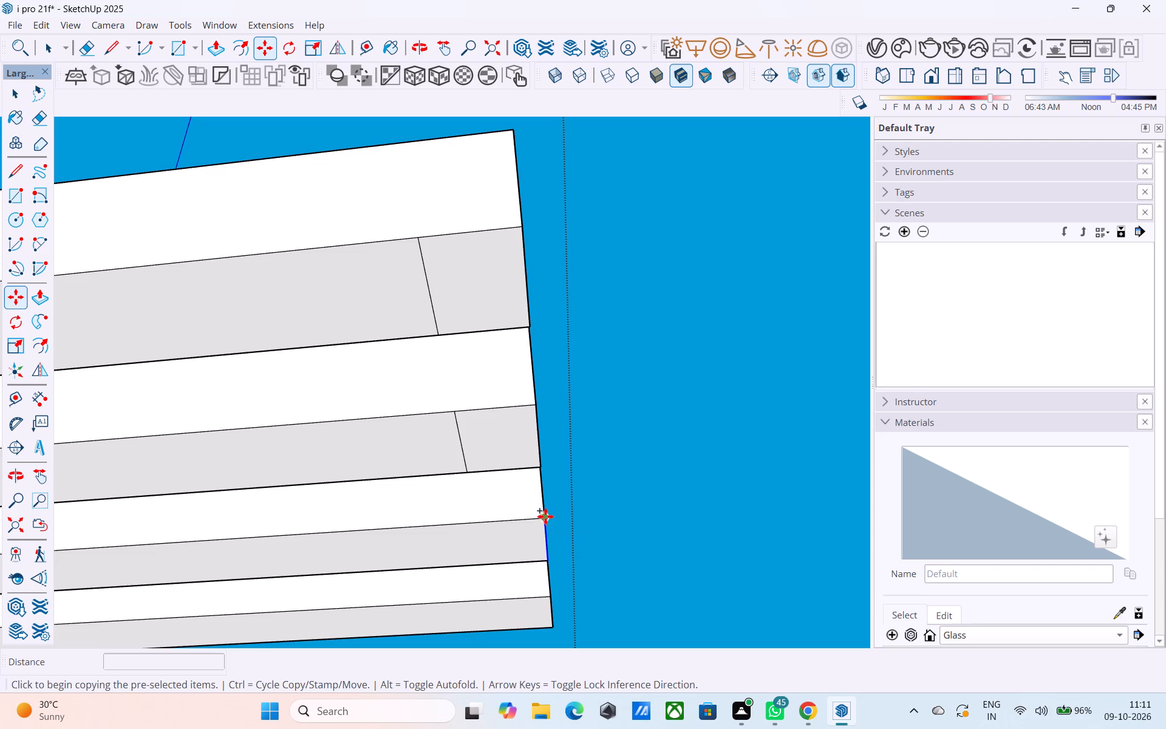
left_click(546, 518)
left_click(478, 520)
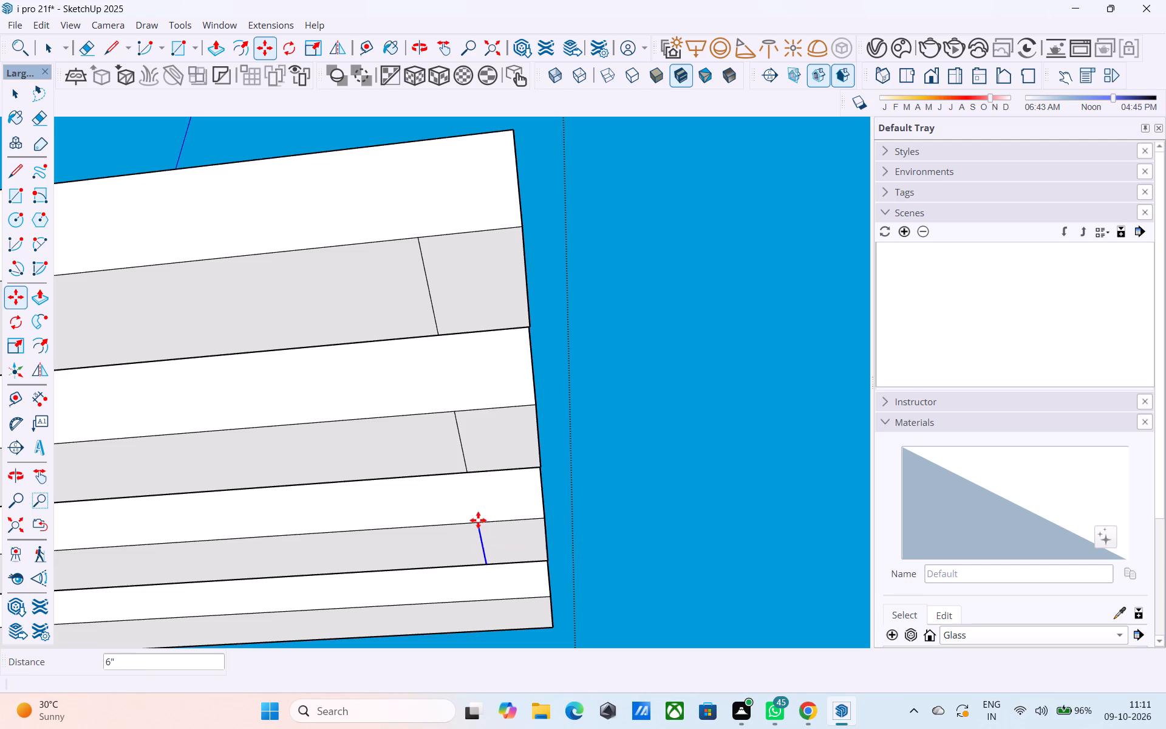
Copy the outer end edge of the fourth beam's underside inward along the beam, matching the other three beams.
middle_click_drag(505, 581, 497, 446, "shift")
scroll(518, 489, "up", 3)
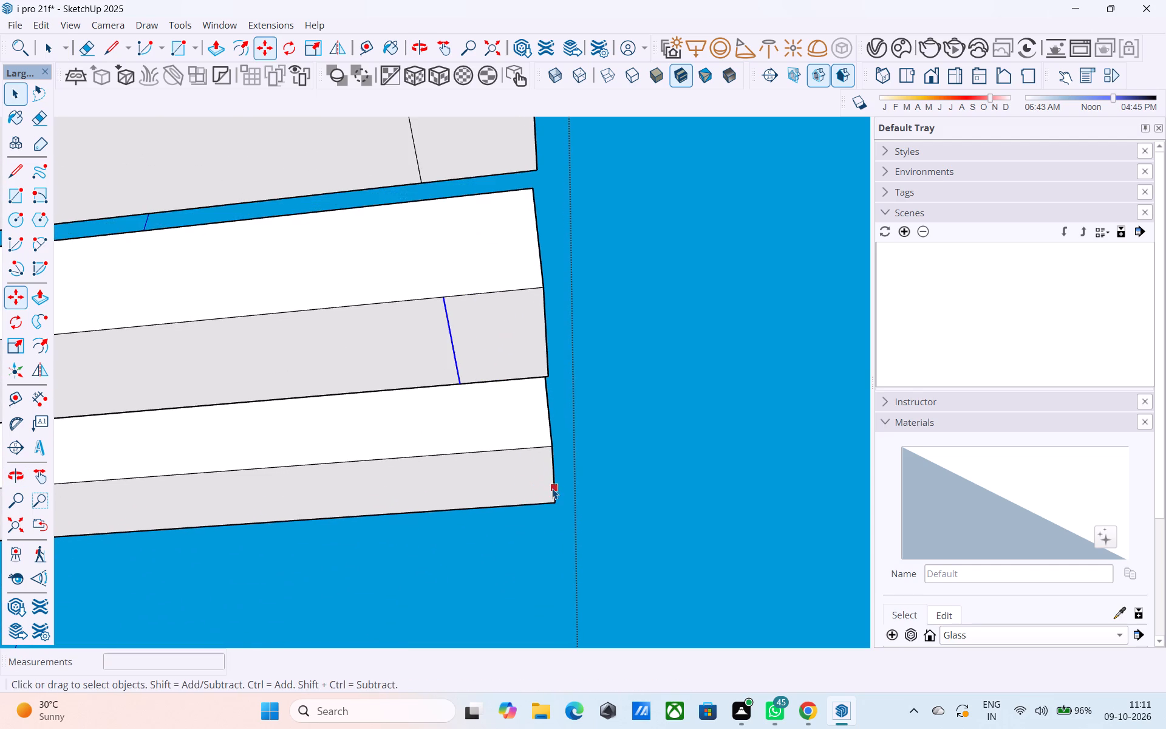
key("space")
left_click(552, 488)
left_click(553, 488)
key("m")
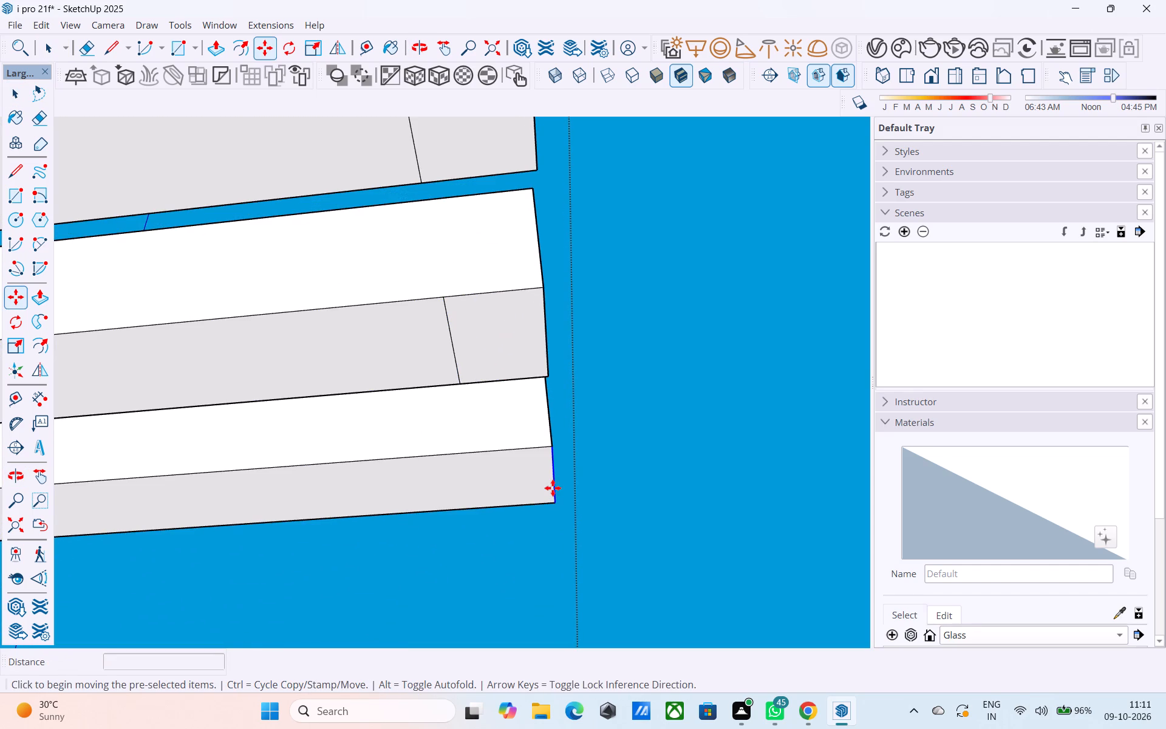
left_click(553, 451)
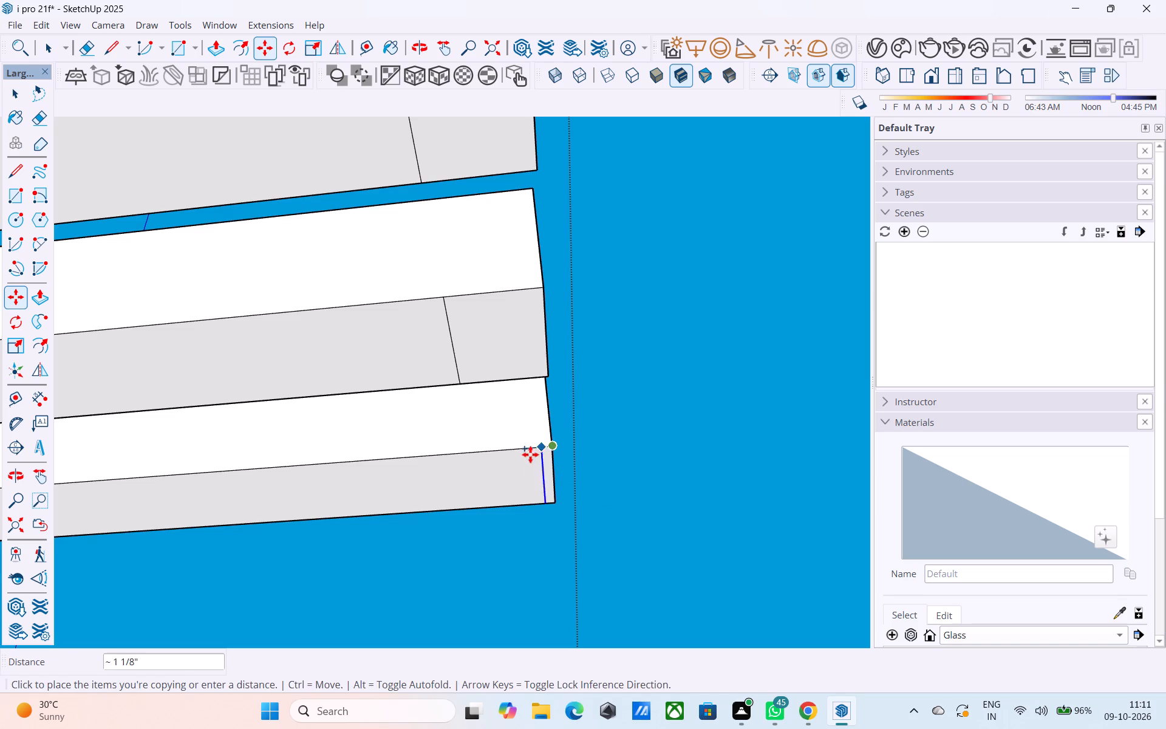
left_click(468, 460)
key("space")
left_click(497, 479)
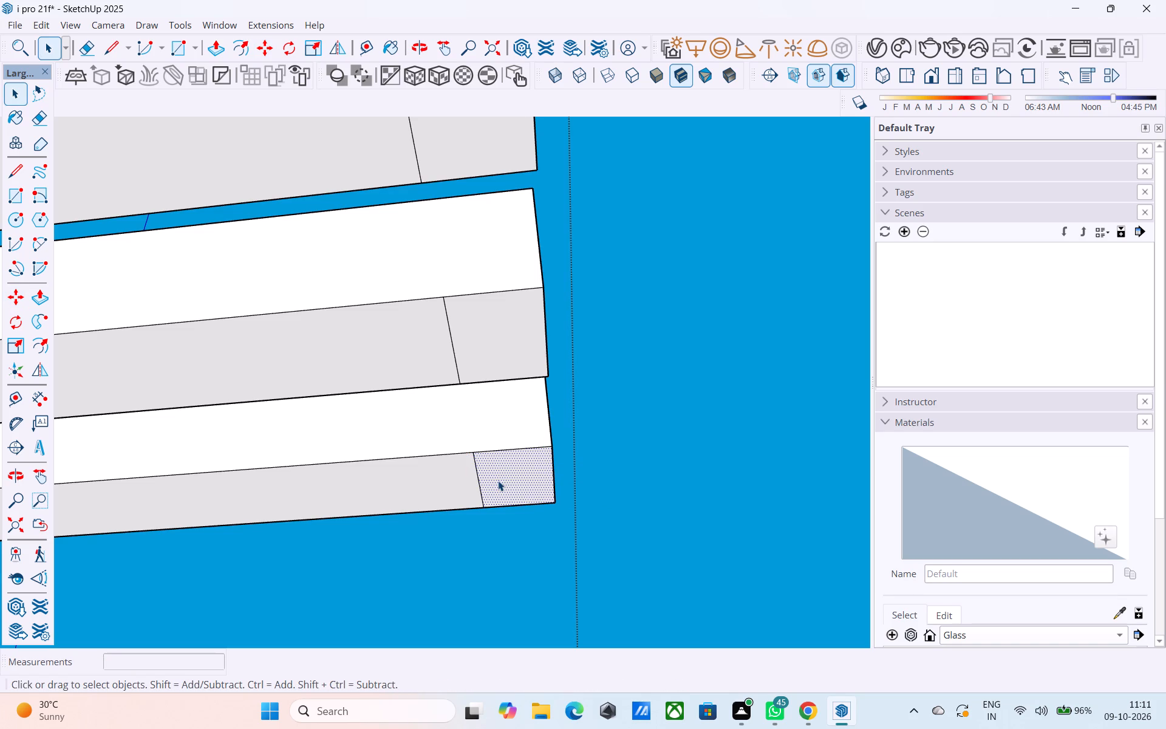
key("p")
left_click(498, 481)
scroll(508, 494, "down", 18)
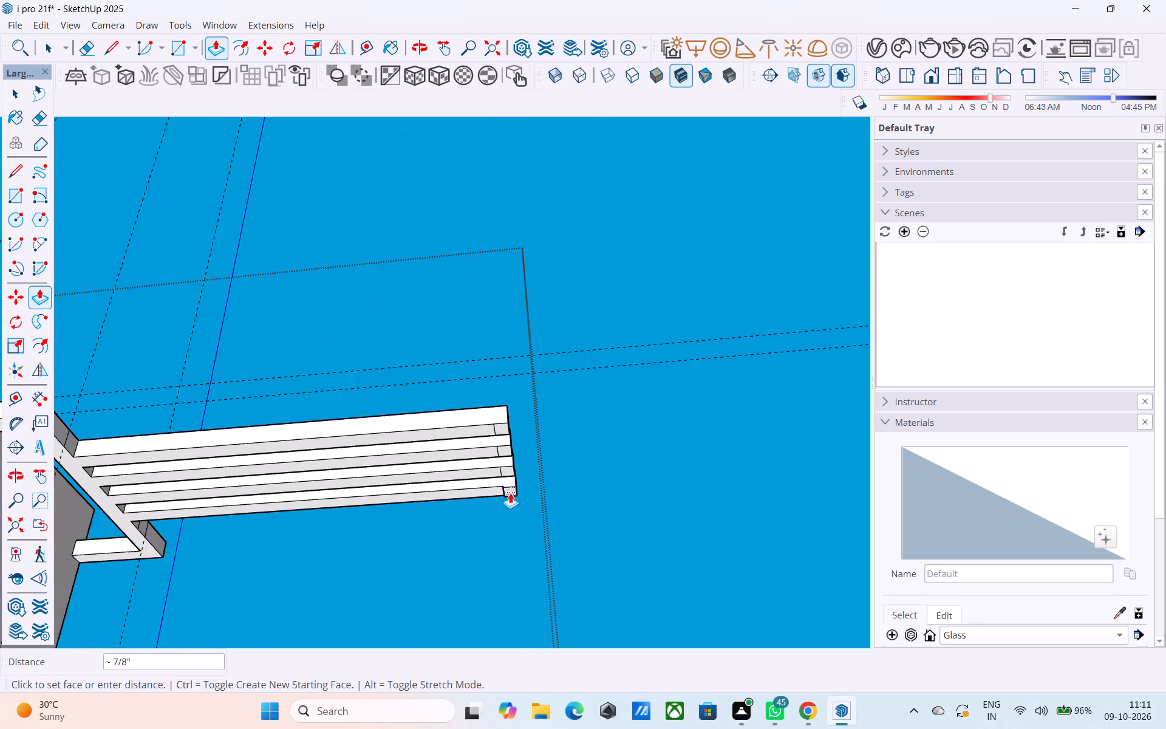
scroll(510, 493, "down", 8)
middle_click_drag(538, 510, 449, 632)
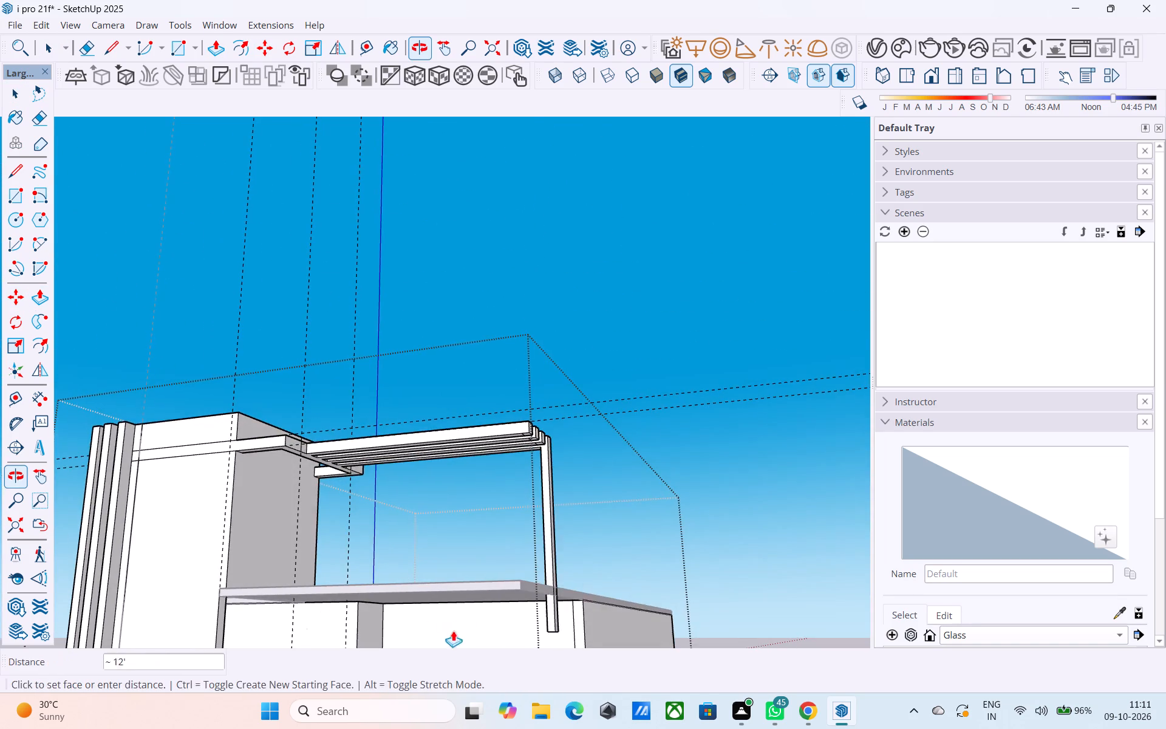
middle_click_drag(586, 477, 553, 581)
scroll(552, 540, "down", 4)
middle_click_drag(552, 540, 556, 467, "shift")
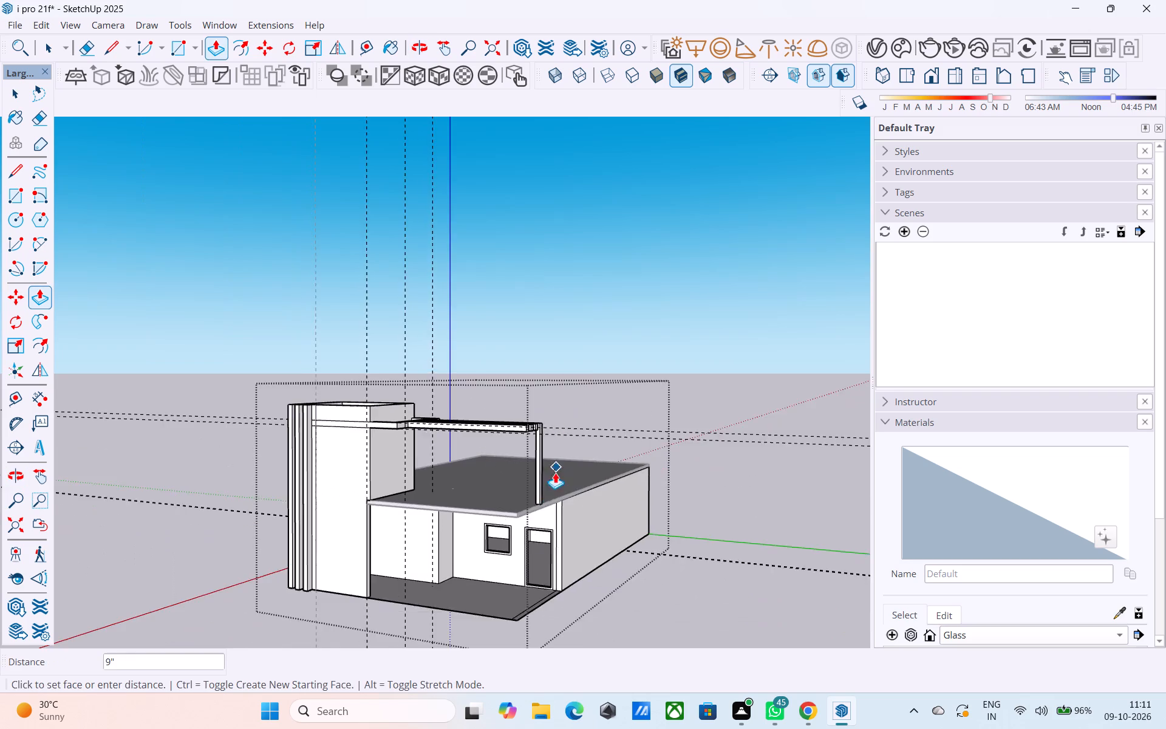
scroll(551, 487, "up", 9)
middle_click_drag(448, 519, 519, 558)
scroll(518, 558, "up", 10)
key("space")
Offset the outline of the roof slab's top face 6" inward.
scroll(522, 548, "down", 4)
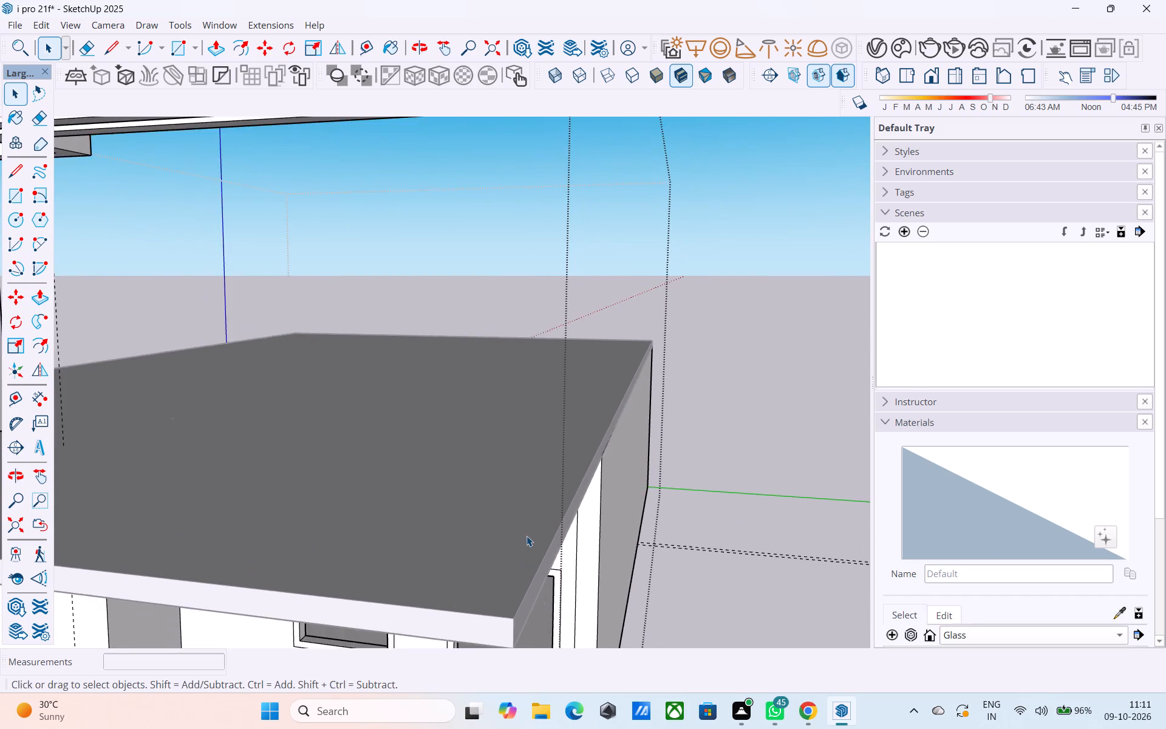
scroll(527, 536, "down", 6)
left_click(741, 482)
middle_click_drag(541, 464, 398, 561)
scroll(401, 558, "down", 1)
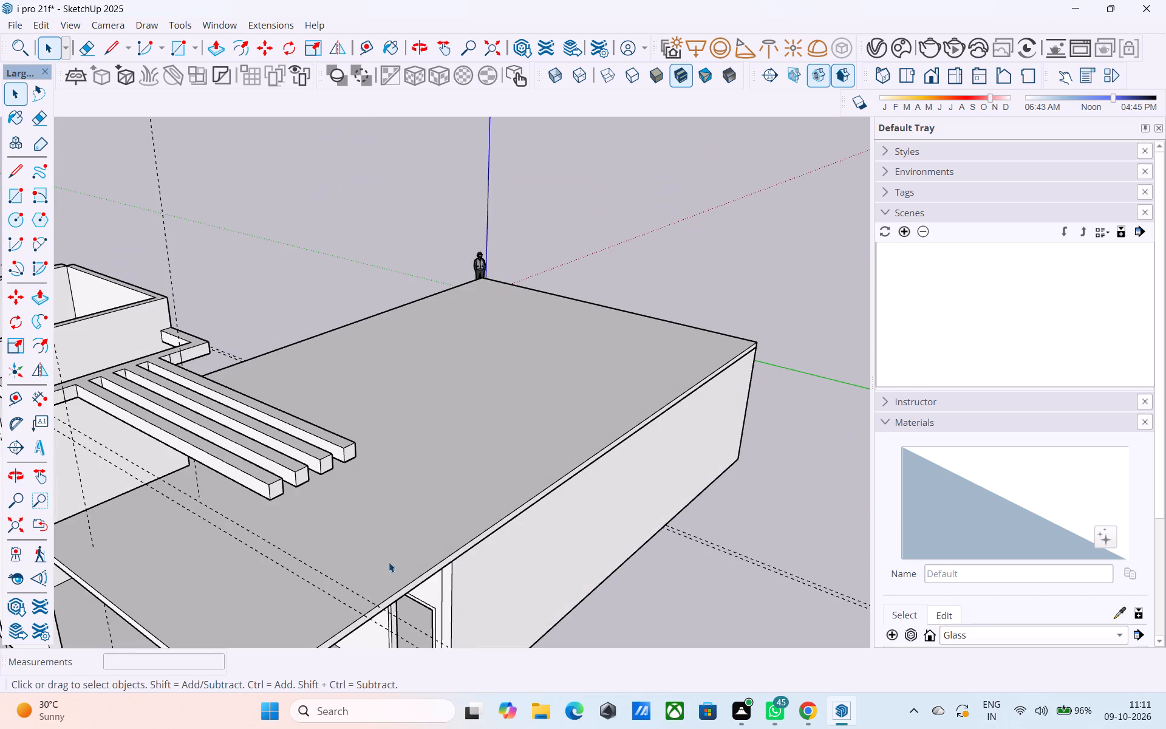
left_click(407, 555)
scroll(415, 546, "down", 4)
double_click(423, 530)
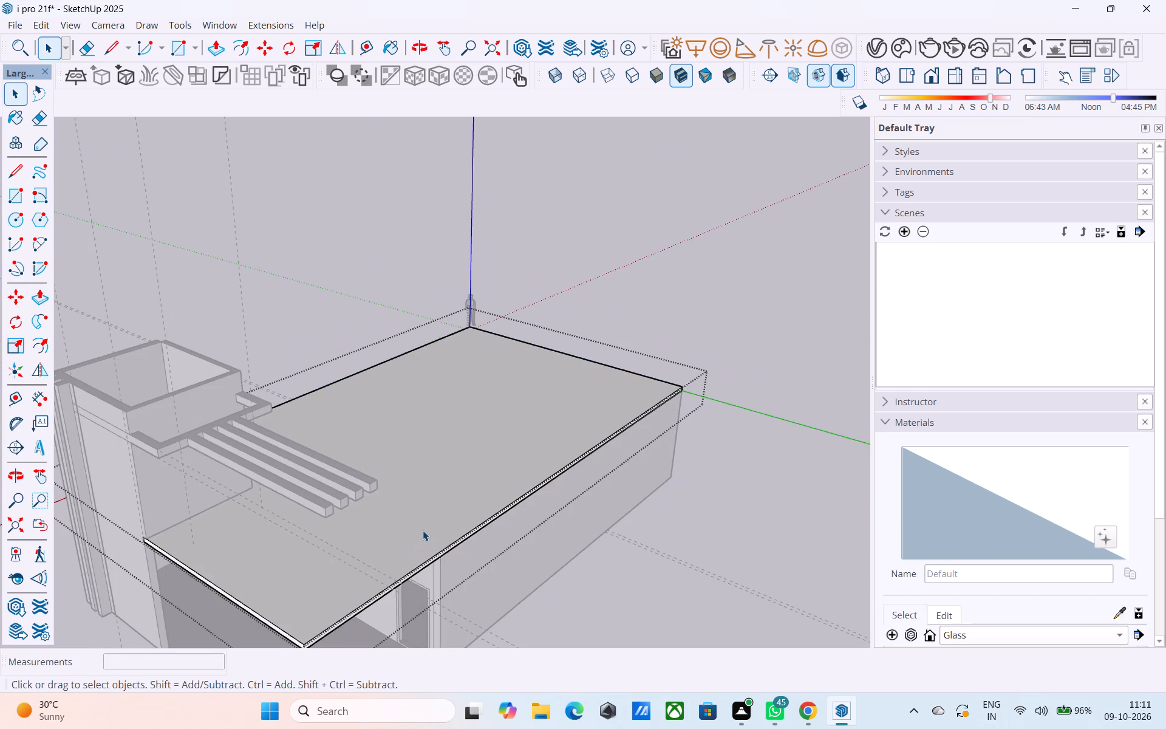
key("f")
left_click(423, 530)
key("6")
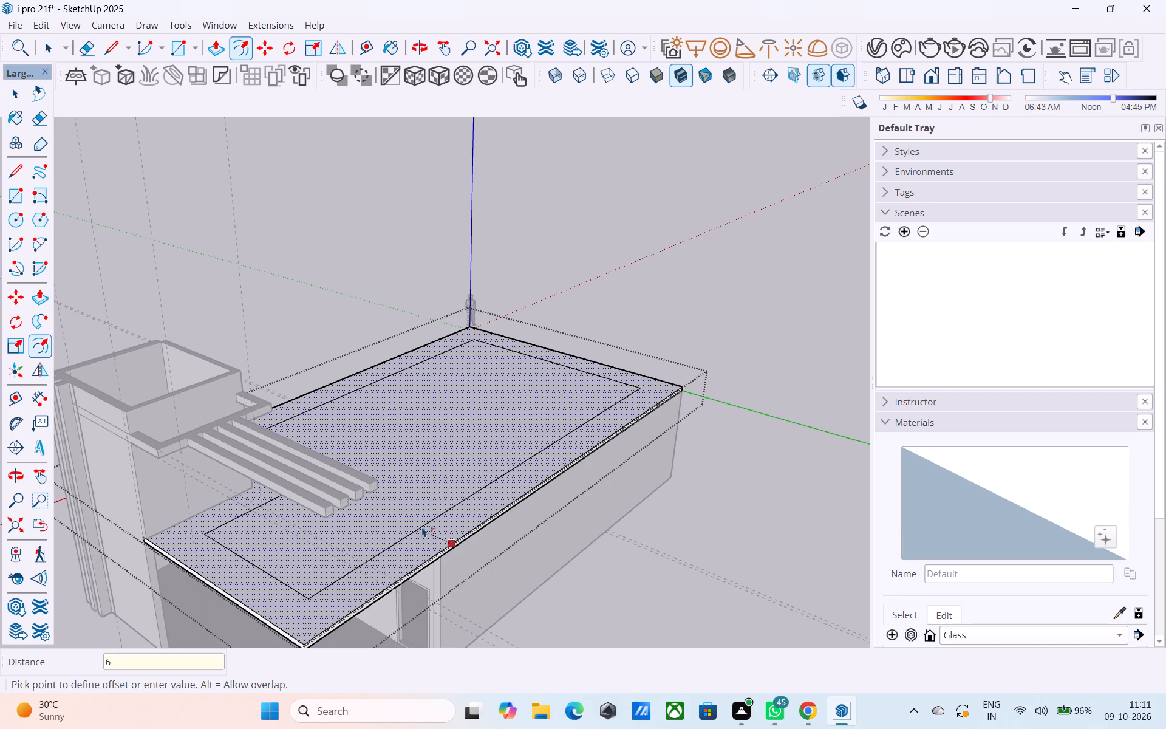
key("shift+quotedbl")
key("Return")
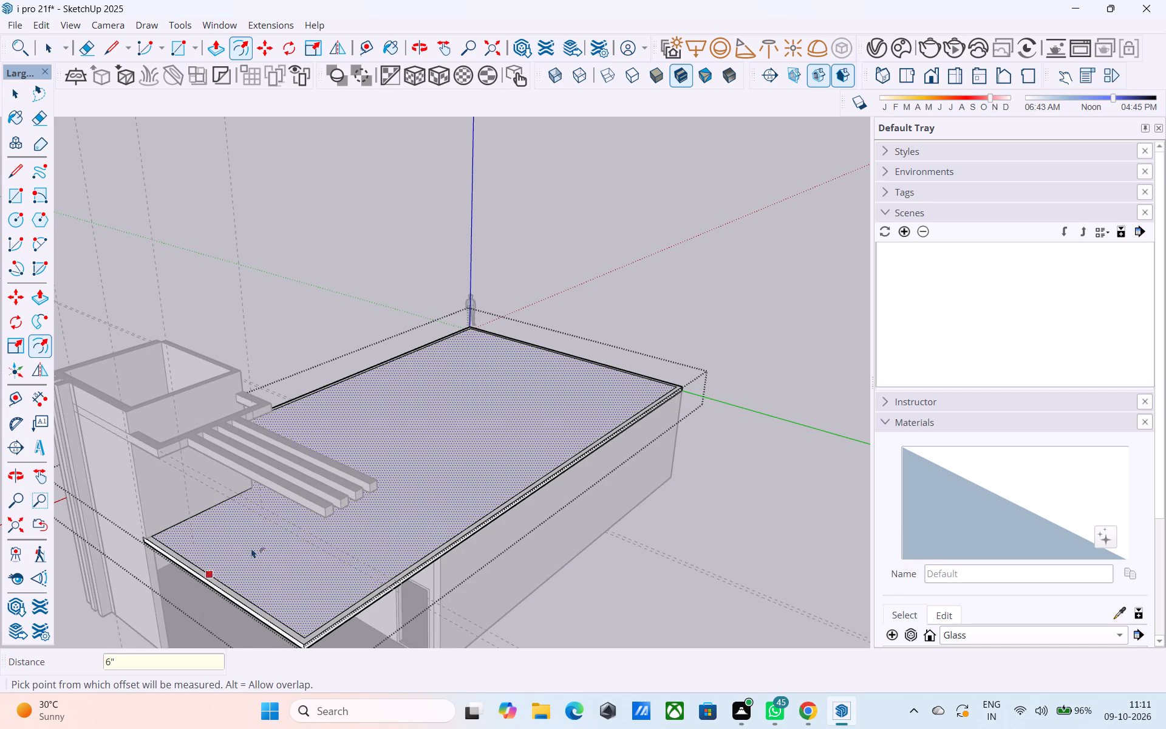
key("space")
left_click(632, 558)
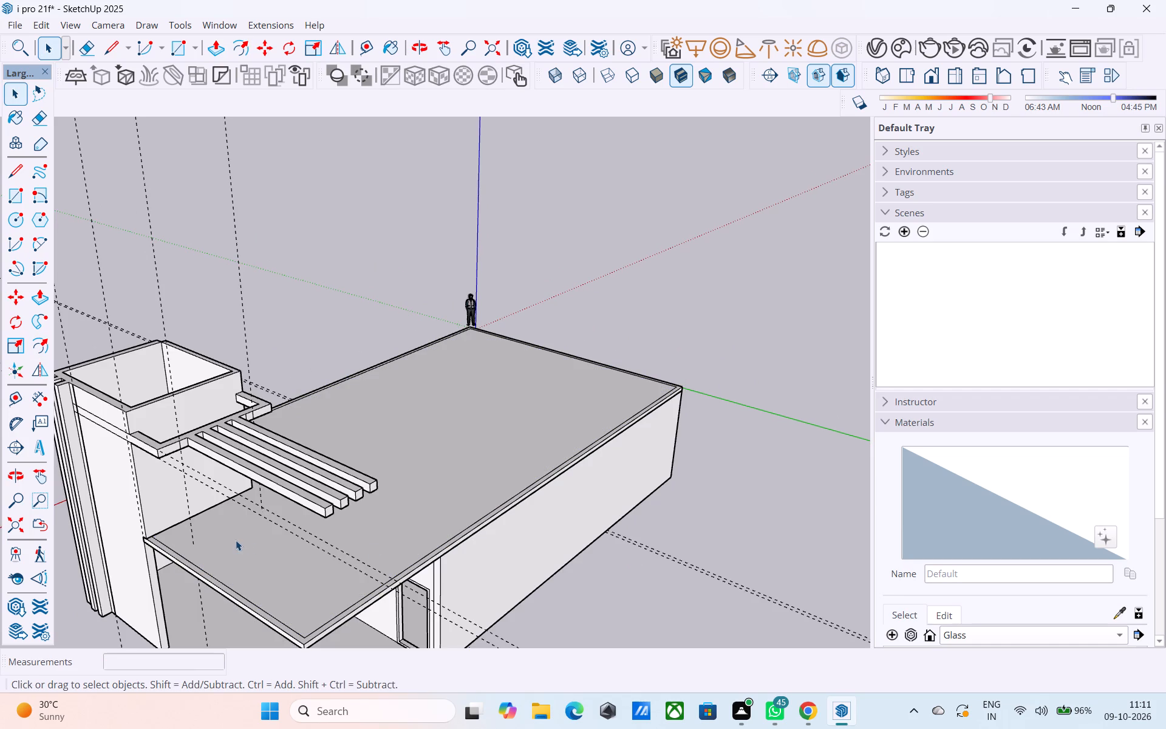
Draw a short line along the tower wall's base from the roof's offset line to the wall's front corner.
middle_click_drag(236, 540, 278, 524)
scroll(201, 543, "up", 12)
key("l")
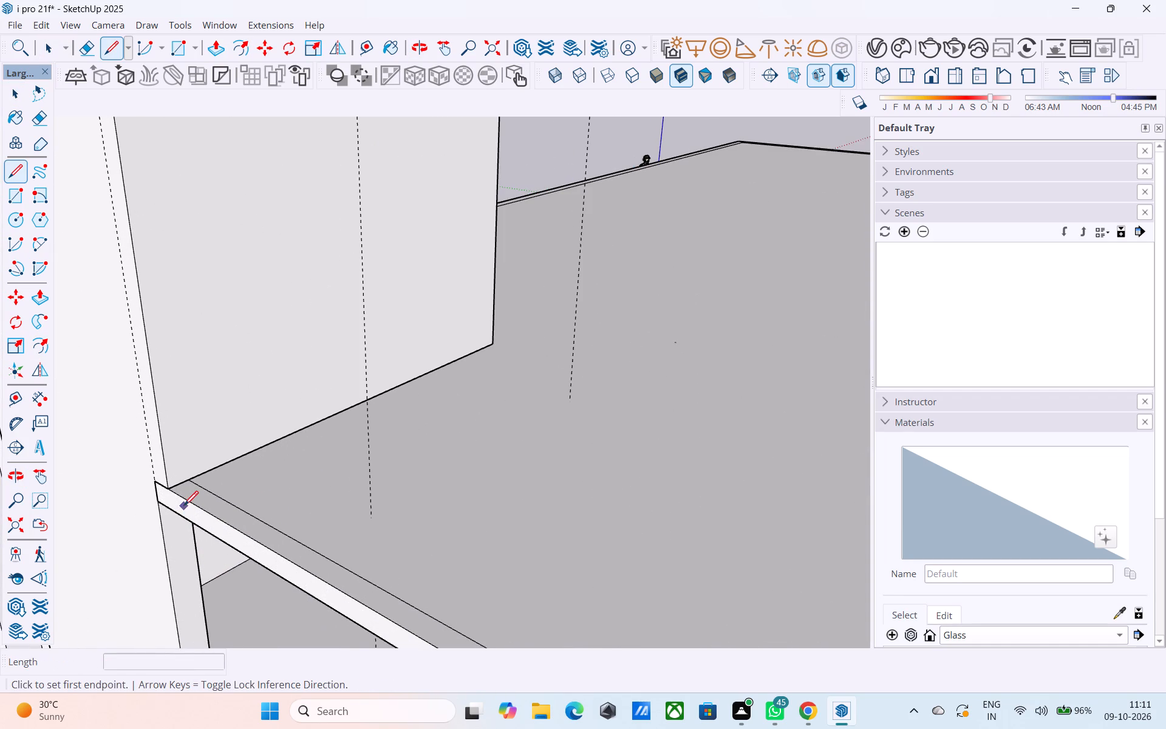
scroll(184, 503, "up", 9)
left_click(198, 452)
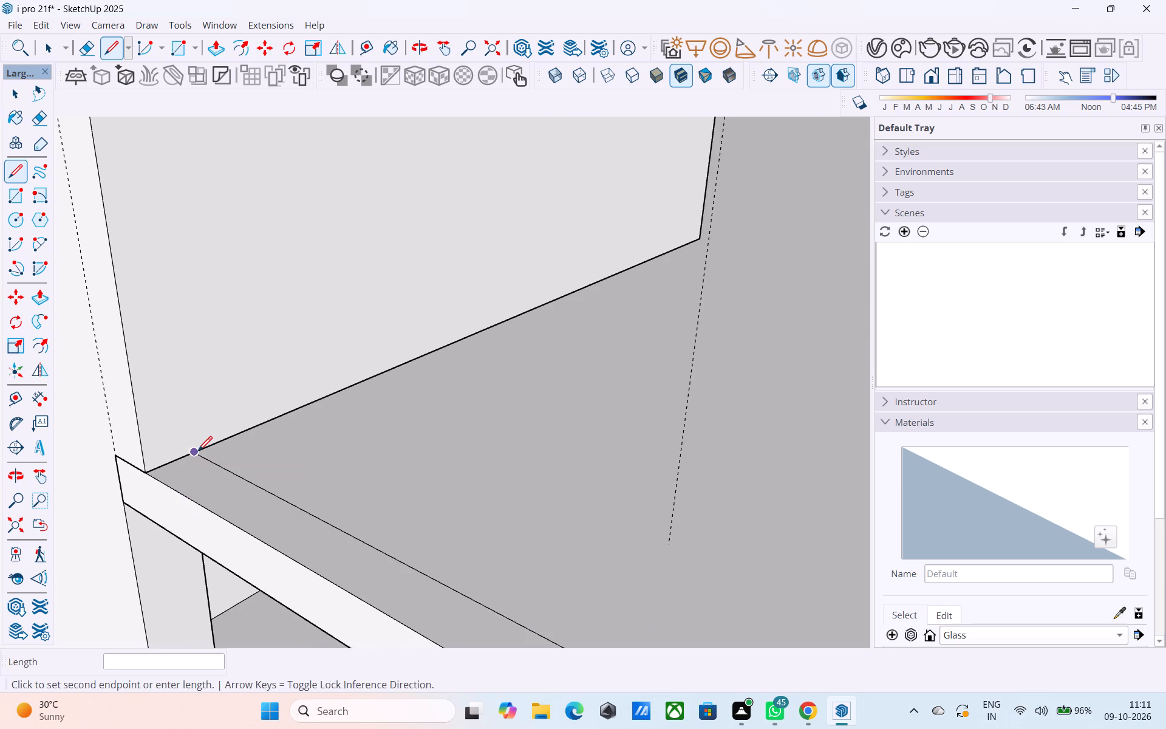
left_click(147, 472)
Draw a 6" line across the roof's border strip at the tower's rear corner, from the offset line to the outer edge.
scroll(188, 498, "down", 17)
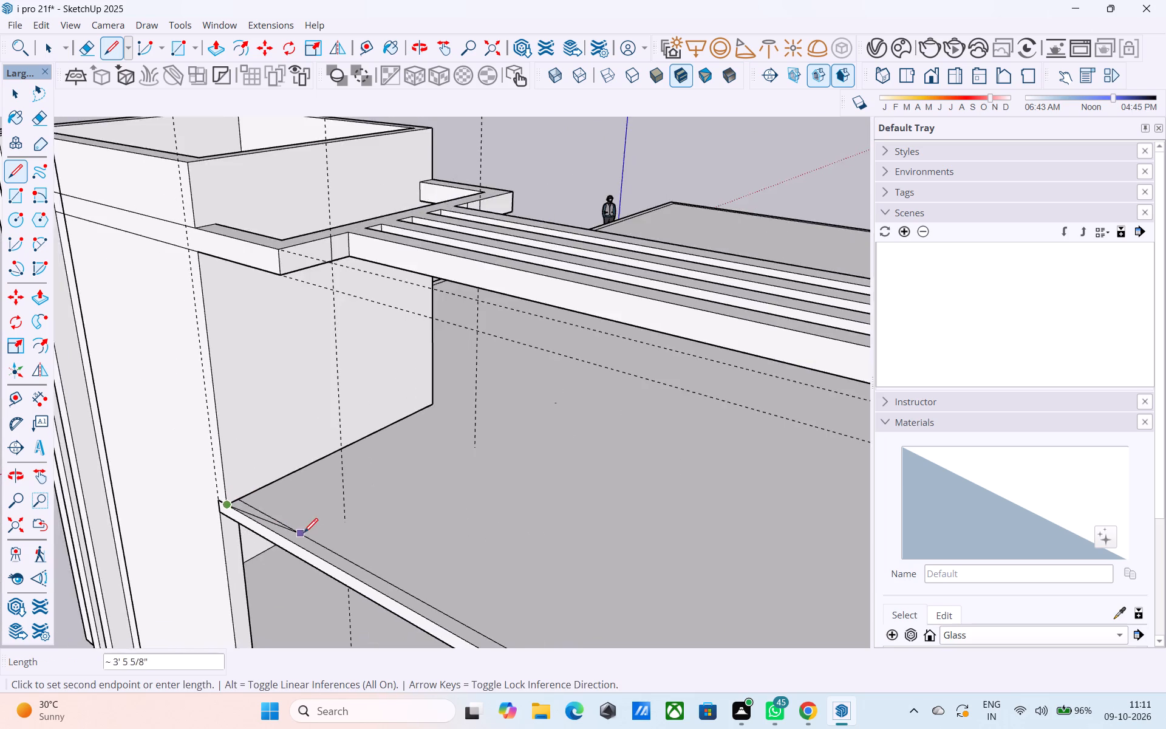
scroll(304, 534, "down", 6)
middle_click_drag(247, 531, 681, 530)
middle_click_drag(522, 522, 714, 500)
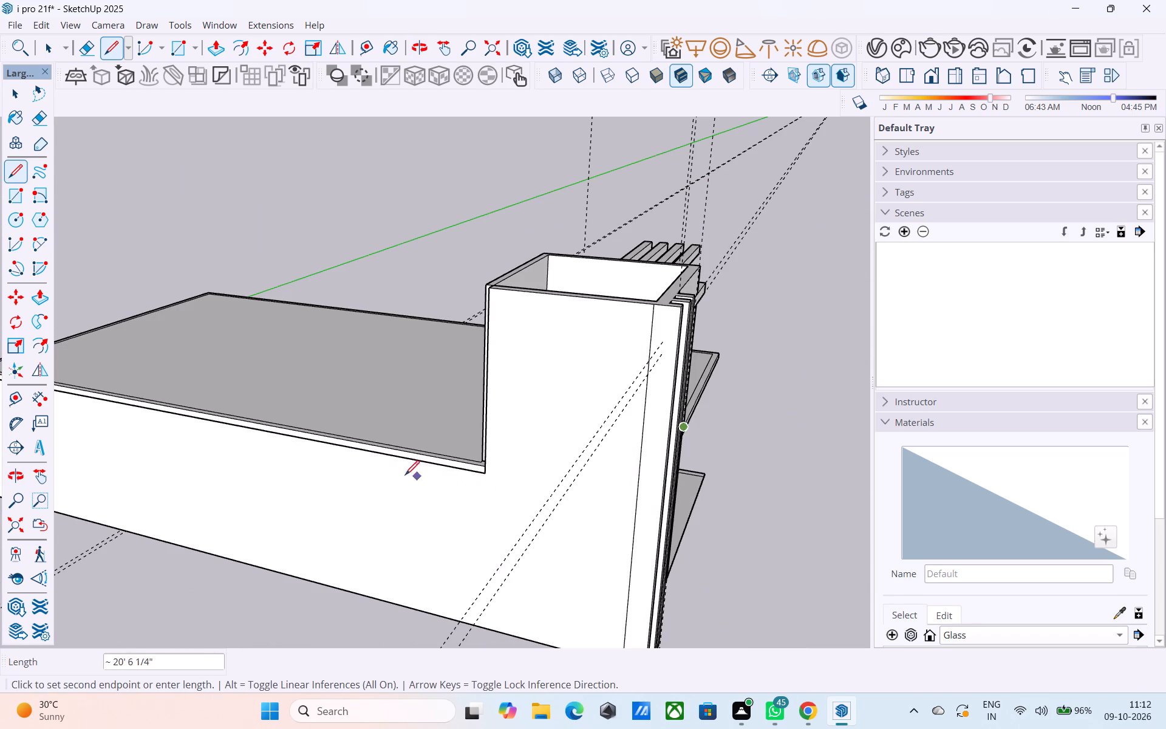
key("l")
middle_click_drag(395, 467, 626, 527)
scroll(647, 490, "up", 16)
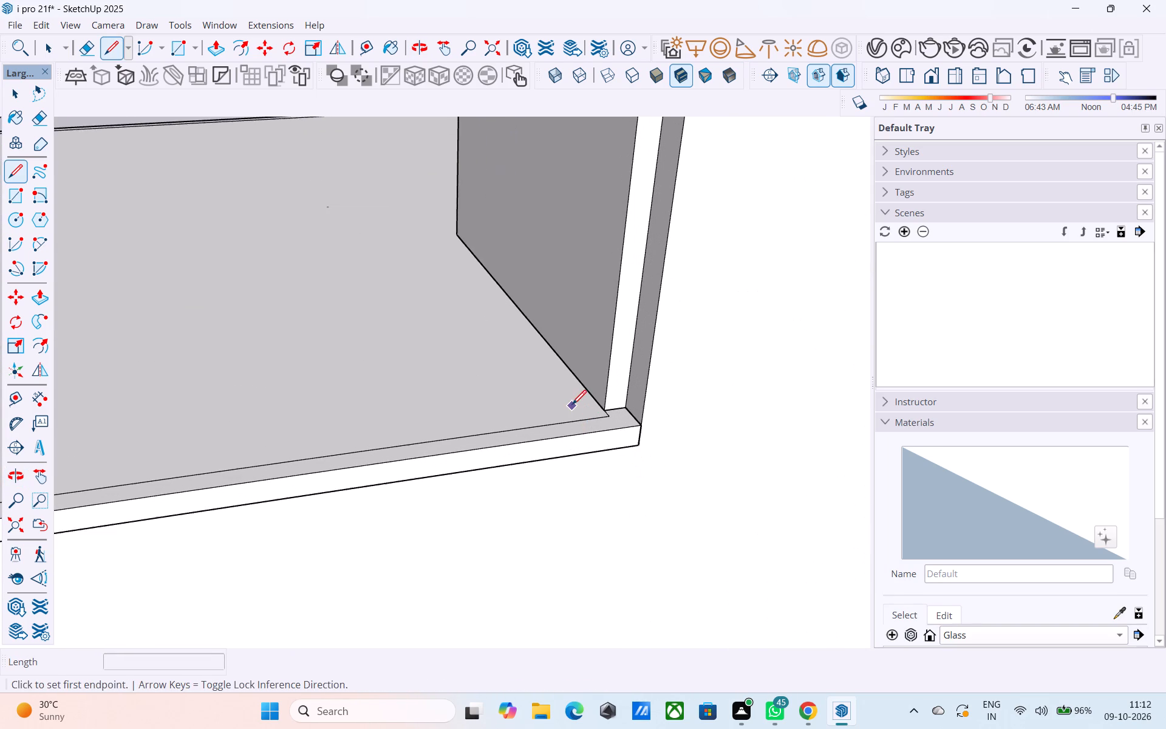
left_click(611, 419)
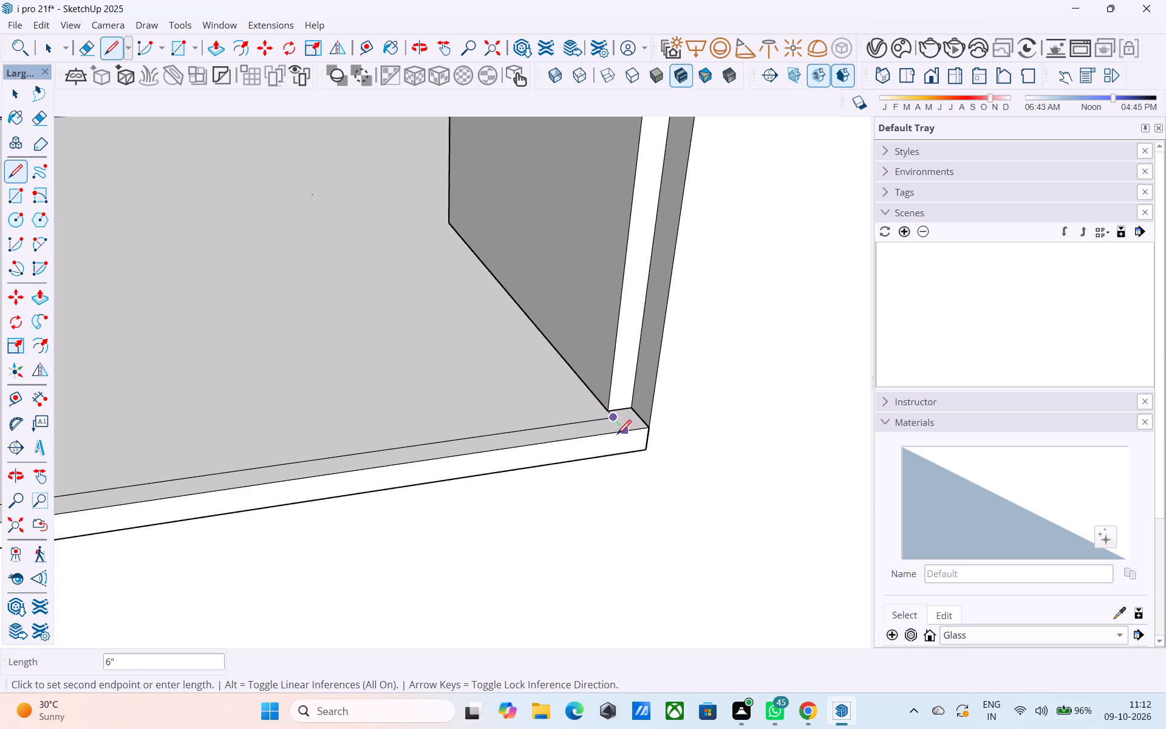
left_click(623, 436)
scroll(622, 434, "down", 7)
scroll(619, 436, "up", 1)
scroll(619, 437, "down", 8)
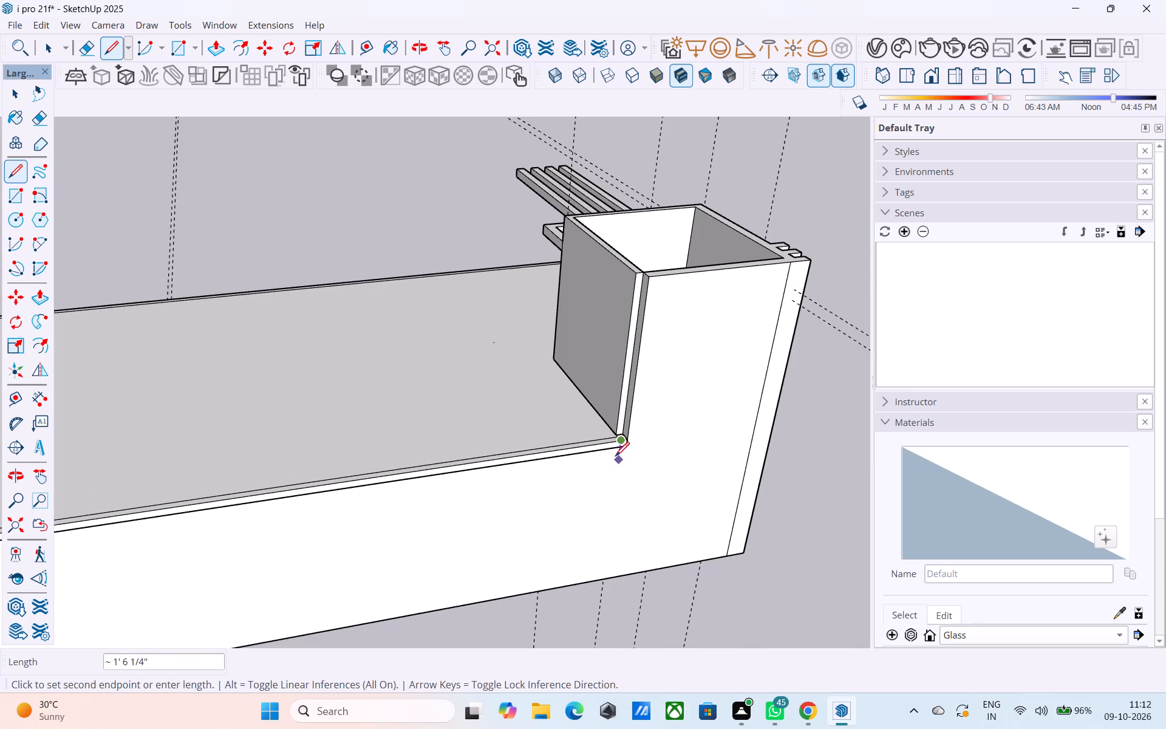
Pull the narrow recessed face at the tower's rear corner above the roof by 9" to fill the notch.
key("space")
left_click(621, 418)
scroll(621, 417, "up", 5)
triple_click(621, 416)
left_click(621, 413)
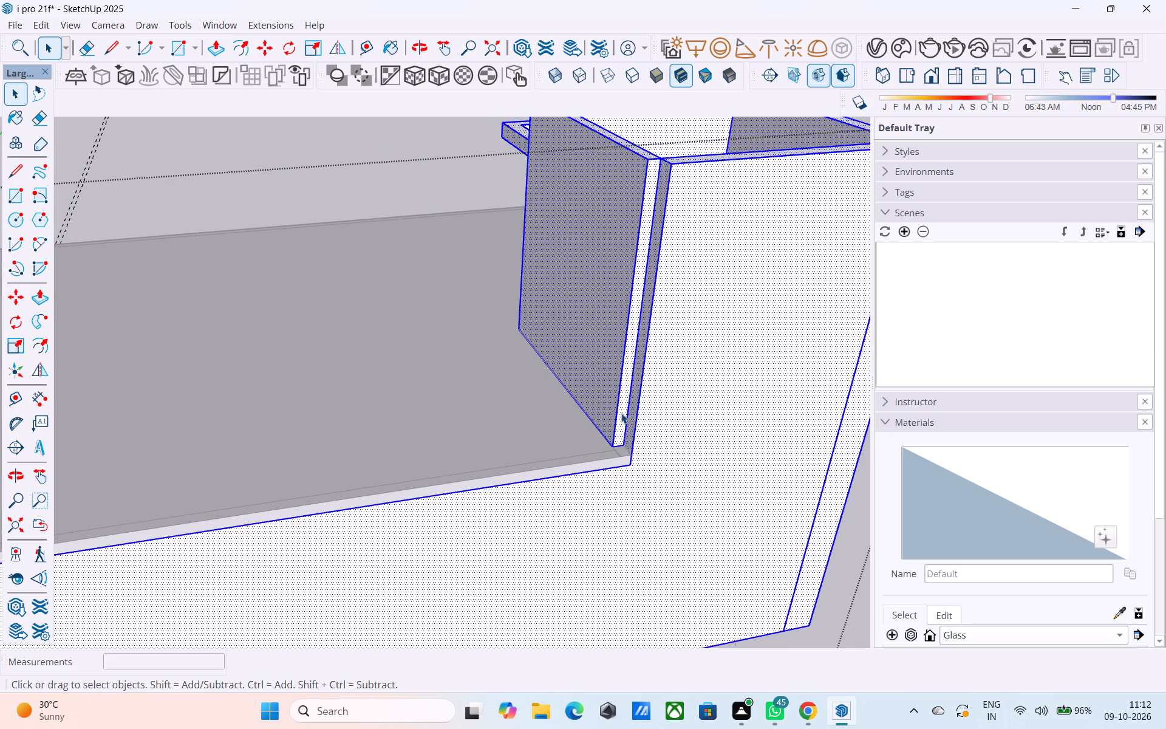
left_click(568, 440)
left_click(617, 424)
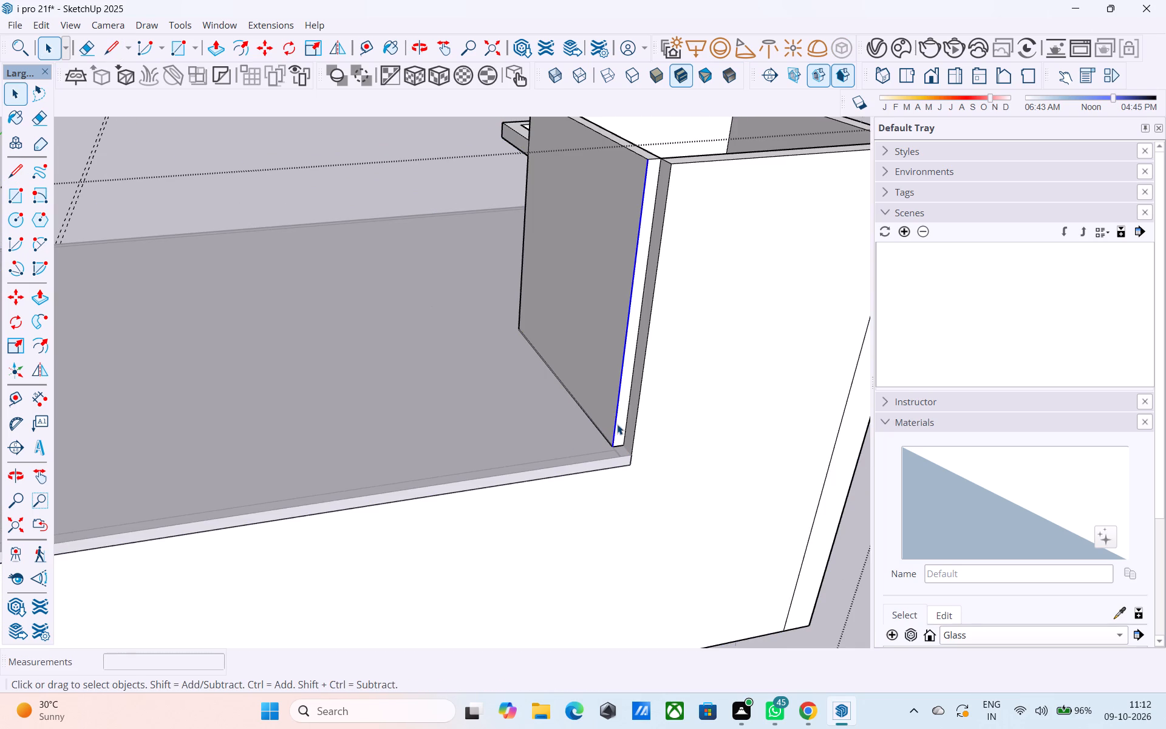
left_click(620, 424)
key("p")
left_click(620, 424)
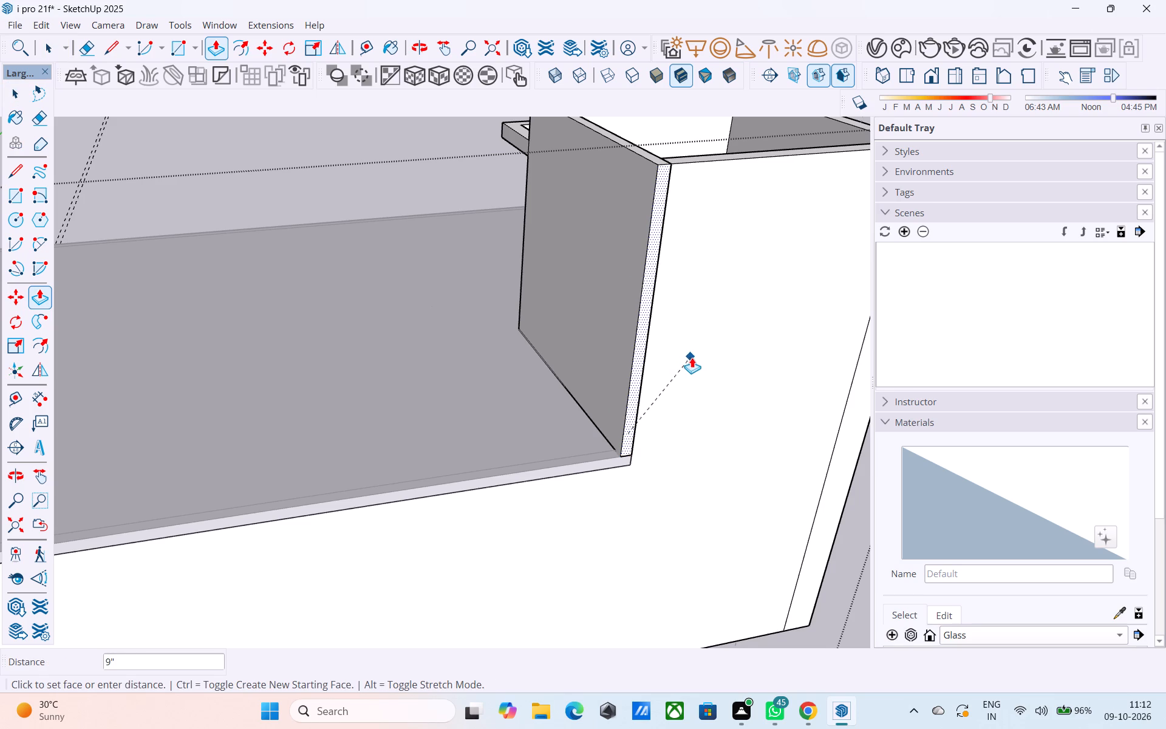
left_click(692, 357)
scroll(689, 363, "down", 10)
middle_click_drag(476, 473, 513, 477)
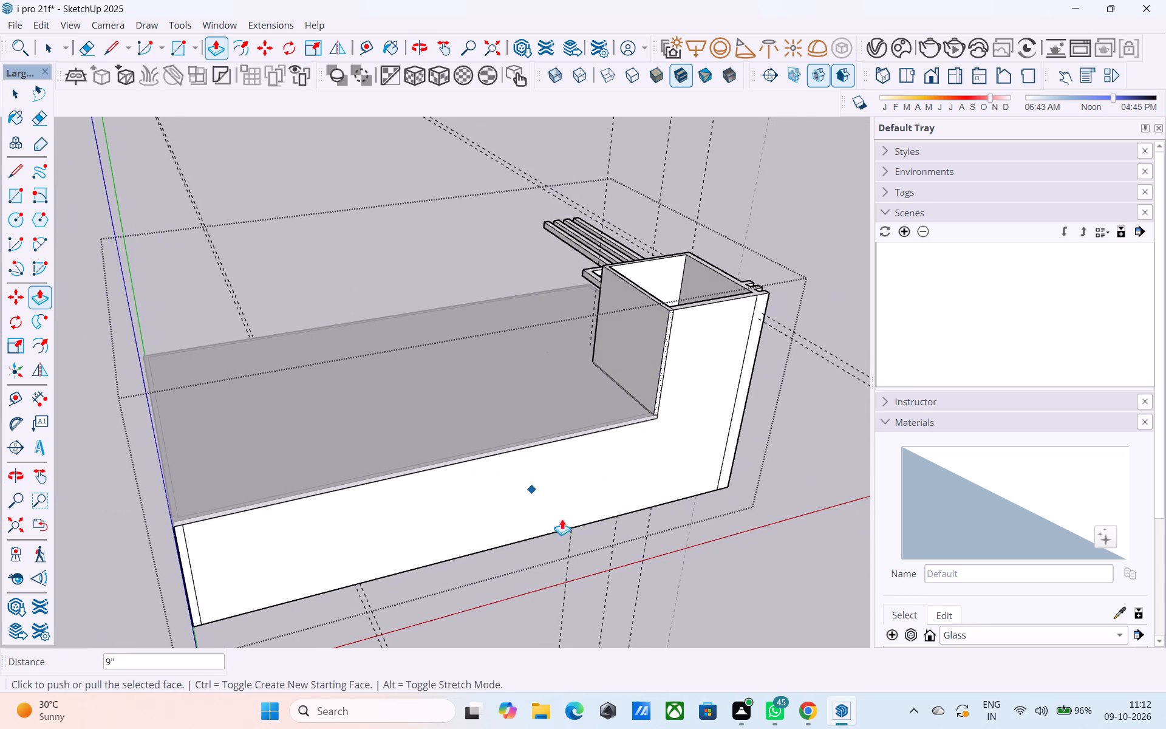
key("space")
left_click(677, 560)
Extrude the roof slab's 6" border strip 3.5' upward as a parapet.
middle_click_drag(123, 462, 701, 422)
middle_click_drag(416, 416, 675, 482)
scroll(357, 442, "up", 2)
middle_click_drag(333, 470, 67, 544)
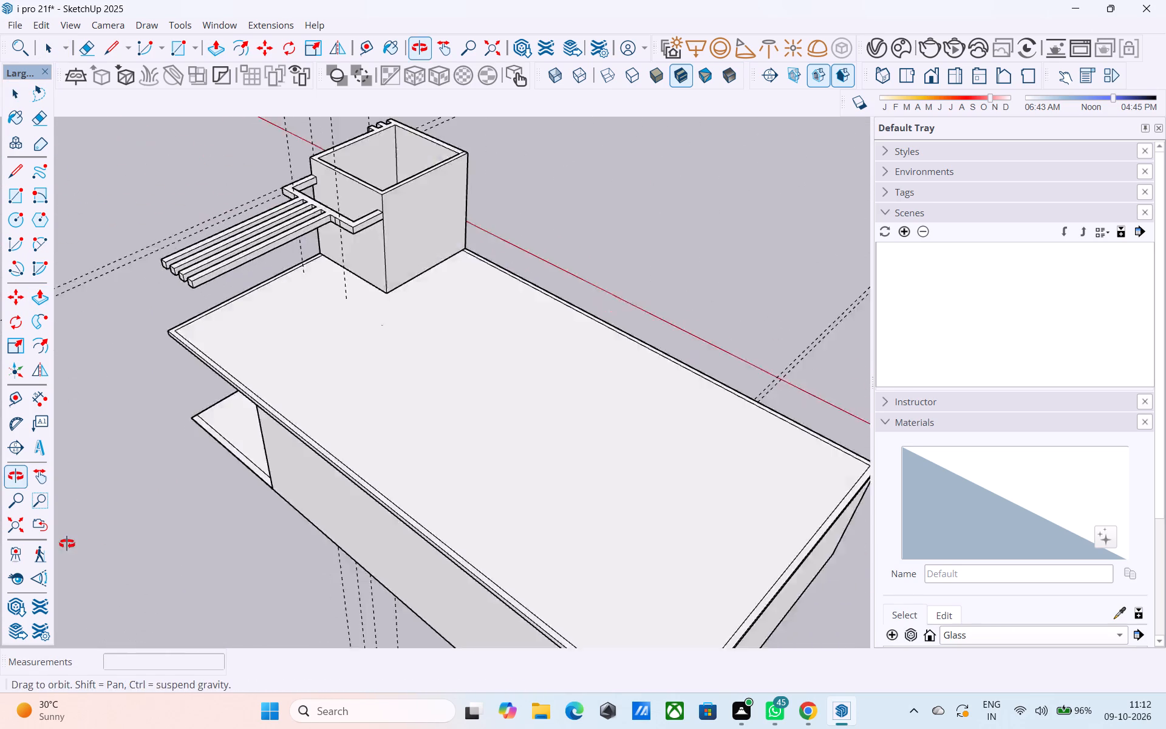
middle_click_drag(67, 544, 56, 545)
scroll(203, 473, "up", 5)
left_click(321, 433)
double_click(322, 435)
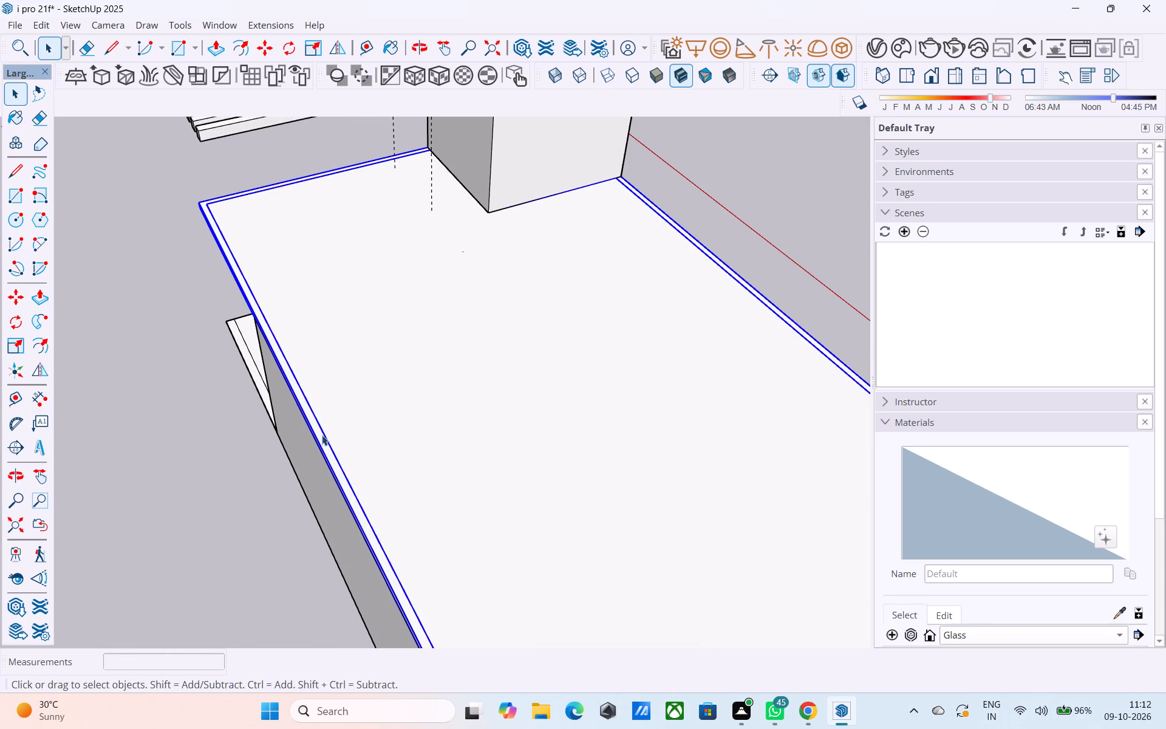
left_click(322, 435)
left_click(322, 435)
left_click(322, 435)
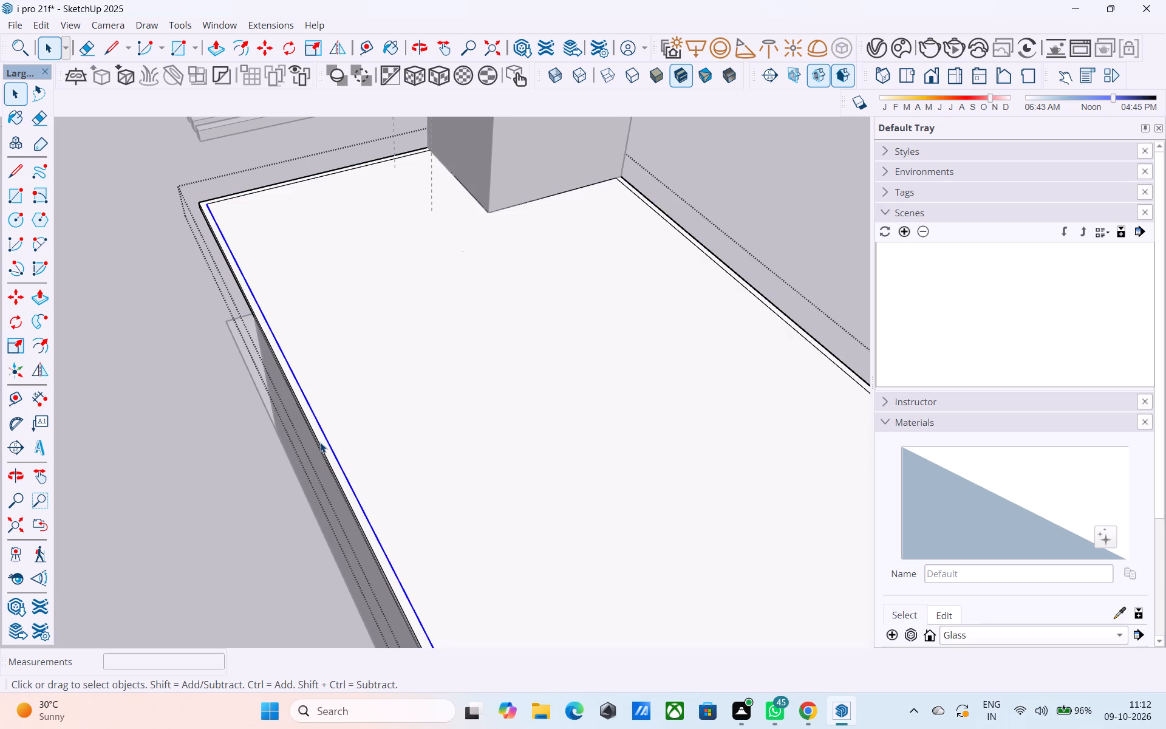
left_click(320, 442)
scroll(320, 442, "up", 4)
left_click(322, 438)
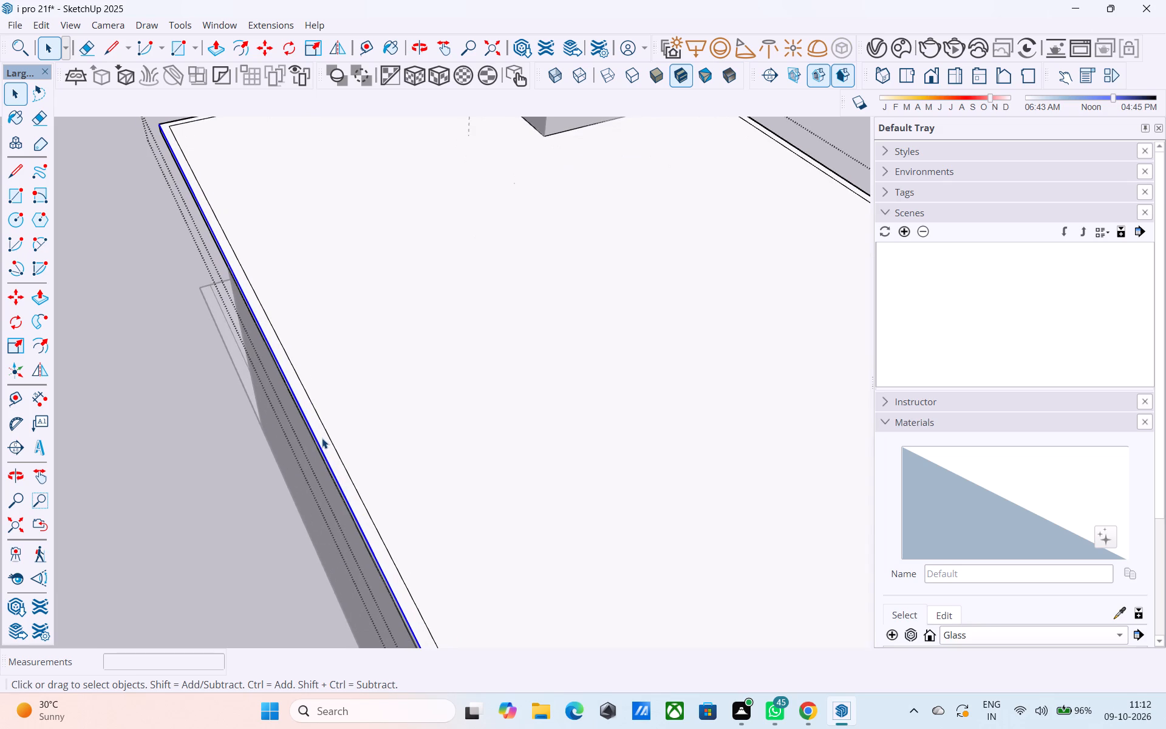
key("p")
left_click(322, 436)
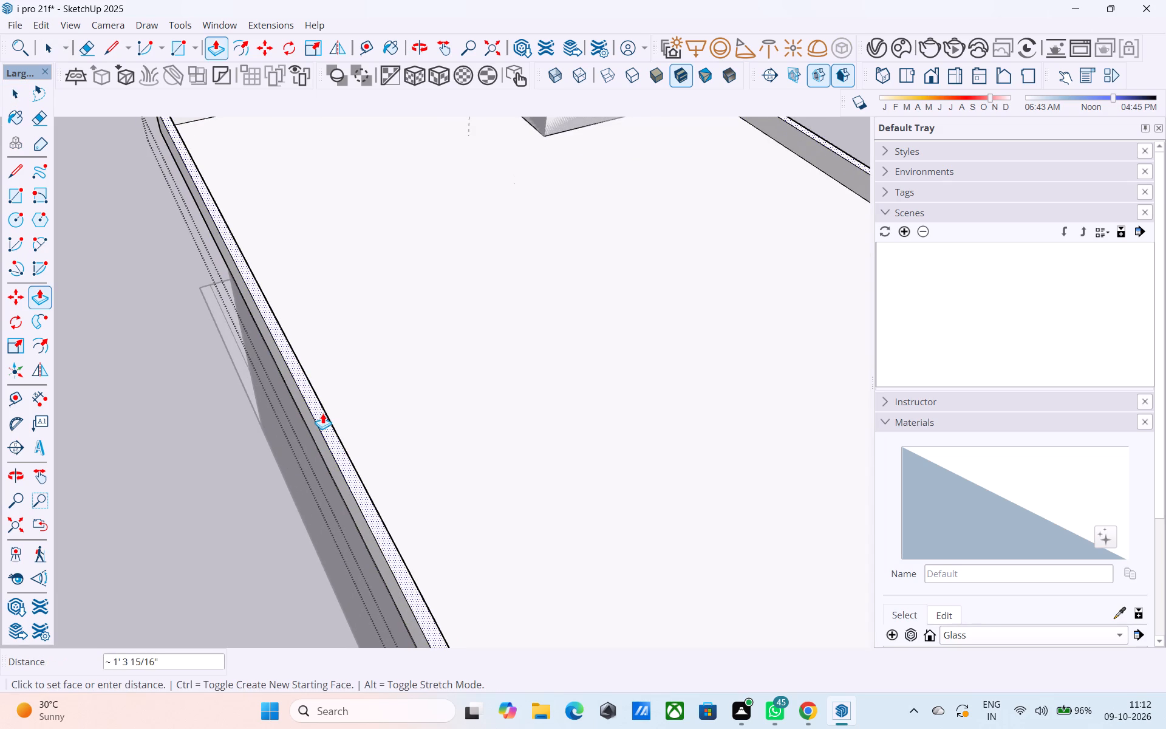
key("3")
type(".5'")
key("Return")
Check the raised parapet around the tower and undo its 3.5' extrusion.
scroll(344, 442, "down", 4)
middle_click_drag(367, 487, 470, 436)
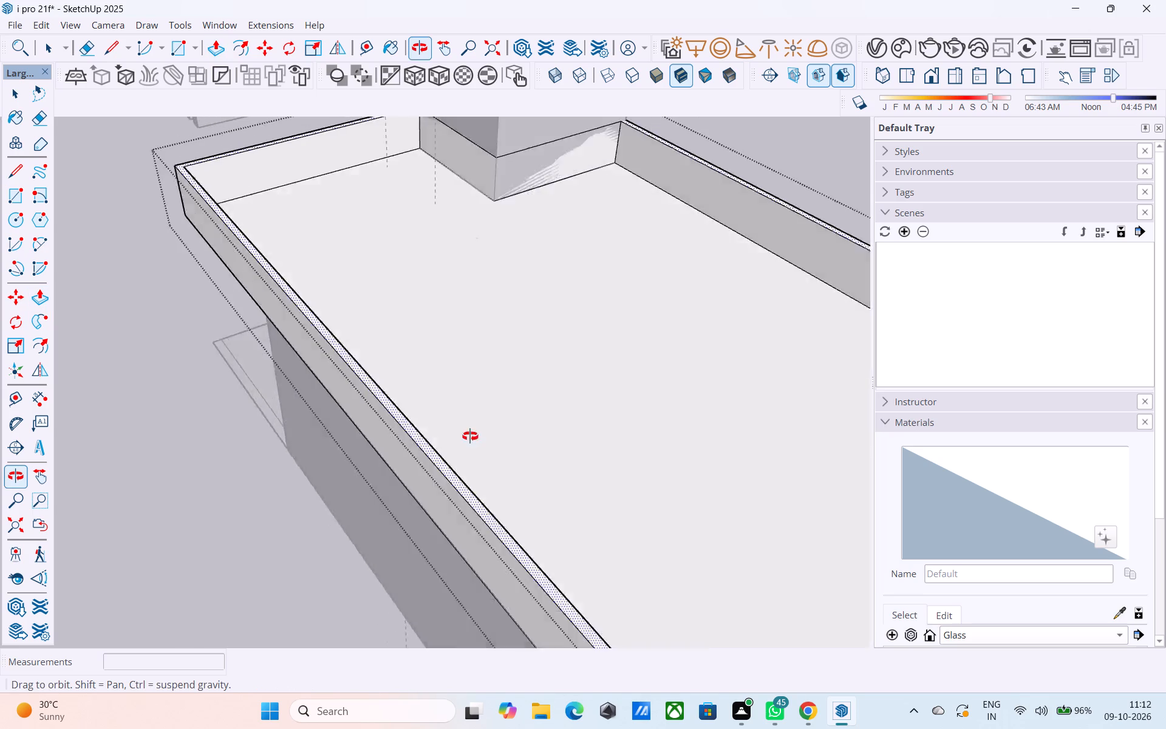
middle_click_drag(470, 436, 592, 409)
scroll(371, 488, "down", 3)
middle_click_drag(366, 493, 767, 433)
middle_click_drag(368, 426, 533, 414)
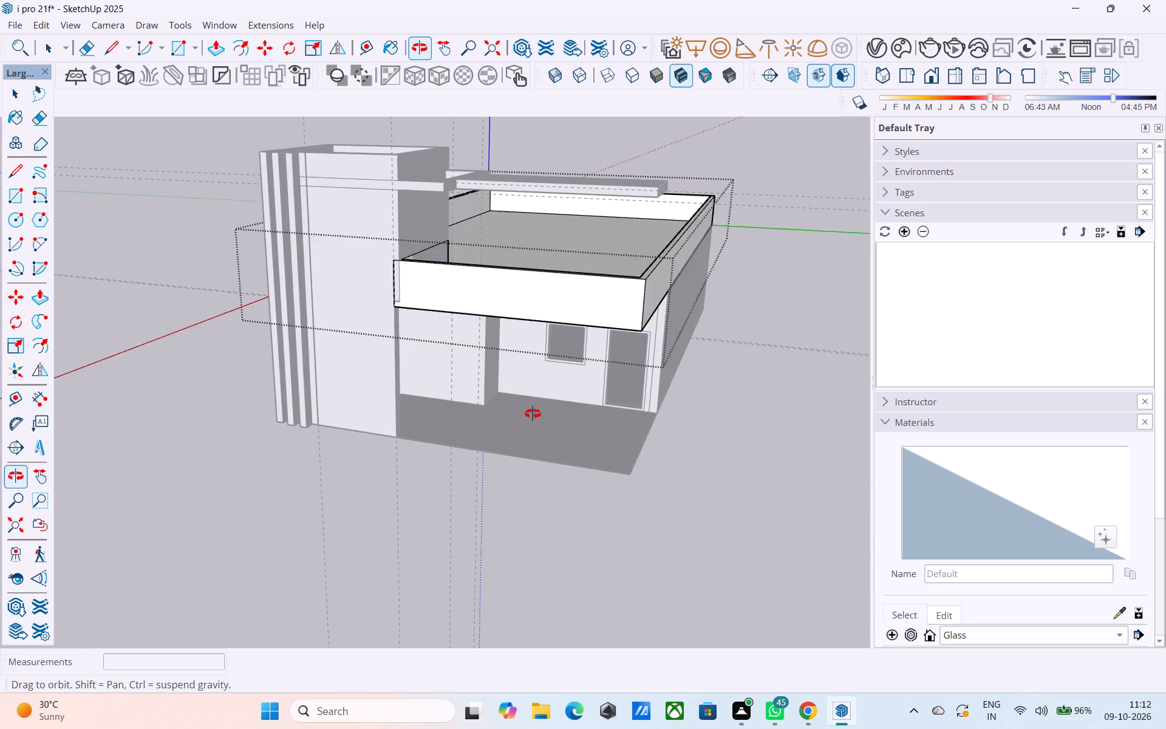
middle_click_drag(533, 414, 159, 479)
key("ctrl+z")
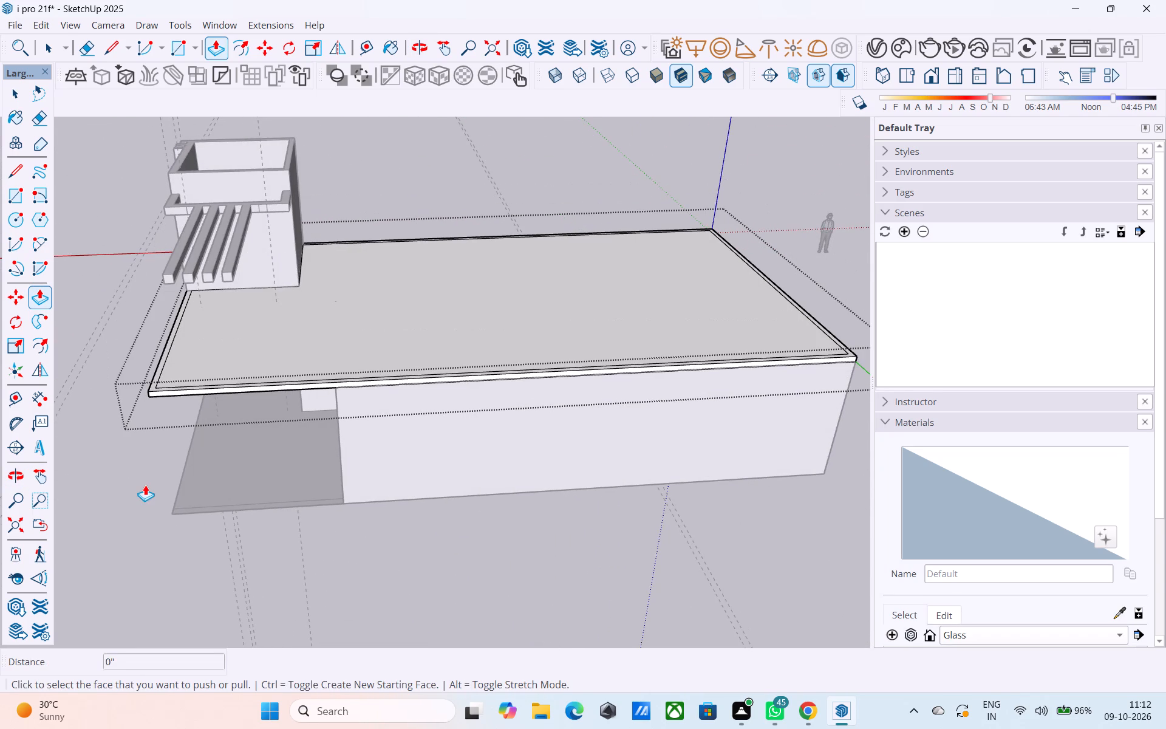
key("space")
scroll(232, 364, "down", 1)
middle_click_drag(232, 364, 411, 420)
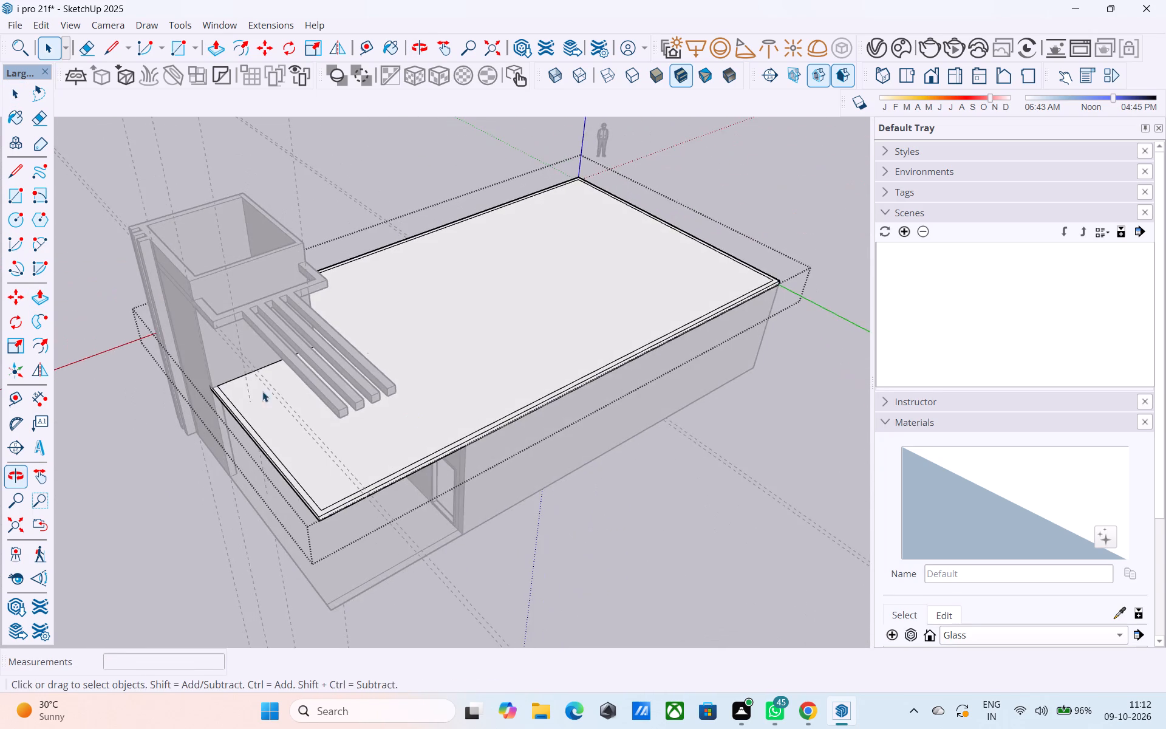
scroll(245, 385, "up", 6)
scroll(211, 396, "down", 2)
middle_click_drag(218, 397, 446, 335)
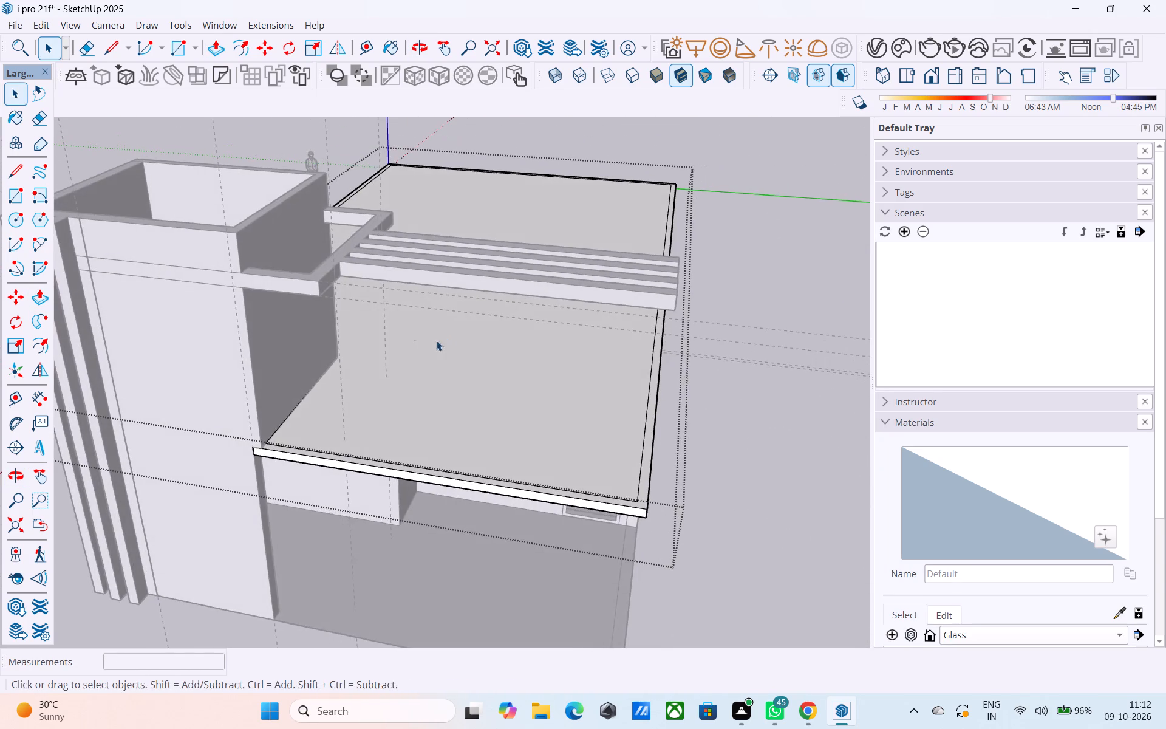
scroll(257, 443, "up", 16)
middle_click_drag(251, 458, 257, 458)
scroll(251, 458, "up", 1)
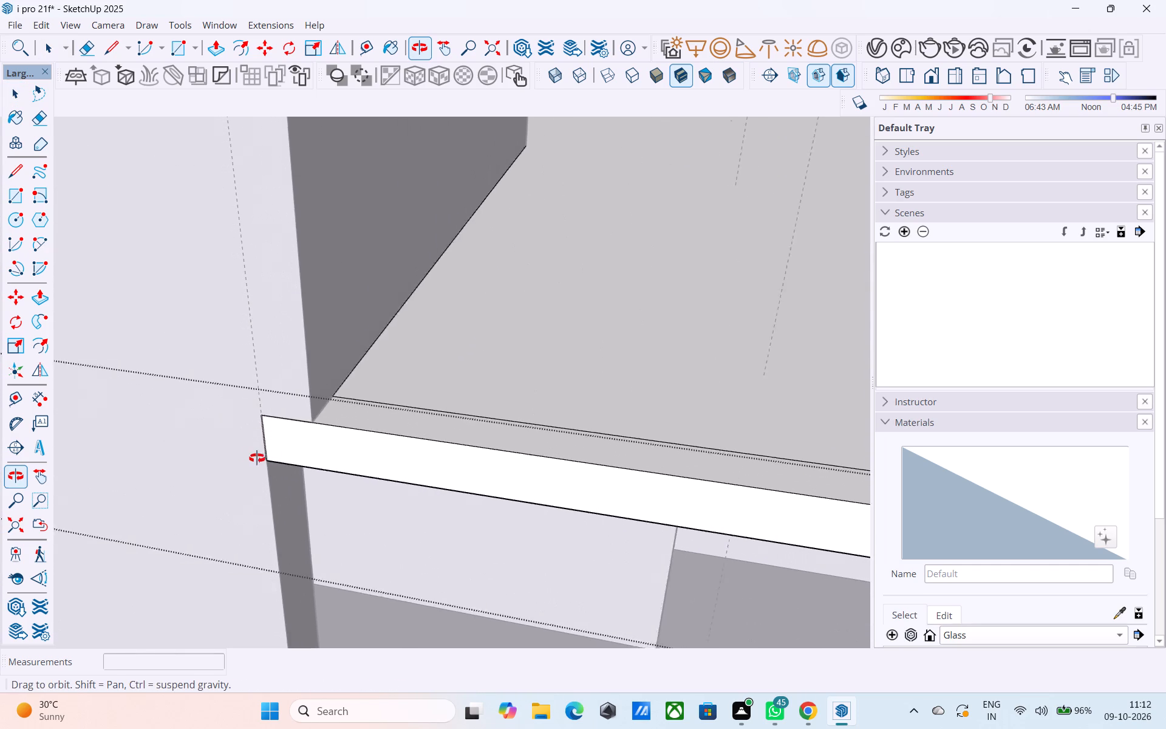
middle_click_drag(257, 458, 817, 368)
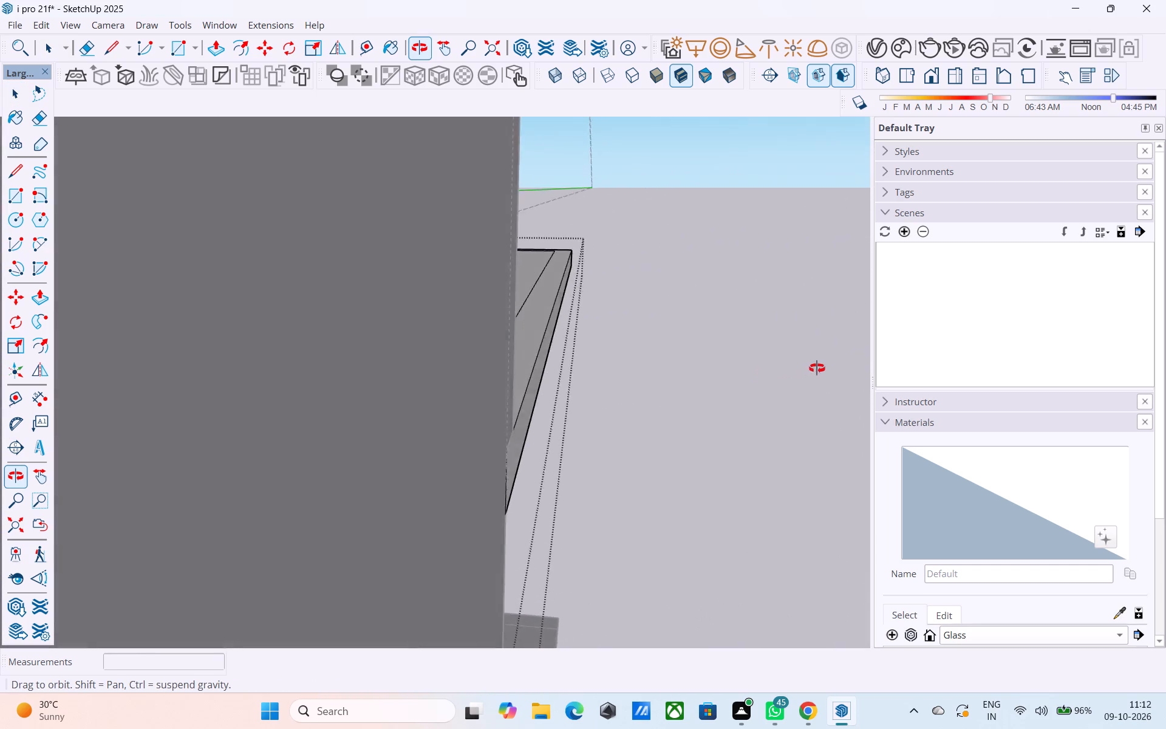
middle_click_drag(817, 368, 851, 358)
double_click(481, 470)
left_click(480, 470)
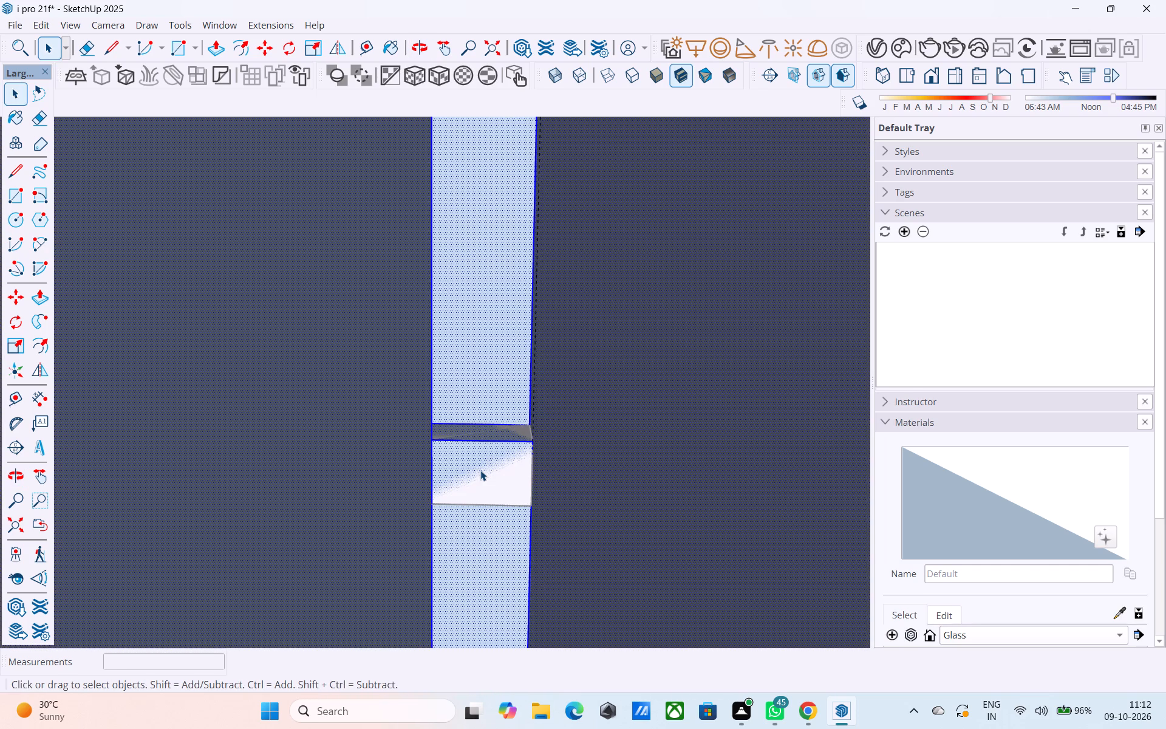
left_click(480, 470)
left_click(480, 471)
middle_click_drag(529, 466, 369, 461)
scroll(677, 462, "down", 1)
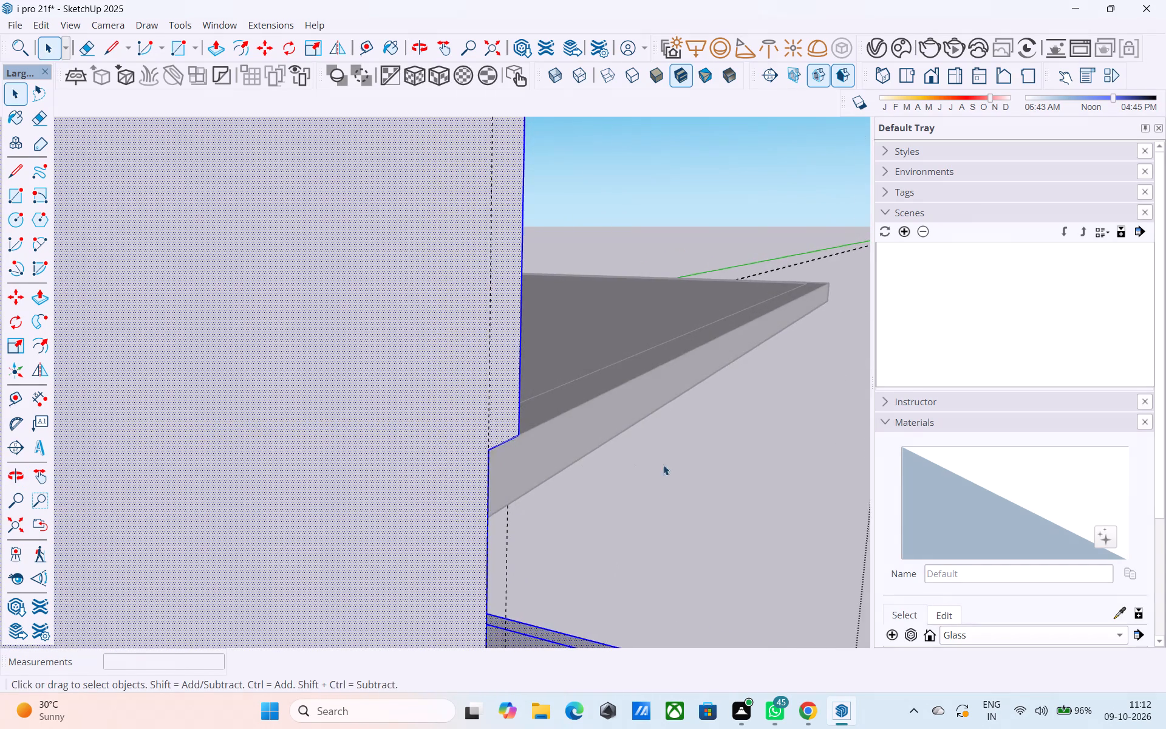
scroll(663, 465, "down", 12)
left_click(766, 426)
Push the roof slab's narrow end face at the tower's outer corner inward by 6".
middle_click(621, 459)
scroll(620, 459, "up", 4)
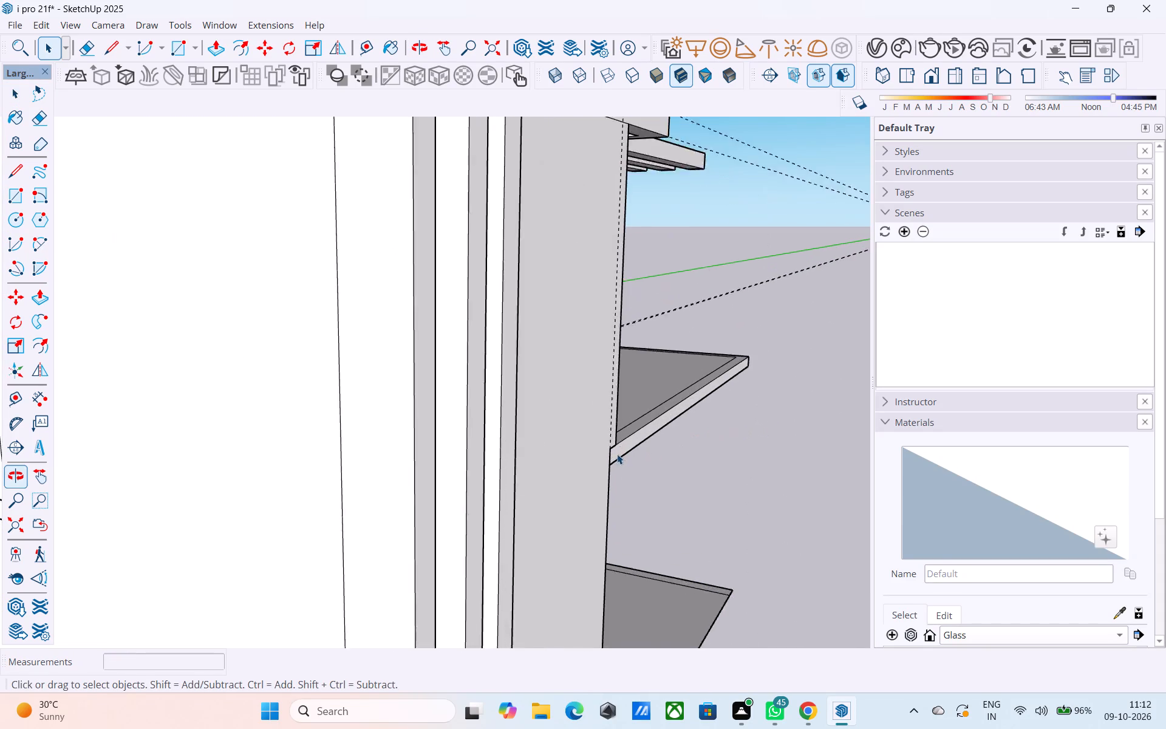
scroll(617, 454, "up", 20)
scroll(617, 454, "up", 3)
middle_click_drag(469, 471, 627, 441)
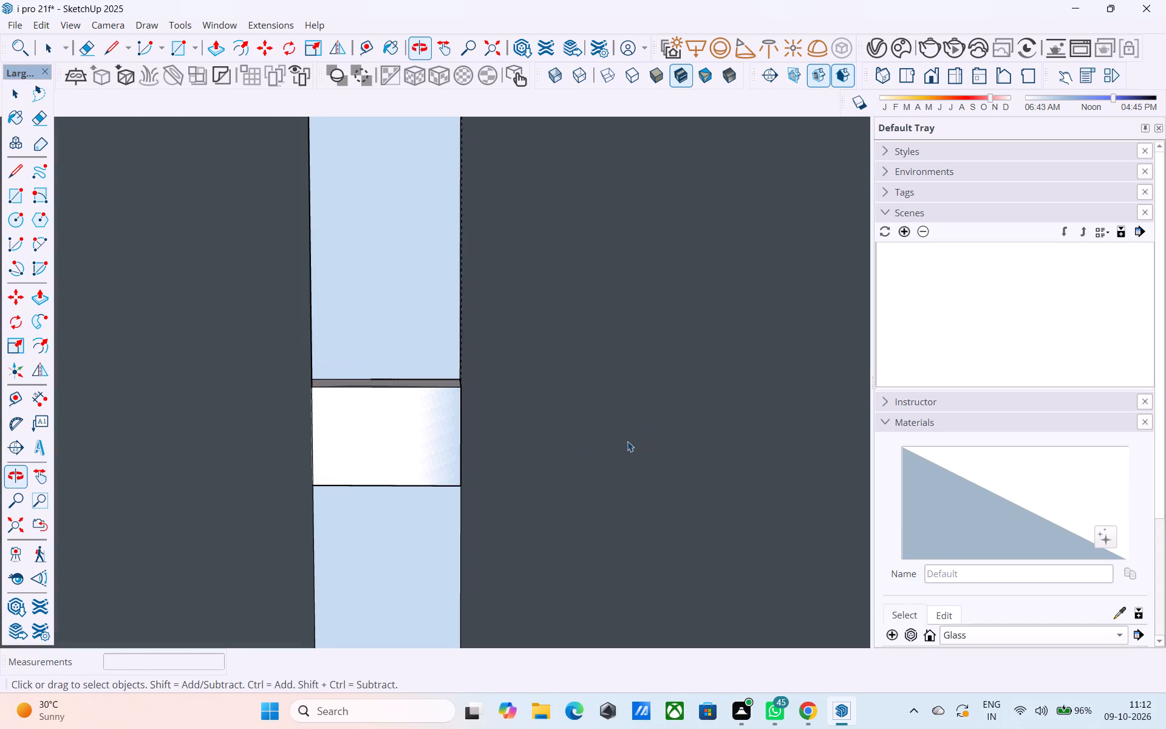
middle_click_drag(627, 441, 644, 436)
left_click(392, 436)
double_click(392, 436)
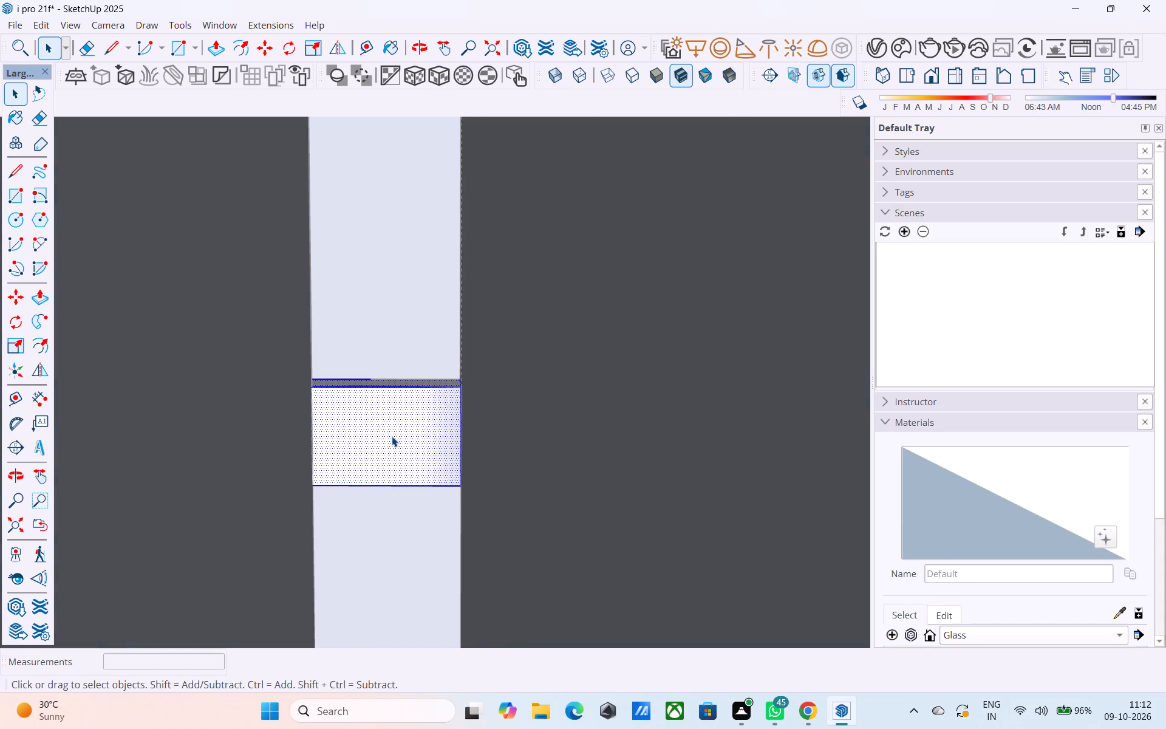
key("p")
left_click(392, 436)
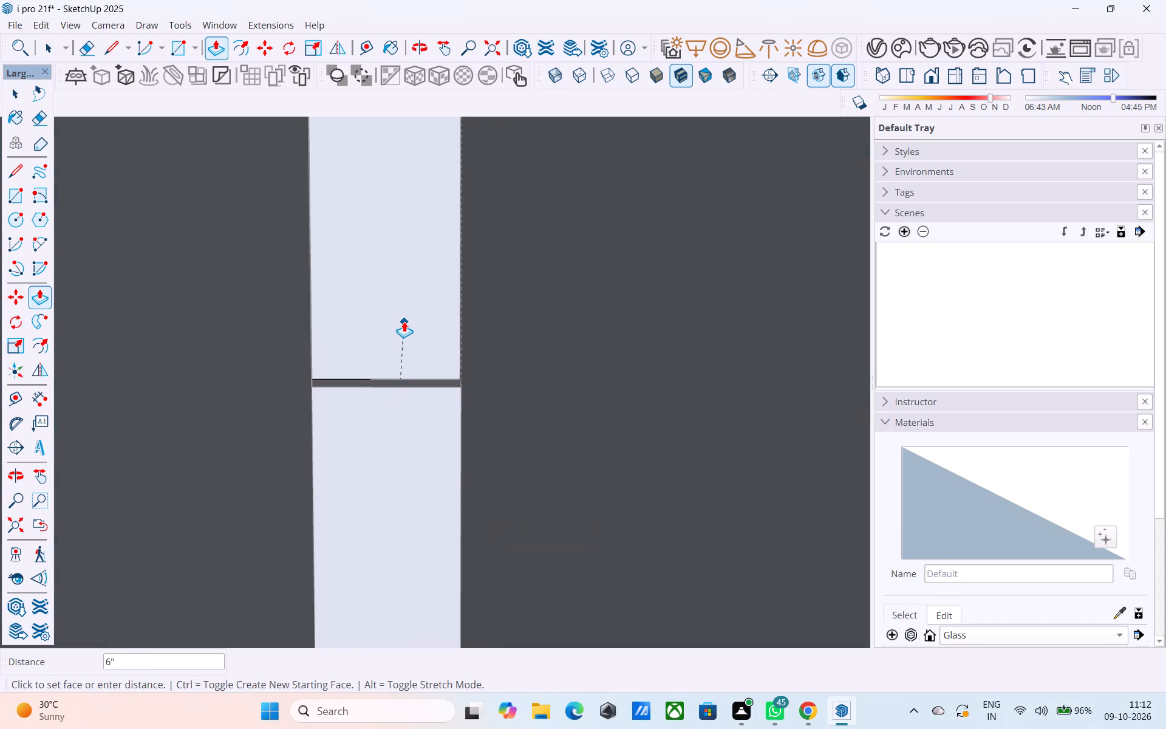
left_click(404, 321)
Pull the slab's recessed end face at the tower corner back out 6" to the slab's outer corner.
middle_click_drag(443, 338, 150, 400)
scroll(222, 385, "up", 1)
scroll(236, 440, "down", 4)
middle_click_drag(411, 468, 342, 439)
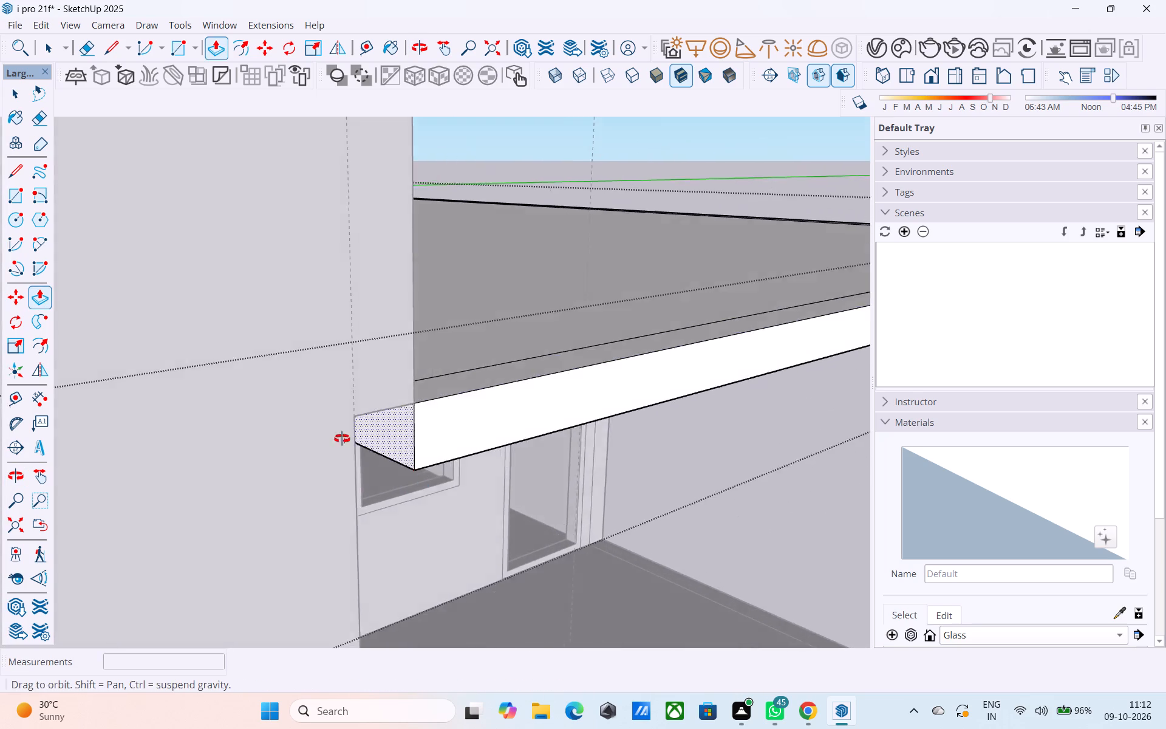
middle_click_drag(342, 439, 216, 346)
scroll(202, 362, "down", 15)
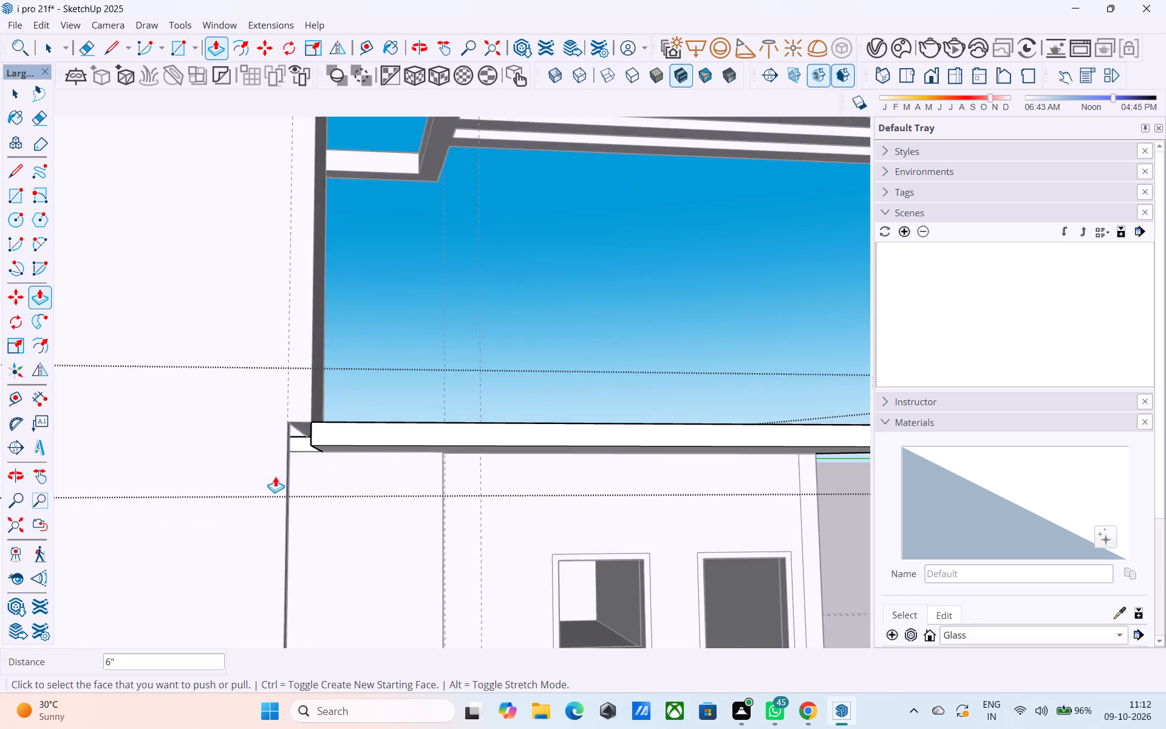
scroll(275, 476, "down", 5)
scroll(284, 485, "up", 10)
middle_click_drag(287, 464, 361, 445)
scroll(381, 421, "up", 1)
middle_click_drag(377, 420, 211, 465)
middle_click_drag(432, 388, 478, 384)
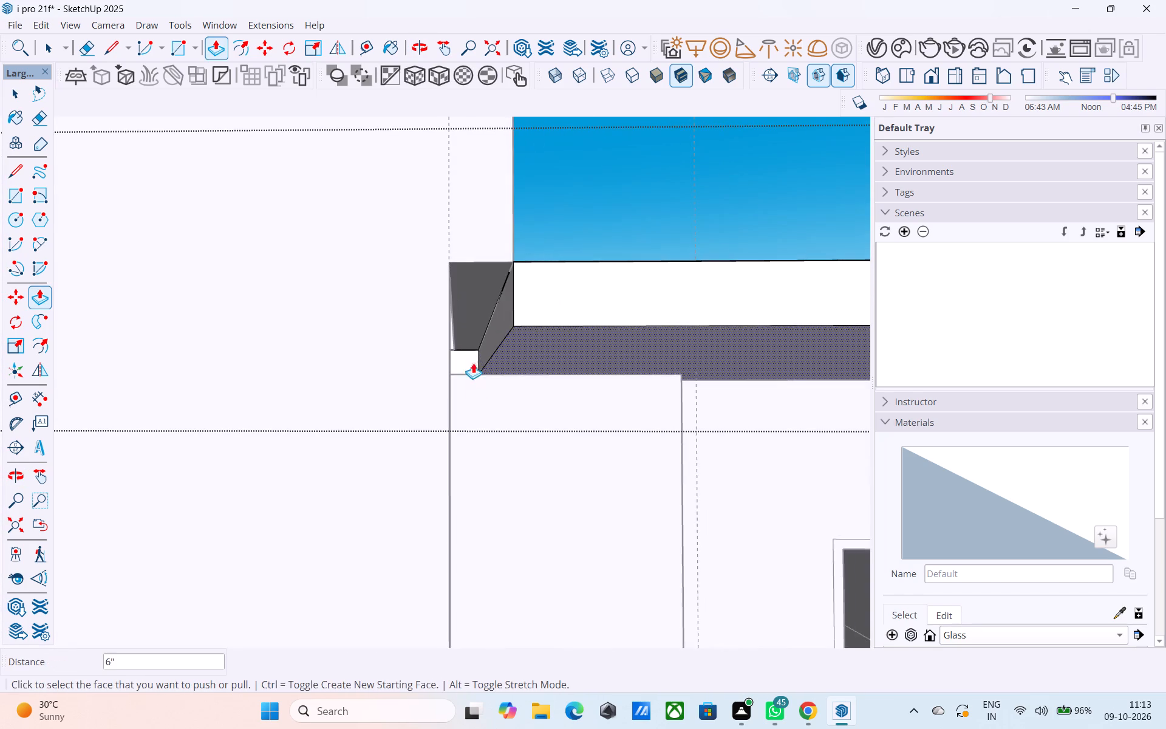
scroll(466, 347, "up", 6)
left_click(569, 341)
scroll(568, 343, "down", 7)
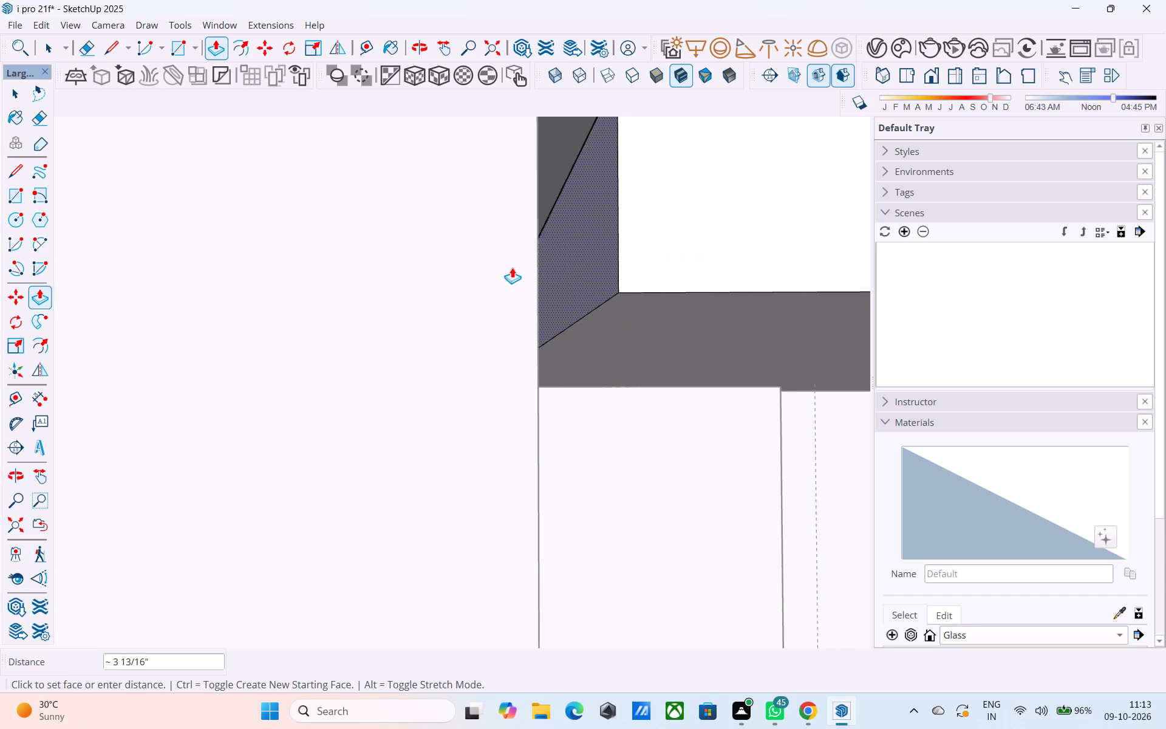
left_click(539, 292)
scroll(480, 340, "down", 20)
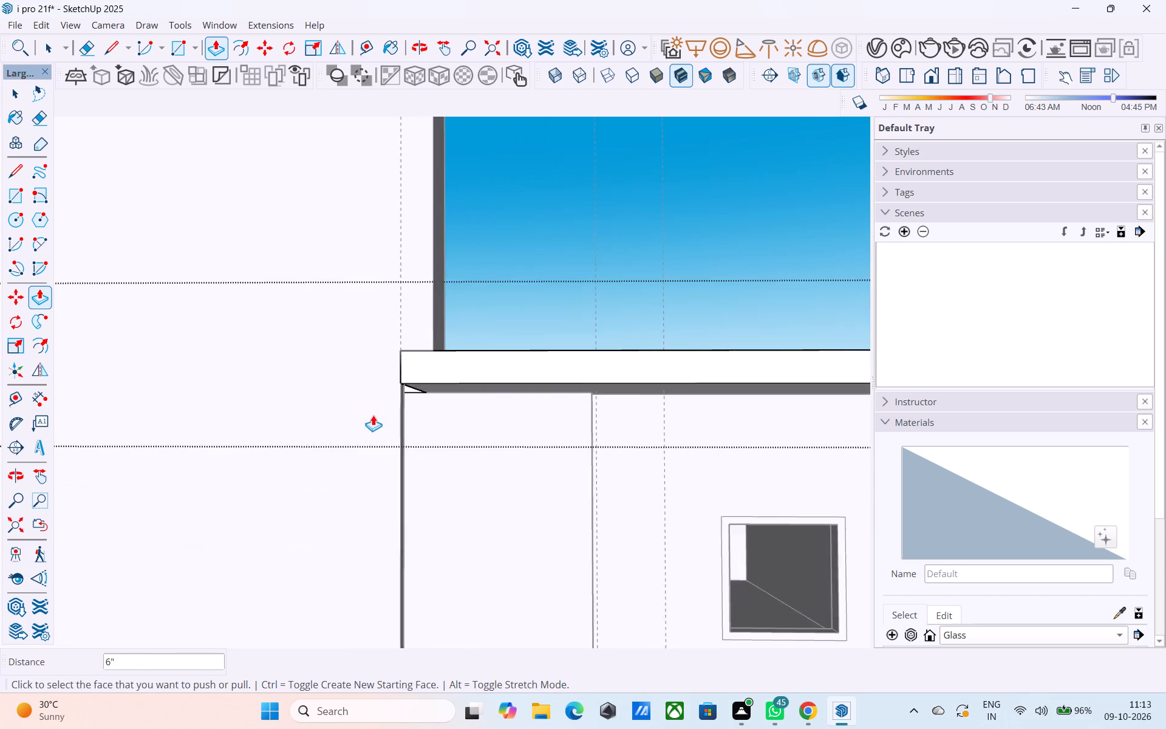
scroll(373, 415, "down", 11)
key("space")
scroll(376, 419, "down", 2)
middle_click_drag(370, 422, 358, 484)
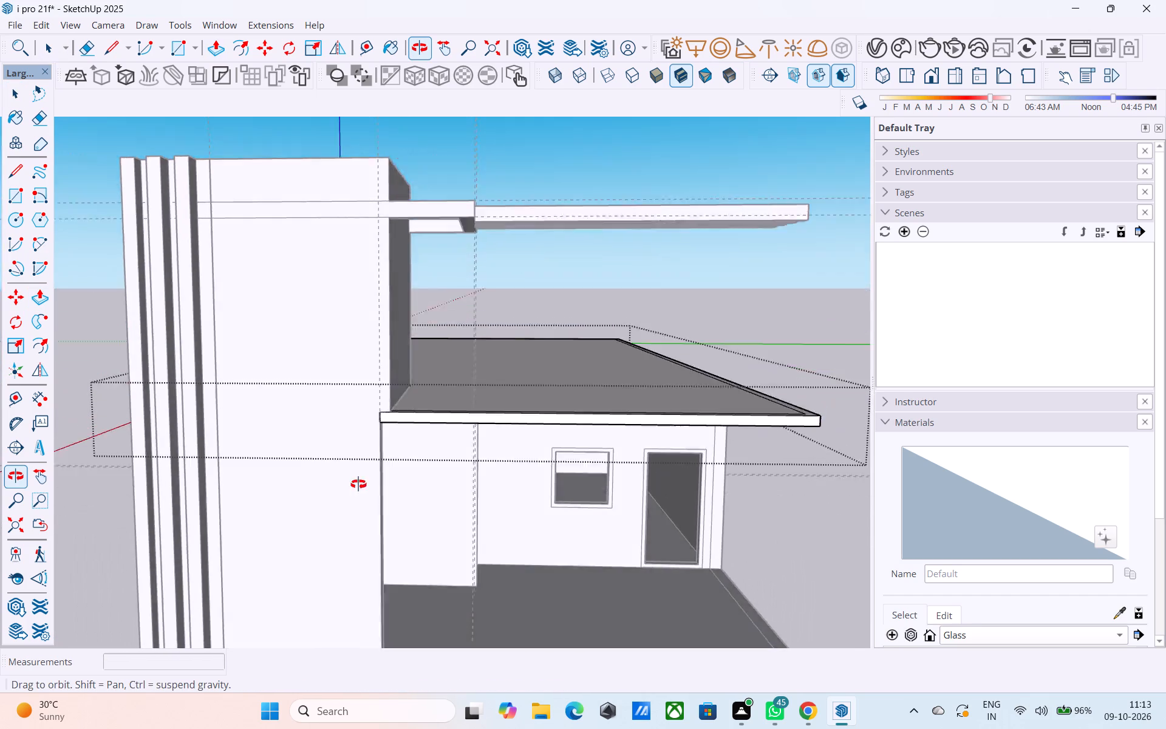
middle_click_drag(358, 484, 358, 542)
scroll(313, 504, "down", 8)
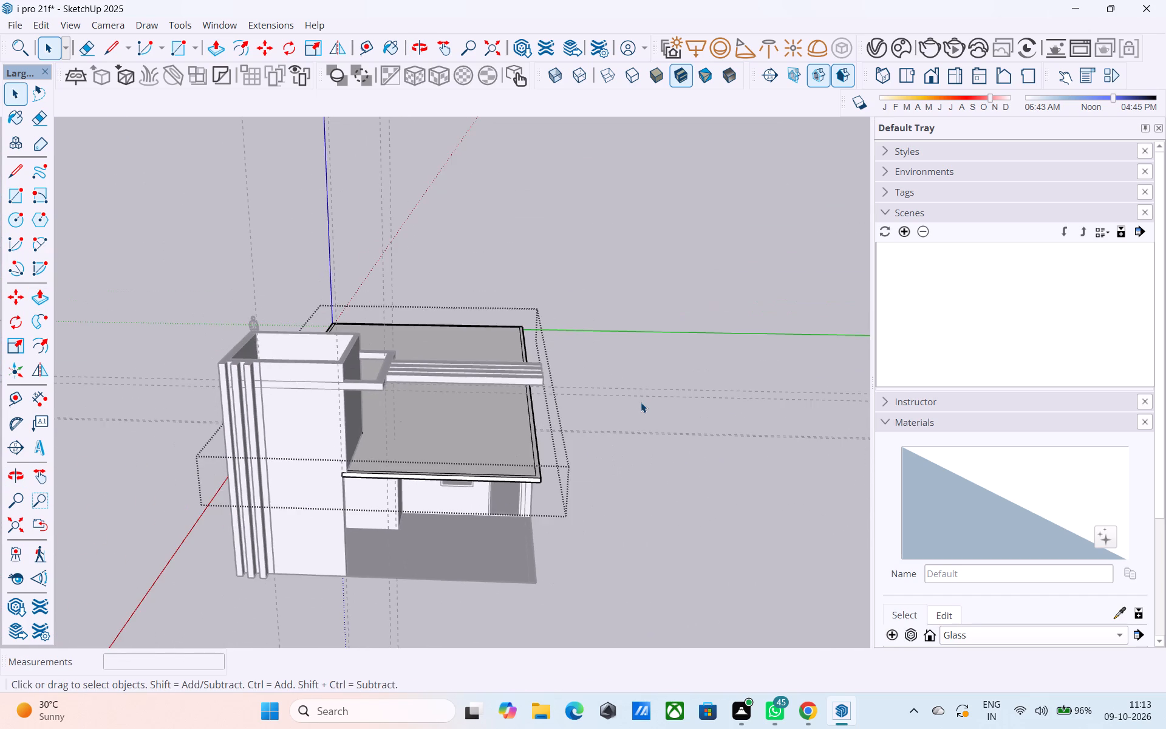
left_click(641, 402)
Push the tower's outer wall face above the roof back to line up with the roof slab's end corner.
middle_click_drag(480, 419, 496, 350)
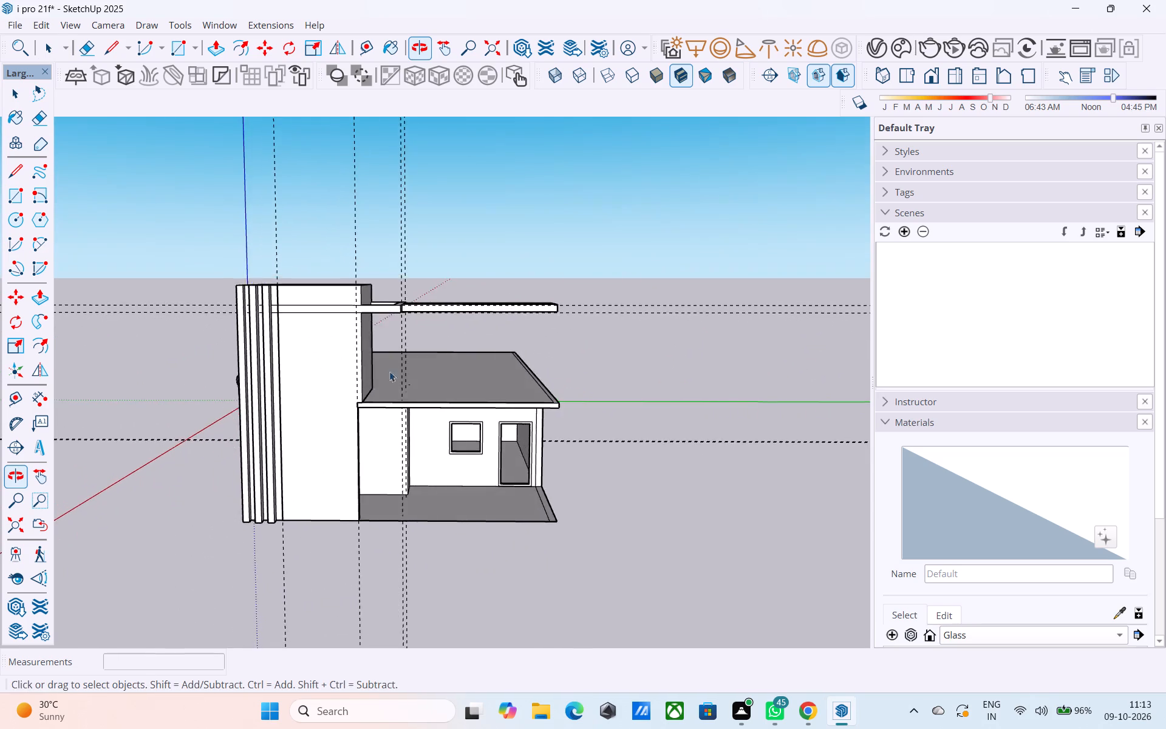
scroll(370, 378, "up", 4)
middle_click_drag(356, 372, 426, 362)
scroll(431, 361, "up", 4)
middle_click_drag(352, 386, 414, 416)
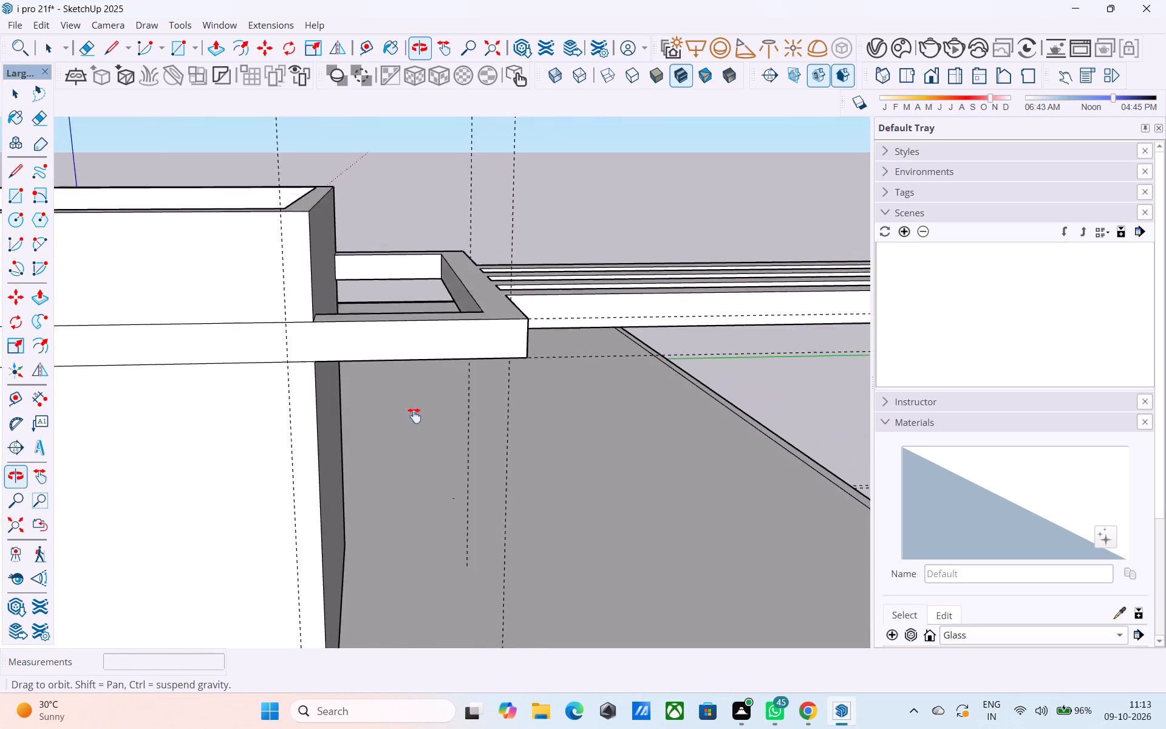
middle_click_drag(414, 416, 414, 391)
left_click(321, 442)
middle_click_drag(326, 447, 350, 364, "shift")
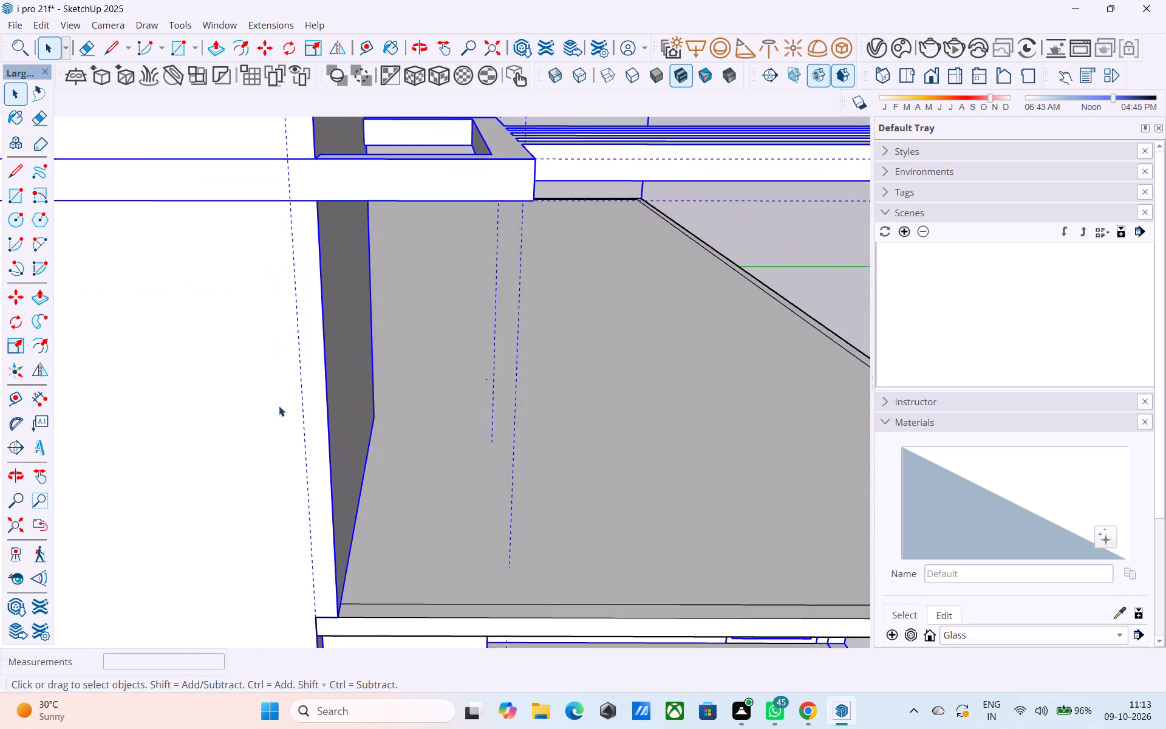
scroll(279, 412, "down", 6)
middle_click_drag(394, 434, 305, 443)
double_click(305, 443)
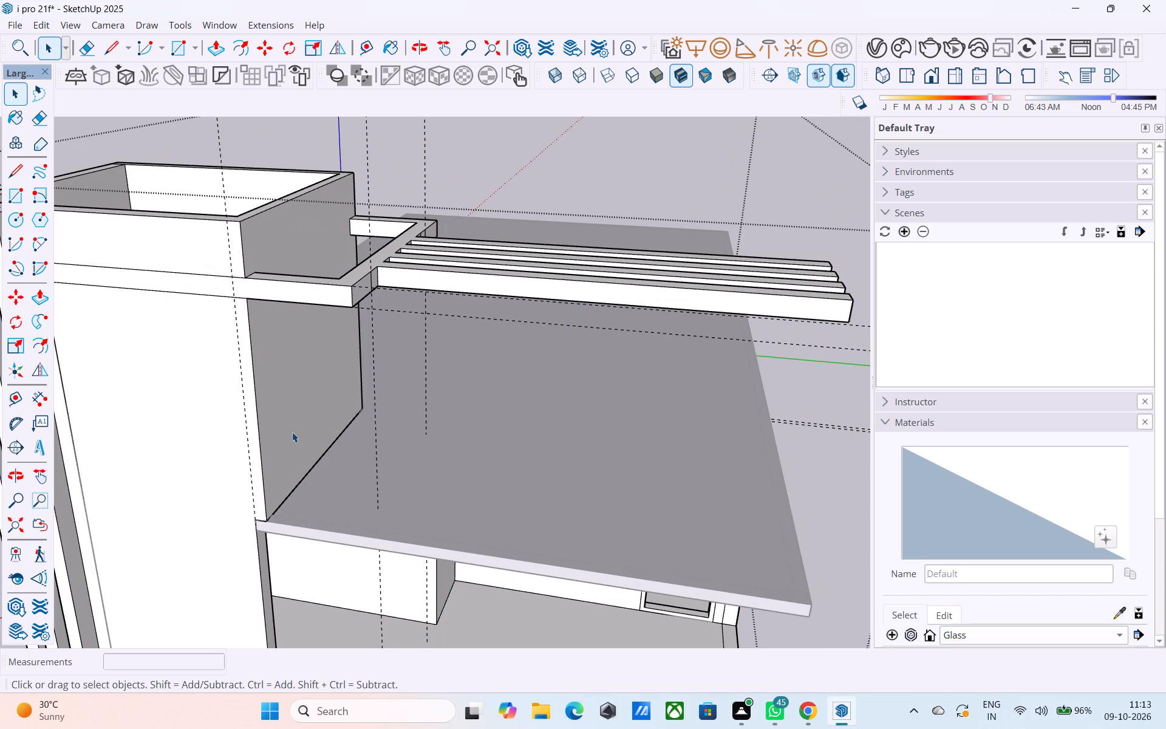
left_click(292, 432)
key("p")
left_click(289, 430)
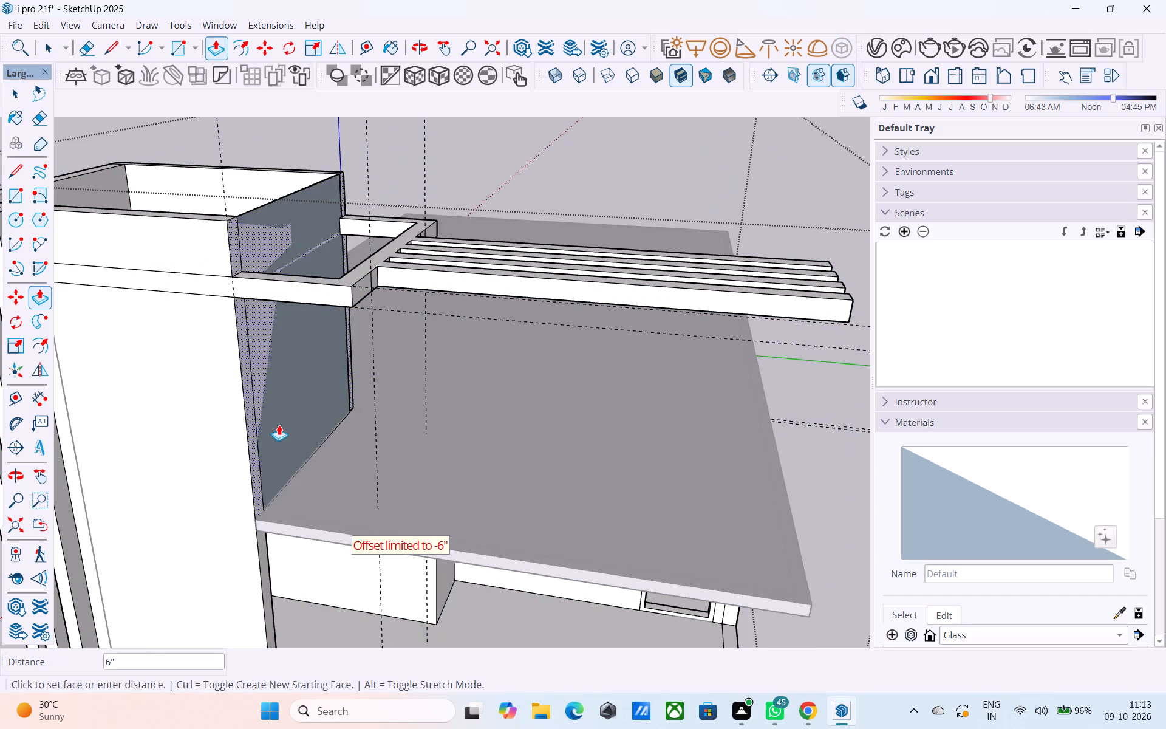
left_click(254, 529)
Pull the inner face of the tower's roof-side wall 6" into the tower to give the wall thickness.
middle_click_drag(310, 460, 320, 496)
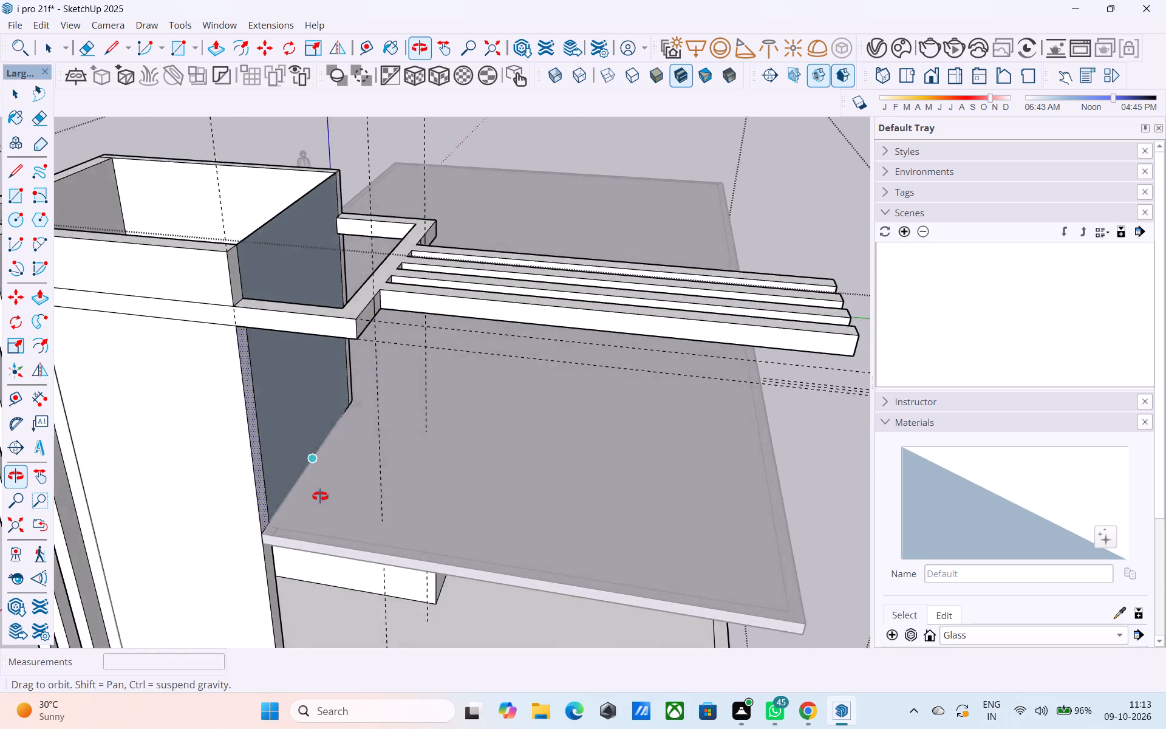
middle_click_drag(320, 496, 626, 614)
scroll(626, 614, "up", 1)
middle_click_drag(369, 466, 476, 459)
scroll(349, 431, "down", 2)
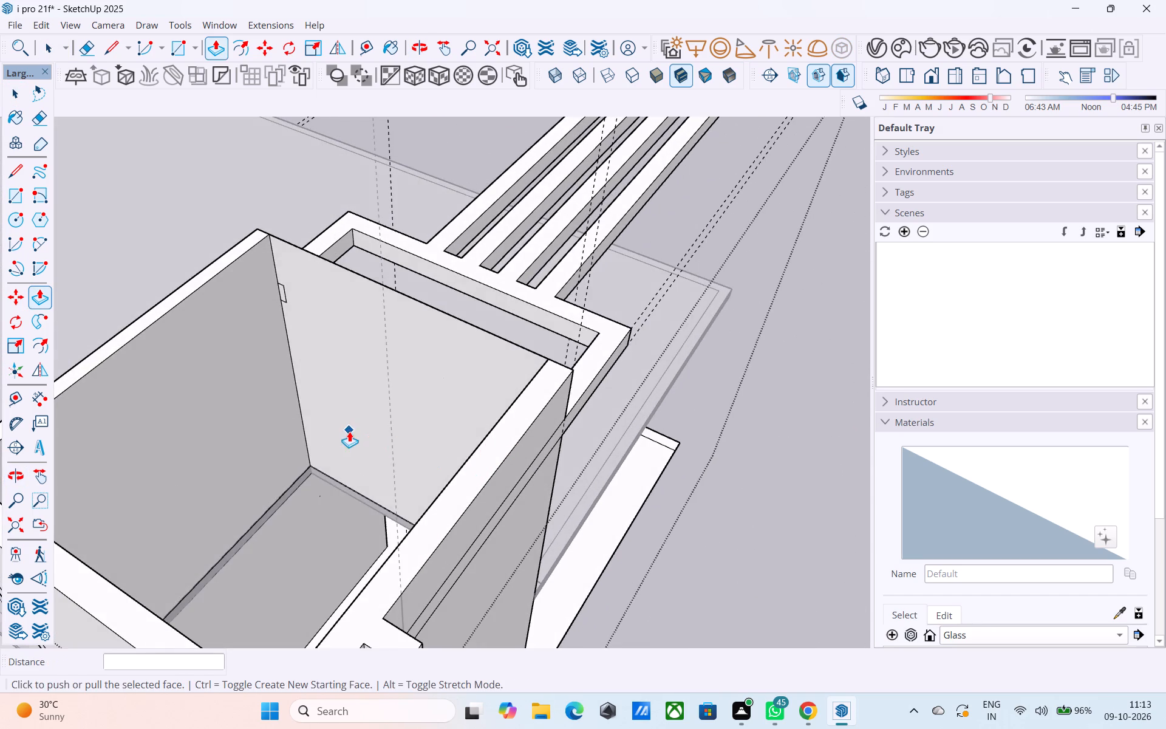
scroll(349, 431, "down", 2)
middle_click_drag(377, 432, 14, 379)
middle_click_drag(374, 324, 178, 323)
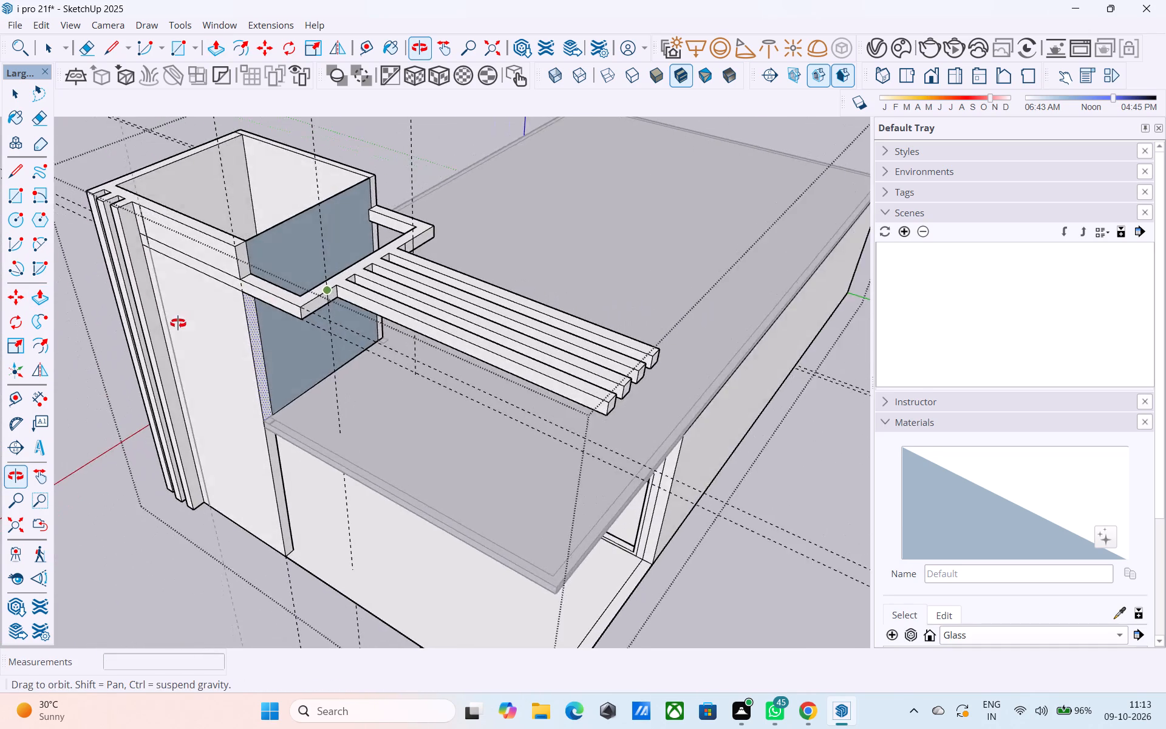
middle_click_drag(178, 323, 146, 318)
scroll(315, 286, "up", 7)
middle_click_drag(227, 277, 473, 330)
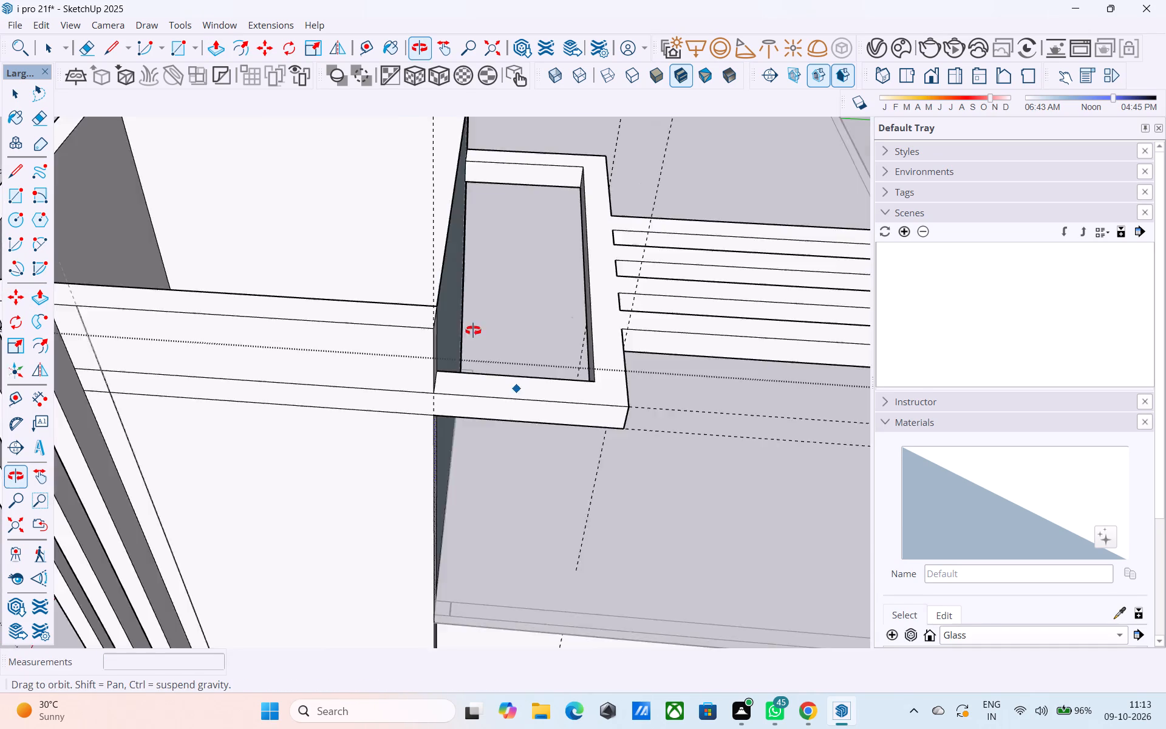
middle_click_drag(473, 330, 723, 352)
key("space")
left_click(551, 304)
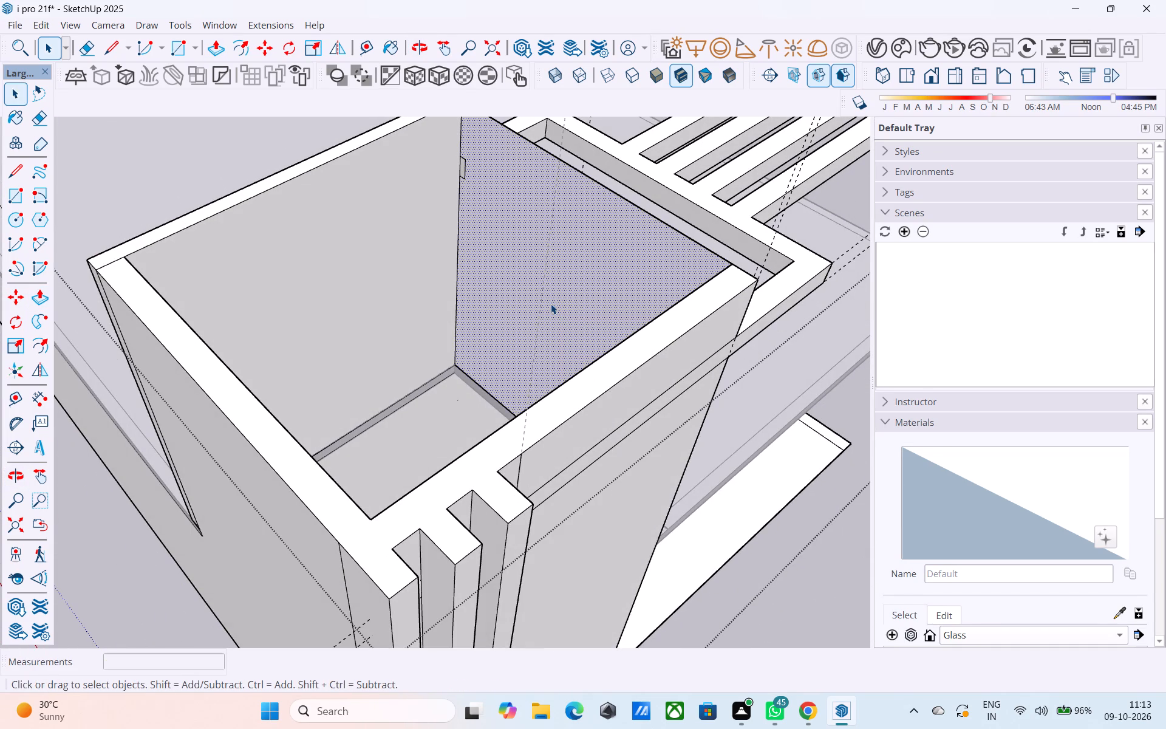
key("p")
left_click(551, 304)
type("6\"")
key("Return")
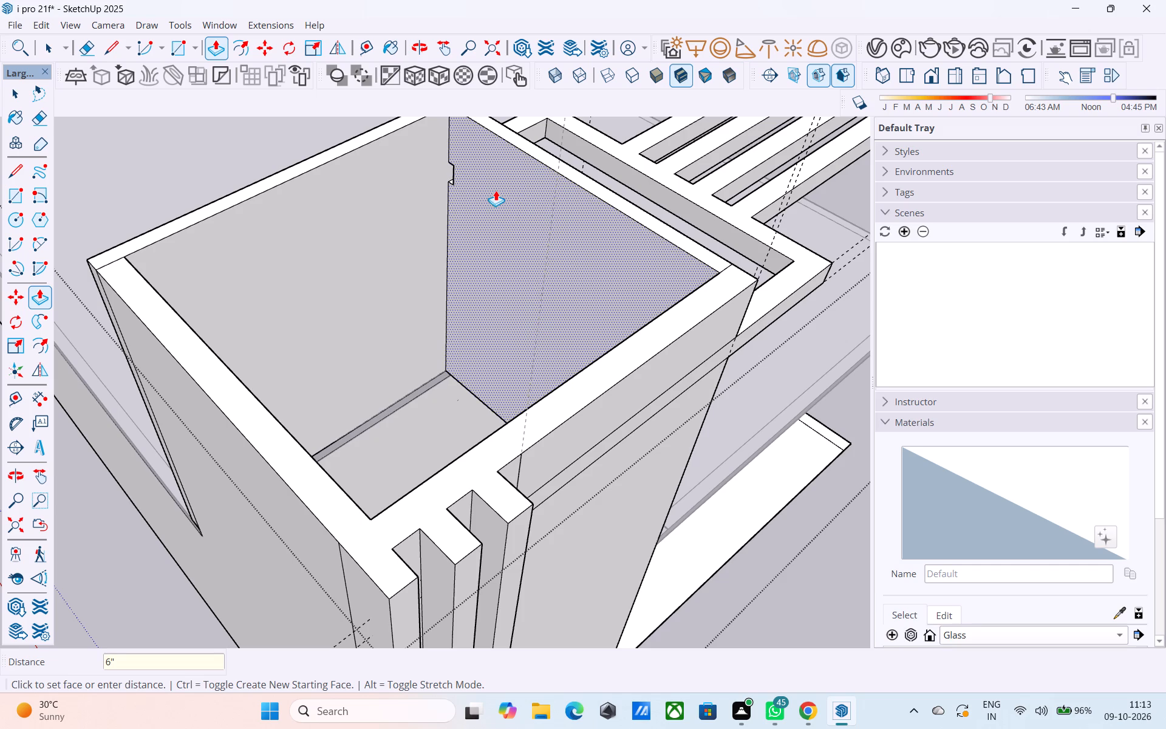
Draw a 9" high rectangle over the small notch in the tower's inside corner.
key("r")
left_click(449, 165)
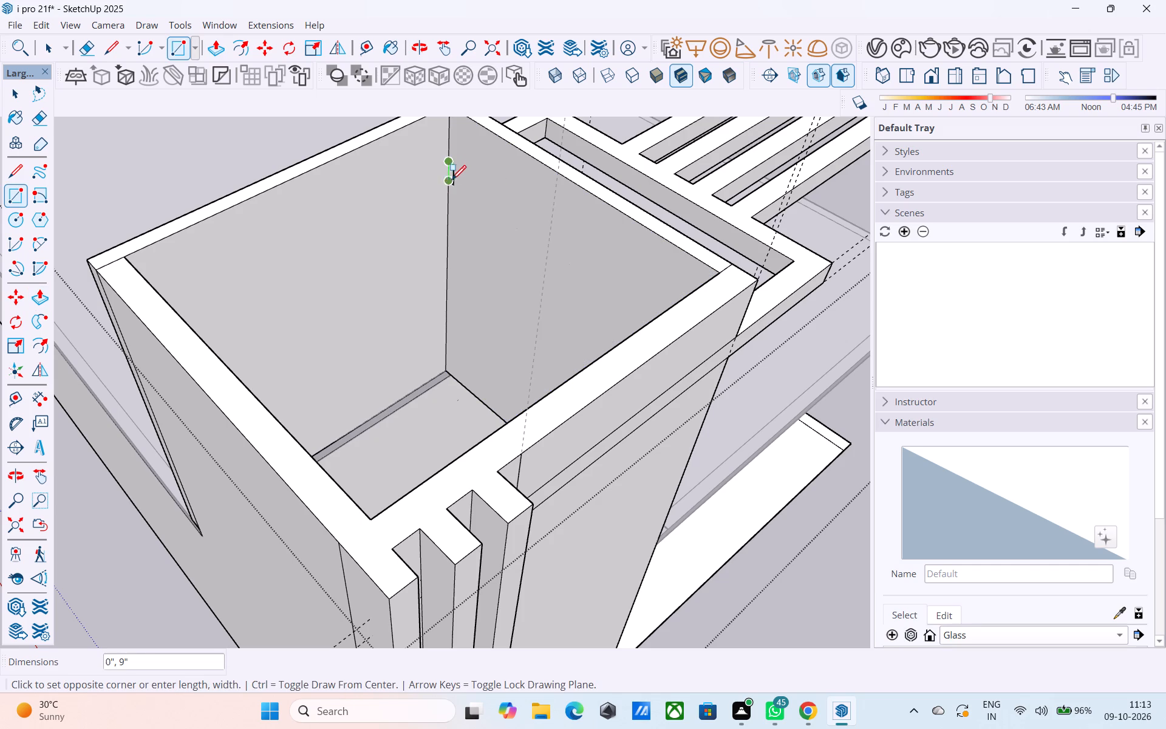
left_click(452, 182)
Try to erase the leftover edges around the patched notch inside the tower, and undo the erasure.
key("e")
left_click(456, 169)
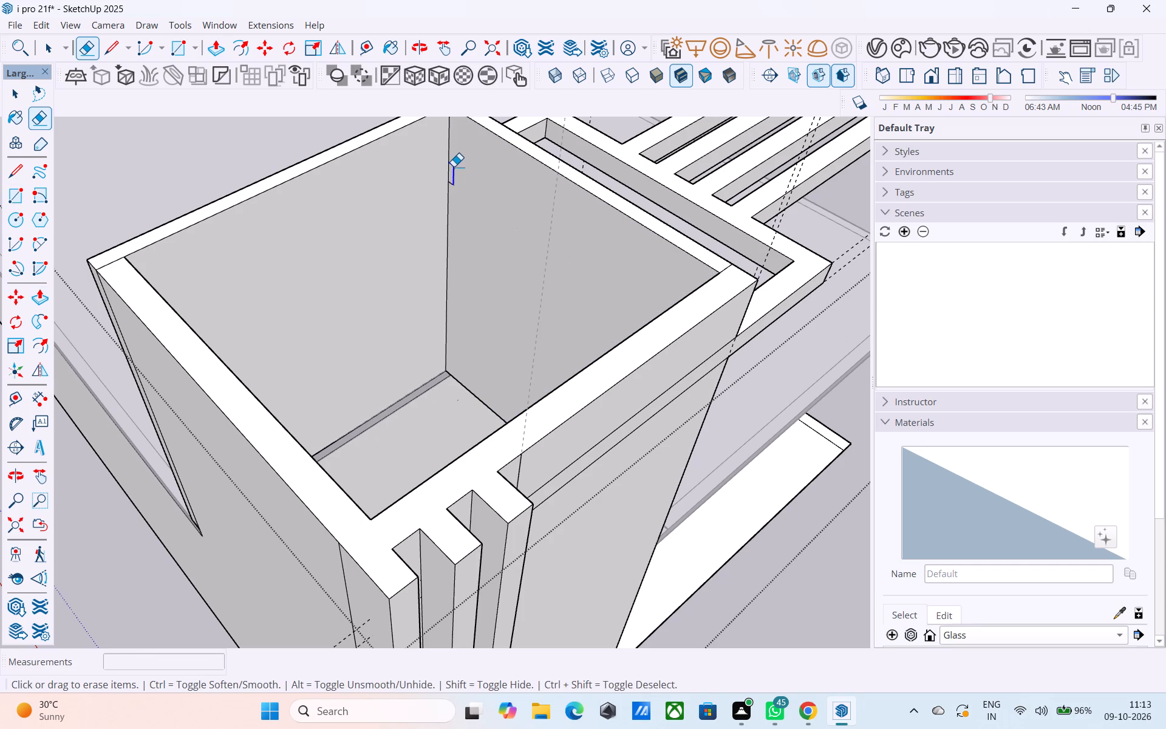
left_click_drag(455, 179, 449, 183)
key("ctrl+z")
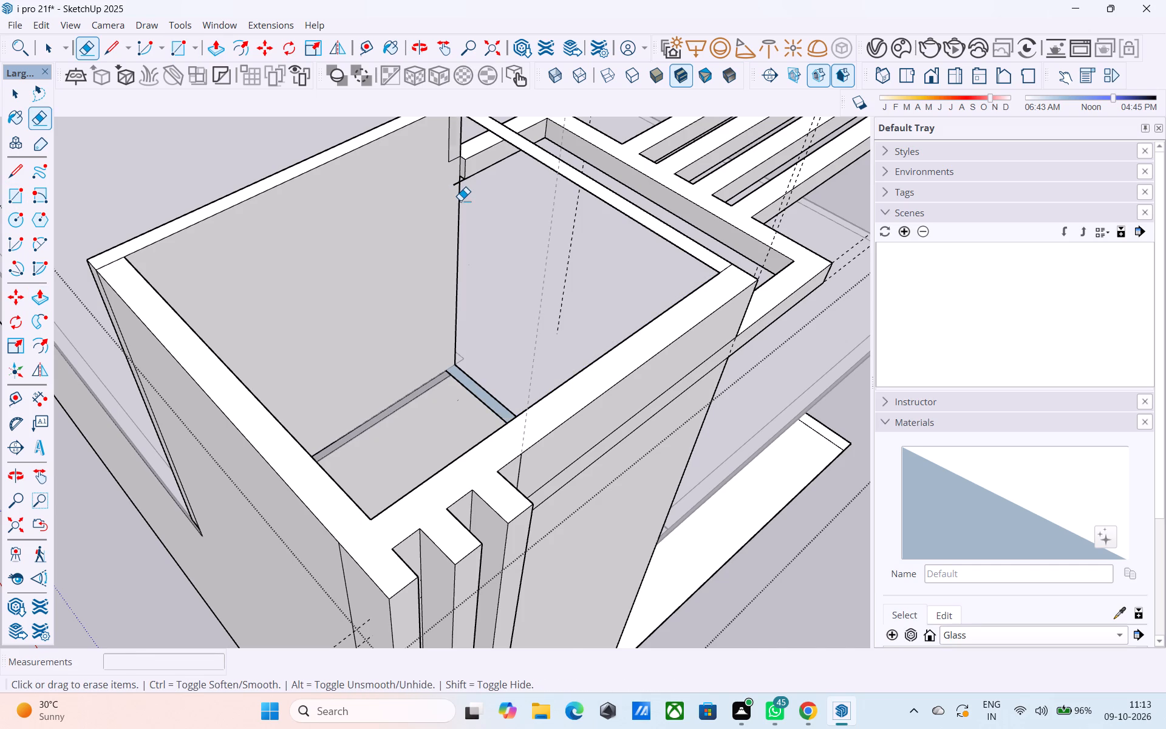
Erase the leftover edge of the notch patch inside the tower and finish editing the tower.
scroll(460, 200, "up", 6)
left_click(449, 175)
scroll(461, 210, "down", 10)
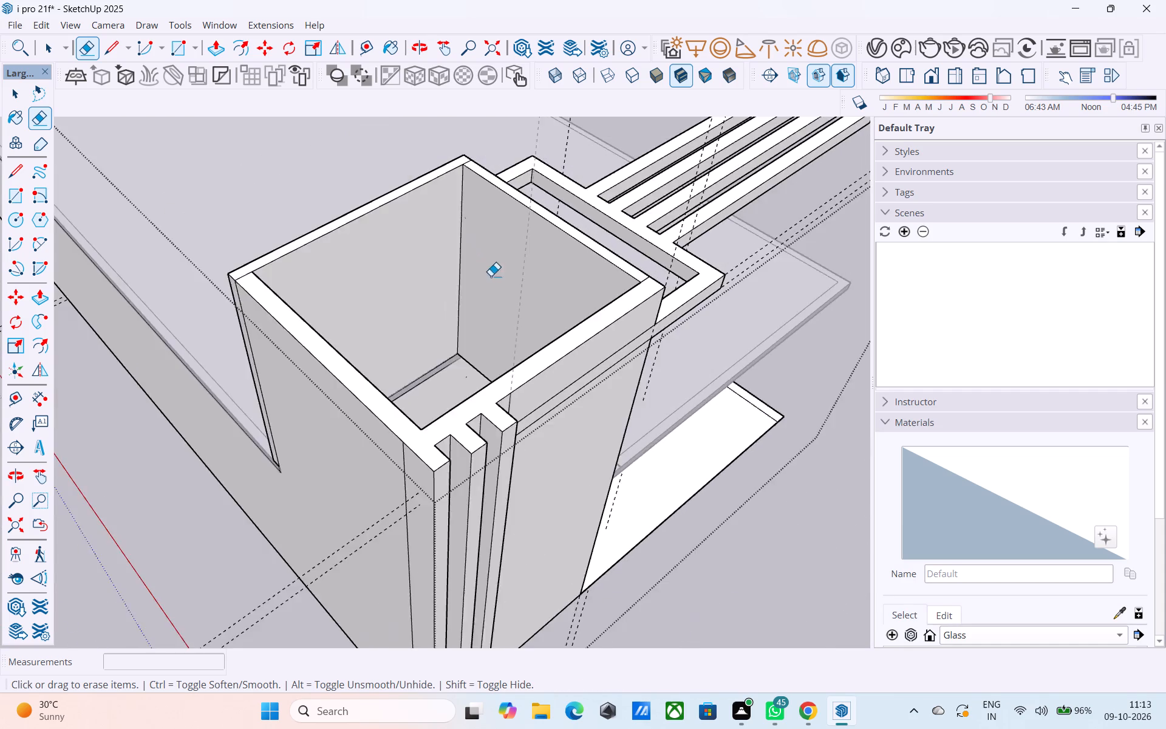
middle_click_drag(491, 277, 335, 203)
scroll(434, 287, "down", 8)
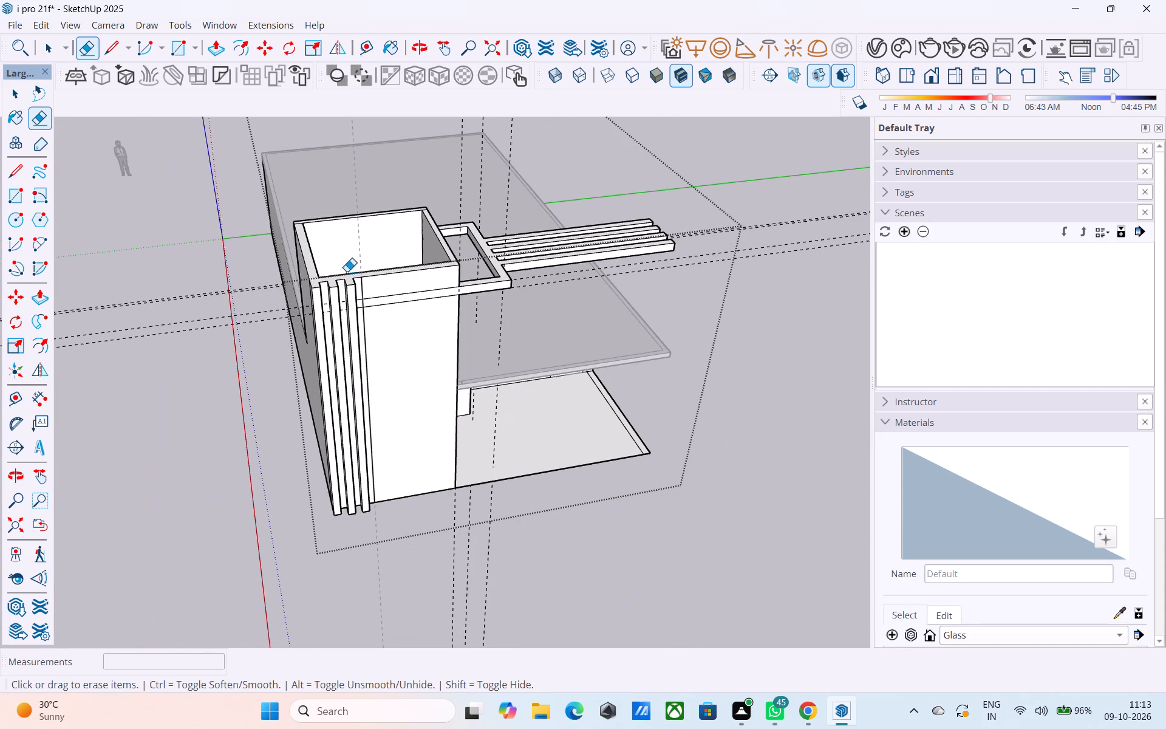
key("space")
left_click(823, 342)
Delete the short line crossing the roof slab's border strip at the tower's outer corner.
middle_click_drag(581, 356, 407, 348)
scroll(351, 377, "up", 12)
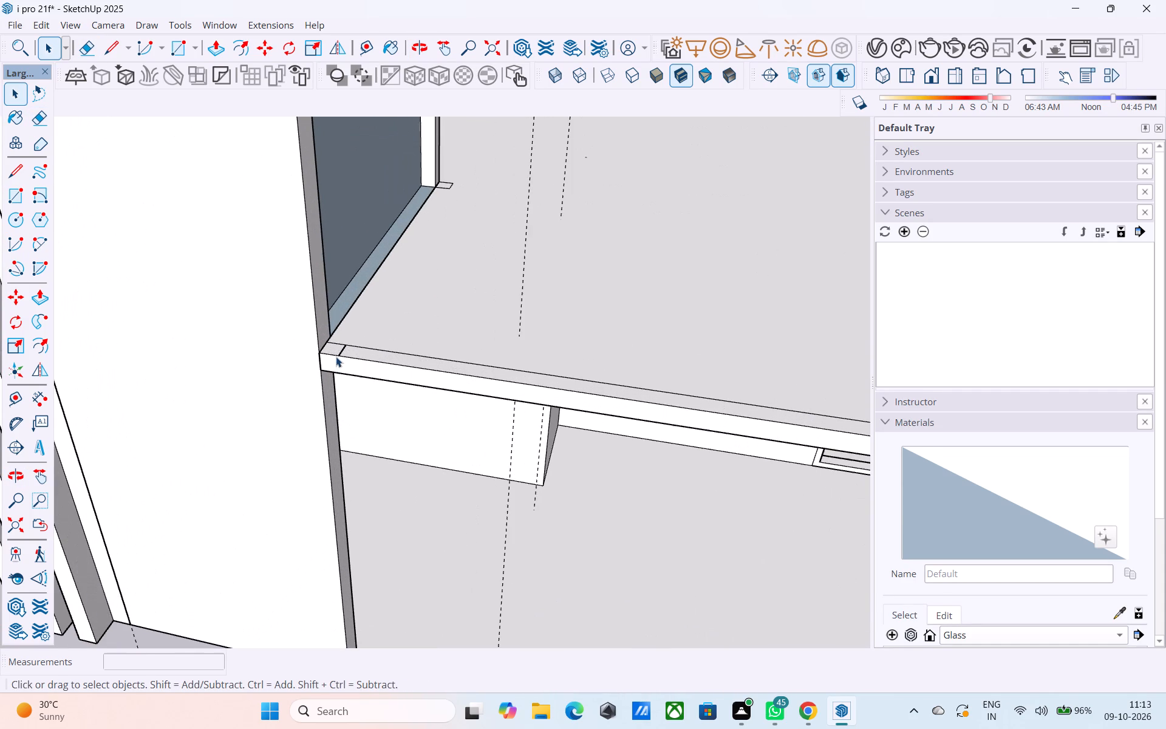
left_click(340, 351)
key("Delete")
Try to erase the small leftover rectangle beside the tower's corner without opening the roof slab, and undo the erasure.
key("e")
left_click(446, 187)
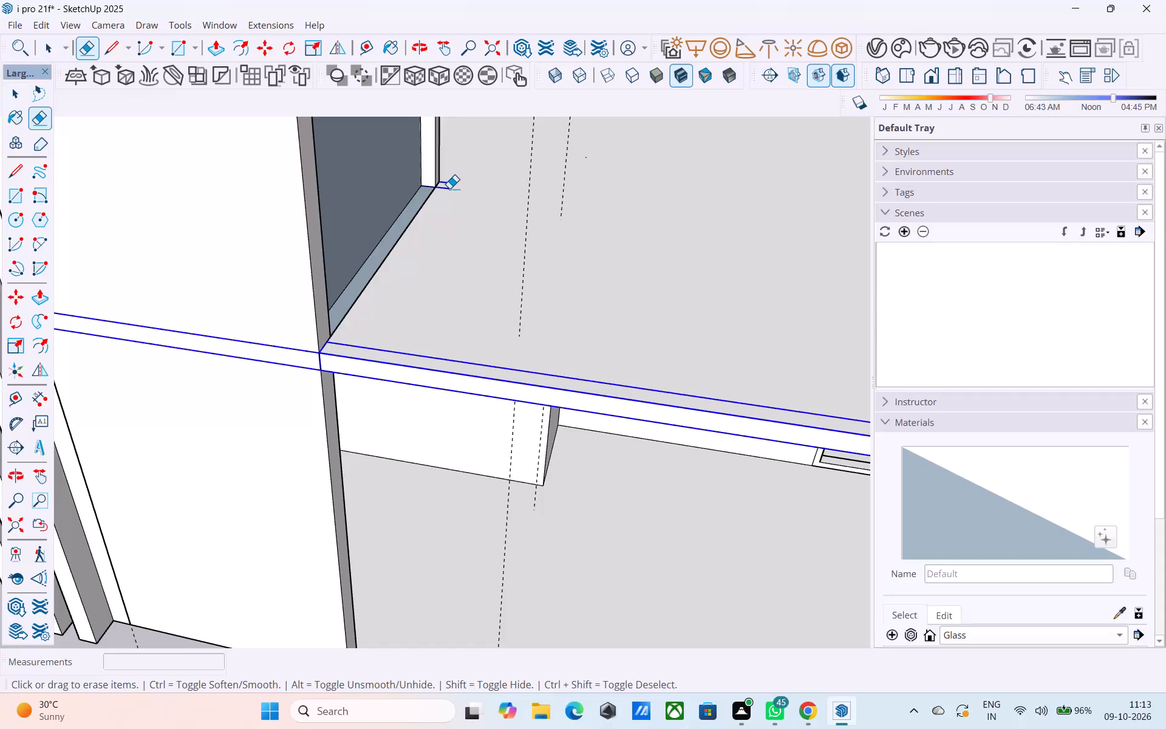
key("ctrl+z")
Open the roof slab for editing, erase the small leftover rectangle beside the tower's corner, and finish editing the slab.
key("space")
double_click(449, 216)
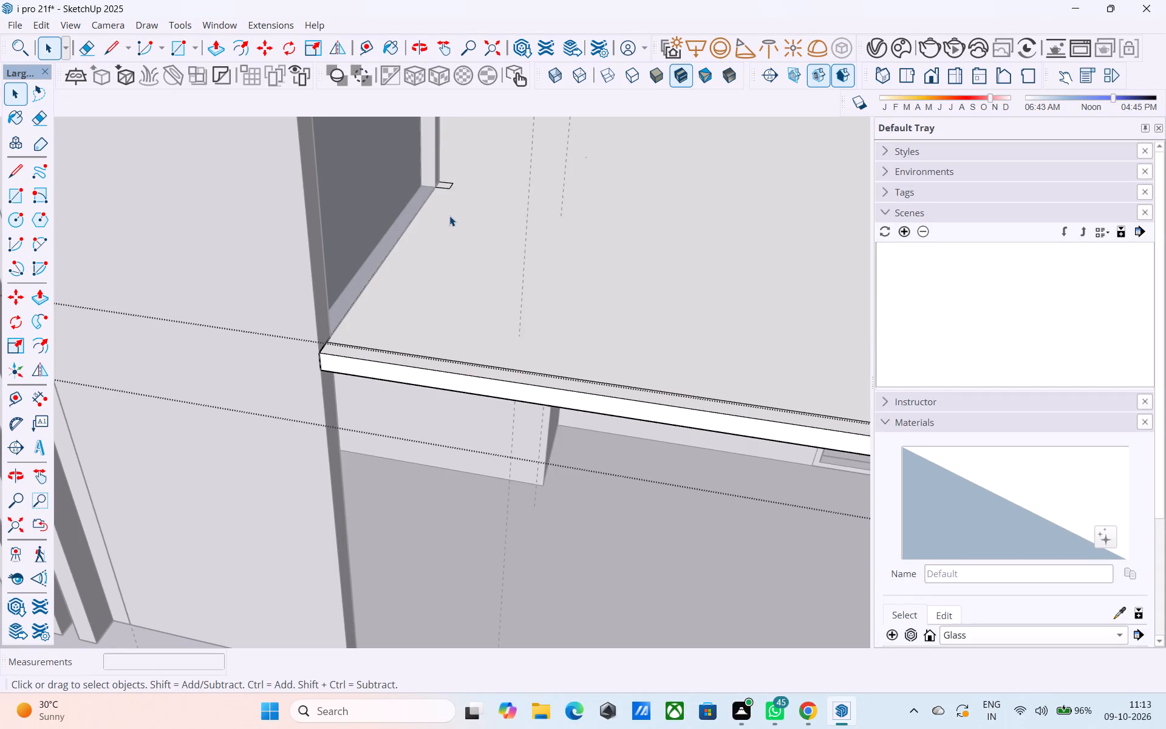
key("e")
left_click_drag(453, 180, 443, 213)
key("space")
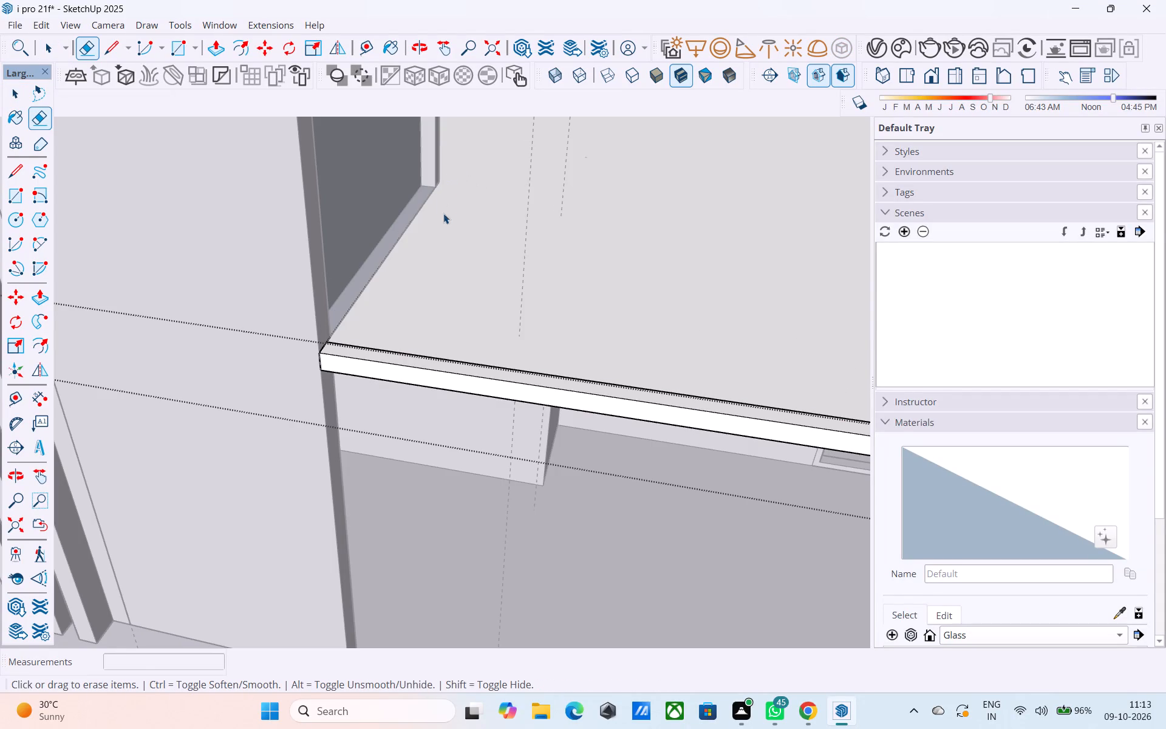
scroll(443, 214, "down", 10)
left_click(748, 295)
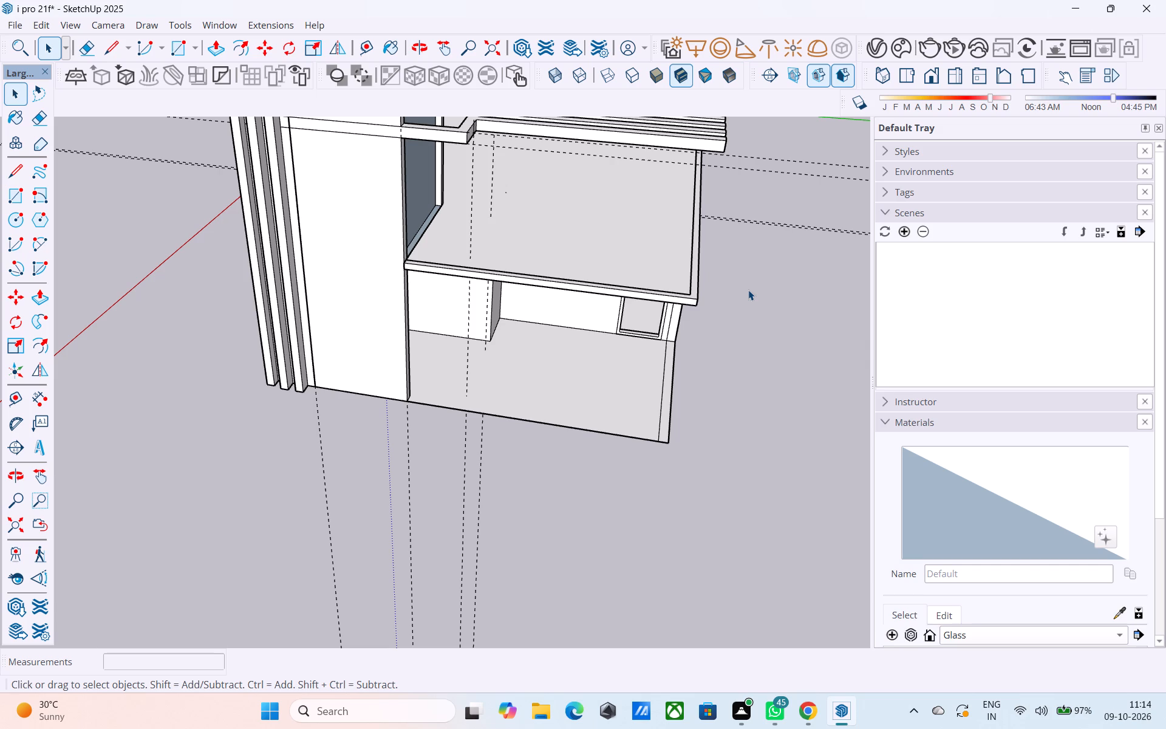
Open the tower for editing at the wall end beside the glass panel.
scroll(576, 254, "down", 1)
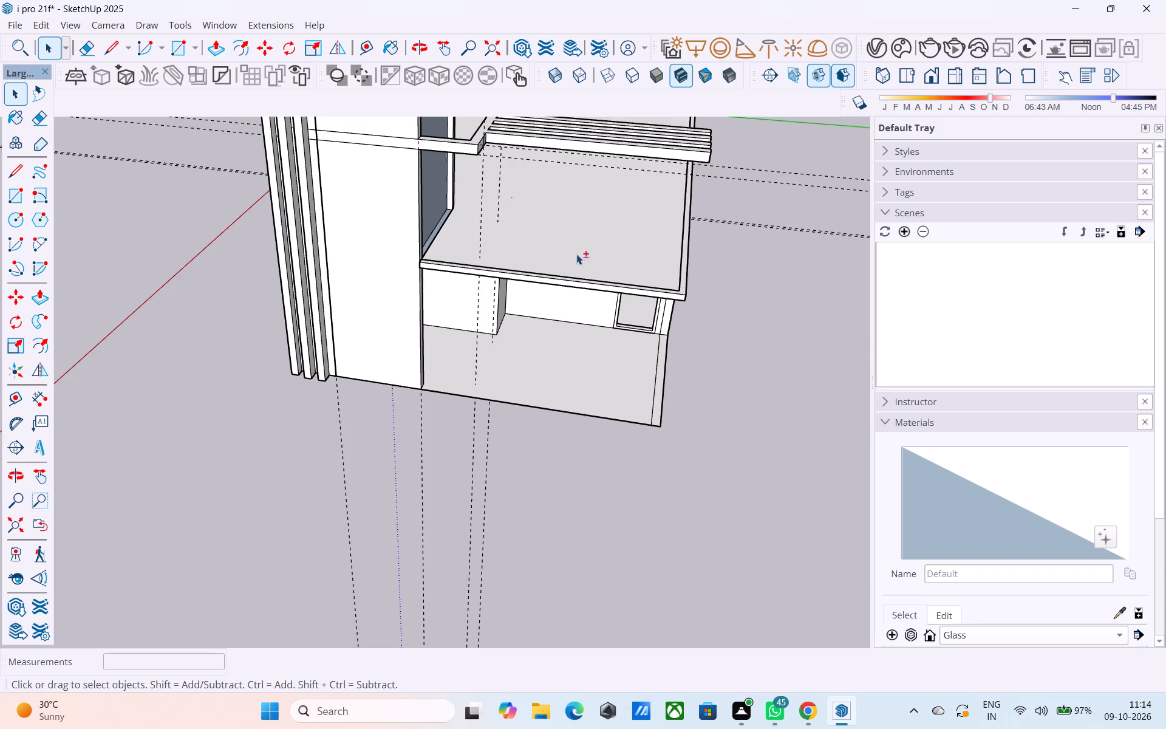
middle_click_drag(576, 254, 323, 457, "shift")
scroll(288, 320, "up", 5)
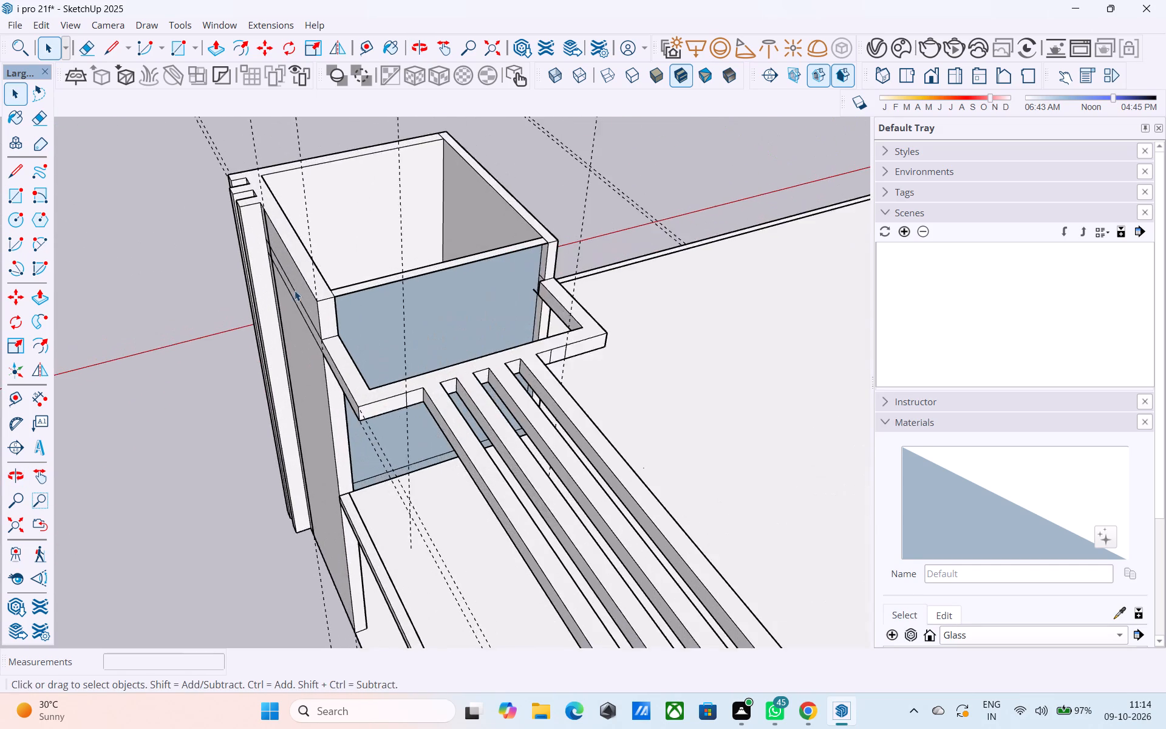
scroll(295, 290, "up", 3)
left_click(341, 335)
triple_click(341, 334)
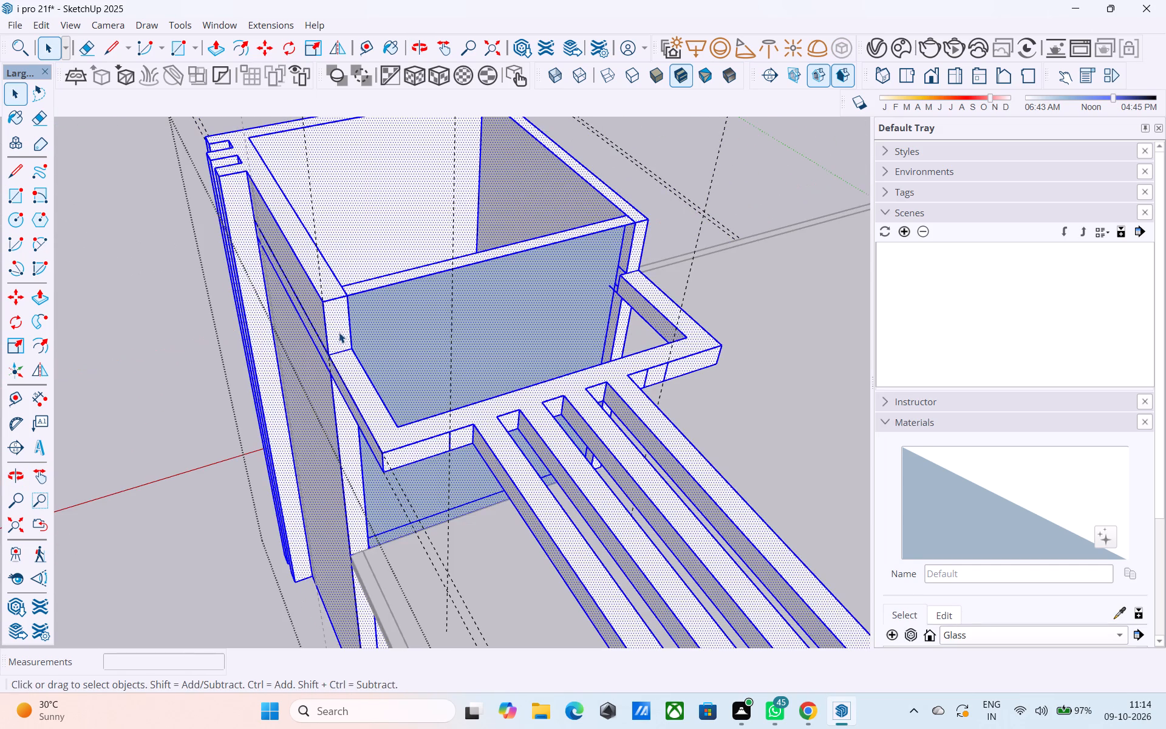
double_click(339, 332)
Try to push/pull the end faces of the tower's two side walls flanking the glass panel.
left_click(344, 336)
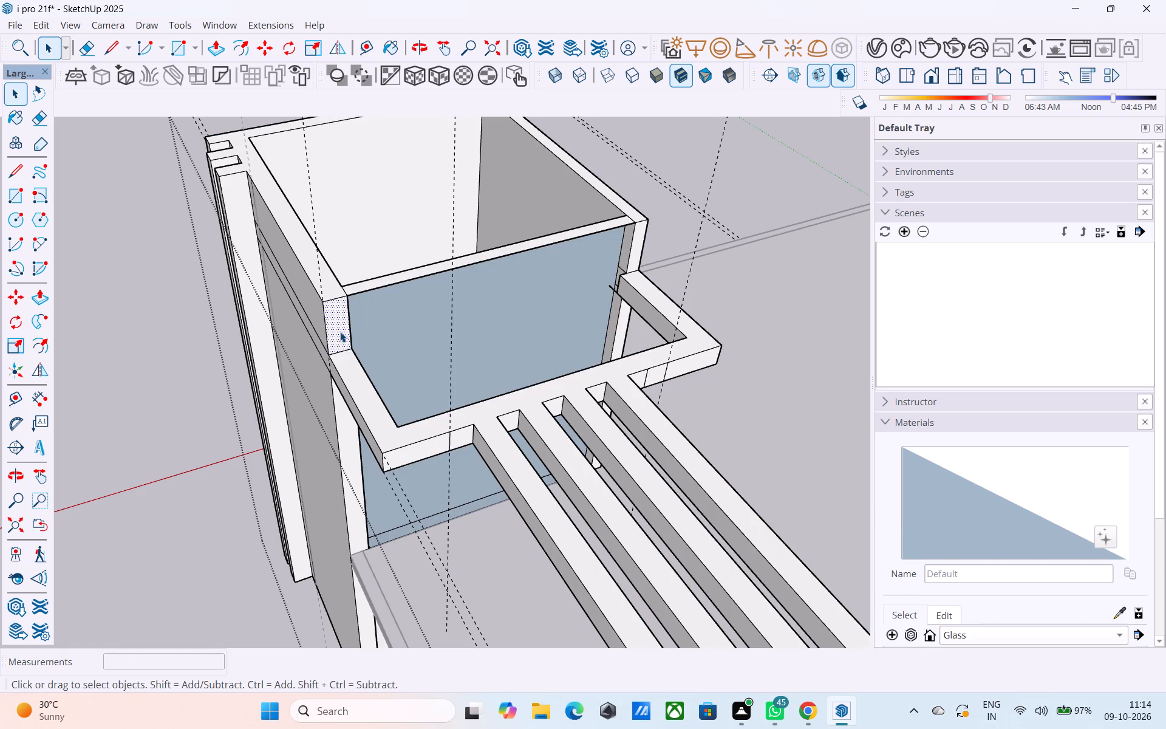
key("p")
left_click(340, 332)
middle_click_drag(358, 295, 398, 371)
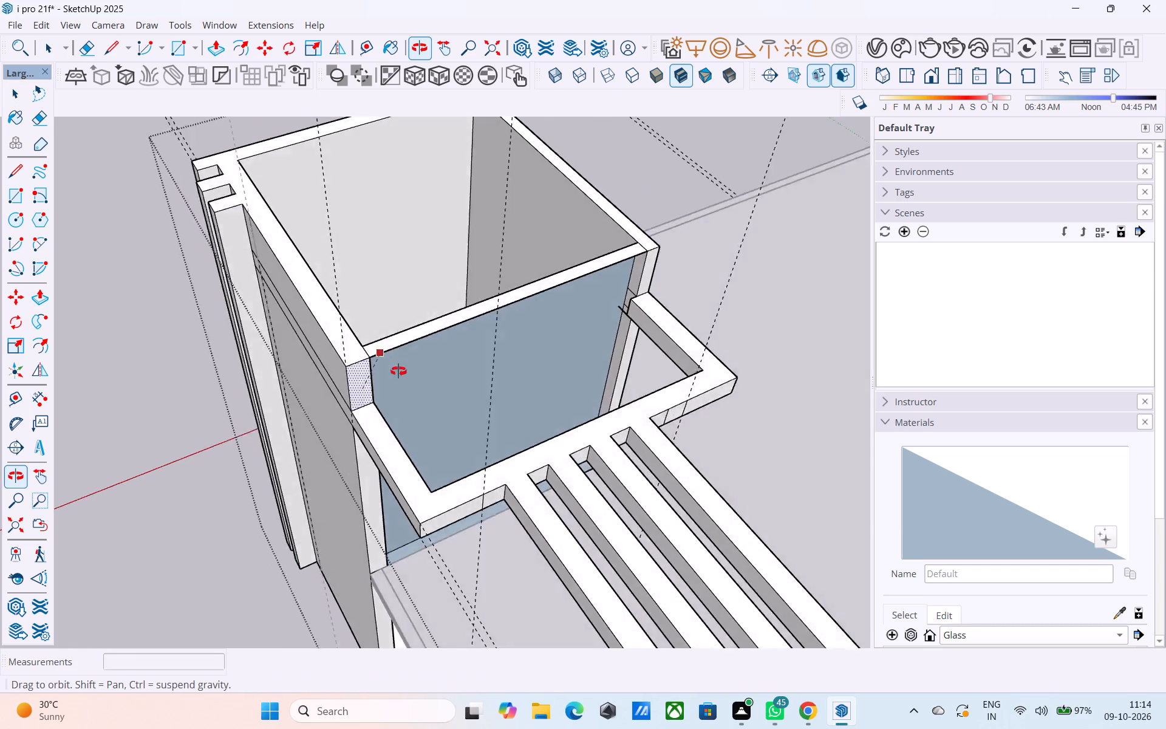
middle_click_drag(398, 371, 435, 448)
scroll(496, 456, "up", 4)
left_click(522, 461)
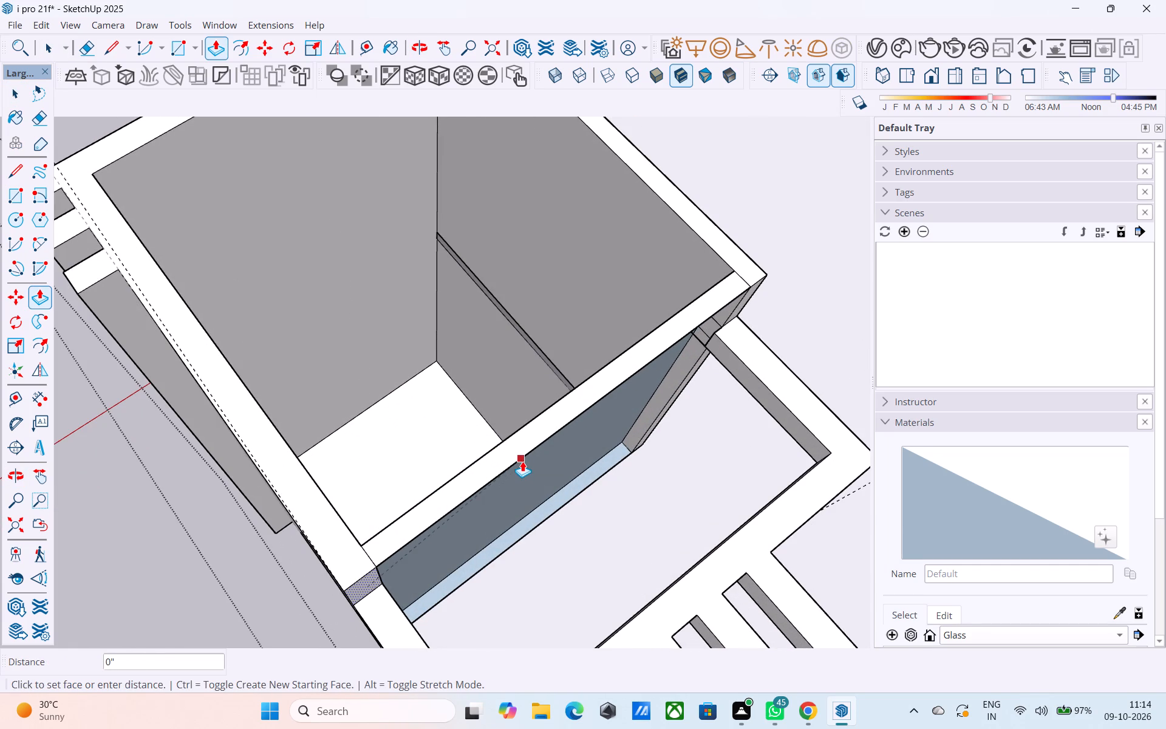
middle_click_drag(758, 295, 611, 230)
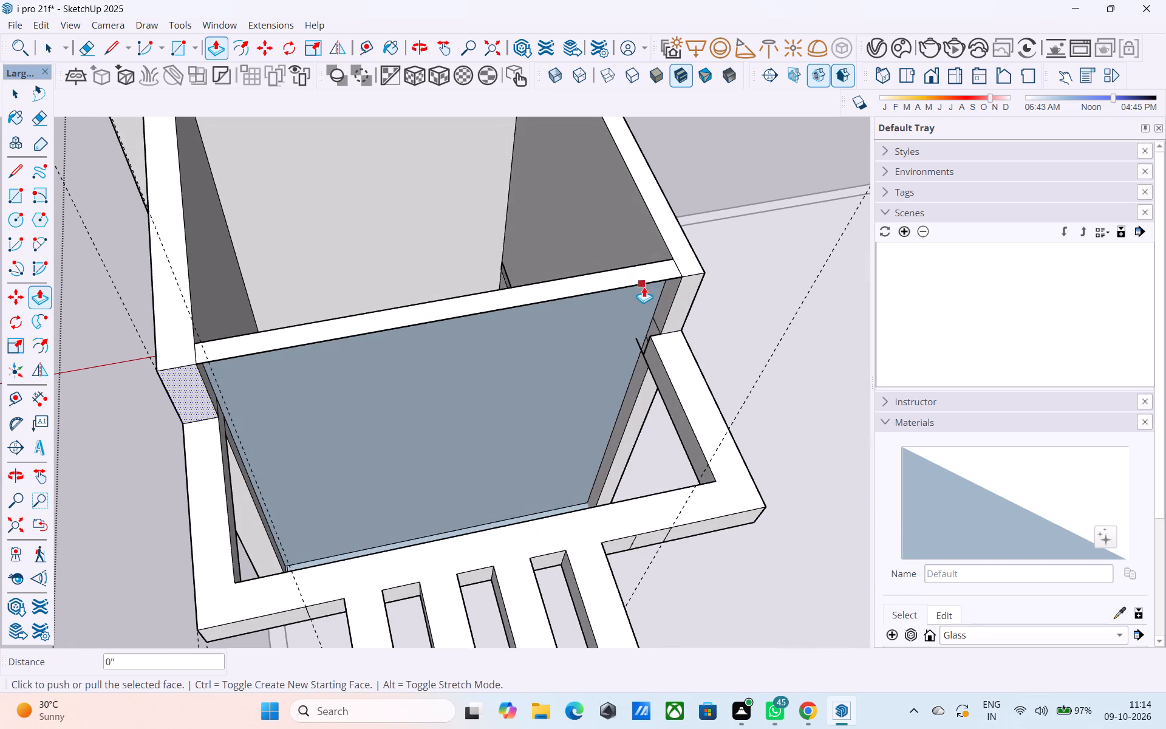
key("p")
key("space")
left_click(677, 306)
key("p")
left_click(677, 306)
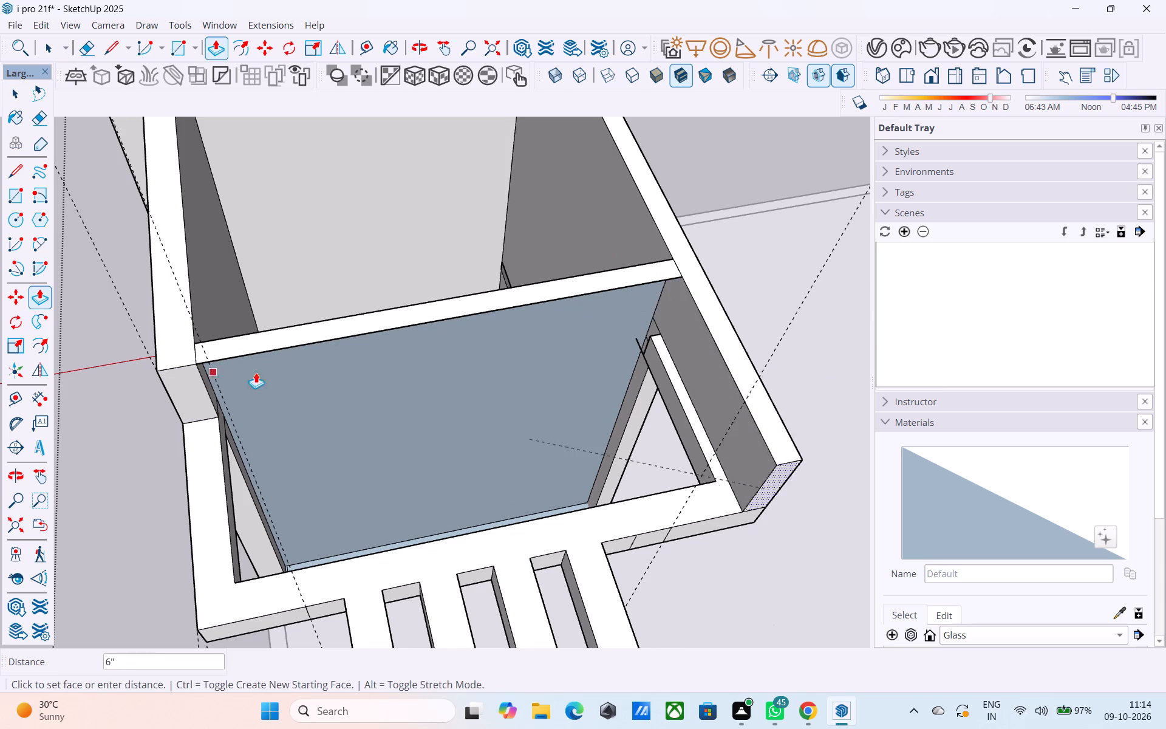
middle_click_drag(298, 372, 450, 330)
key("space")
Draw a rectangle closing the tower's glazed side, from the glass panel's upper corner to the diagonally opposite bottom corner of the opening.
middle_click_drag(450, 330, 378, 327)
key("r")
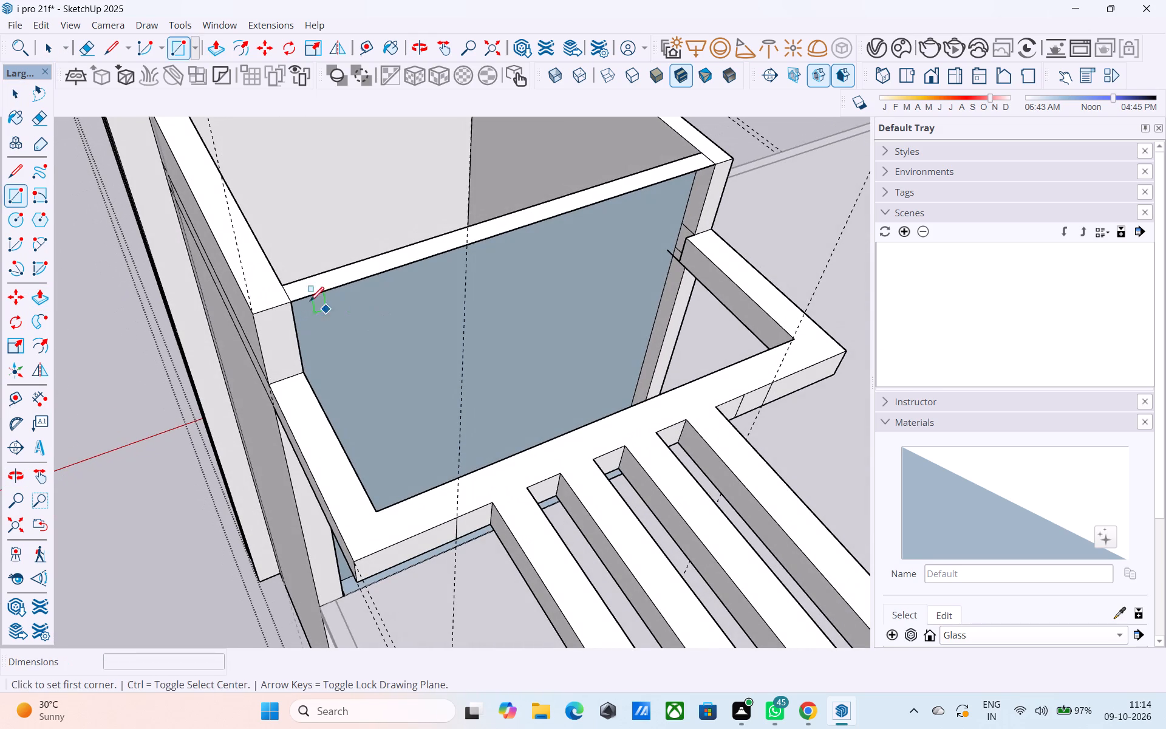
left_click(296, 303)
key("r")
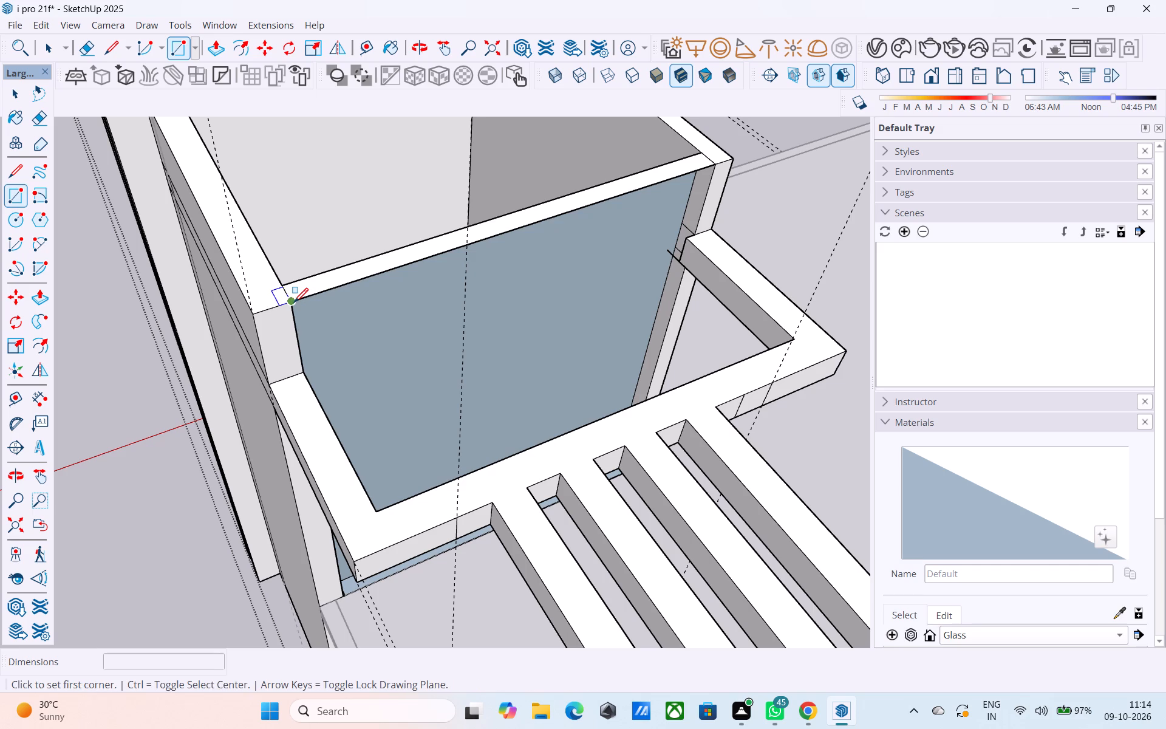
left_click(292, 303)
middle_click_drag(441, 433, 491, 283)
scroll(590, 398, "up", 4)
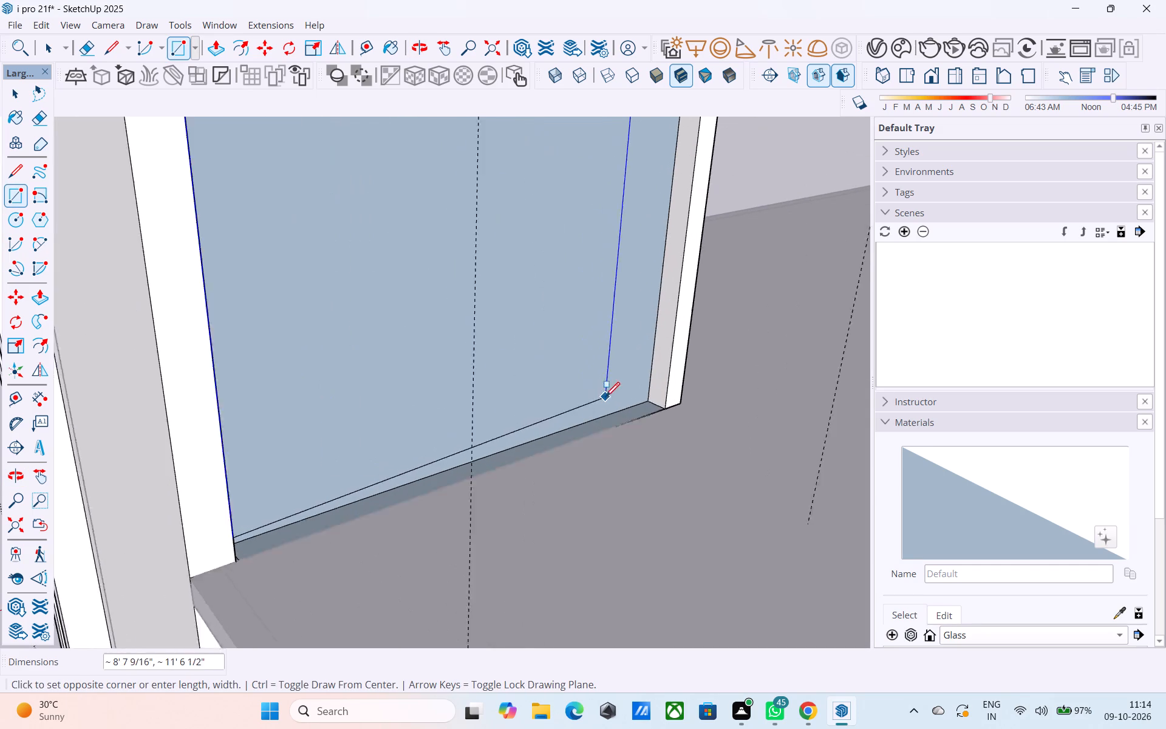
scroll(605, 398, "up", 1)
left_click(670, 416)
scroll(672, 416, "down", 4)
middle_click_drag(499, 426, 666, 385)
scroll(670, 394, "down", 9)
middle_click_drag(669, 399, 485, 497)
key("space")
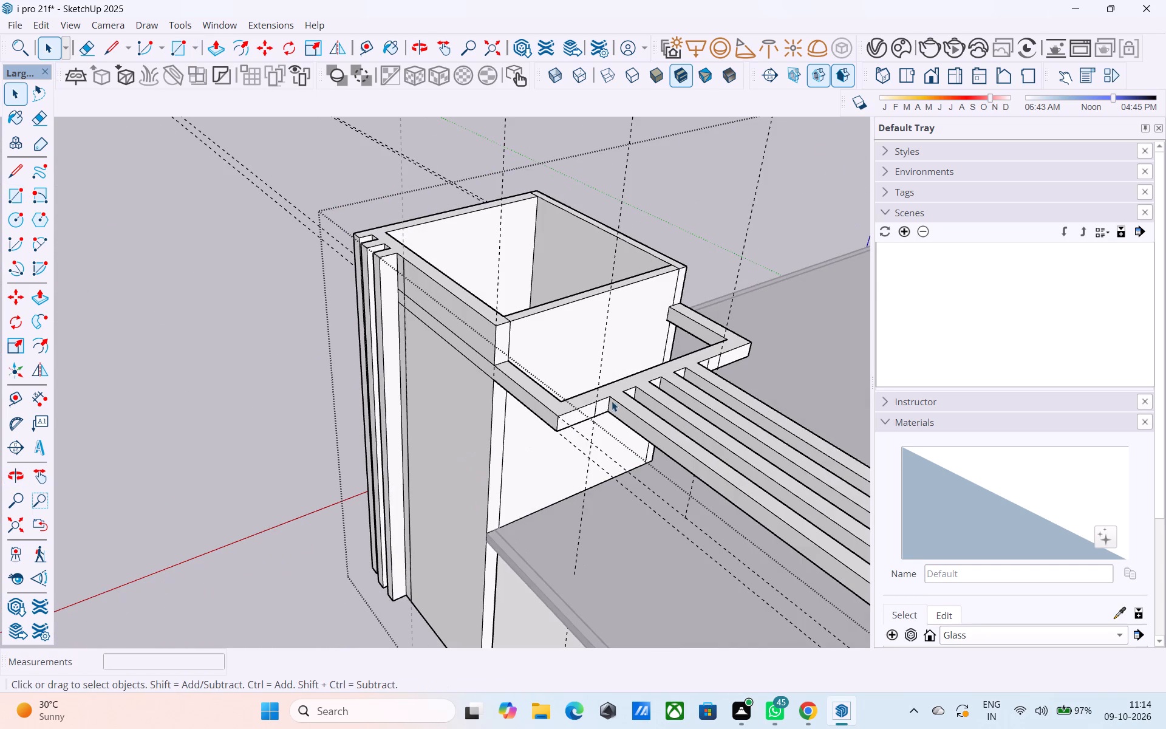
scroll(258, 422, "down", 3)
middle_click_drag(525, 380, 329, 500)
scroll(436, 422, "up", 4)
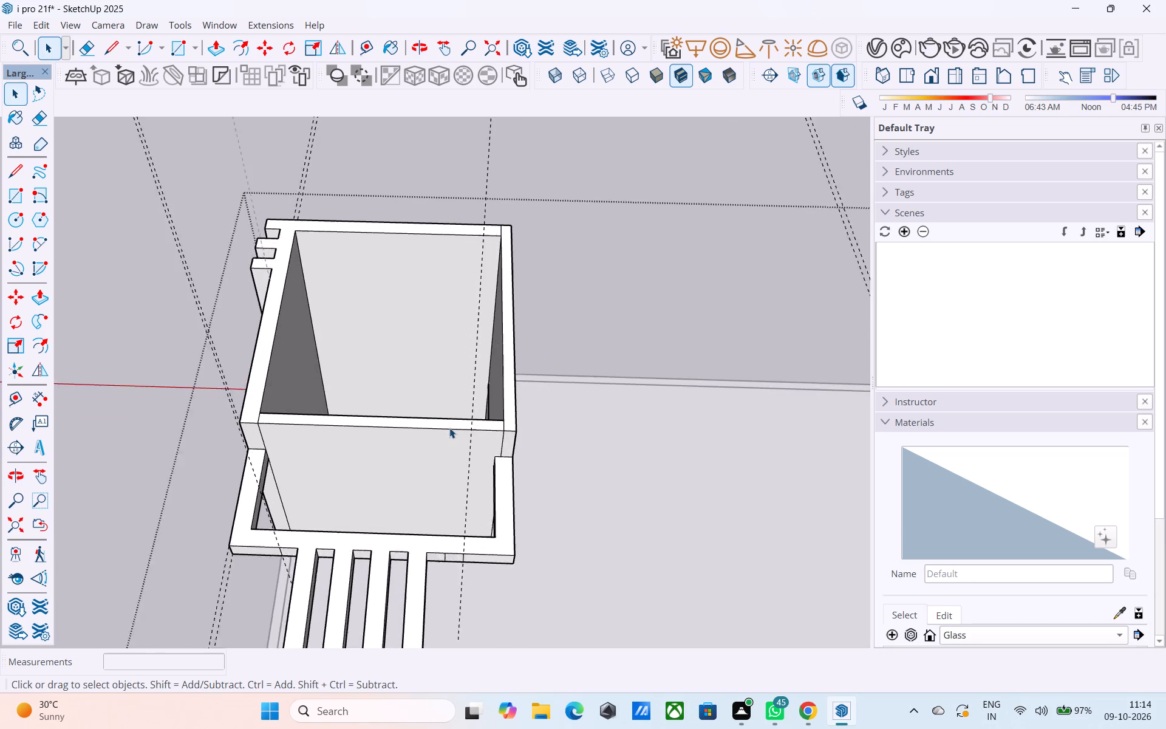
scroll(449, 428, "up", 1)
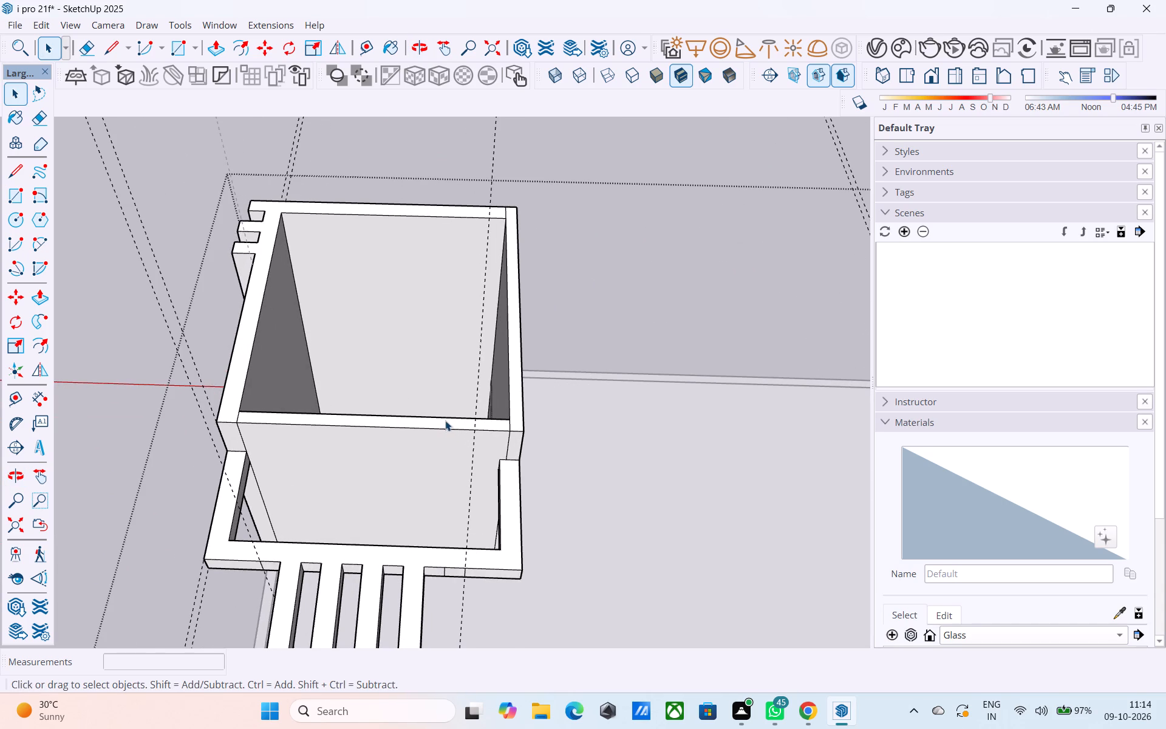
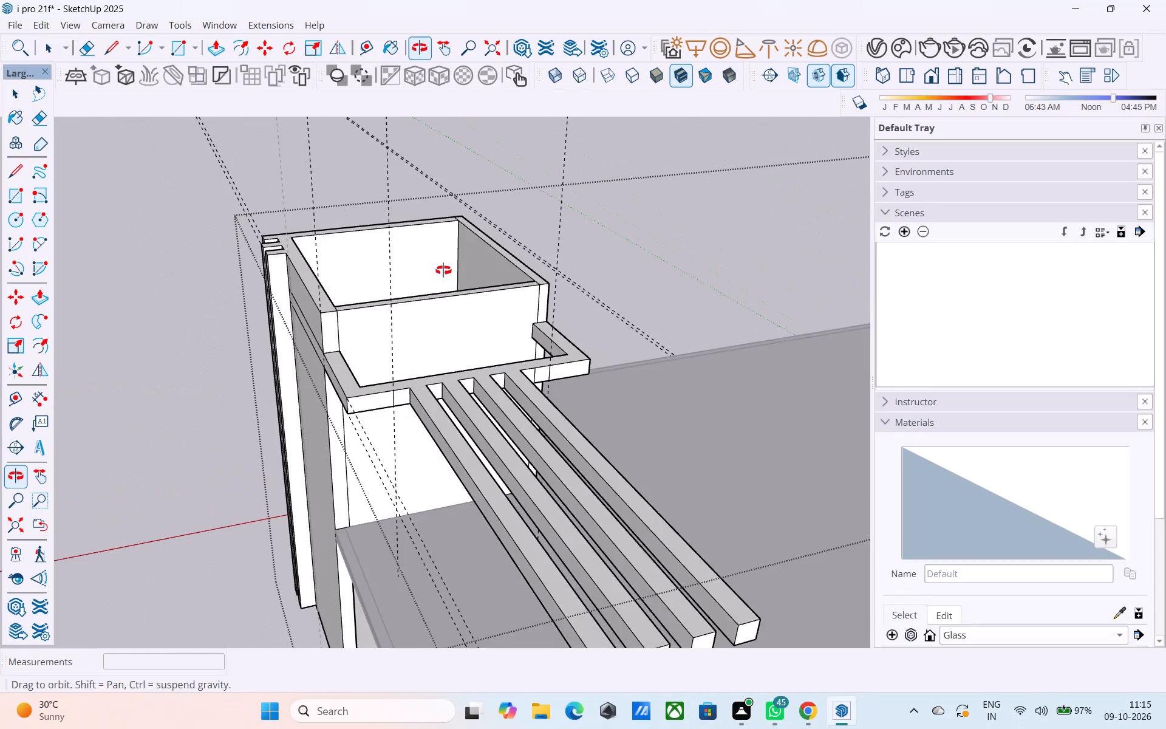
Erase the leftover vertical edges near both corners of the tower's newly closed face, above and below the pergola frame.
middle_click_drag(461, 303, 455, 260)
middle_click_drag(472, 306, 453, 301)
key("e")
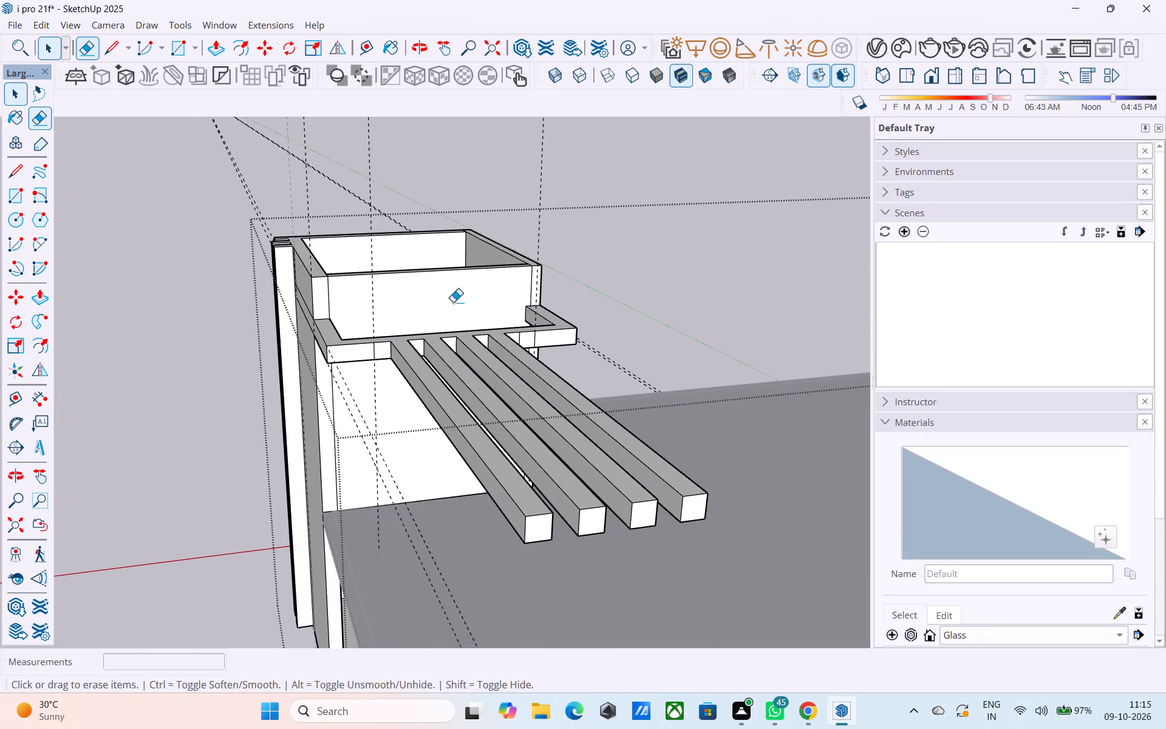
middle_click_drag(373, 303, 319, 335)
scroll(319, 329, "up", 4)
left_click_drag(314, 307, 304, 306)
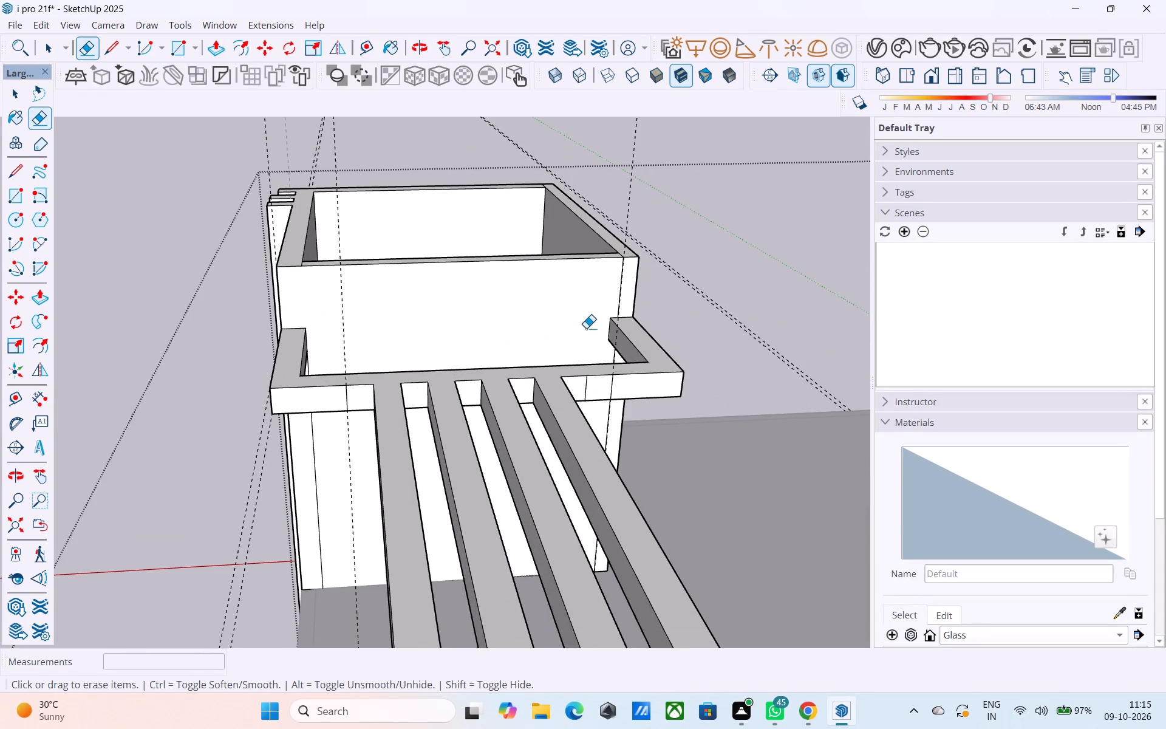
left_click_drag(627, 300, 620, 296)
middle_click_drag(606, 424, 511, 361)
scroll(512, 361, "up", 2)
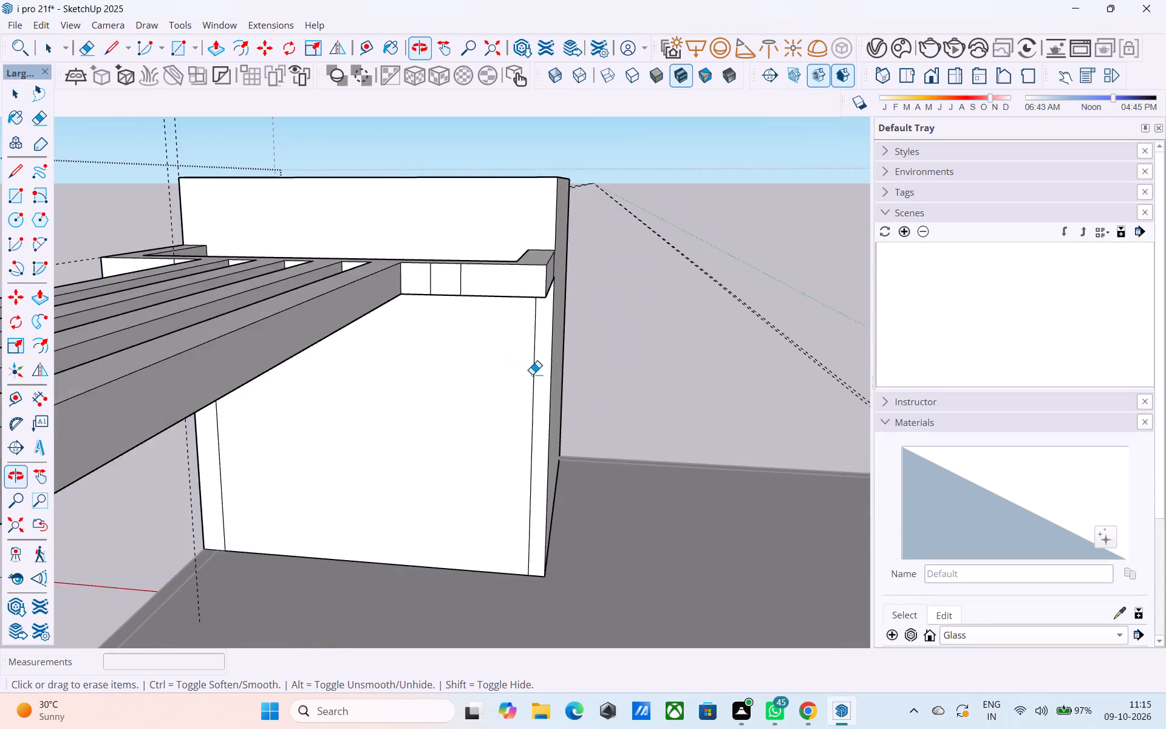
scroll(532, 374, "up", 2)
left_click(534, 375)
middle_click_drag(397, 395, 604, 305)
left_click_drag(434, 368, 421, 368)
Erase the remaining stray edges at the tower's corners and finish editing the tower.
middle_click_drag(559, 319, 605, 525)
scroll(545, 463, "down", 6)
middle_click_drag(508, 352, 511, 426)
scroll(510, 414, "up", 4)
left_click_drag(511, 459, 517, 456)
middle_click_drag(594, 428, 247, 467)
left_click(626, 283)
scroll(616, 290, "down", 5)
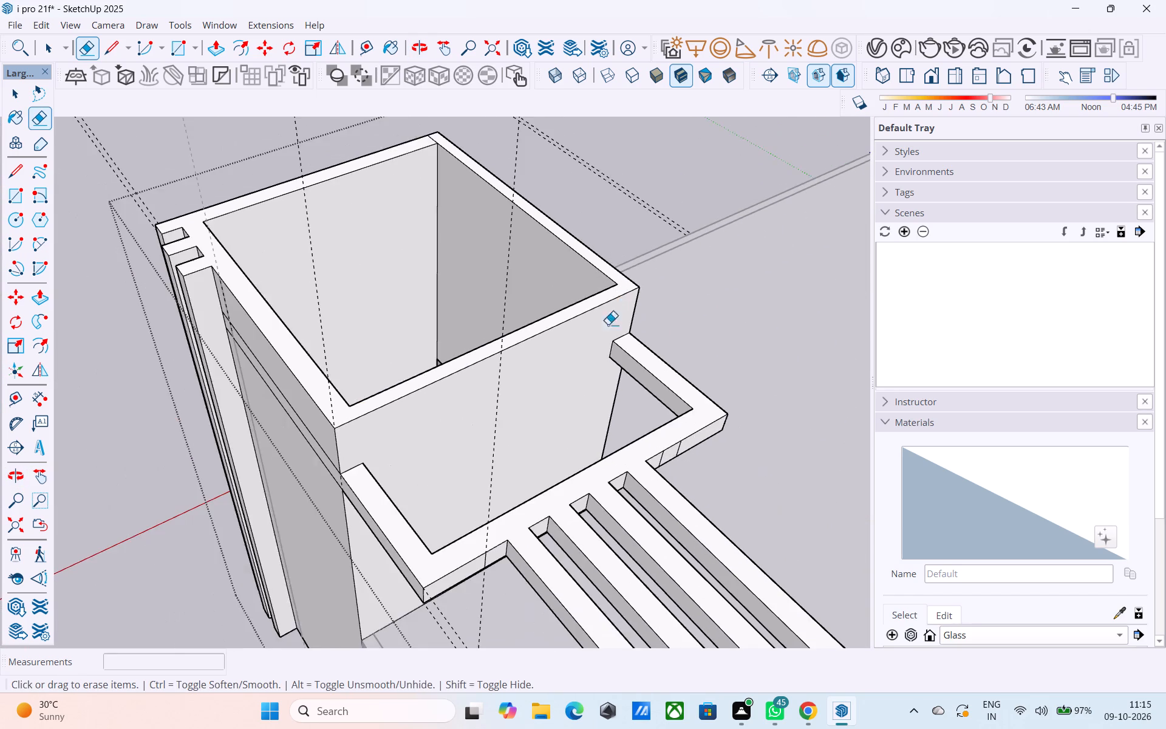
scroll(608, 324, "down", 3)
middle_click_drag(532, 345, 602, 430)
scroll(532, 345, "down", 1)
scroll(443, 210, "up", 4)
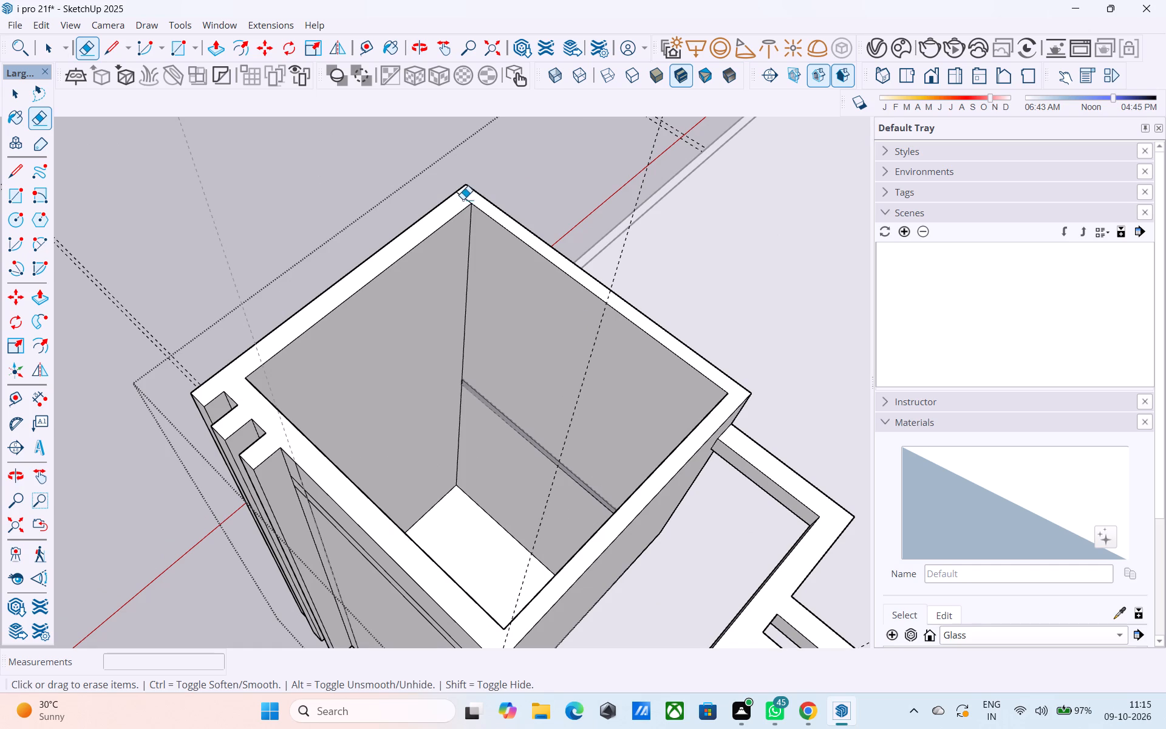
left_click(463, 197)
middle_click_drag(350, 292, 466, 257)
scroll(409, 272, "up", 1)
key("space")
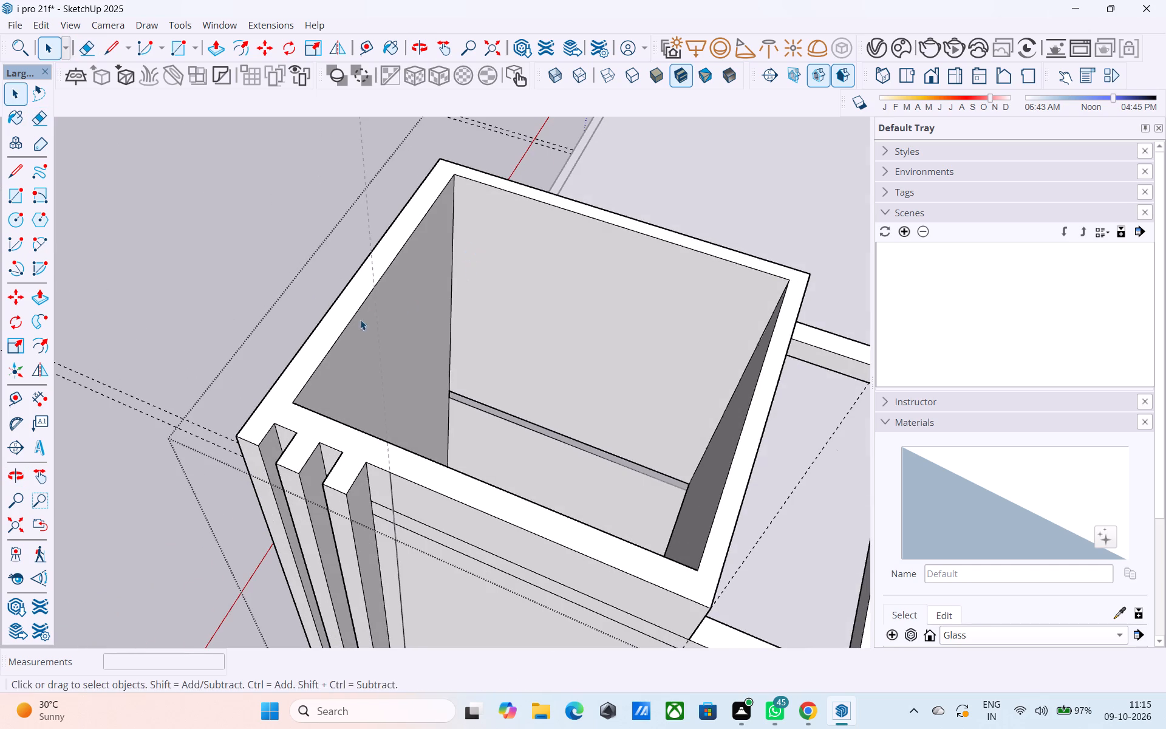
middle_click_drag(361, 320, 564, 379)
scroll(437, 369, "down", 3)
left_click(296, 318)
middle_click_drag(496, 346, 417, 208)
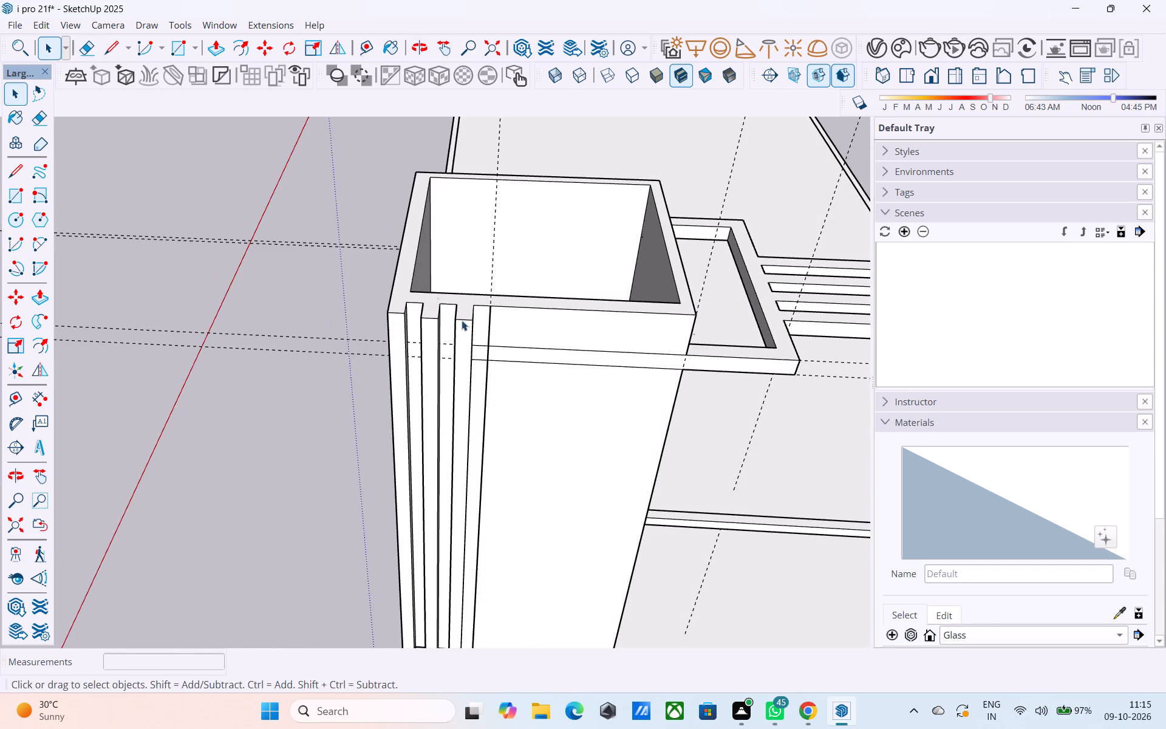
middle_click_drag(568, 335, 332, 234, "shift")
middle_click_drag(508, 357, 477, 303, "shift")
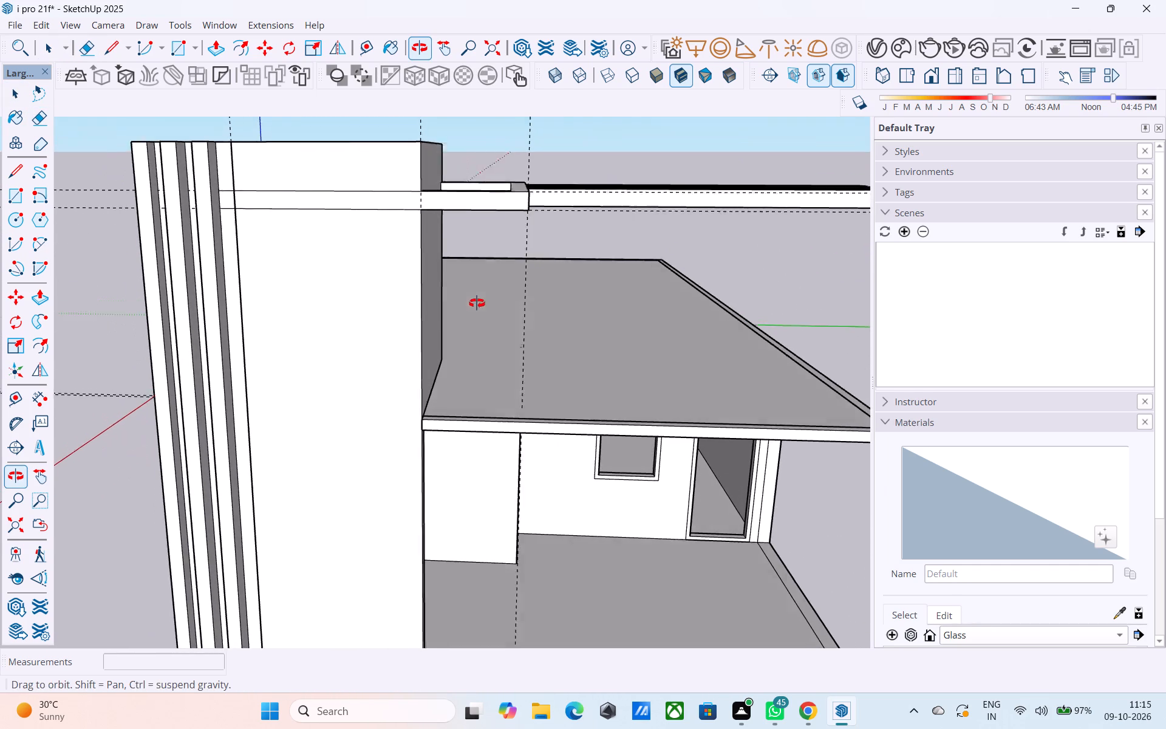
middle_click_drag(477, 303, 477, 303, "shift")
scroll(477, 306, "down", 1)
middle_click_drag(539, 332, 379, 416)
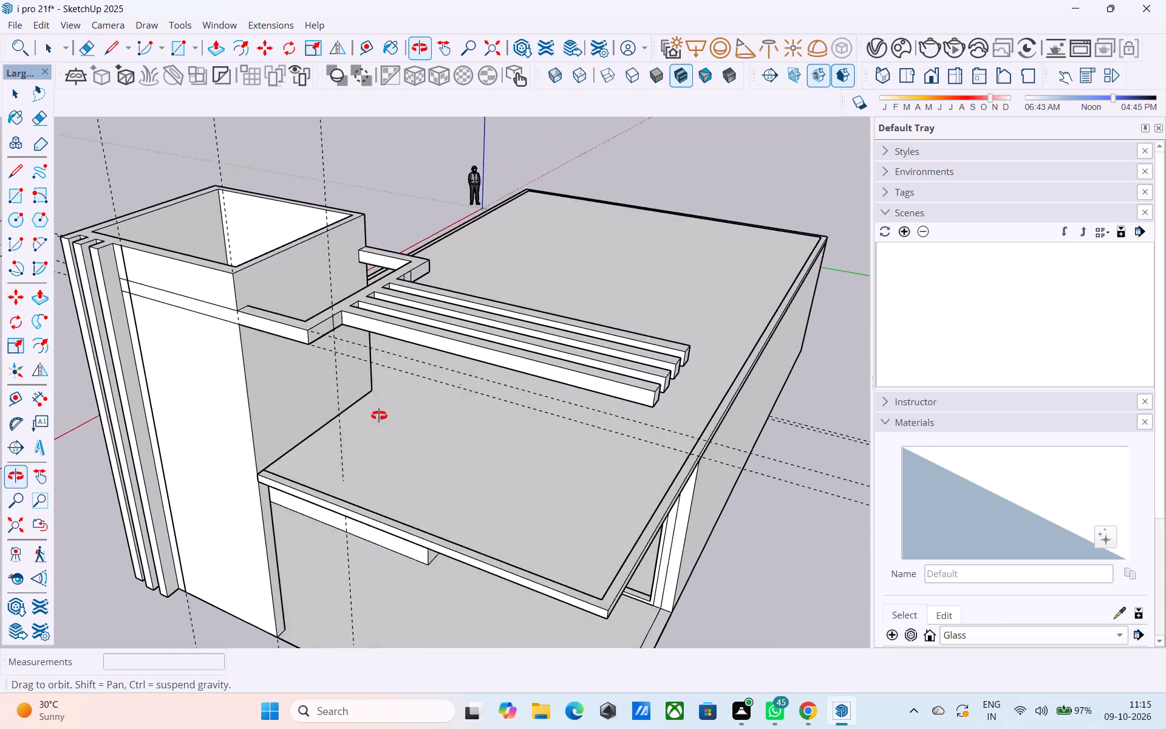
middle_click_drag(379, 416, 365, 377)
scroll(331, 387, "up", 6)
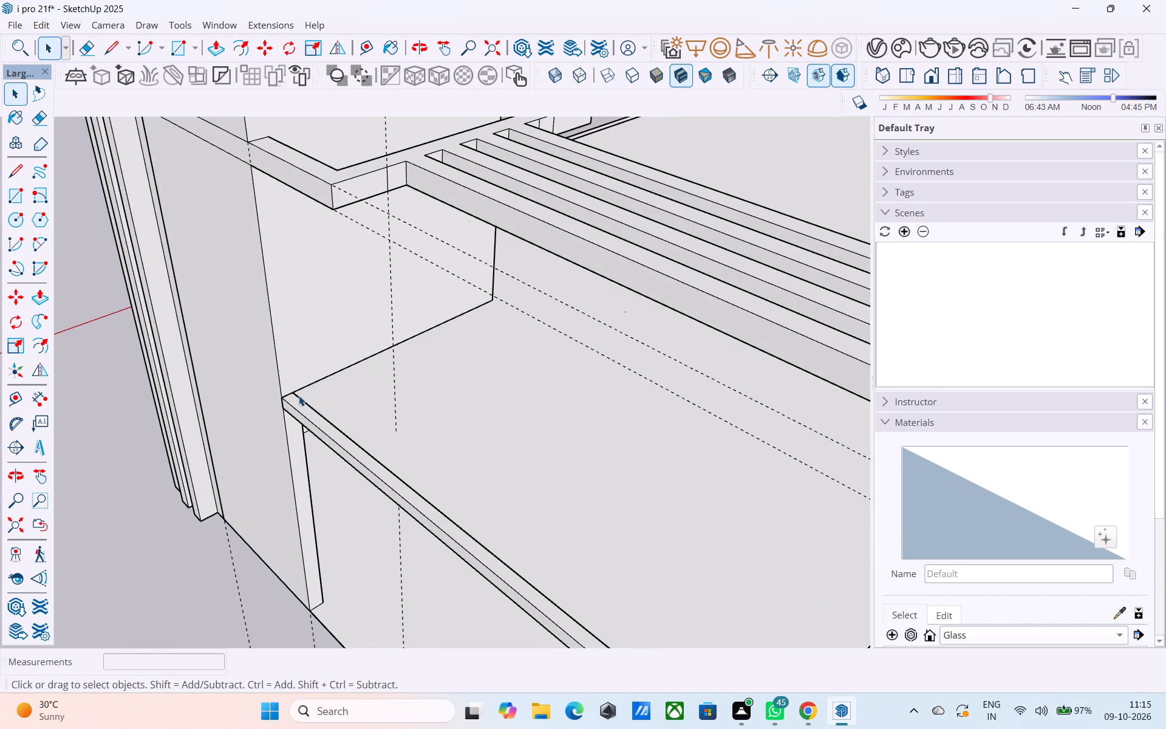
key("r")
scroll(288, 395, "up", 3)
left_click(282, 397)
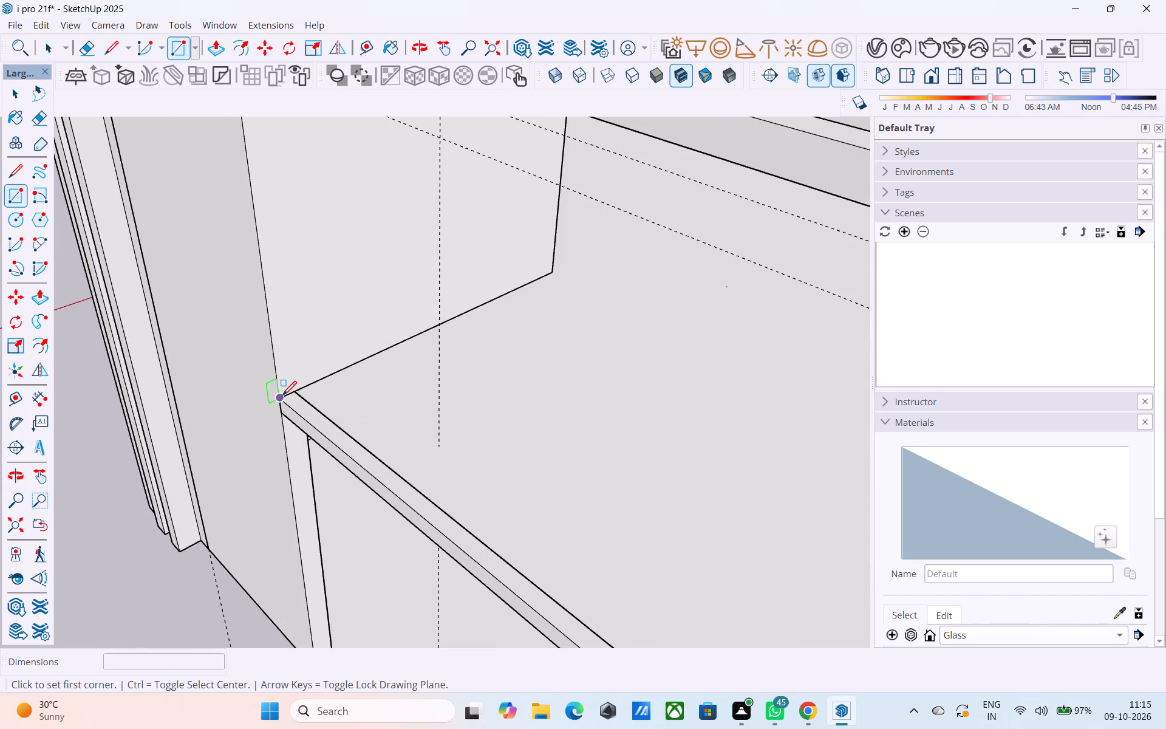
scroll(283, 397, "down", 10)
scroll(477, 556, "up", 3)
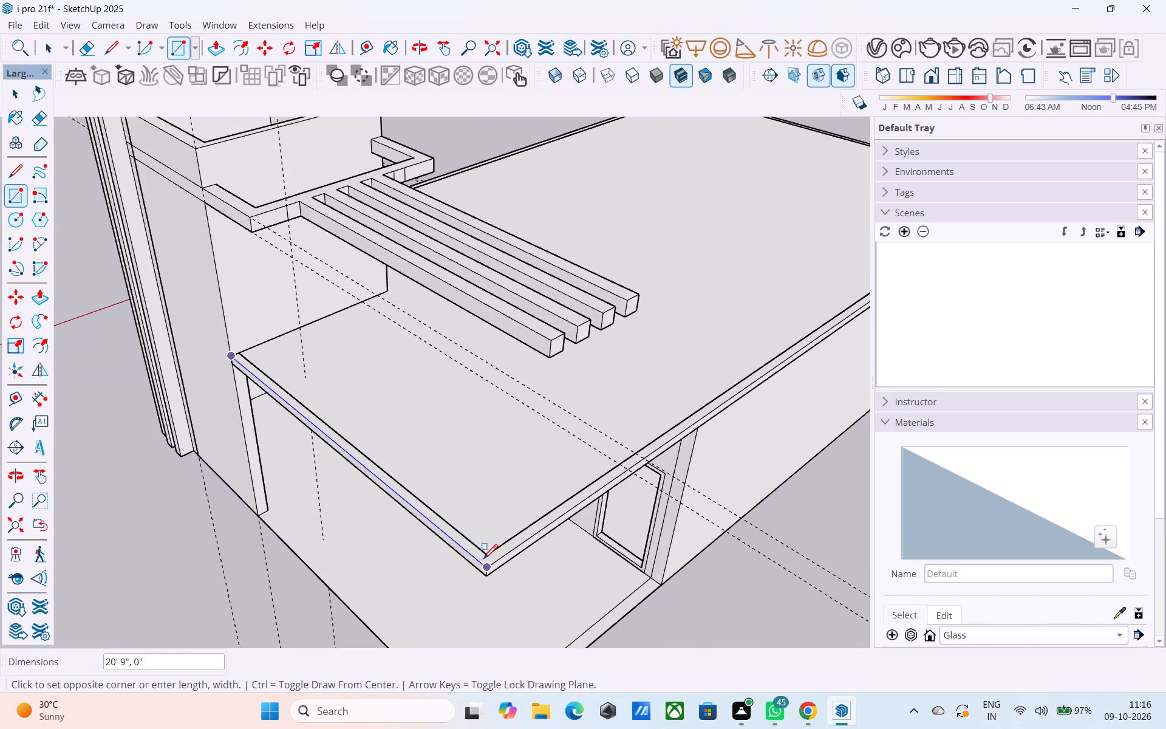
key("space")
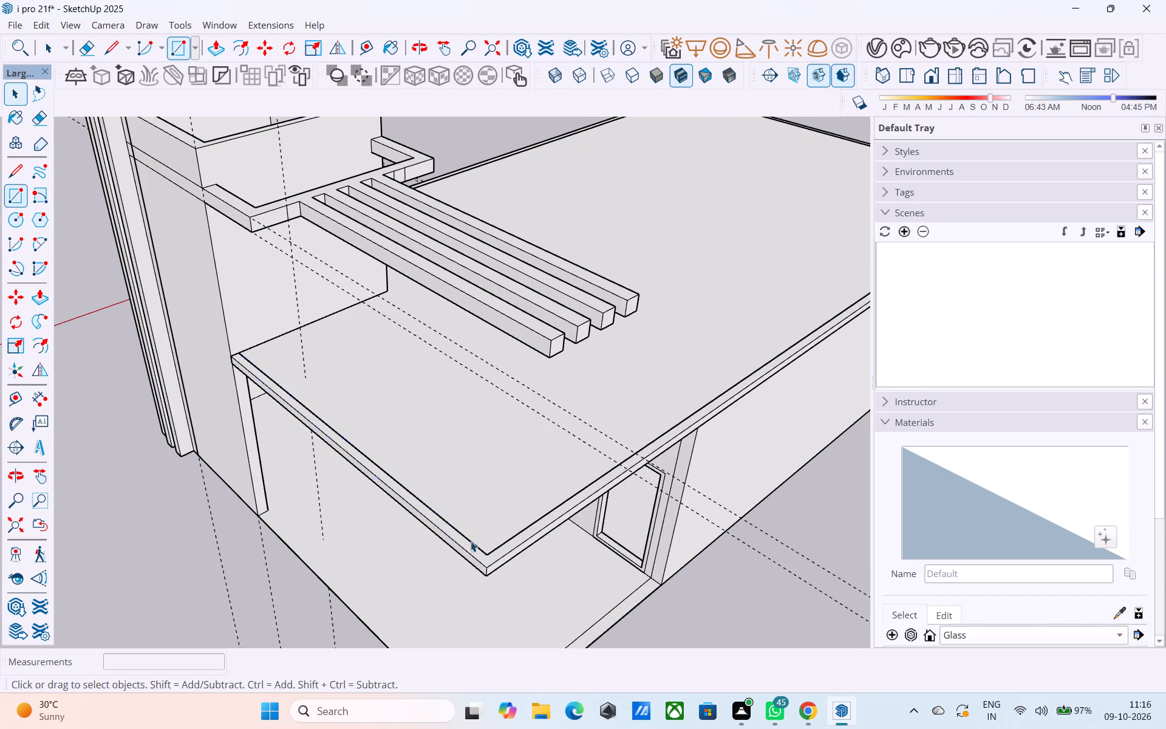
Draw a line across the end of the roof slab's border strip where it meets the tower.
key("l")
scroll(283, 376, "up", 10)
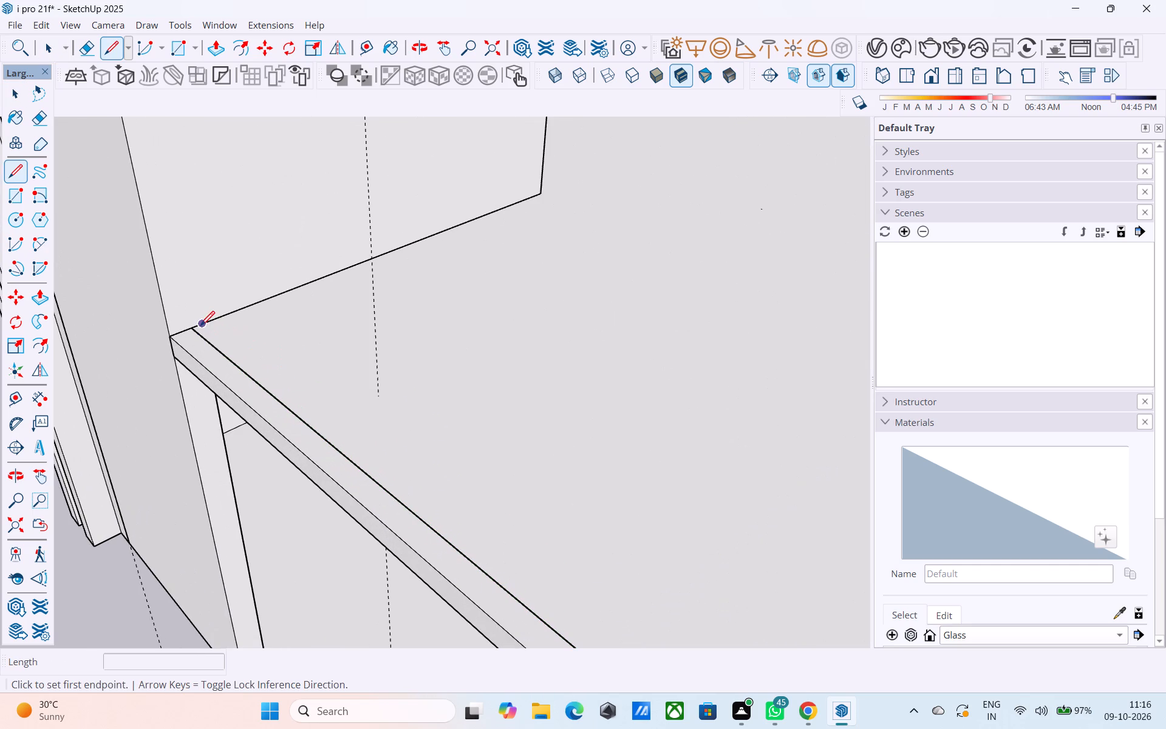
left_click(192, 327)
left_click(173, 334)
key("space")
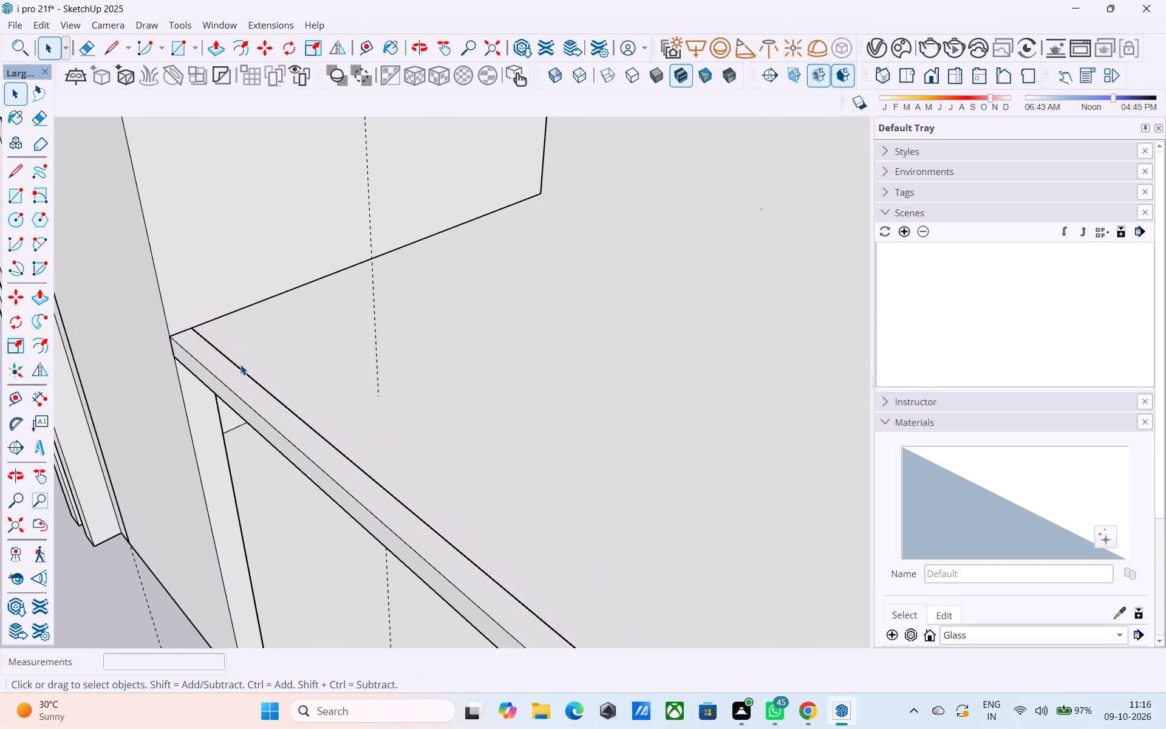
Open the roof slab for editing and draw a 6" line across the end of its border strip beside the tower.
left_click(234, 371)
scroll(233, 375, "down", 5)
middle_click_drag(233, 378, 384, 386)
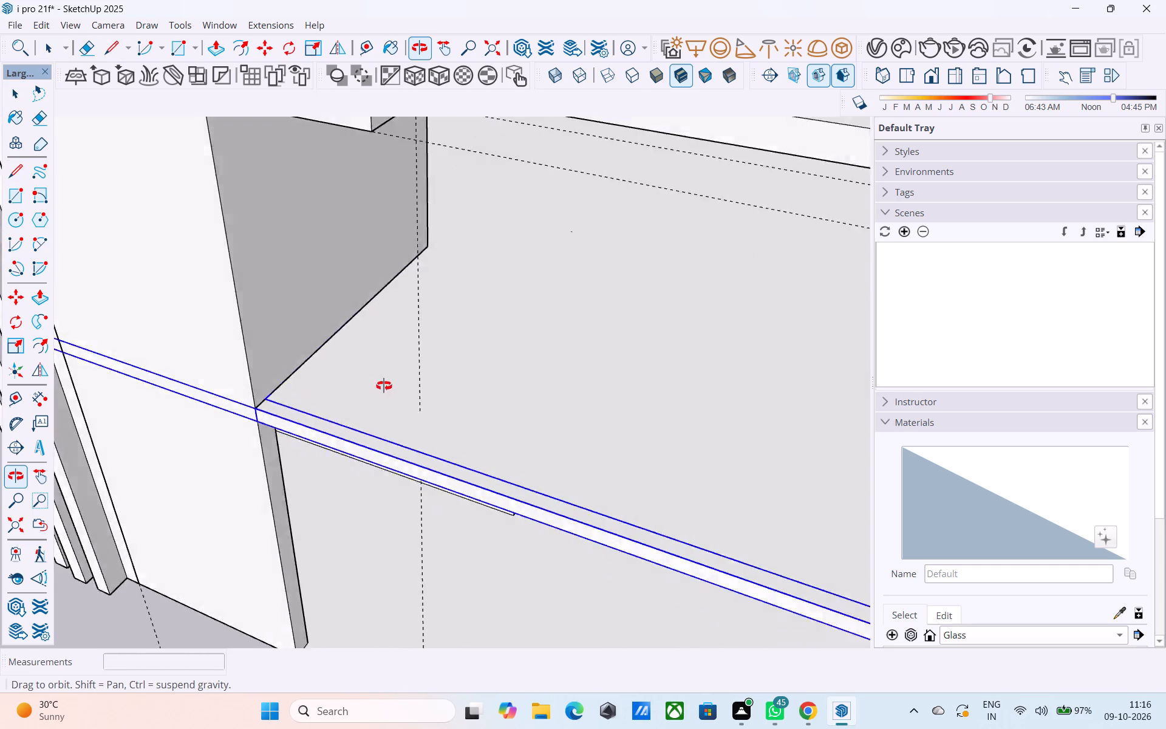
middle_click_drag(384, 386, 415, 380)
middle_click_drag(367, 400, 391, 358)
double_click(441, 393)
middle_click_drag(389, 388, 380, 393)
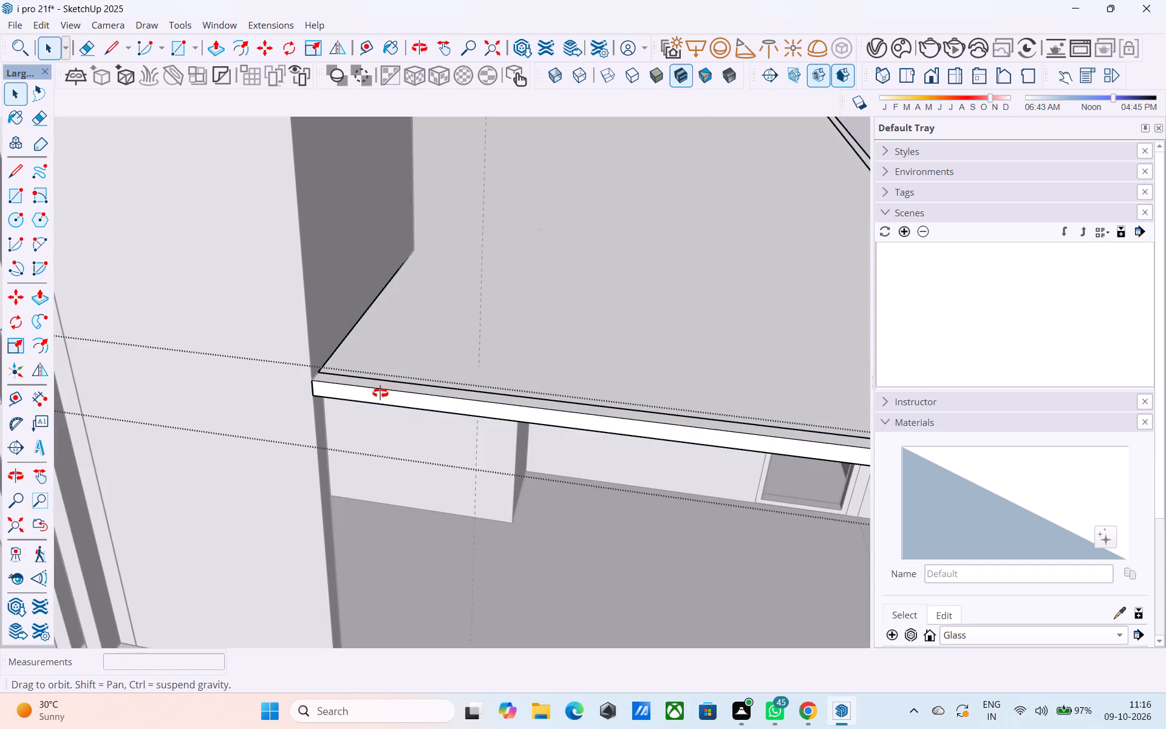
middle_click_drag(380, 393, 330, 426)
key("l")
left_click(279, 396)
left_click(271, 400)
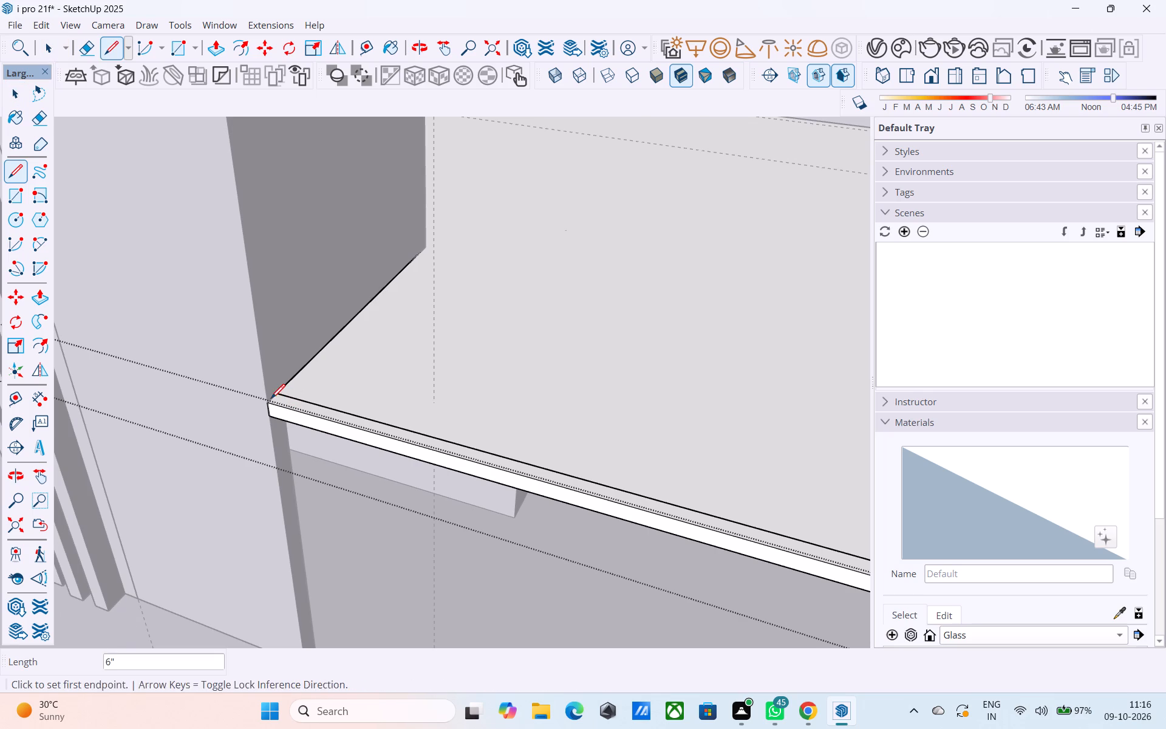
key("space")
Draw a 20' 3" by 6" rectangle over the border strip along the slab's short edge, starting at the tower.
left_click(290, 405)
scroll(290, 405, "down", 5)
middle_click_drag(377, 402, 374, 402)
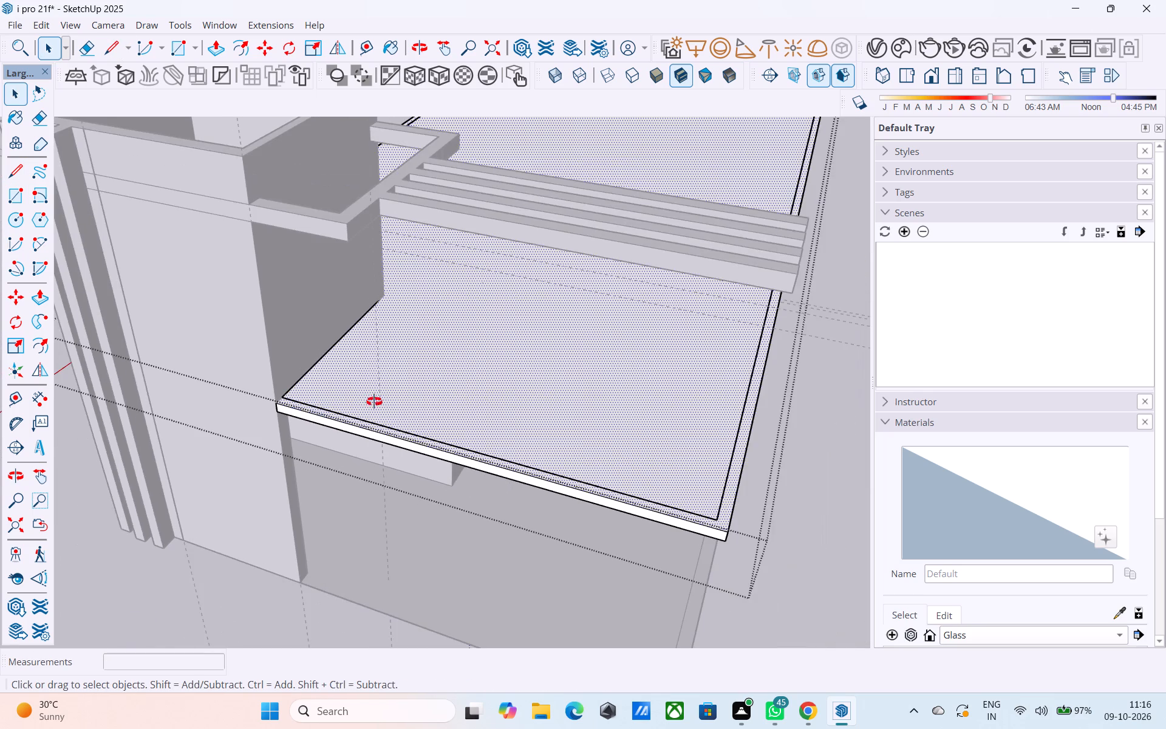
middle_click_drag(374, 402, 240, 424)
left_click(341, 428)
left_click(343, 426)
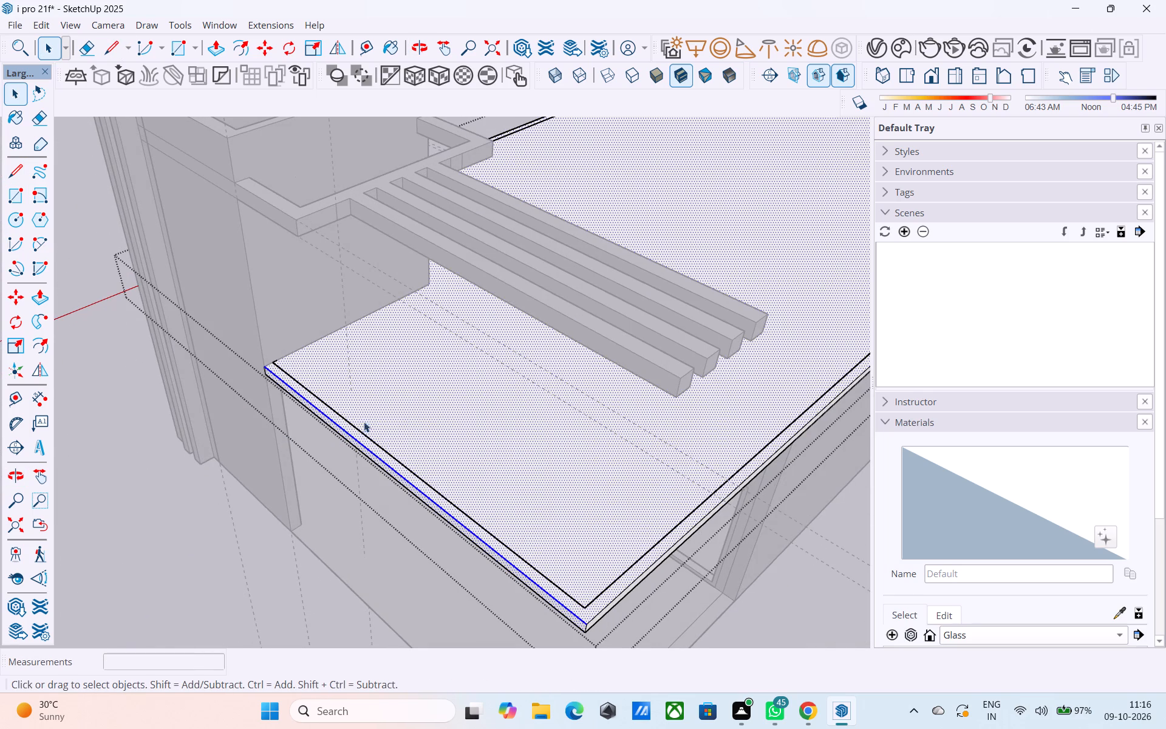
middle_click_drag(395, 413, 363, 422)
key("r")
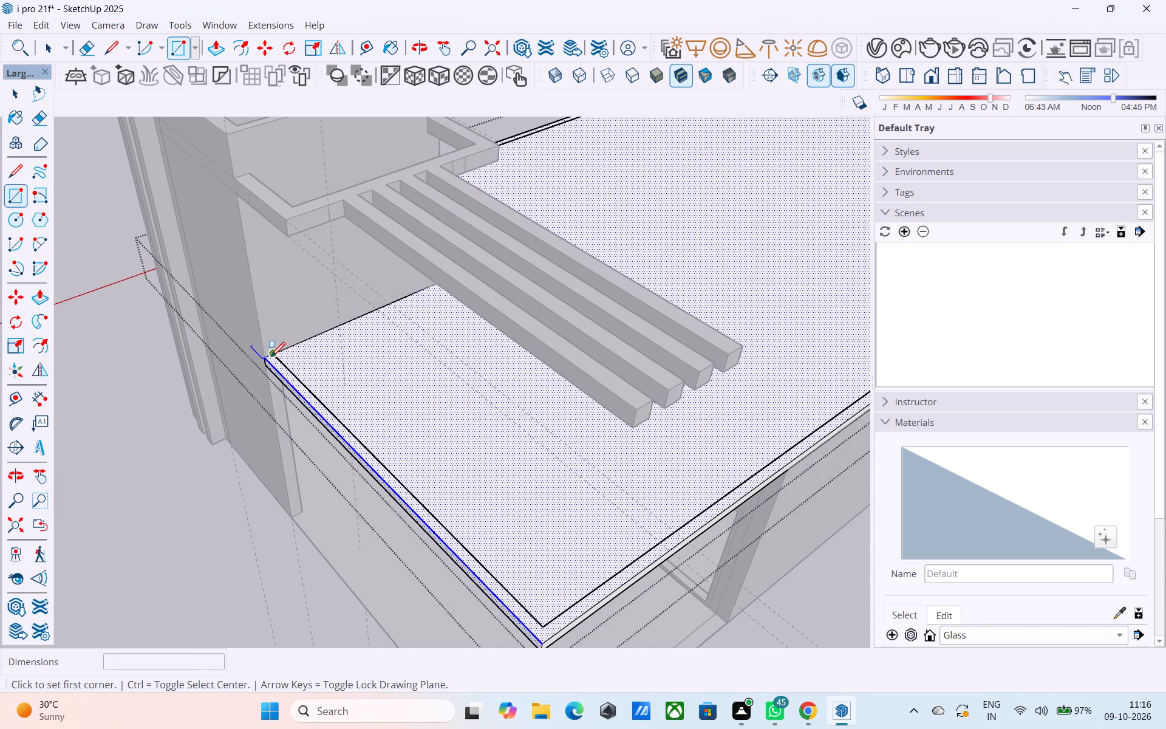
left_click(267, 360)
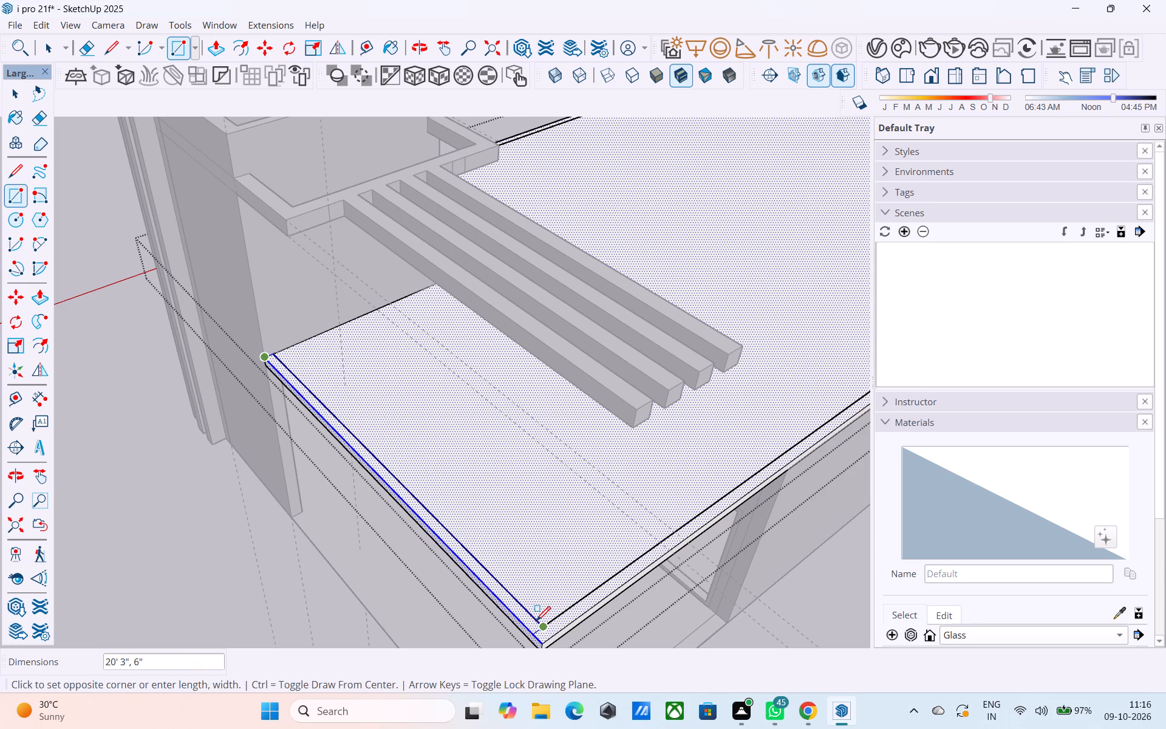
left_click(541, 629)
left_click(542, 626)
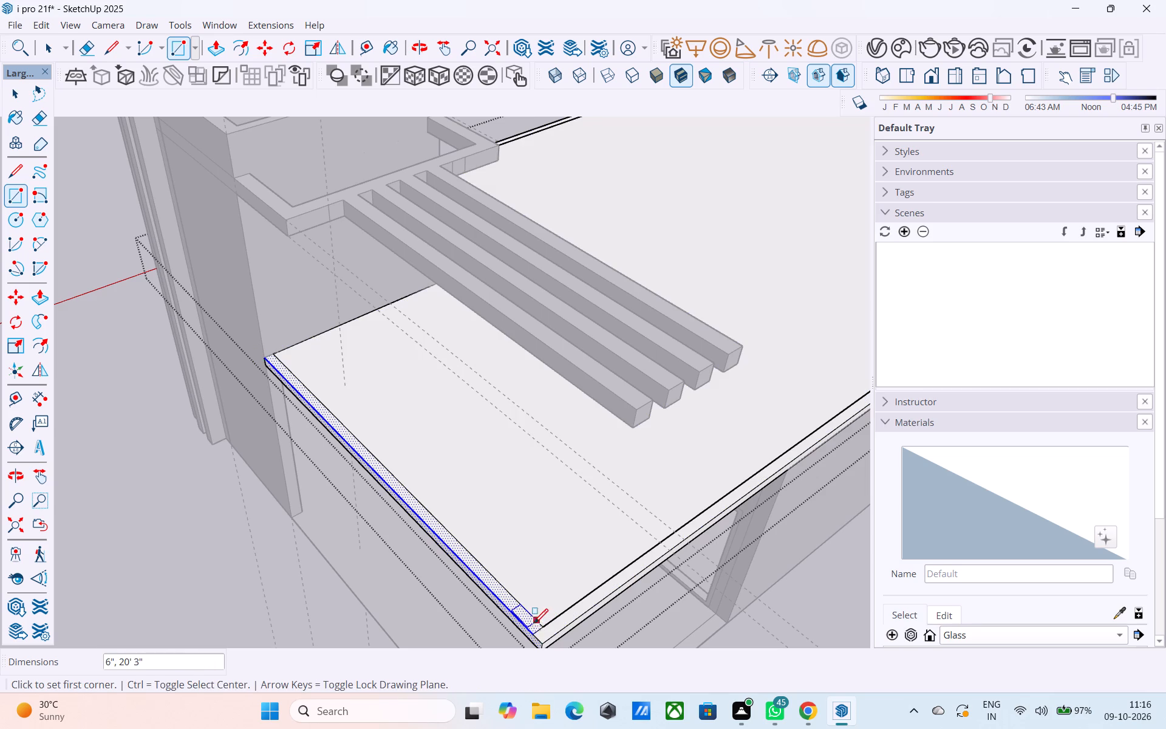
key("space")
Push/pull the short edge's border strip up 3.5' to form a parapet wall.
left_click(531, 624)
key("p")
left_click(531, 622)
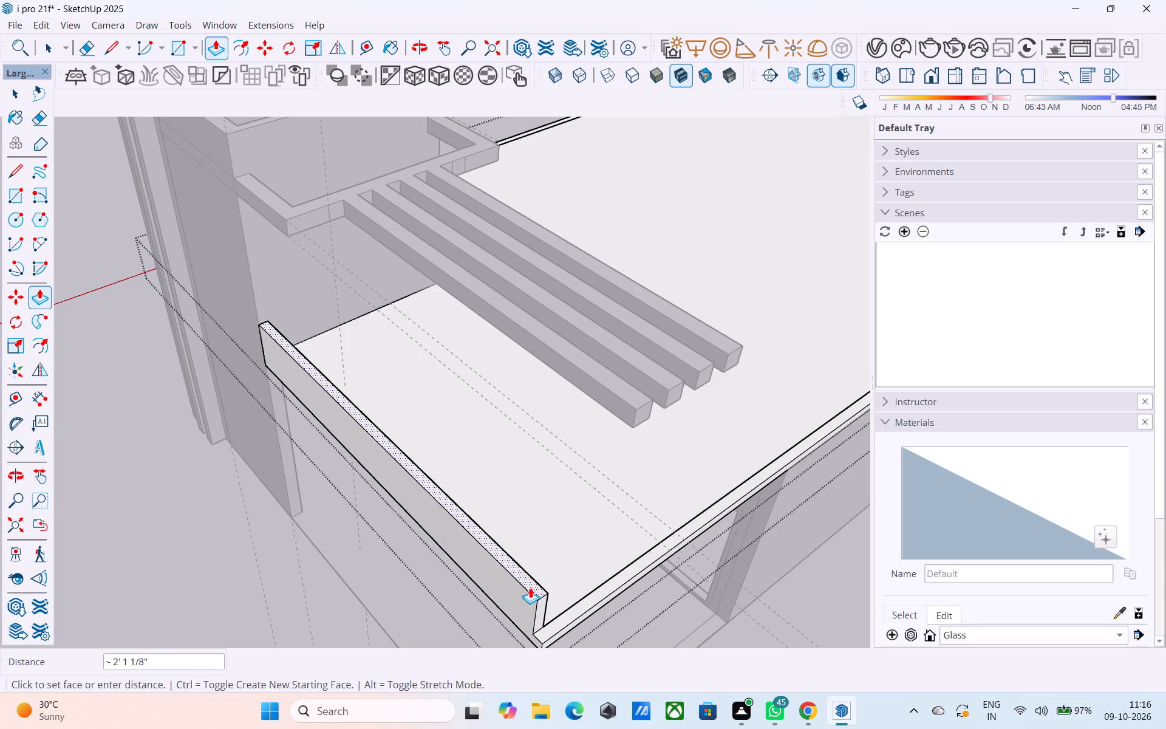
type("3.5'")
key("Return")
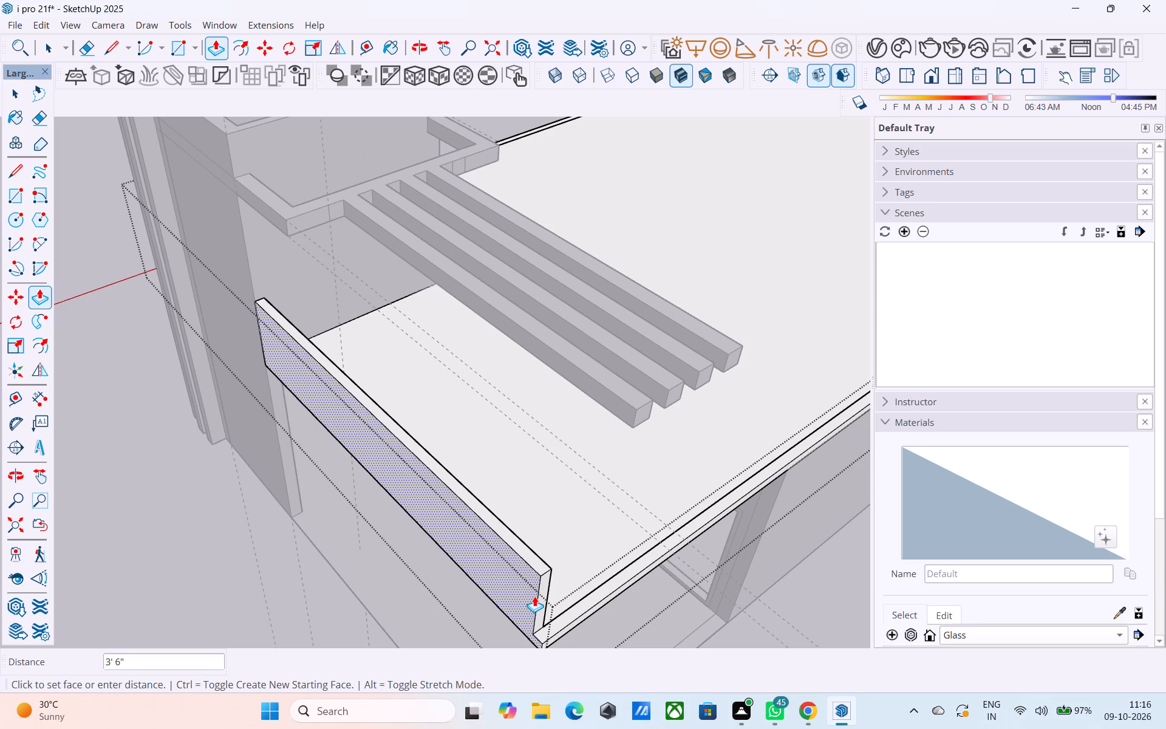
Push/pull the new parapet's free end face out to the slab's outer long edge.
middle_click_drag(601, 569, 632, 453)
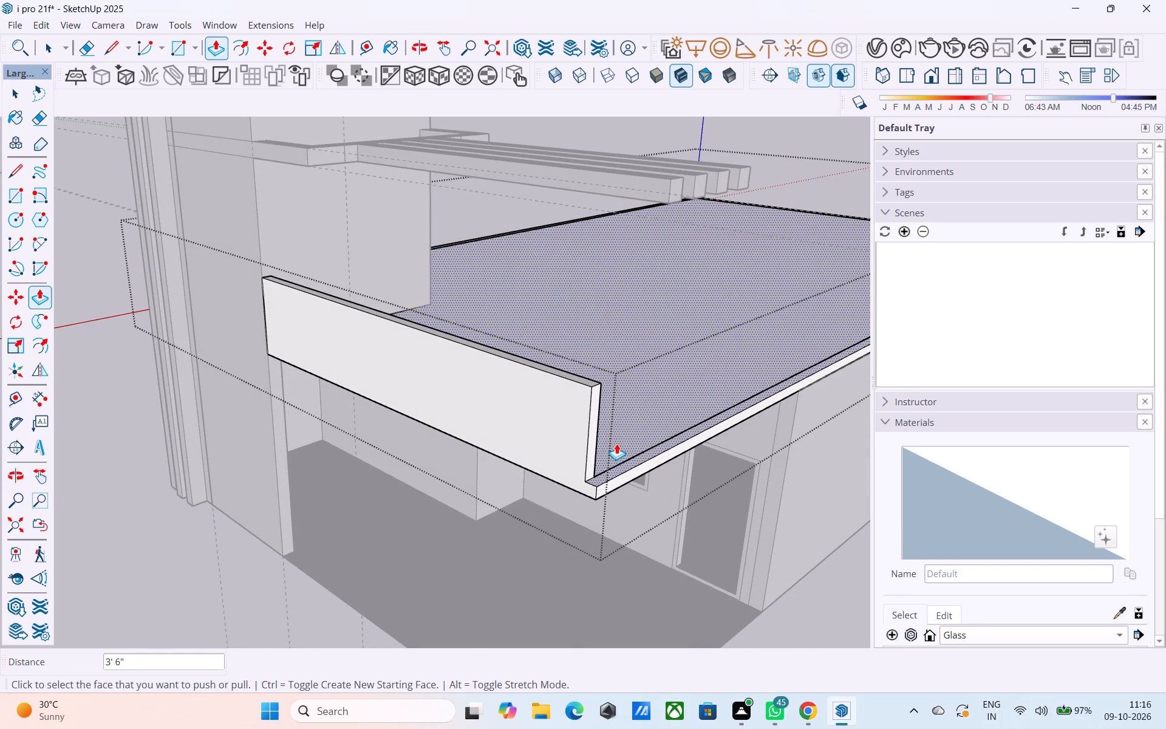
scroll(615, 448, "down", 2)
middle_click_drag(614, 450, 209, 473)
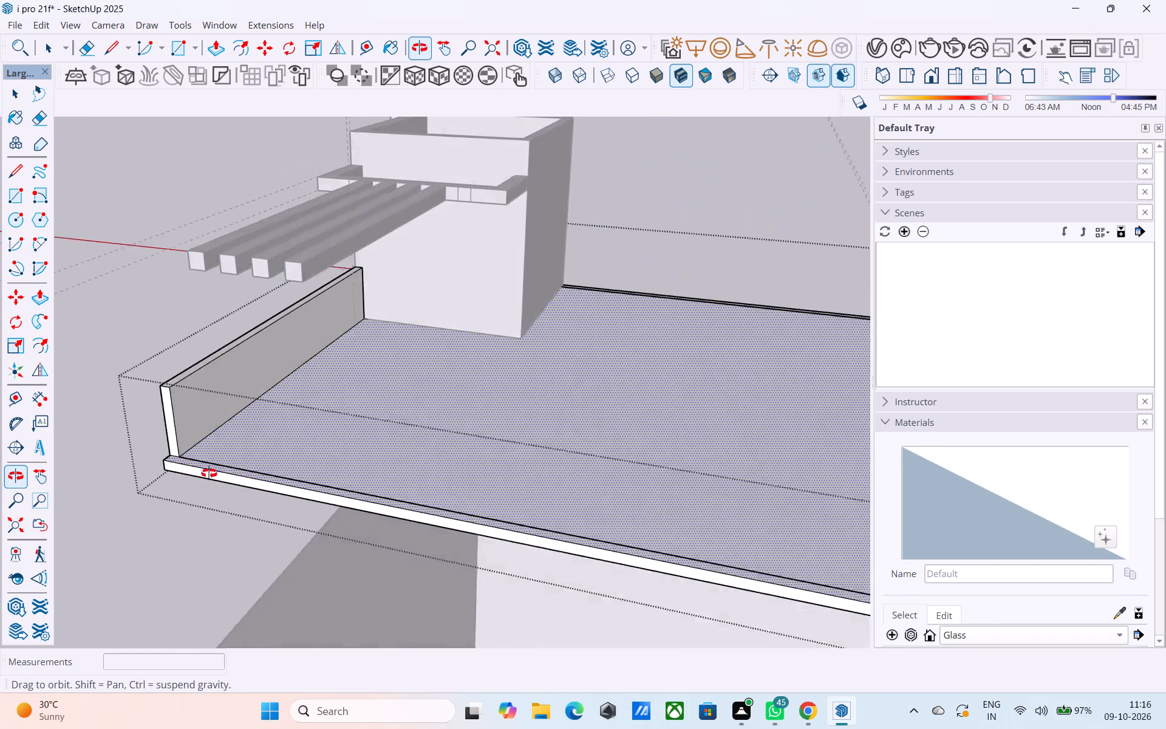
middle_click_drag(209, 473, 186, 479)
middle_click_drag(154, 433, 361, 440)
scroll(318, 465, "up", 3)
left_click(333, 468)
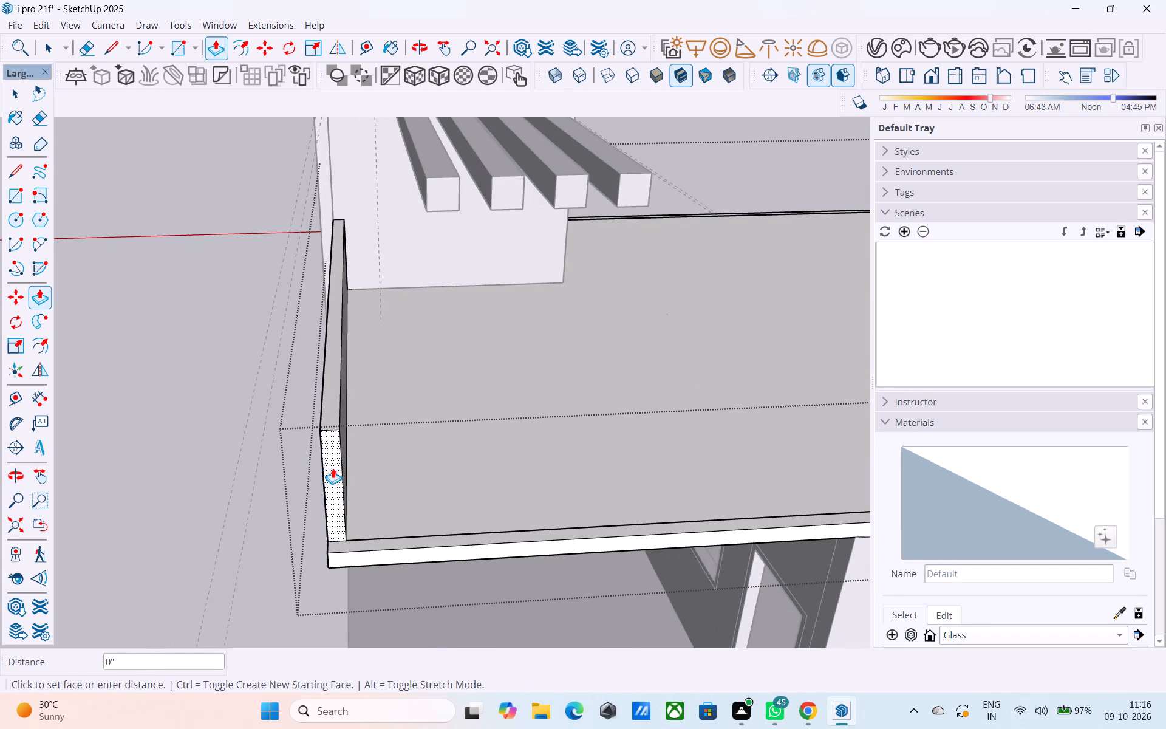
left_click(467, 553)
Draw a rectangle over the border strip along the slab's adjoining long edge, from the parapet's base to the far inner corner.
middle_click_drag(489, 530, 228, 508)
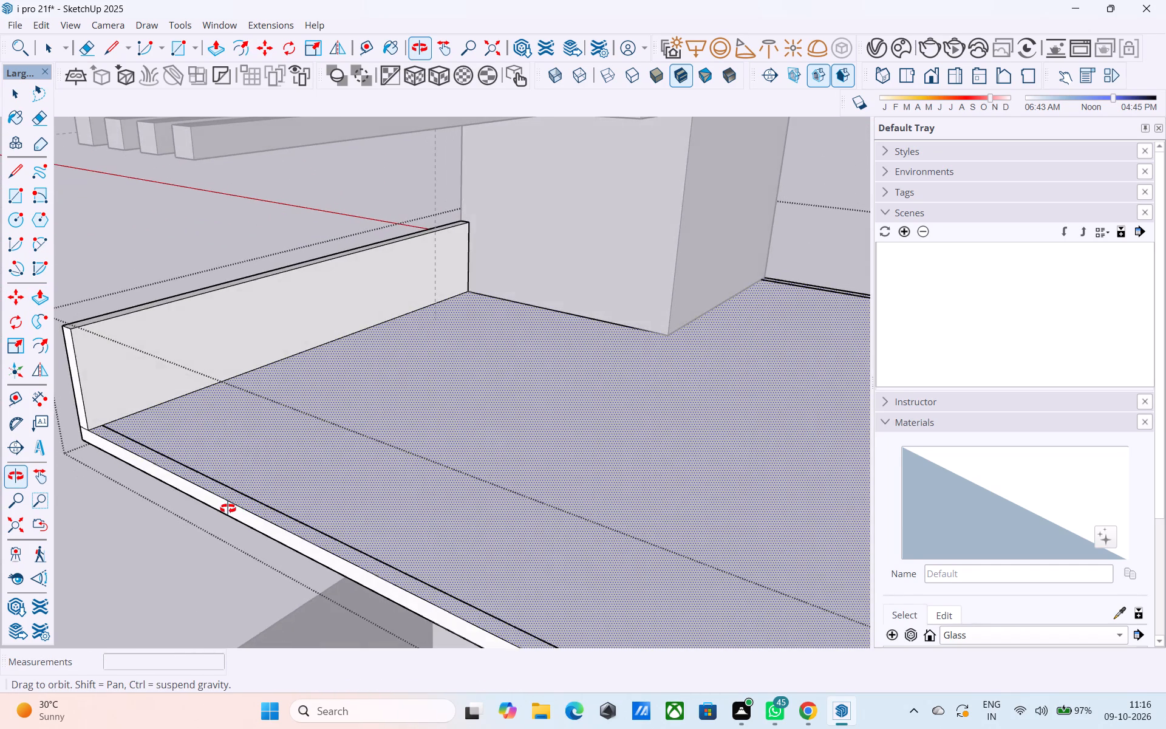
middle_click_drag(228, 508, 355, 516)
key("space")
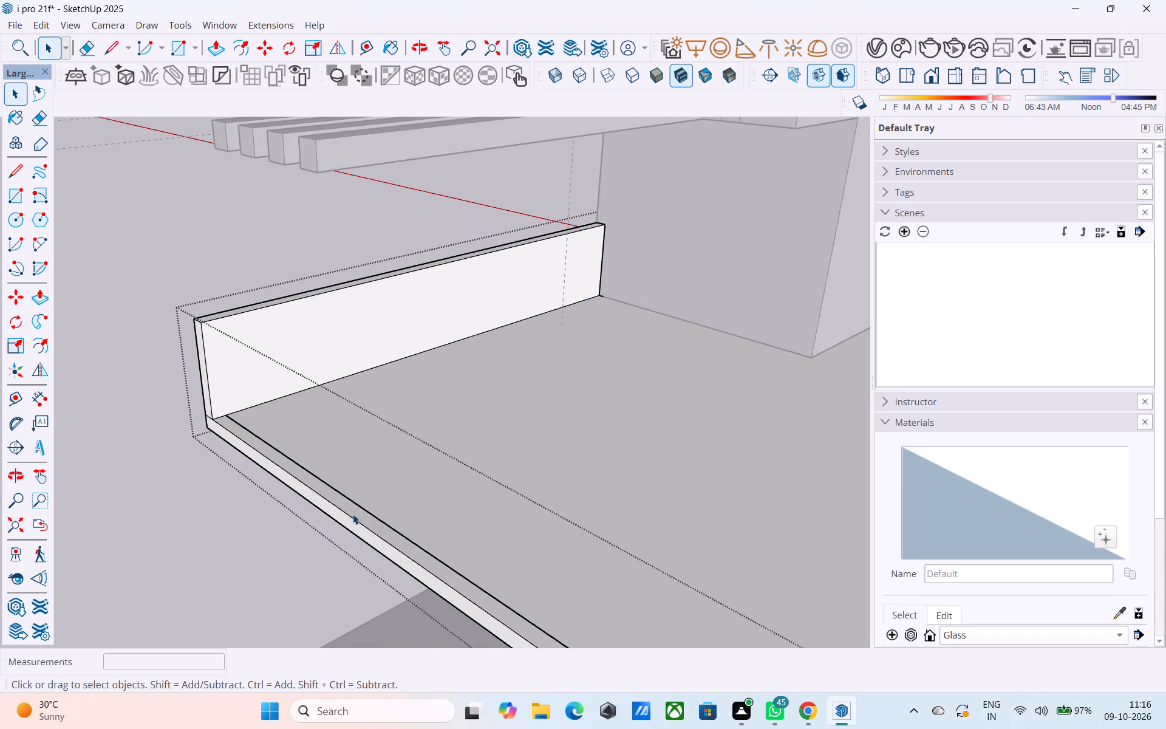
left_click(353, 514)
middle_click_drag(362, 524, 337, 524)
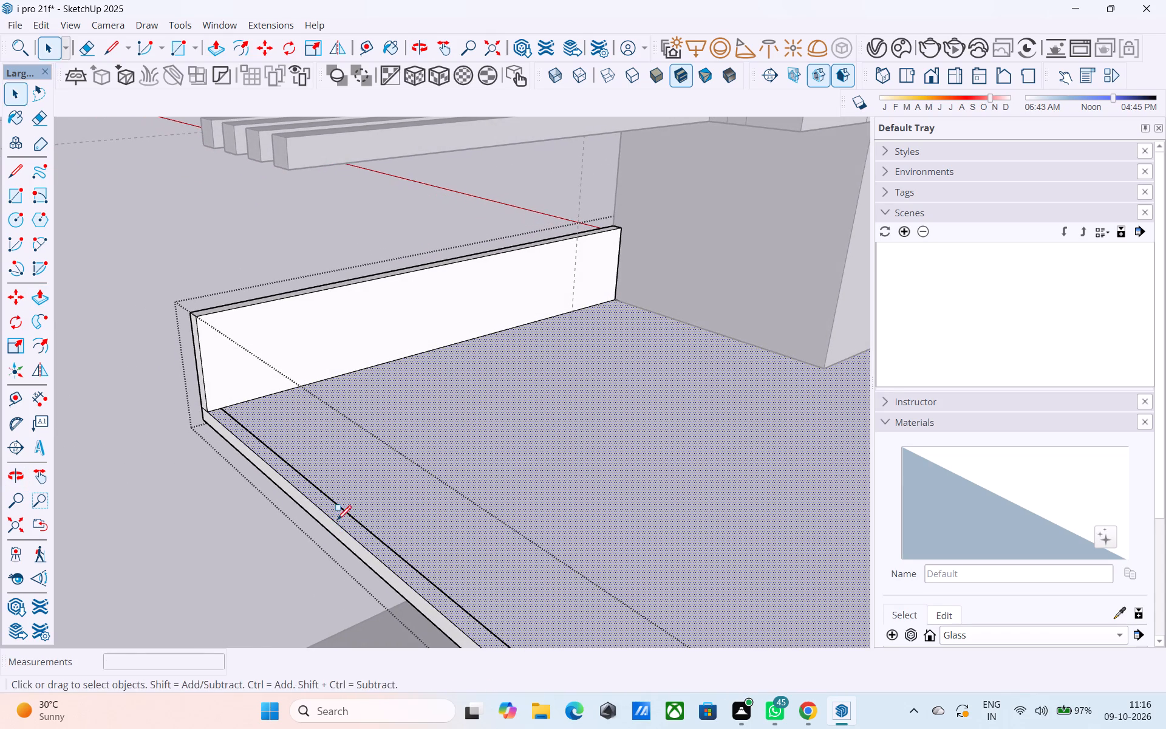
key("r")
left_click(210, 416)
scroll(220, 416, "down", 10)
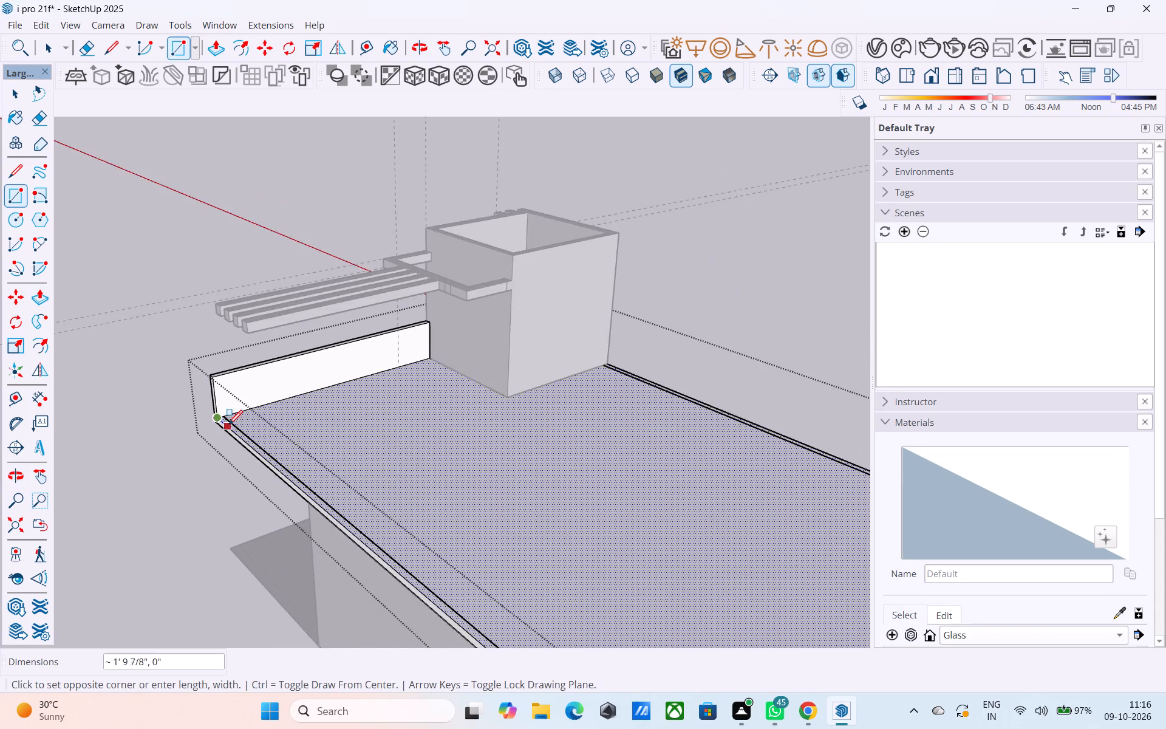
scroll(228, 426, "down", 10)
middle_click_drag(380, 607, 303, 583)
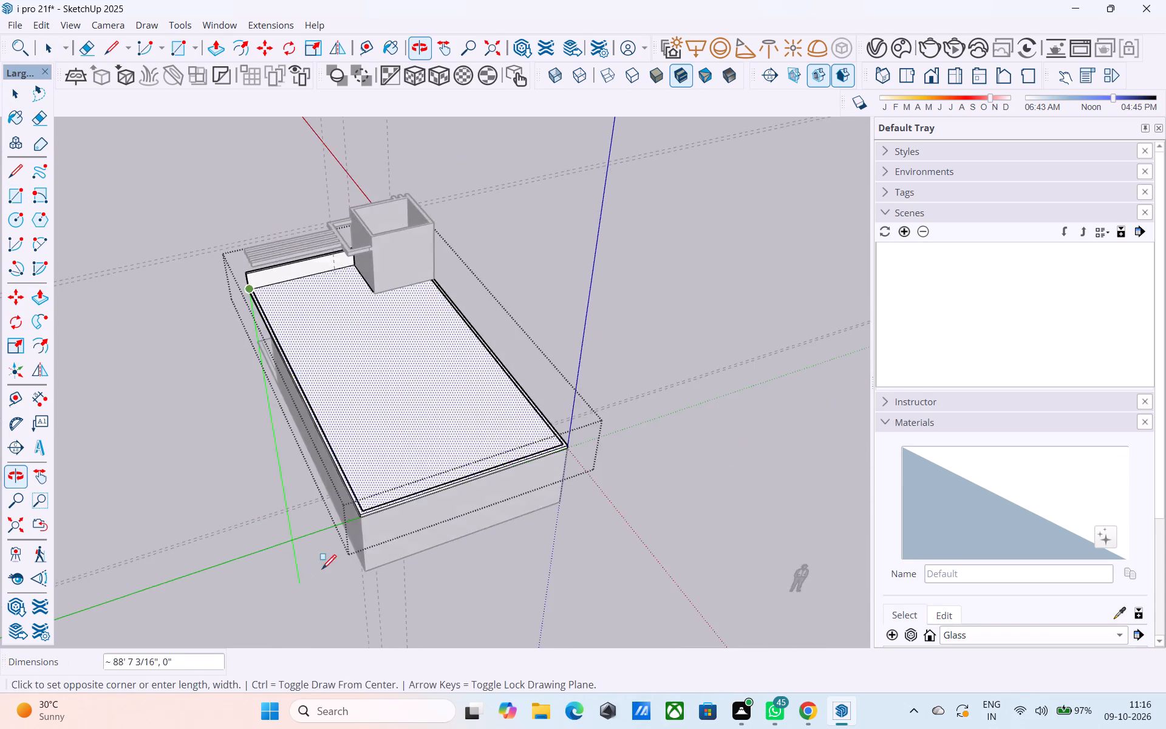
scroll(378, 540, "up", 11)
middle_click_drag(339, 457, 321, 532)
scroll(322, 521, "up", 9)
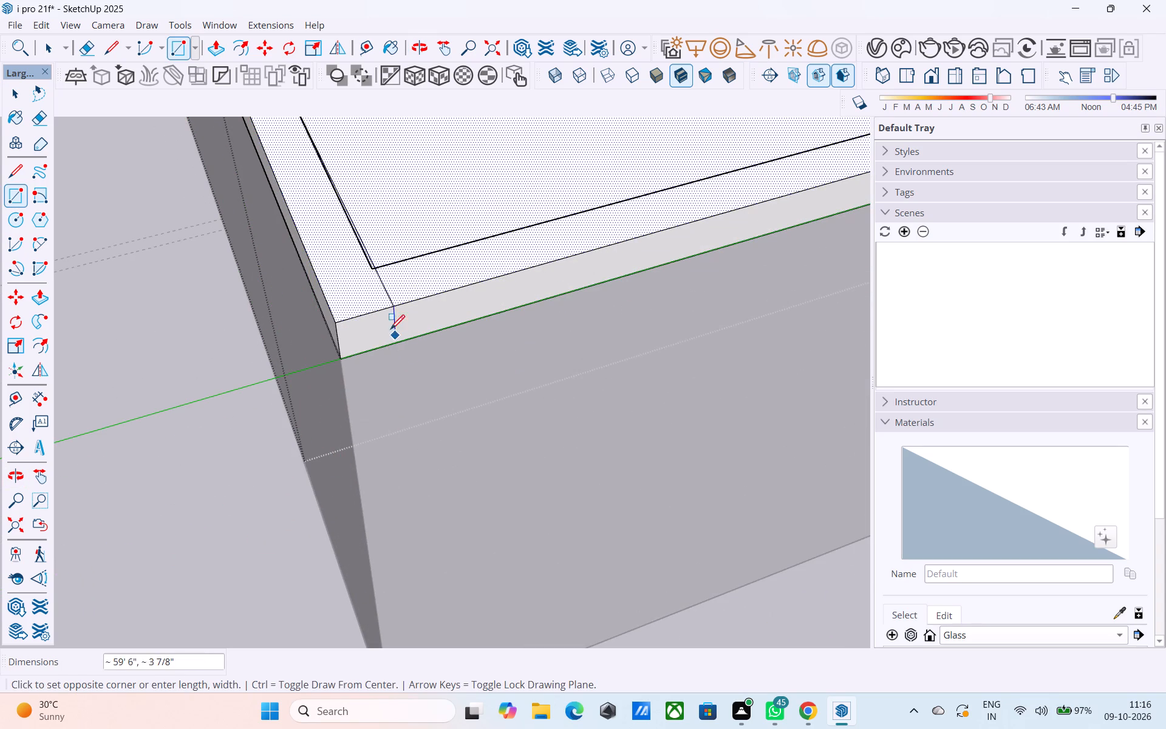
left_click(373, 270)
scroll(372, 275, "down", 5)
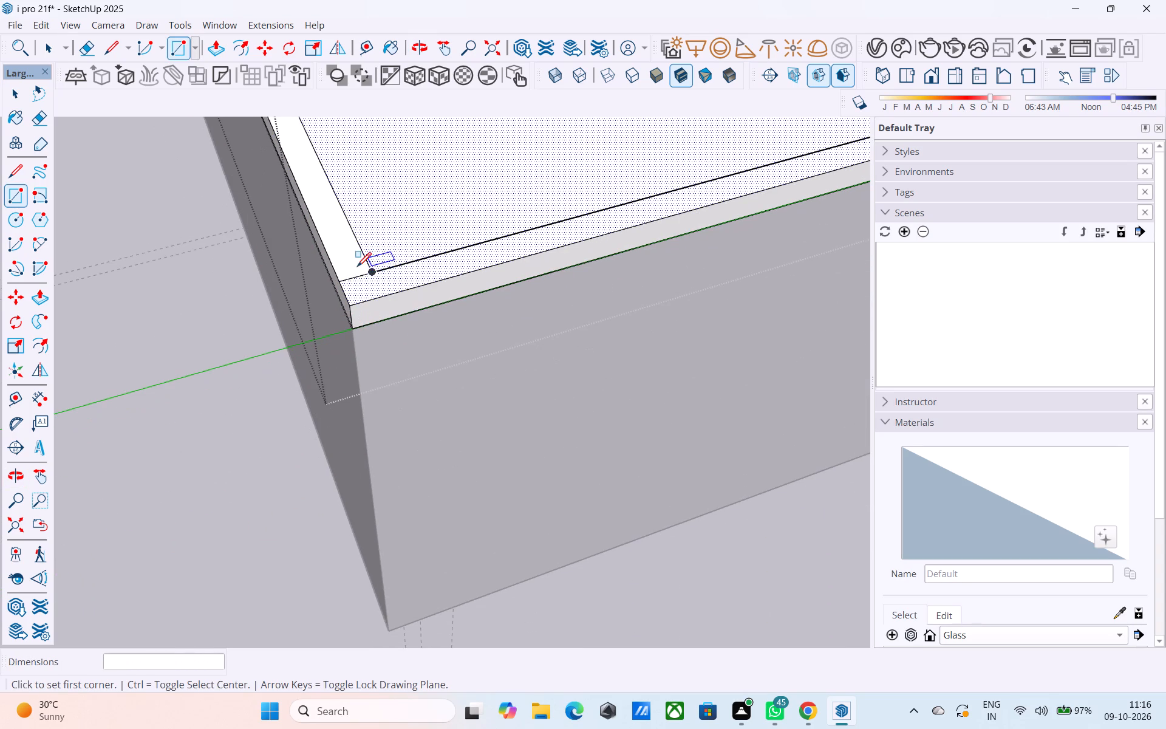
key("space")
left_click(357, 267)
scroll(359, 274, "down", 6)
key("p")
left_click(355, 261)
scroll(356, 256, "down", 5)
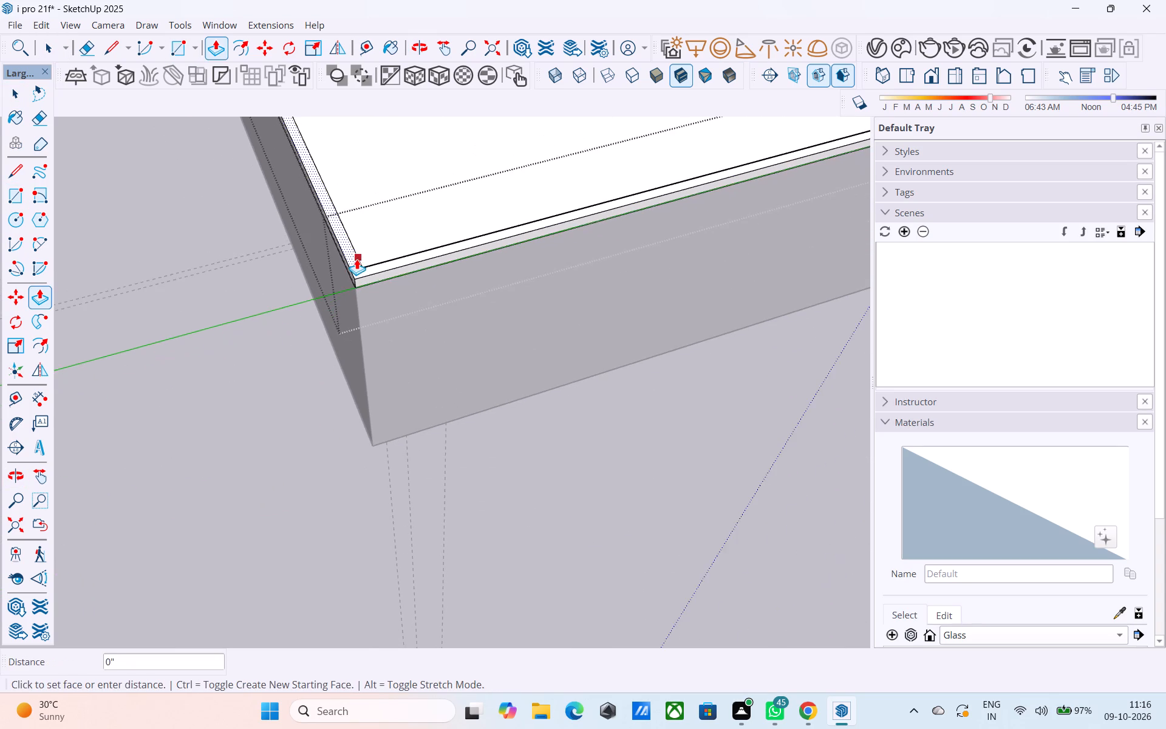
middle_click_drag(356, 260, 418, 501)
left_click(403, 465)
Push/pull the border strip along the slab's long edge up 3.5' to form the second parapet wall.
middle_click_drag(403, 426, 601, 357)
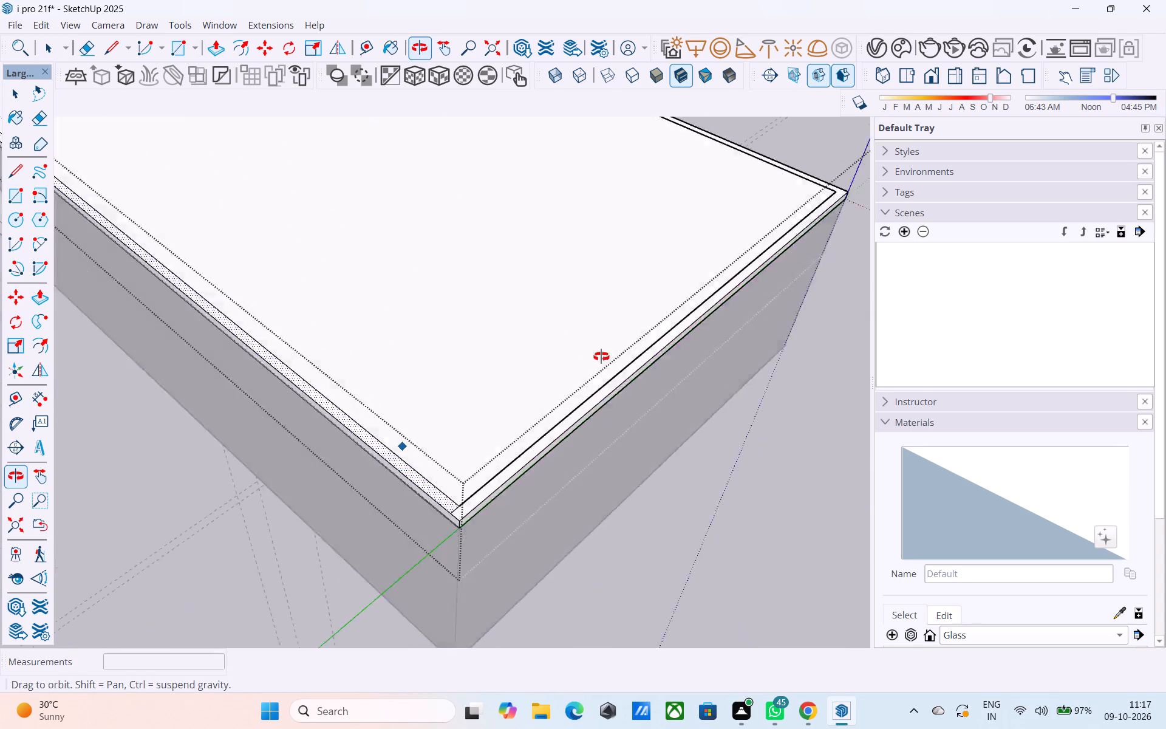
middle_click_drag(601, 357, 672, 313)
key("space")
scroll(408, 471, "up", 3)
left_click(396, 474)
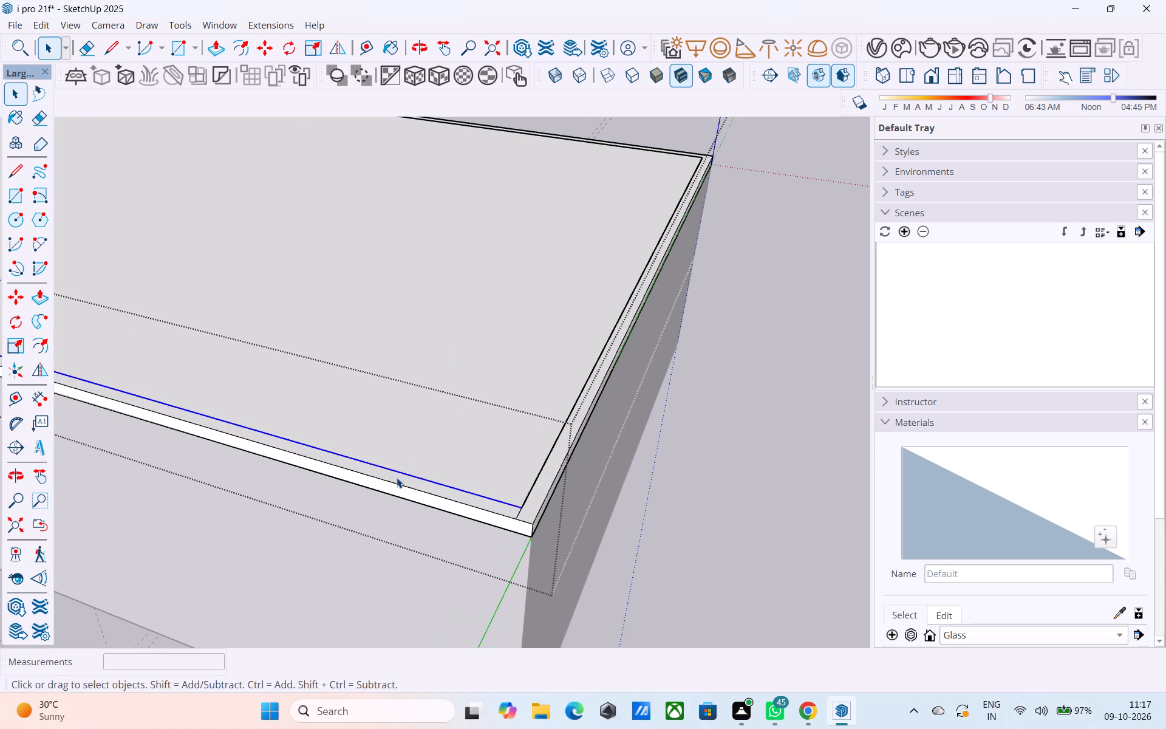
left_click(397, 477)
key("p")
left_click(397, 477)
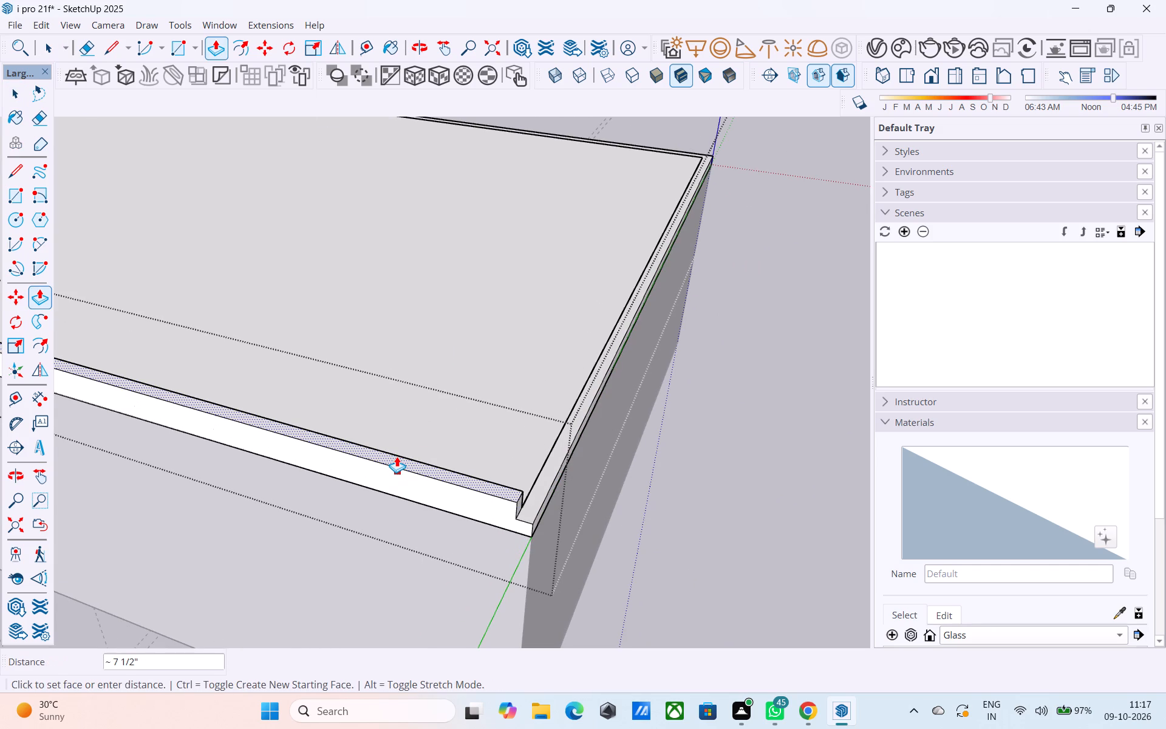
type("3.5'")
key("Return")
Draw a 6" by 32' 3" rectangle over the border strip along the short edge opposite the tower, from the parapet's base to the far inner corner.
scroll(491, 462, "down", 6)
middle_click_drag(591, 495, 217, 487)
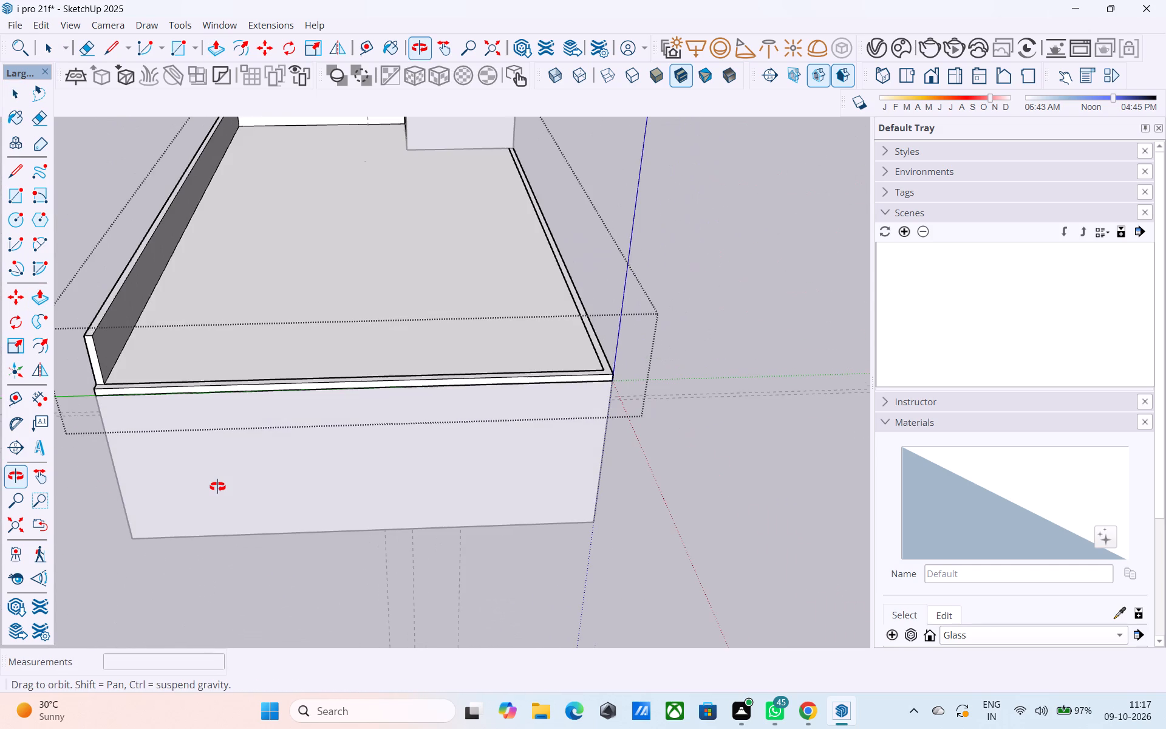
middle_click_drag(217, 487, 186, 529)
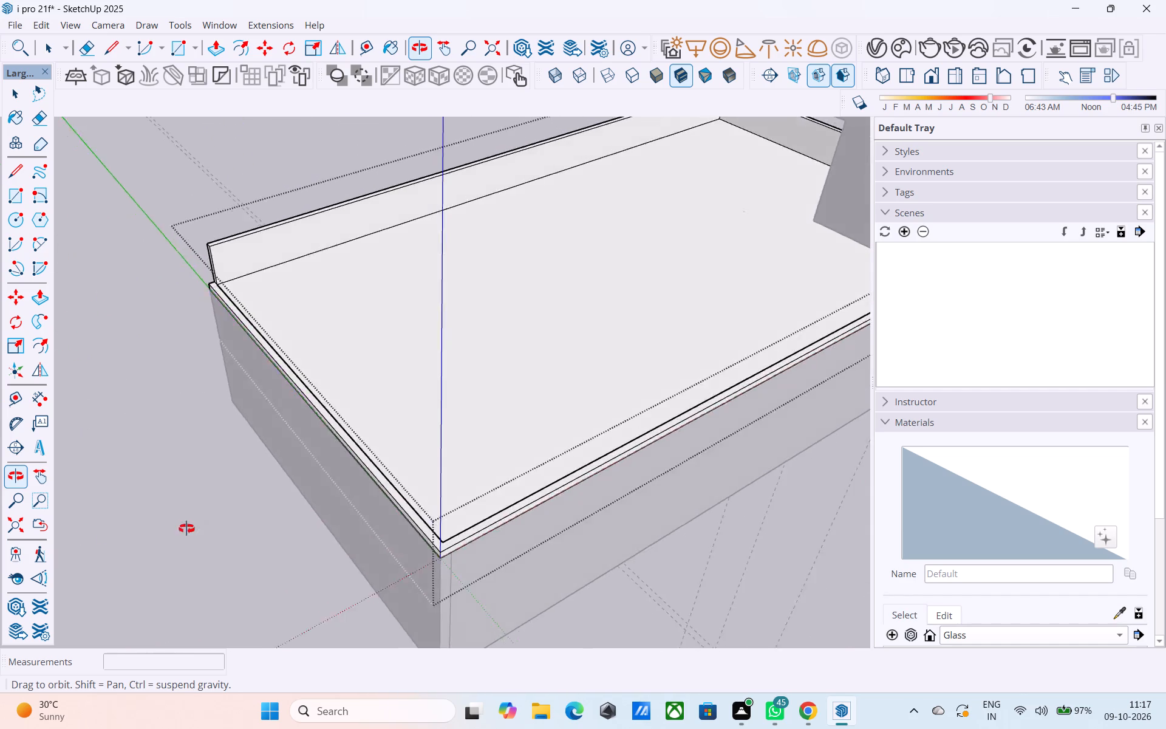
middle_click_drag(186, 529, 107, 531)
key("space")
key("r")
scroll(132, 332, "up", 3)
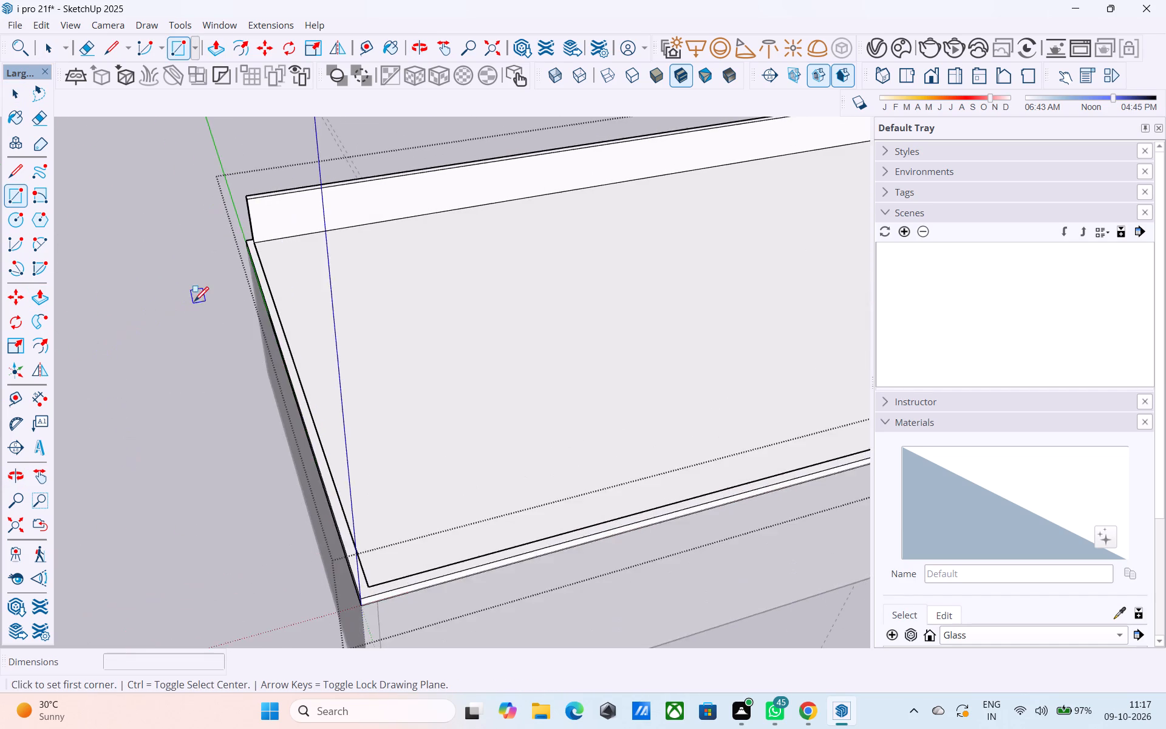
scroll(194, 303, "up", 3)
left_click(261, 221)
scroll(261, 222, "down", 5)
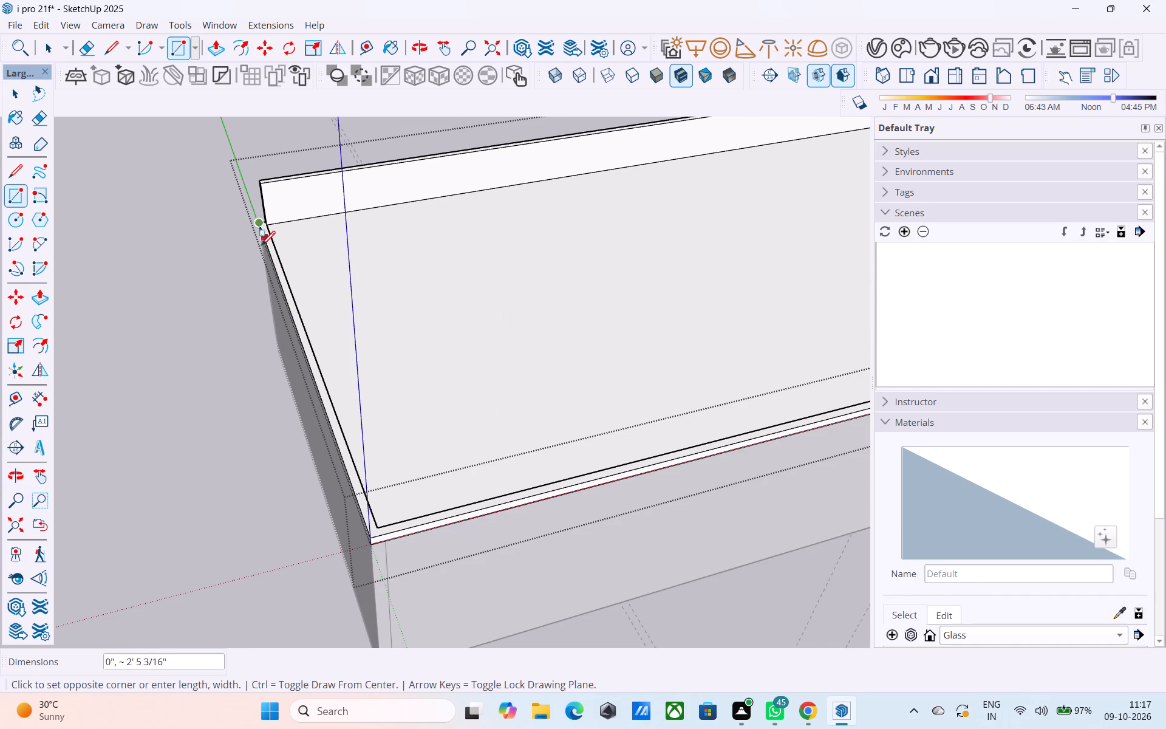
scroll(377, 529, "up", 5)
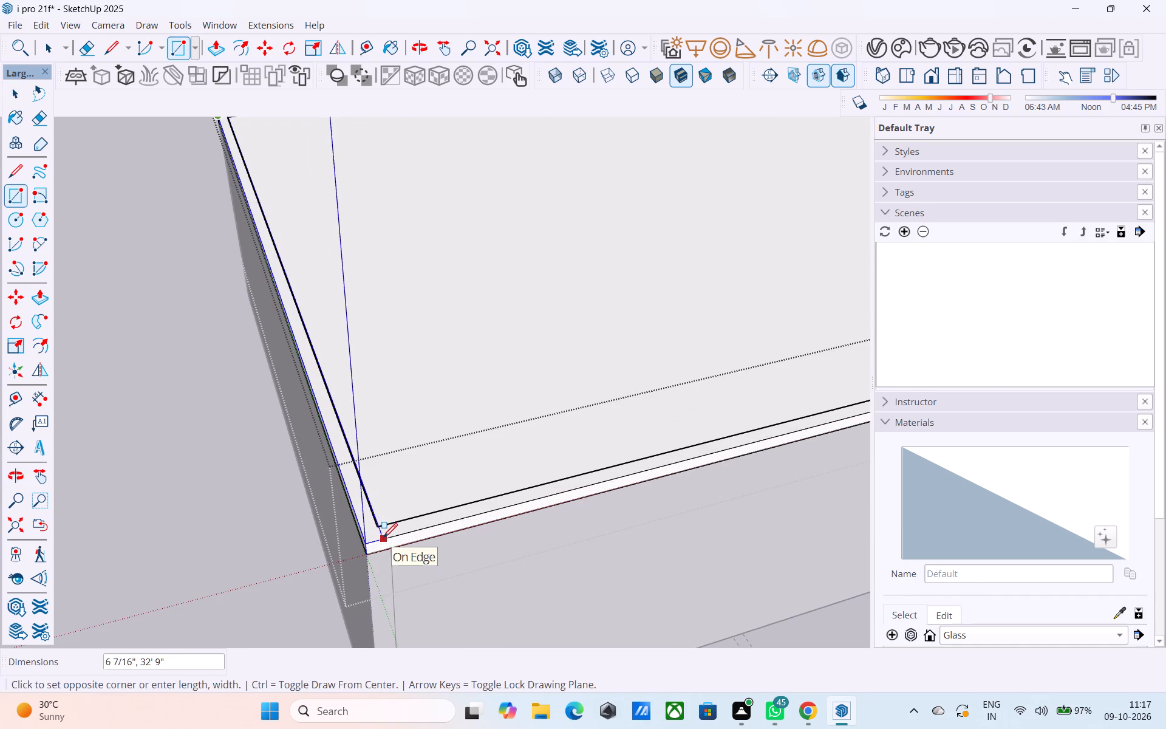
scroll(383, 539, "up", 6)
left_click(377, 521)
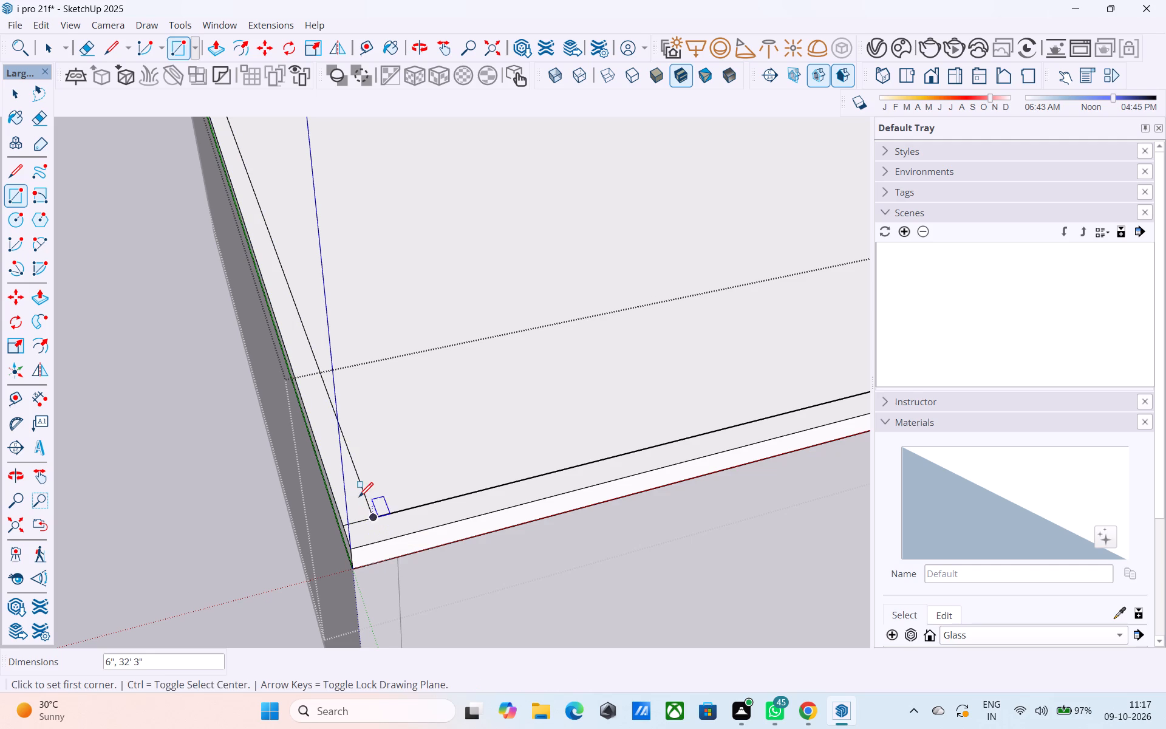
Push/pull the border strip along that short edge up 3.5' to form the third parapet wall.
key("space")
left_click(359, 498)
key("p")
left_click(359, 498)
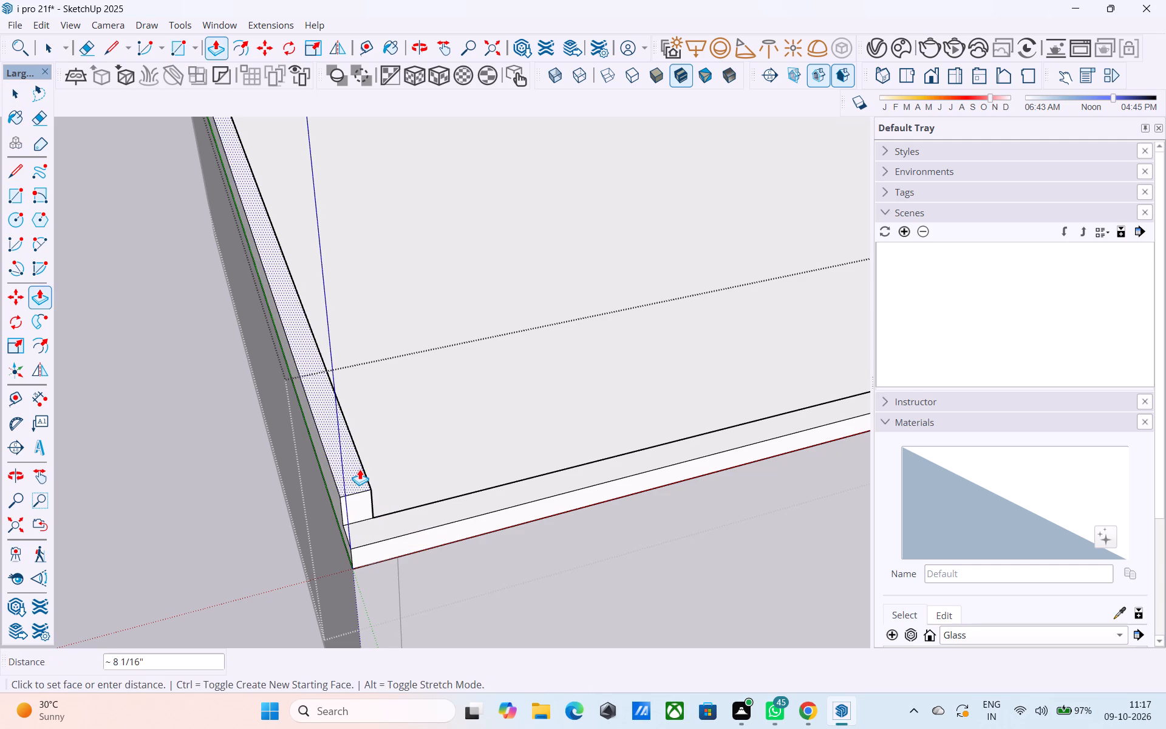
type("3.5'")
key("Return")
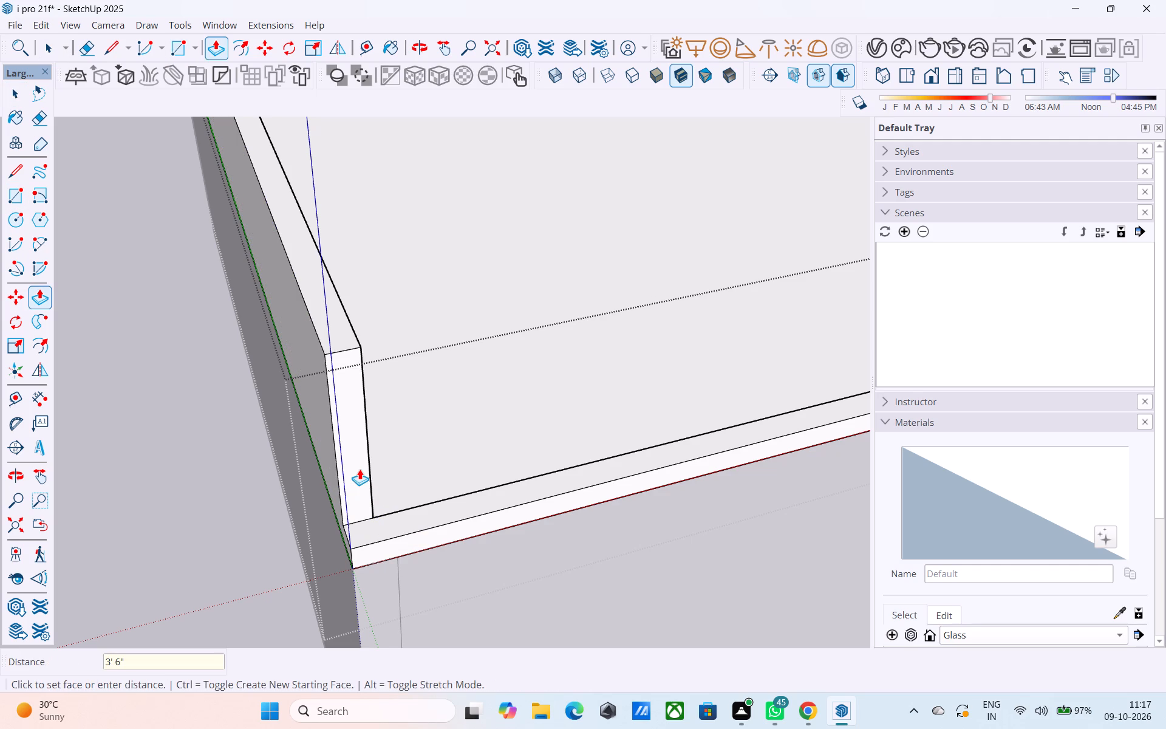
Draw a 48' 9" by 6" rectangle over the border strip along the remaining long edge, from the parapet's base to the tower.
scroll(360, 431, "down", 9)
middle_click_drag(522, 498, 41, 508)
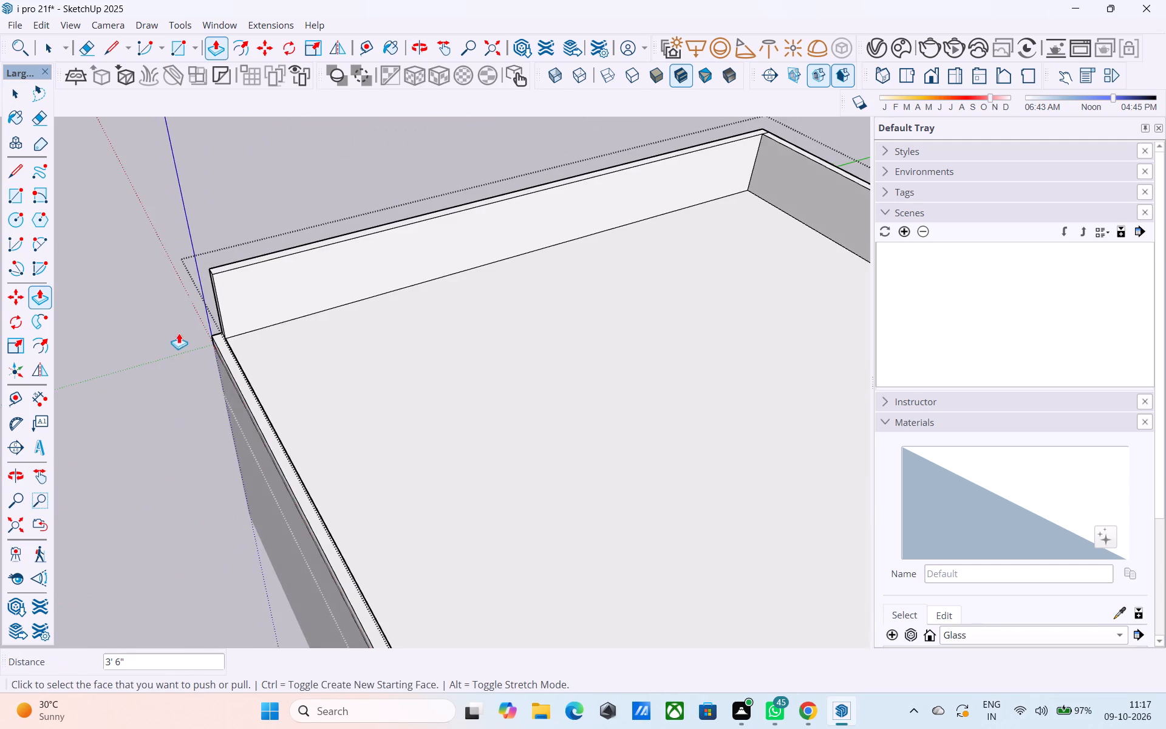
scroll(181, 332, "up", 6)
key("r")
left_click(211, 318)
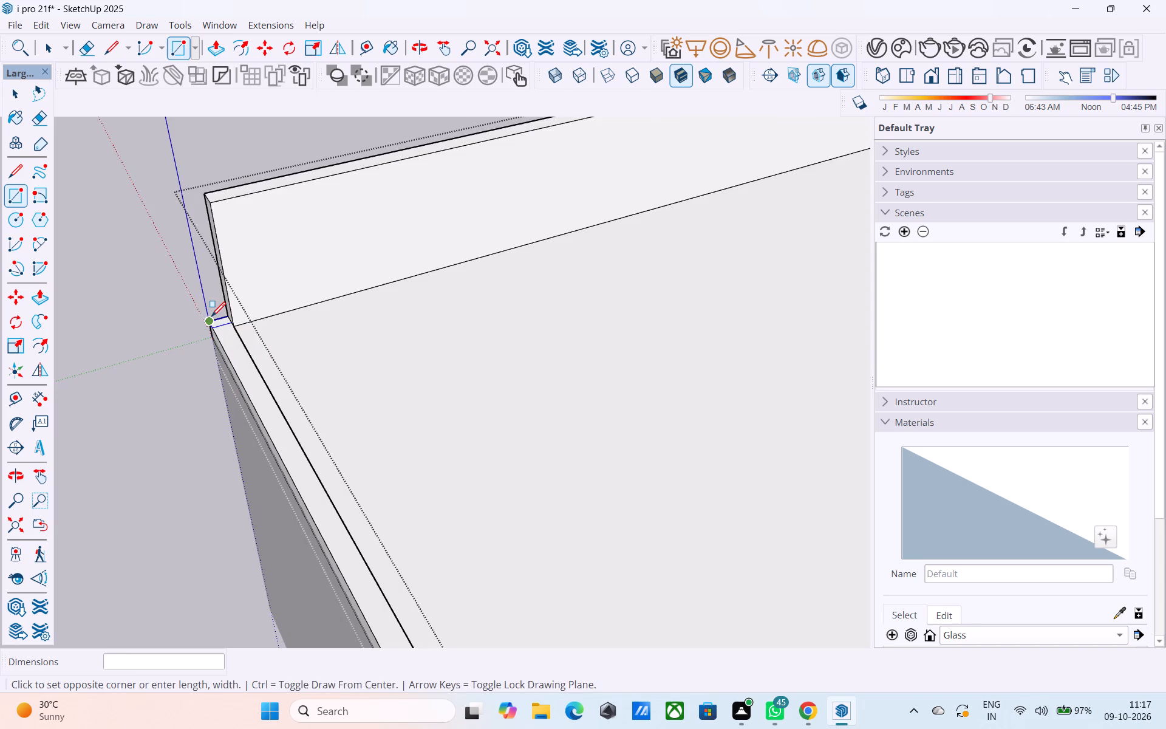
scroll(211, 320, "down", 20)
middle_click_drag(289, 510, 458, 587)
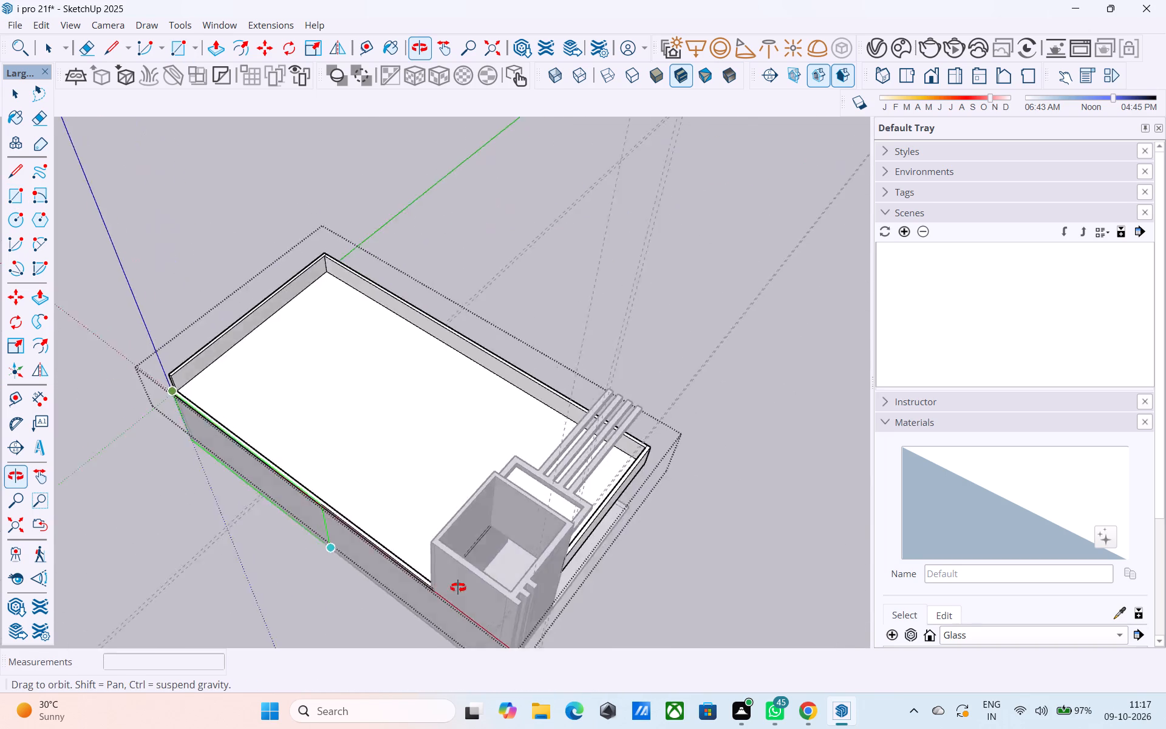
middle_click_drag(458, 587, 674, 576)
scroll(592, 553, "up", 19)
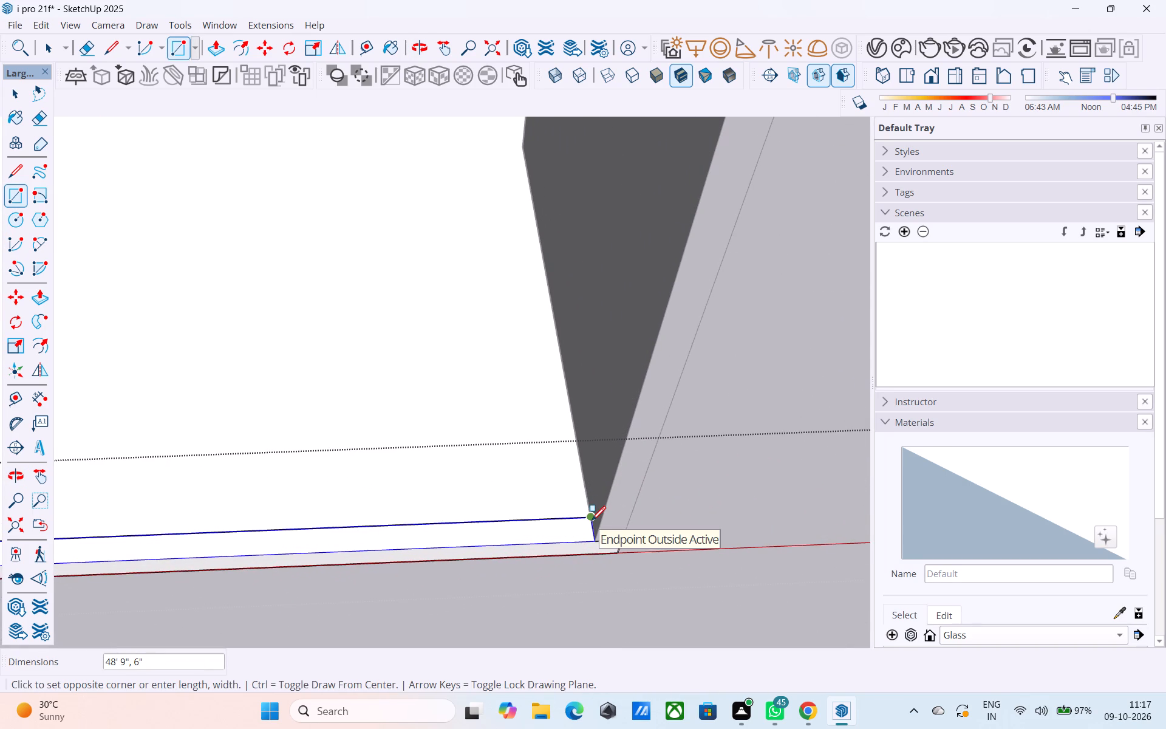
left_click(592, 522)
Push/pull the border strip along the remaining long edge up 3.5' to form the last parapet wall, and finish editing the slab group.
key("space")
left_click(573, 529)
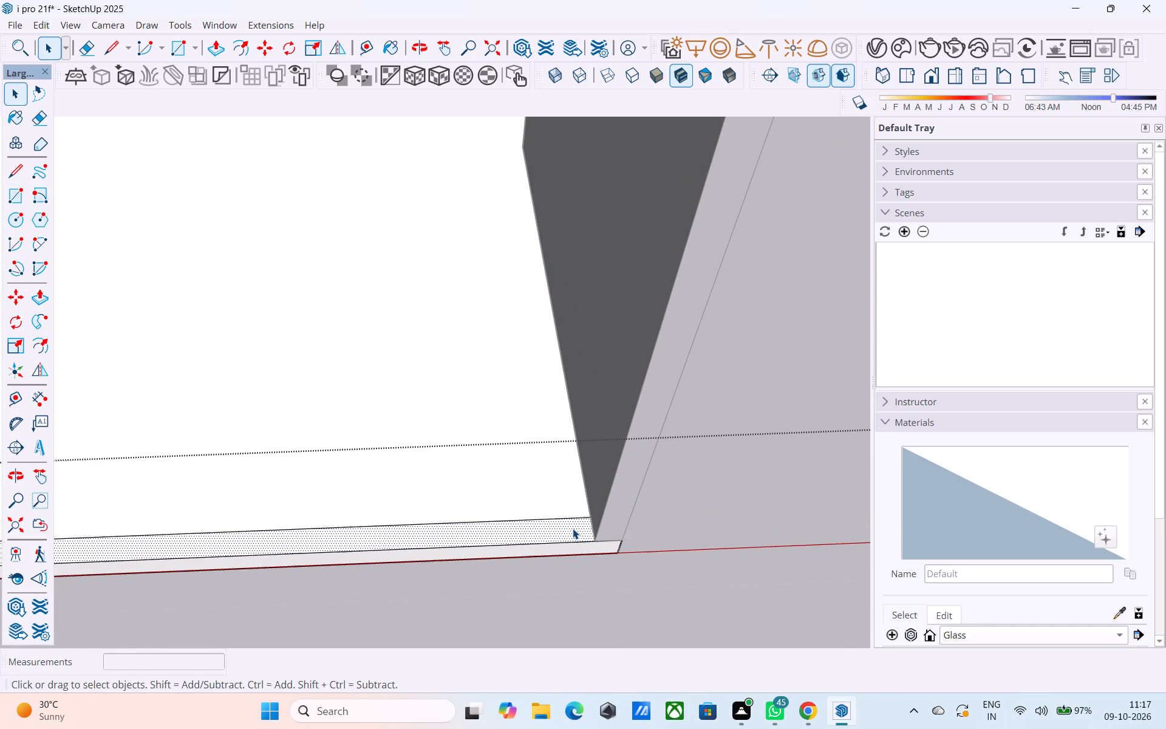
key("p")
left_click(573, 529)
type("3.5'")
key("Return")
scroll(573, 438, "down", 3)
middle_click_drag(602, 468, 591, 383)
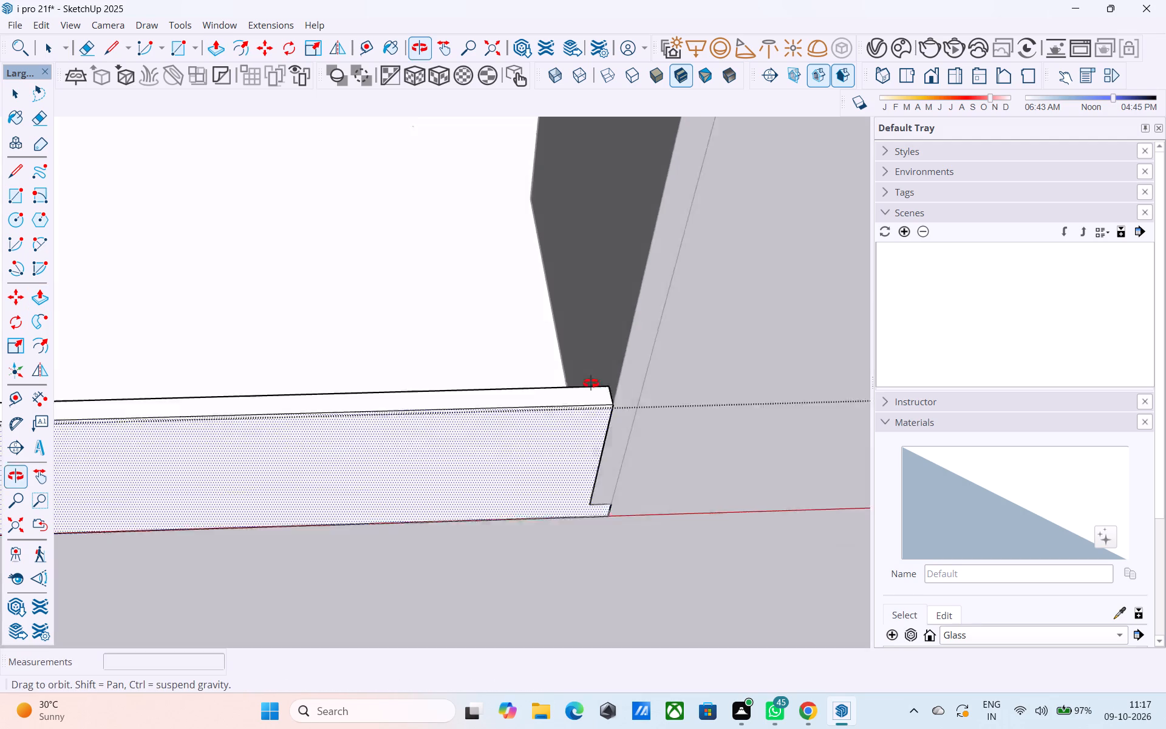
middle_click_drag(591, 383, 573, 344)
scroll(568, 350, "down", 10)
key("space")
scroll(569, 363, "down", 8)
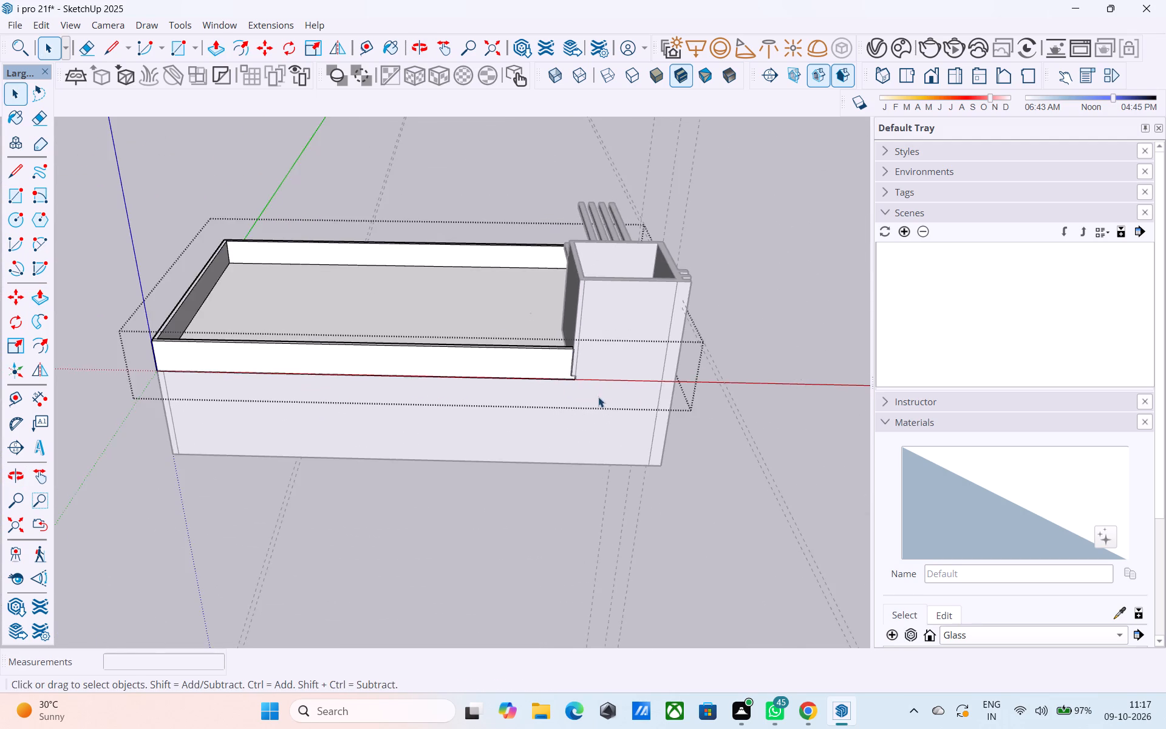
middle_click_drag(598, 397, 585, 390)
left_click(724, 445)
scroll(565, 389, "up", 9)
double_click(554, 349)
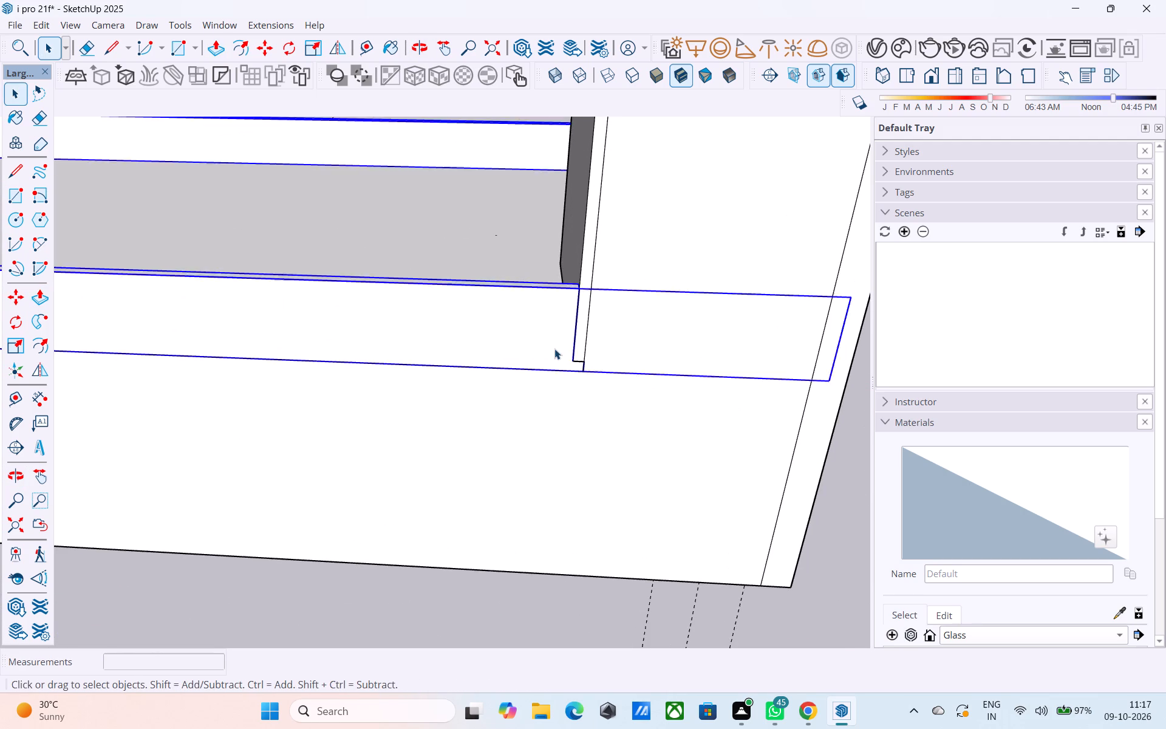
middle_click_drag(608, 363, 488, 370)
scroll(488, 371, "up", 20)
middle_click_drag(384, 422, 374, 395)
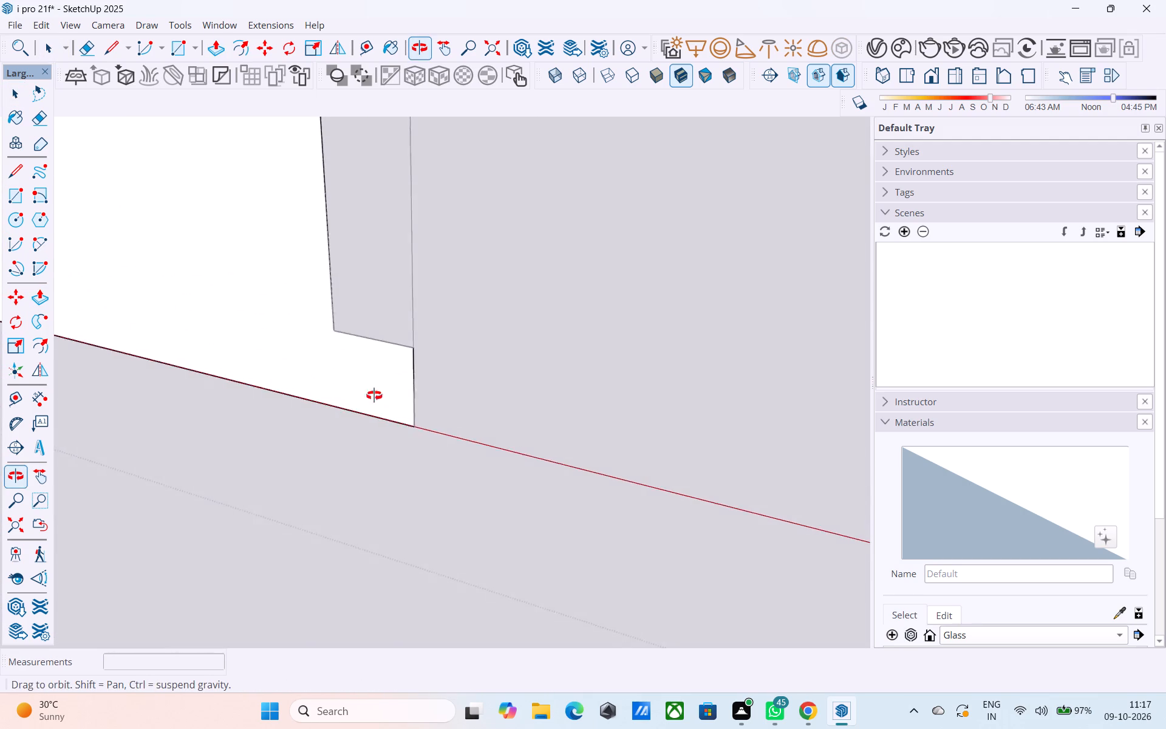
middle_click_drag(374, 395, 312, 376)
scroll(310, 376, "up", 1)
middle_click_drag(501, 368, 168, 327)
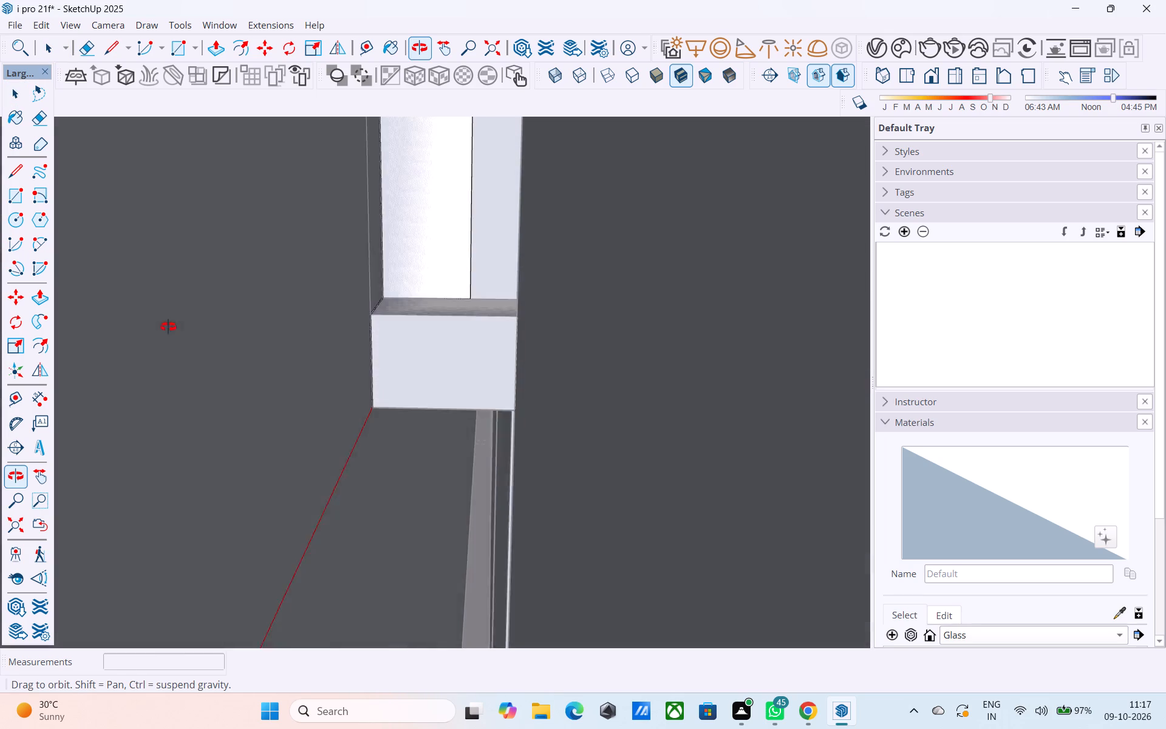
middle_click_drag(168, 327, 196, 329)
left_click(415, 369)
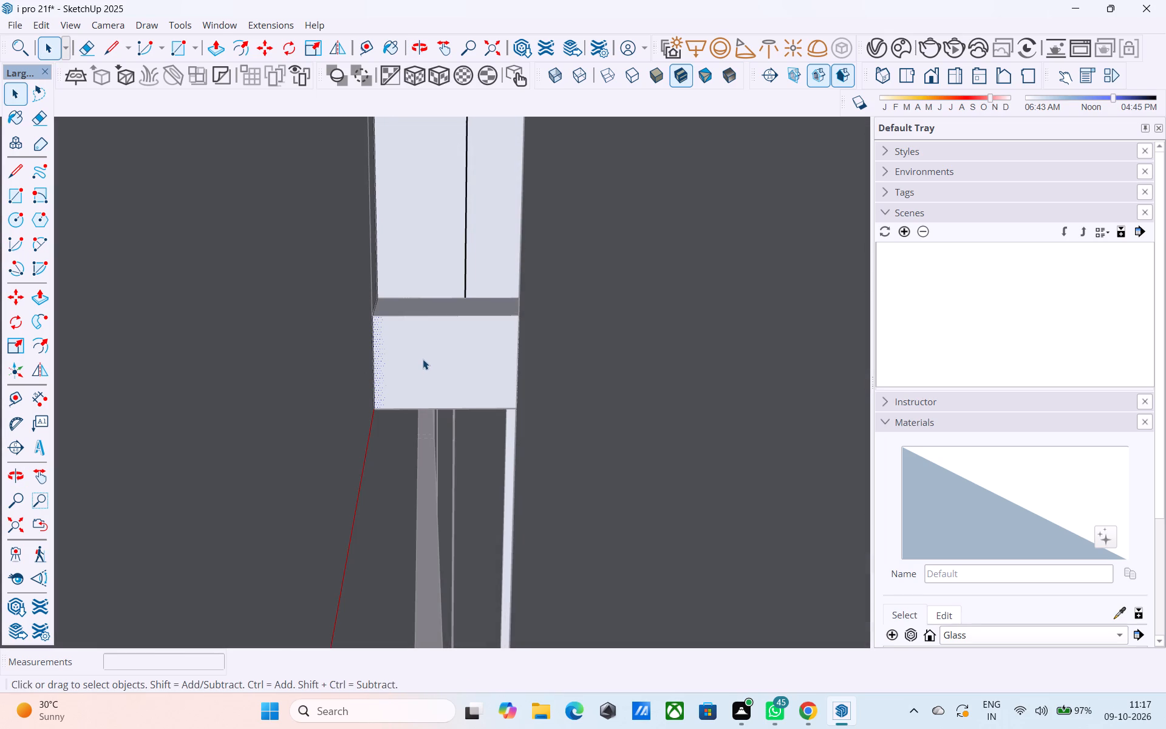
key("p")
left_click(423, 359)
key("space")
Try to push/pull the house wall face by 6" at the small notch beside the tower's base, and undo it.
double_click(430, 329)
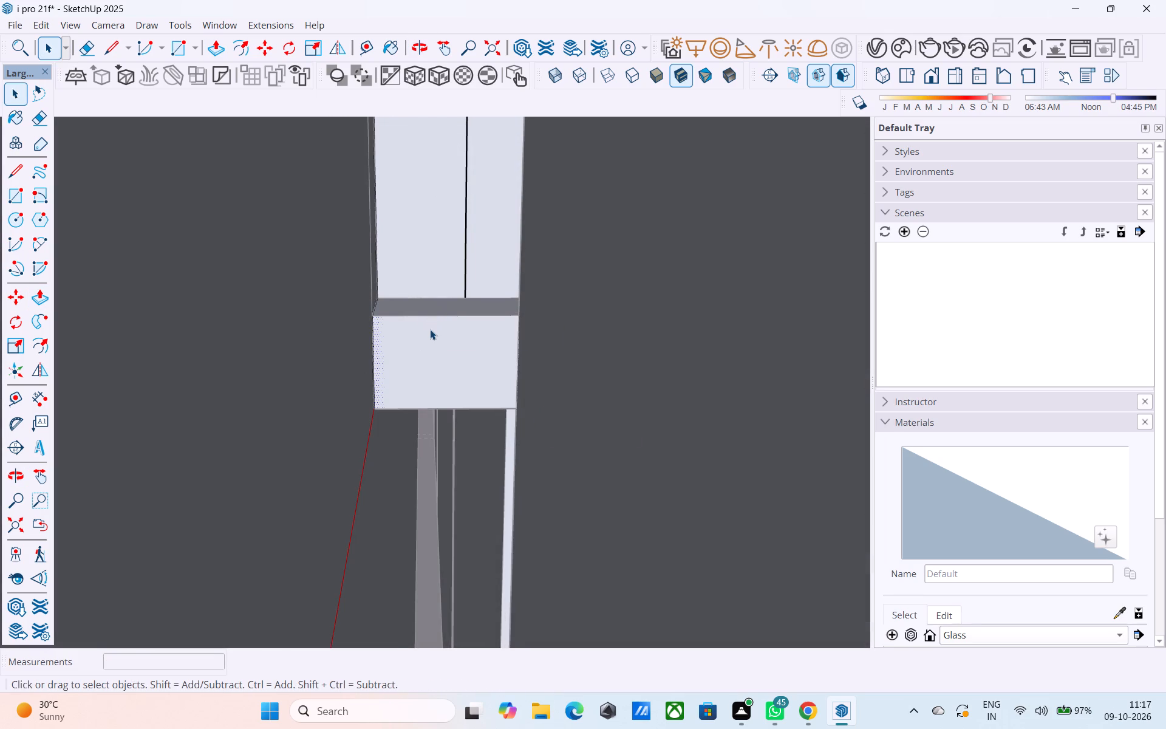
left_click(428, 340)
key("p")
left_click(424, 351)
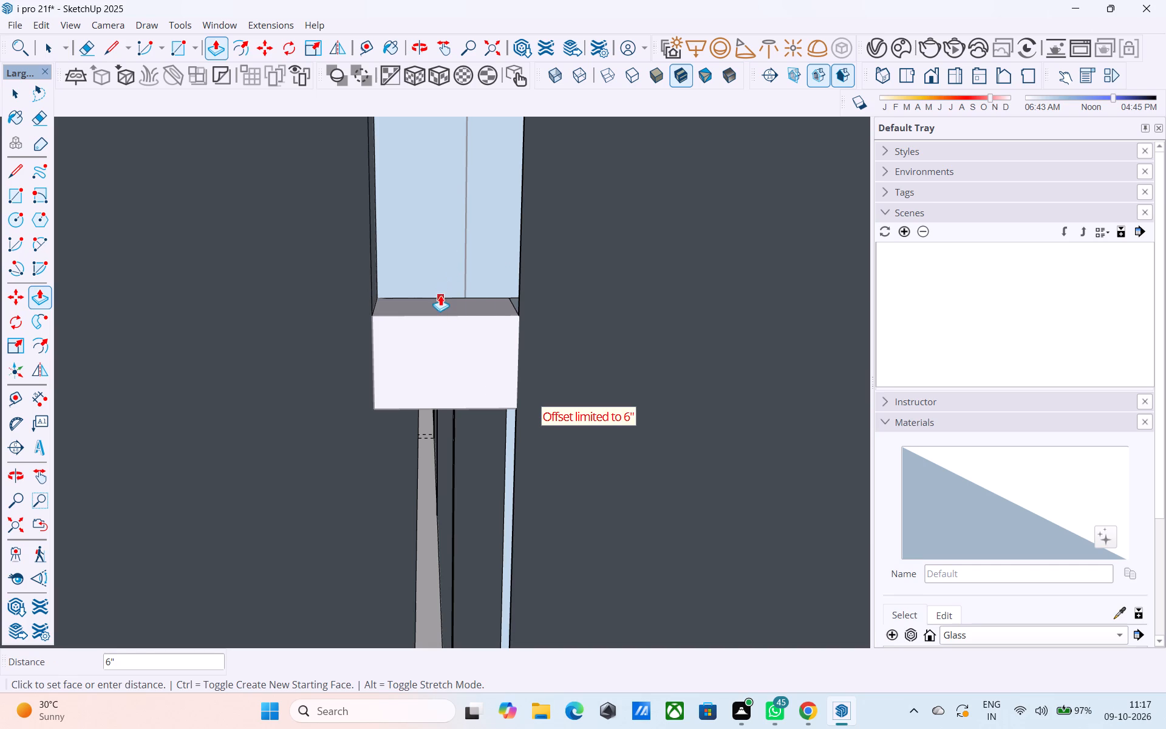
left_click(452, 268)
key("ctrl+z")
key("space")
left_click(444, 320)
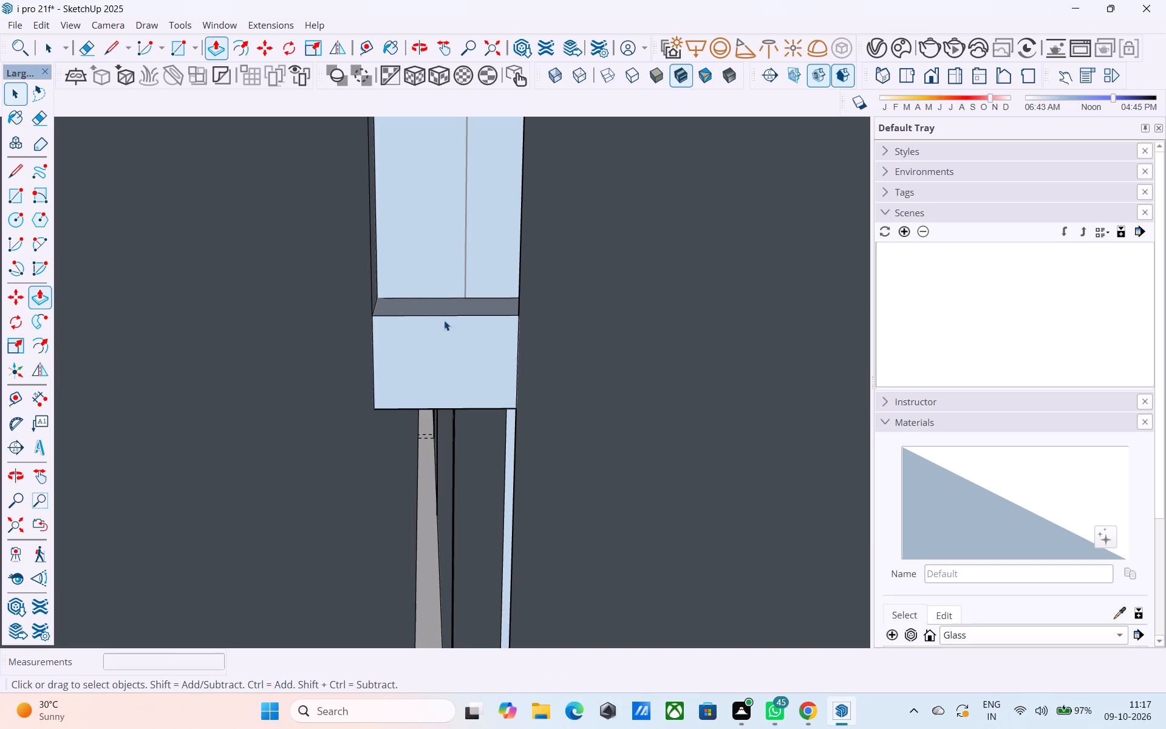
Examine the notch where the new long-edge parapet meets the tower, checking it from several sides and inside the slab group.
middle_click_drag(559, 333, 841, 303)
left_click(288, 354)
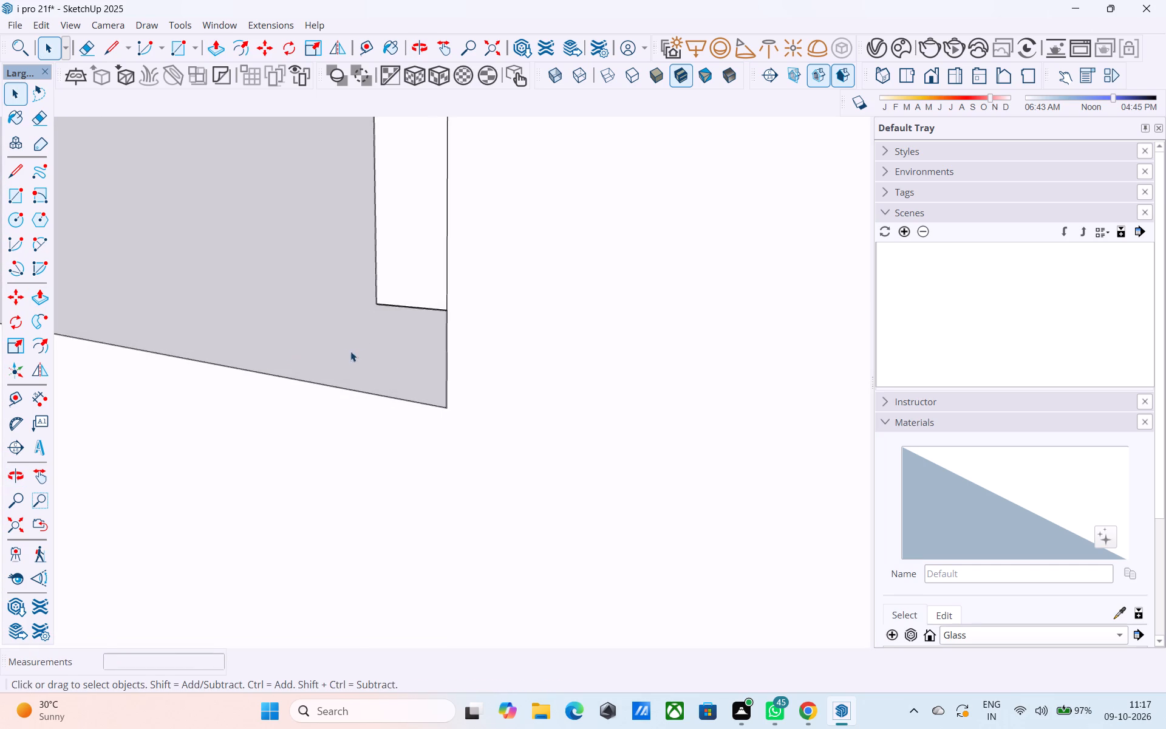
scroll(366, 363, "down", 20)
scroll(366, 363, "down", 11)
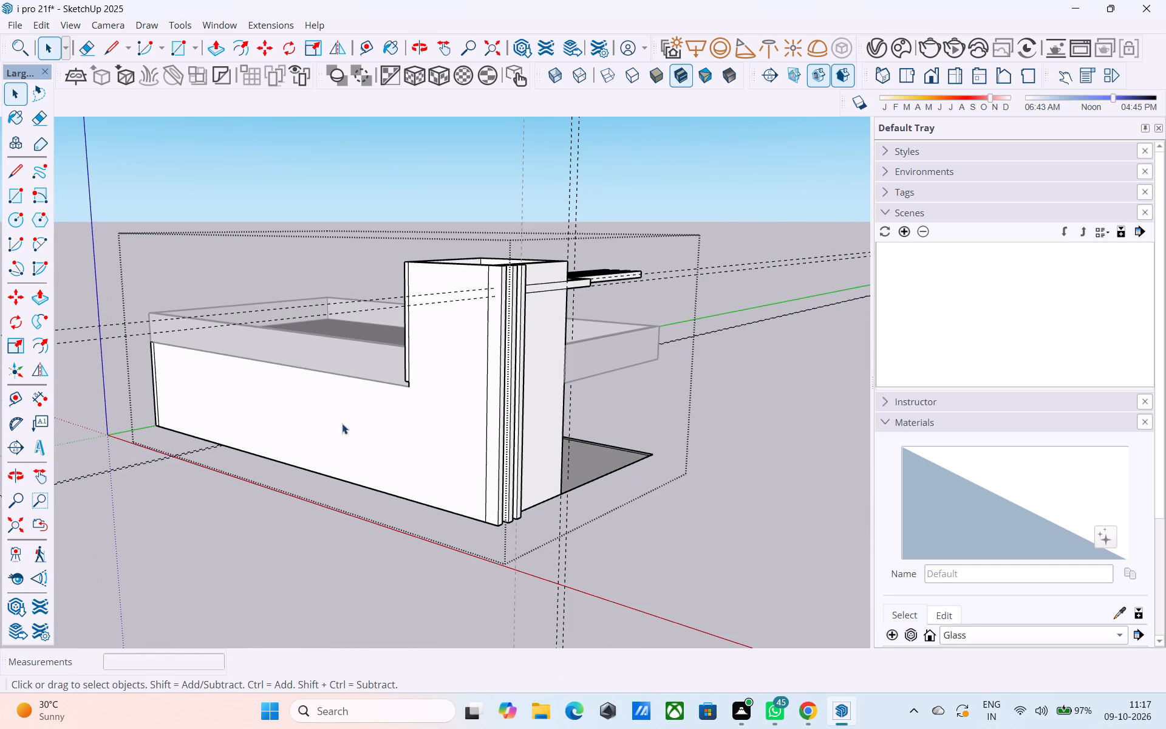
left_click(191, 468)
scroll(290, 373, "up", 5)
double_click(384, 356)
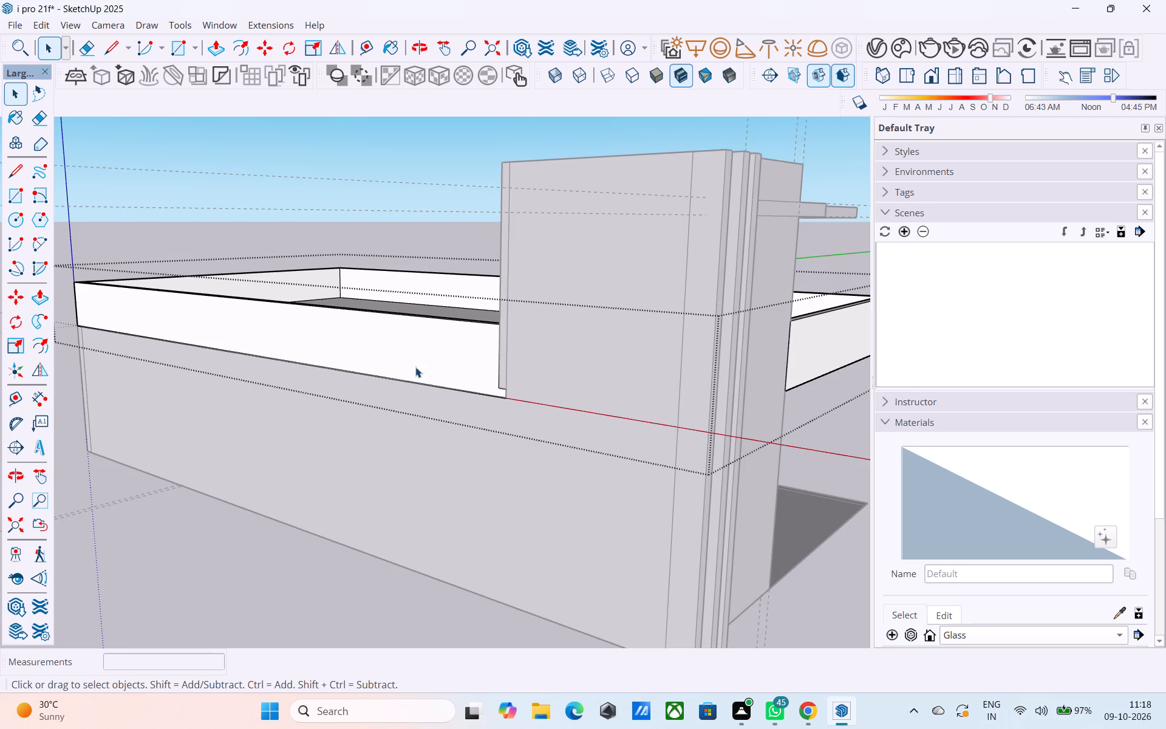
middle_click_drag(430, 368, 621, 411)
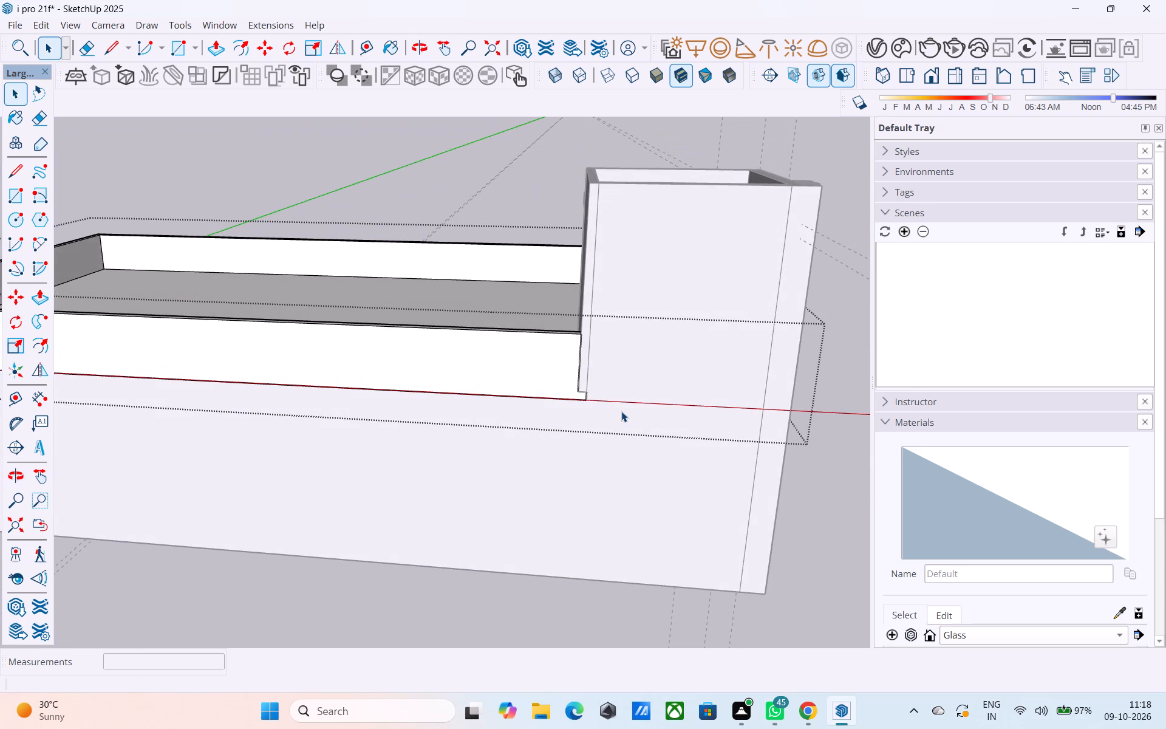
scroll(621, 411, "up", 1)
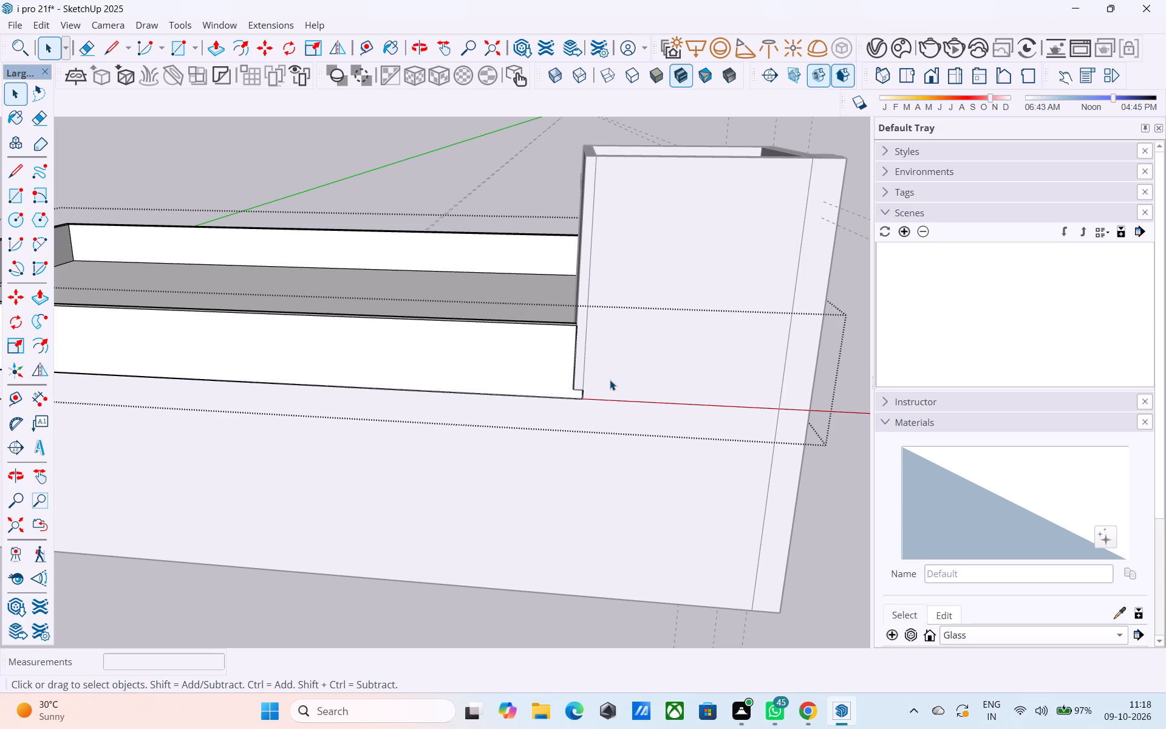
middle_click_drag(595, 376, 392, 400)
scroll(383, 396, "down", 2)
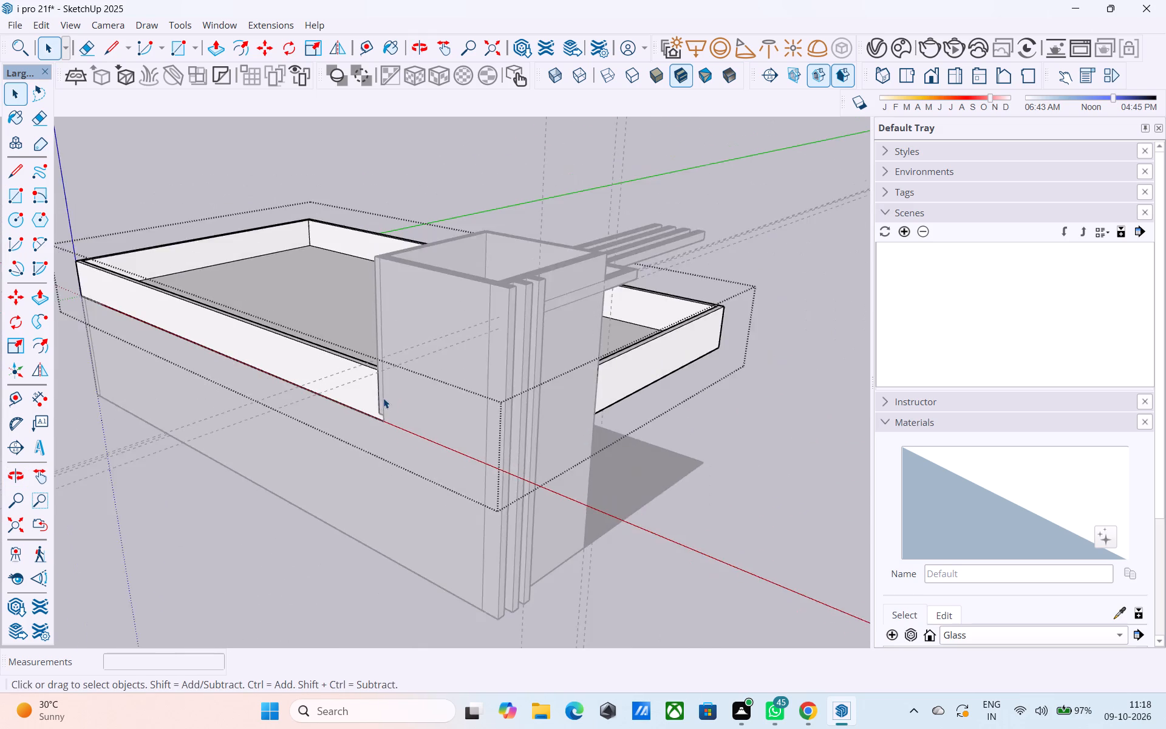
scroll(383, 398, "down", 5)
left_click(638, 440)
middle_click_drag(256, 436, 500, 383)
scroll(500, 400, "up", 10)
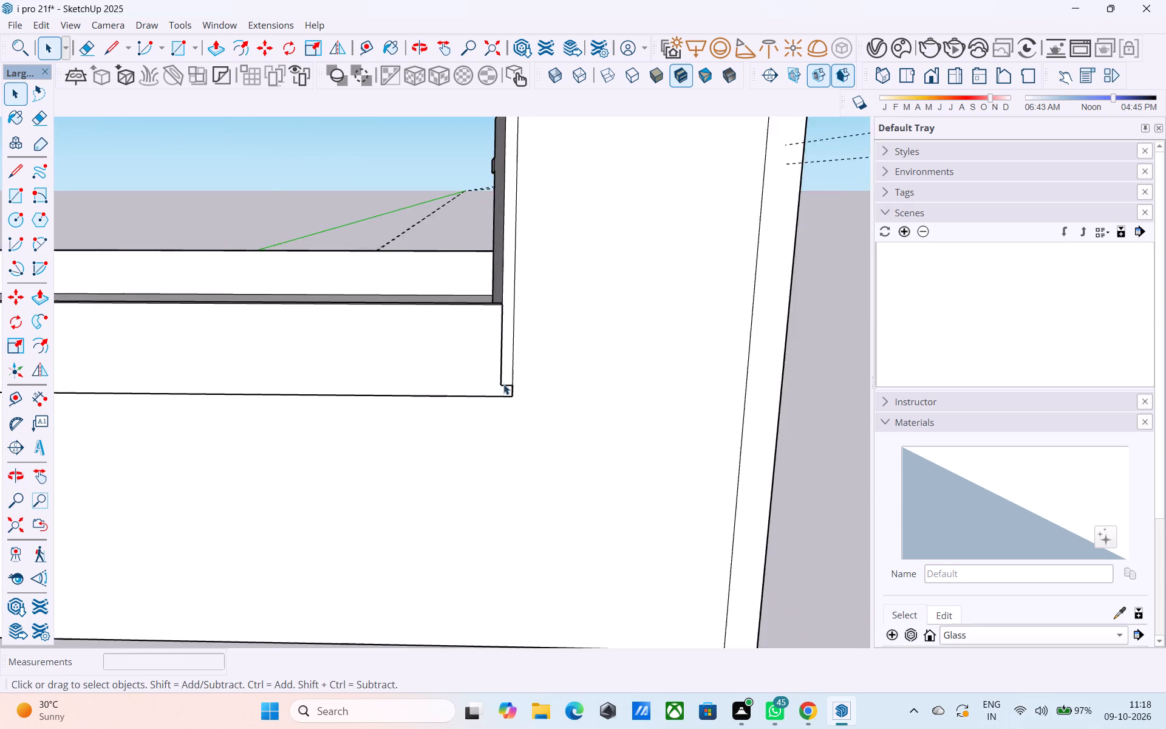
scroll(506, 390, "down", 5)
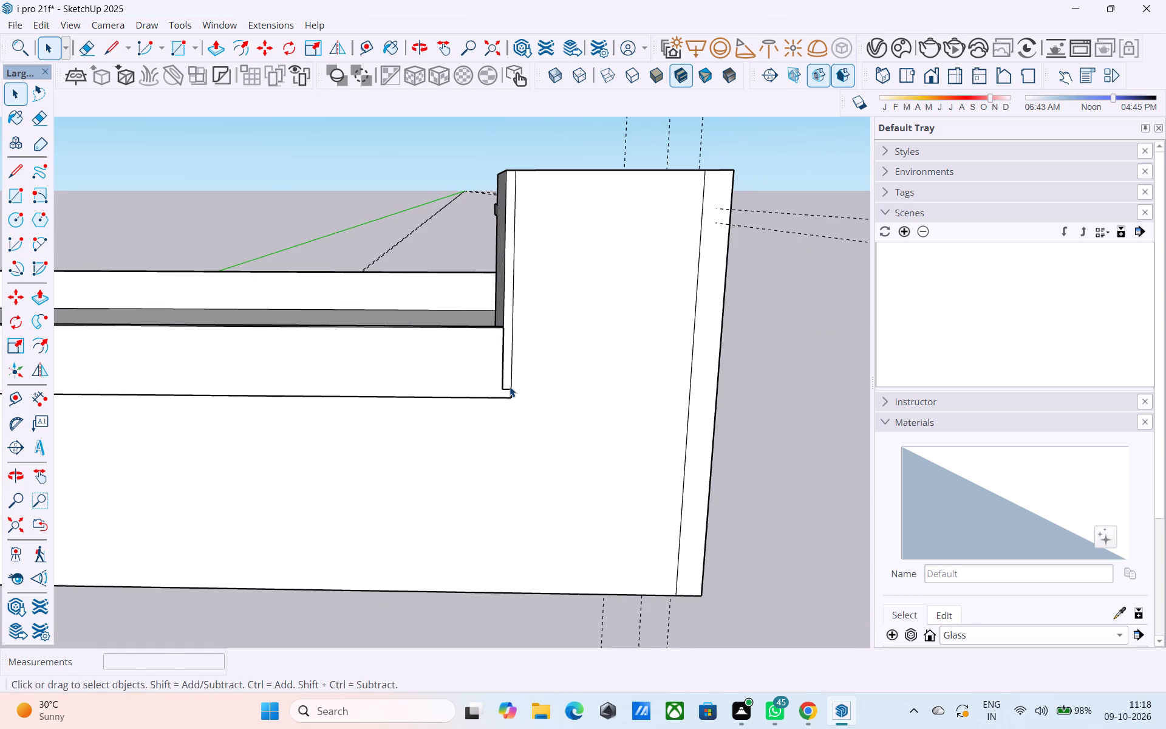
middle_click_drag(511, 341, 329, 592)
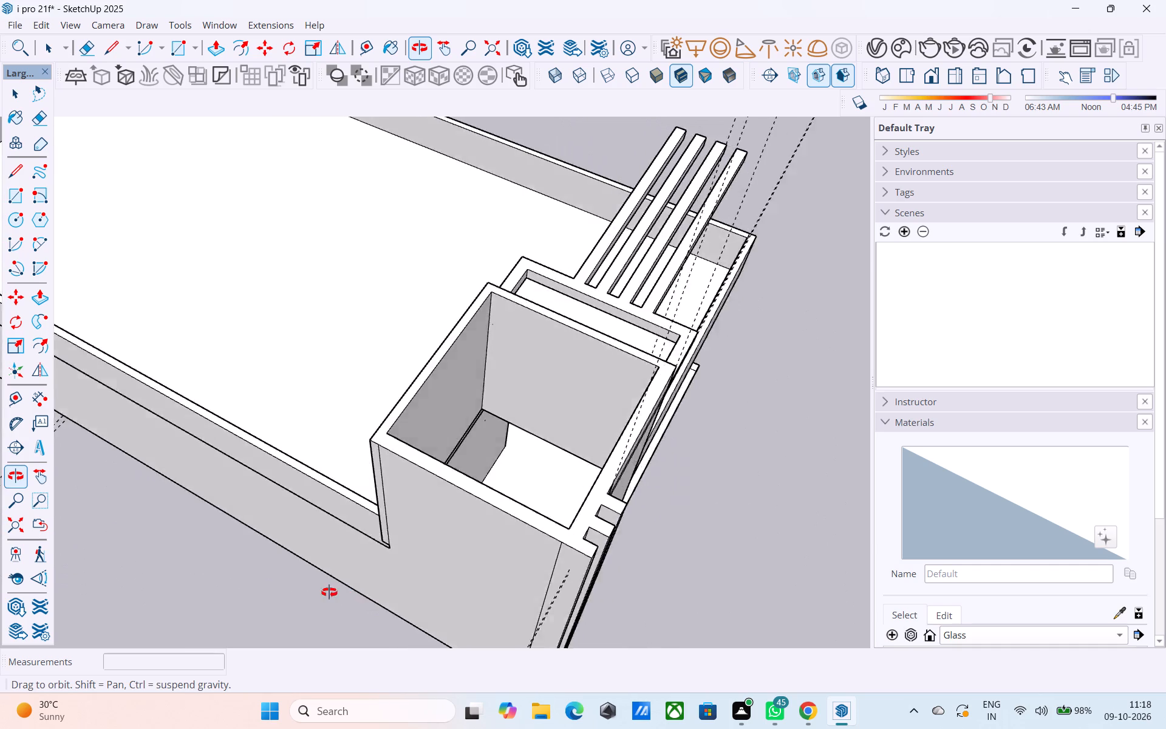
Push/pull the roof slab's narrow edge face along the foot of the tower's inner wall by 6", and finish editing the slab group.
middle_click_drag(329, 592, 198, 625)
middle_click_drag(373, 493, 544, 495)
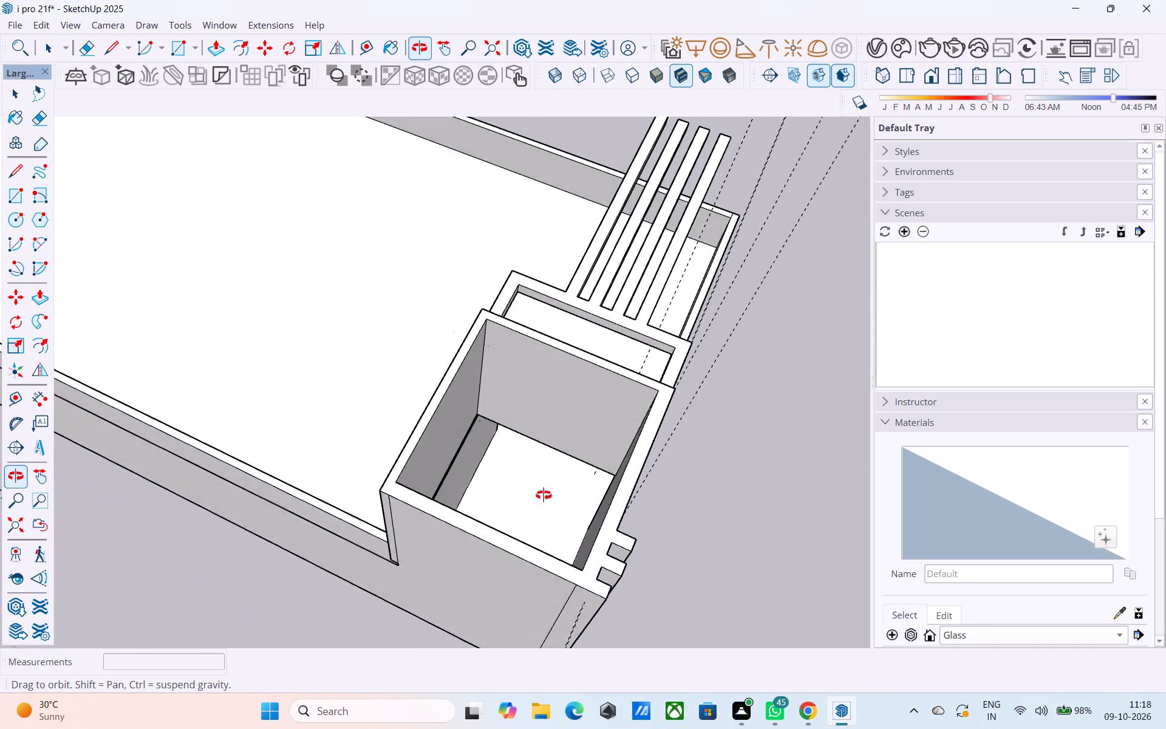
middle_click_drag(544, 495, 510, 485)
scroll(486, 478, "up", 9)
middle_click(398, 453)
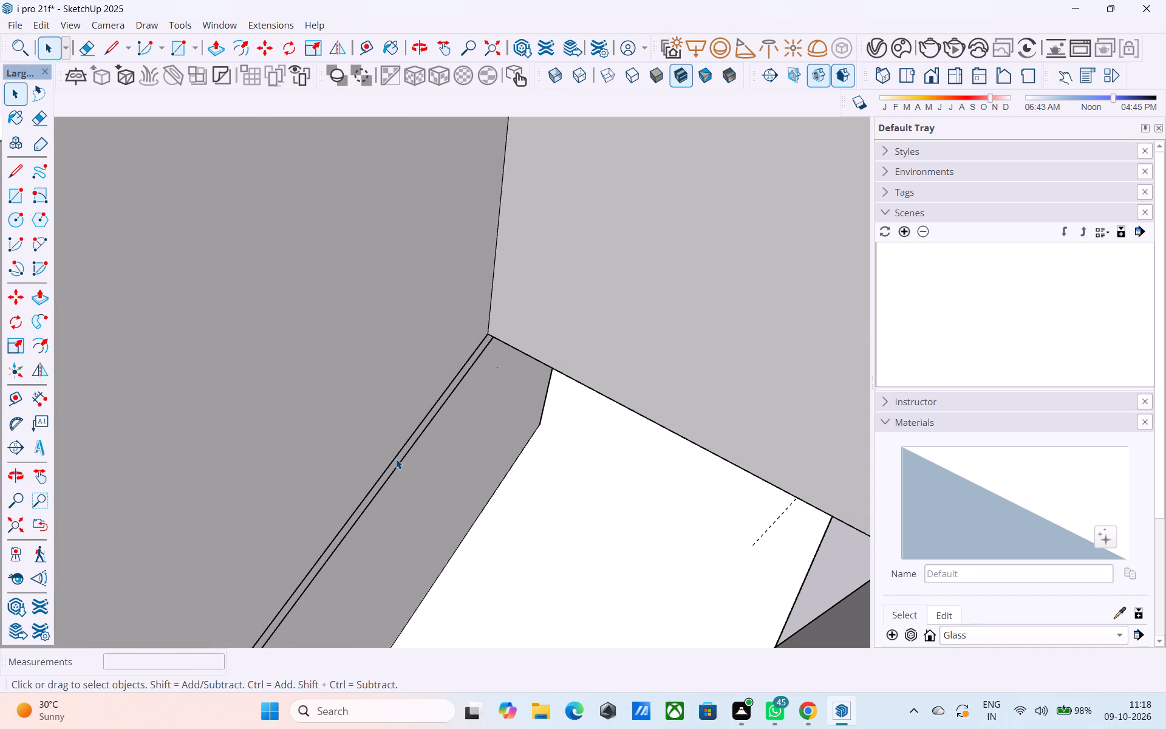
double_click(398, 460)
left_click(398, 460)
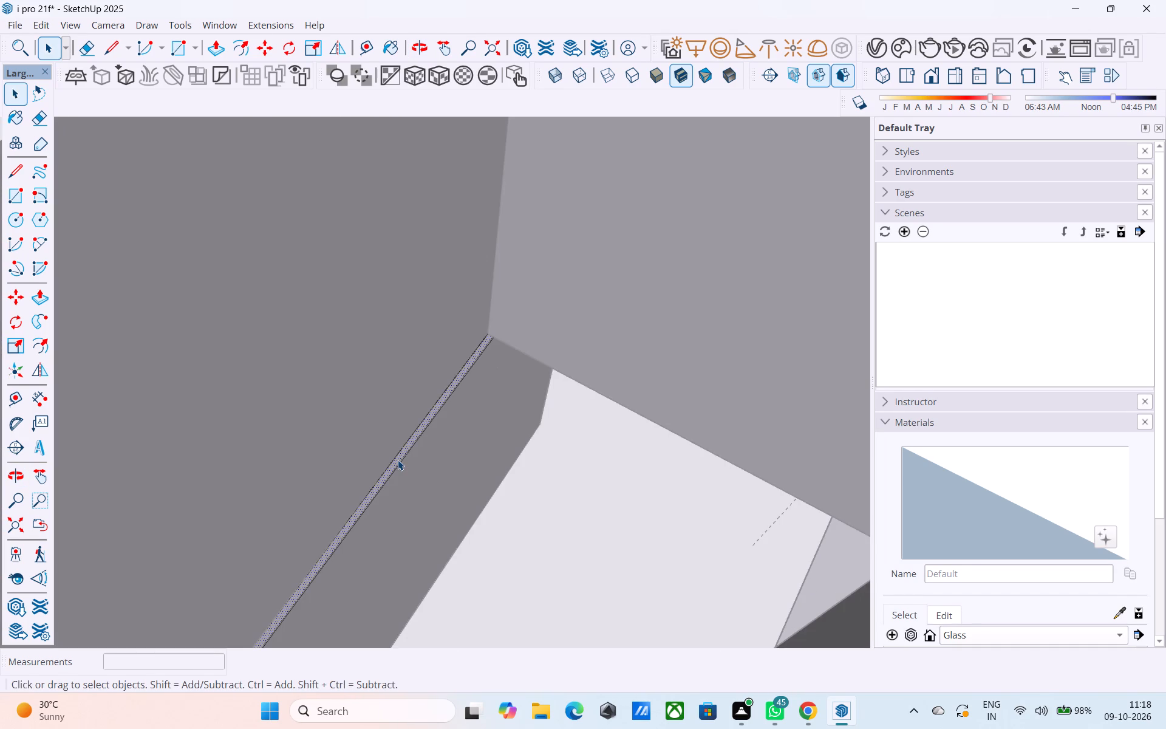
key("p")
left_click(398, 460)
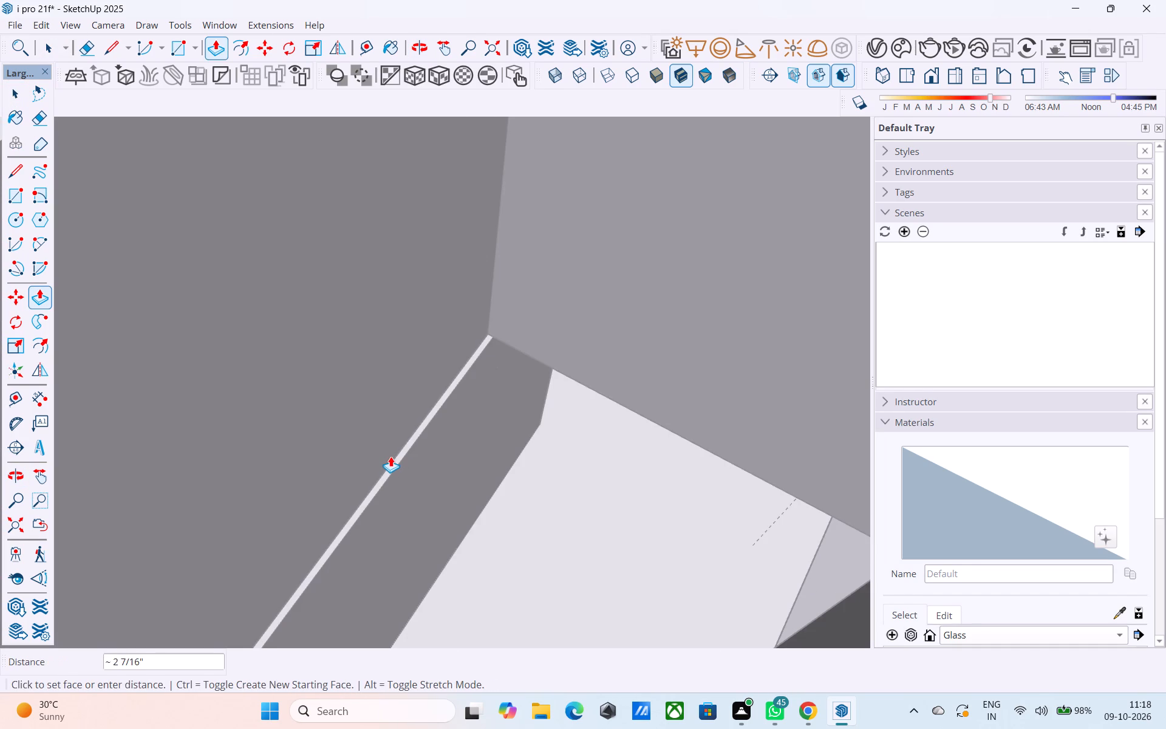
type("6\"")
key("Return")
scroll(369, 451, "down", 8)
middle_click_drag(402, 505, 522, 340)
middle_click_drag(485, 409, 516, 296)
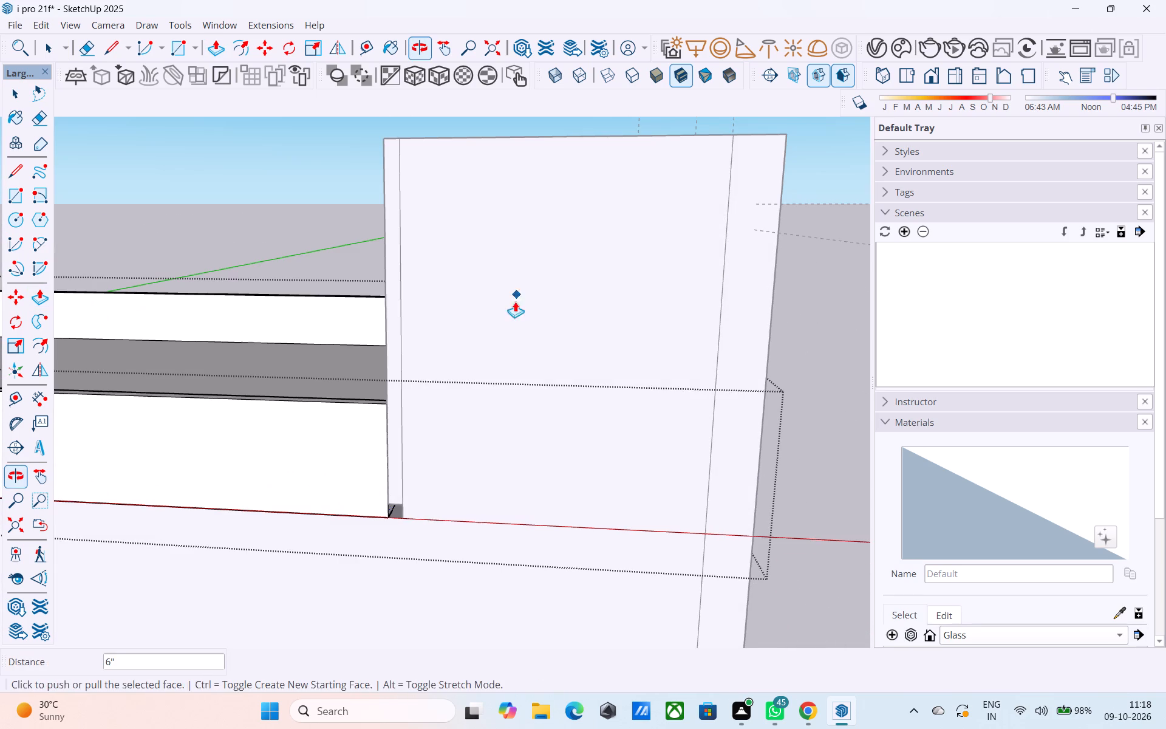
key("space")
left_click(829, 399)
In the house wall group, push/pull the underside face at the small notch beside the tower down 6" to close the notch.
middle_click_drag(470, 501, 513, 419)
scroll(452, 440, "up", 4)
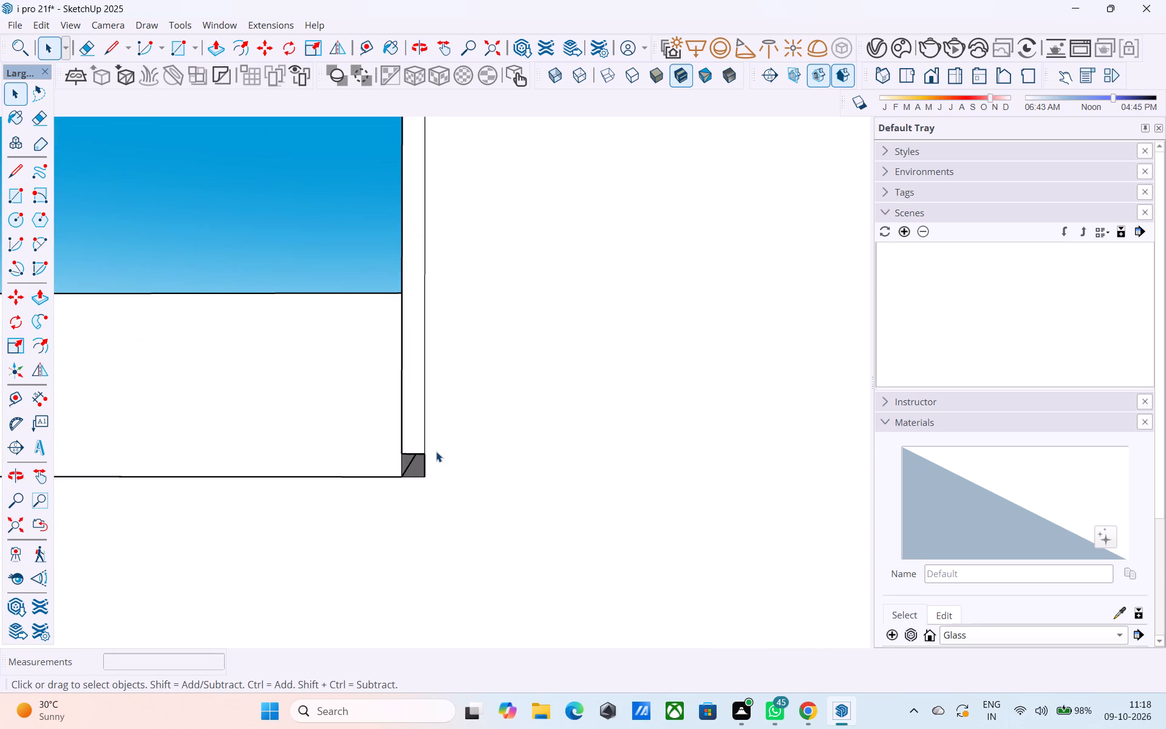
left_click(436, 451)
middle_click_drag(418, 473, 465, 403)
scroll(464, 406, "up", 3)
double_click(480, 345)
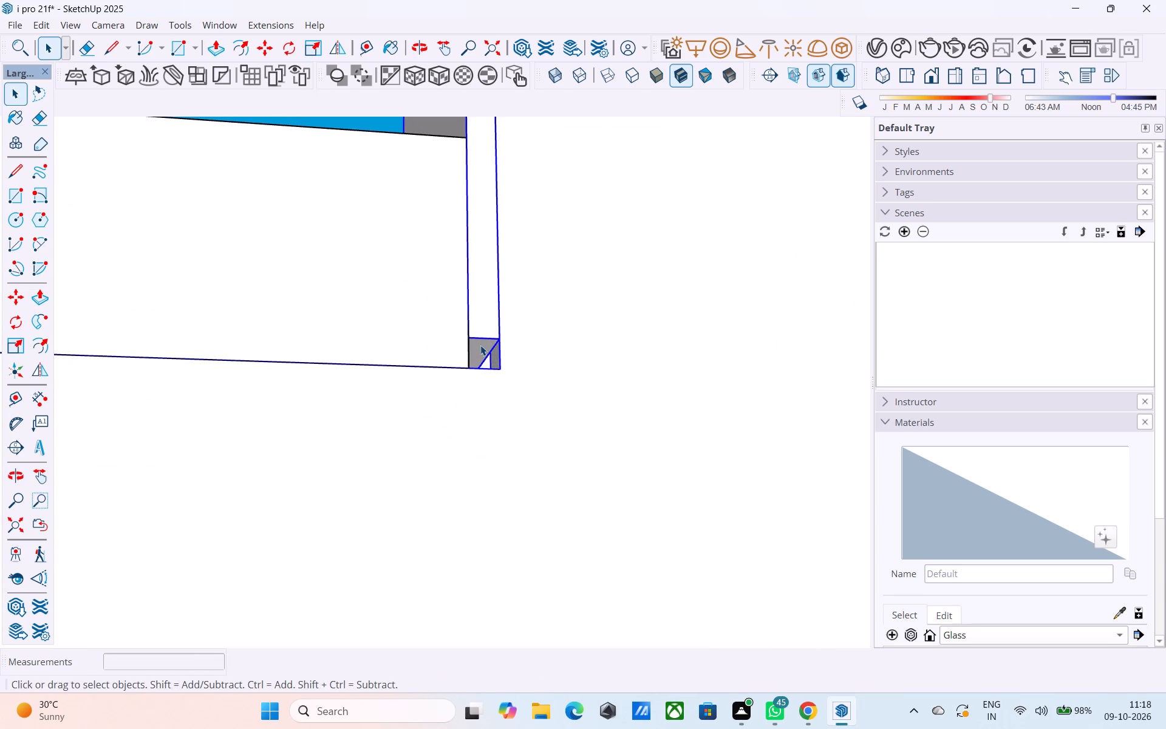
scroll(480, 345, "up", 3)
left_click(480, 343)
key("p")
left_click(480, 343)
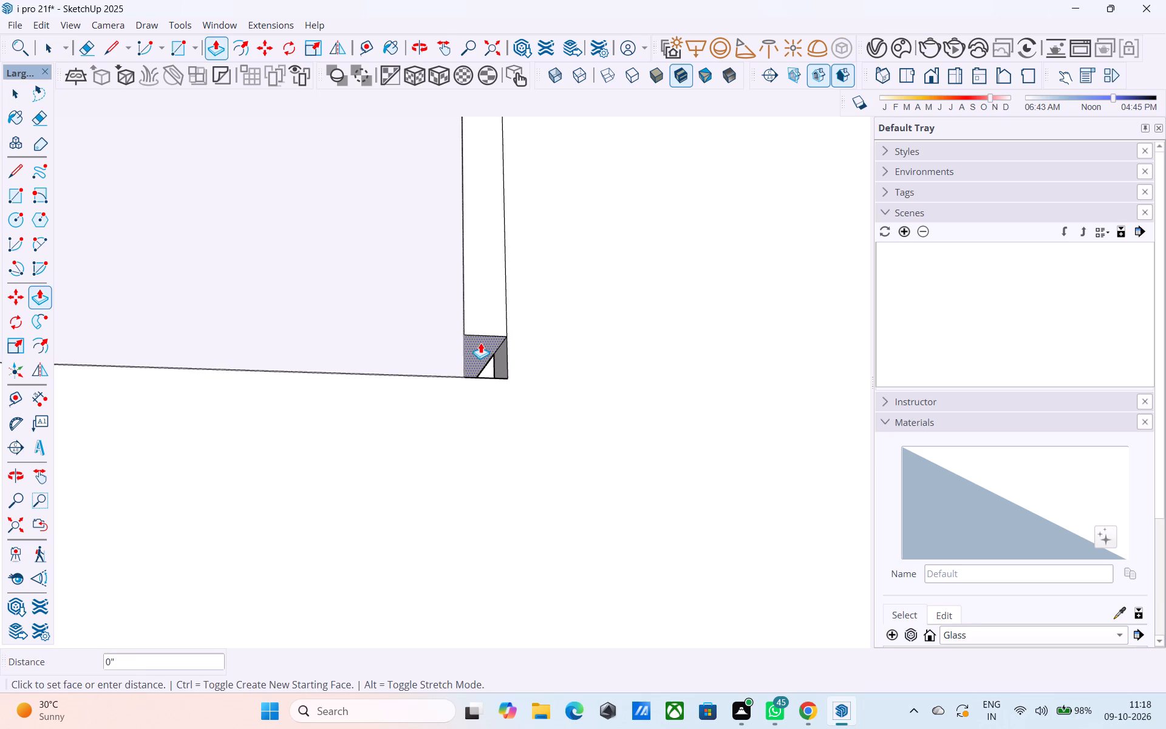
left_click(482, 389)
Erase the leftover edges around the closed notch and the vertical line near the outer corner on the tower's side.
scroll(482, 392, "down", 3)
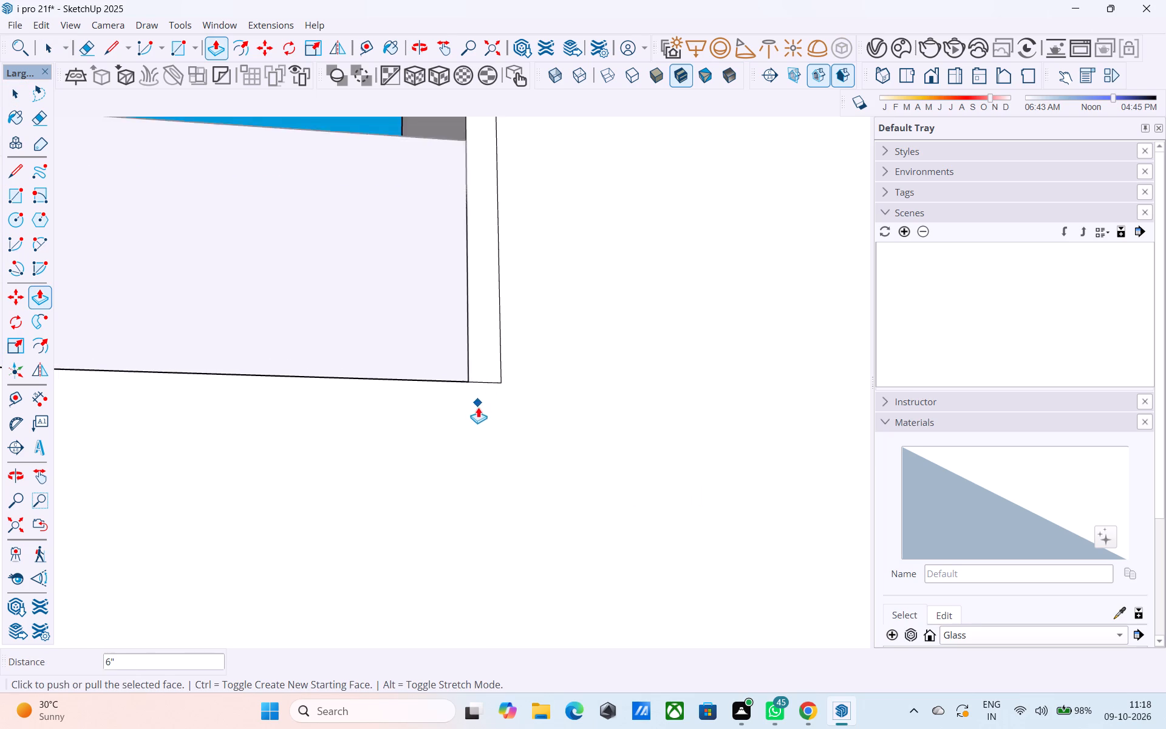
scroll(478, 407, "down", 10)
key("e")
left_click(489, 407)
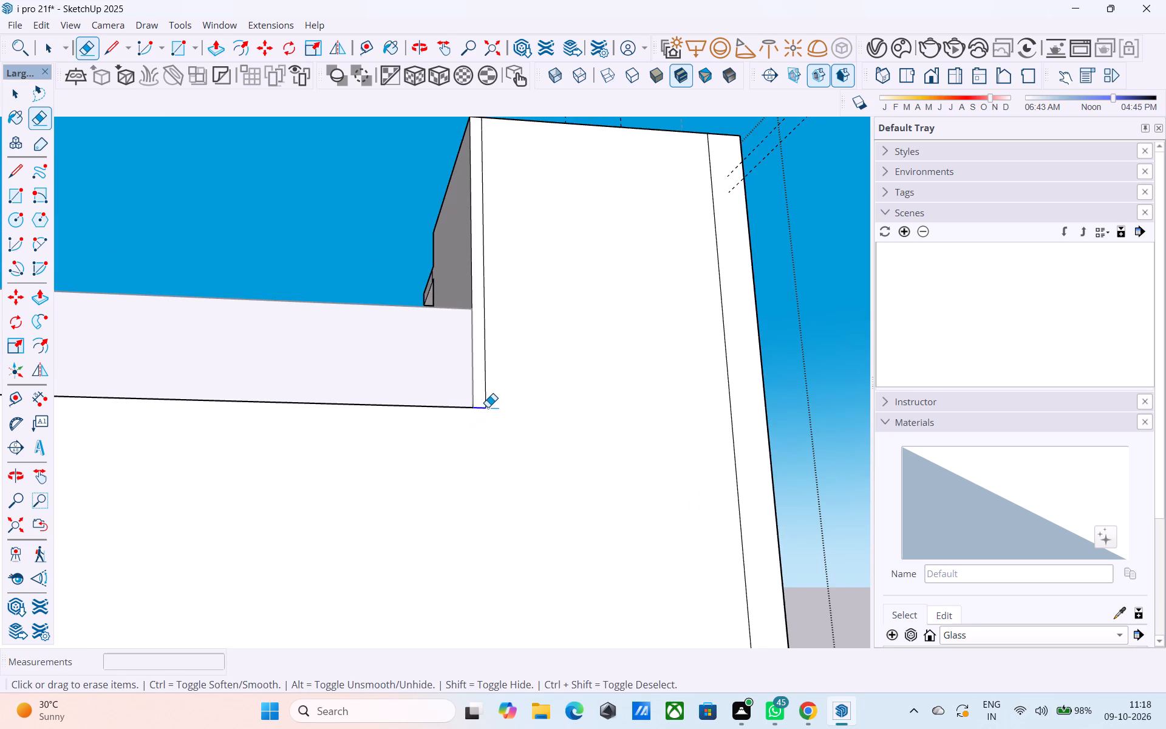
left_click(488, 407)
scroll(506, 395, "down", 3)
middle_click_drag(506, 401, 429, 486)
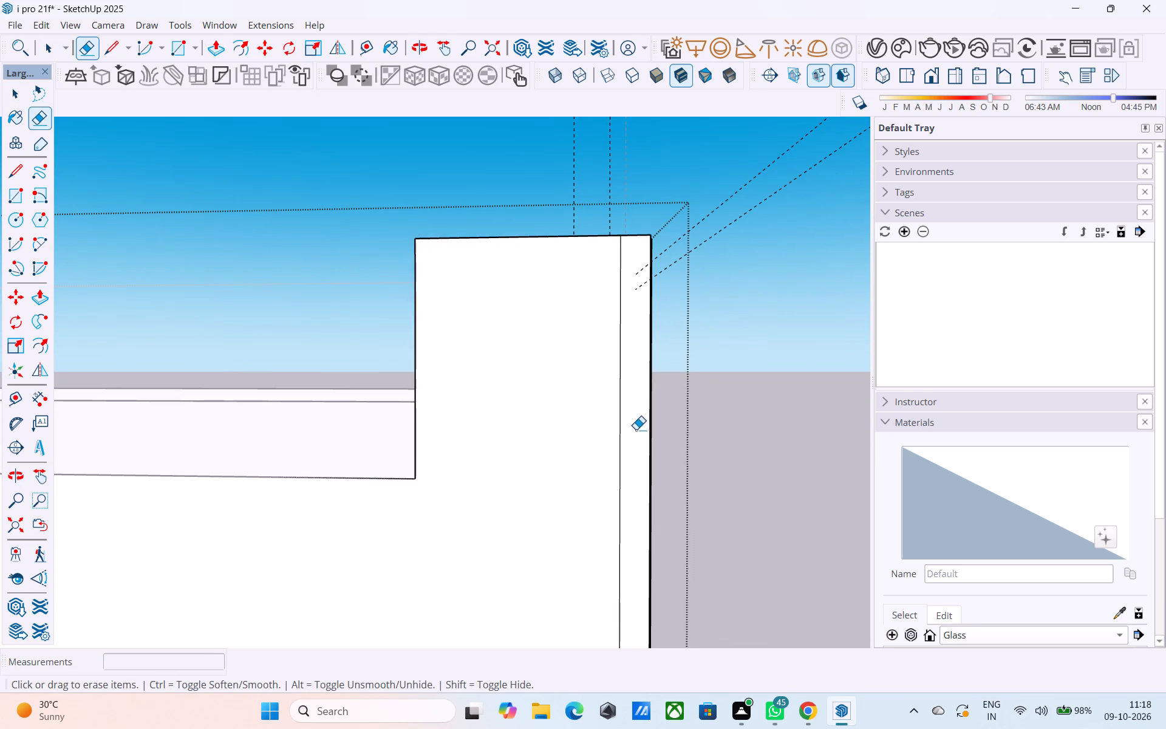
left_click_drag(627, 423, 618, 425)
Draw lines where the tower meets the roof, 3' 6" down beside the parapet and around the tower's base, and finish editing the group.
middle_click_drag(622, 428, 117, 538)
middle_click_drag(458, 458, 404, 471)
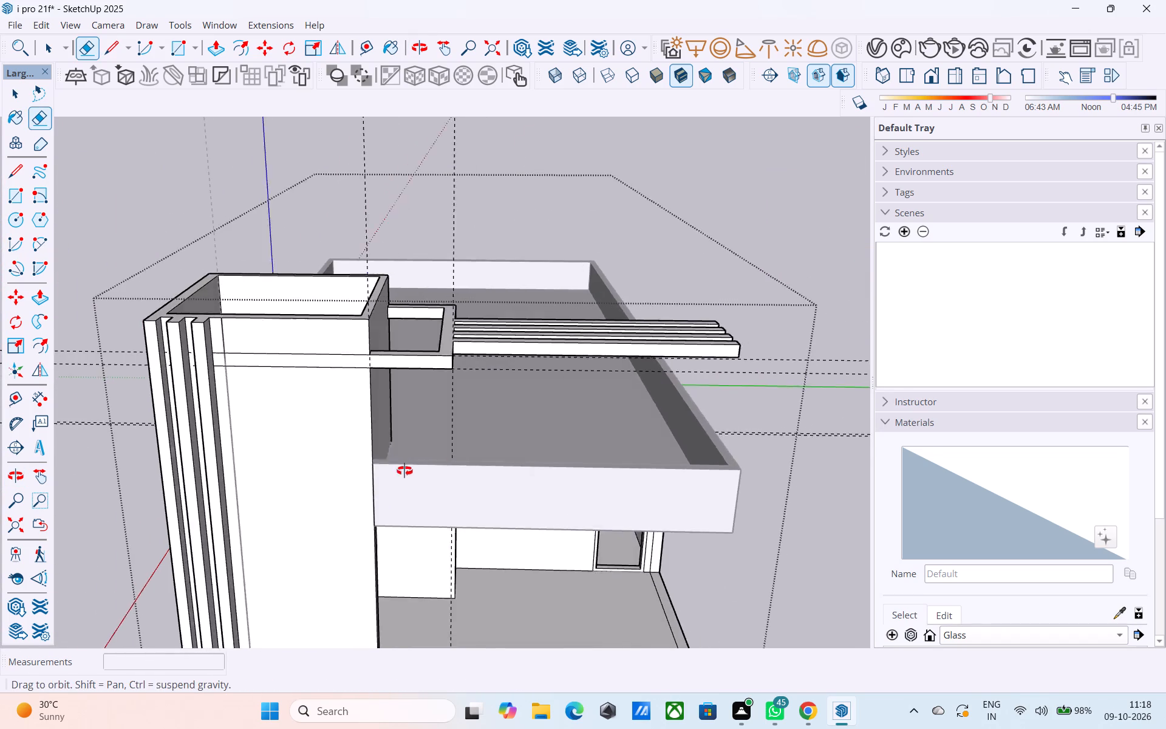
middle_click_drag(404, 471, 418, 452)
key("space")
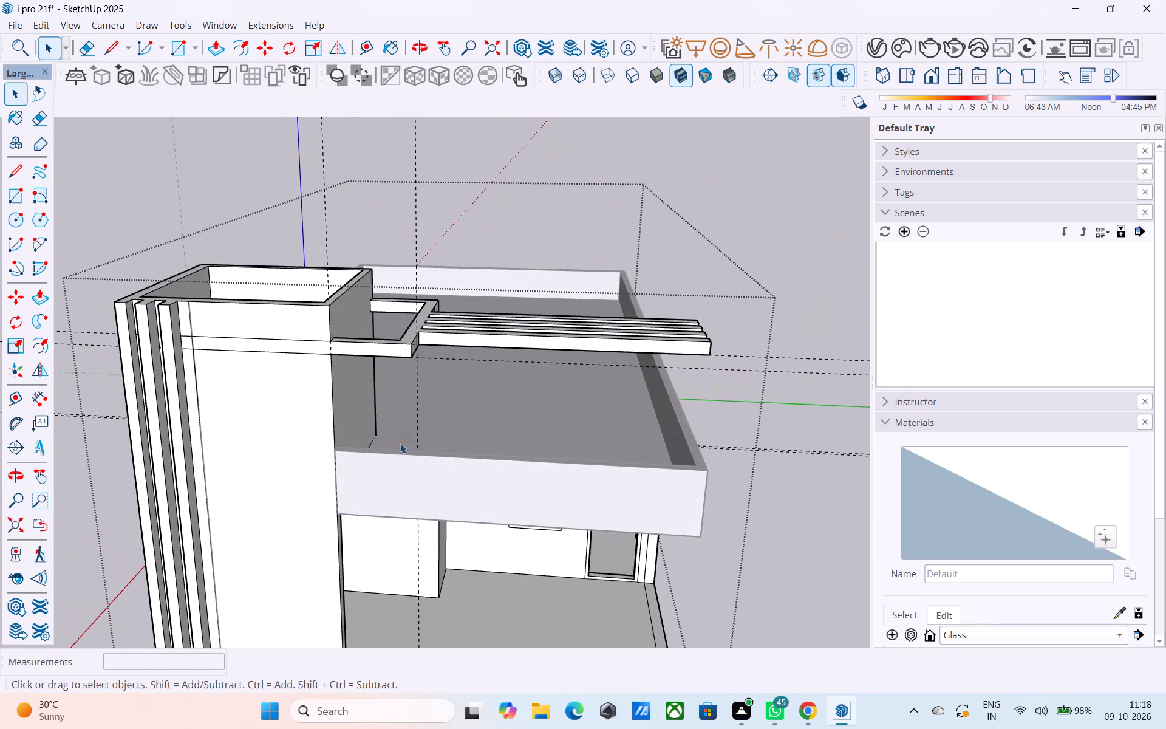
scroll(370, 459, "down", 2)
middle_click_drag(592, 465, 89, 493)
middle_click_drag(520, 400, 499, 404)
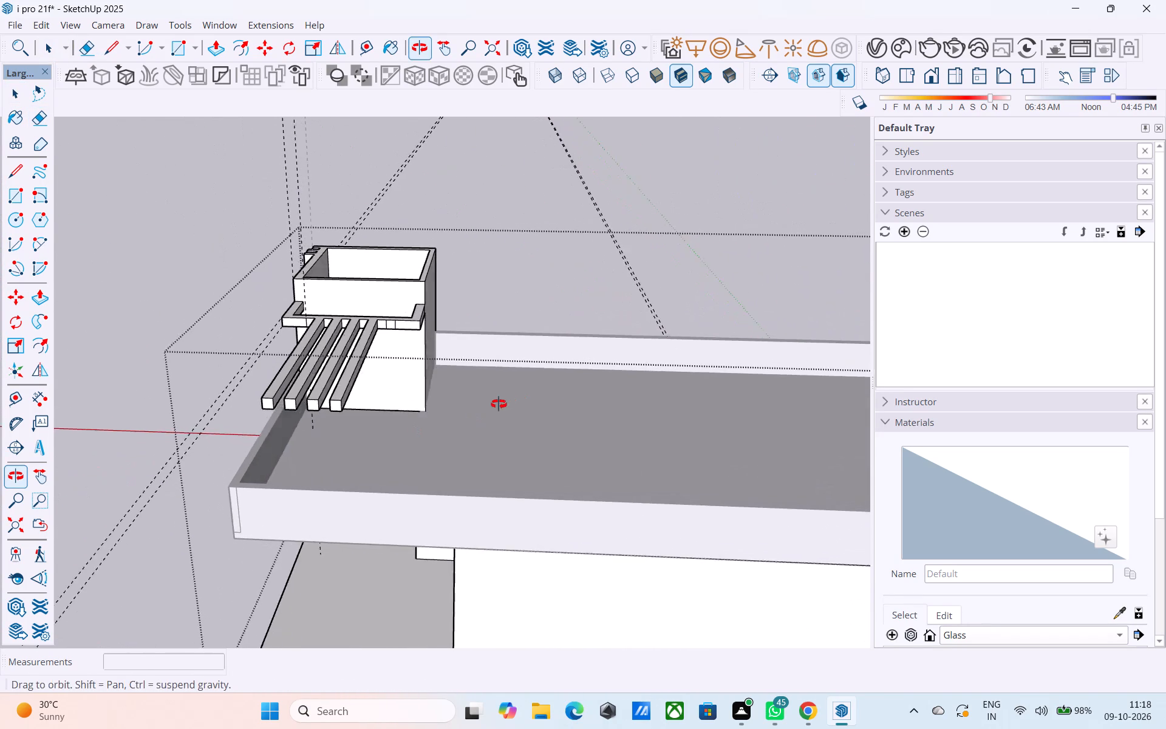
middle_click_drag(499, 404, 494, 404)
scroll(415, 407, "up", 4)
key("l")
middle_click_drag(469, 363, 397, 362)
scroll(404, 363, "up", 4)
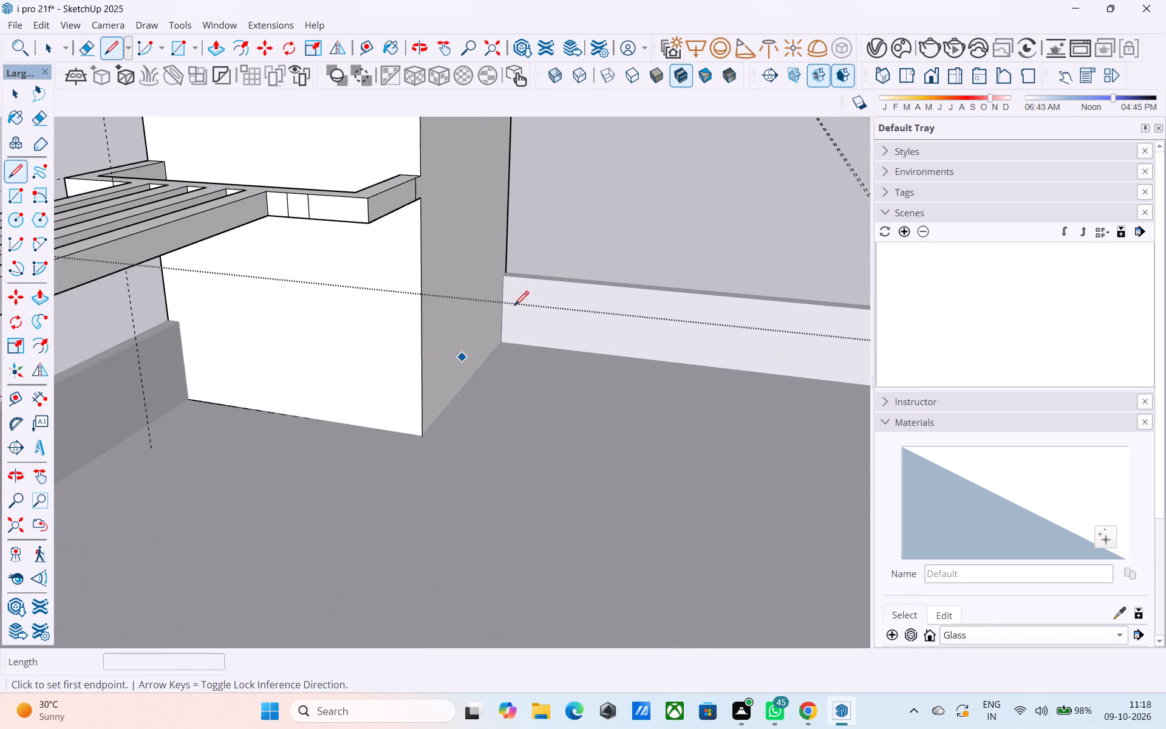
left_click(504, 281)
left_click(502, 340)
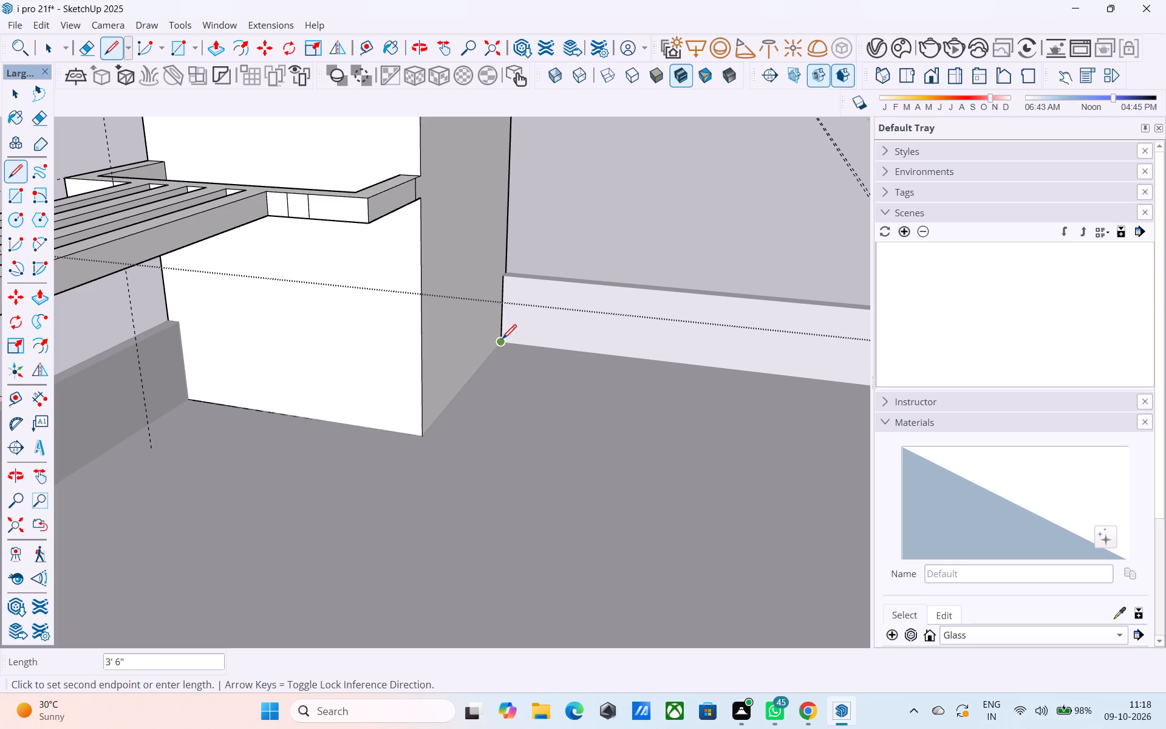
left_click(424, 433)
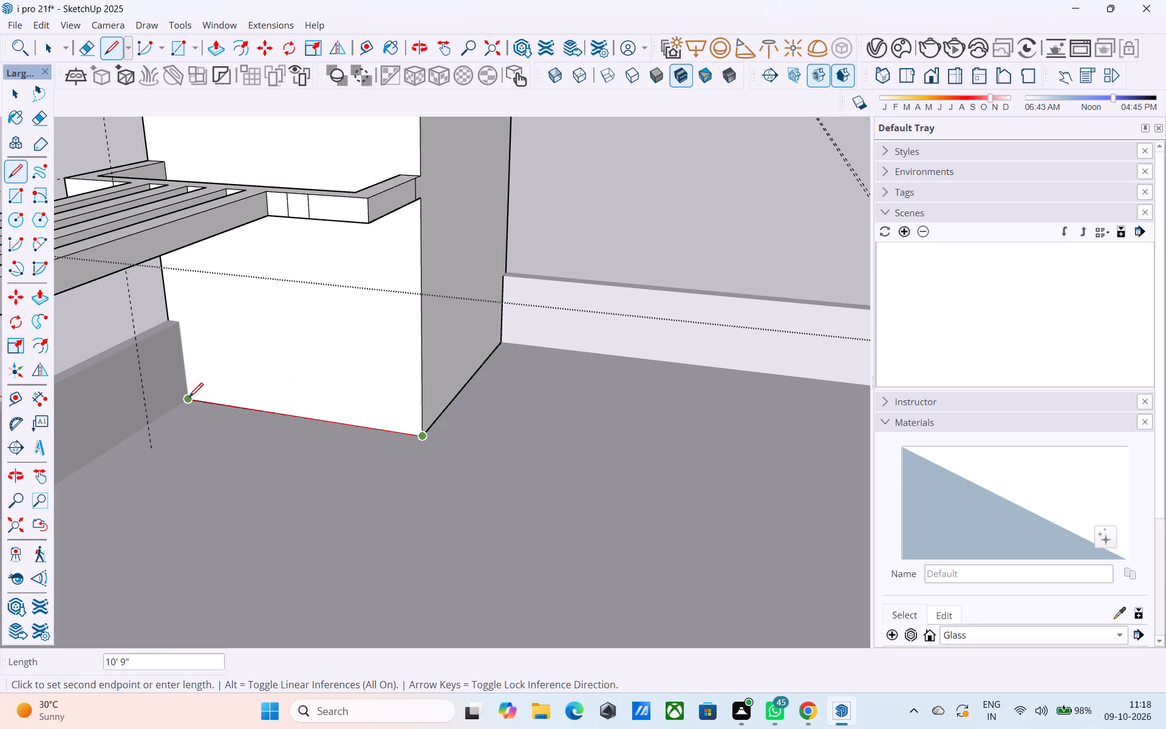
left_click(189, 399)
scroll(217, 420, "down", 16)
key("space")
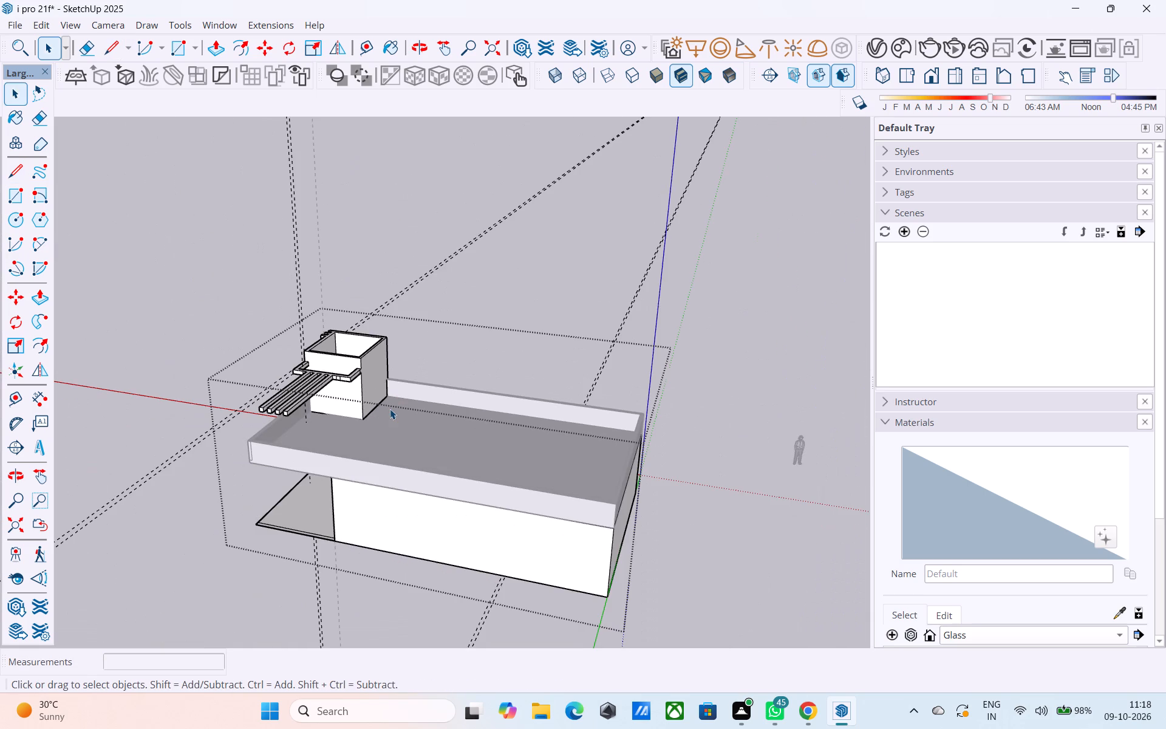
scroll(435, 414, "down", 4)
middle_click_drag(474, 427, 237, 462)
middle_click_drag(402, 419, 338, 437)
left_click(644, 413)
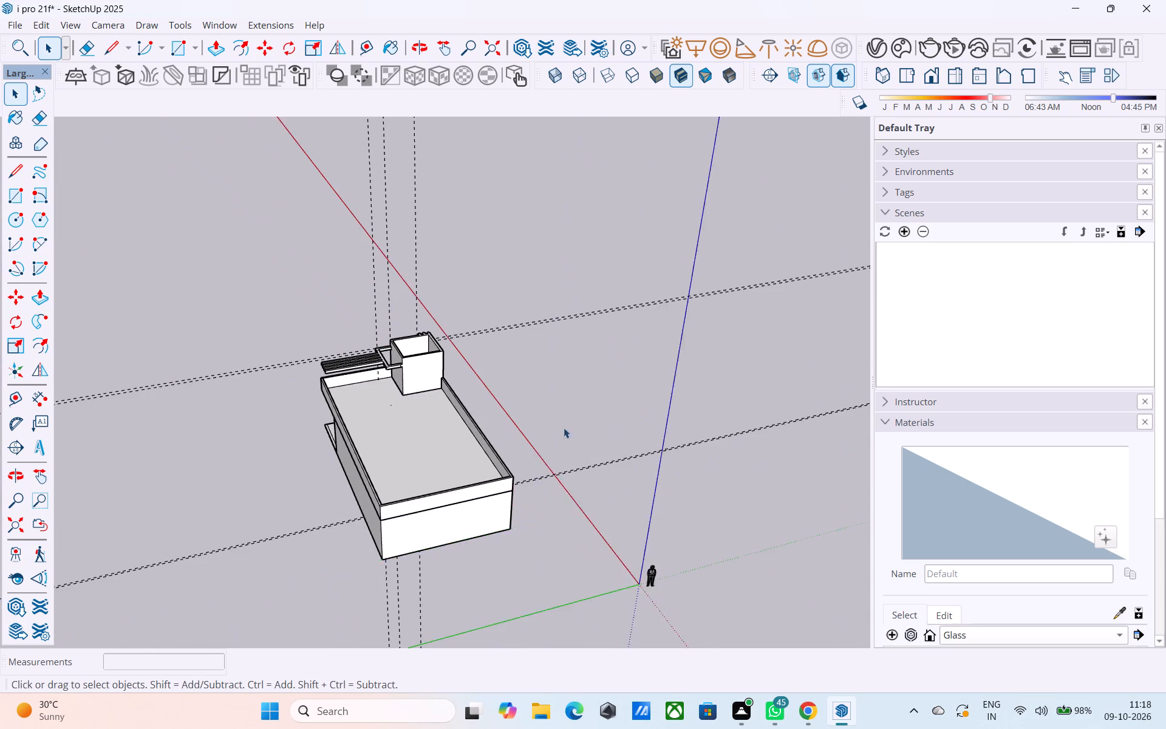
In the roof slab group, draw a rectangle about 31.5' by 48' over the terrace floor, from the tower's base to the far parapet corner.
scroll(463, 442, "up", 1)
scroll(461, 442, "down", 1)
scroll(460, 442, "up", 2)
left_click(380, 456)
scroll(384, 450, "up", 4)
double_click(386, 448)
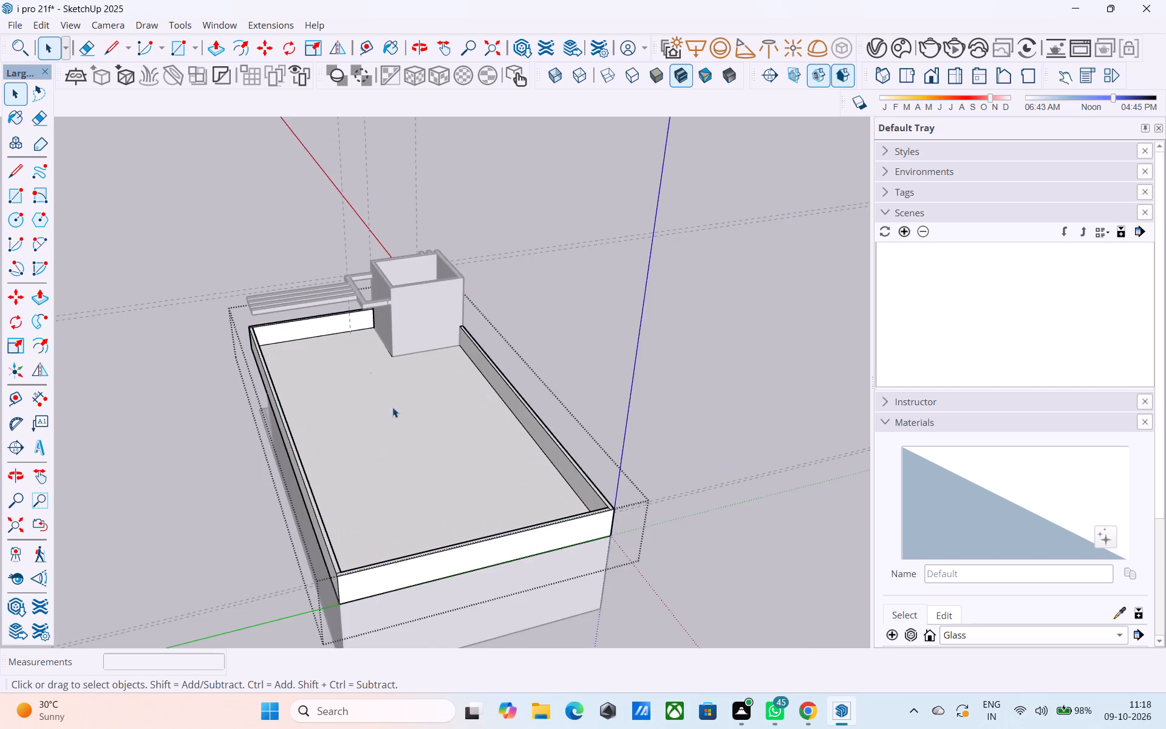
scroll(392, 406, "up", 8)
middle_click_drag(333, 323, 293, 315)
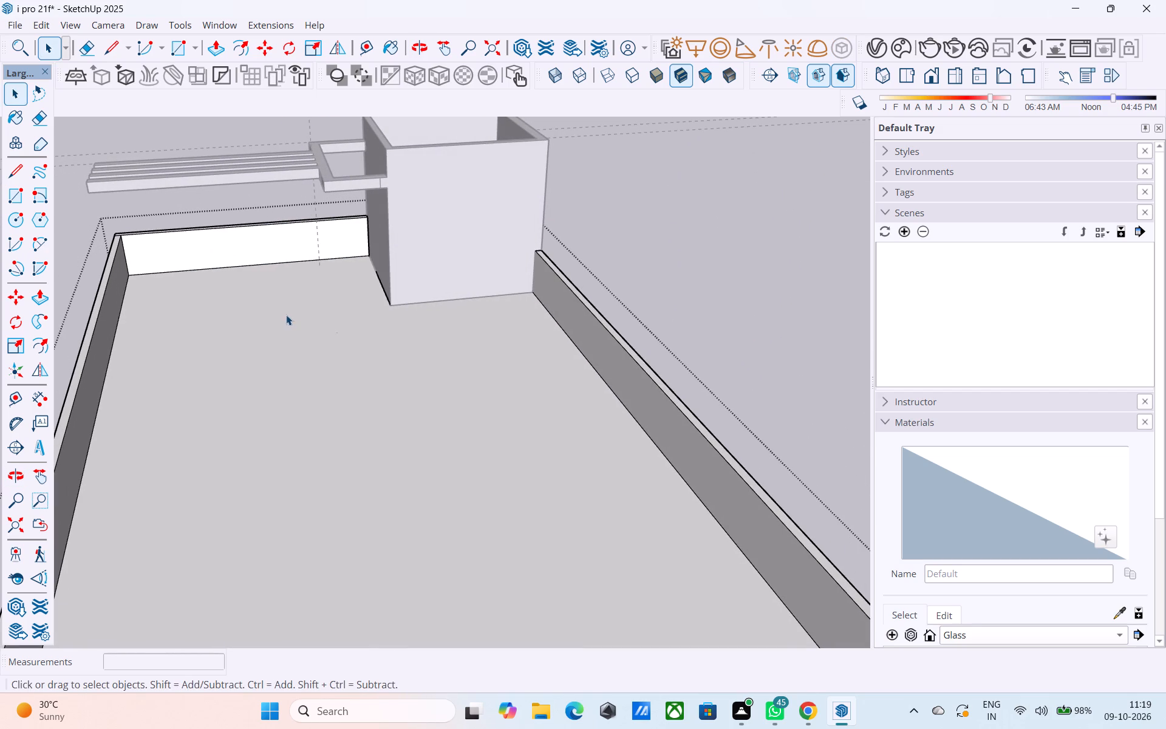
key("r")
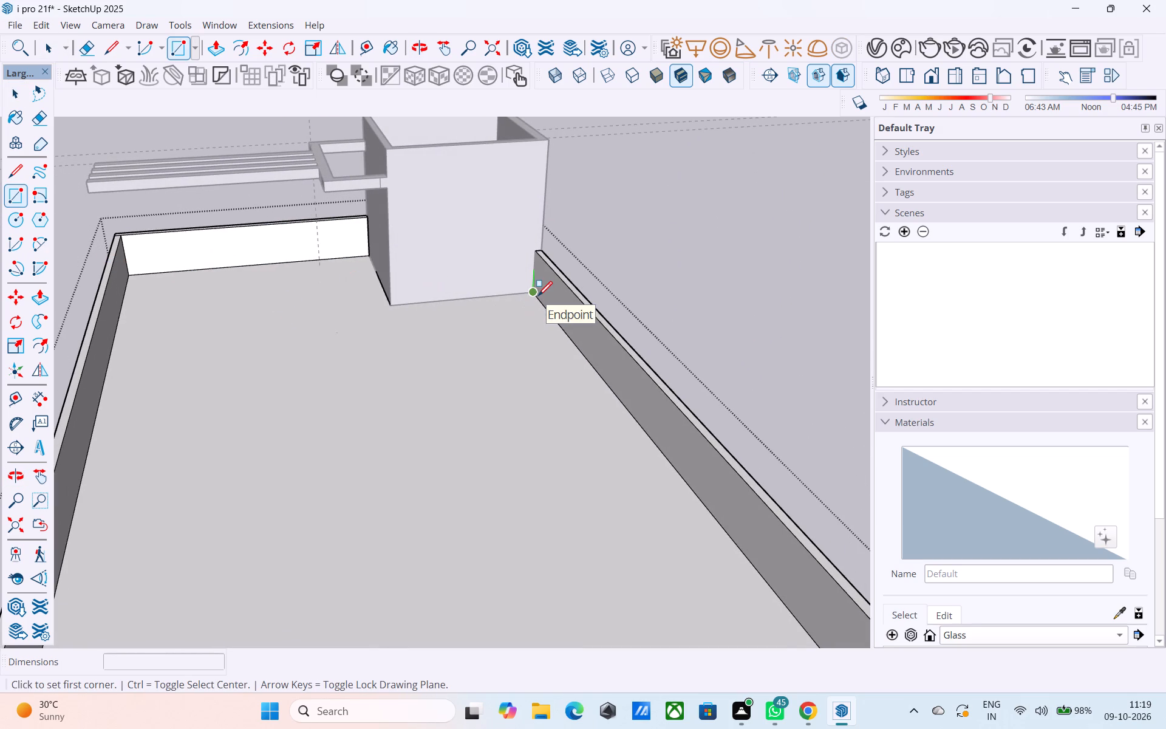
key("l")
key("r")
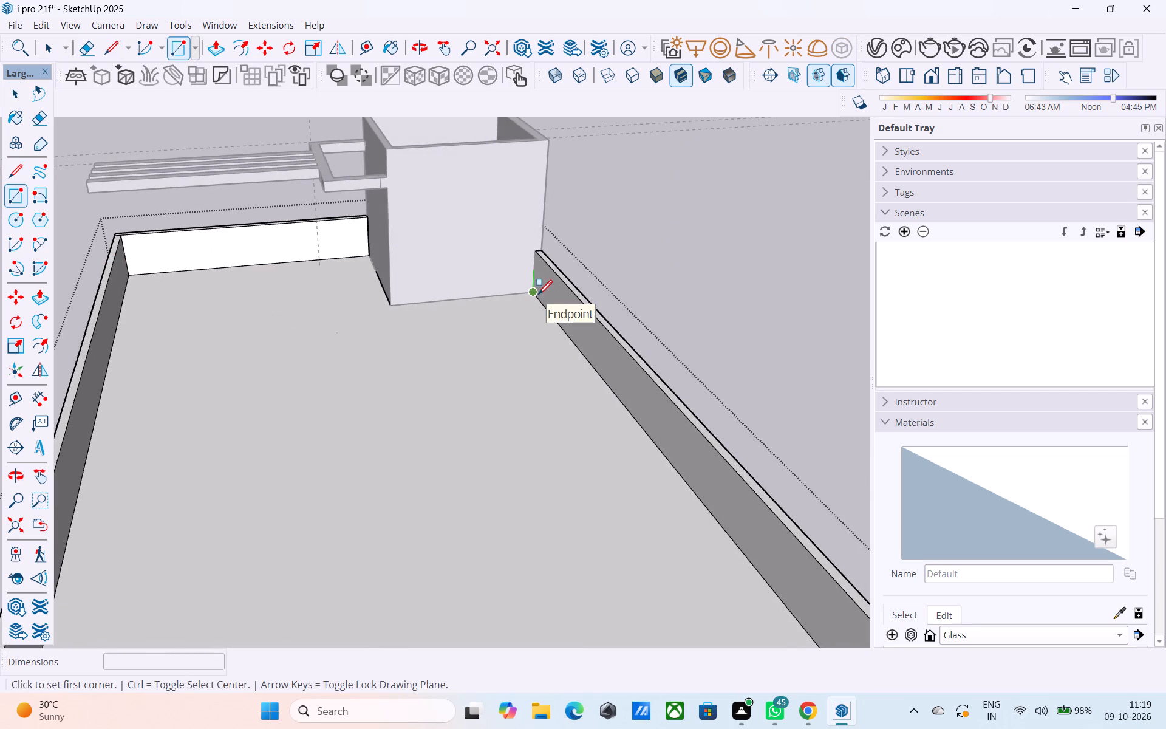
left_click(535, 293)
scroll(537, 291, "down", 8)
middle_click_drag(542, 303, 278, 414)
scroll(251, 449, "up", 4)
middle_click_drag(249, 449, 160, 507)
scroll(166, 507, "up", 9)
middle_click_drag(184, 451, 75, 425)
scroll(137, 392, "up", 5)
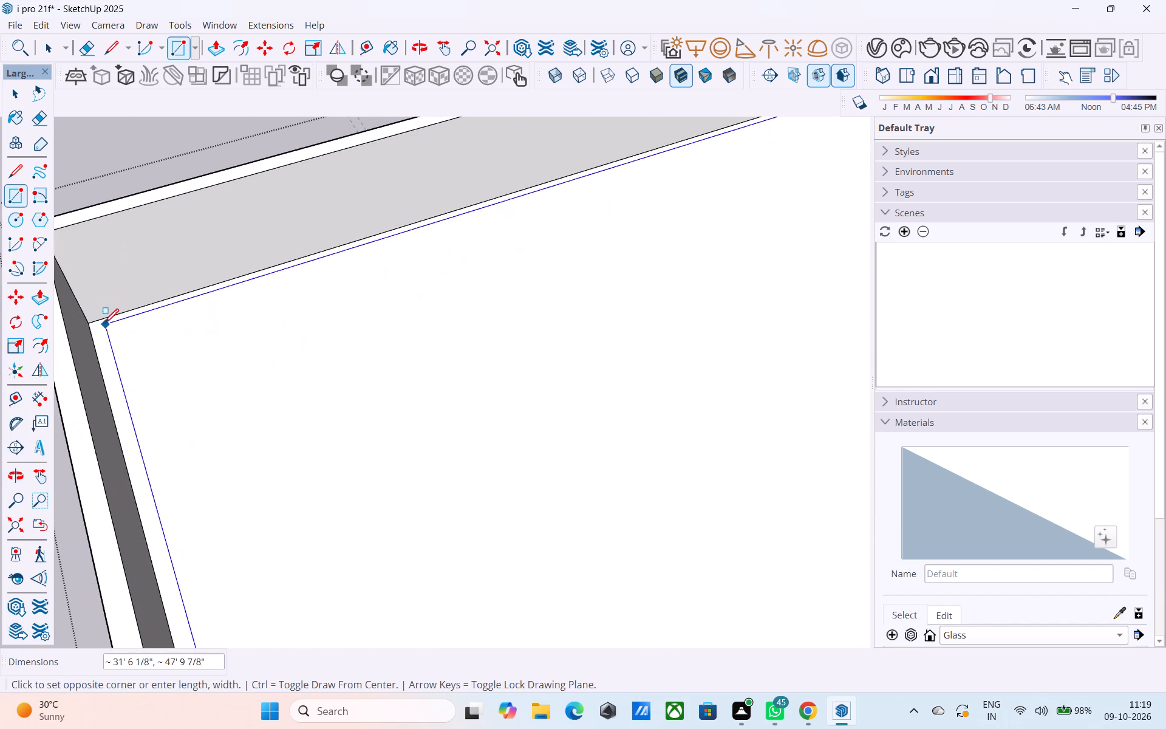
left_click(92, 320)
scroll(135, 368, "down", 7)
middle_click_drag(358, 440, 894, 320)
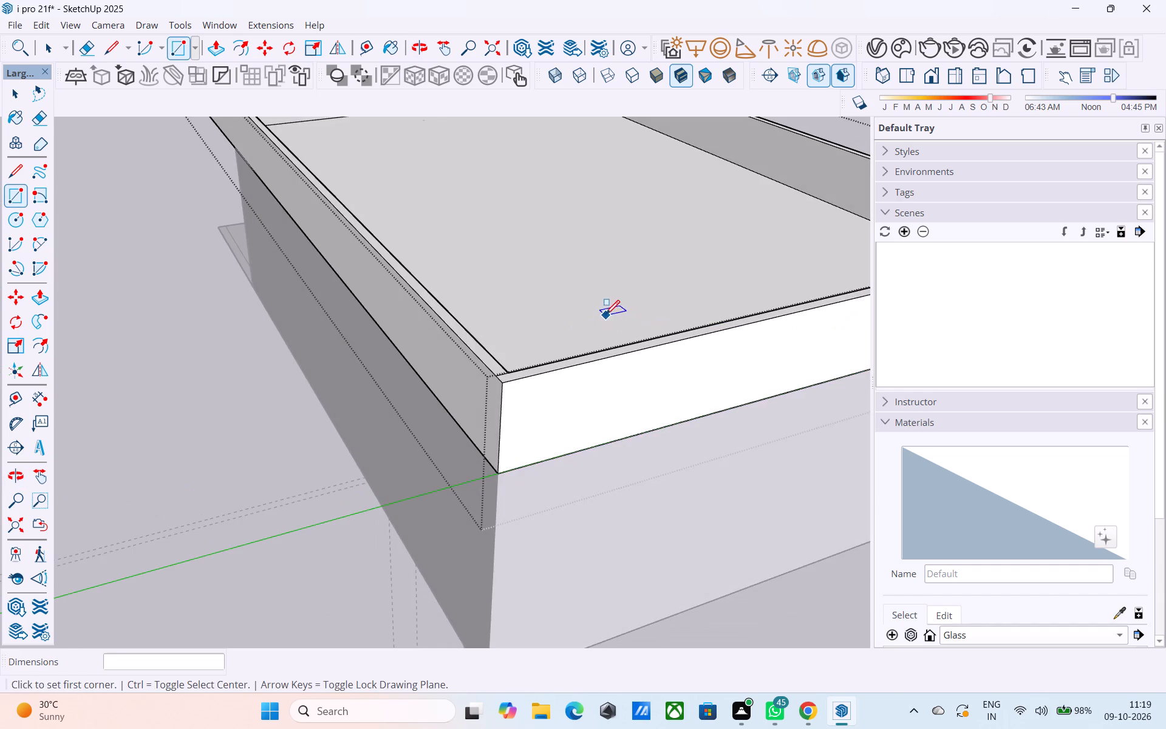
Draw a rectangle over the remaining terrace floor beside the tower, from the front parapet's inner corner to the tower's corner, and finish editing.
middle_click_drag(591, 305, 652, 566)
middle_click_drag(474, 358, 512, 530, "shift")
scroll(512, 530, "up", 1)
middle_click_drag(252, 351, 186, 367)
scroll(344, 340, "up", 2)
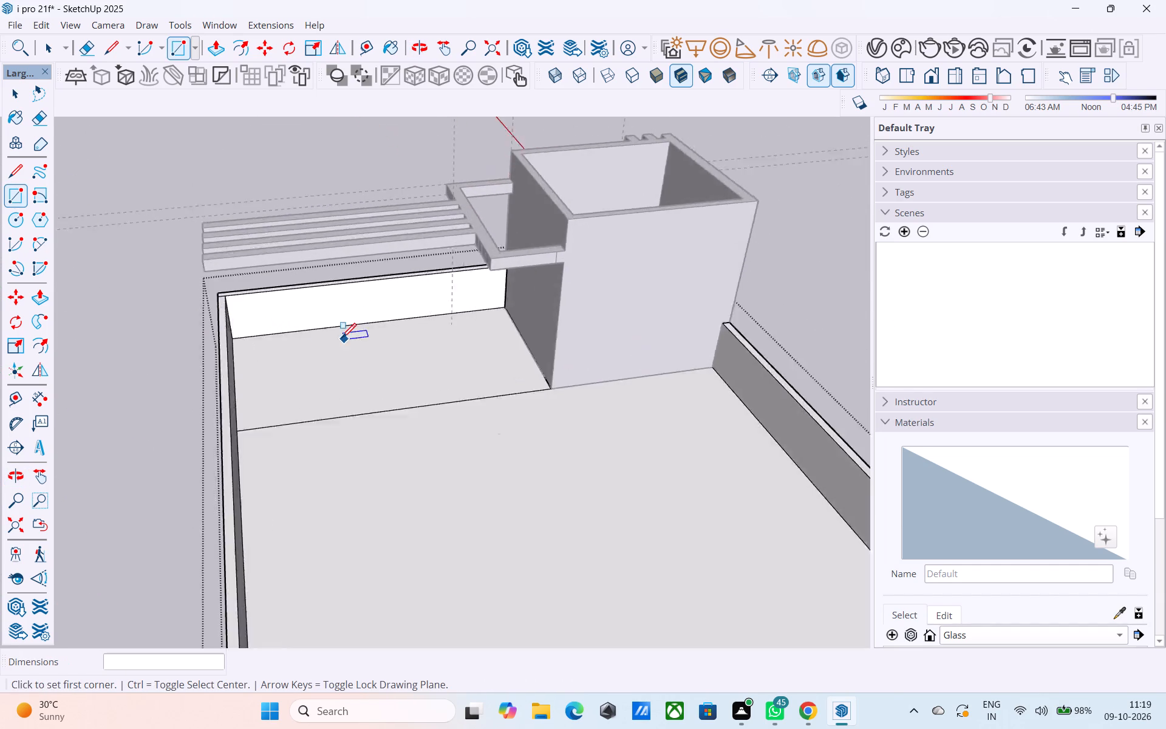
scroll(342, 339, "up", 8)
left_click(135, 331)
scroll(327, 361, "down", 2)
middle_click_drag(364, 372, 213, 367)
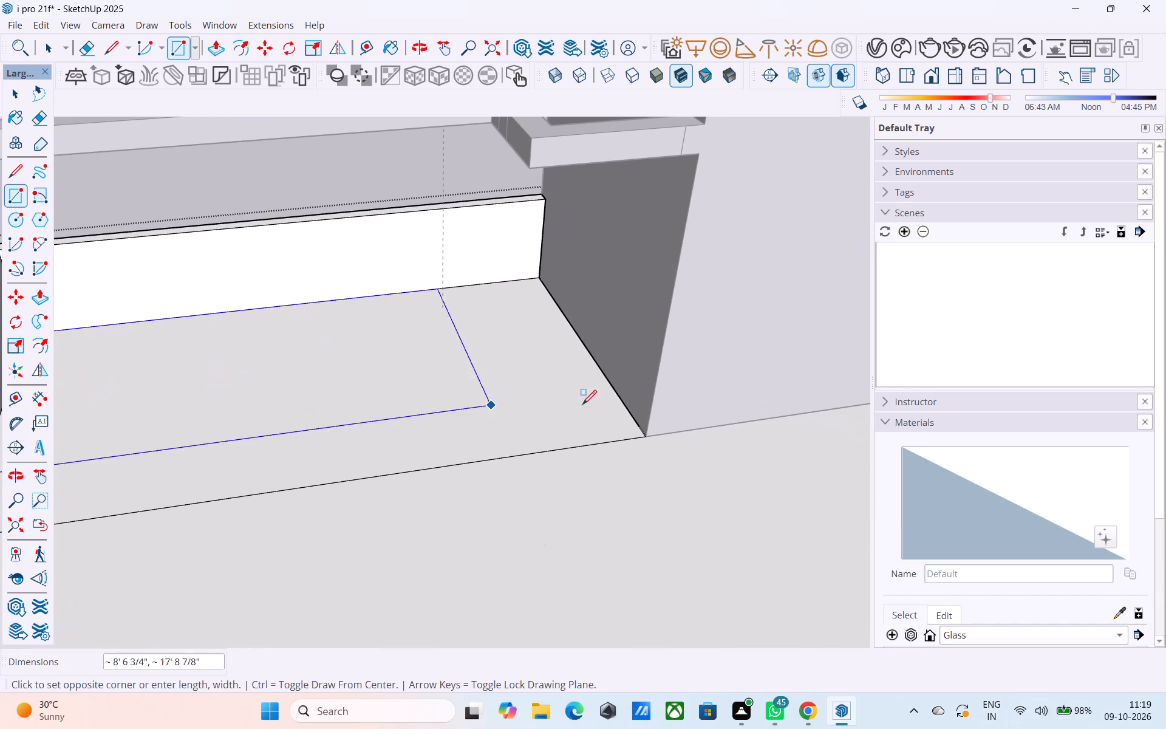
left_click(649, 437)
key("space")
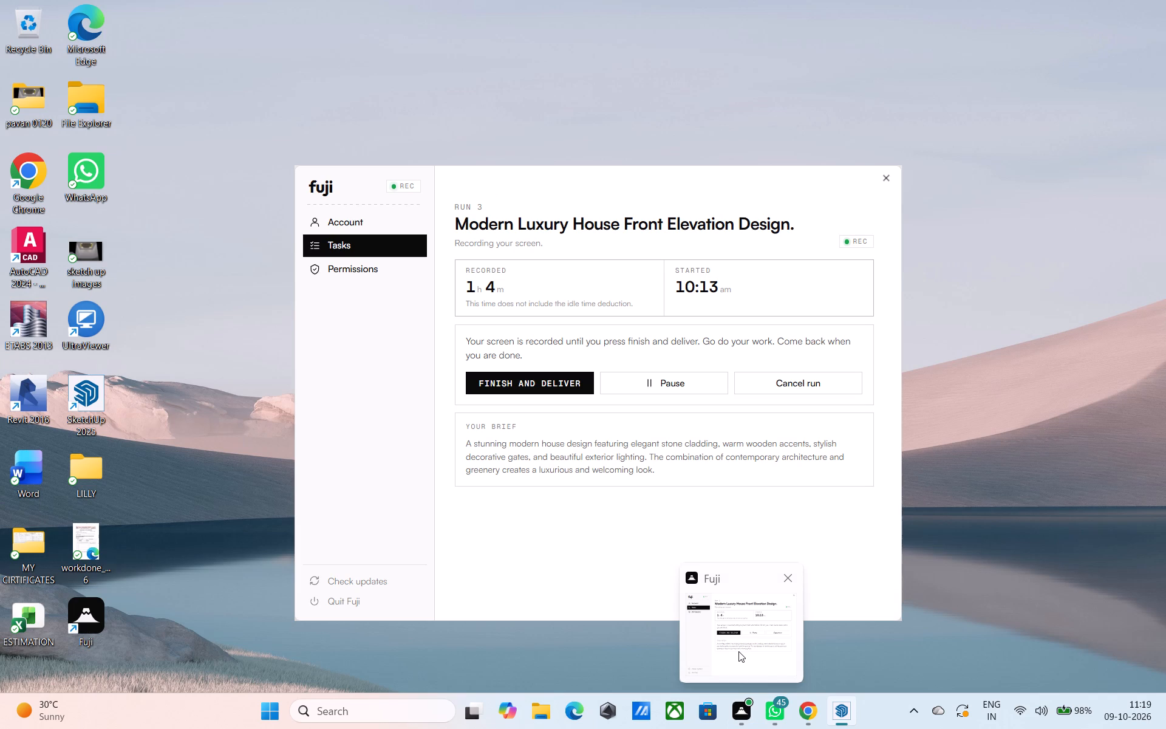
scroll(723, 538, "down", 10)
middle_click_drag(536, 528, 943, 551)
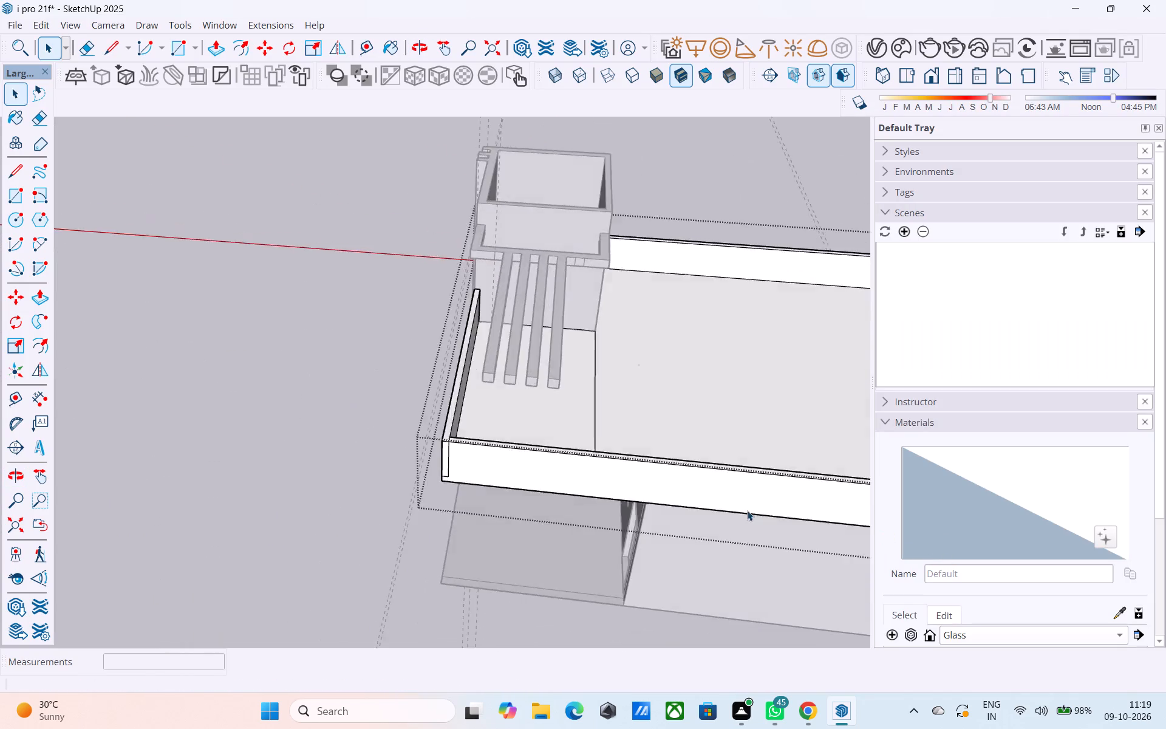
scroll(585, 496, "down", 4)
middle_click_drag(531, 513, 803, 418)
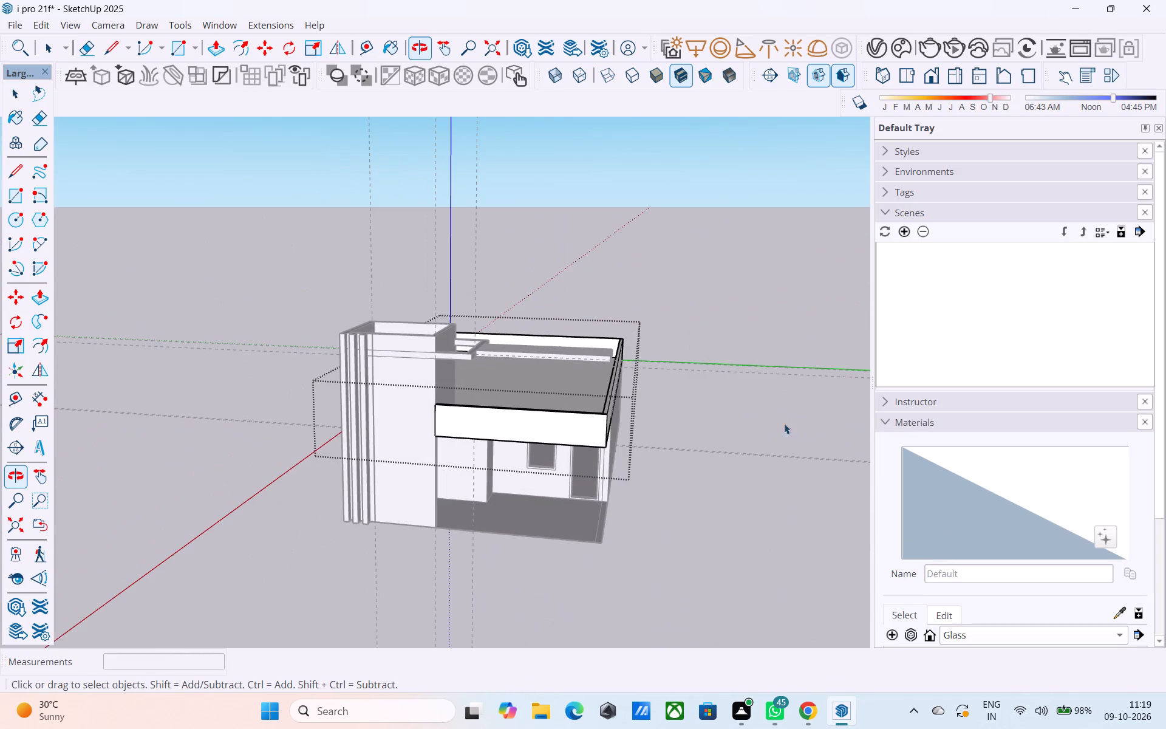
left_click(748, 416)
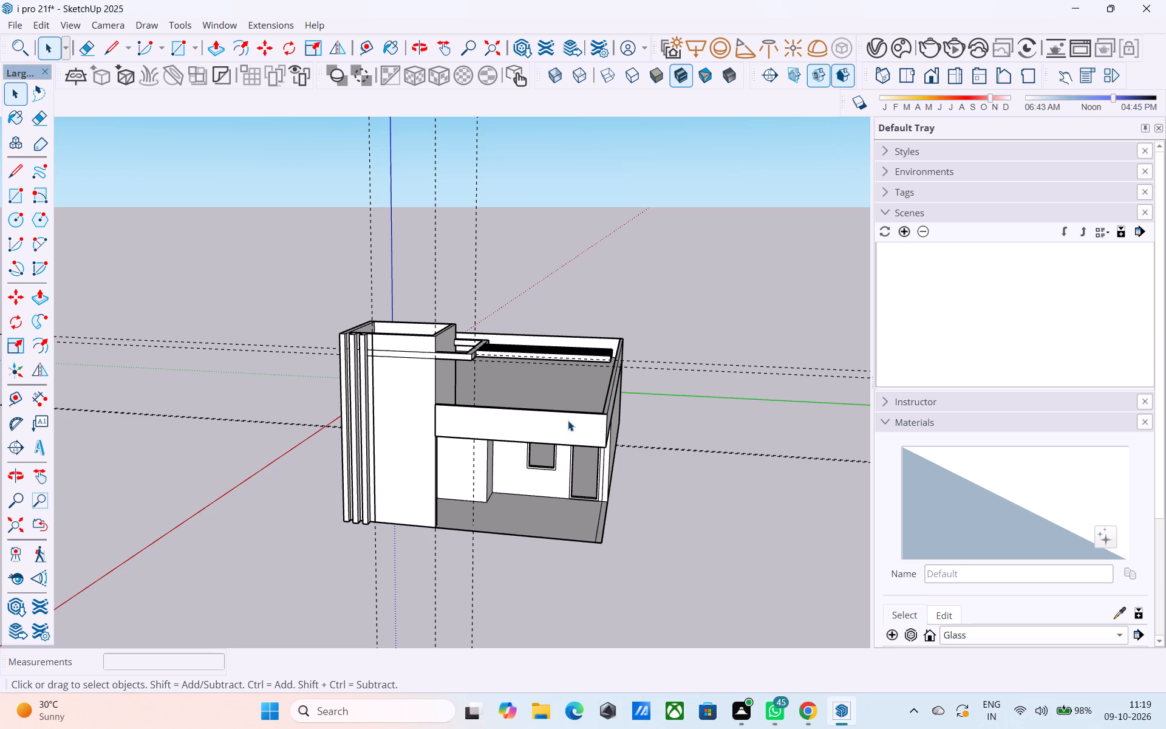
Examine the house's front elevation from low angles, moving in on the free ends of the pergola beams above the parapet.
middle_click_drag(562, 456, 637, 409)
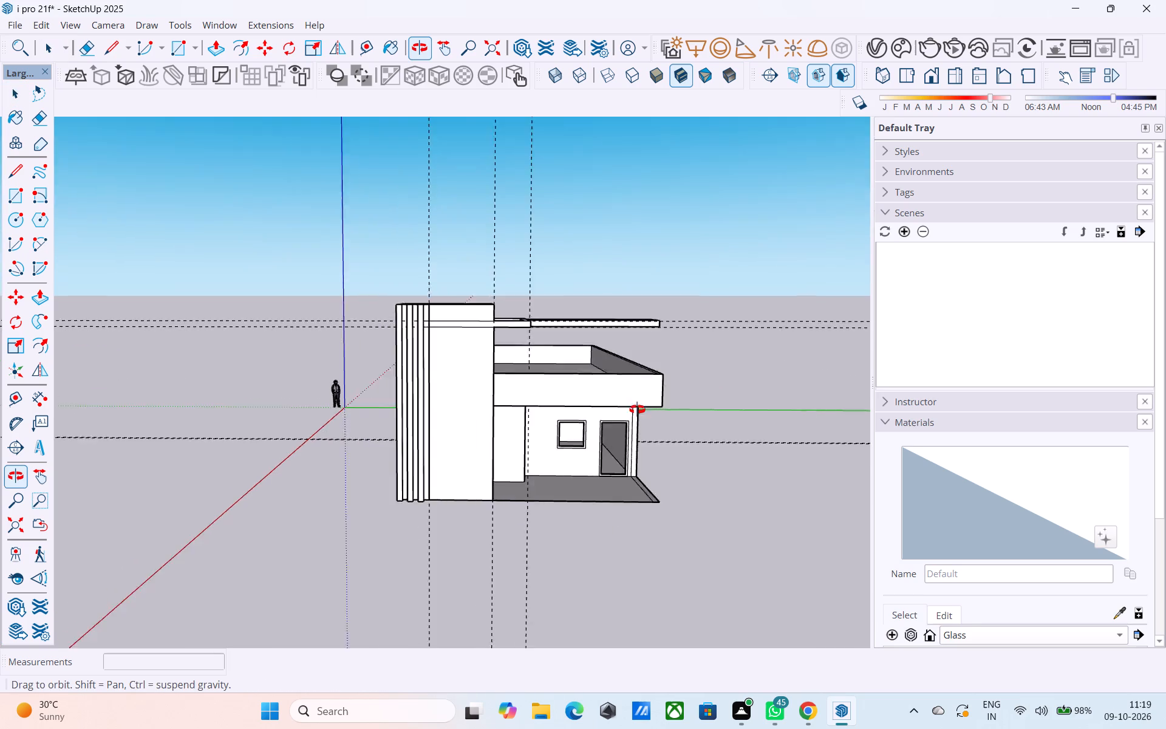
middle_click_drag(637, 409, 635, 315)
scroll(618, 308, "up", 9)
scroll(568, 295, "down", 3)
middle_click_drag(568, 295, 463, 364)
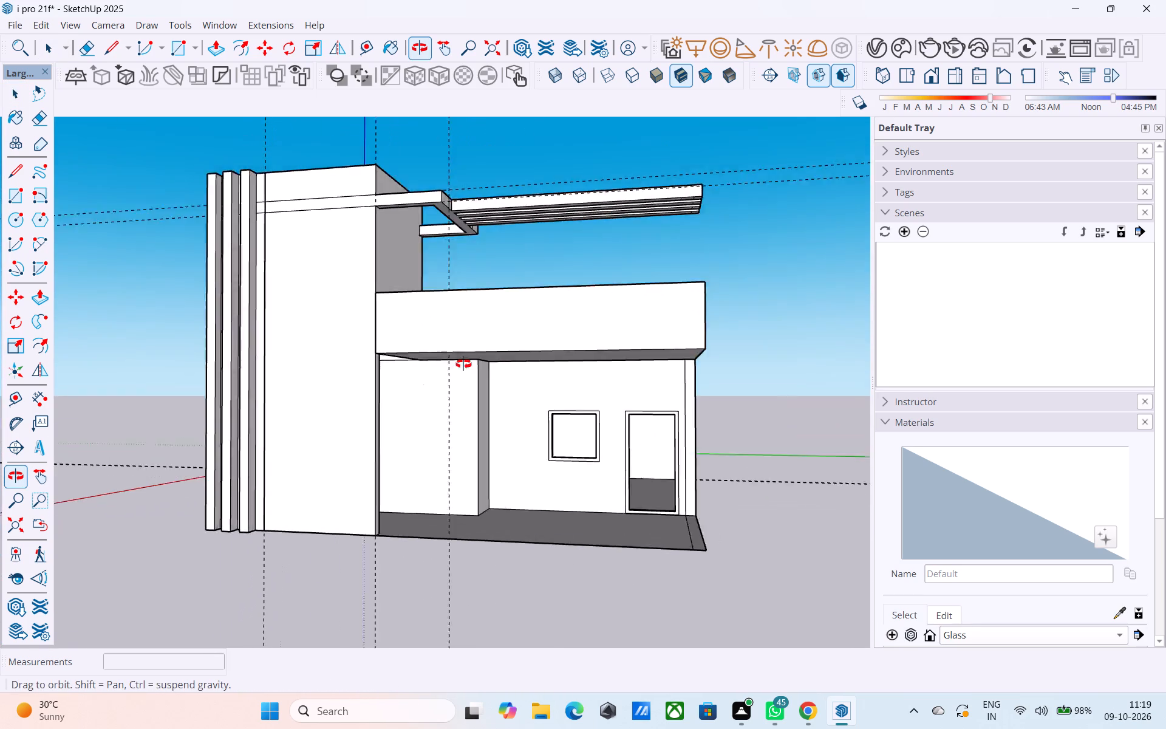
middle_click_drag(463, 364, 504, 264)
scroll(734, 194, "up", 1)
middle_click_drag(734, 200, 727, 267)
scroll(670, 237, "up", 7)
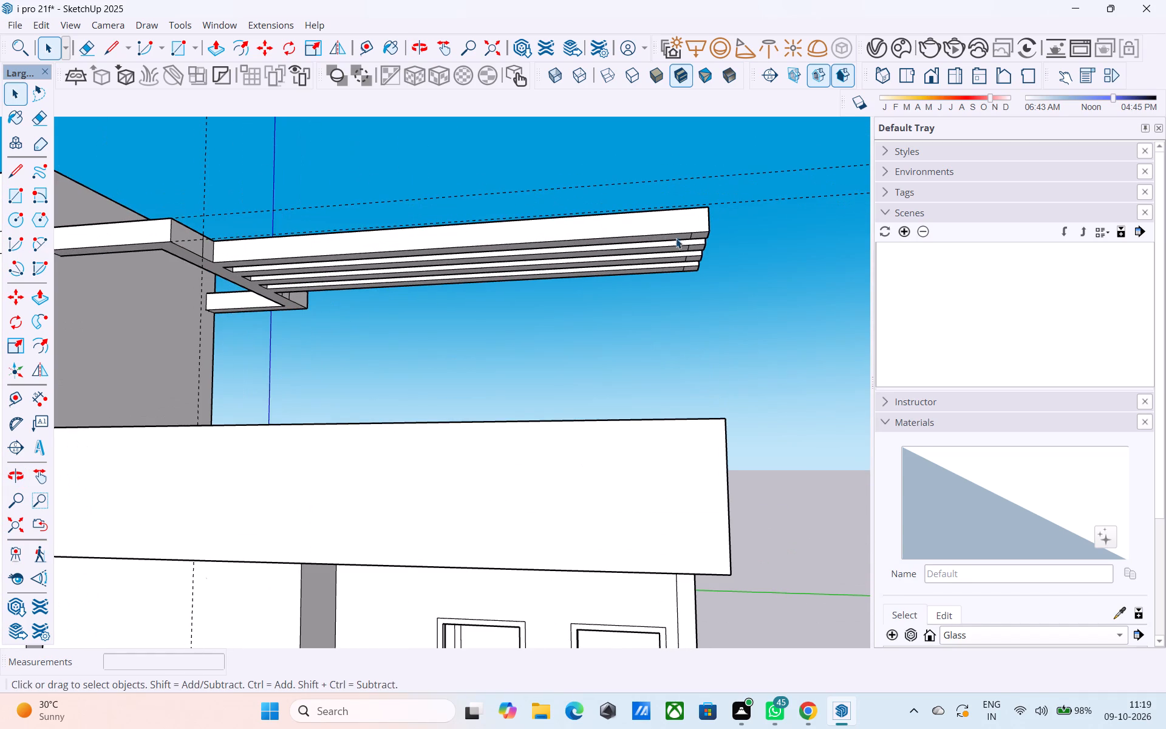
Open the pergola group and pull the marked underside of the front beam's free end down to the roof parapet as a post.
middle_click_drag(728, 271, 724, 212)
scroll(723, 210, "up", 1)
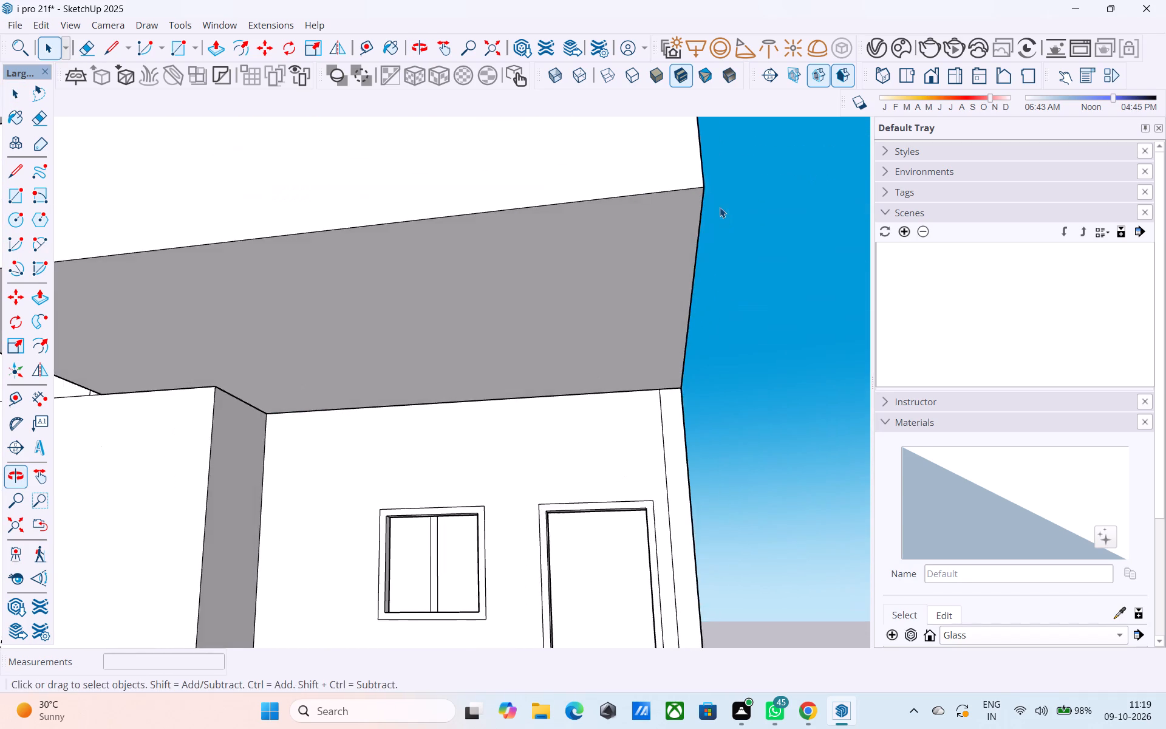
middle_click_drag(717, 218, 689, 392)
middle_click_drag(653, 354, 643, 400, "shift")
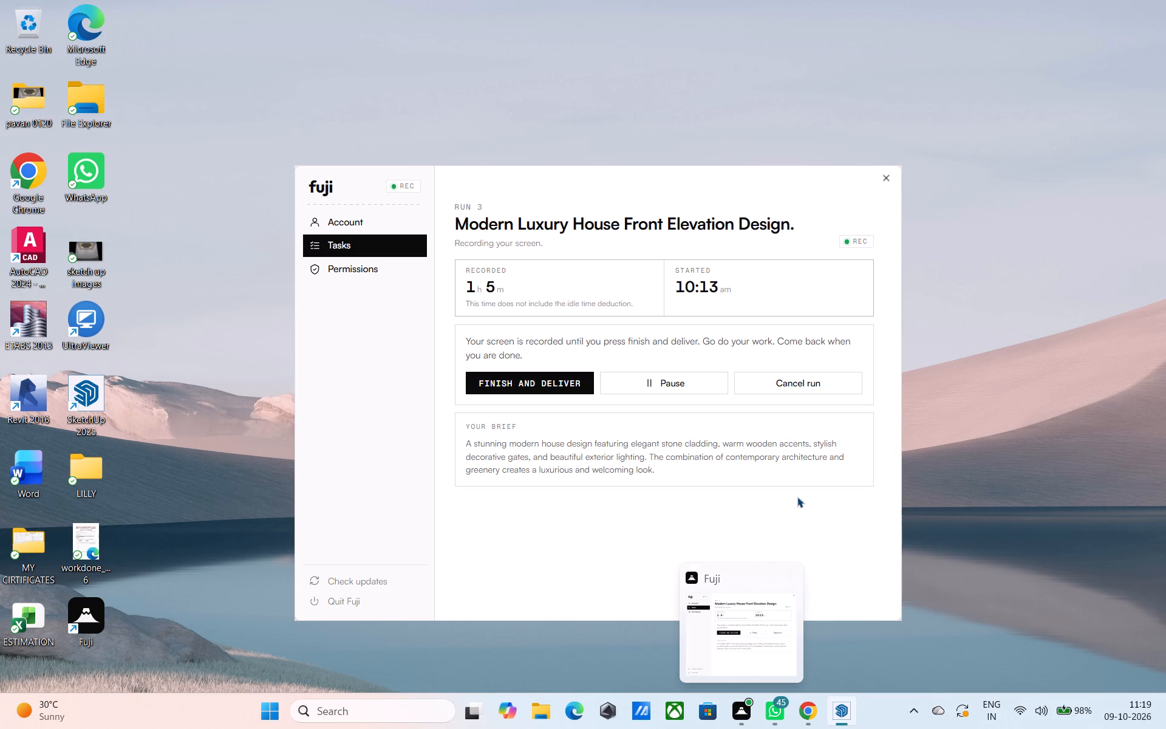
scroll(739, 383, "down", 9)
middle_click_drag(732, 409, 579, 330, "shift")
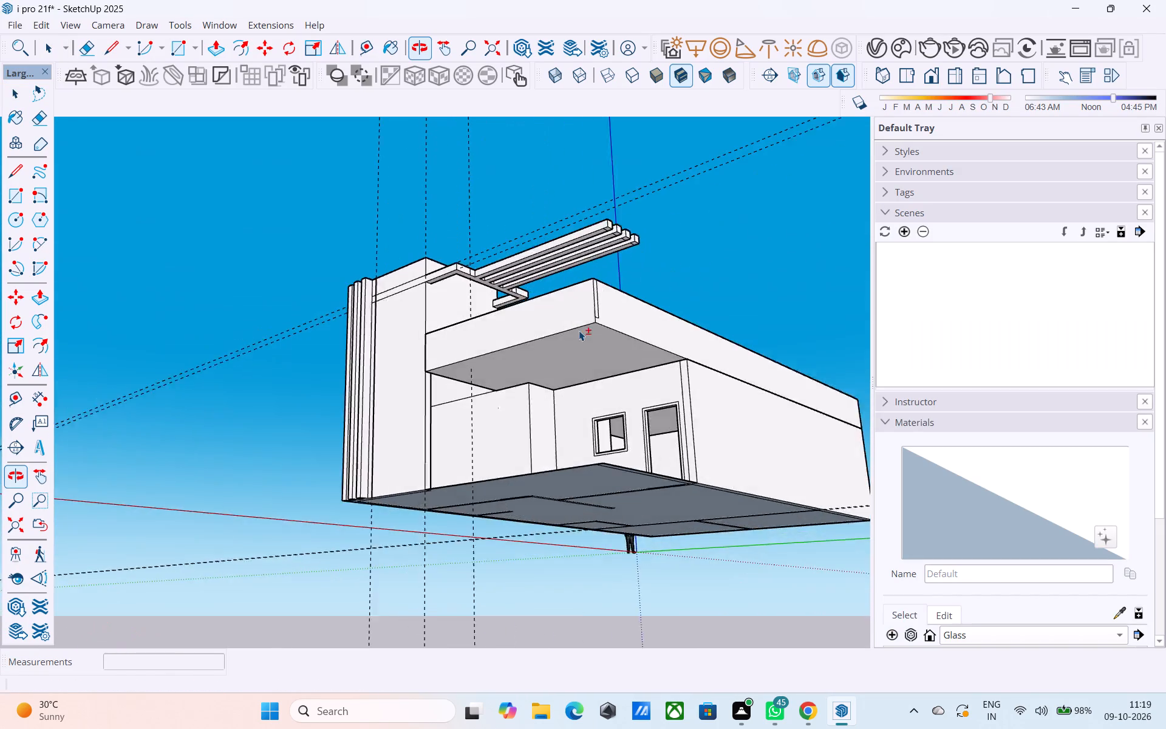
scroll(590, 258, "up", 5)
scroll(601, 236, "down", 1)
scroll(601, 236, "up", 3)
middle_click_drag(617, 255, 698, 440)
middle_click_drag(698, 439, 698, 442)
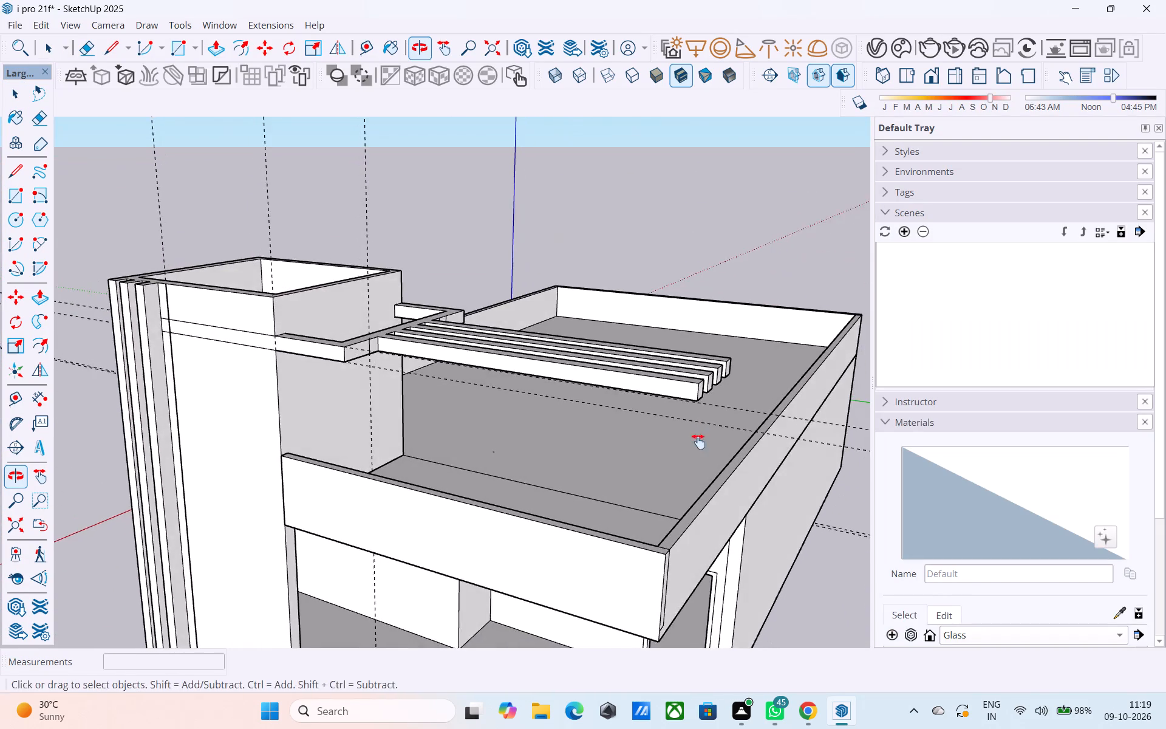
middle_click_drag(698, 442, 692, 433)
middle_click_drag(706, 319, 703, 359, "shift")
scroll(704, 364, "up", 1)
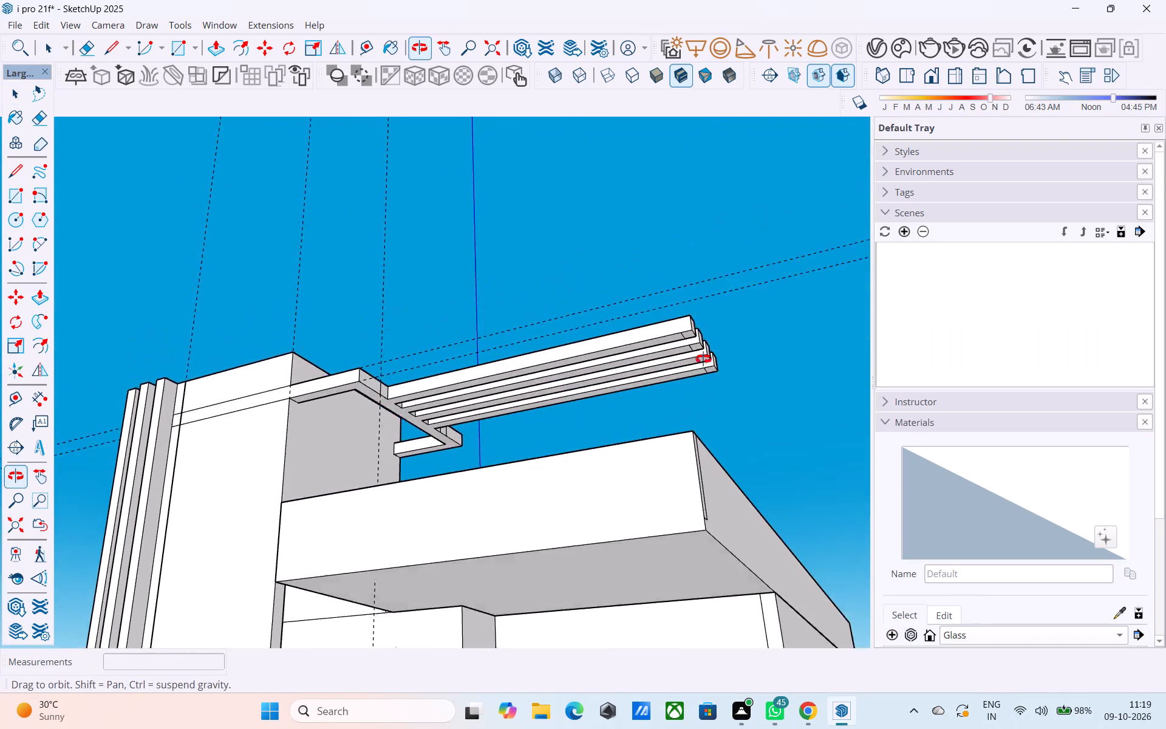
scroll(703, 359, "up", 3)
middle_click_drag(703, 359, 700, 336, "shift")
left_click(681, 292)
triple_click(680, 292)
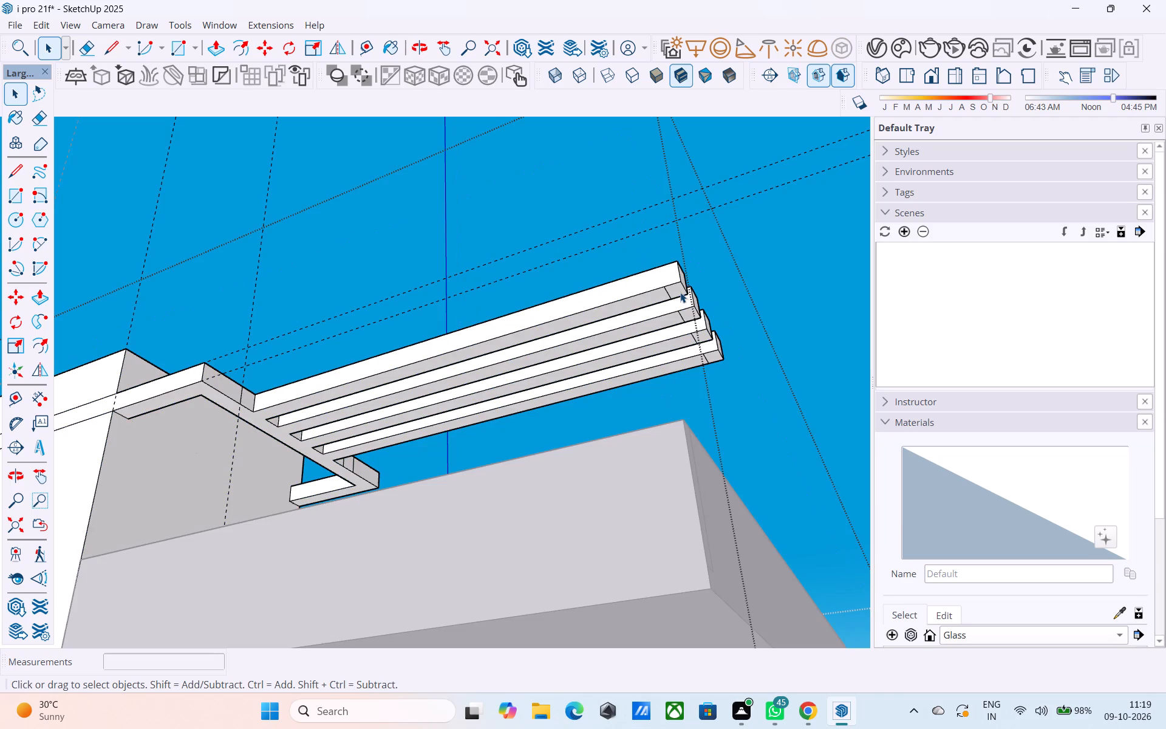
left_click(676, 294)
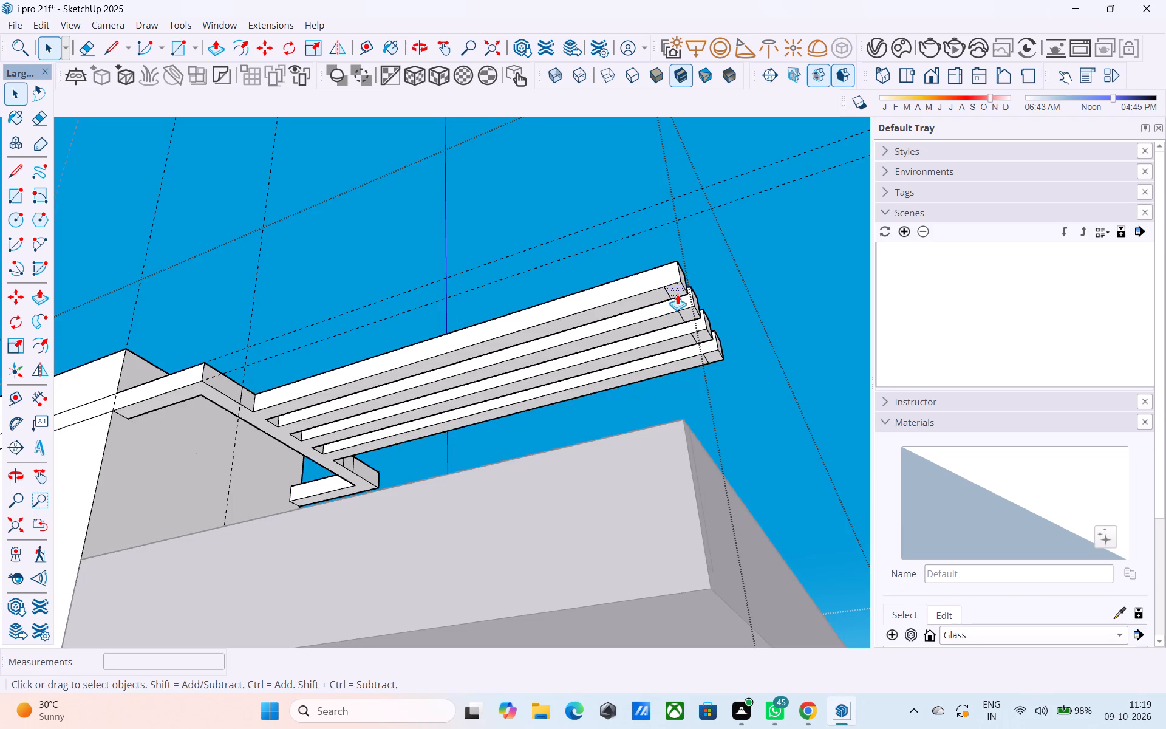
key("p")
left_click(678, 287)
scroll(682, 319, "down", 4)
middle_click_drag(683, 335, 728, 609)
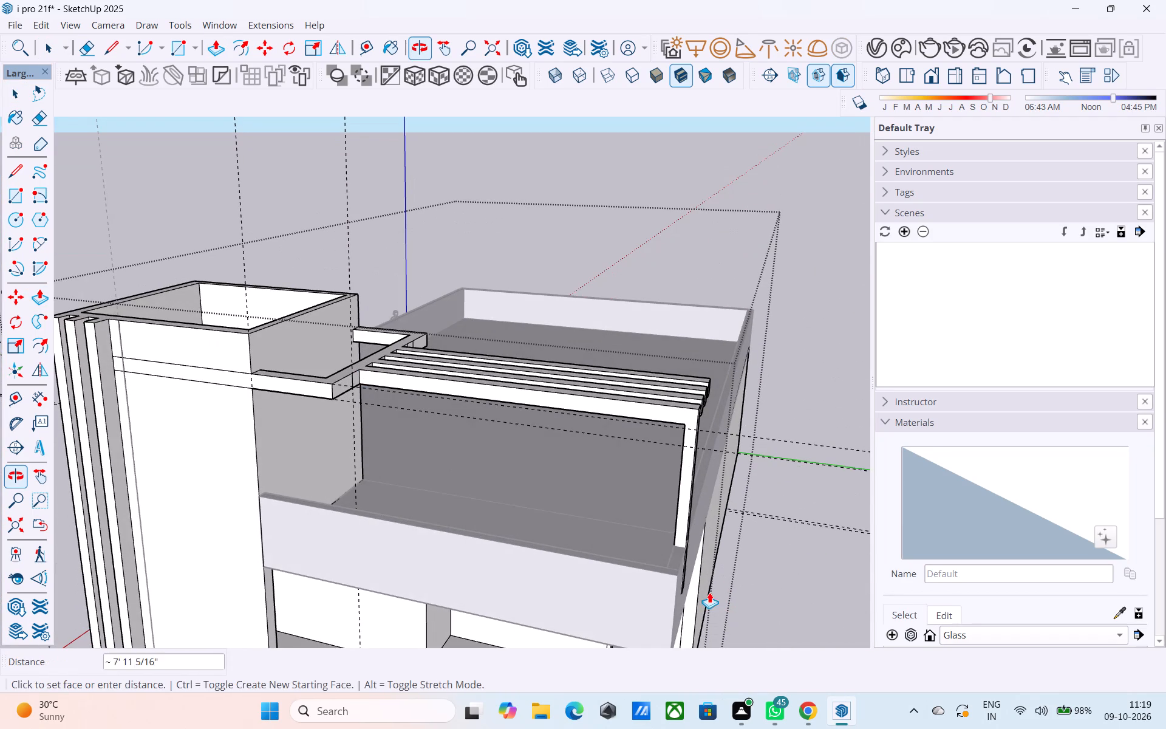
left_click(661, 570)
Pull the end undersides of the other three pergola beams down by the same distance as posts, and finish editing the group.
middle_click_drag(708, 538, 544, 268)
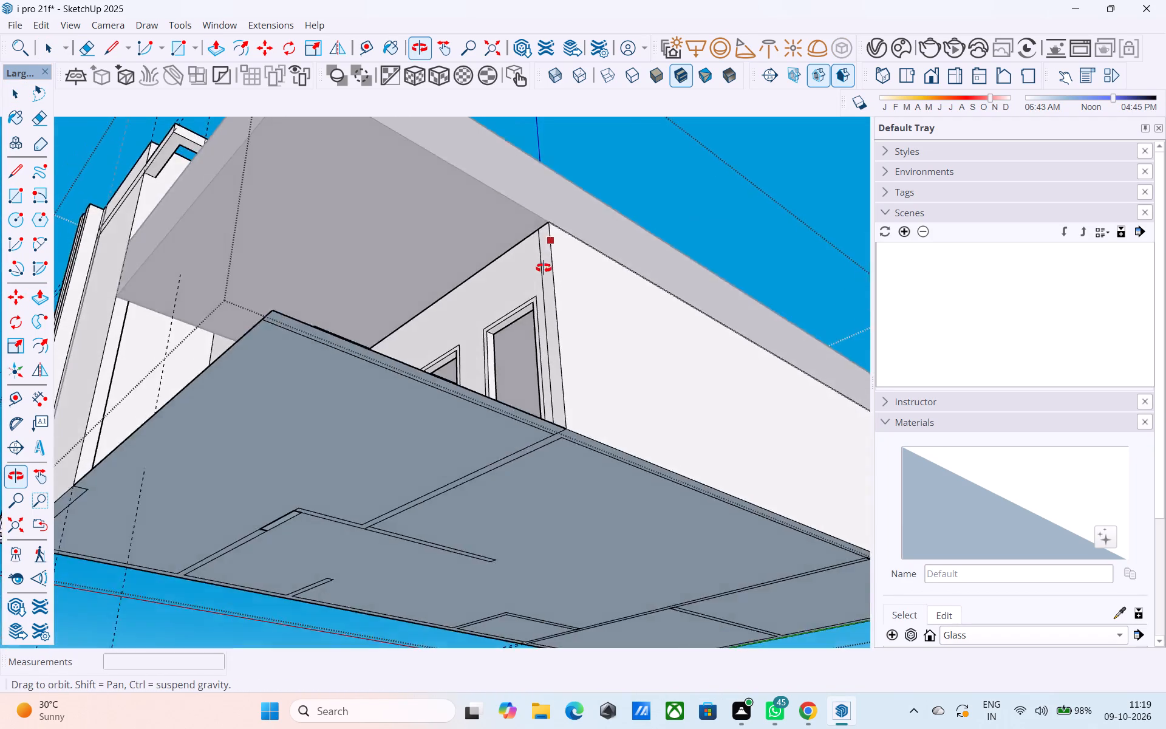
middle_click_drag(544, 268, 618, 516)
scroll(625, 611, "up", 1, "shift")
key("space")
scroll(453, 255, "up", 5)
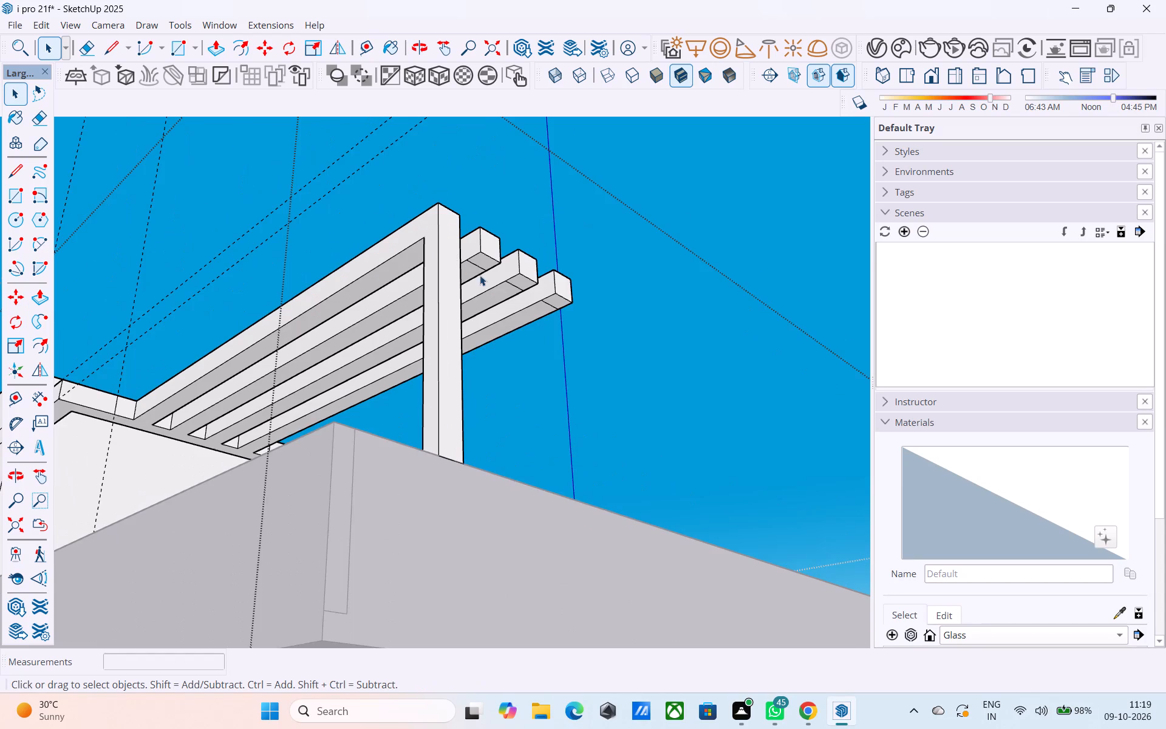
scroll(480, 275, "up", 3)
left_click(485, 255)
key("p")
double_click(486, 255)
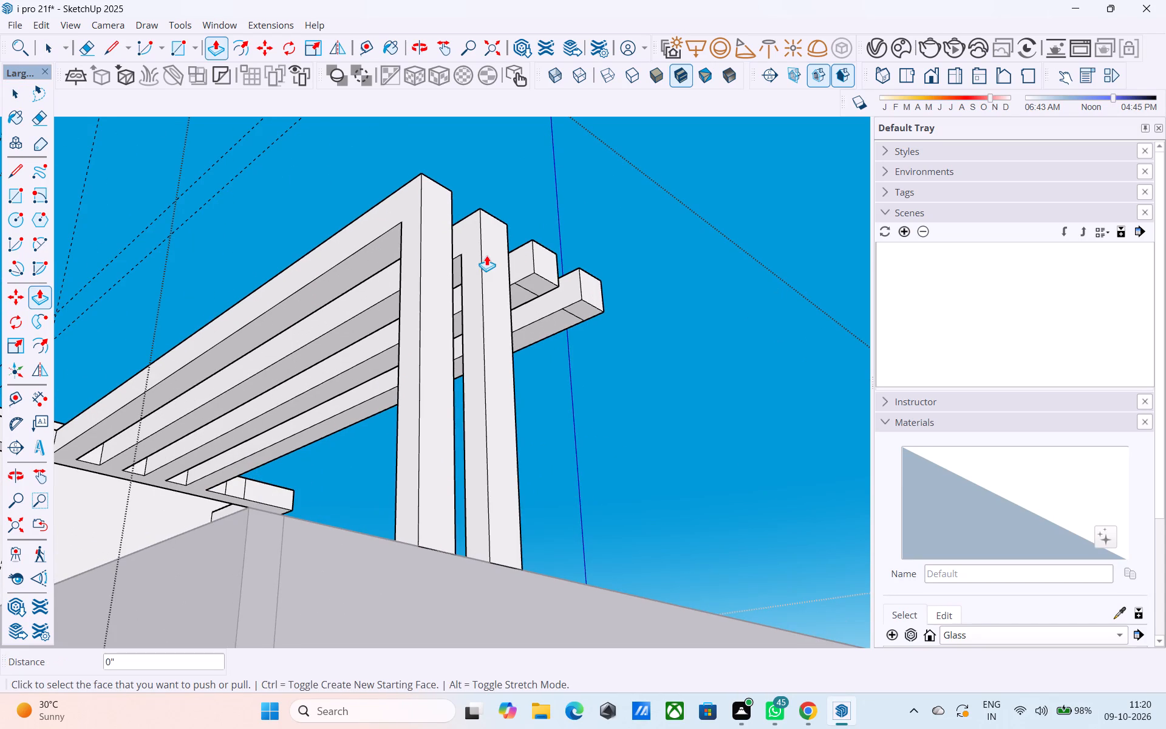
double_click(532, 279)
double_click(588, 306)
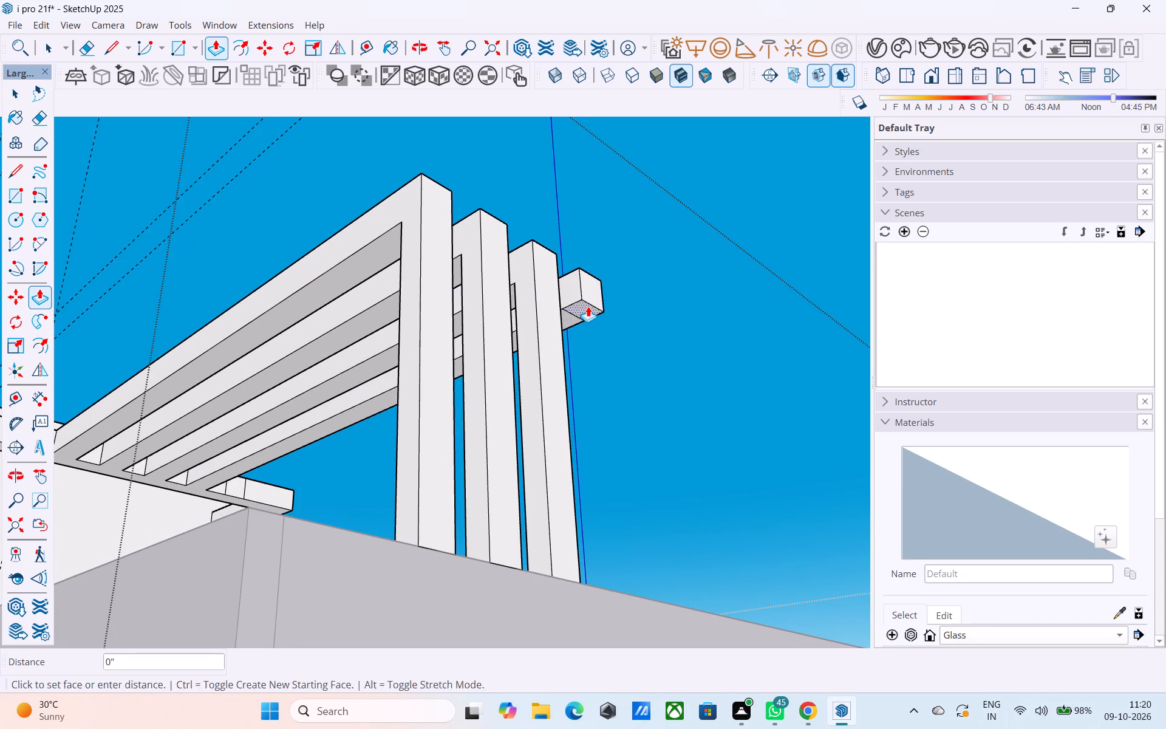
scroll(588, 314, "down", 9)
middle_click_drag(531, 389, 743, 618)
key("space")
left_click(736, 594)
Examine the house's front elevation with the four pergola posts standing at the parapet.
middle_click_drag(589, 564, 621, 378)
scroll(622, 386, "down", 5)
middle_click_drag(595, 366, 653, 476, "shift")
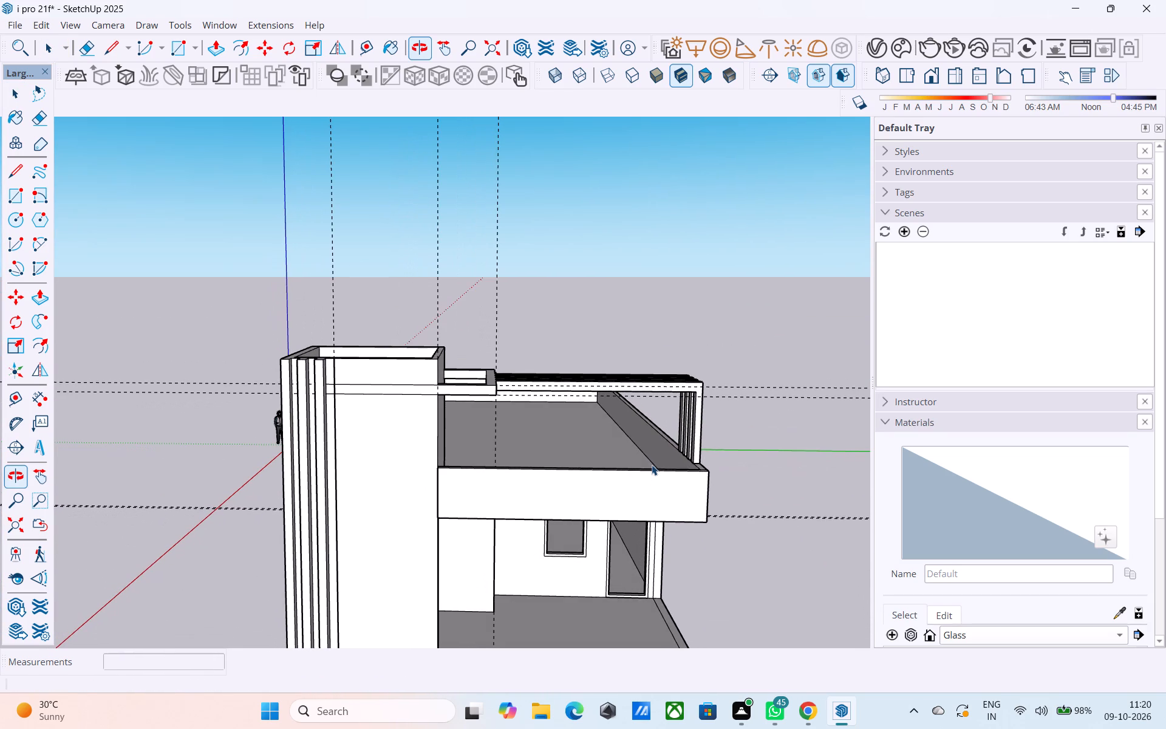
scroll(544, 471, "up", 1)
middle_click_drag(510, 480, 594, 434)
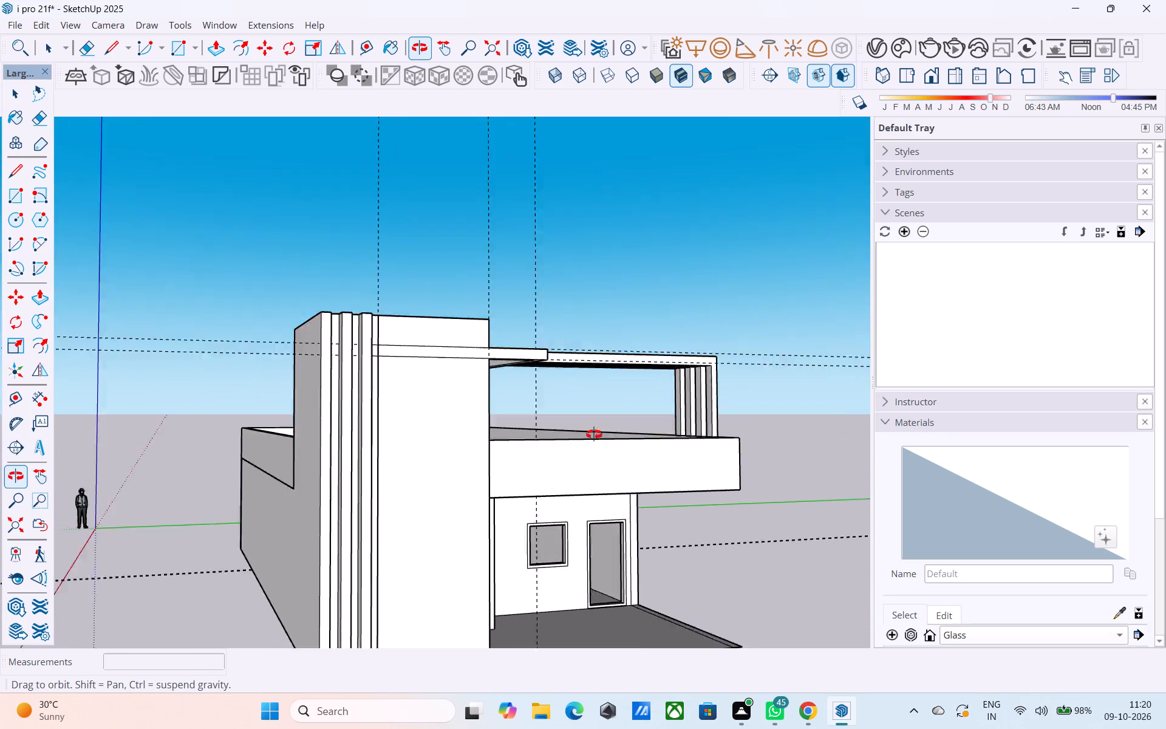
middle_click_drag(594, 434, 496, 437)
scroll(483, 433, "down", 3)
middle_click_drag(480, 443, 577, 399)
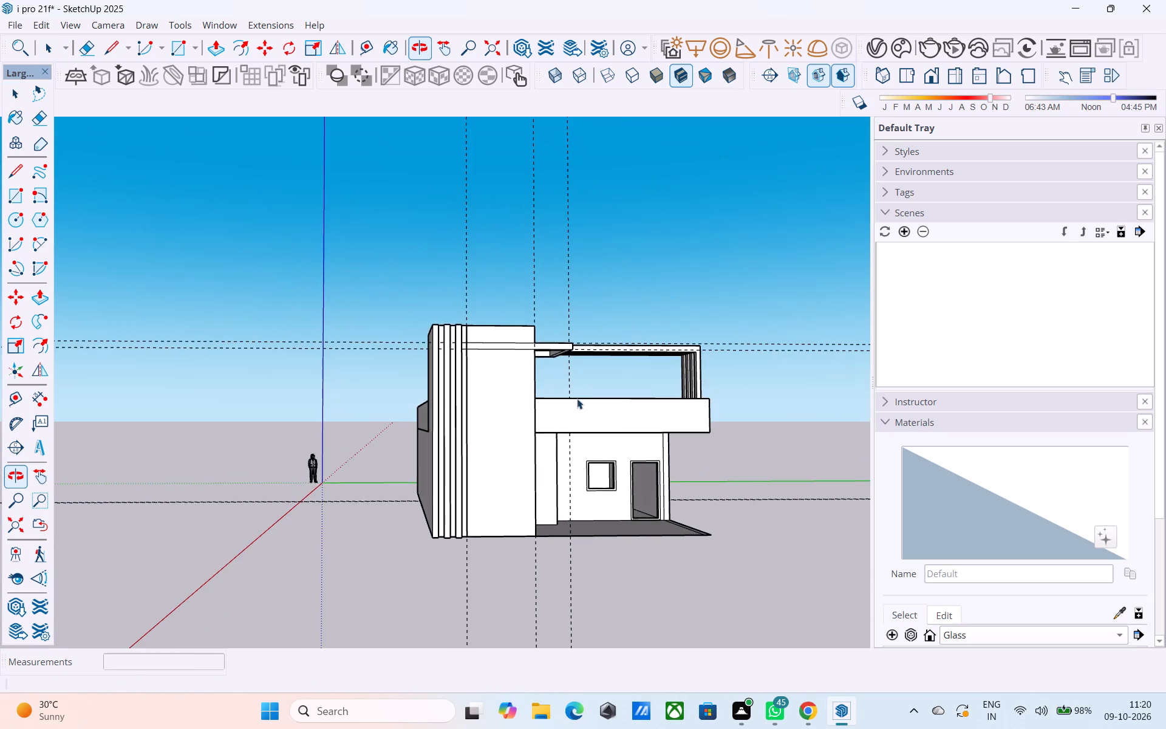
middle_click_drag(619, 431, 538, 440, "shift")
Save the model.
key("ctrl+s")
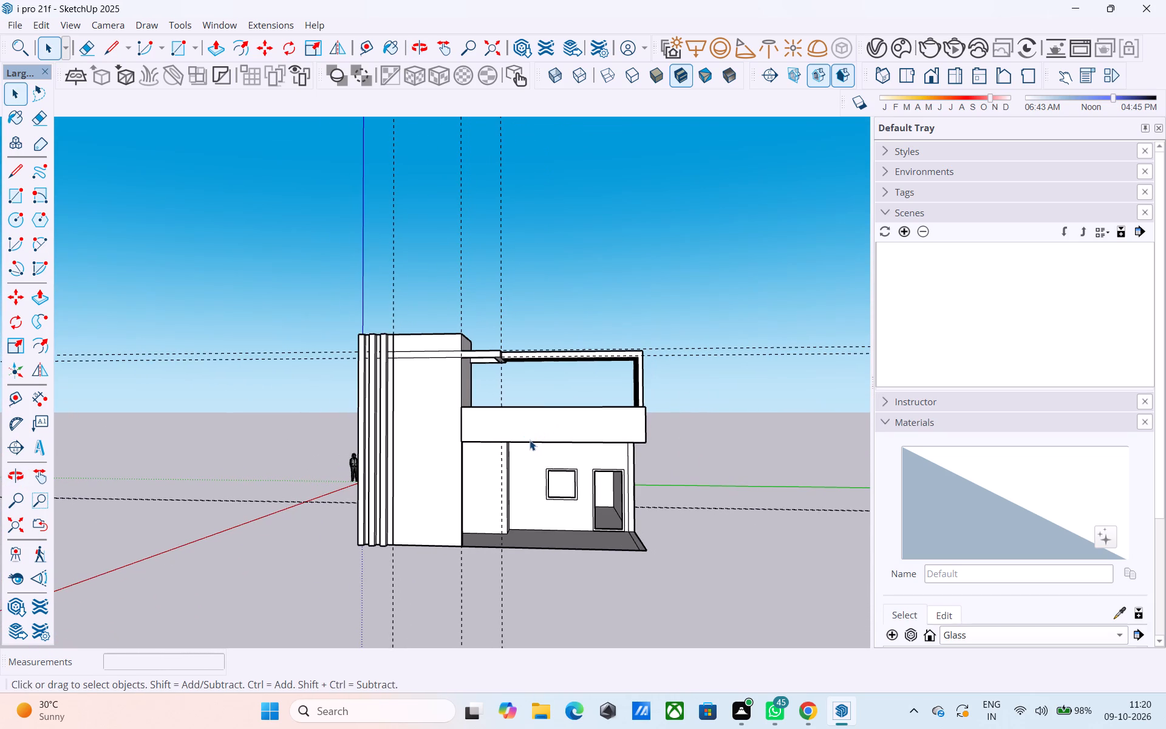
Inspect the porch side wall's junction with the roof slab beside the tower, opening the wall group and checking the wall face.
middle_click_drag(613, 468, 515, 437)
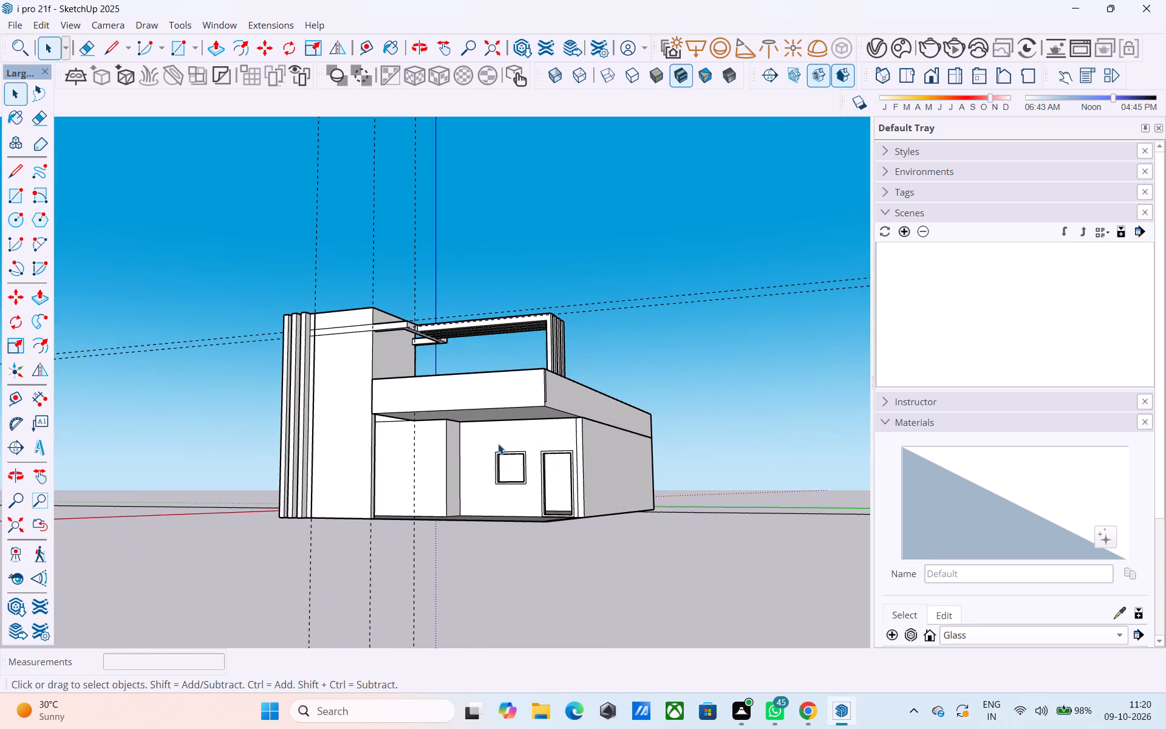
middle_click_drag(425, 465, 401, 438)
scroll(392, 434, "up", 7)
middle_click_drag(366, 431, 347, 385)
scroll(290, 383, "up", 1)
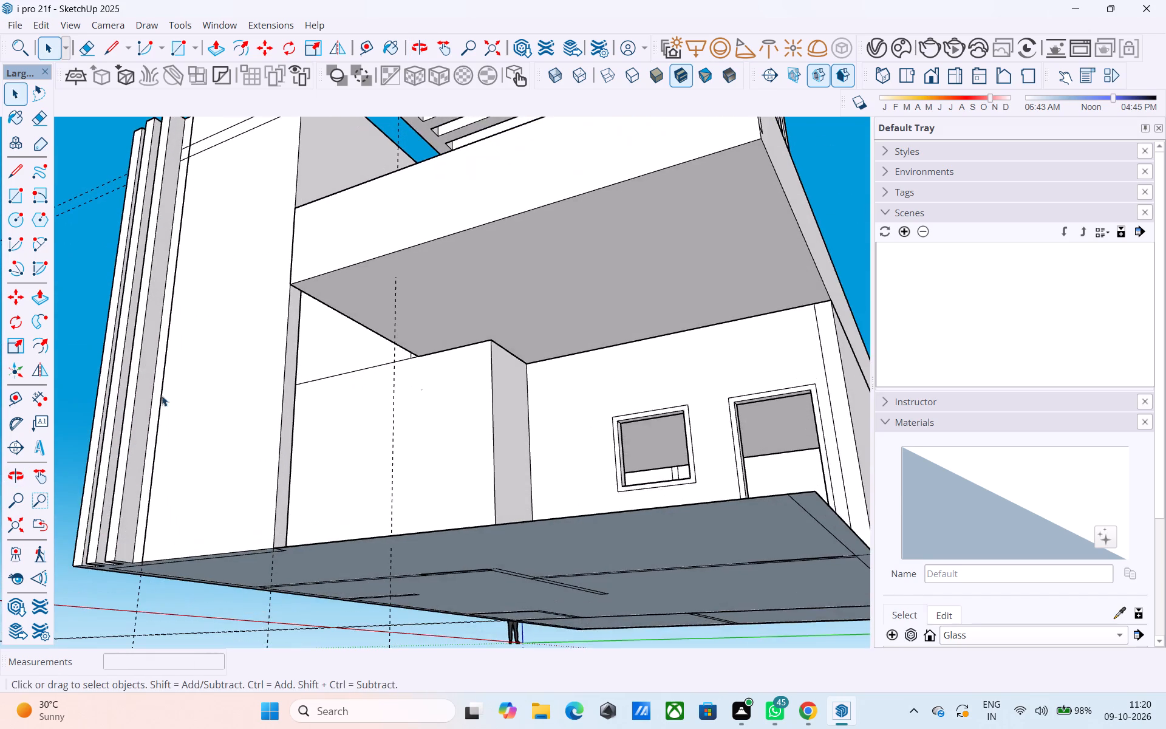
middle_click_drag(380, 396, 278, 422)
scroll(287, 411, "up", 3)
left_click(383, 366)
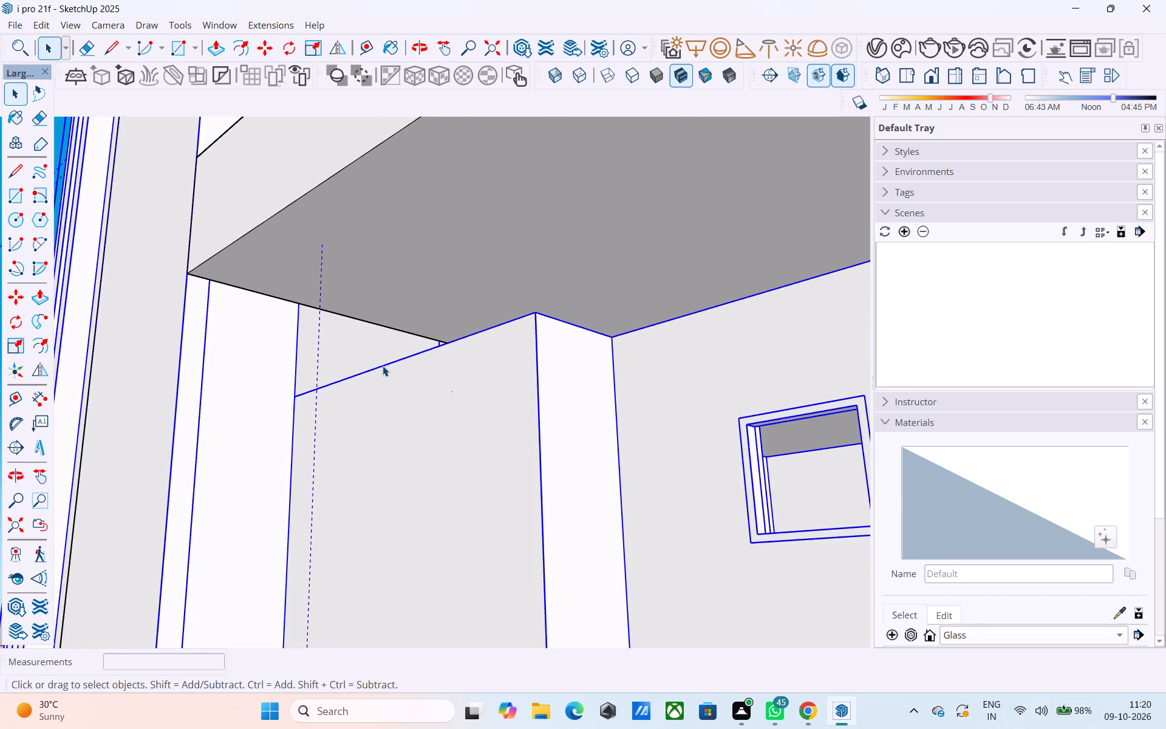
scroll(394, 409, "down", 5)
double_click(475, 473)
middle_click_drag(457, 464, 490, 513)
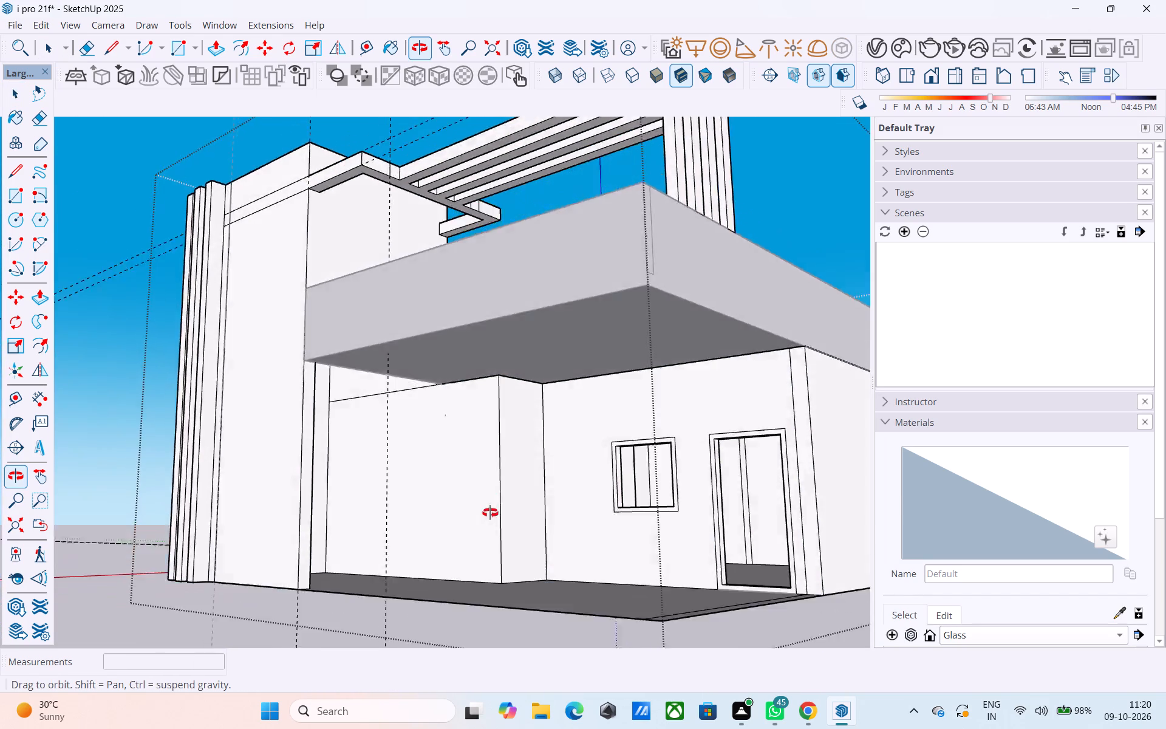
middle_click_drag(490, 513, 520, 488)
left_click(451, 473)
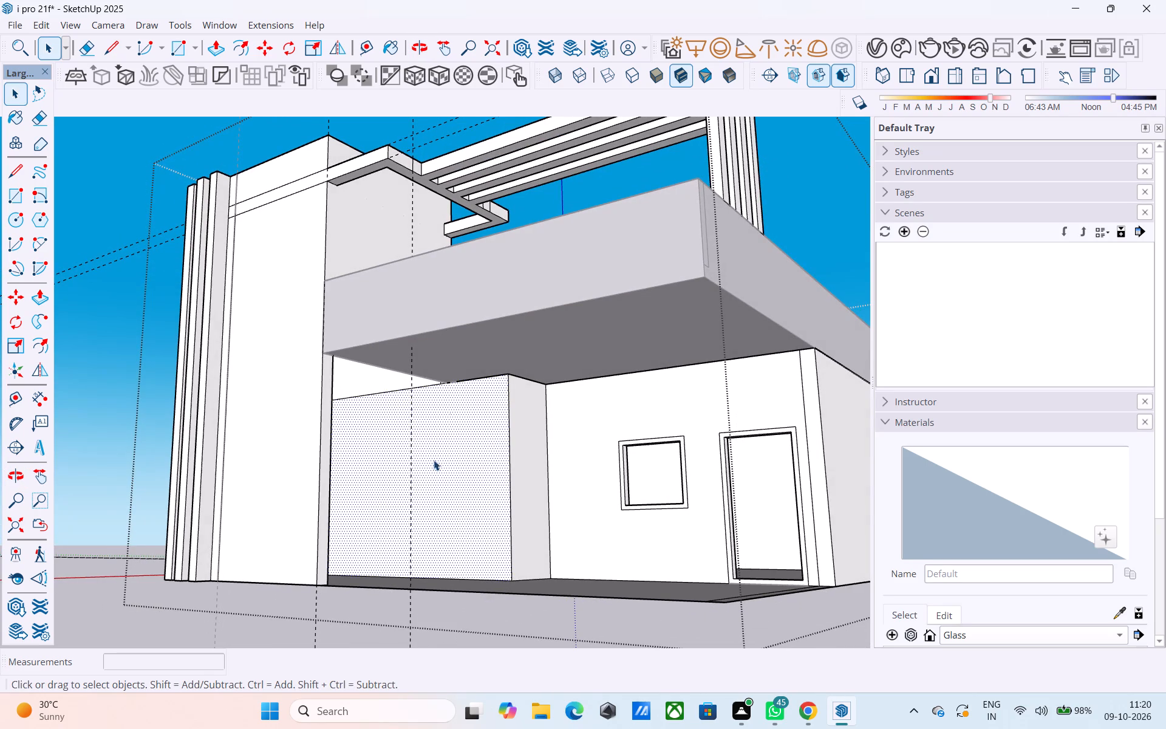
scroll(385, 411, "down", 5)
left_click(240, 555)
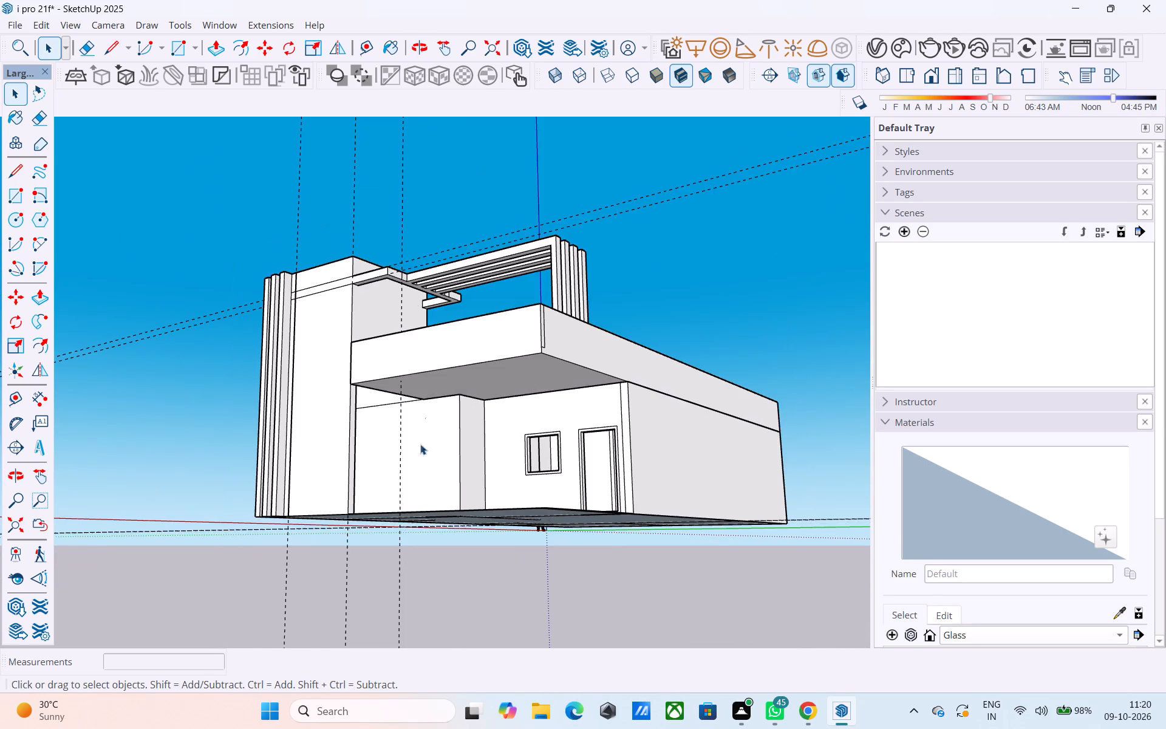
Examine the roof terrace from above and the inside of the open-topped tower down to its base.
middle_click_drag(425, 454, 387, 601)
middle_click_drag(469, 504, 467, 724)
middle_click_drag(429, 493, 491, 549)
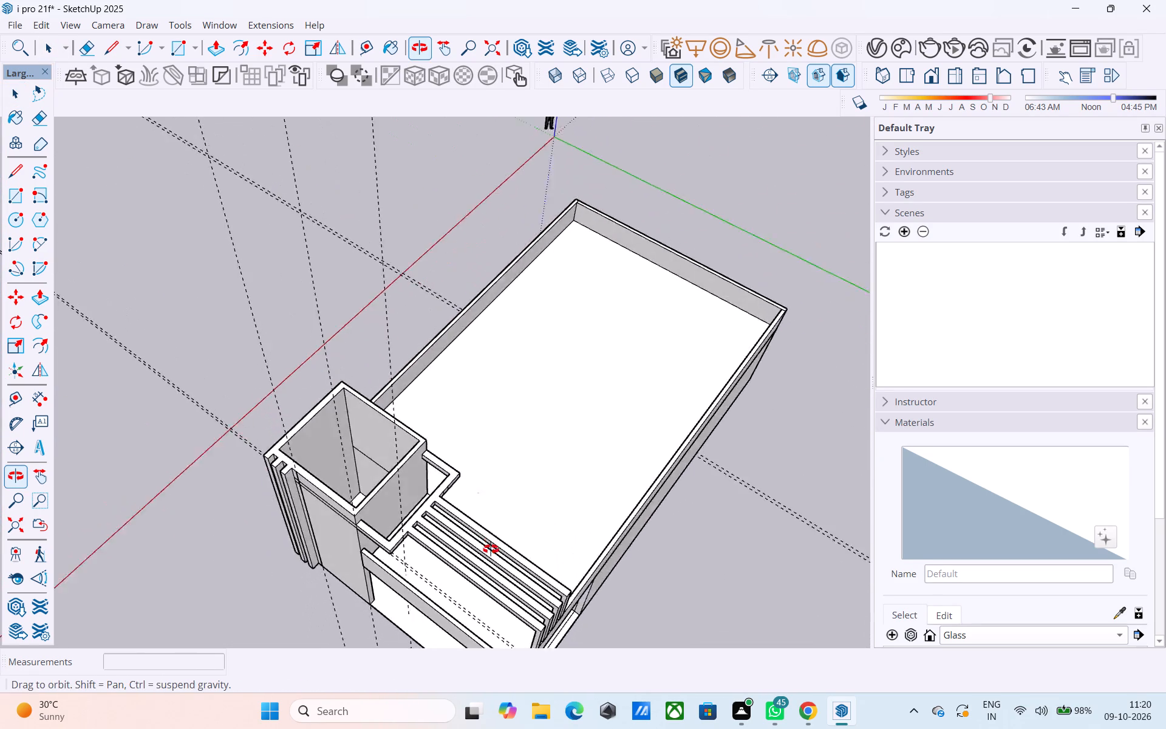
middle_click_drag(491, 549, 772, 544)
middle_click_drag(587, 515, 777, 471)
scroll(672, 387, "up", 7)
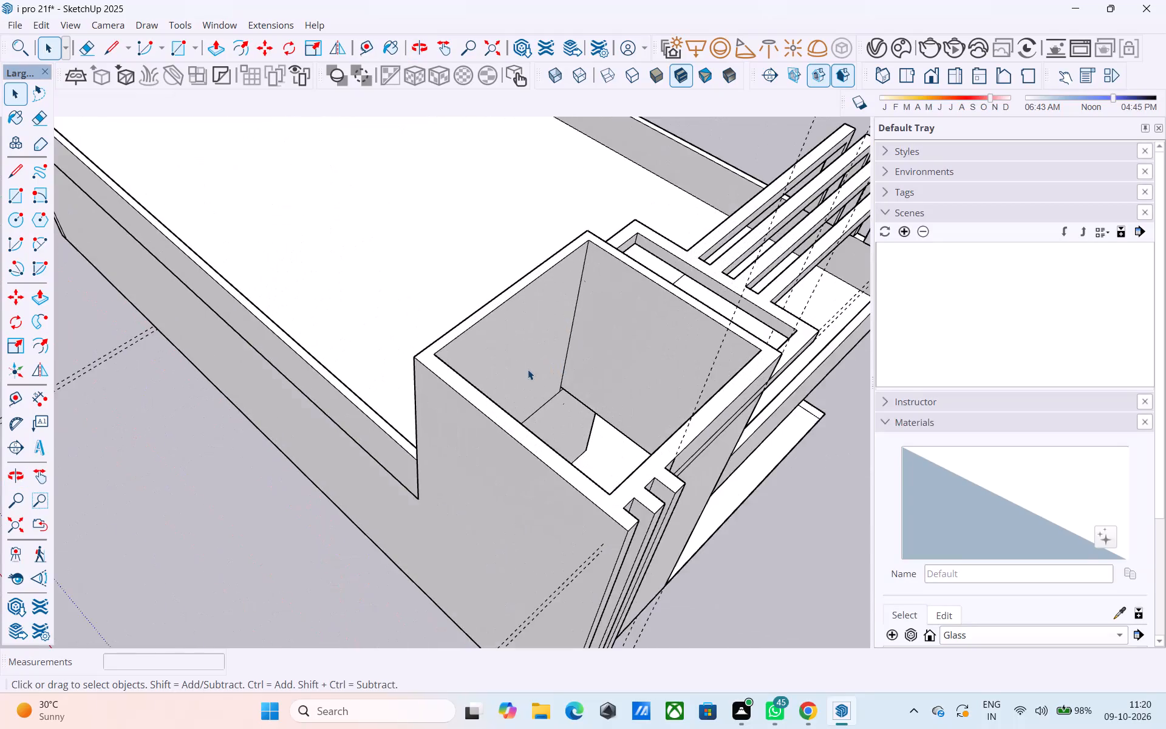
scroll(528, 369, "up", 16)
middle_click_drag(536, 433, 472, 308)
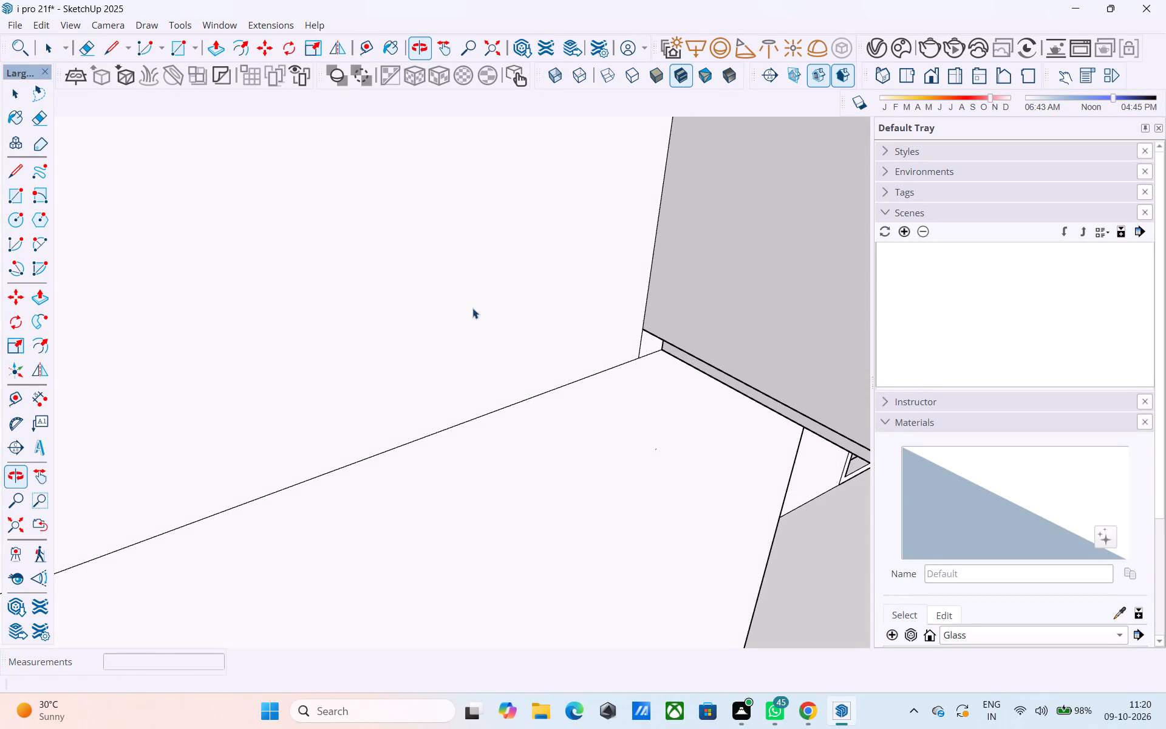
left_click(491, 411)
scroll(492, 418, "down", 12)
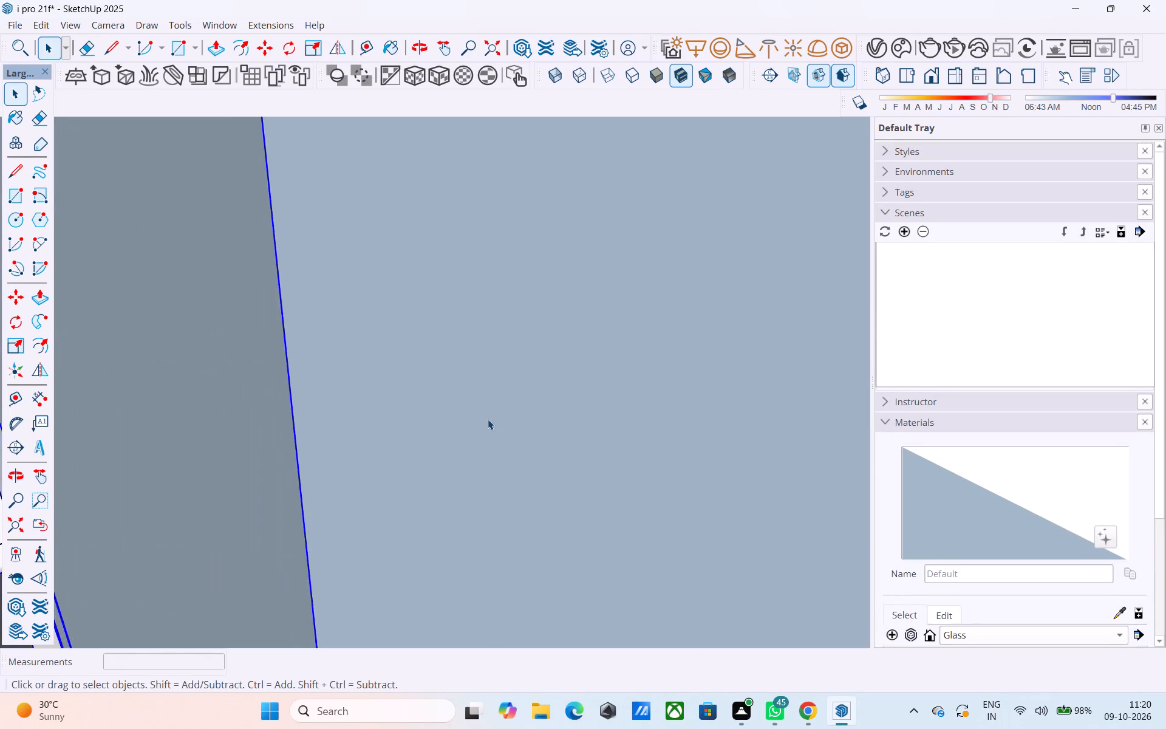
scroll(488, 419, "down", 20)
scroll(488, 419, "down", 12)
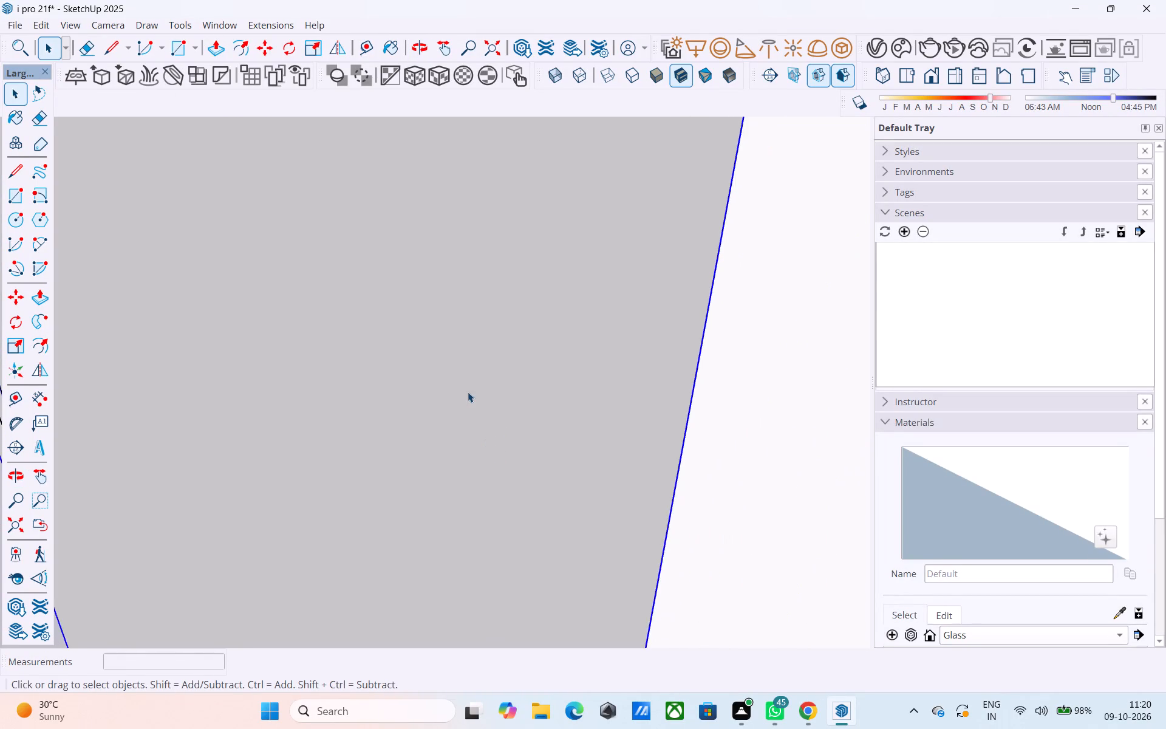
scroll(472, 393, "down", 20)
scroll(472, 393, "down", 5)
scroll(460, 458, "up", 1)
scroll(460, 458, "down", 2)
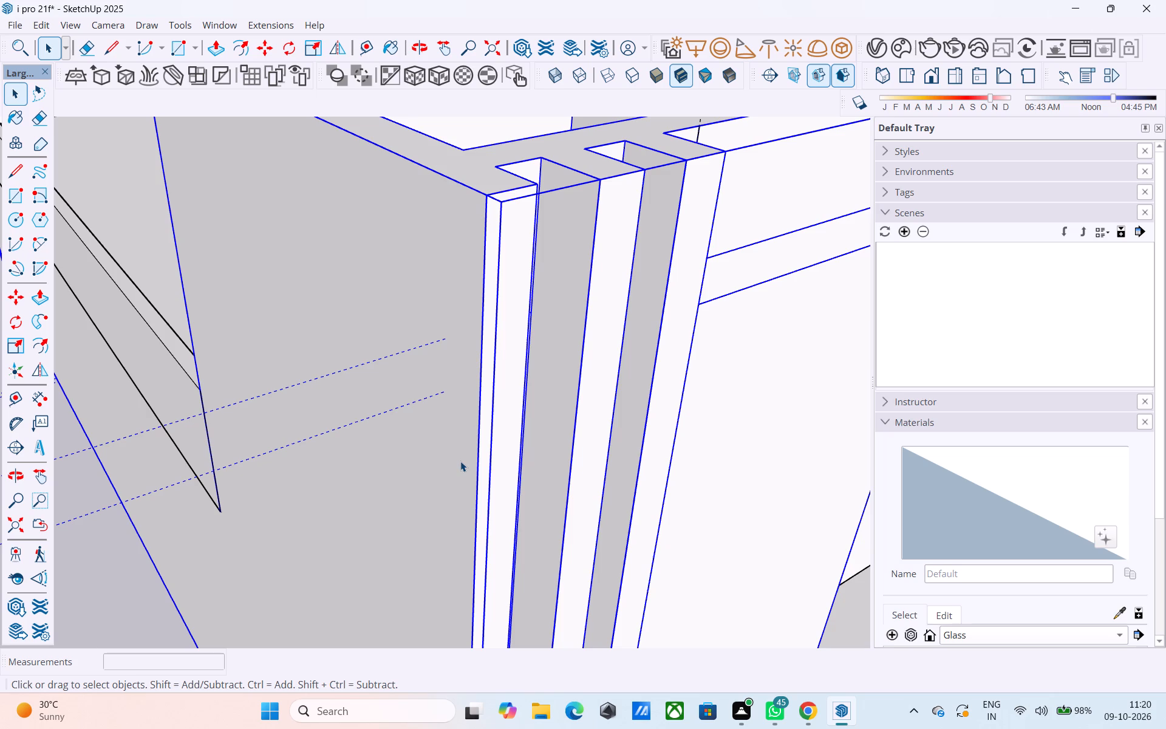
In the tower group, erase the horizontal guides beside the tower and the vertical guides over the pergola, and finish editing.
middle_click_drag(466, 461, 424, 464)
scroll(432, 482, "down", 6)
middle_click_drag(532, 547, 414, 472)
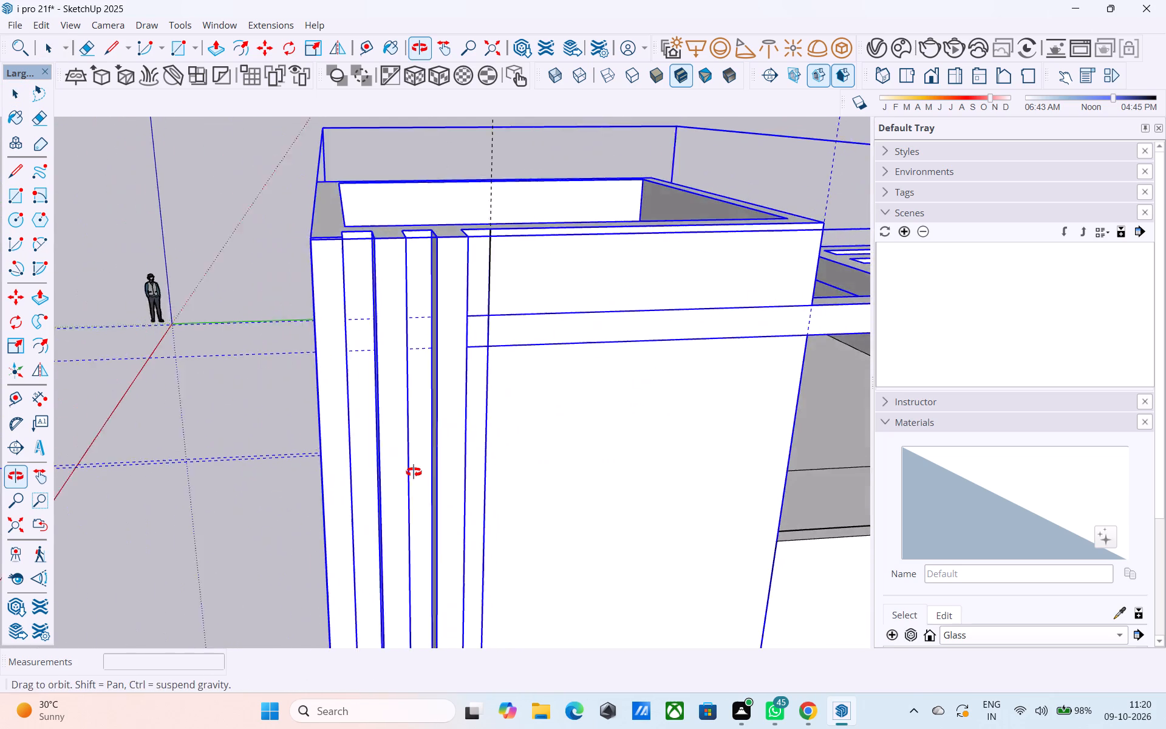
middle_click_drag(414, 472, 413, 472)
scroll(410, 470, "down", 5)
left_click(315, 475)
double_click(411, 448)
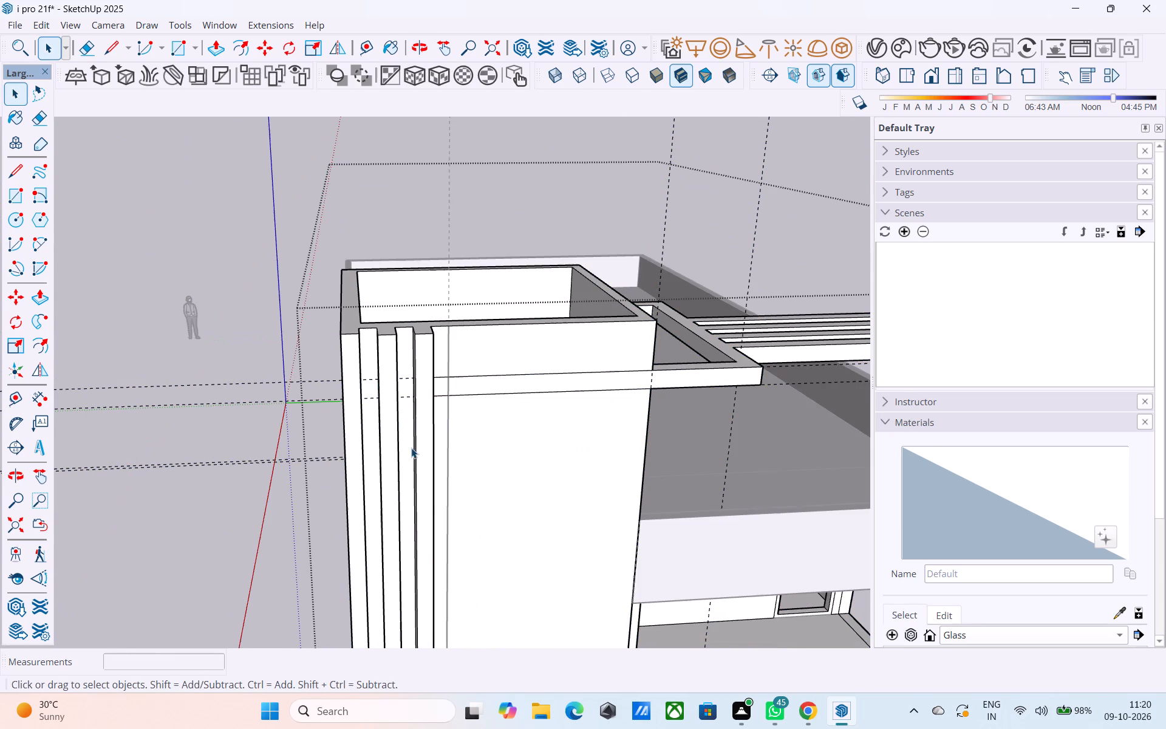
key("e")
left_click_drag(240, 376, 219, 487)
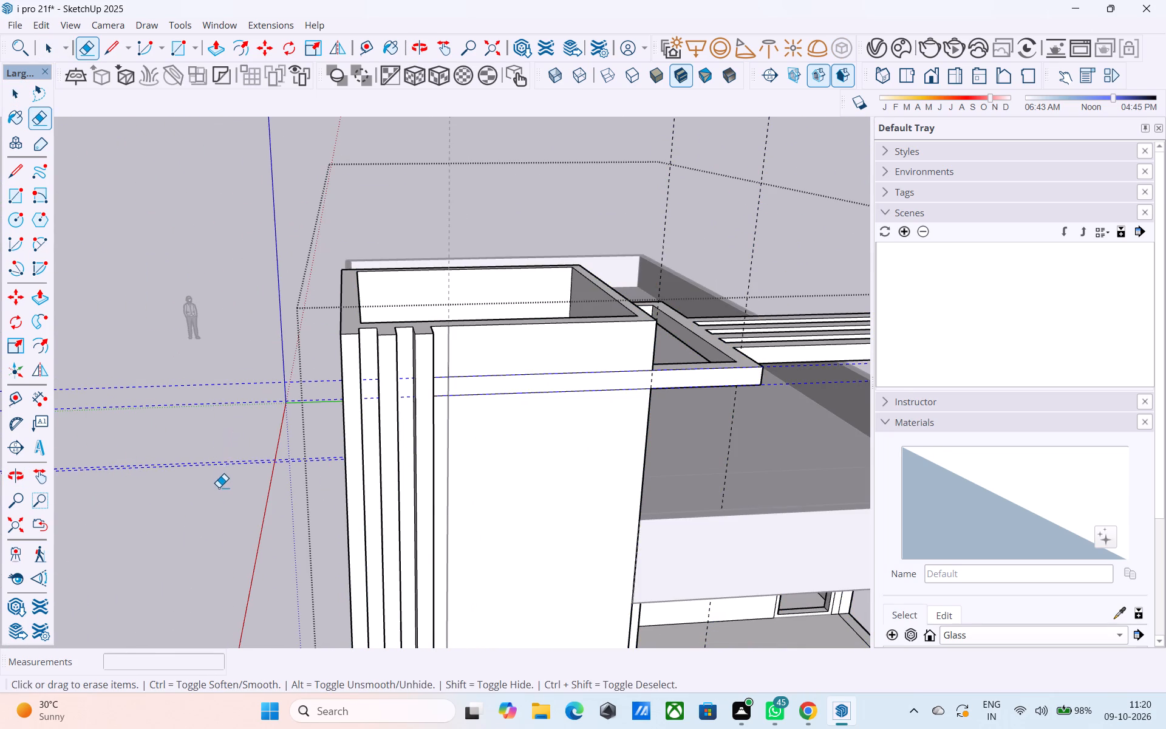
left_click_drag(219, 487, 219, 492)
scroll(519, 525, "down", 5)
left_click_drag(770, 208, 539, 209)
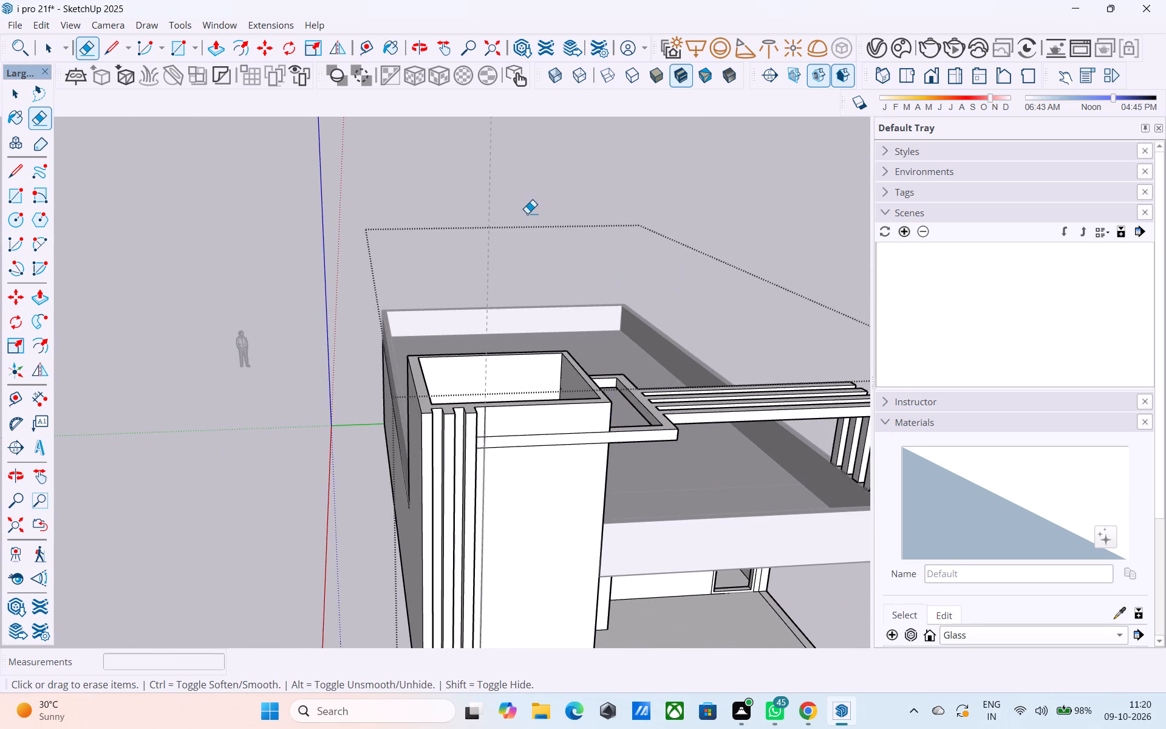
scroll(519, 254, "down", 4)
key("space")
left_click(781, 224)
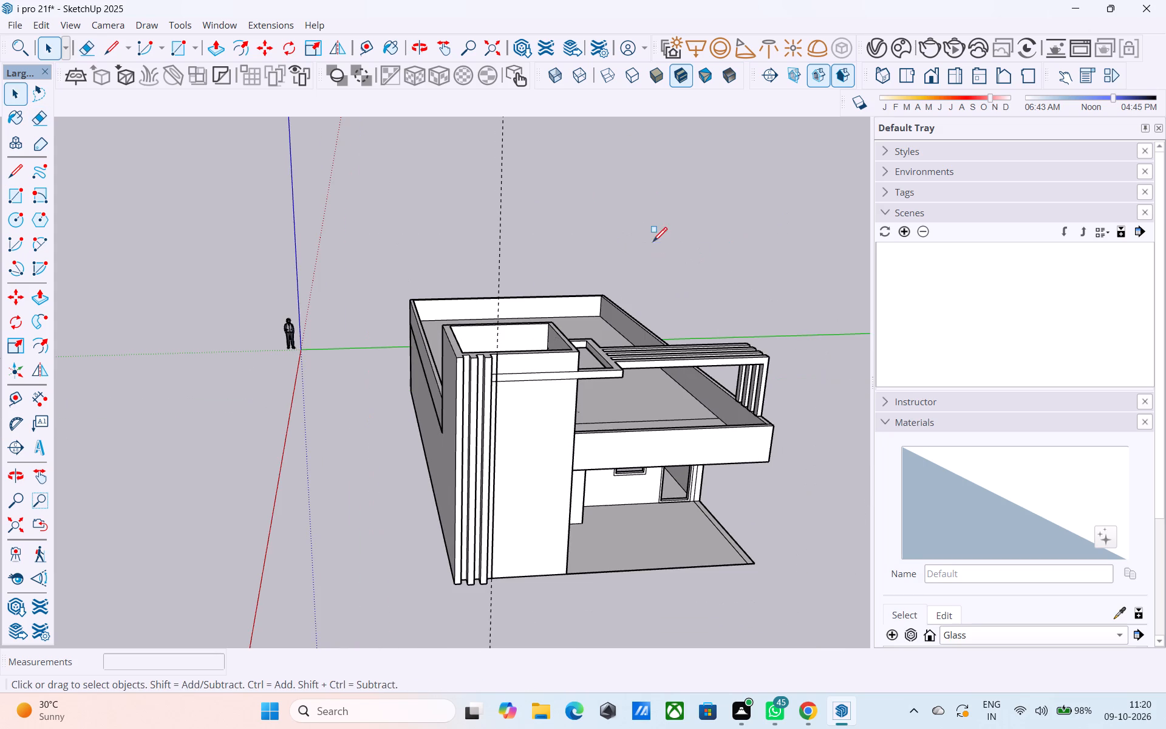
Erase the remaining vertical guide line running through the tower outside the group.
key("r")
key("e")
left_click_drag(599, 233, 378, 216)
key("space")
middle_click_drag(682, 388, 636, 274)
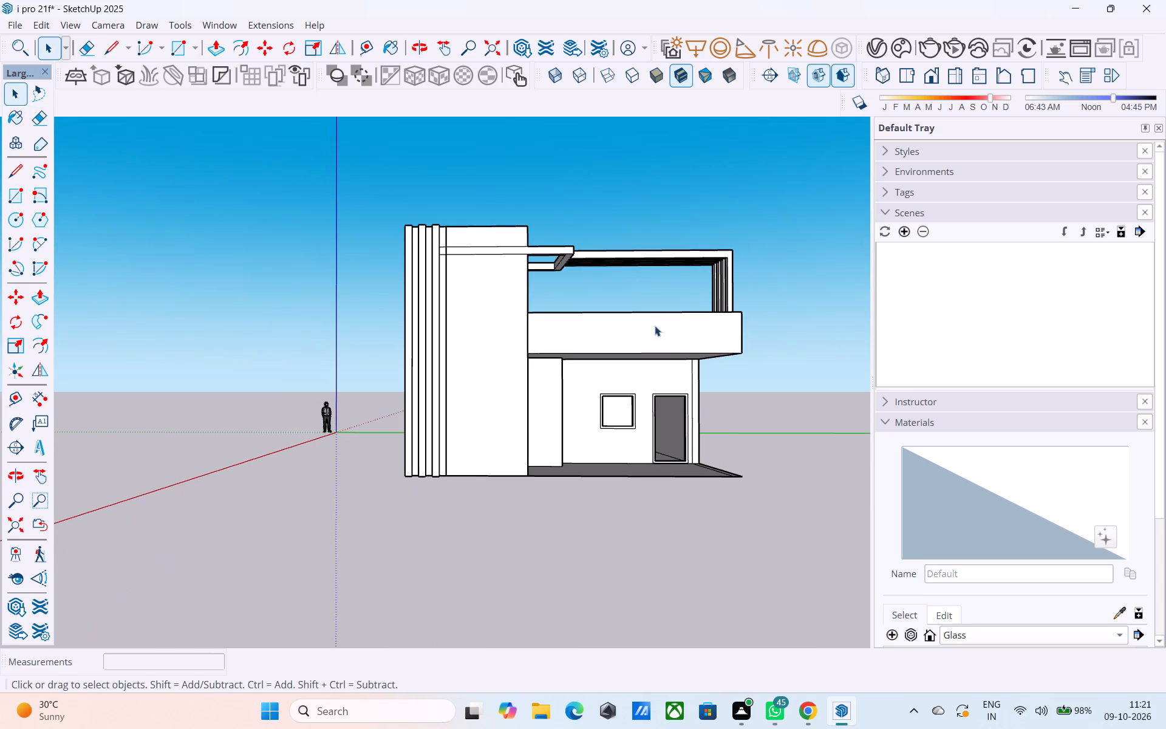
In the roof parapet group, erase the leftover edges at the front outer corner, on the side face and along the top.
middle_click_drag(650, 400, 635, 388)
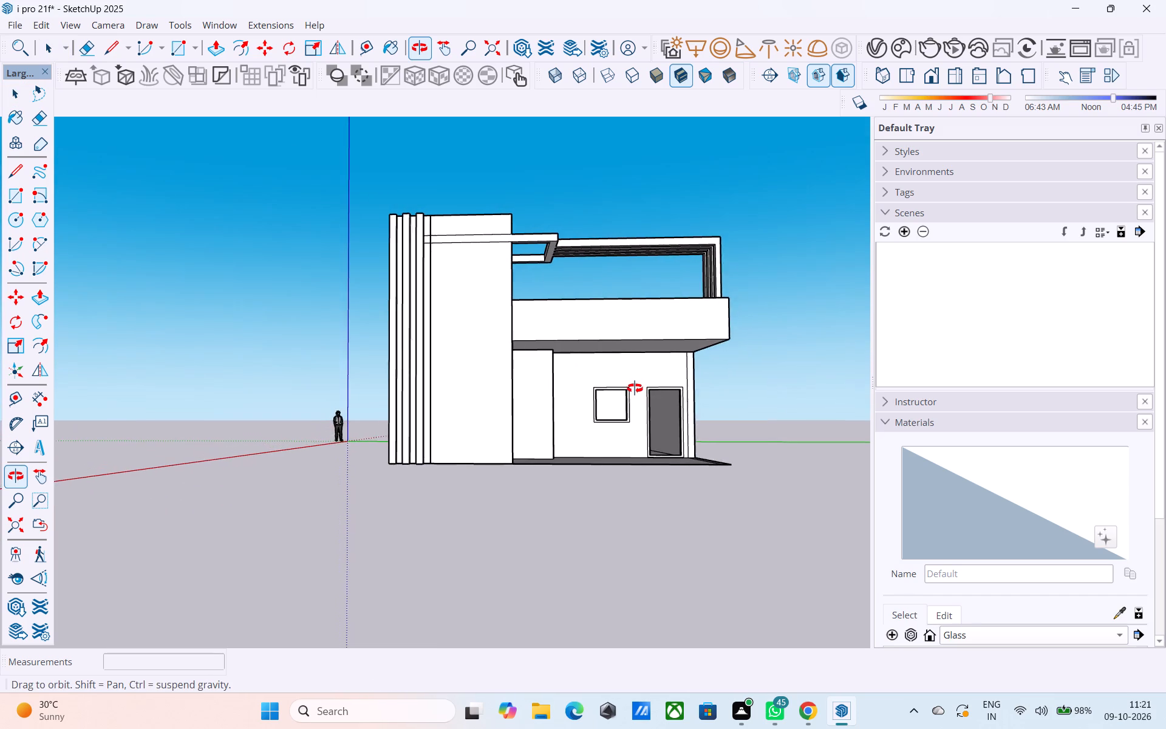
middle_click_drag(635, 388, 616, 395)
middle_click_drag(729, 349, 609, 382)
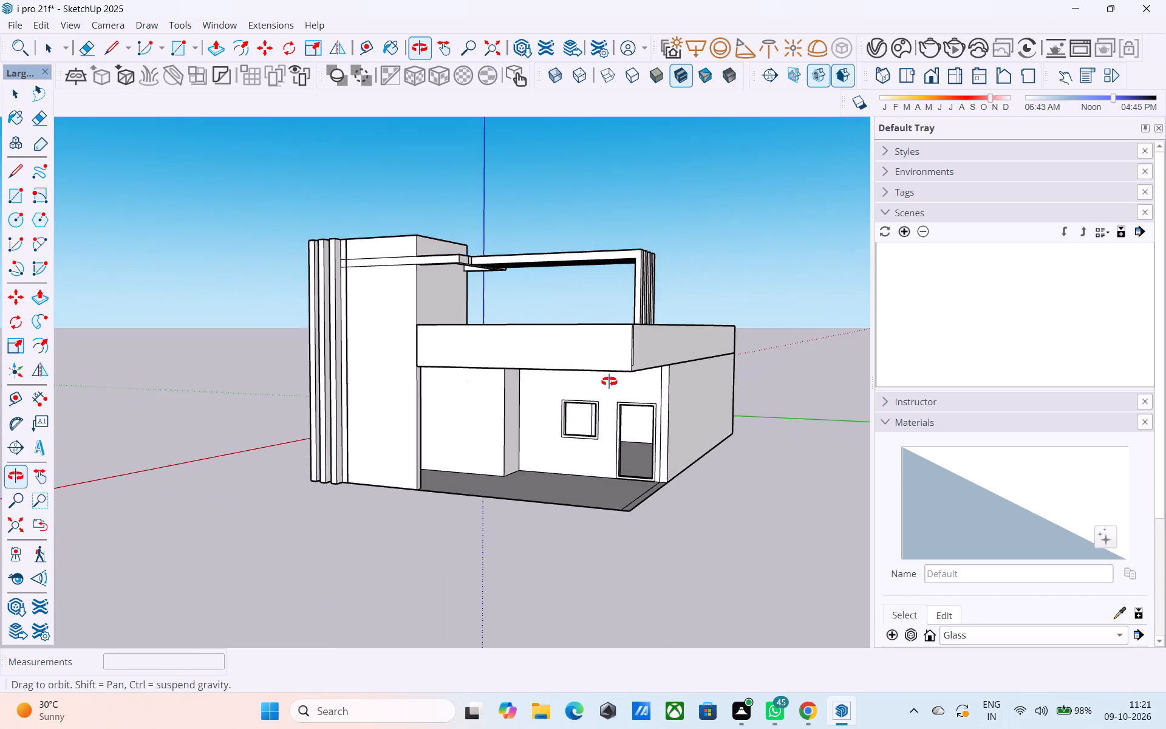
middle_click_drag(609, 382, 609, 378)
scroll(609, 380, "up", 6)
middle_click_drag(640, 383, 490, 448)
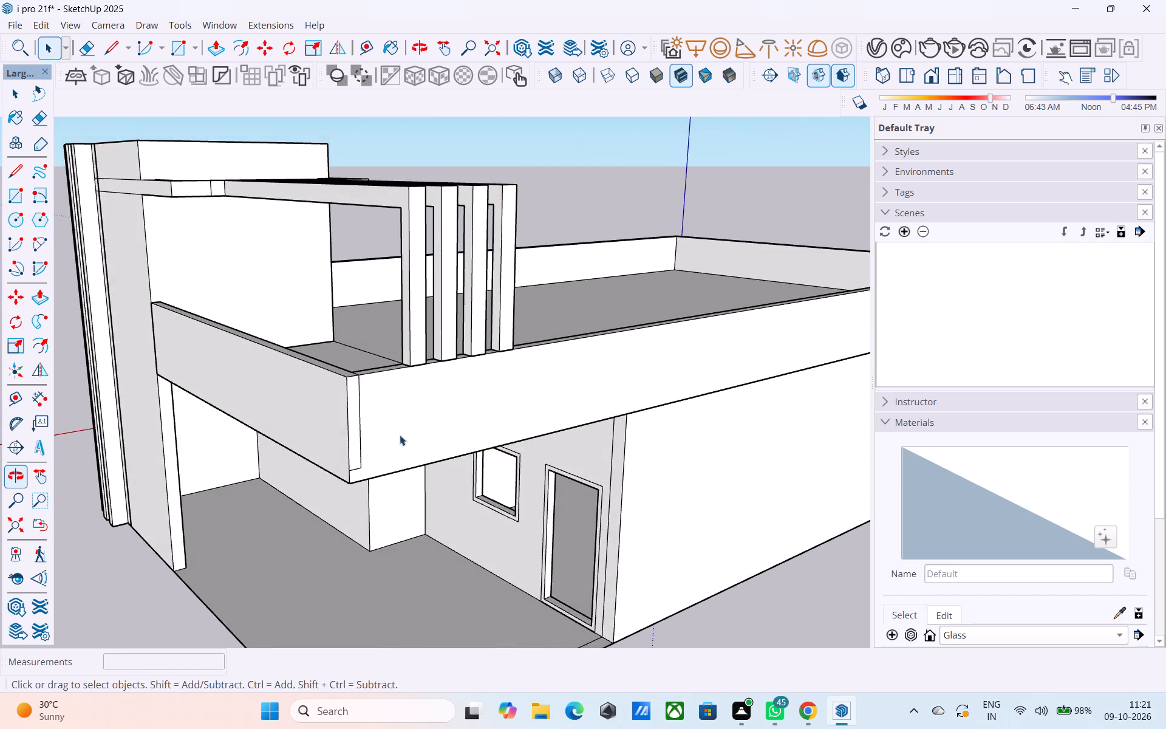
double_click(400, 434)
key("e")
left_click(355, 426)
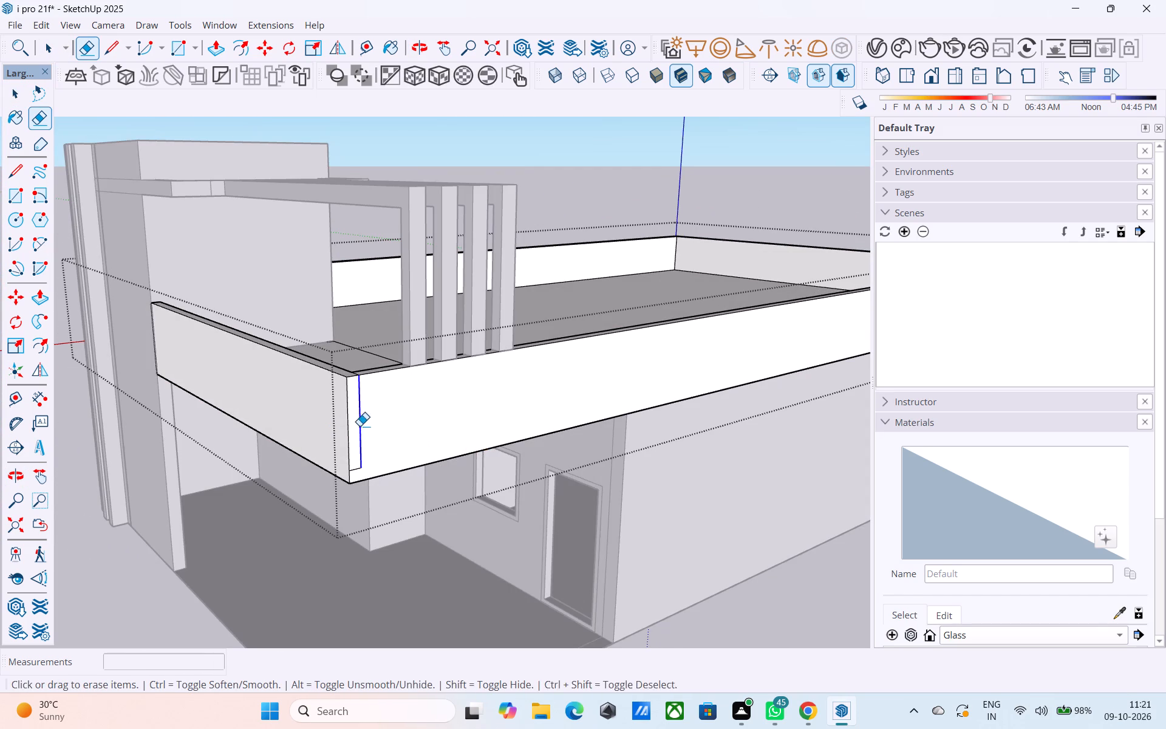
left_click_drag(358, 460, 356, 471)
middle_click_drag(357, 361, 363, 445)
scroll(364, 469, "up", 4)
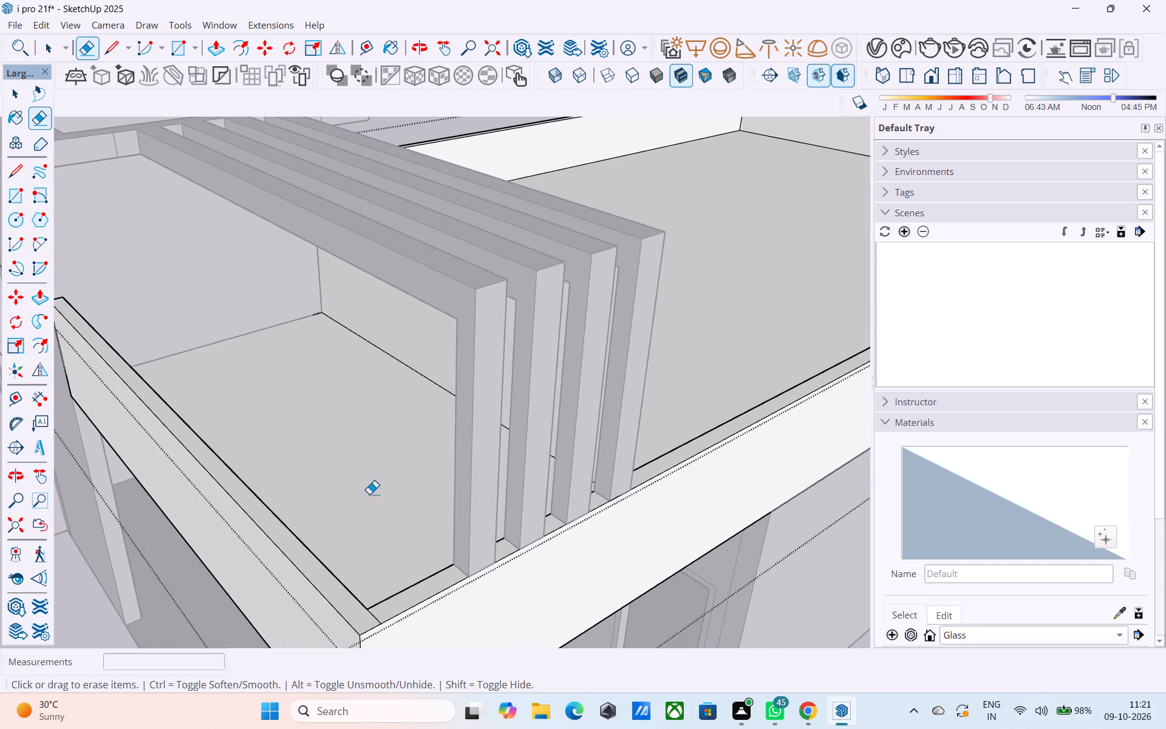
left_click(375, 618)
scroll(383, 607, "down", 9)
middle_click_drag(445, 602, 495, 476)
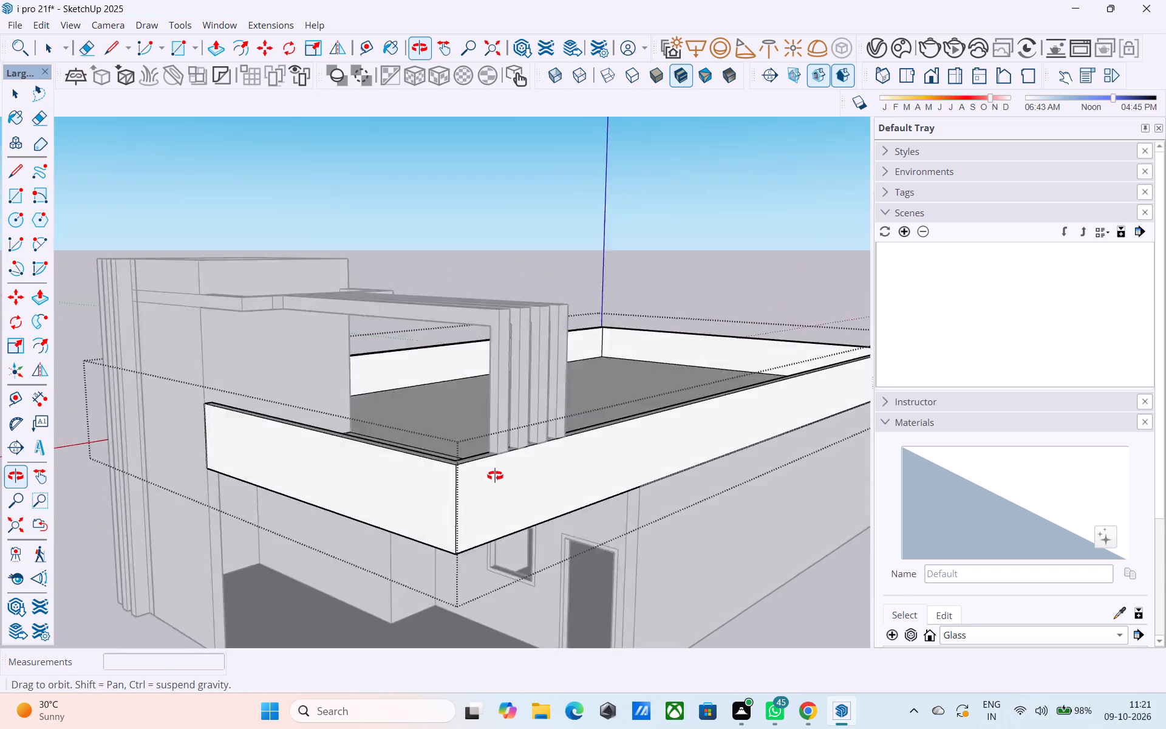
middle_click_drag(495, 476, 538, 412)
key("space")
Copy the bottom edge of the front parapet face 6" straight up to mark out a strip.
scroll(529, 452, "down", 4)
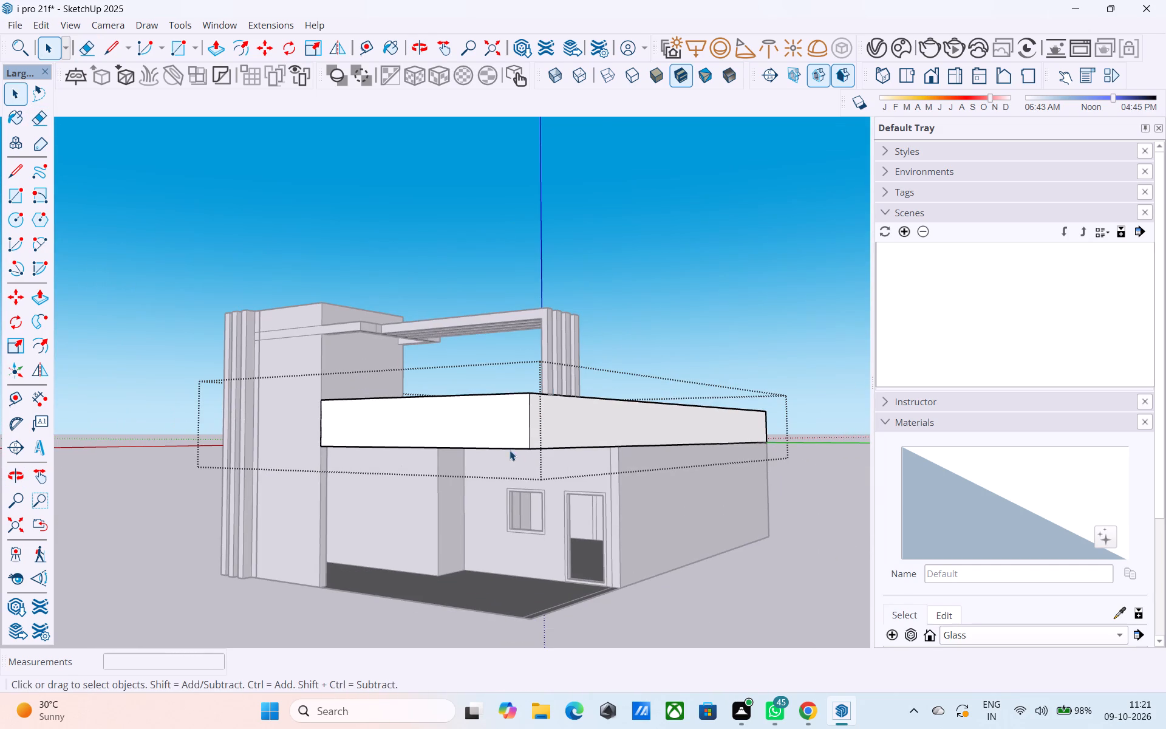
middle_click_drag(511, 453, 800, 452)
middle_click_drag(779, 454, 547, 496)
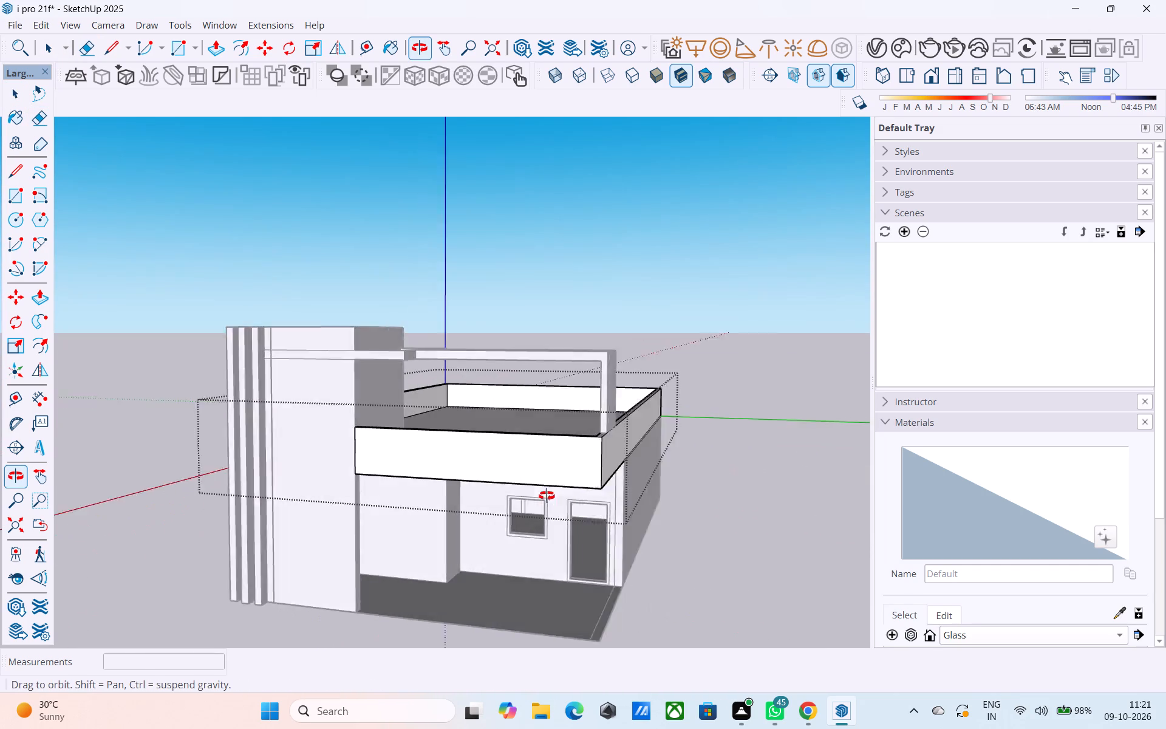
middle_click_drag(547, 496, 390, 668)
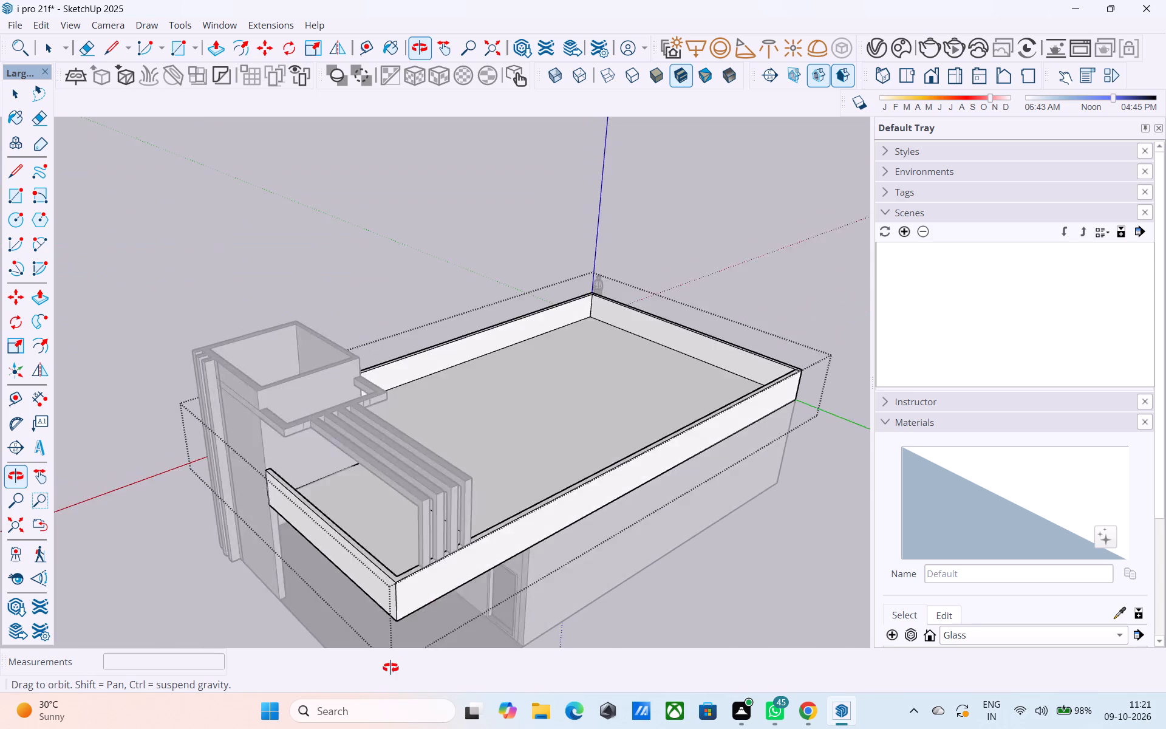
middle_click_drag(390, 668, 677, 513)
scroll(393, 501, "up", 8)
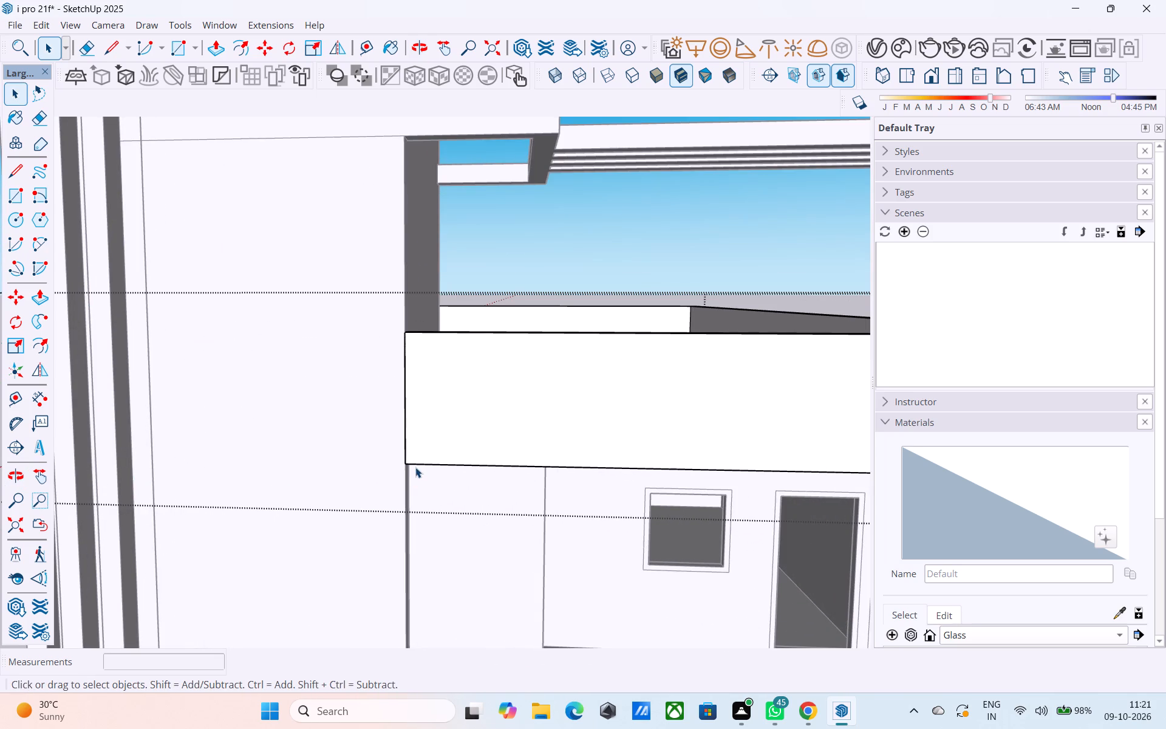
left_click(415, 462)
left_click(417, 463)
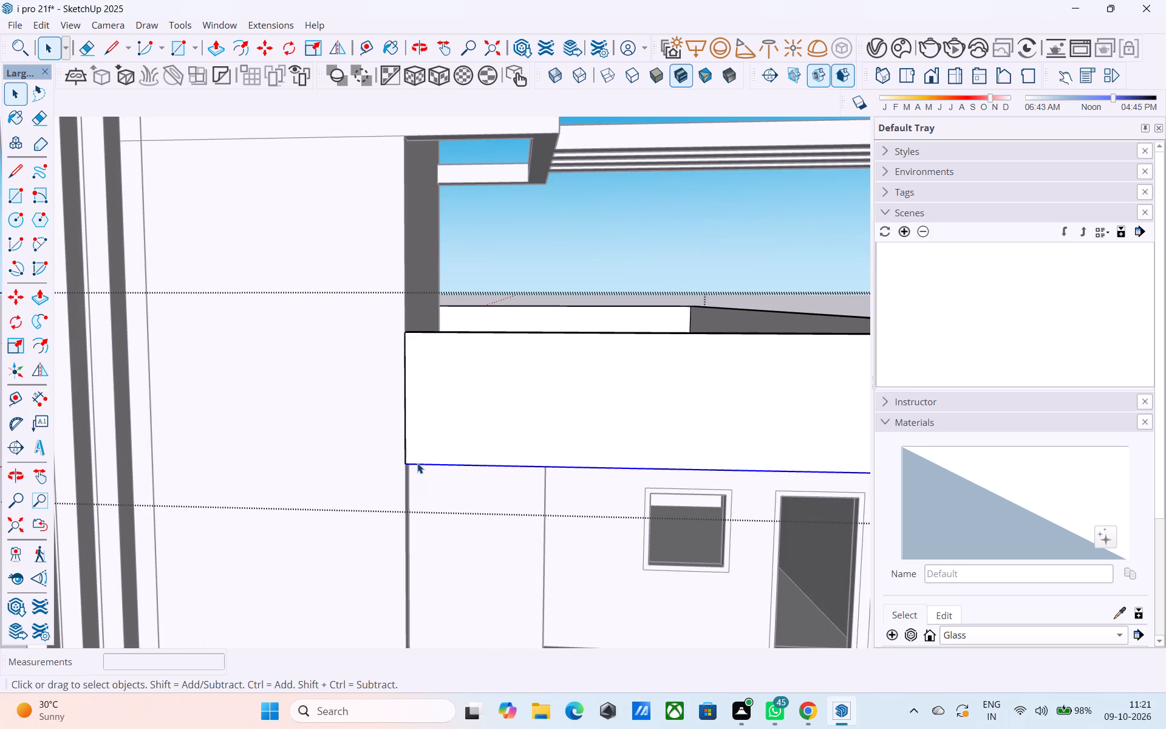
key("m")
left_click(404, 463)
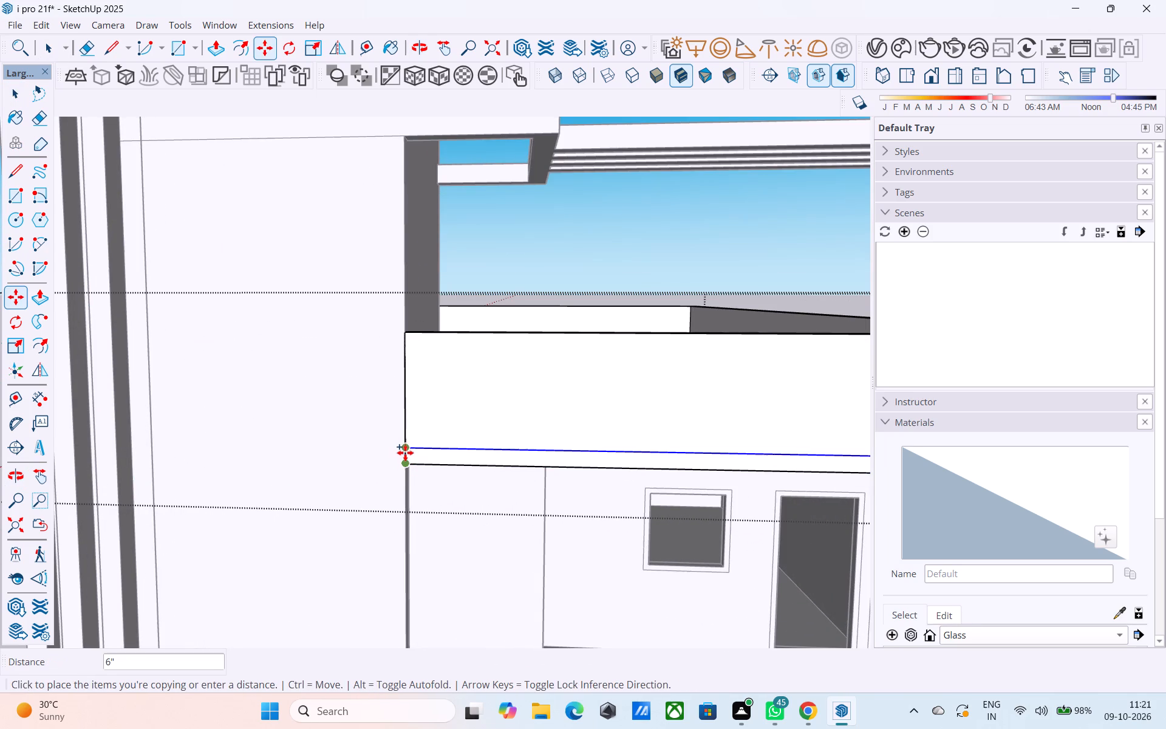
left_click(405, 451)
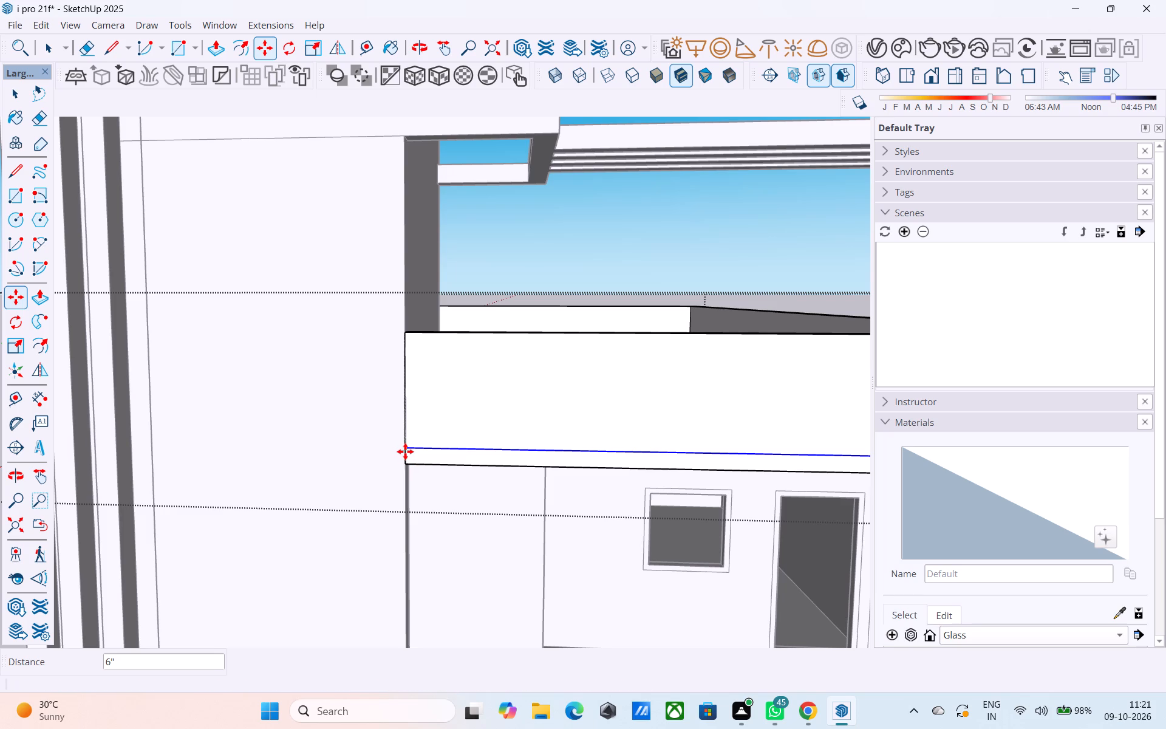
Push/Pull the narrow strip along the bottom of the front parapet outward by 6" to form a ledge.
middle_click_drag(405, 451, 576, 456)
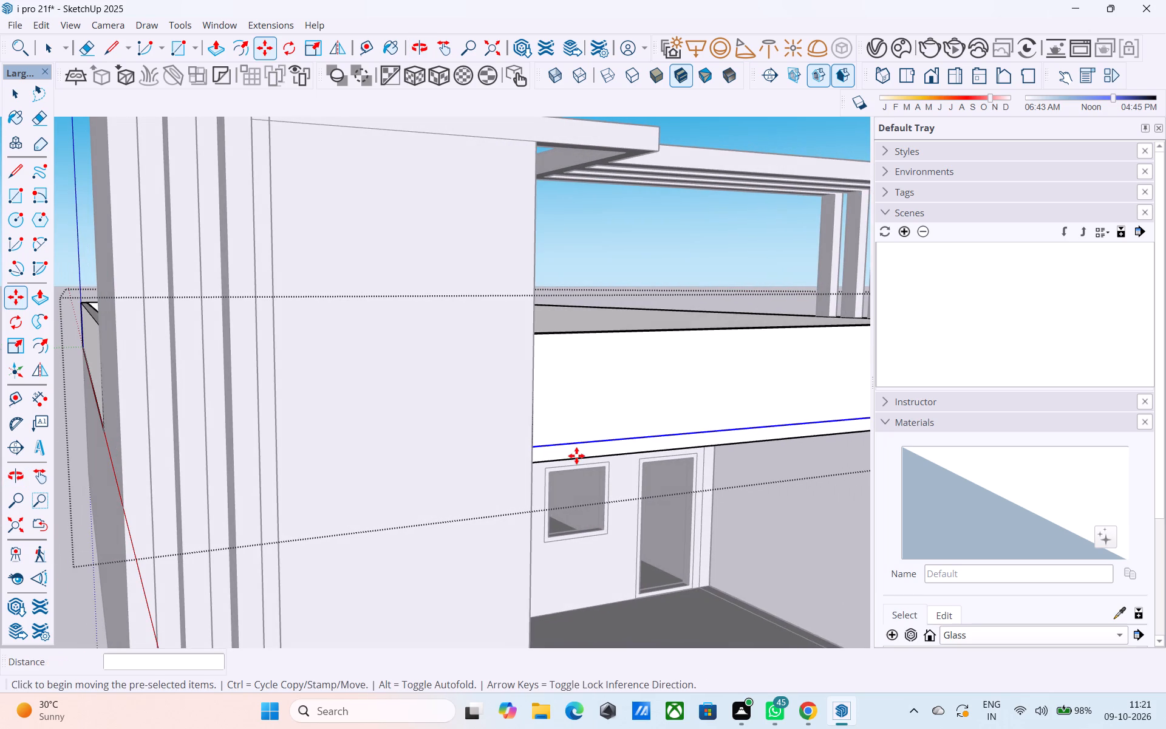
key("space")
left_click(575, 456)
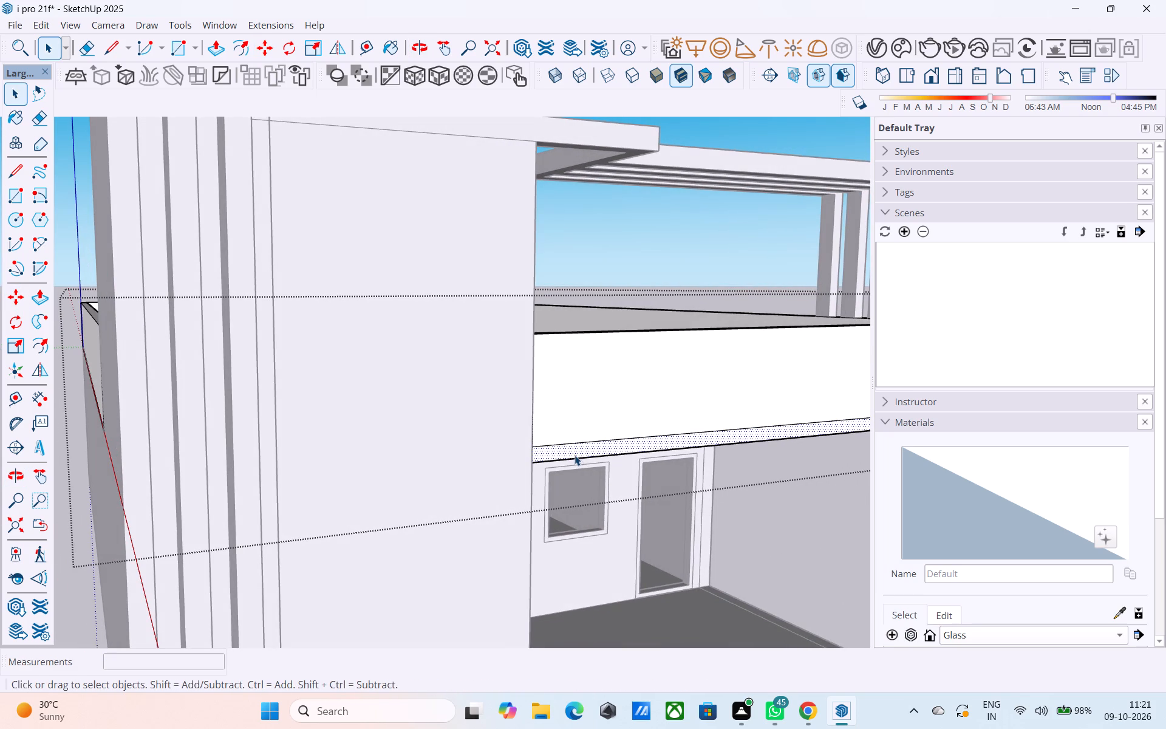
key("p")
left_click(578, 443)
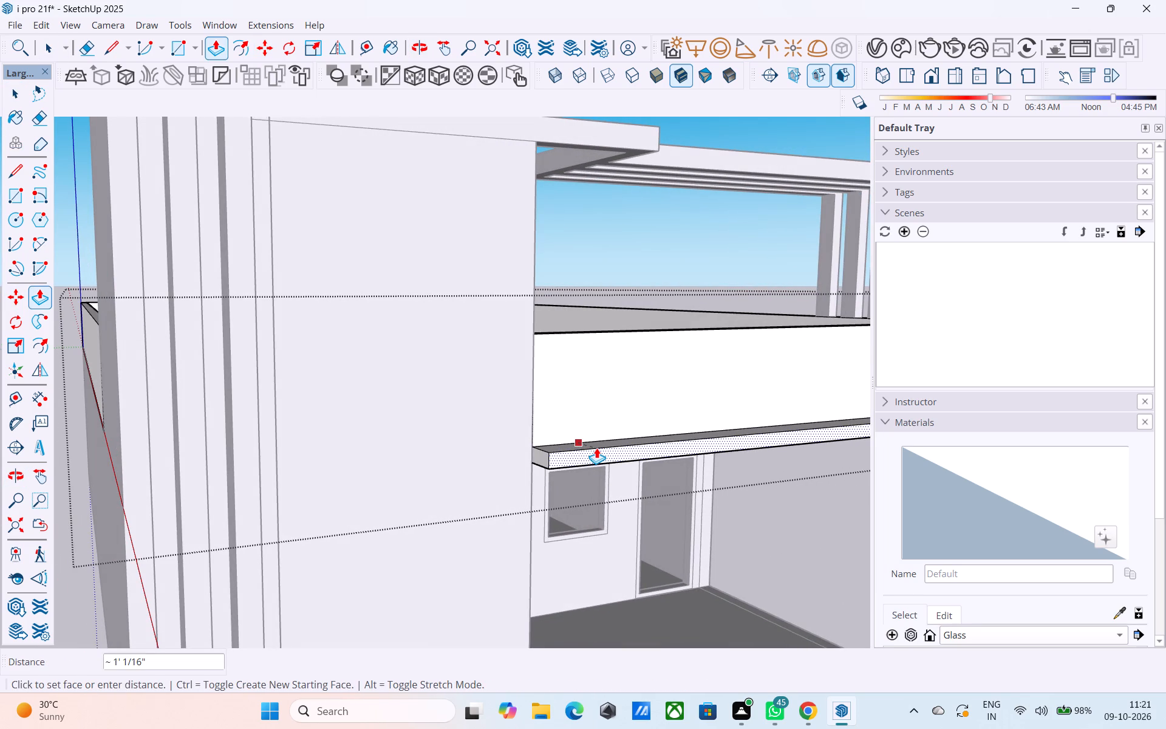
type("6\"")
key("Return")
middle_click_drag(587, 447, 733, 467)
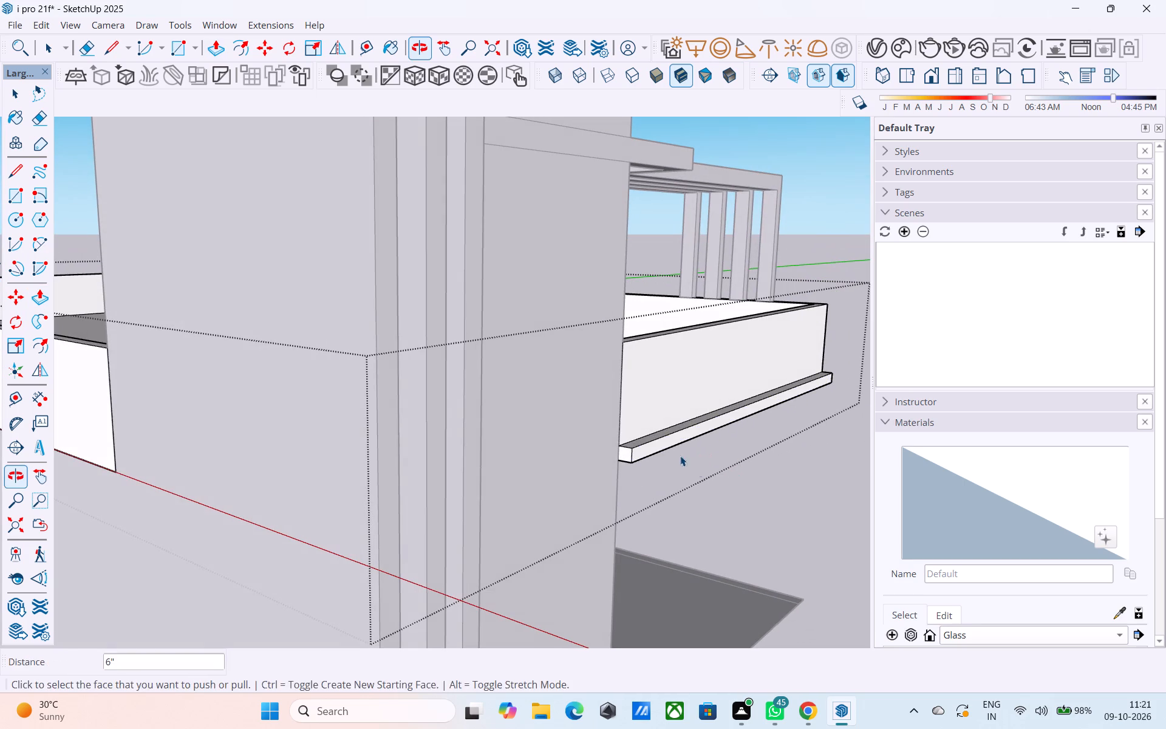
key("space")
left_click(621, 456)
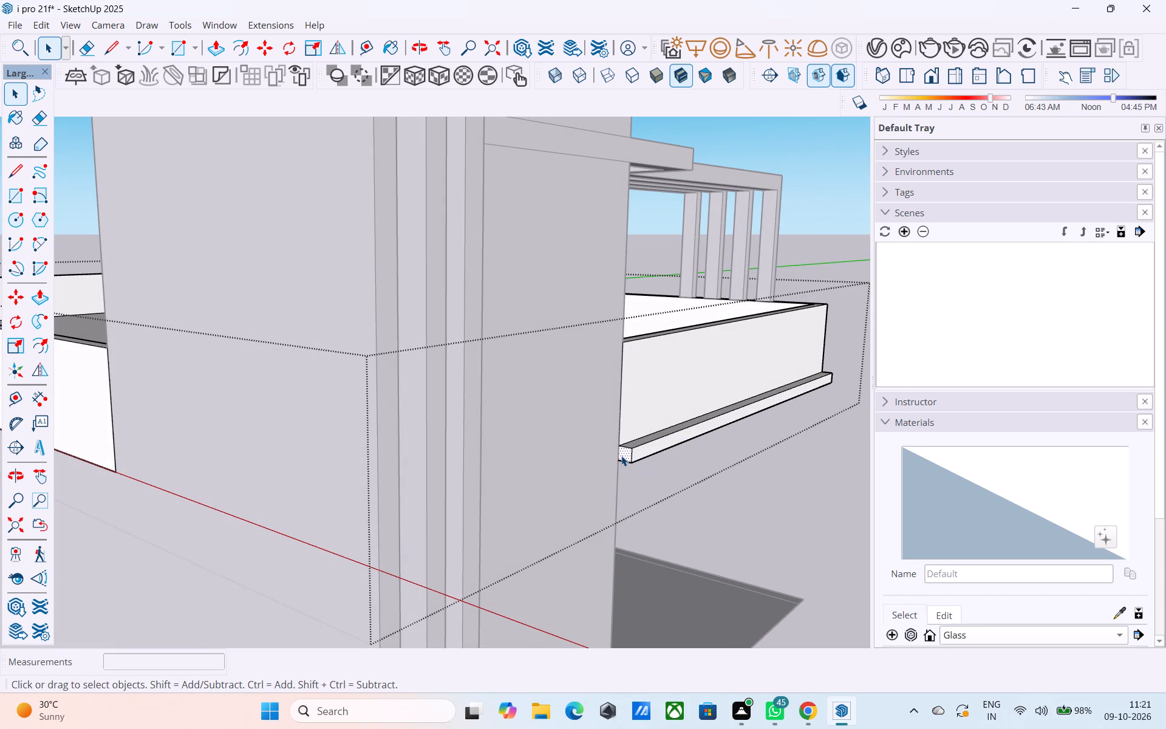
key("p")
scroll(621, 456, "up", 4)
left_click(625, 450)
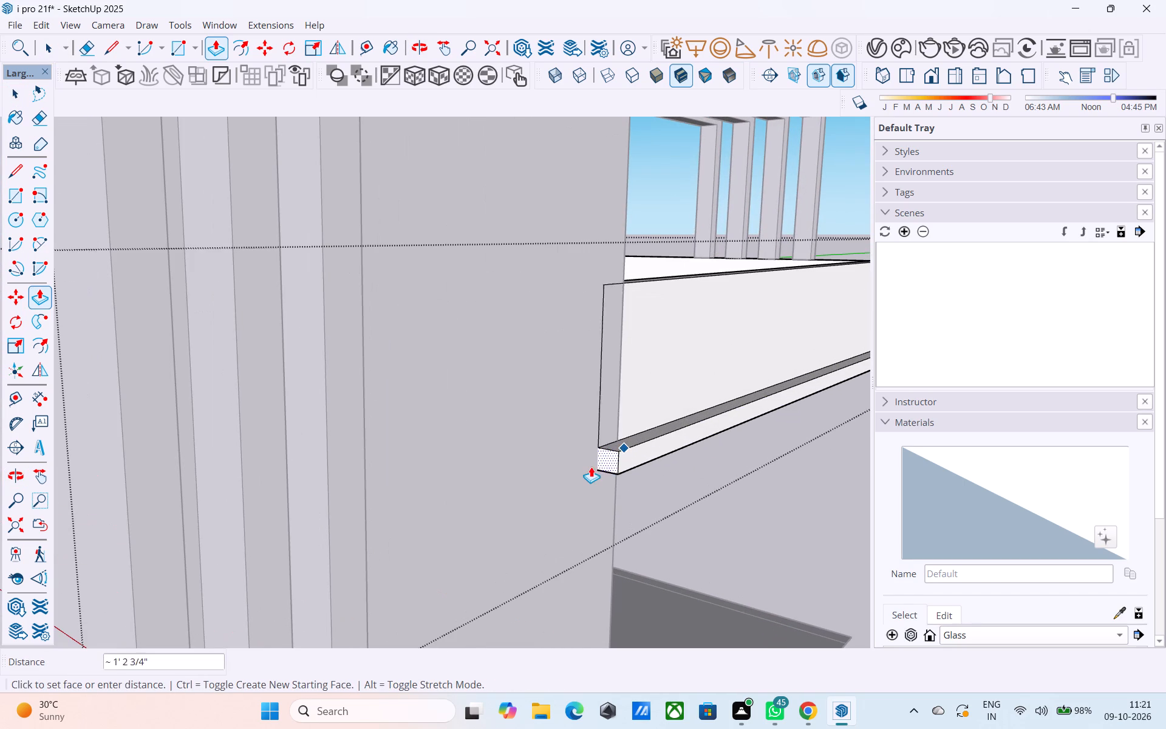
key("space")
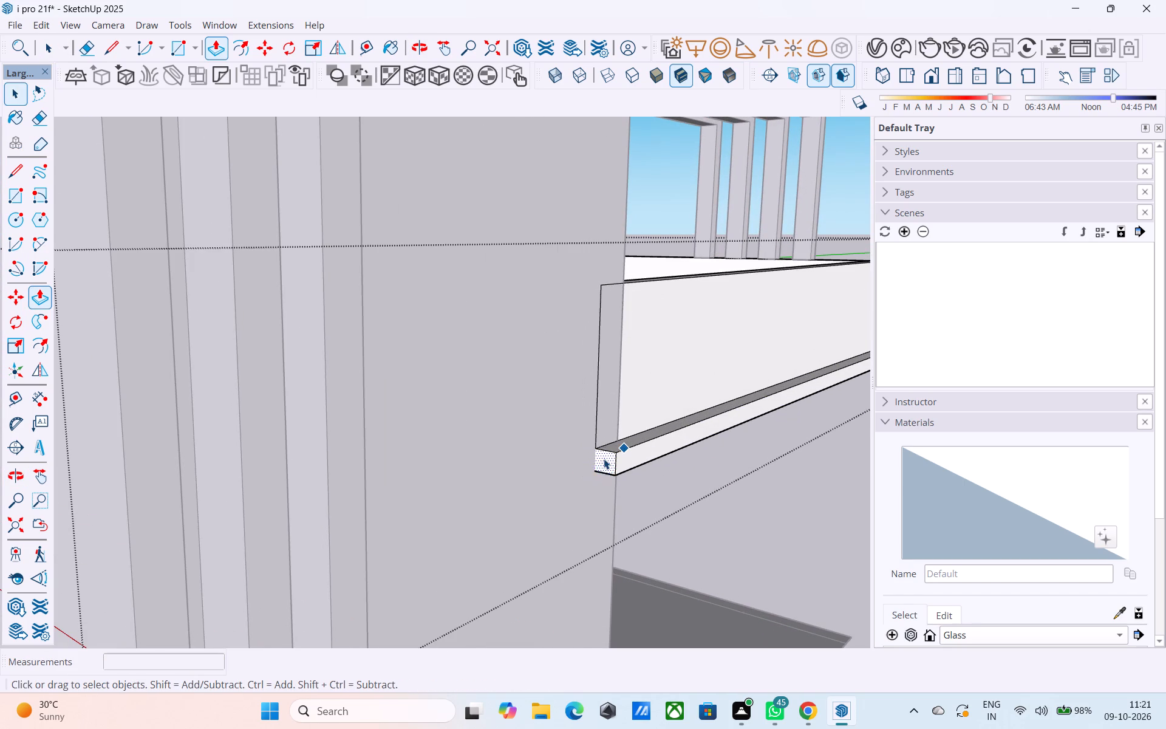
Draw a vertical edge at the tower end of the ledge to separate its end face from the parapet's end.
key("l")
scroll(622, 468, "up", 4)
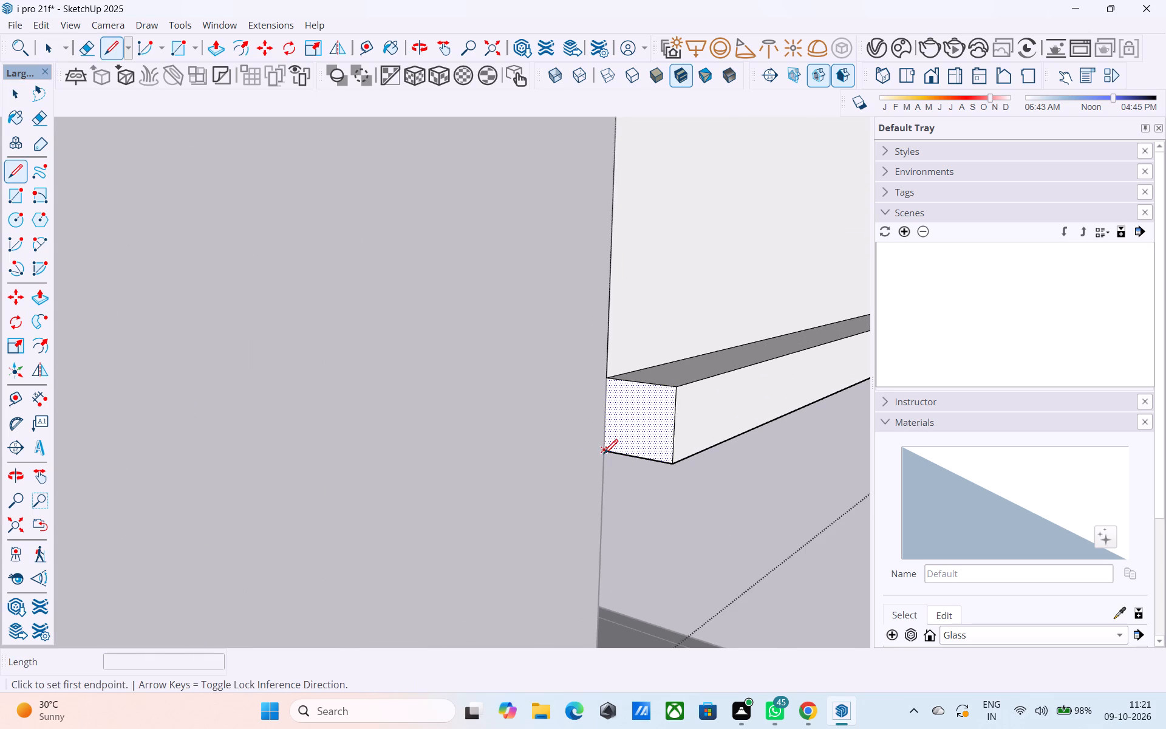
left_click(604, 455)
left_click(607, 380)
key("space")
Push/Pull the ledge's end face 2' across the tower front, revising the extension to 1'.
left_click(630, 408)
scroll(630, 414, "down", 3)
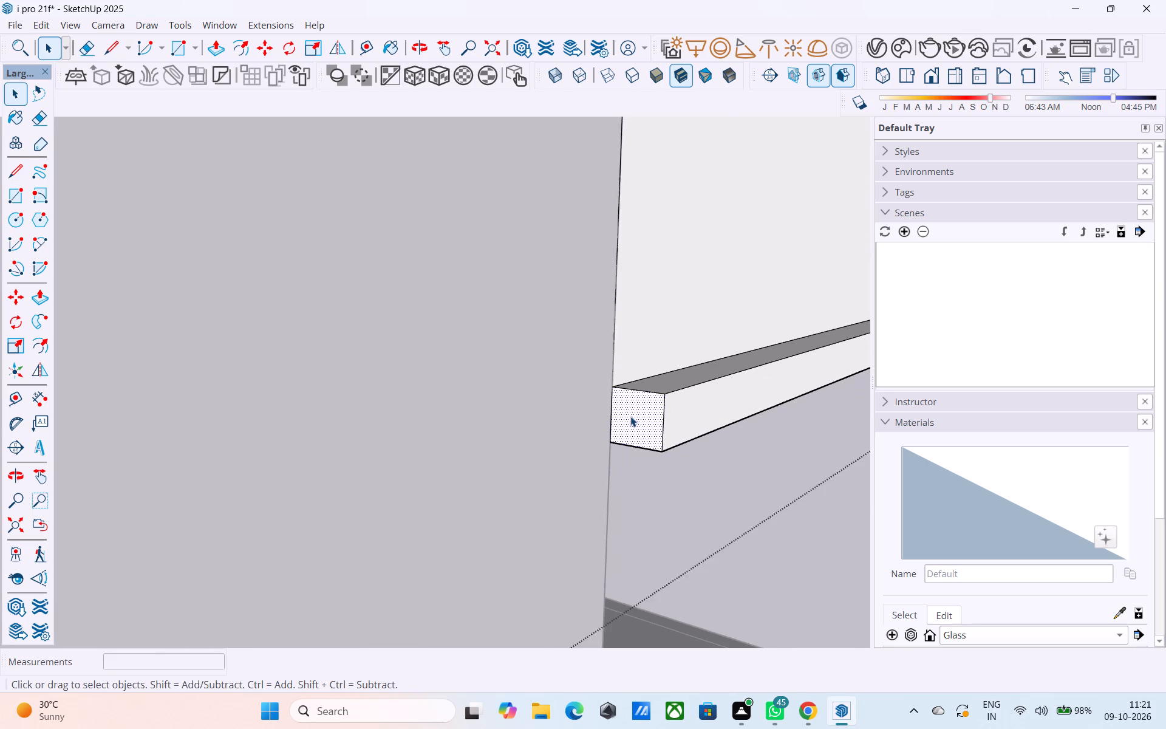
scroll(630, 416, "down", 1)
key("p")
left_click(631, 414)
scroll(605, 436, "down", 4)
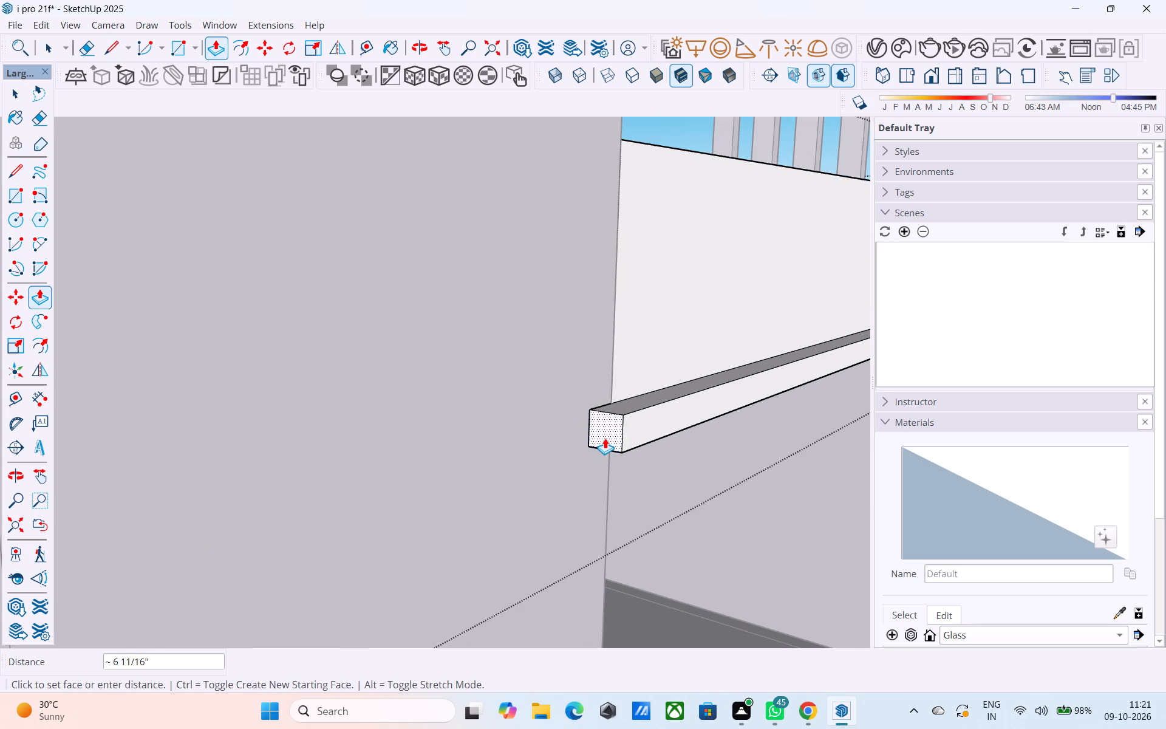
type("2'")
key("Return")
scroll(605, 439, "down", 6)
middle_click_drag(598, 457, 364, 476)
scroll(374, 483, "down", 9)
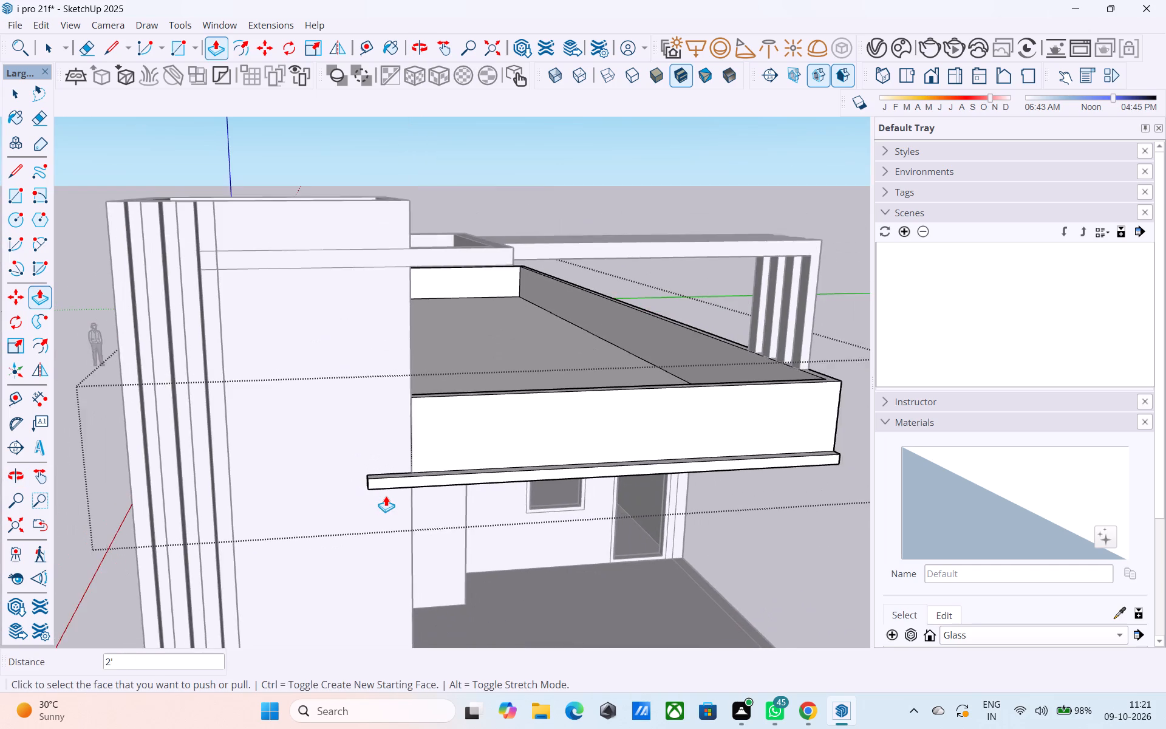
type("1'")
key("Return")
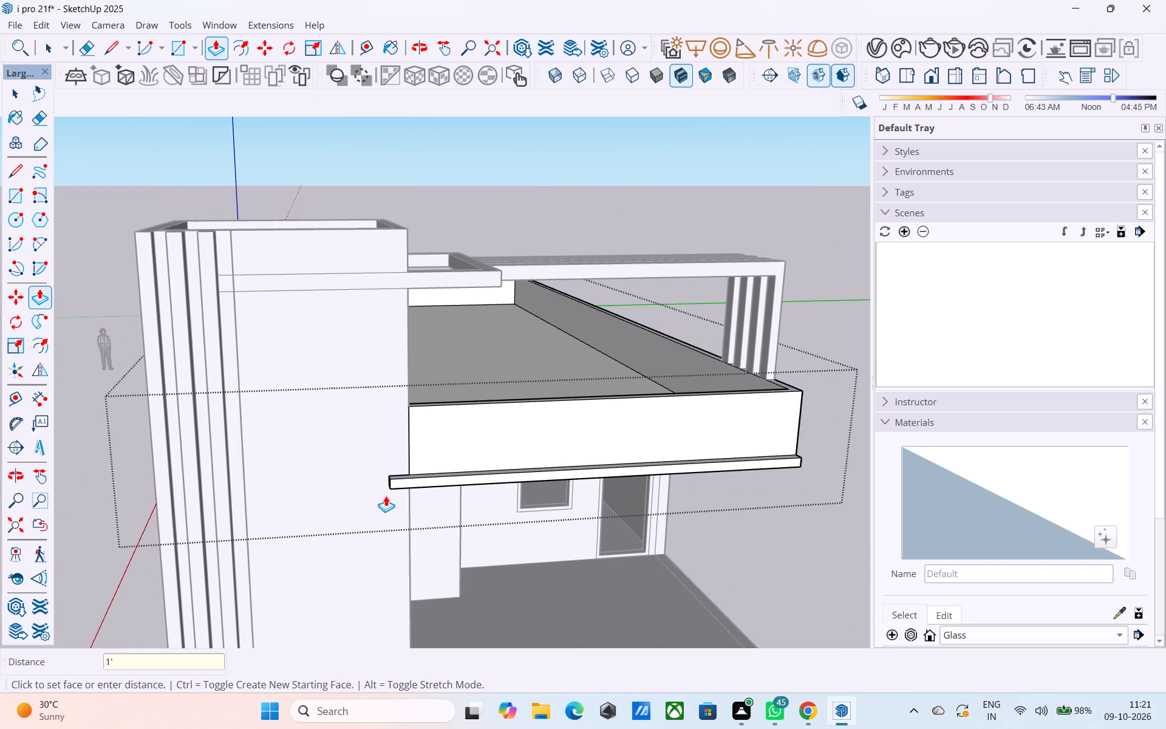
Examine the extended ledge and its overlap with the tower from the front and from above.
middle_click_drag(381, 505, 382, 435)
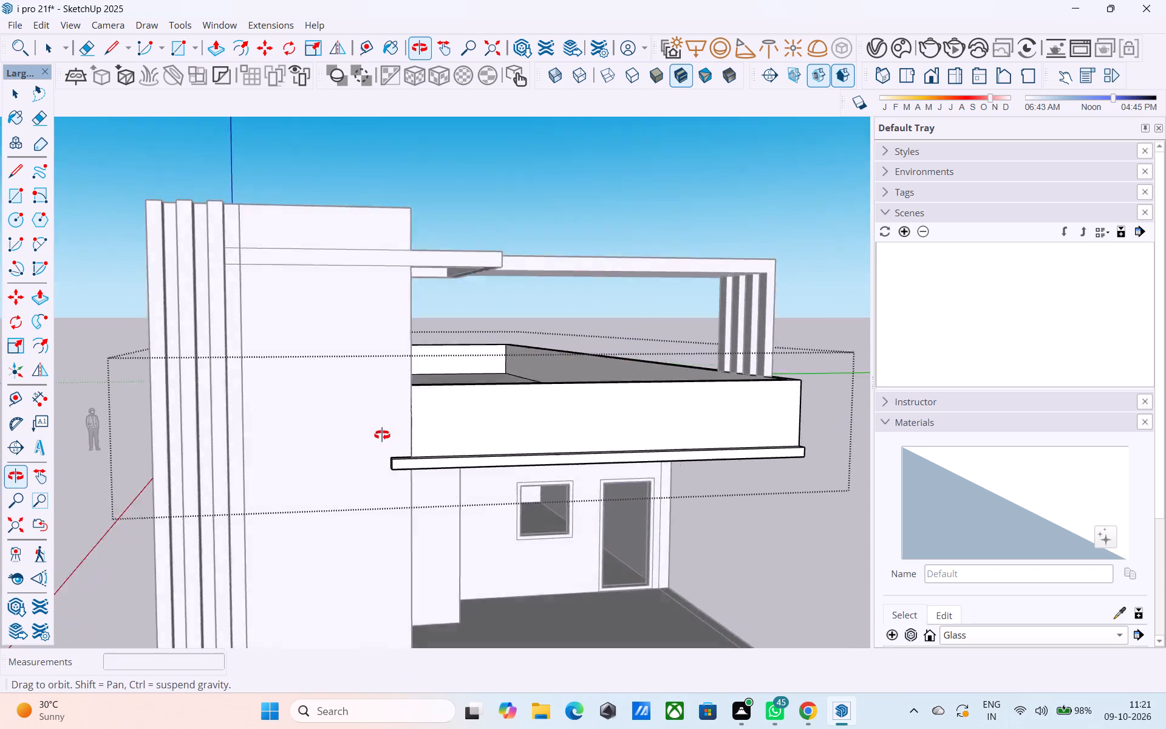
middle_click_drag(382, 435, 354, 402)
scroll(349, 399, "down", 4)
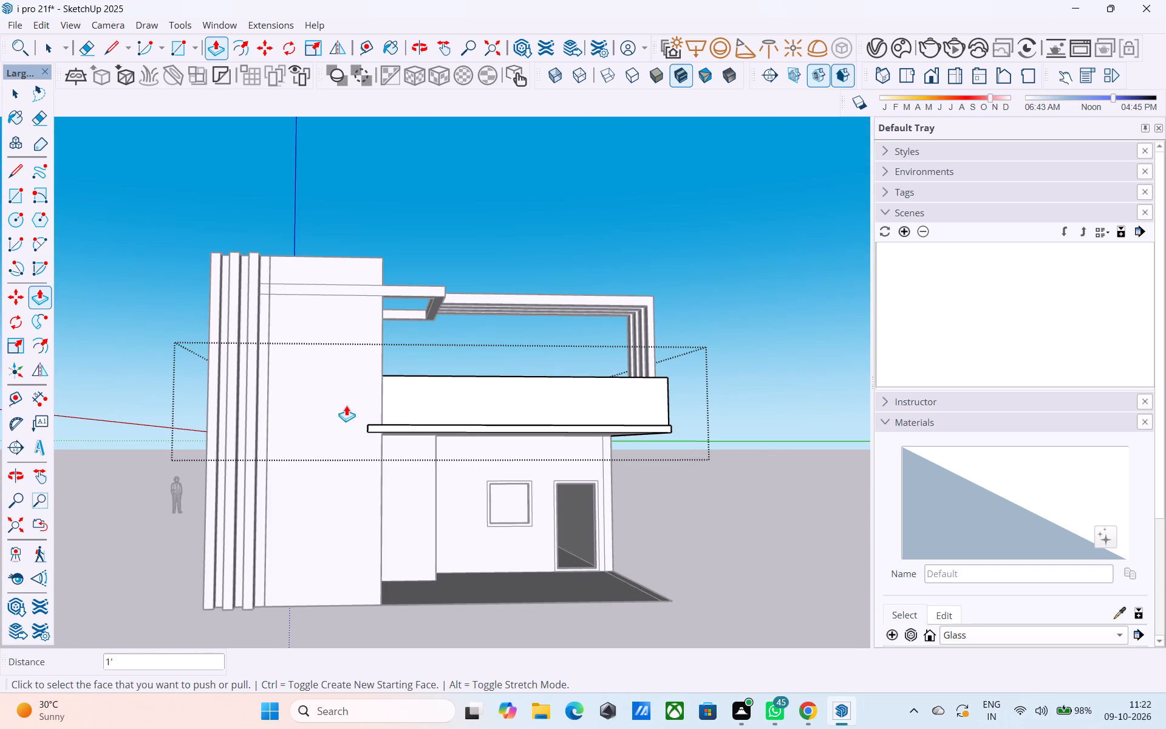
middle_click_drag(377, 420, 344, 477)
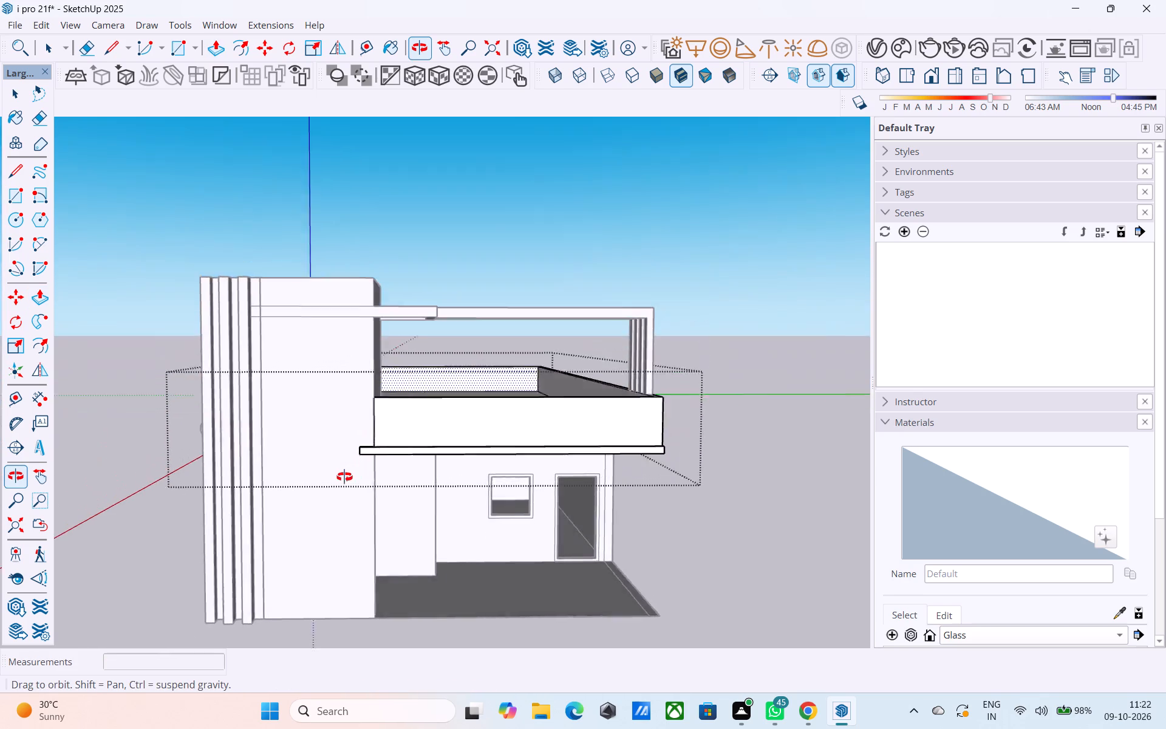
middle_click_drag(344, 477, 338, 482)
middle_click_drag(380, 449, 385, 472)
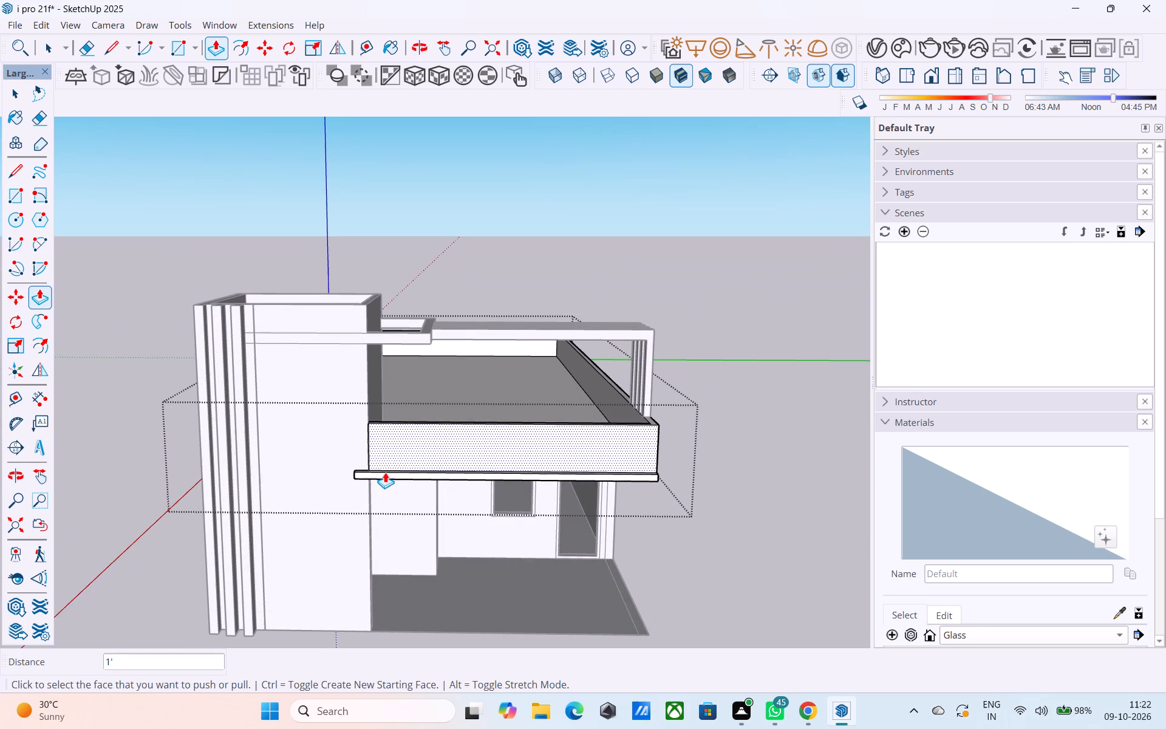
scroll(385, 473, "up", 3)
middle_click_drag(363, 471, 353, 505)
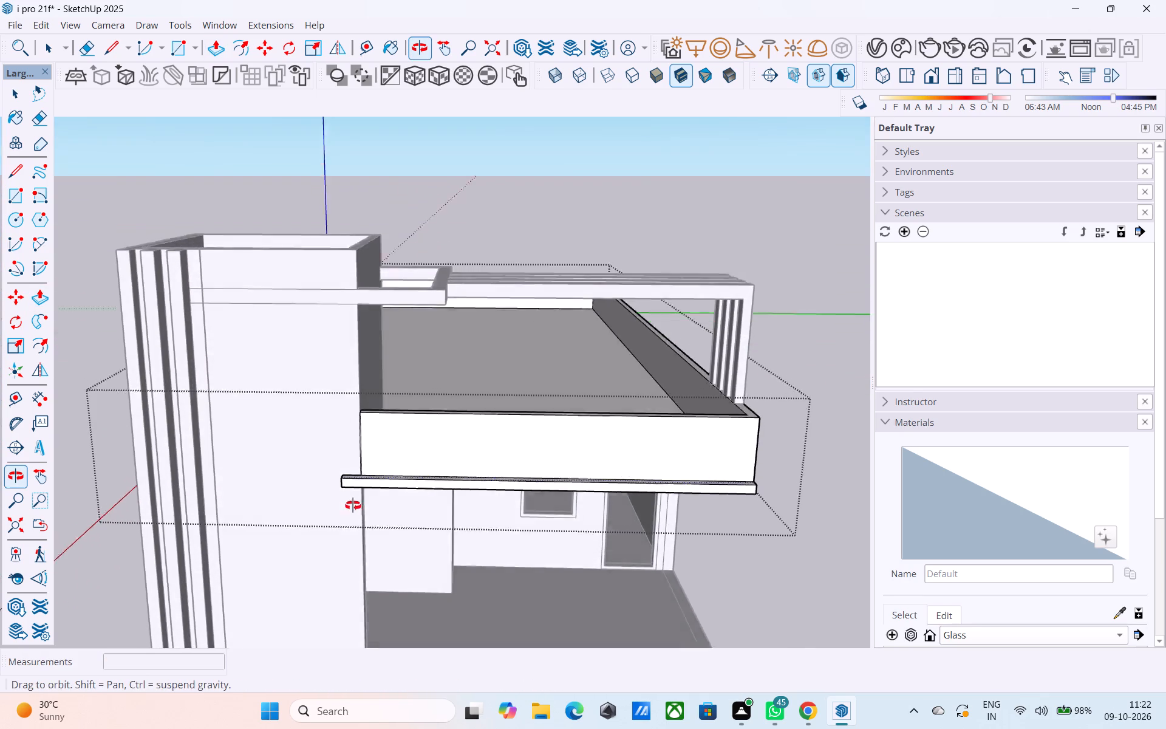
middle_click_drag(353, 505, 341, 524)
Draw a 6" by 21' 9" rectangle over the ledge's top face, from its tower end to the outer parapet corner.
scroll(342, 519, "up", 4)
middle_click_drag(445, 484, 326, 470)
scroll(324, 470, "up", 1)
scroll(289, 468, "down", 5)
middle_click_drag(338, 485, 266, 510)
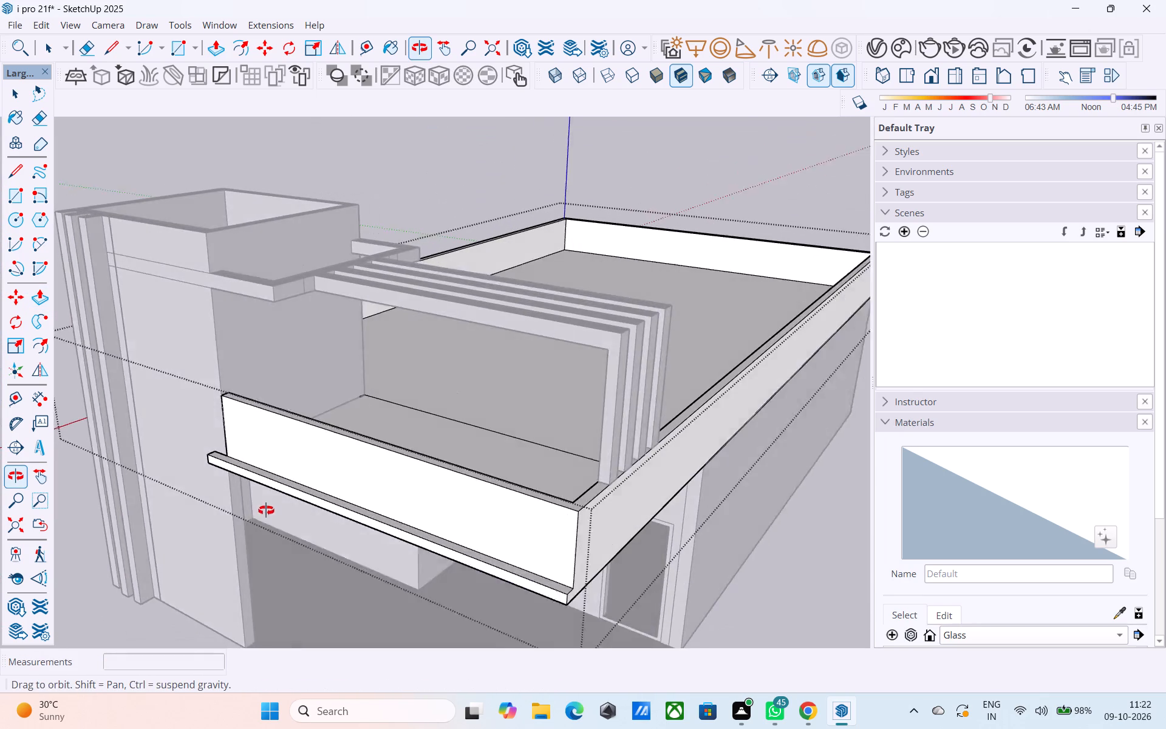
middle_click_drag(266, 510, 230, 516)
key("r")
scroll(199, 453, "up", 7)
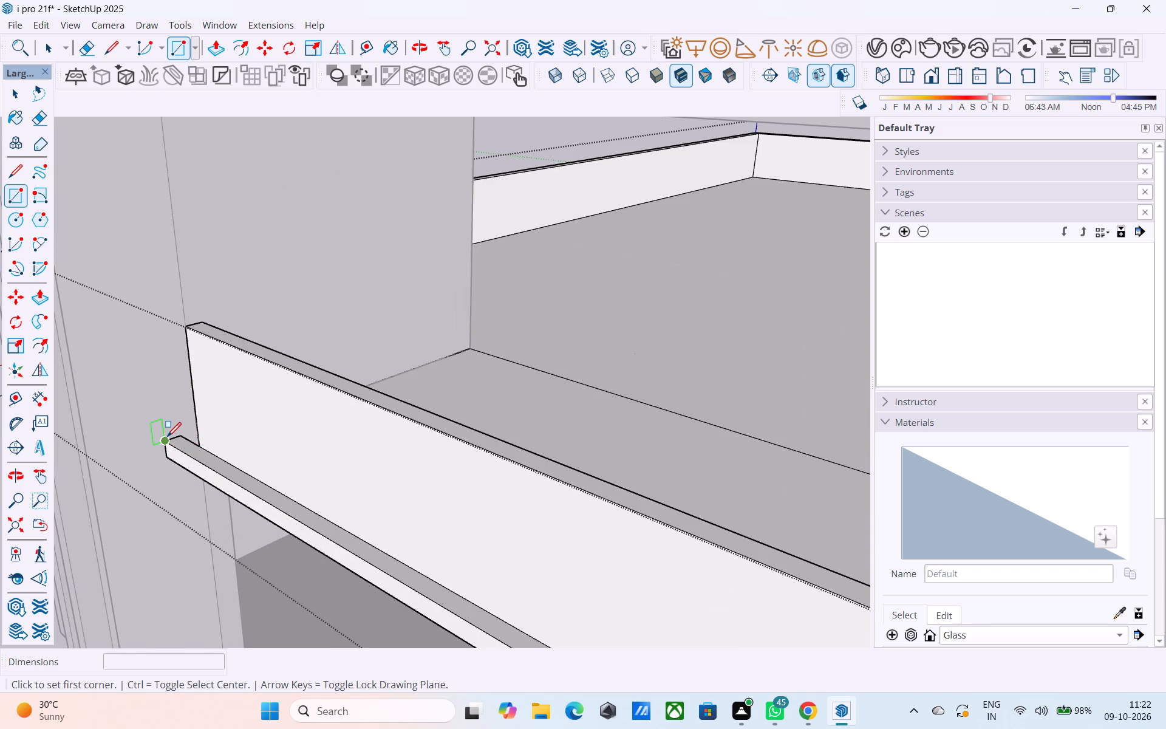
left_click(167, 438)
scroll(166, 438, "down", 6)
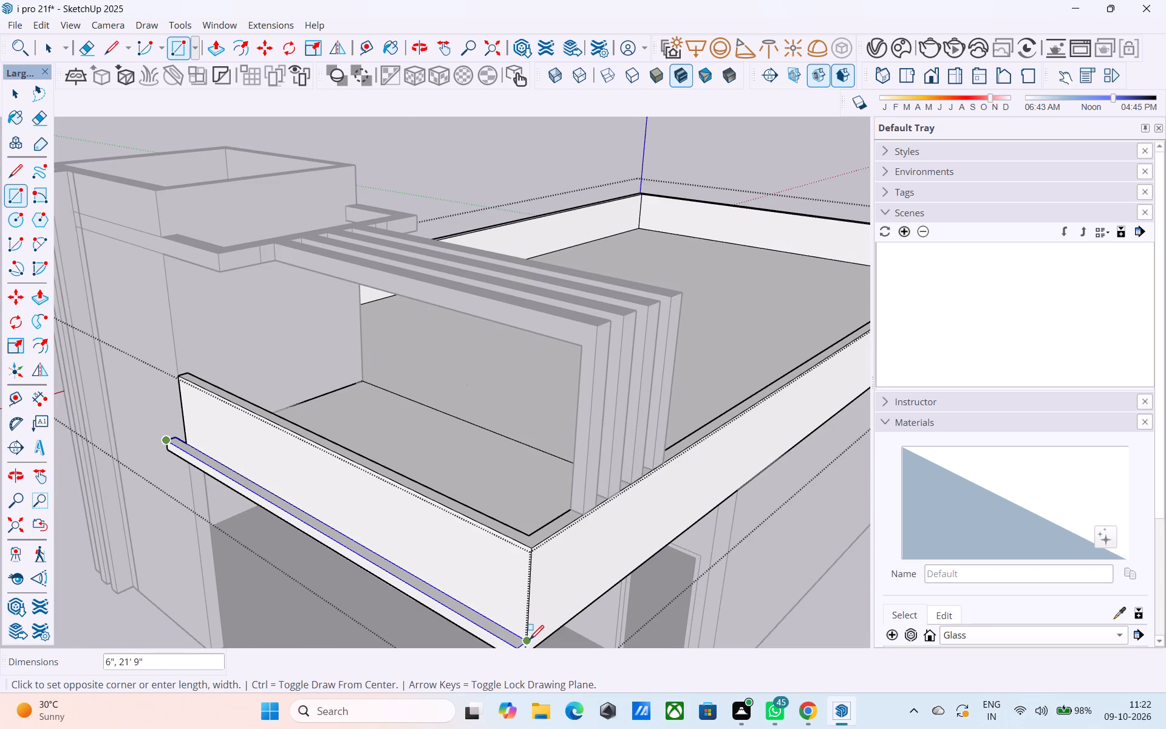
left_click(530, 641)
middle_click_drag(245, 522, 389, 513)
key("space")
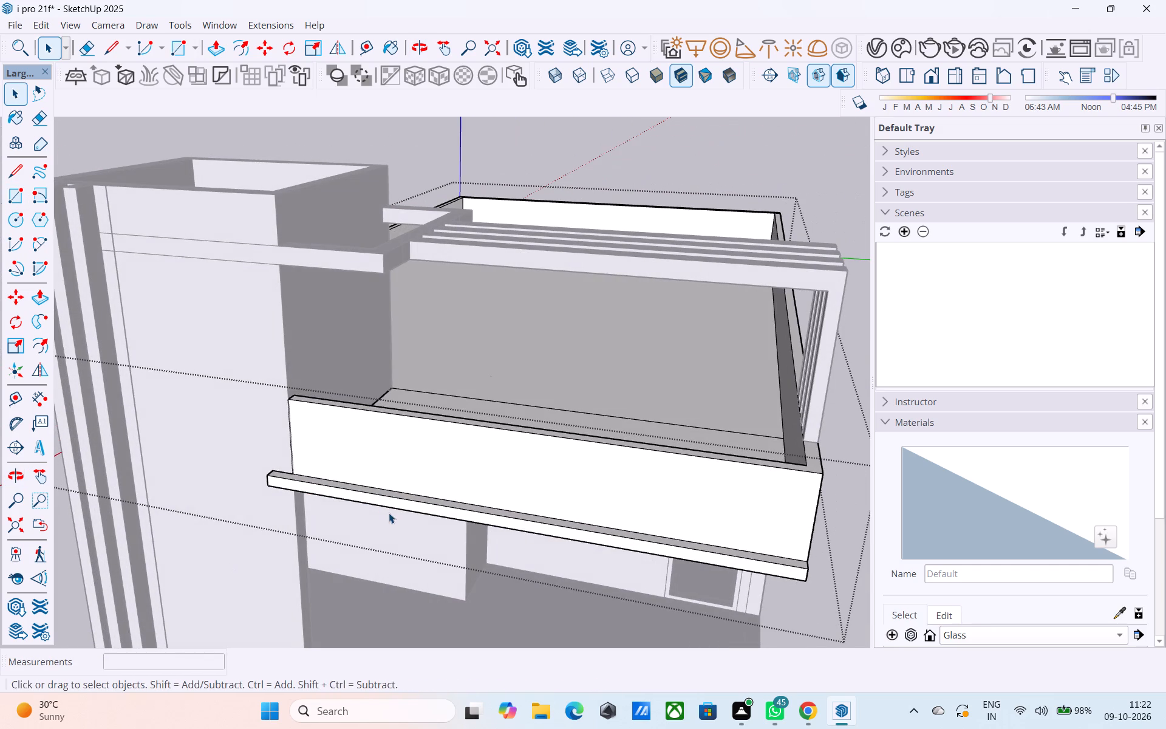
Push/Pull the ledge's narrow top face upward by 3".
middle_click_drag(389, 513, 482, 499)
middle_click_drag(550, 465, 553, 405)
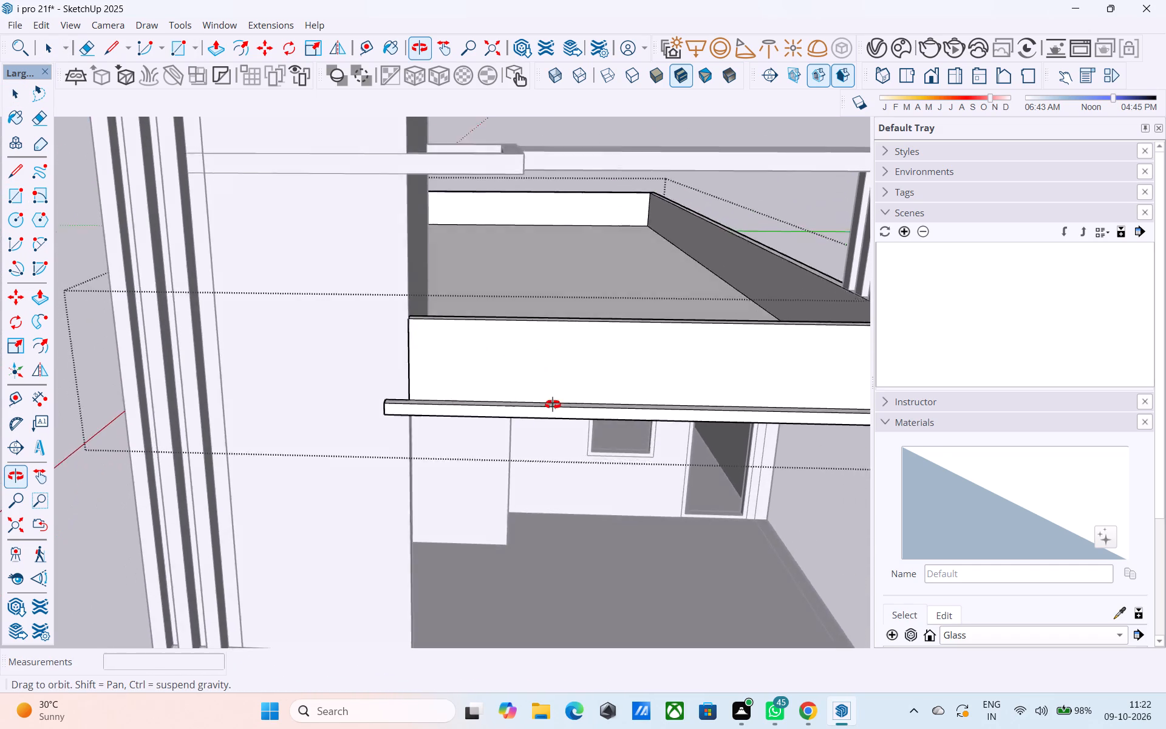
middle_click_drag(553, 405, 314, 480)
middle_click_drag(316, 481, 294, 491, "shift")
scroll(298, 486, "up", 4)
left_click(325, 428)
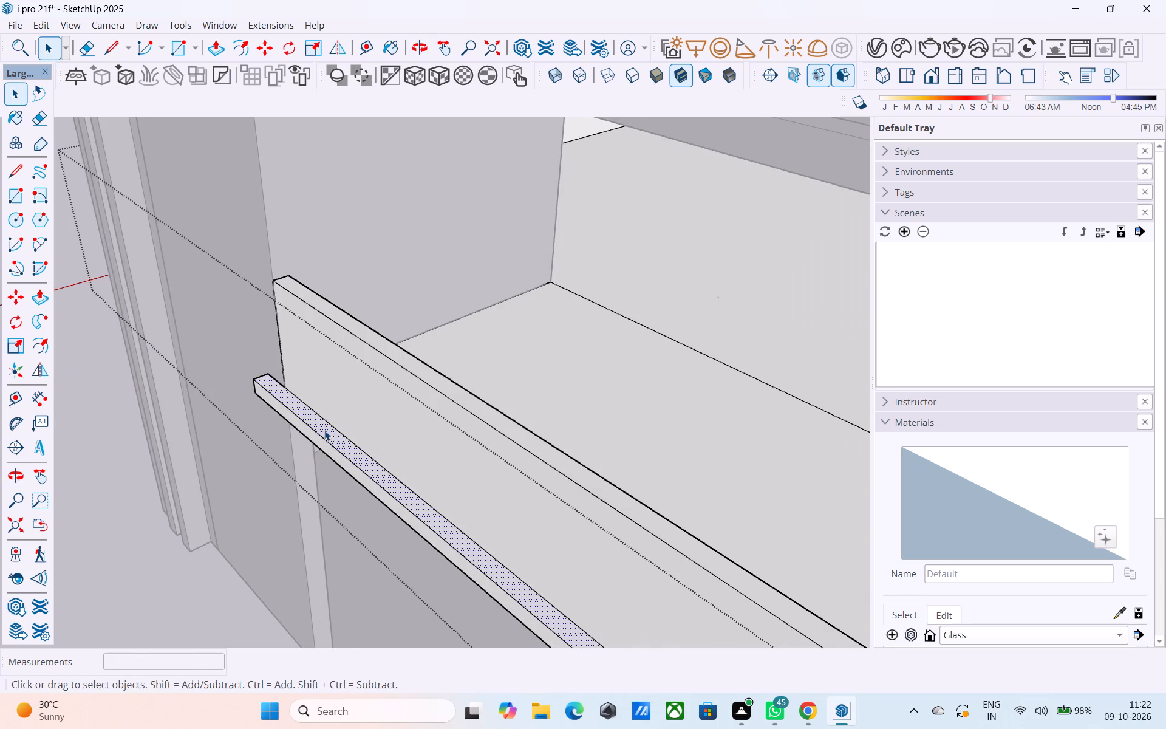
key("p")
left_click(324, 430)
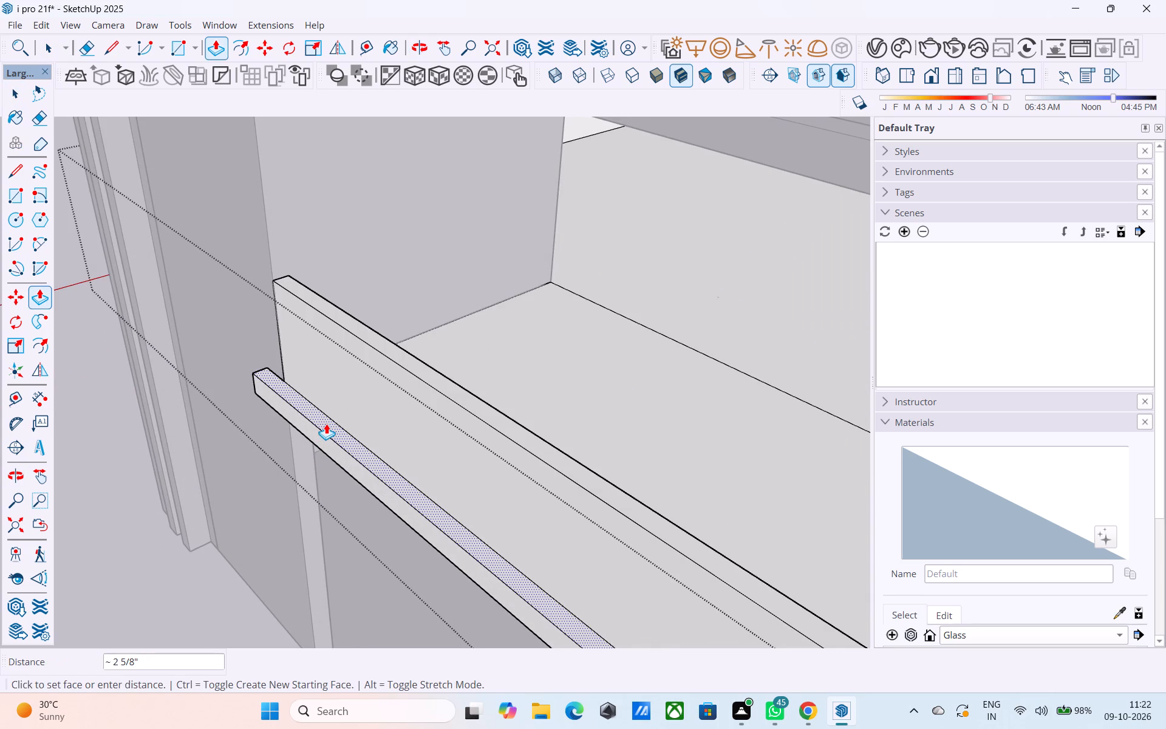
type("3\"")
key("Return")
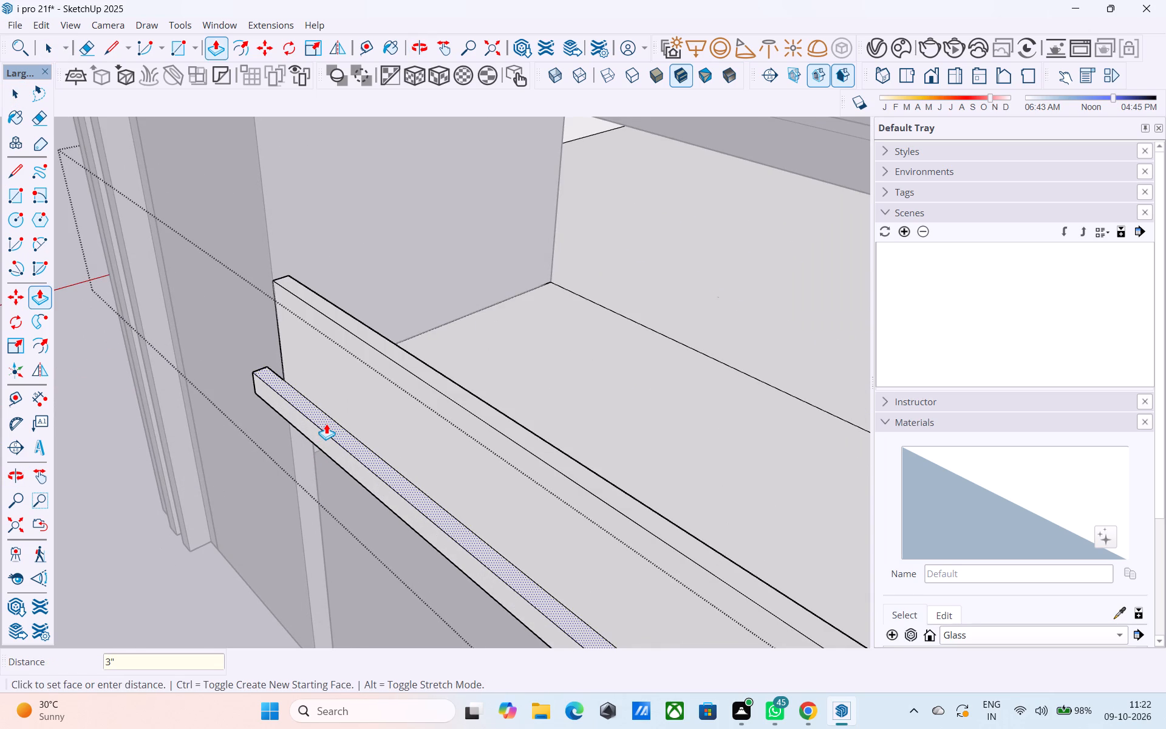
Offset the outline of the ledge's long front face inward by 2".
middle_click_drag(454, 337, 607, 228)
scroll(571, 270, "down", 3)
middle_click_drag(457, 337, 553, 297)
scroll(392, 324, "down", 3)
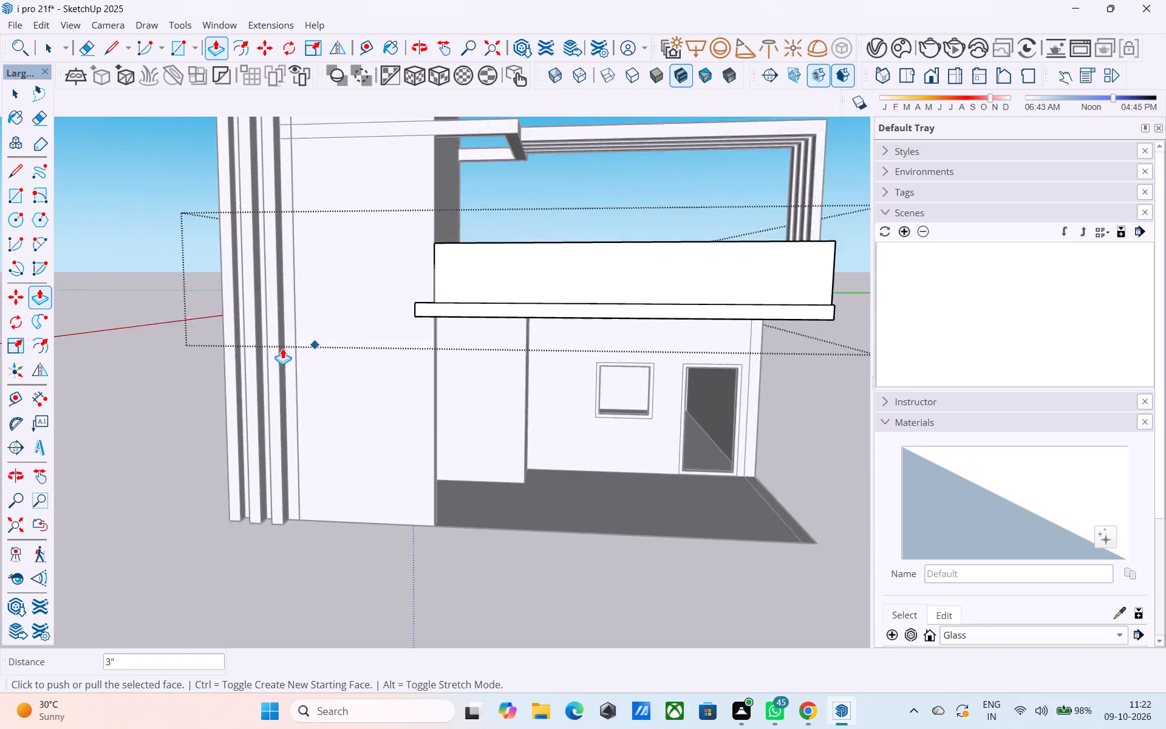
scroll(282, 348, "down", 4)
middle_click_drag(426, 342, 477, 340)
scroll(468, 353, "up", 6)
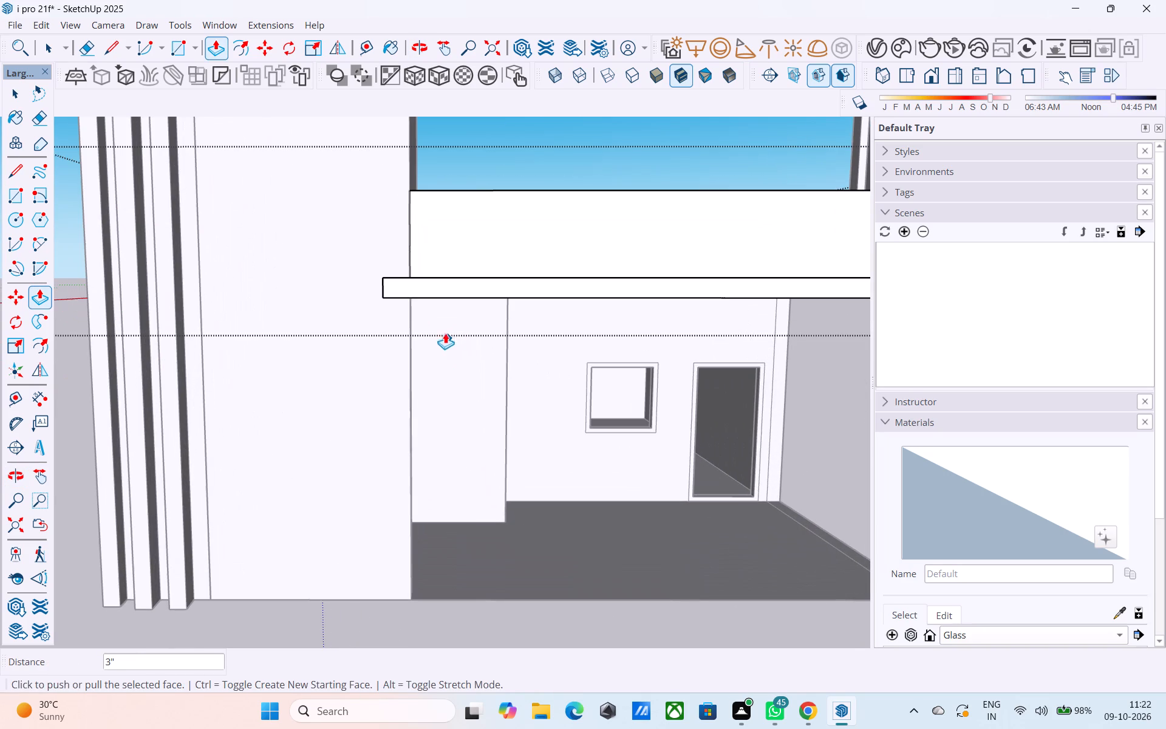
key("space")
left_click(415, 284)
key("f")
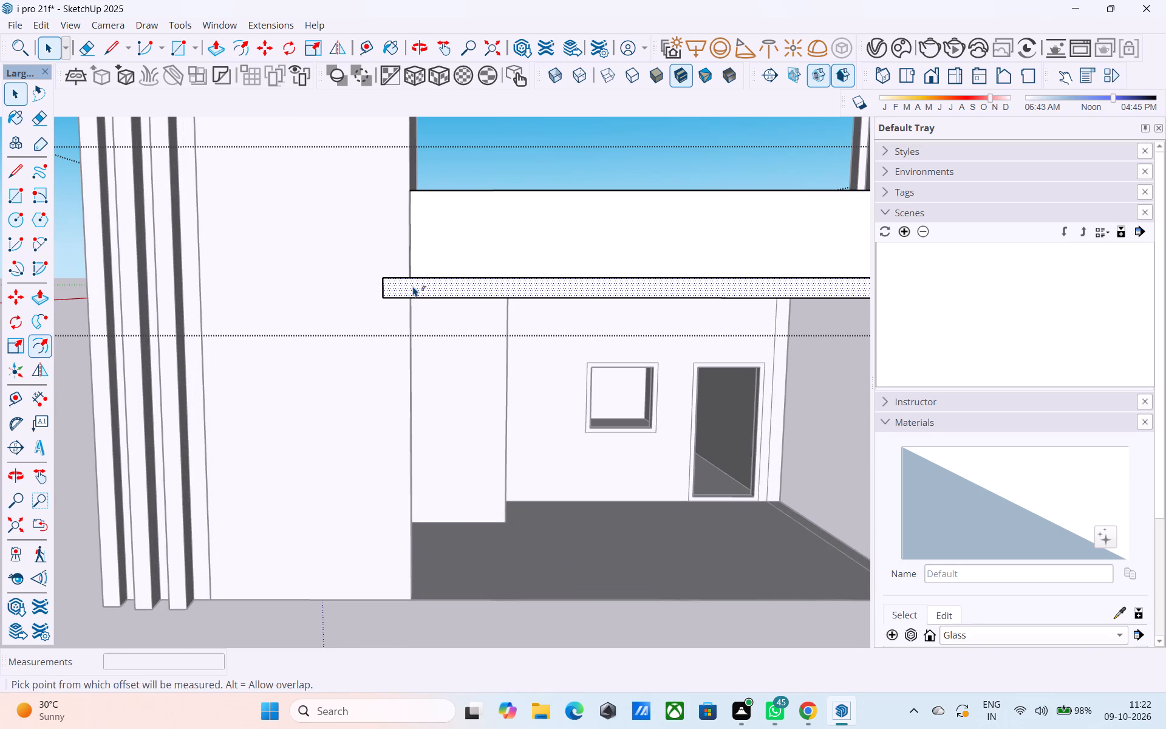
left_click(413, 286)
type("2\"")
key("Return")
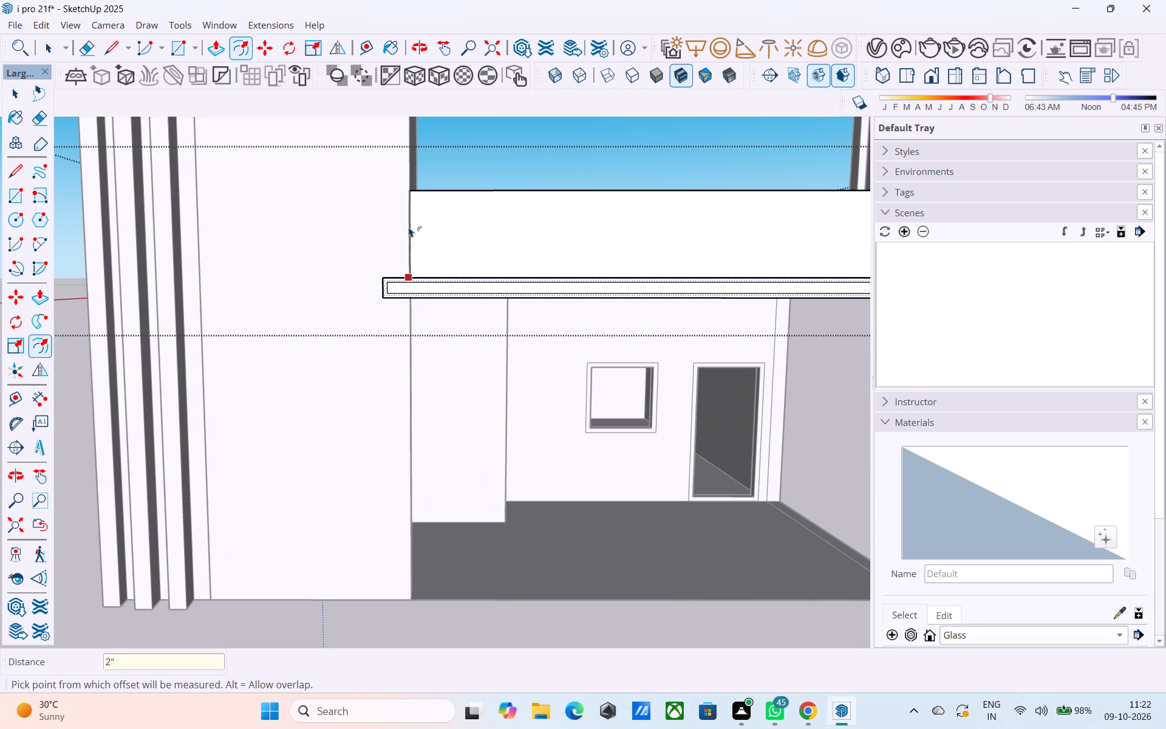
Offset the outline of the ledge's small end face at the tower inward by 2".
scroll(432, 252, "up", 1)
middle_click_drag(388, 291, 637, 348)
scroll(519, 346, "up", 5)
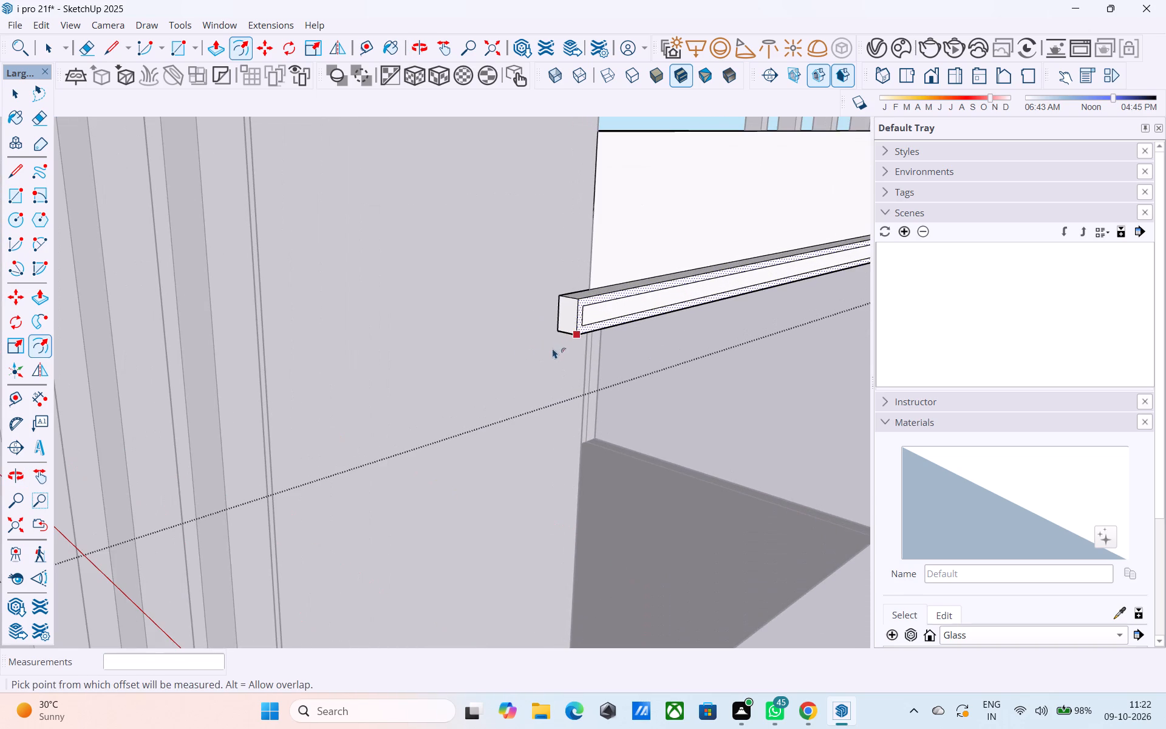
key("space")
key("Escape")
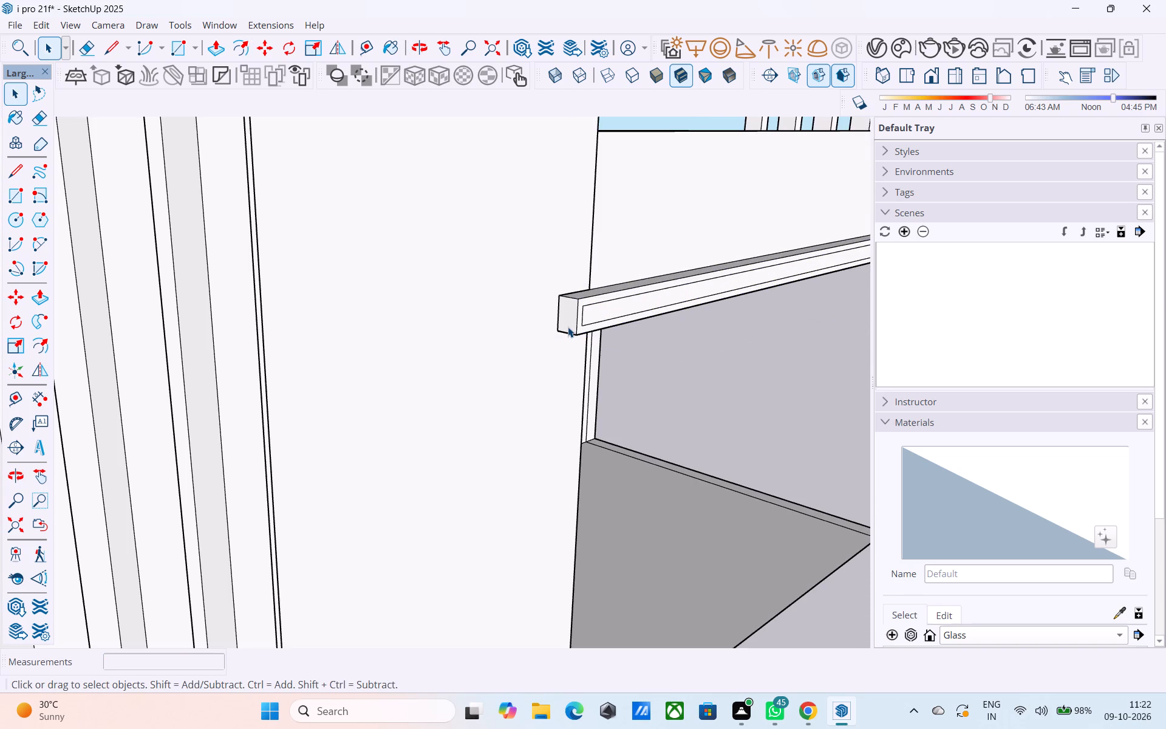
double_click(568, 326)
left_click(568, 326)
key("f")
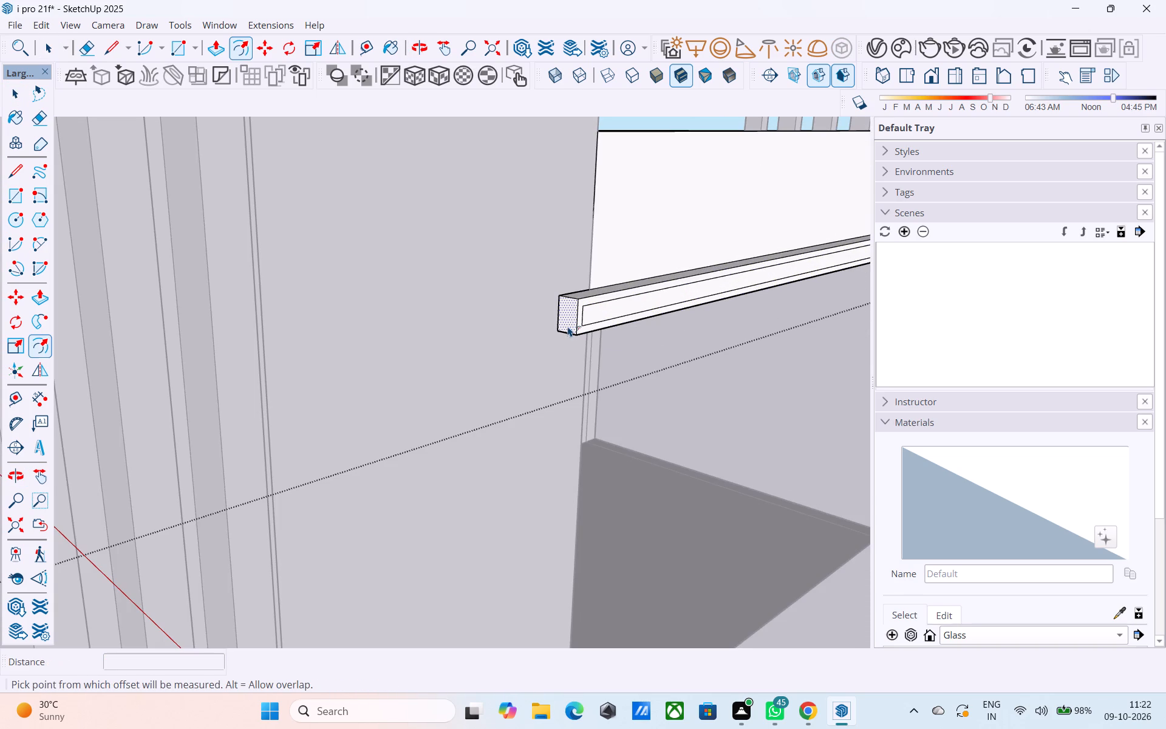
left_click(567, 325)
type("2\"")
key("Return")
Draw 2" lines extending the offsets' top and bottom edges to the face borders around the ledge's tower-end corner.
scroll(571, 323, "up", 6)
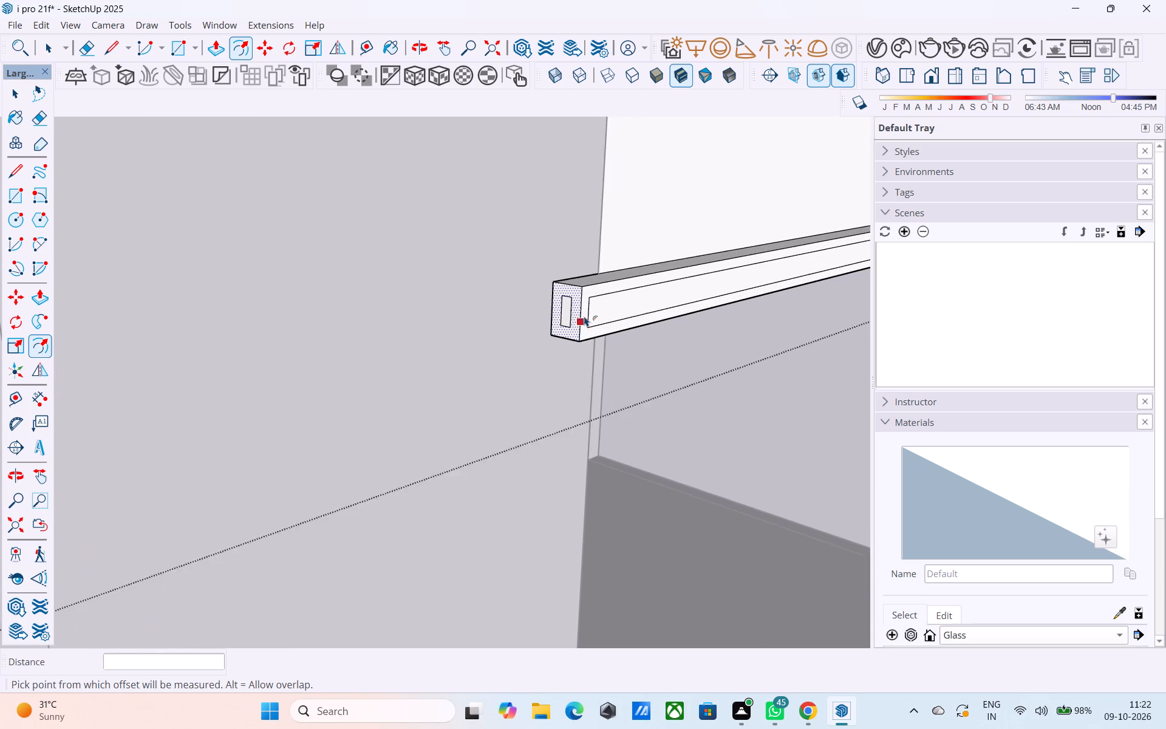
scroll(584, 316, "up", 10)
key("space")
type("l")
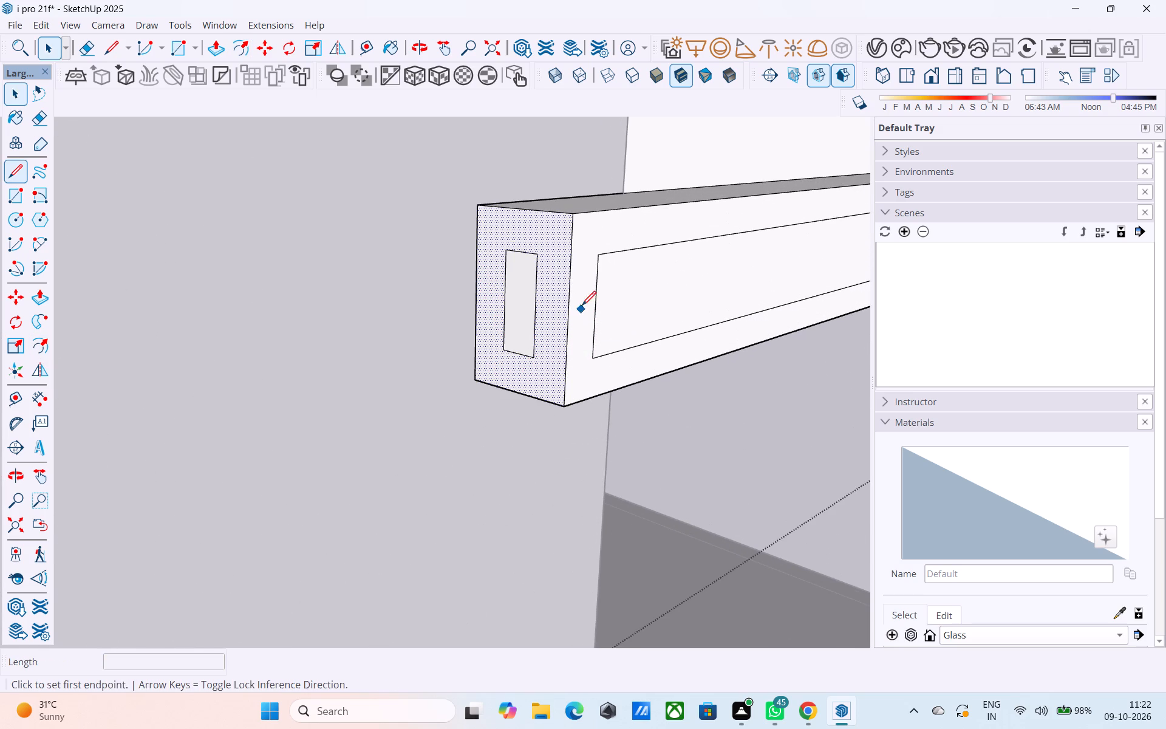
left_click(599, 258)
left_click(568, 266)
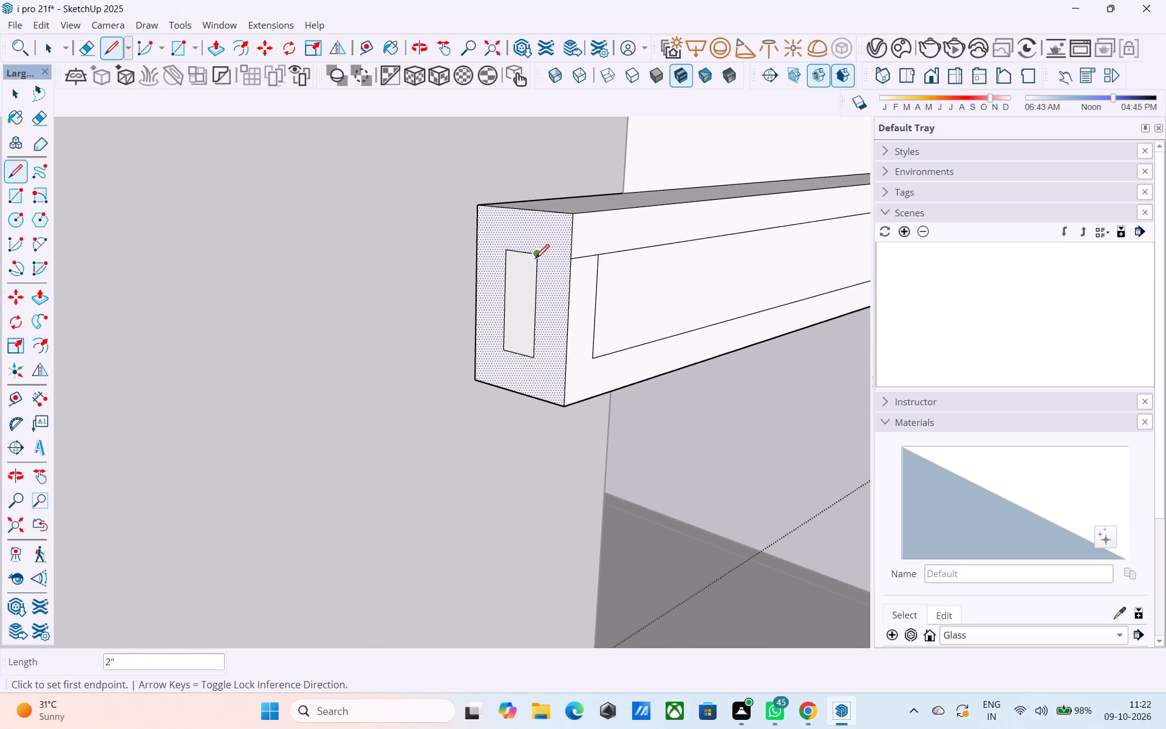
left_click(535, 260)
left_click(571, 261)
left_click(505, 254)
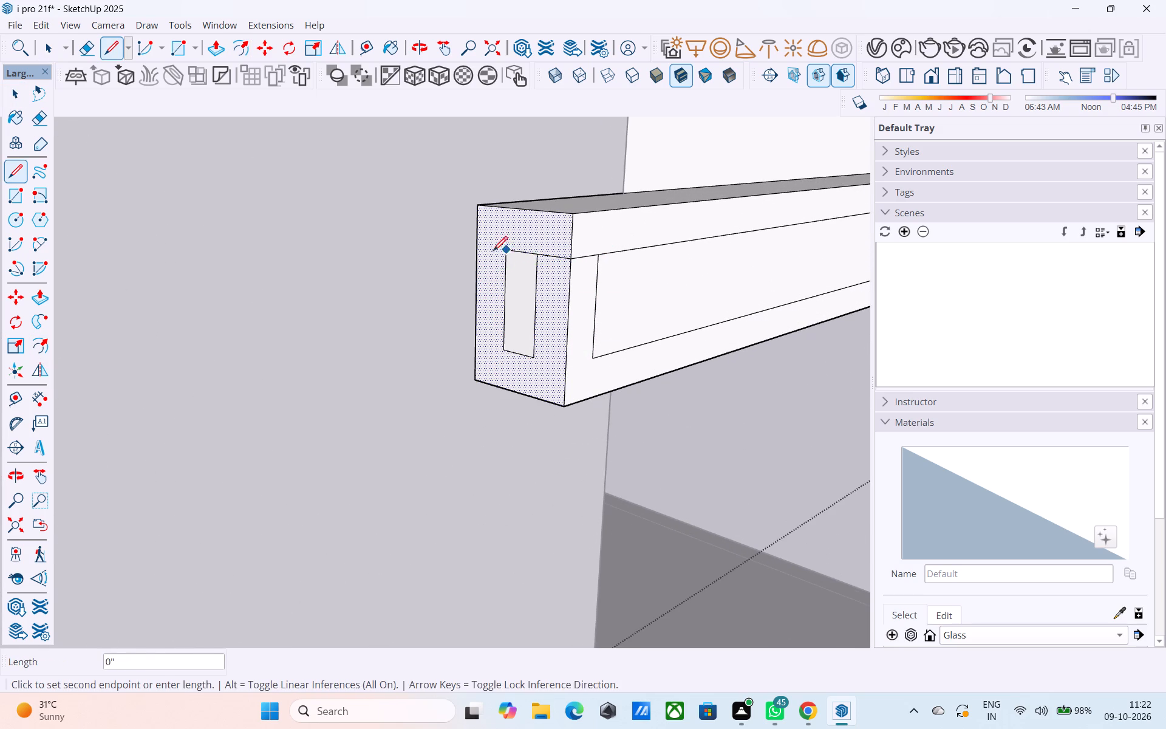
left_click(479, 250)
left_click(504, 351)
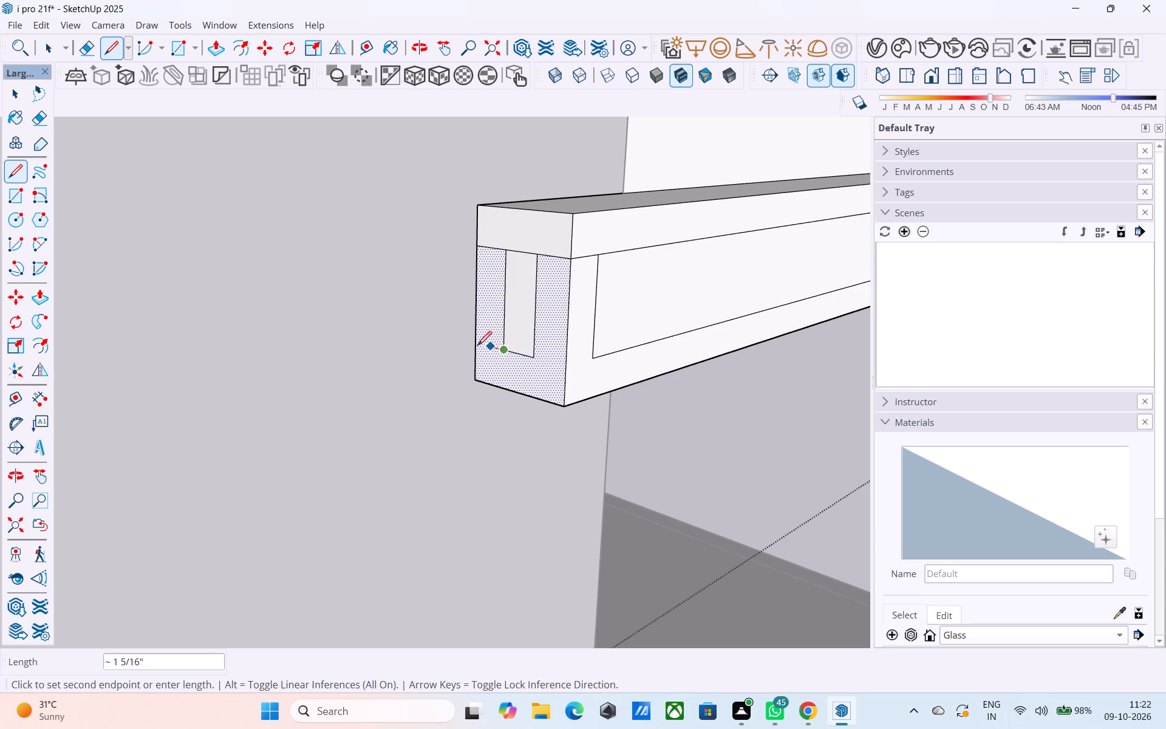
left_click(472, 346)
left_click(534, 361)
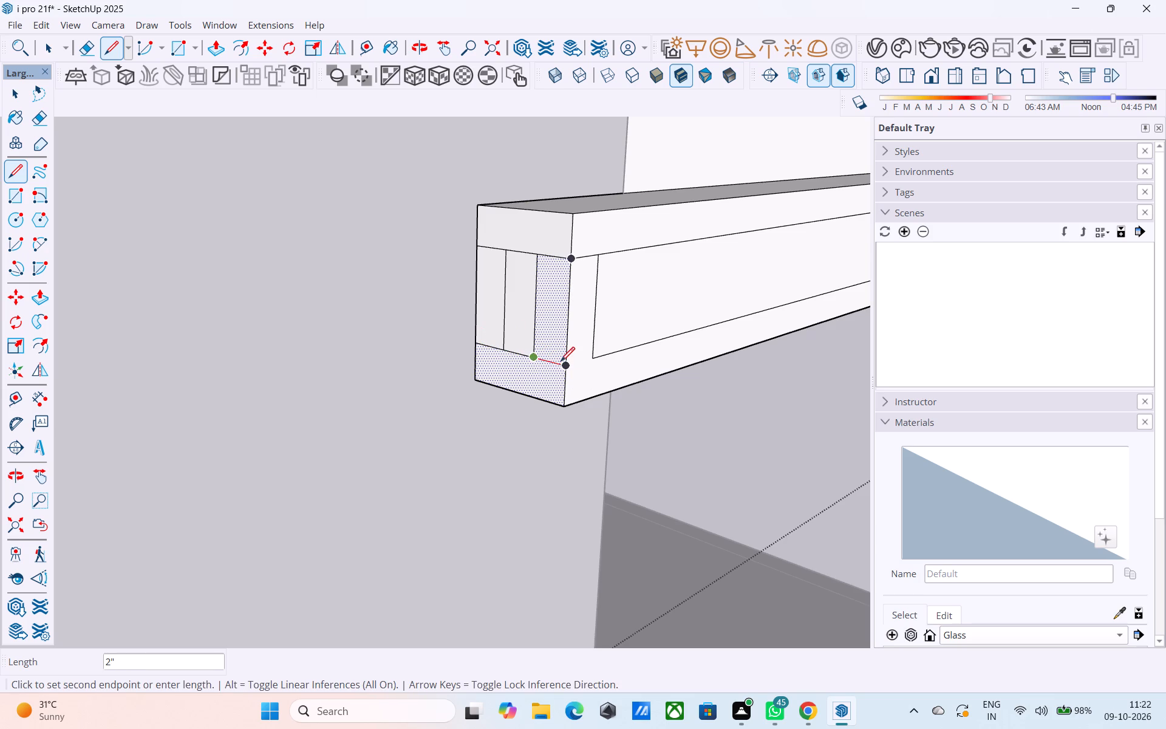
left_click(564, 363)
left_click(566, 366)
left_click(599, 358)
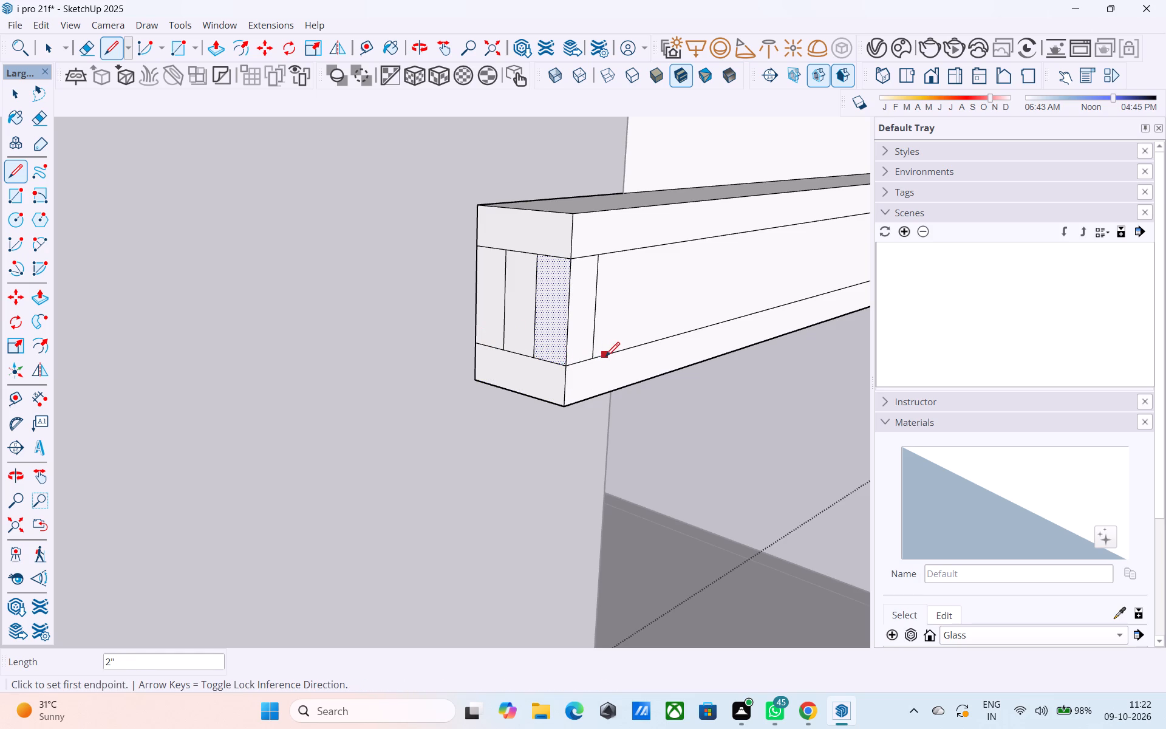
Erase the vertical offset edges at the tower end, leaving one continuous middle band across the front and end faces.
scroll(605, 358, "down", 3)
key("e")
left_click_drag(591, 333, 592, 333)
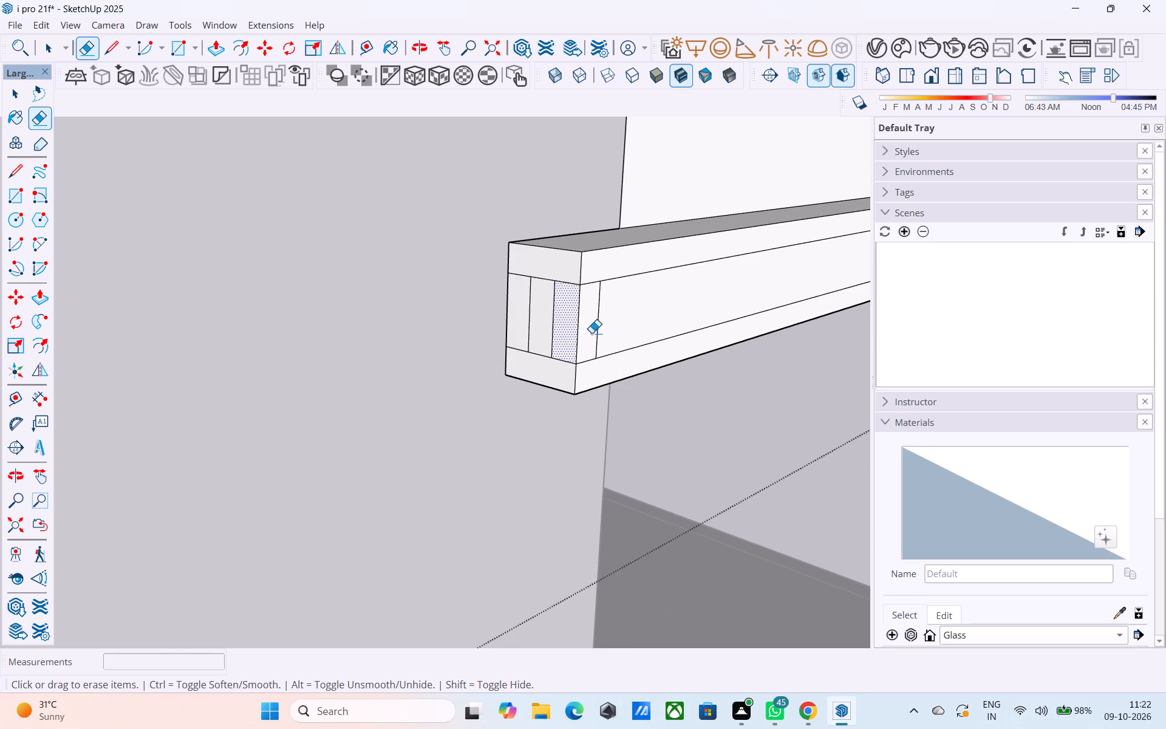
left_click_drag(592, 333, 625, 321)
left_click_drag(561, 324, 547, 327)
left_click_drag(540, 322, 527, 323)
Draw 2" lines extending the front offset's top and bottom edges to the ledge's outer corner.
middle_click_drag(643, 337, 465, 335)
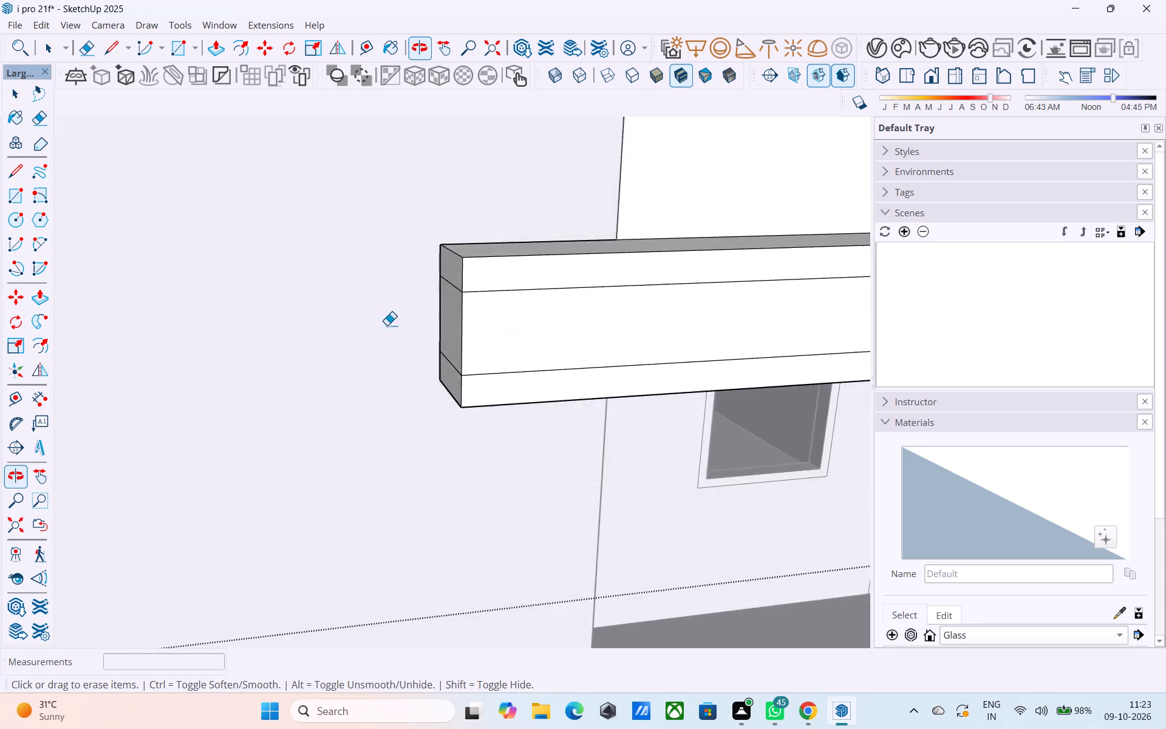
scroll(384, 327, "down", 19)
middle_click_drag(660, 351, 542, 351)
scroll(361, 355, "down", 3)
scroll(510, 341, "up", 3)
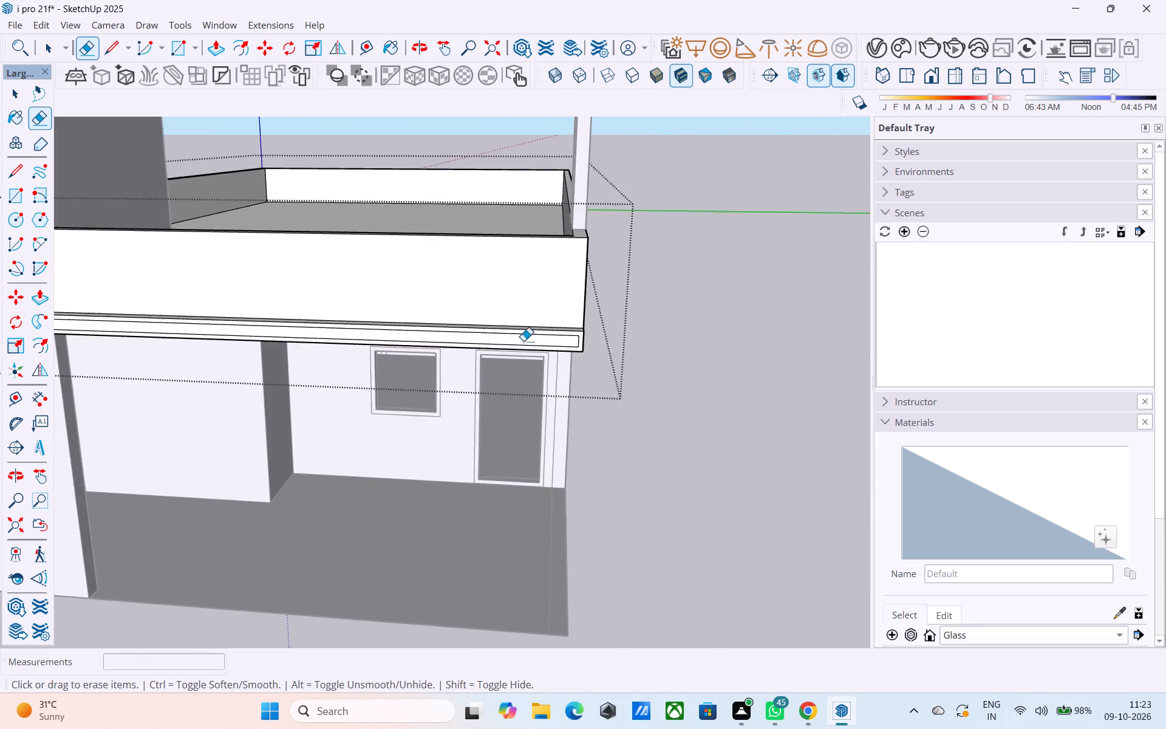
scroll(523, 341, "up", 3)
middle_click_drag(573, 349, 522, 337)
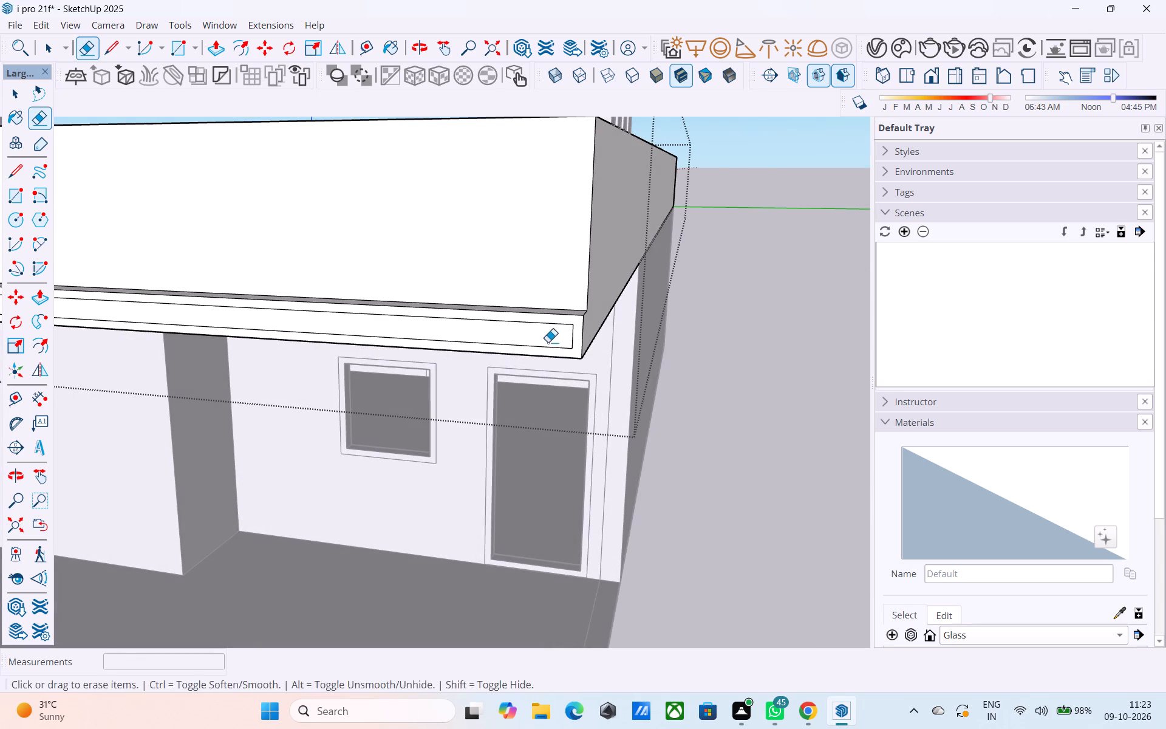
middle_click_drag(551, 343, 535, 338)
scroll(567, 335, "up", 3)
key("space")
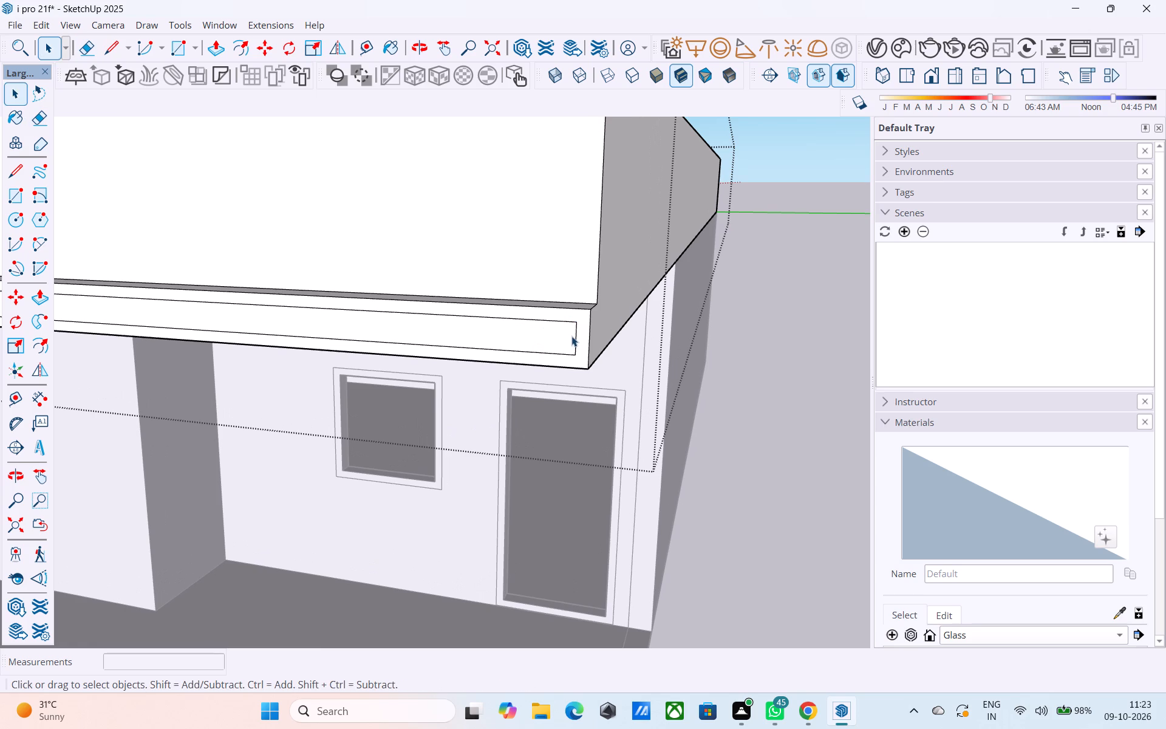
key("l")
left_click(573, 328)
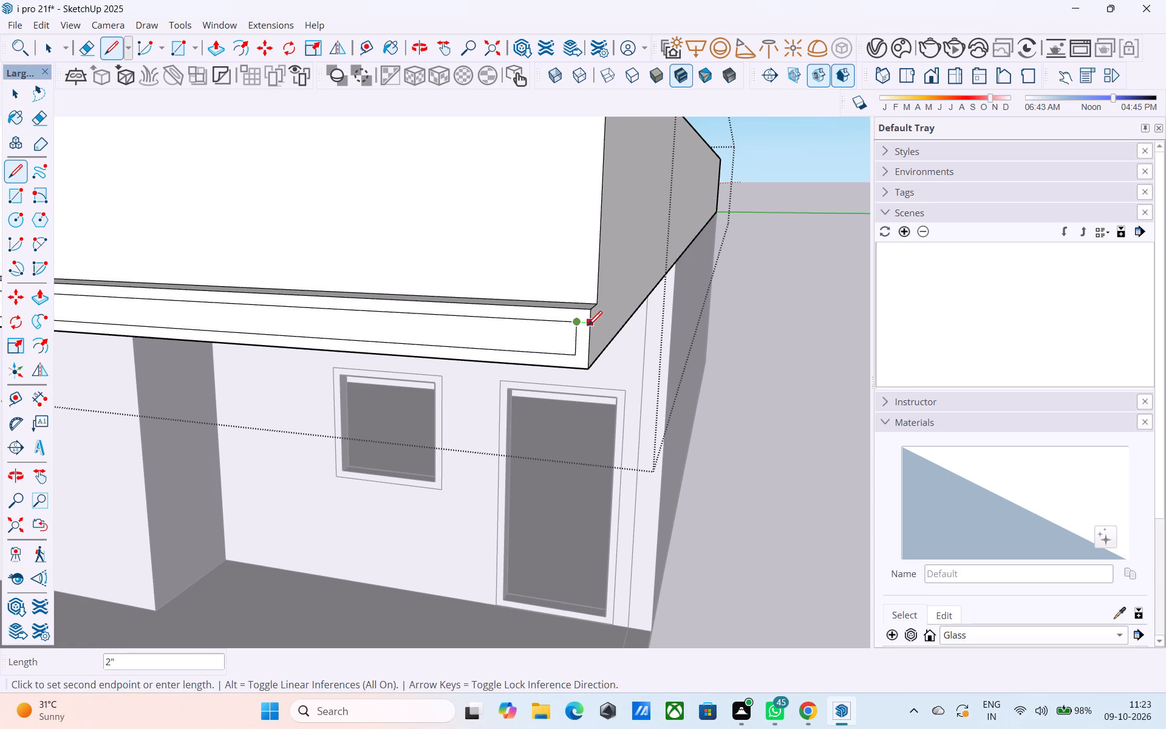
left_click(588, 327)
left_click(576, 358)
left_click(588, 355)
Draw a 60' edge along the building's long side face, from the ledge's top at the outer corner to the rear corner.
middle_click_drag(598, 347, 546, 341)
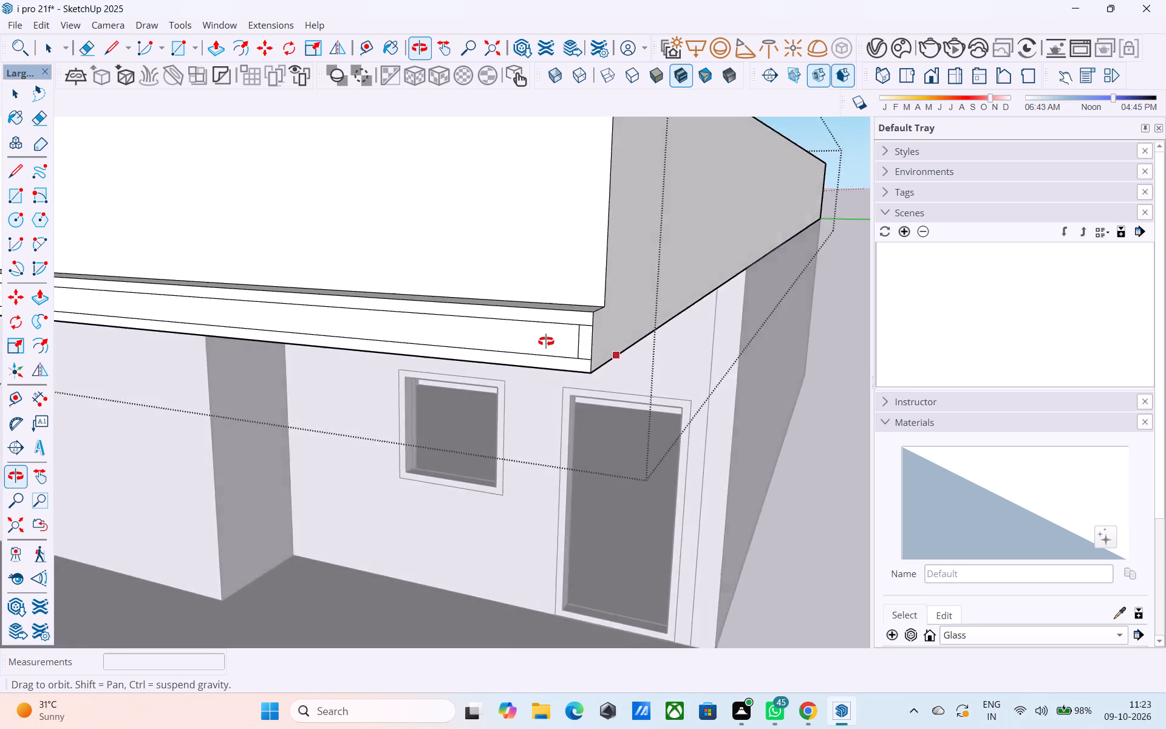
middle_click_drag(546, 341, 419, 318)
left_click(613, 315)
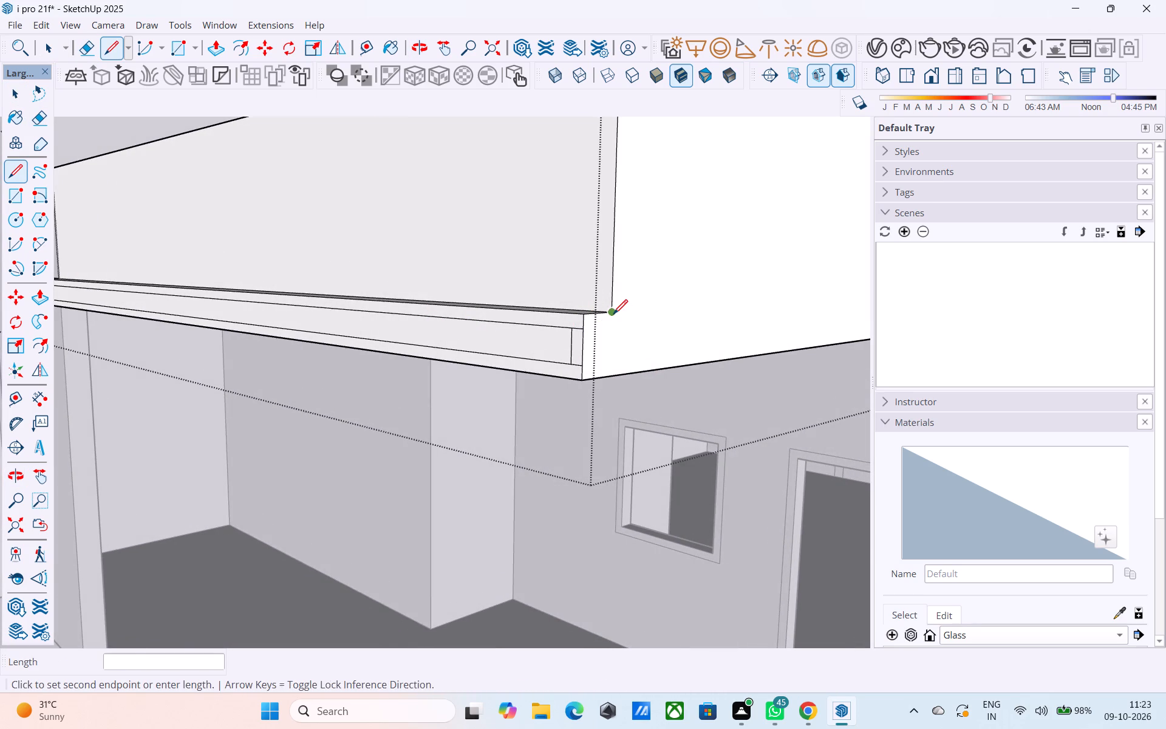
scroll(613, 315, "down", 4)
middle_click_drag(681, 326, 499, 355)
scroll(383, 368, "down", 16)
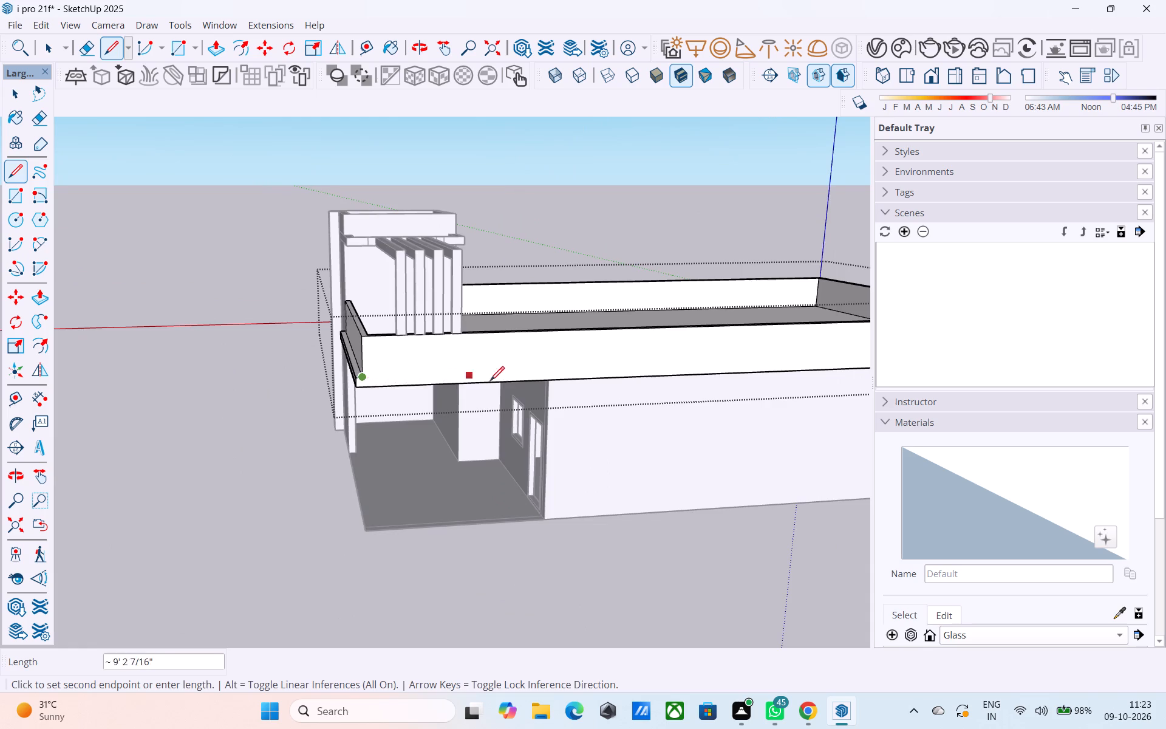
scroll(505, 383, "down", 2)
middle_click_drag(533, 386, 360, 384, "shift")
scroll(798, 359, "up", 2)
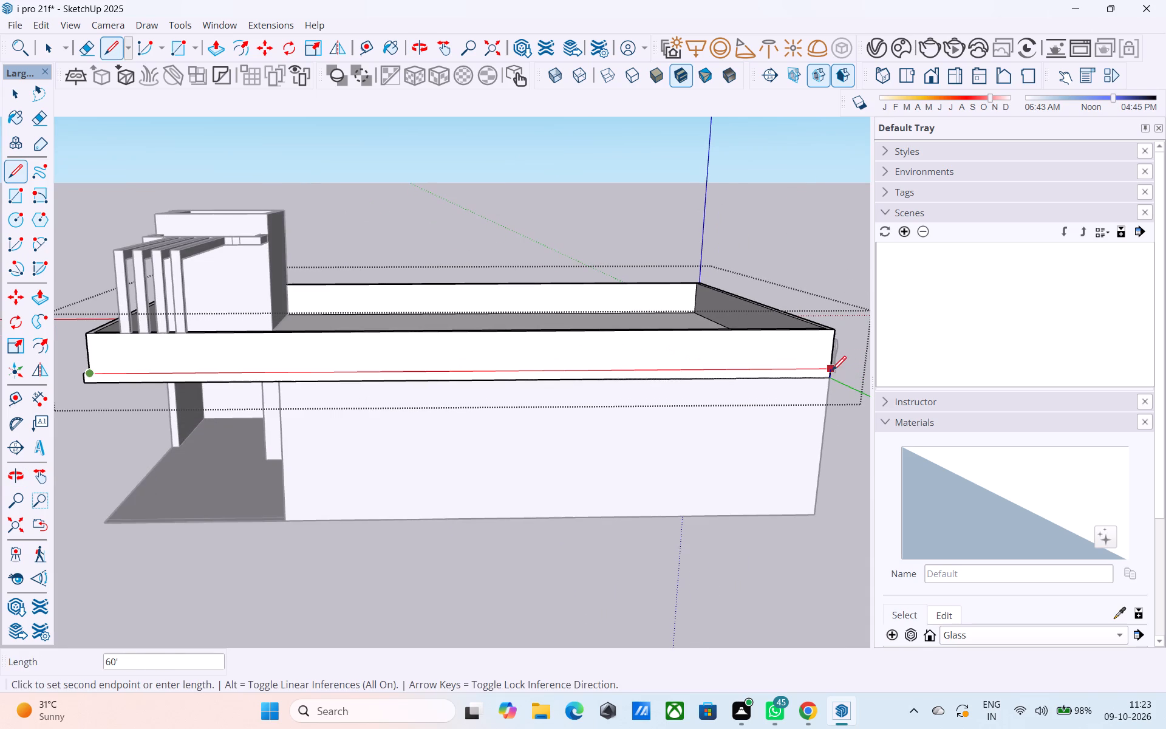
left_click(830, 372)
Offset the outline of the long side strip below the new edge inward by 2".
middle_click_drag(209, 412, 406, 372)
scroll(399, 361, "up", 6)
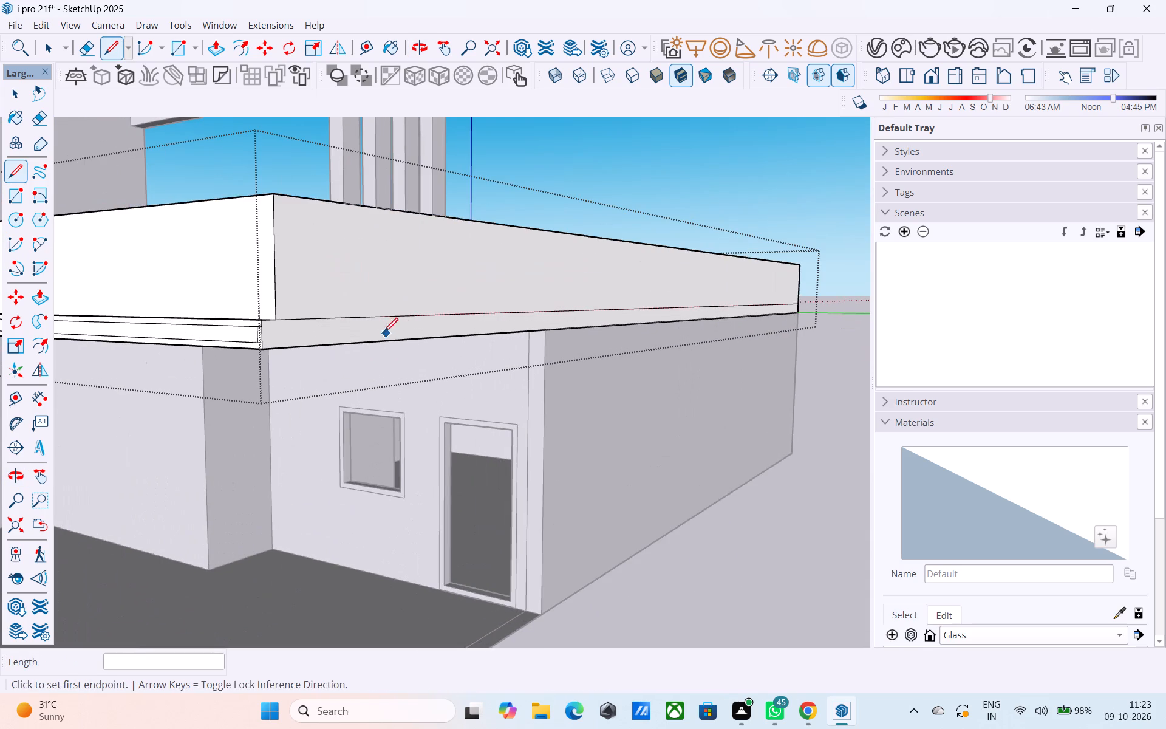
key("space")
left_click(333, 334)
key("f")
left_click(332, 334)
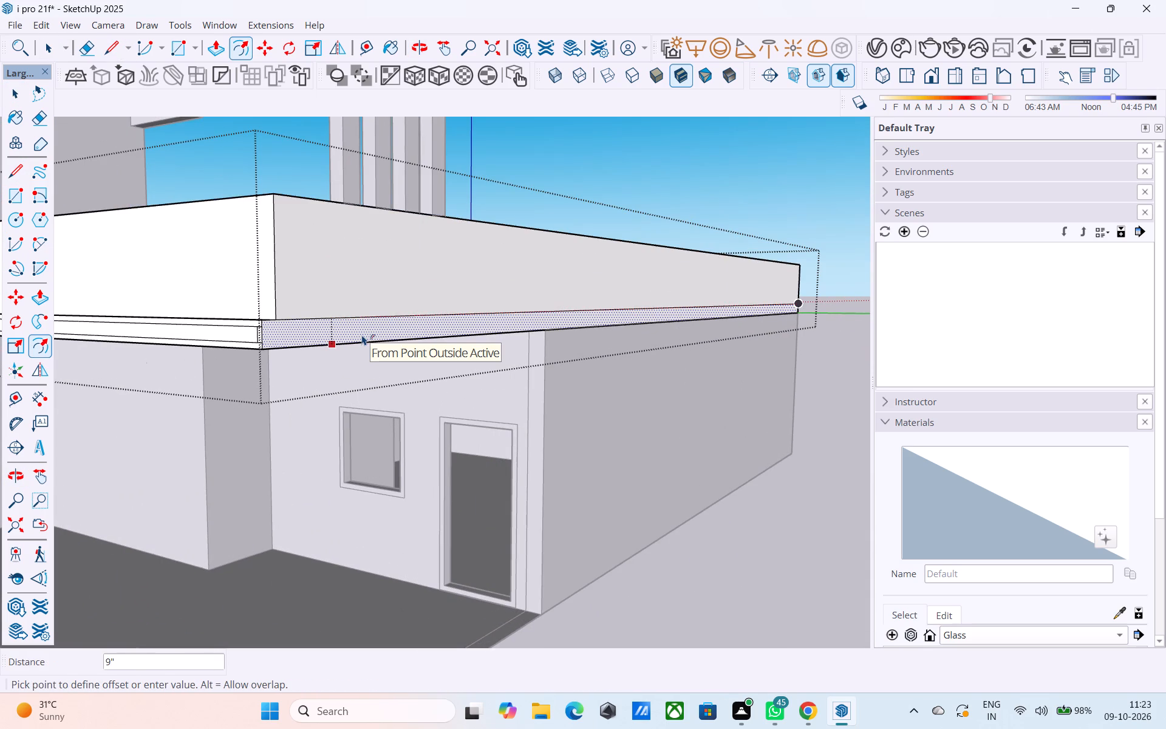
type("2\"")
key("Return")
Draw 2" lines joining the side offset's top and bottom edges to the ledge's outer front corner.
key("l")
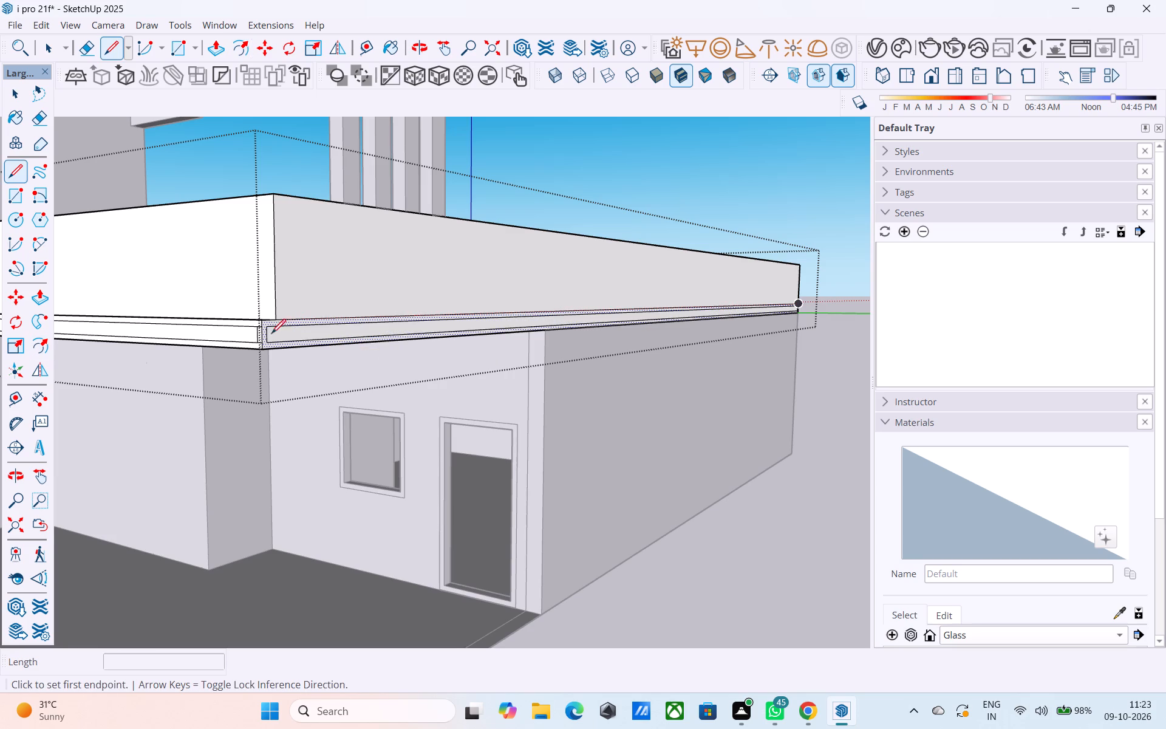
scroll(244, 344, "up", 9)
left_click(278, 309)
left_click(265, 311)
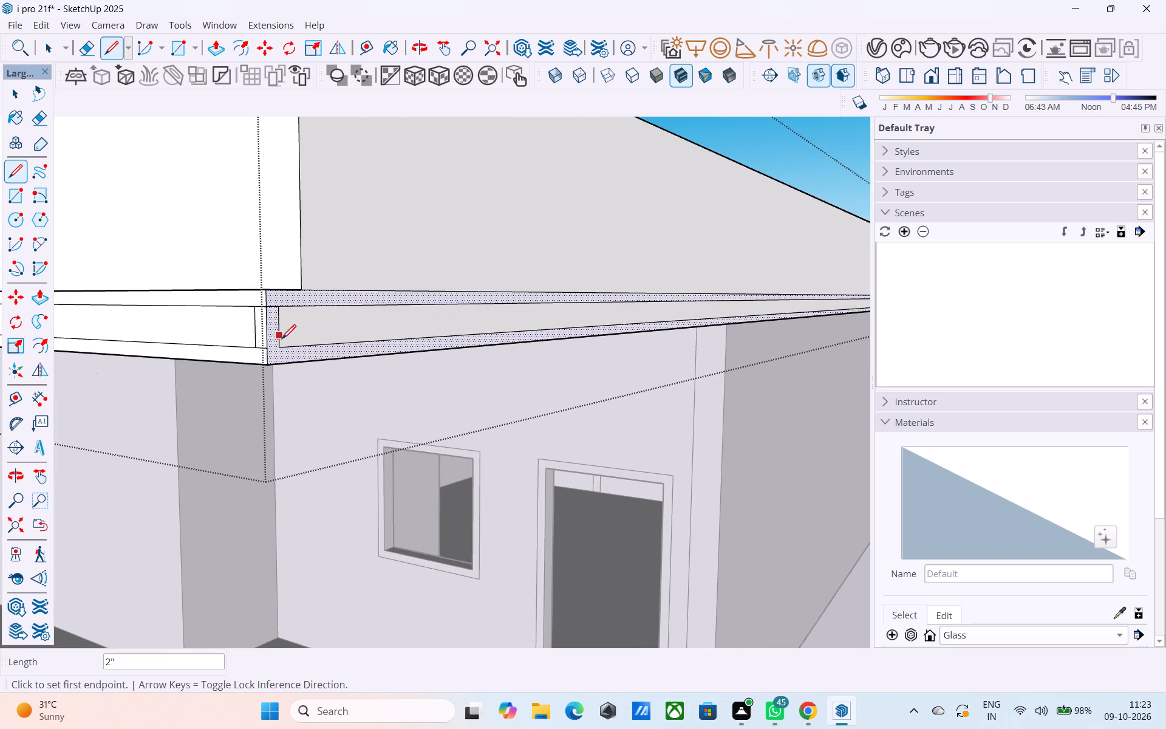
left_click(283, 344)
left_click(272, 347)
Erase the two short vertical offset edges beside the outer corner, one on the front face and one on the side.
key("e")
left_click(281, 332)
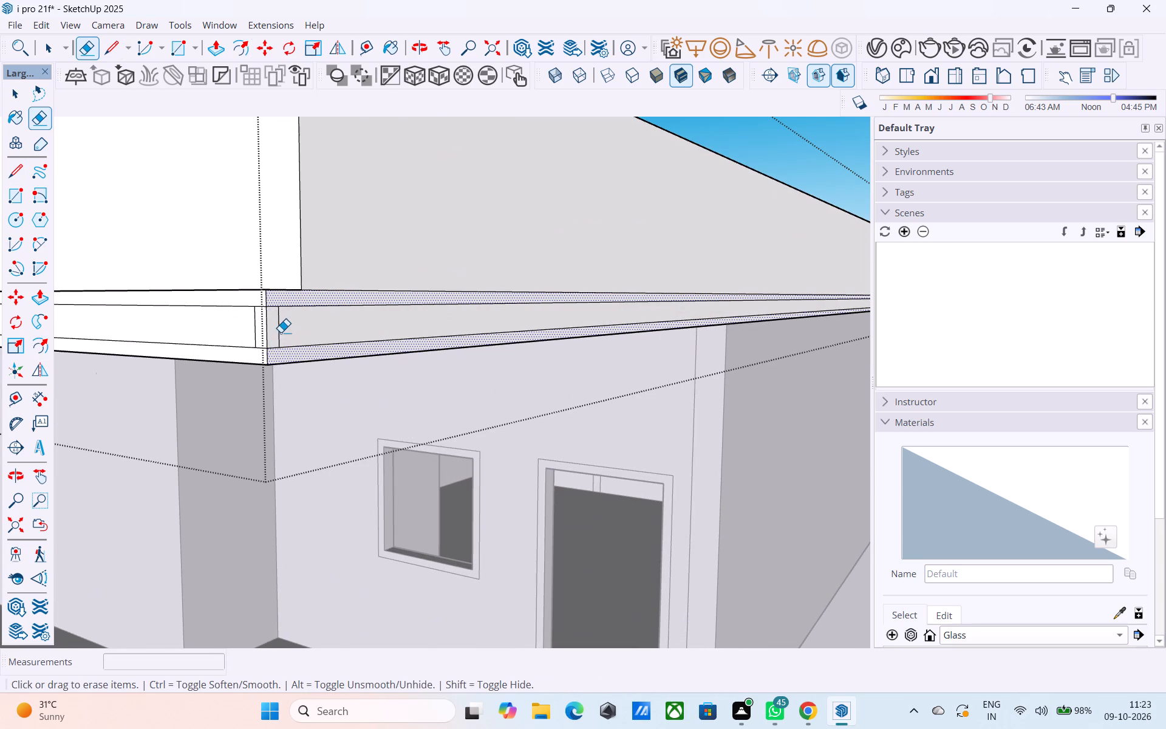
left_click(257, 333)
scroll(230, 346, "down", 2)
middle_click_drag(230, 347, 491, 356)
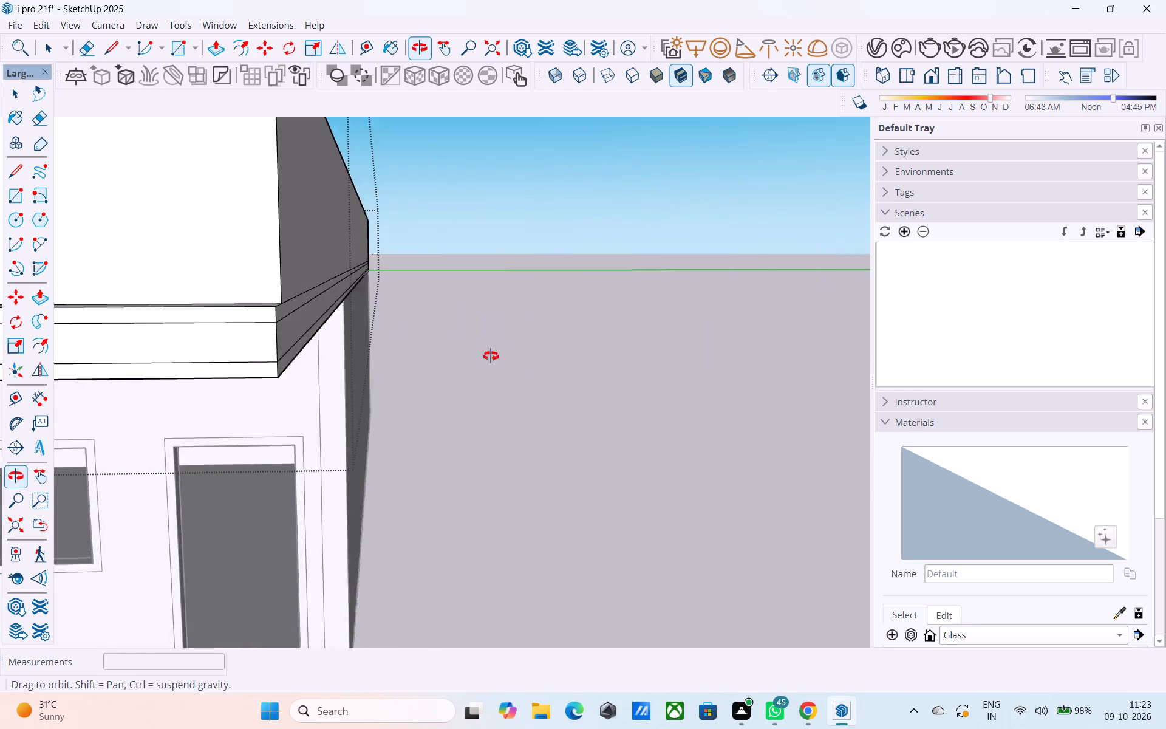
middle_click_drag(491, 356, 545, 342)
scroll(464, 345, "down", 10)
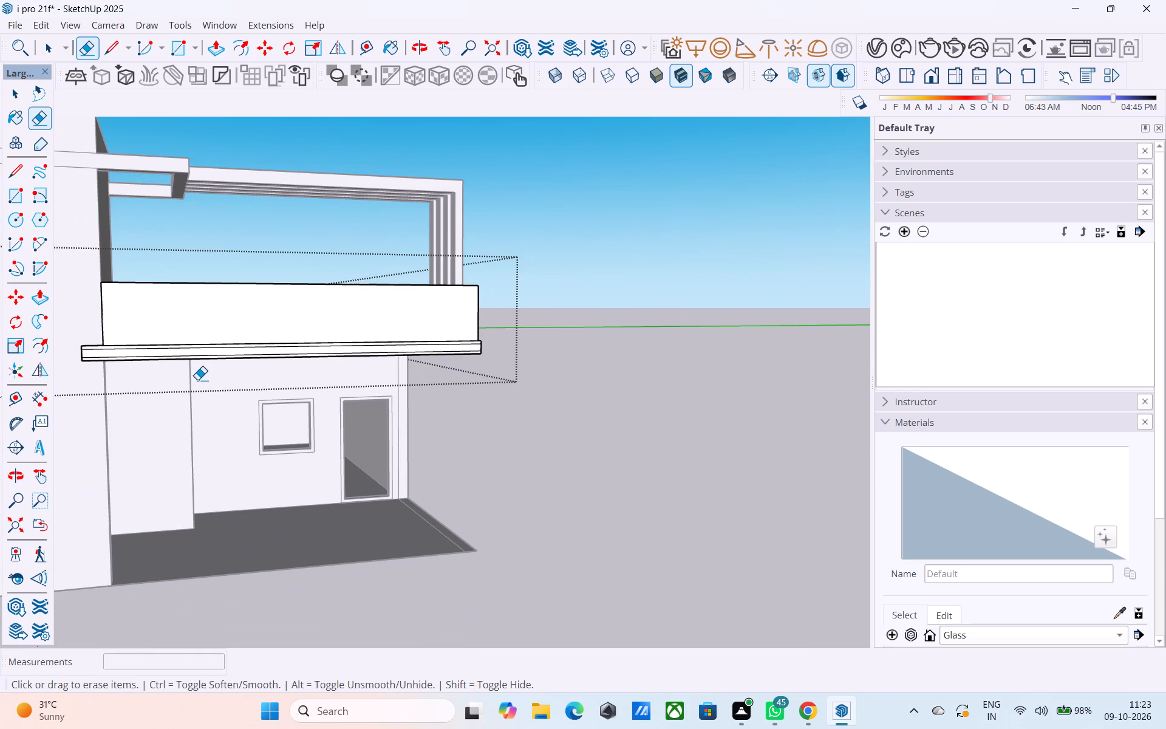
Pull the 2" border strip along the ledge's front face outward by 2".
scroll(193, 372, "up", 9)
key("v")
key("space")
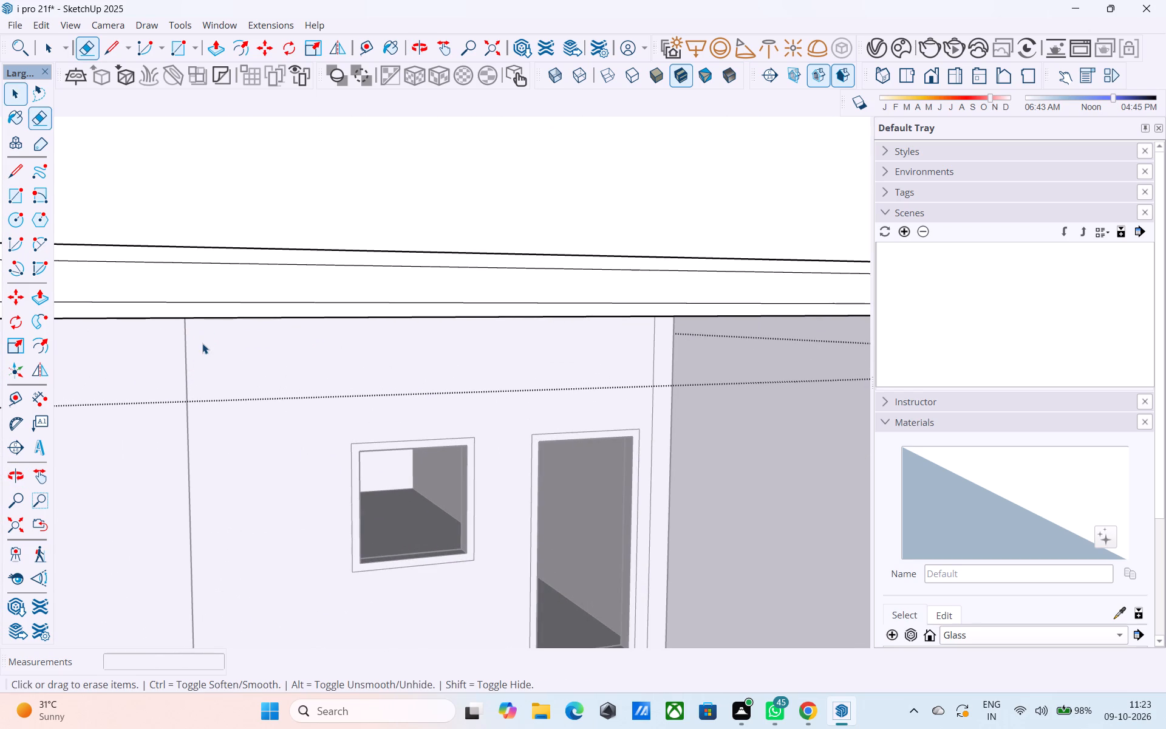
left_click(206, 310)
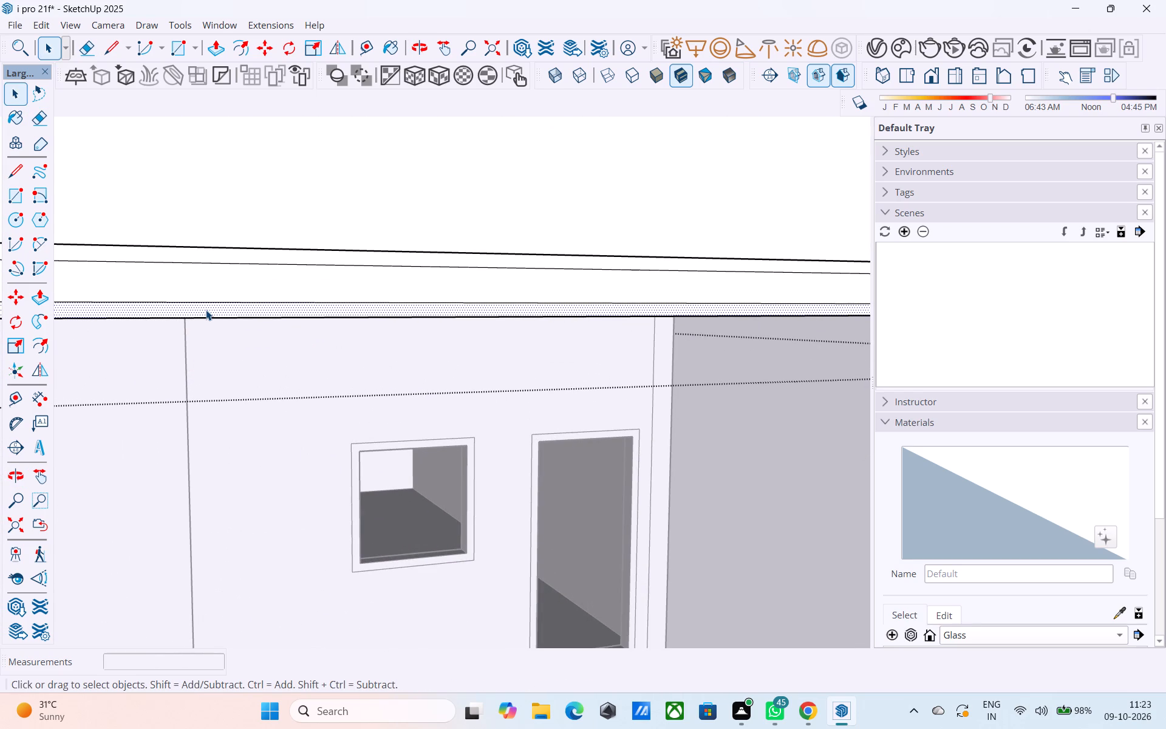
key("p")
left_click(206, 310)
type("3\"")
key("Return")
scroll(209, 313, "up", 1)
middle_click_drag(214, 298, 228, 507)
scroll(214, 305, "down", 1)
type("2\"")
key("Return")
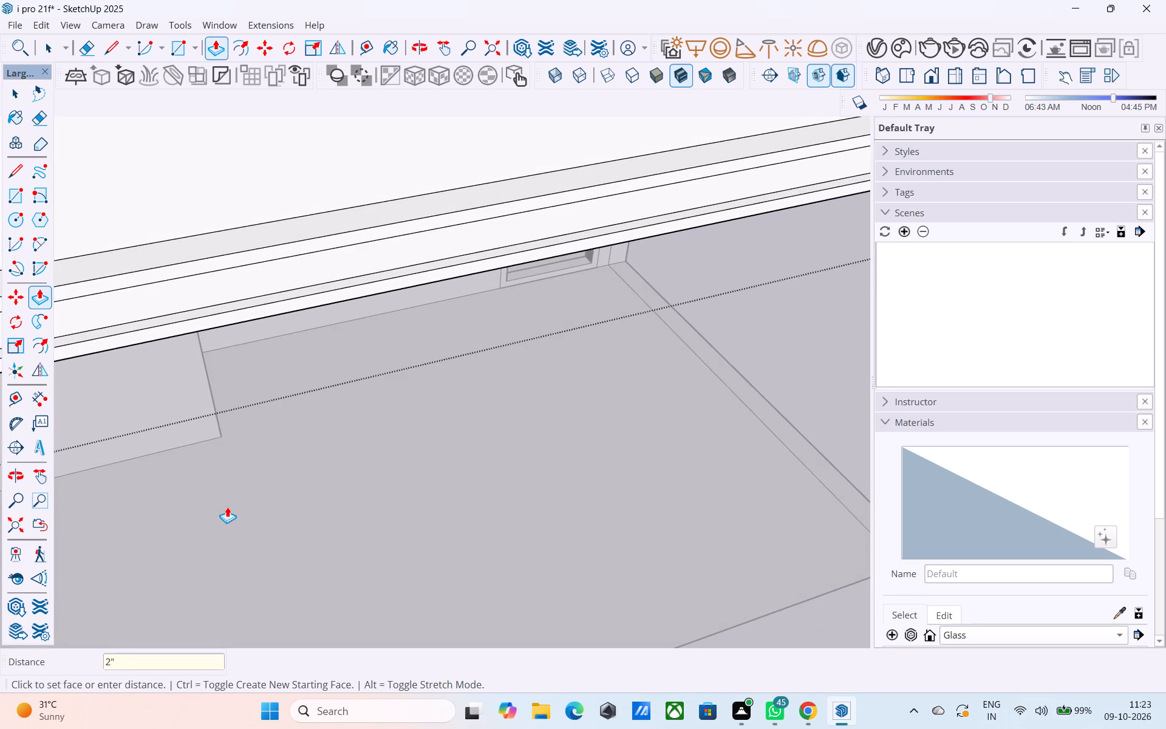
Pull the top and bottom border strips on the ledge's short end face outward by the same 2".
scroll(347, 362, "up", 1)
scroll(362, 346, "down", 4)
middle_click_drag(336, 366, 462, 412)
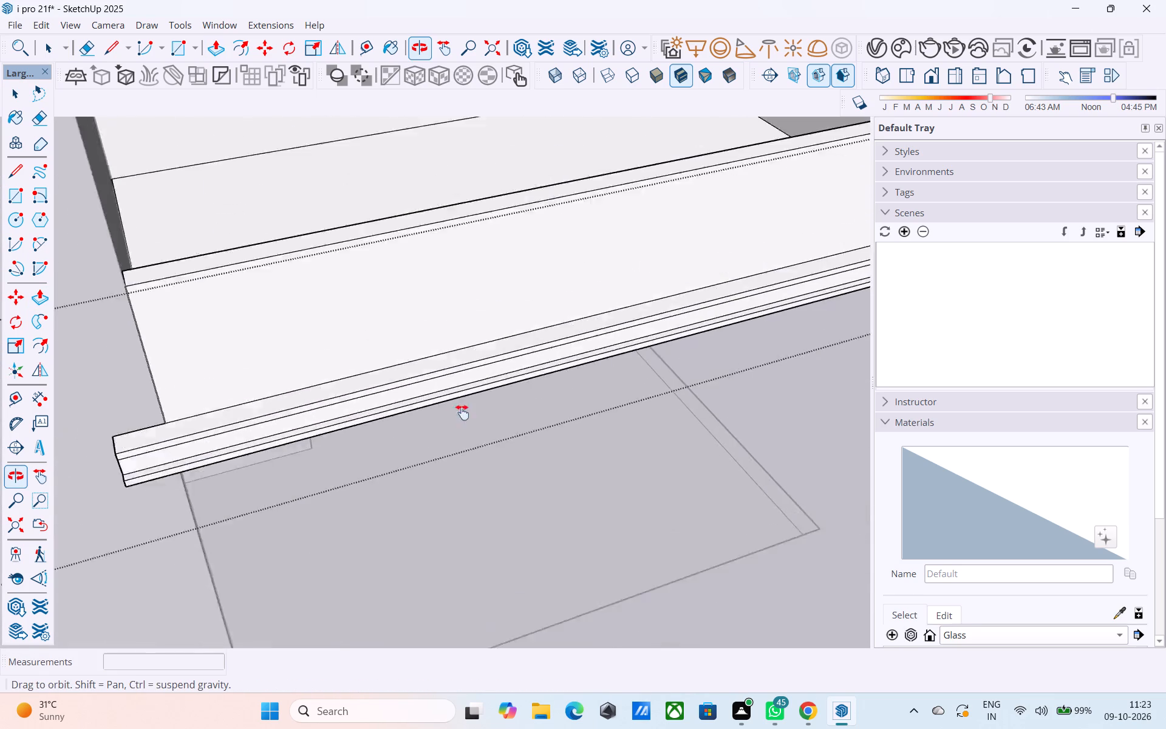
middle_click_drag(462, 412, 492, 331)
middle_click_drag(344, 387, 194, 338)
middle_click_drag(150, 342, 168, 292)
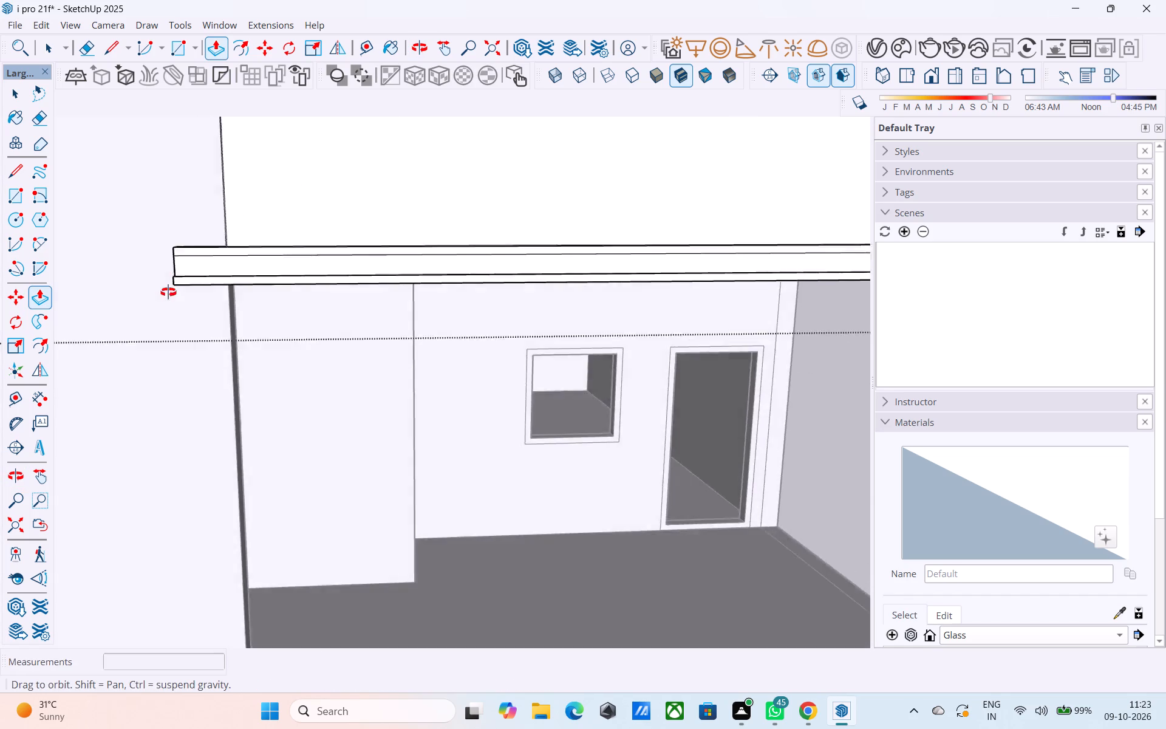
middle_click_drag(168, 292, 174, 270)
scroll(191, 251, "up", 9)
double_click(191, 160)
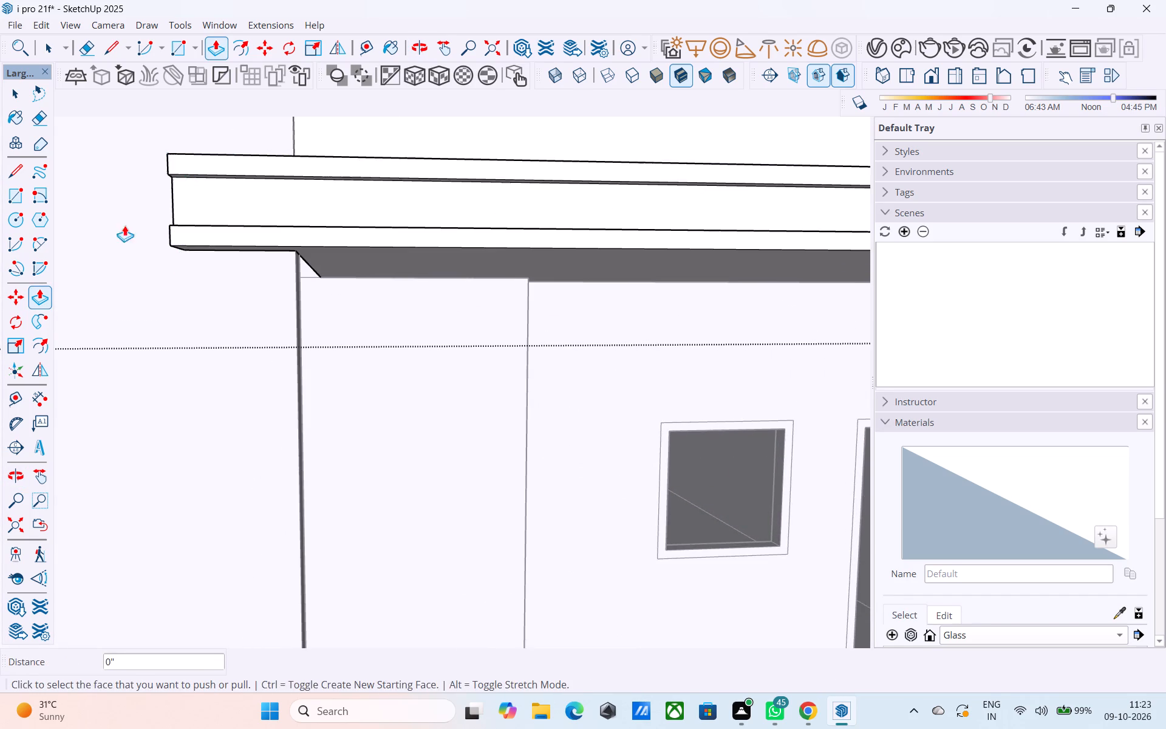
middle_click_drag(126, 228, 456, 267)
scroll(355, 252, "up", 1)
double_click(294, 152)
double_click(309, 248)
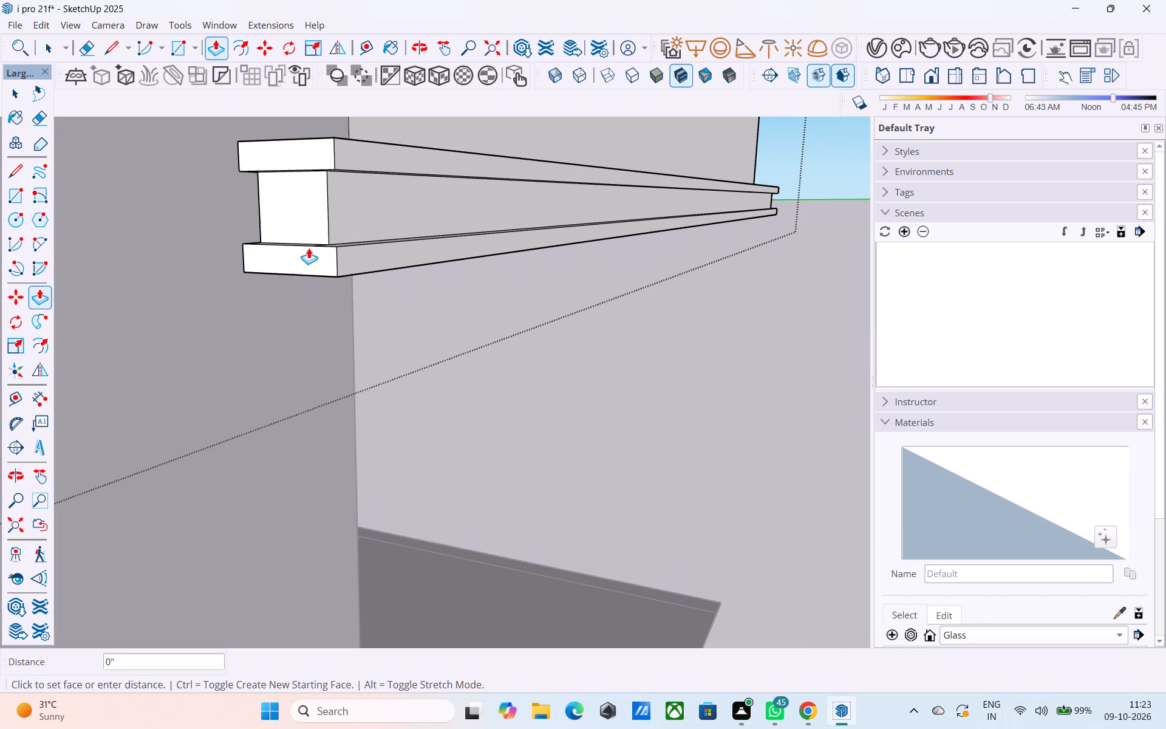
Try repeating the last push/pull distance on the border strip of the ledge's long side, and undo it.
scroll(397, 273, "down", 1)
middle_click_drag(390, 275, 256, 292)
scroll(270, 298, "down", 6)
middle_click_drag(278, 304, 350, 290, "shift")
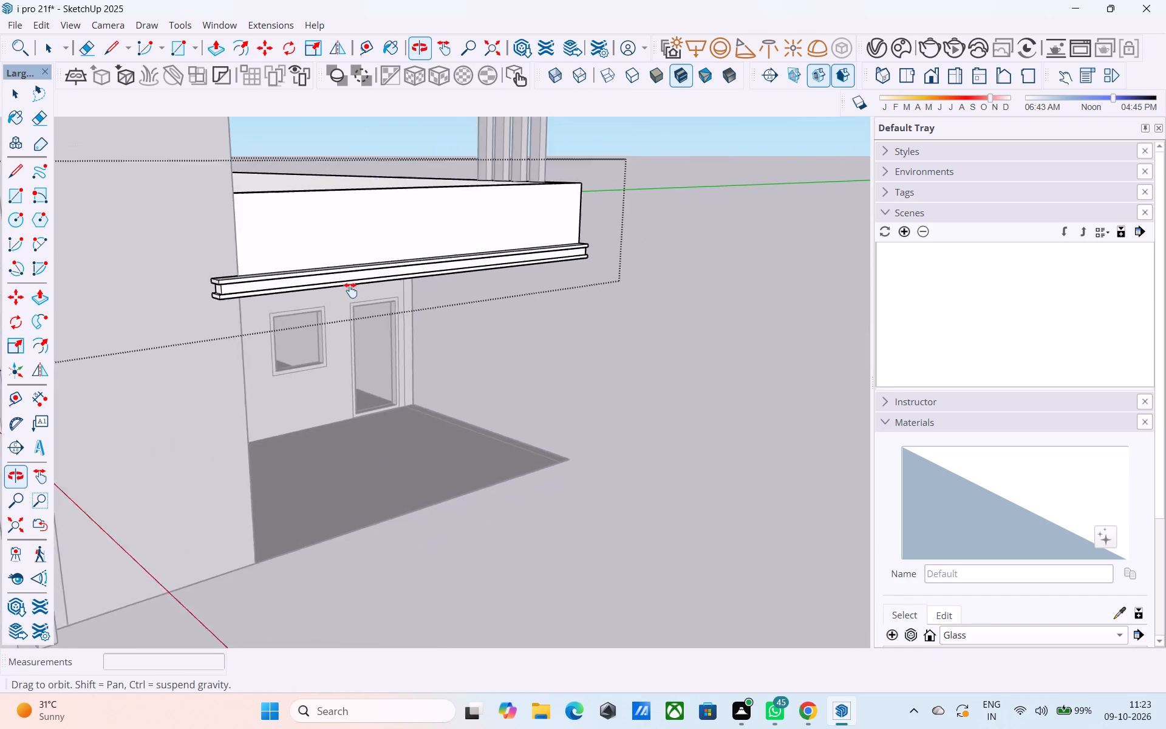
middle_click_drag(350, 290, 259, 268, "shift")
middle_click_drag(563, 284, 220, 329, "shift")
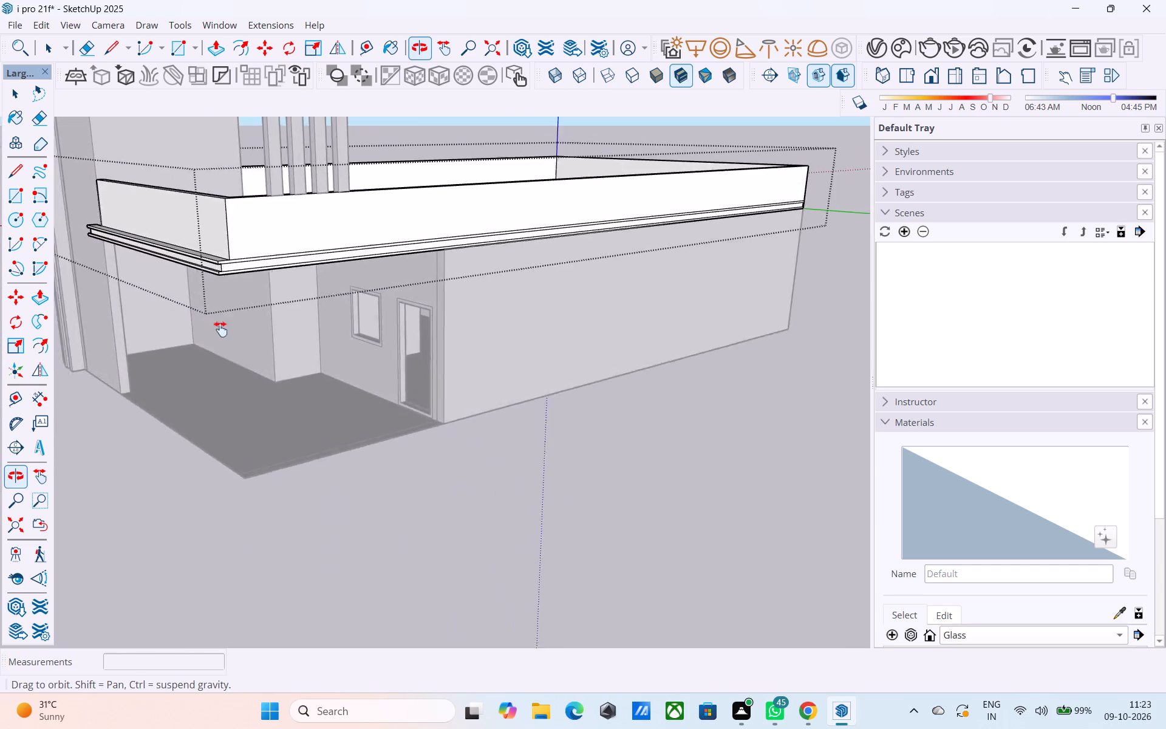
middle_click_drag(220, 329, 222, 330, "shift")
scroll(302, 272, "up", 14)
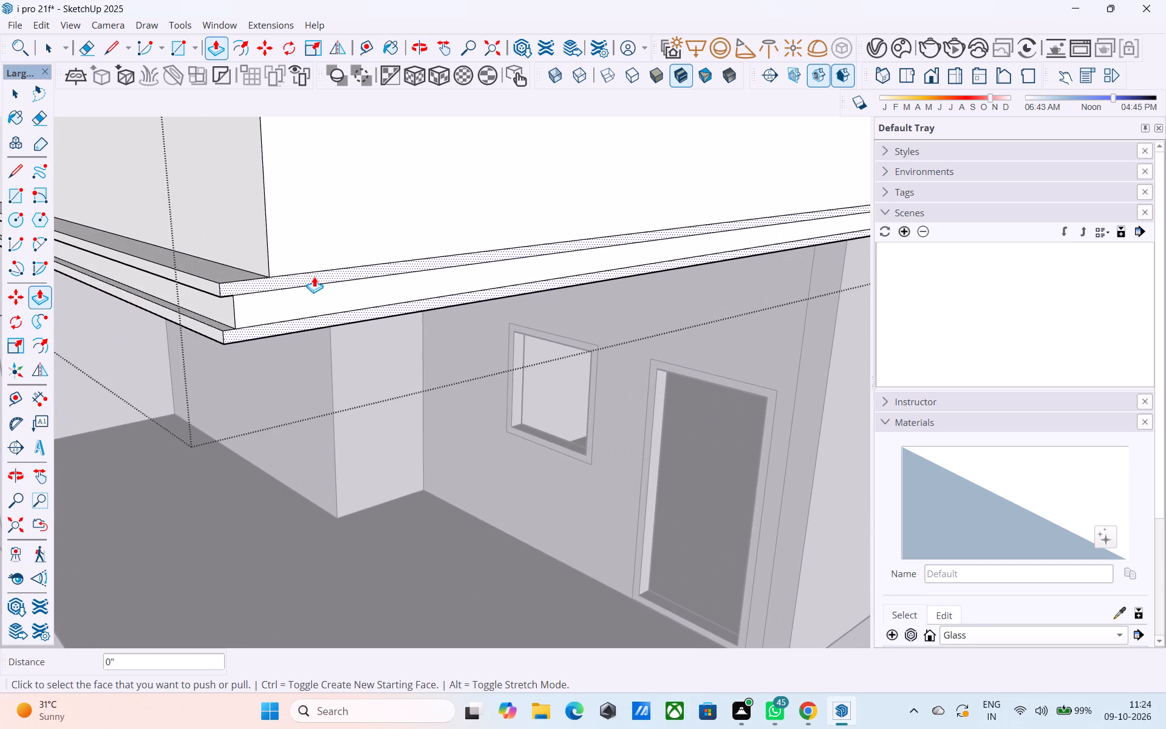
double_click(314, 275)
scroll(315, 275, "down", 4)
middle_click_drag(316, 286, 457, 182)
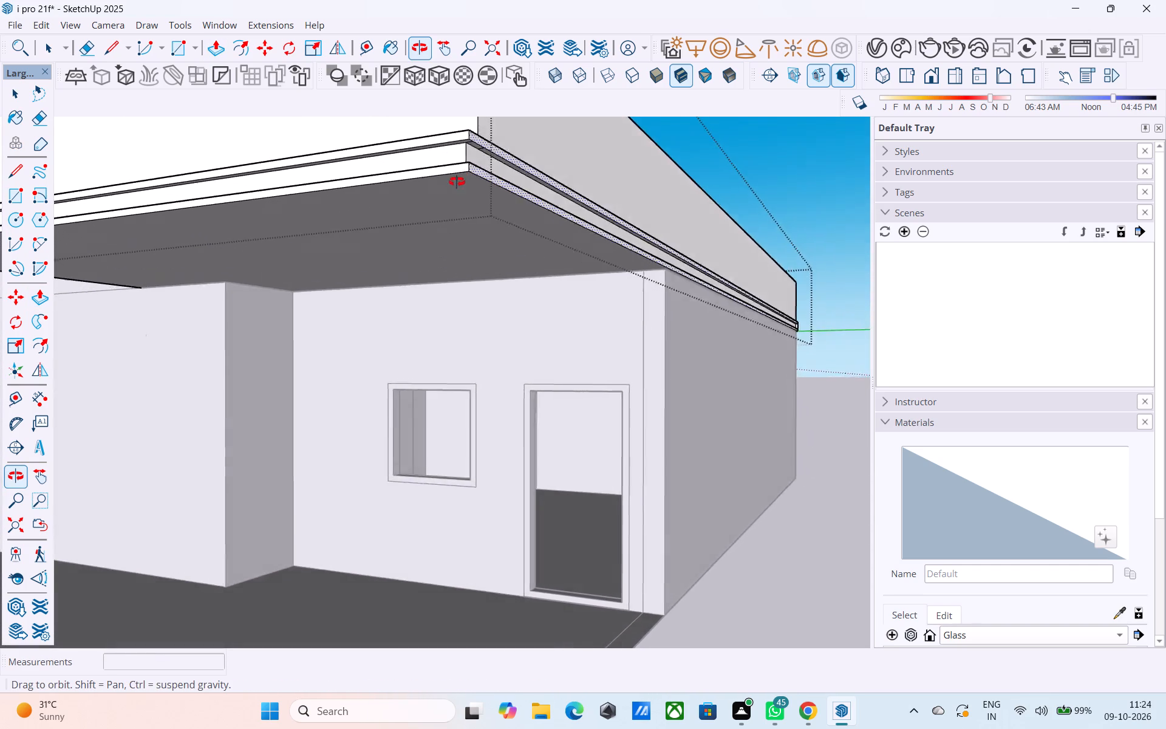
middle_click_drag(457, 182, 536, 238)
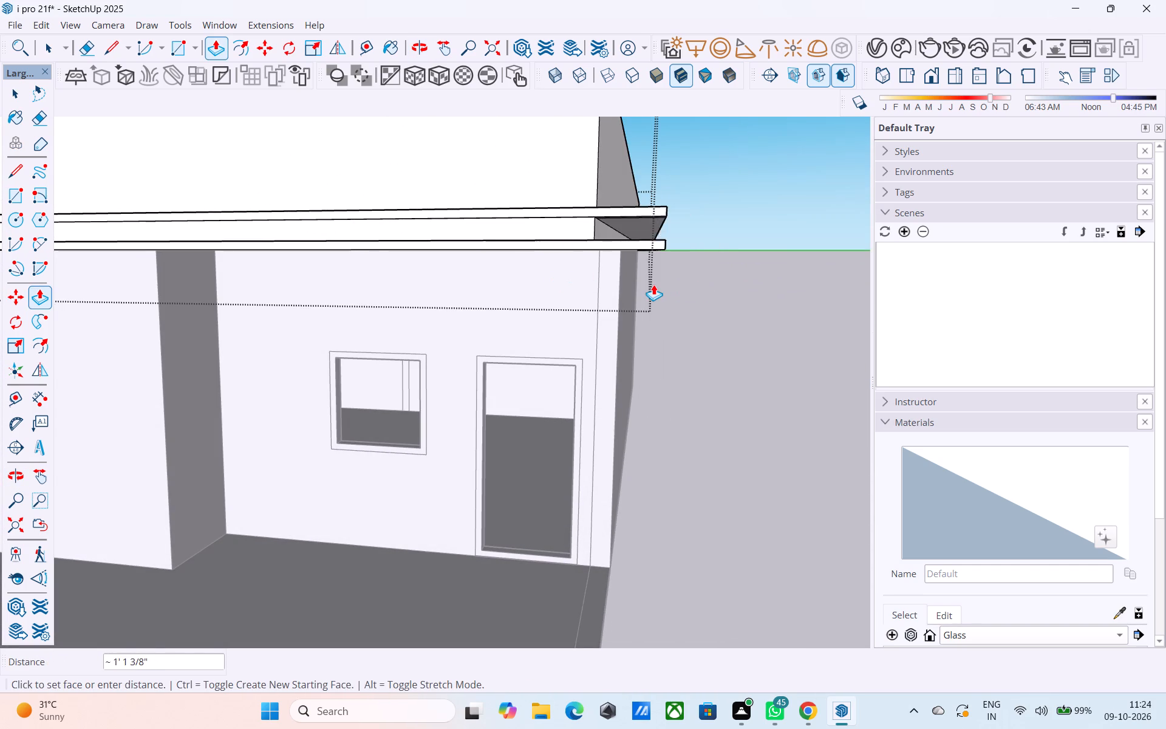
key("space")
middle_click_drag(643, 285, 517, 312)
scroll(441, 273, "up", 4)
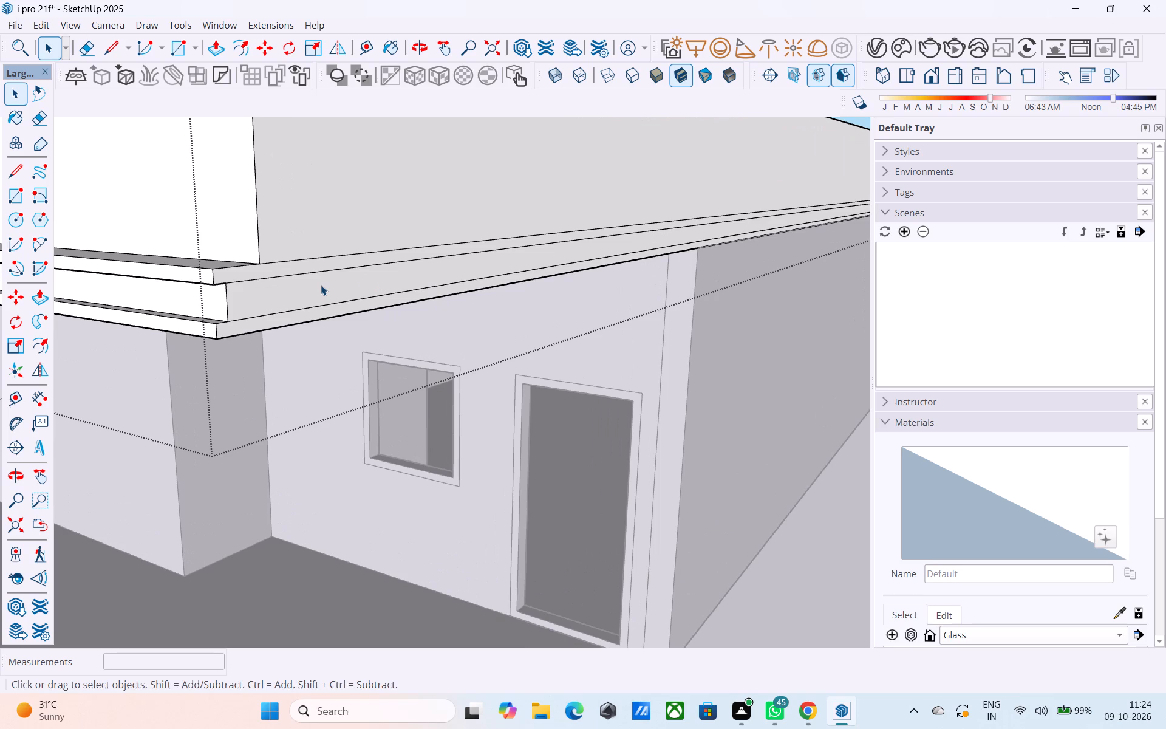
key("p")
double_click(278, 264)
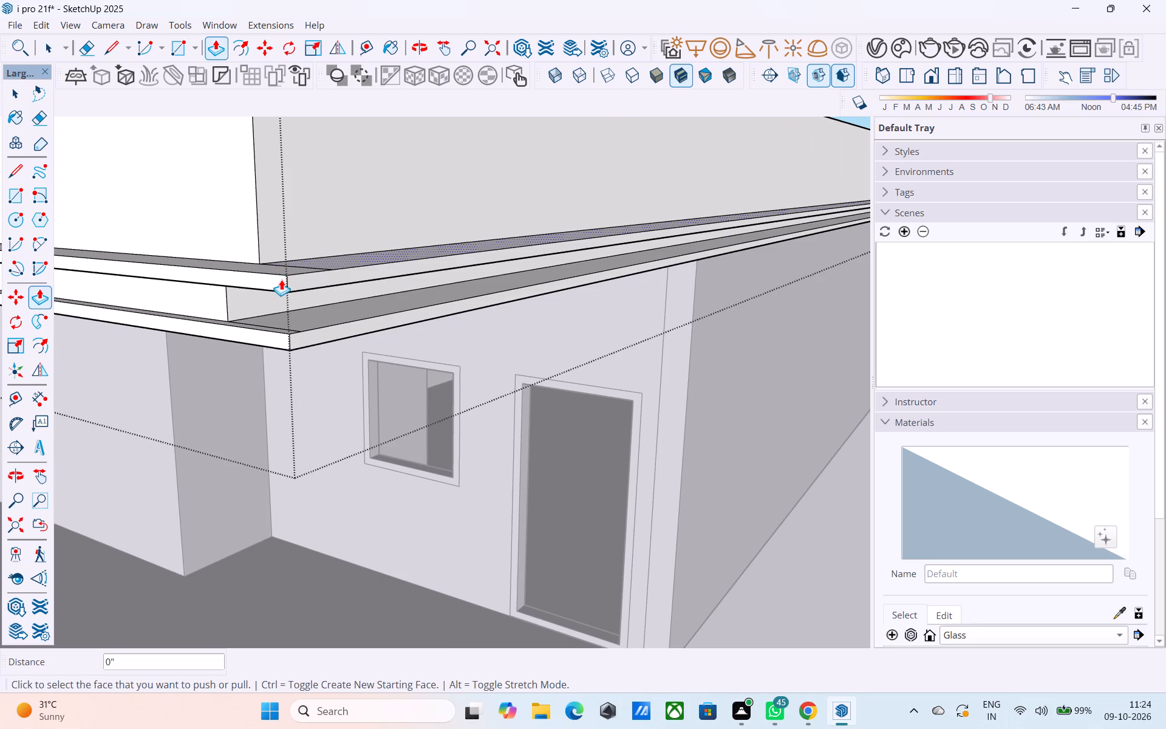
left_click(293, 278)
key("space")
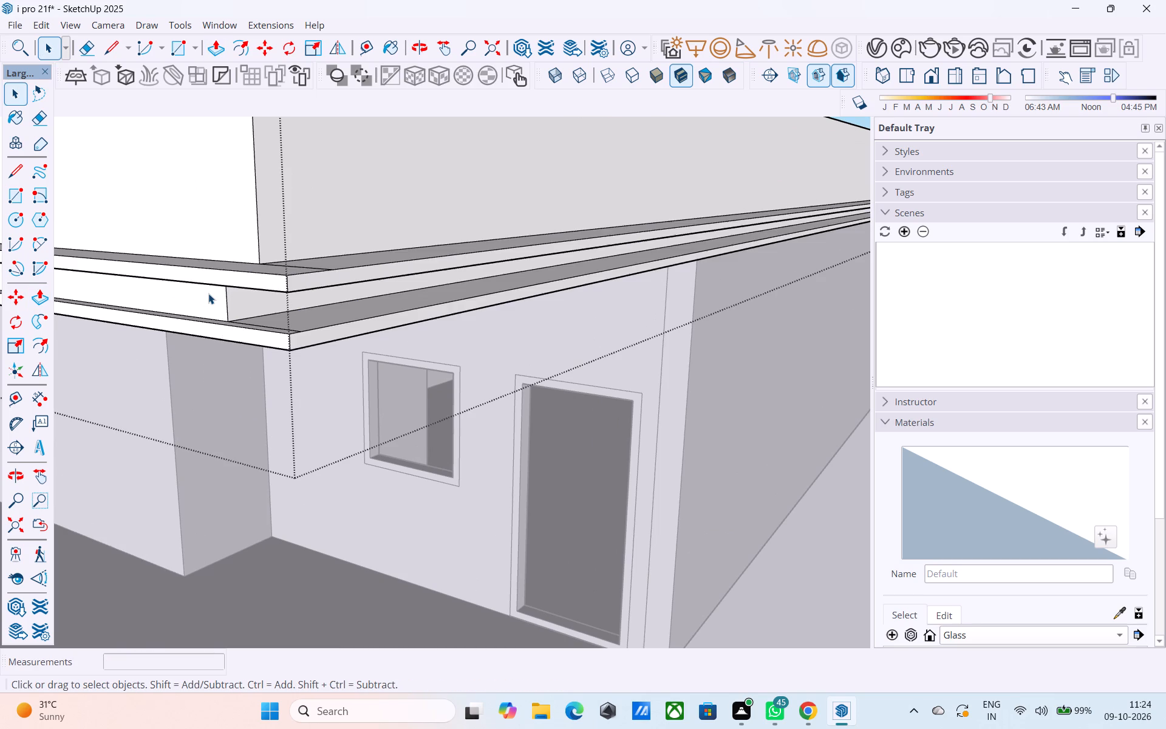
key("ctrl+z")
Pull the border strip along the ledge's long side face outward by 3".
left_click(265, 273)
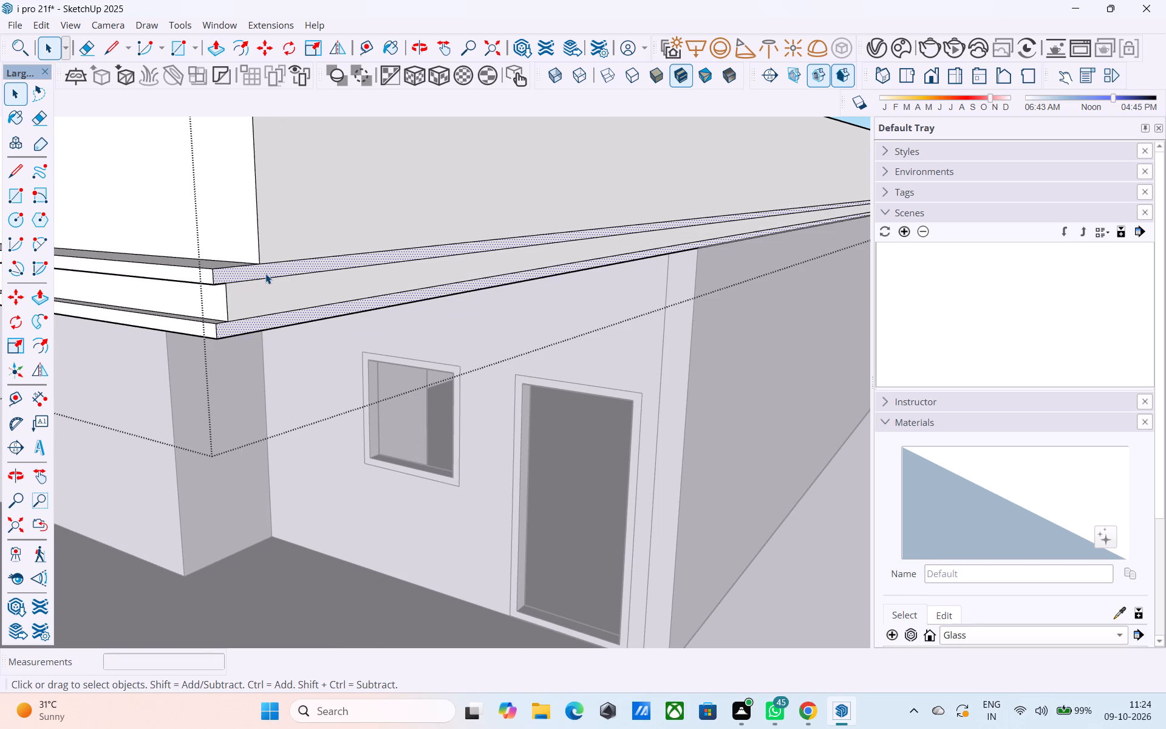
key("p")
left_click(265, 273)
type("3\"")
key("Return")
Erase the leftover edges on the upper and lower ledge strips where front and side meet at the outer corner.
middle_click_drag(275, 278, 485, 411)
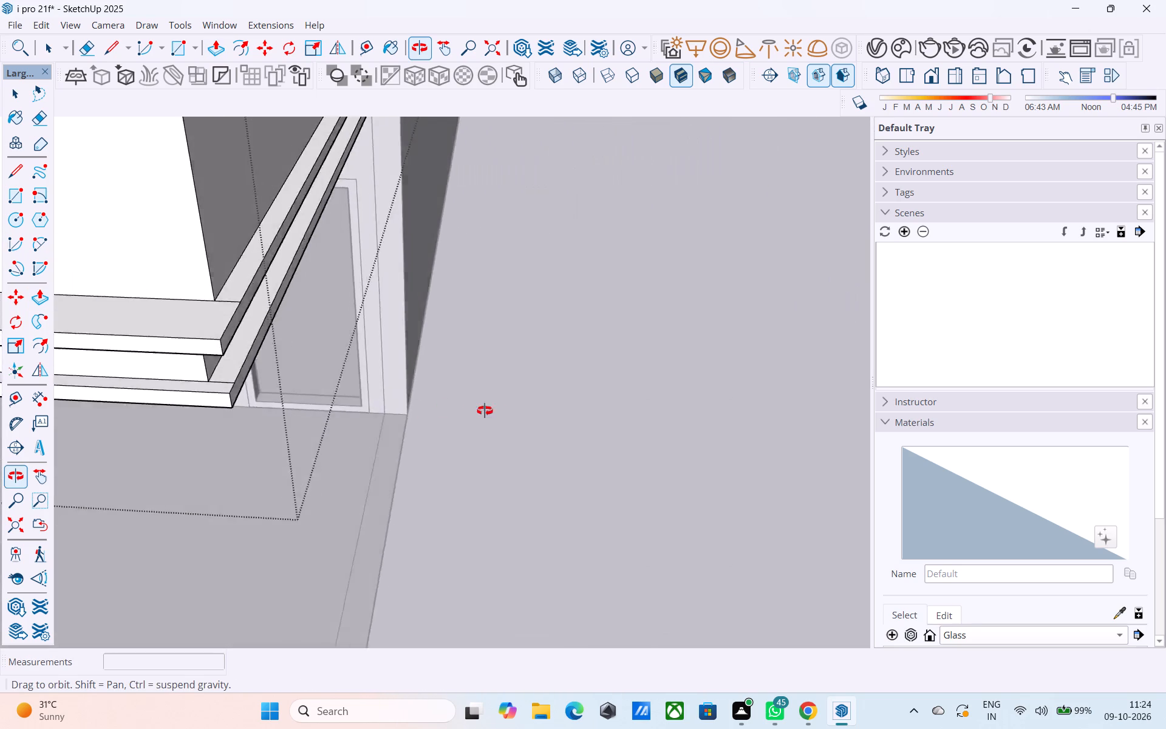
middle_click_drag(485, 411, 595, 473)
key("e")
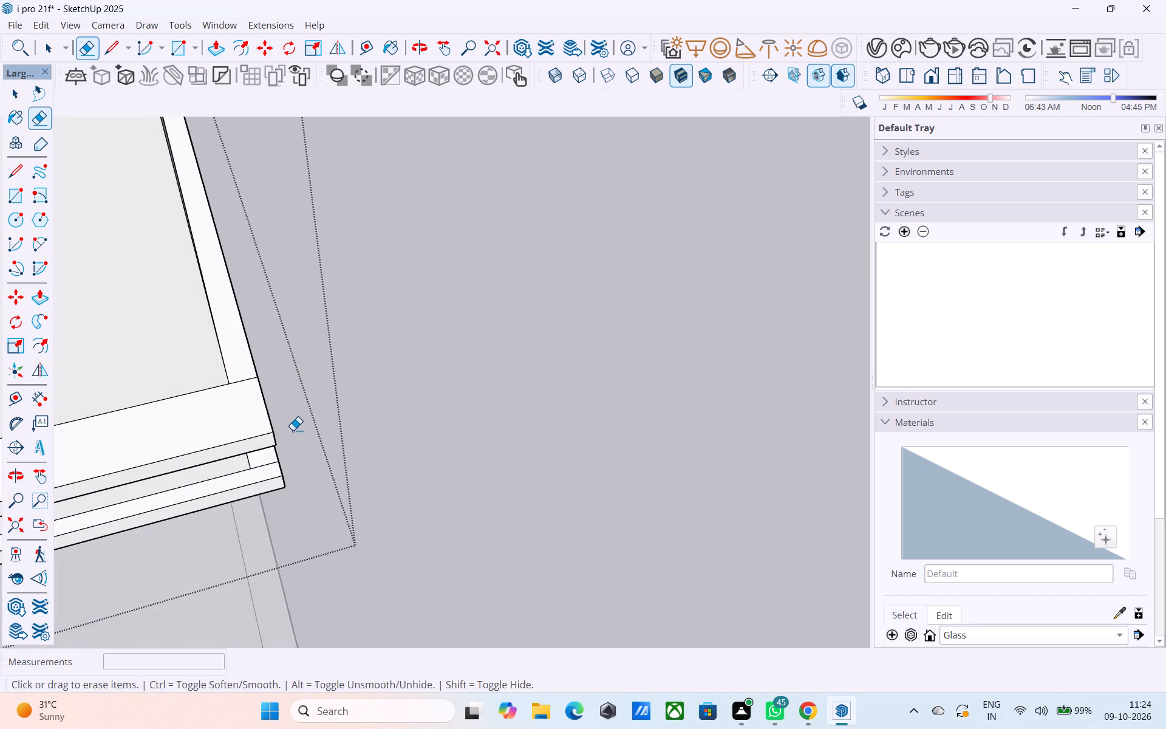
left_click(233, 380)
left_click(239, 384)
middle_click_drag(273, 459, 230, 368)
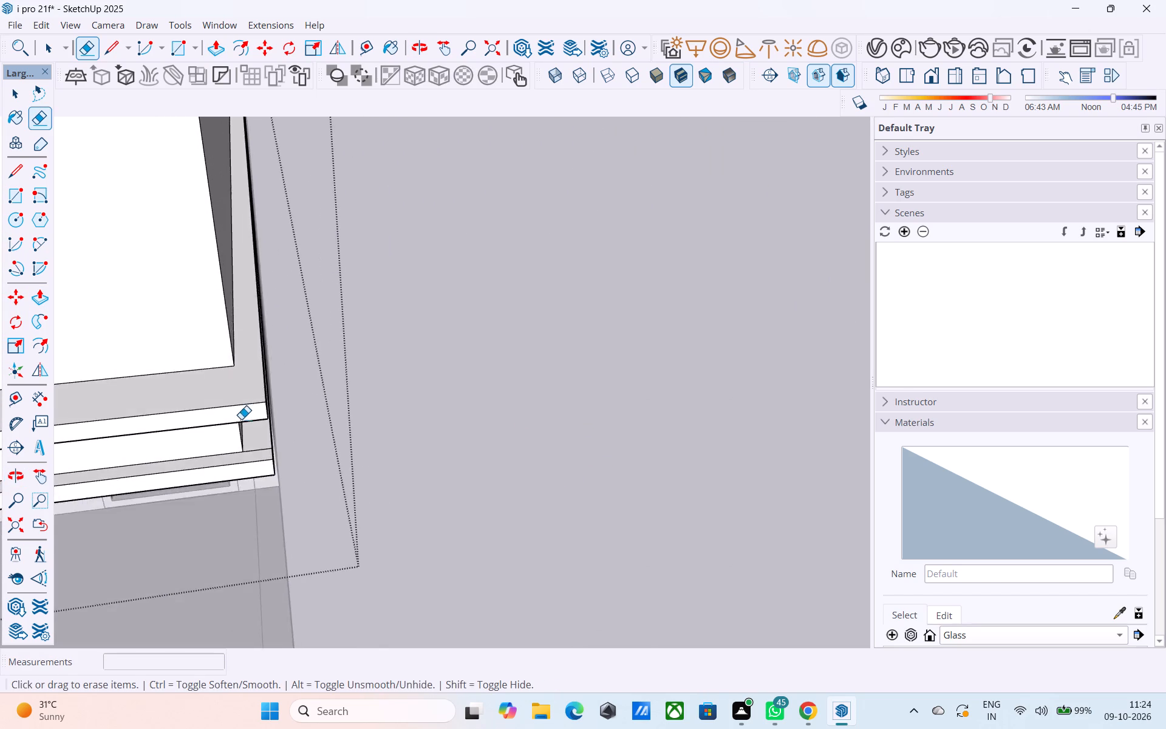
scroll(241, 419, "up", 6)
left_click(257, 464)
left_click(257, 464)
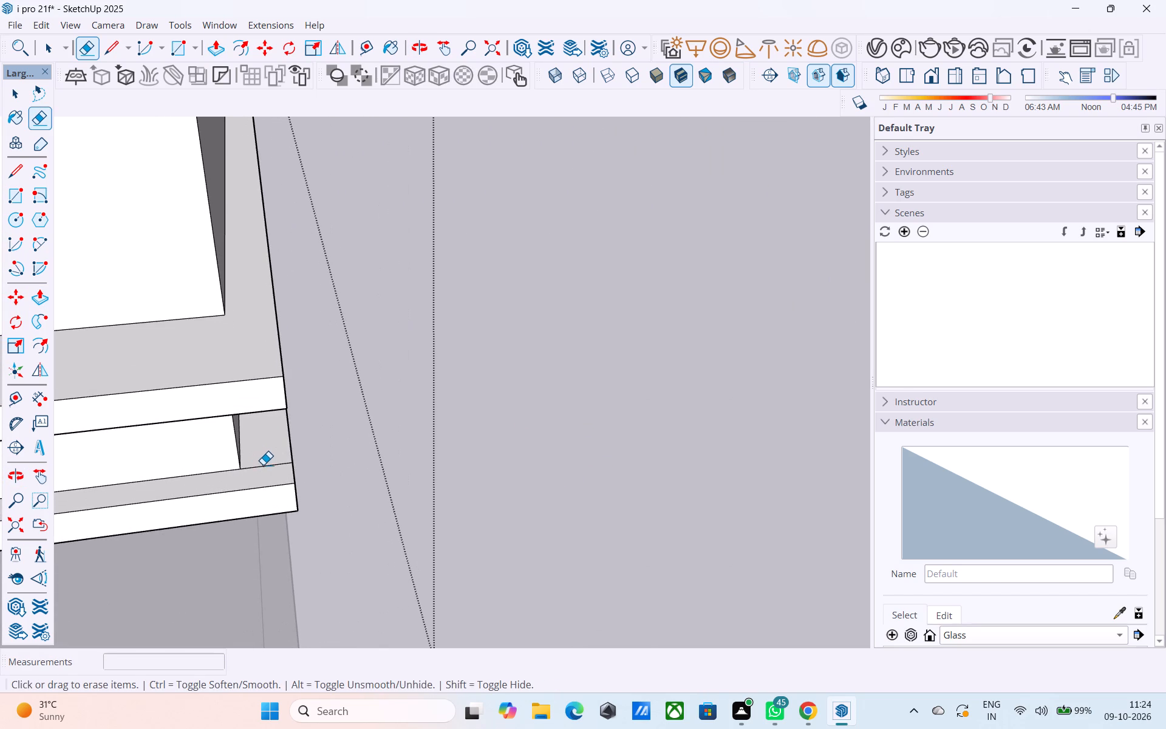
left_click_drag(263, 465, 264, 471)
Exit the parapet group and save the model.
scroll(274, 461, "down", 20)
middle_click_drag(329, 373, 309, 302)
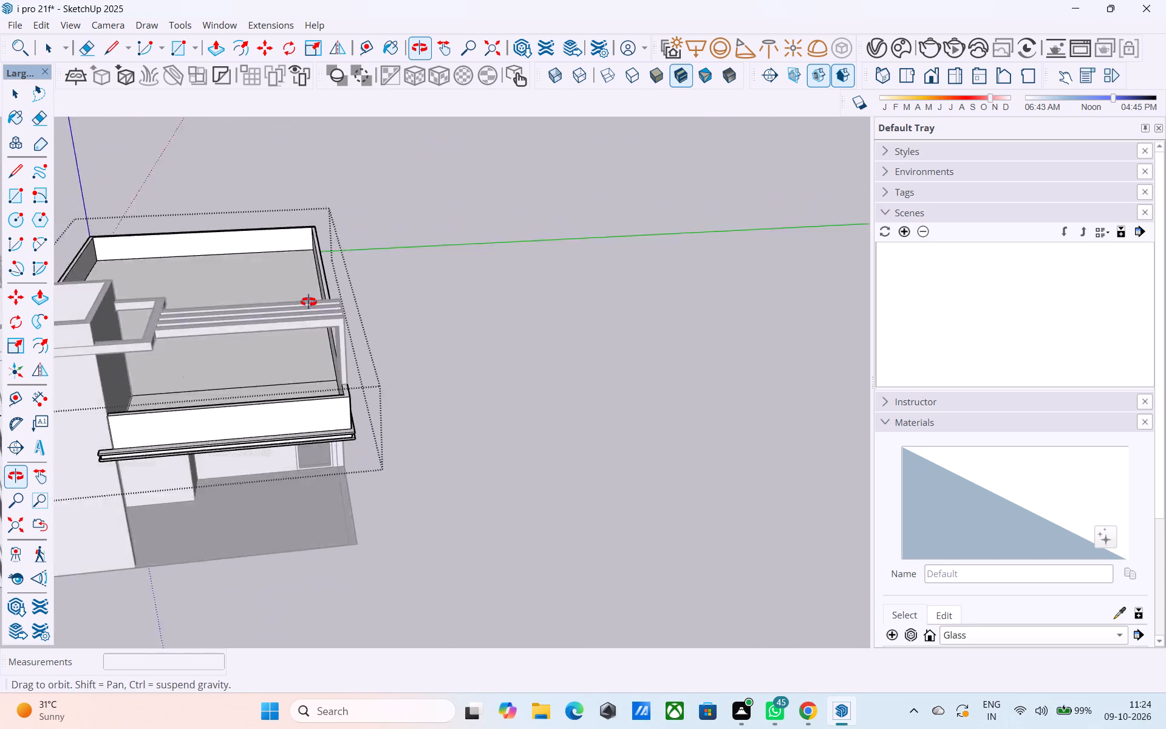
middle_click_drag(309, 302, 305, 273)
key("space")
left_click(404, 341)
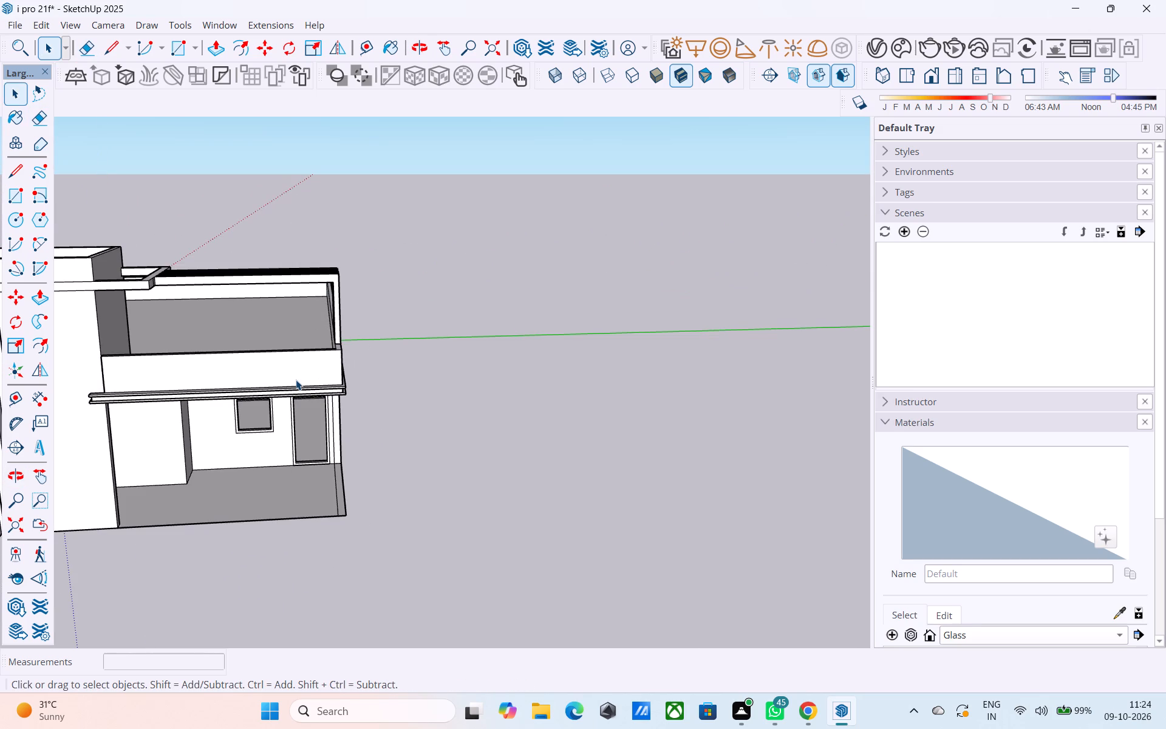
middle_click_drag(296, 380, 503, 295, "shift")
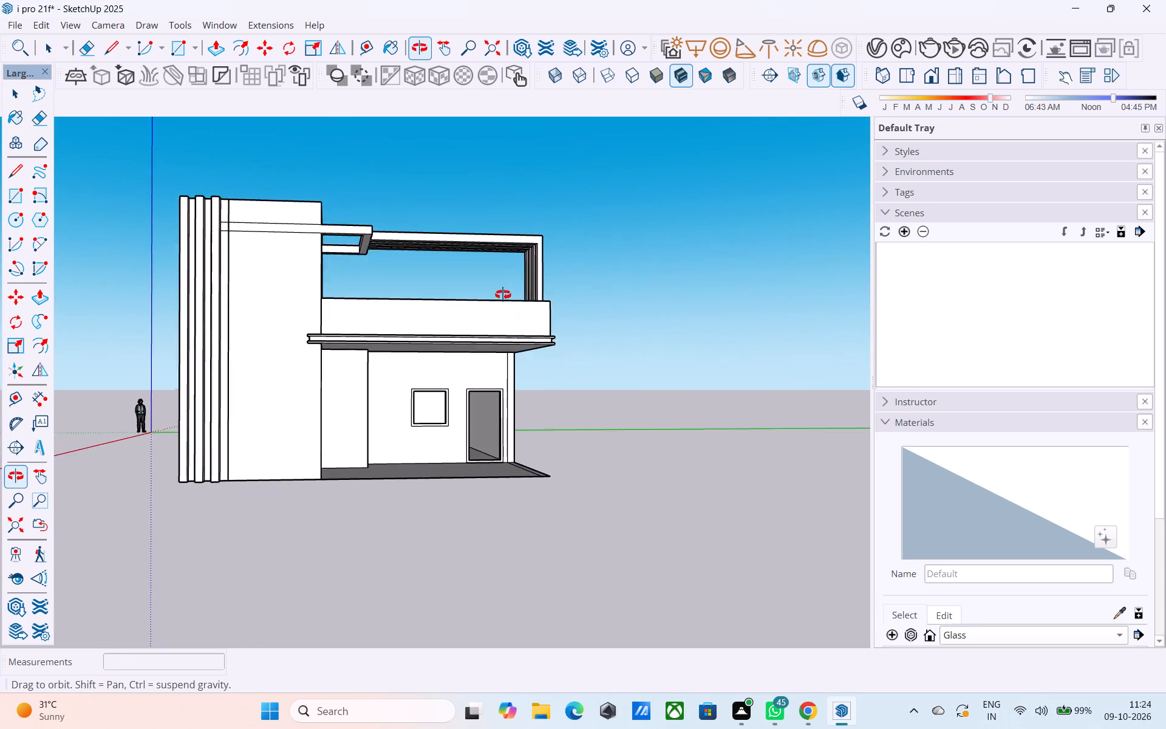
middle_click_drag(503, 295, 486, 294, "shift")
key("ctrl+s")
Open the house body group and push the side face of the projecting porch wall slightly inward.
middle_click_drag(387, 359, 401, 383)
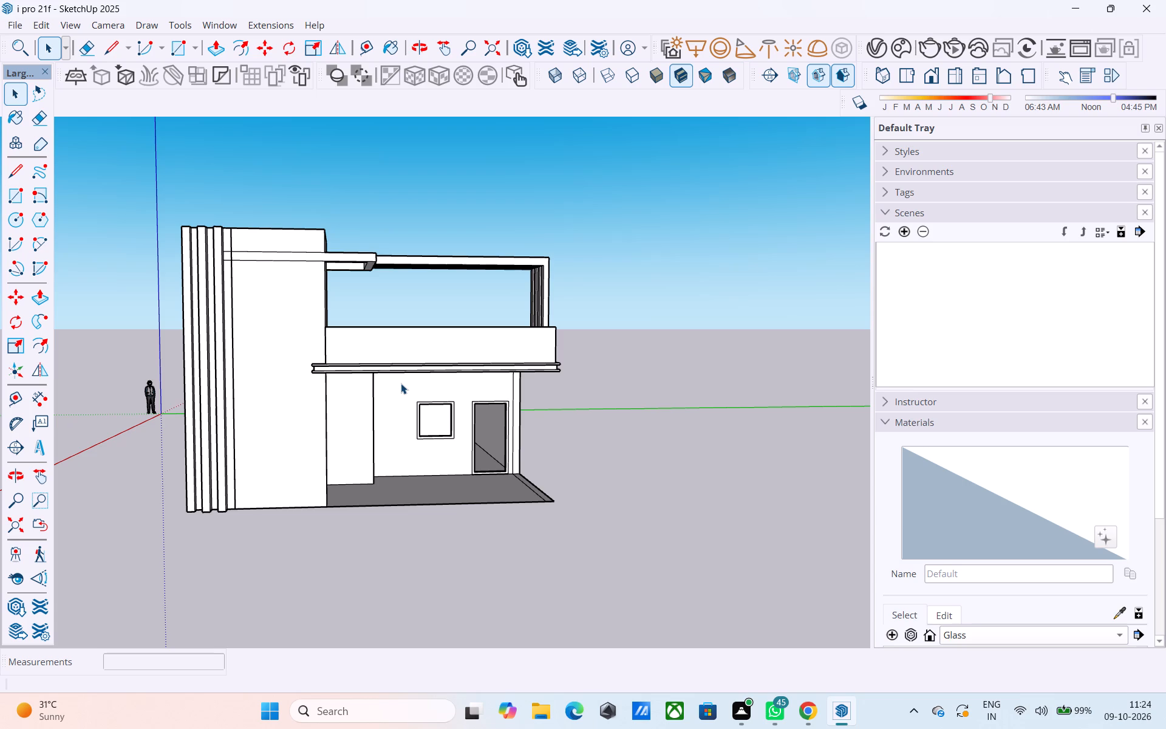
middle_click_drag(330, 433, 170, 461)
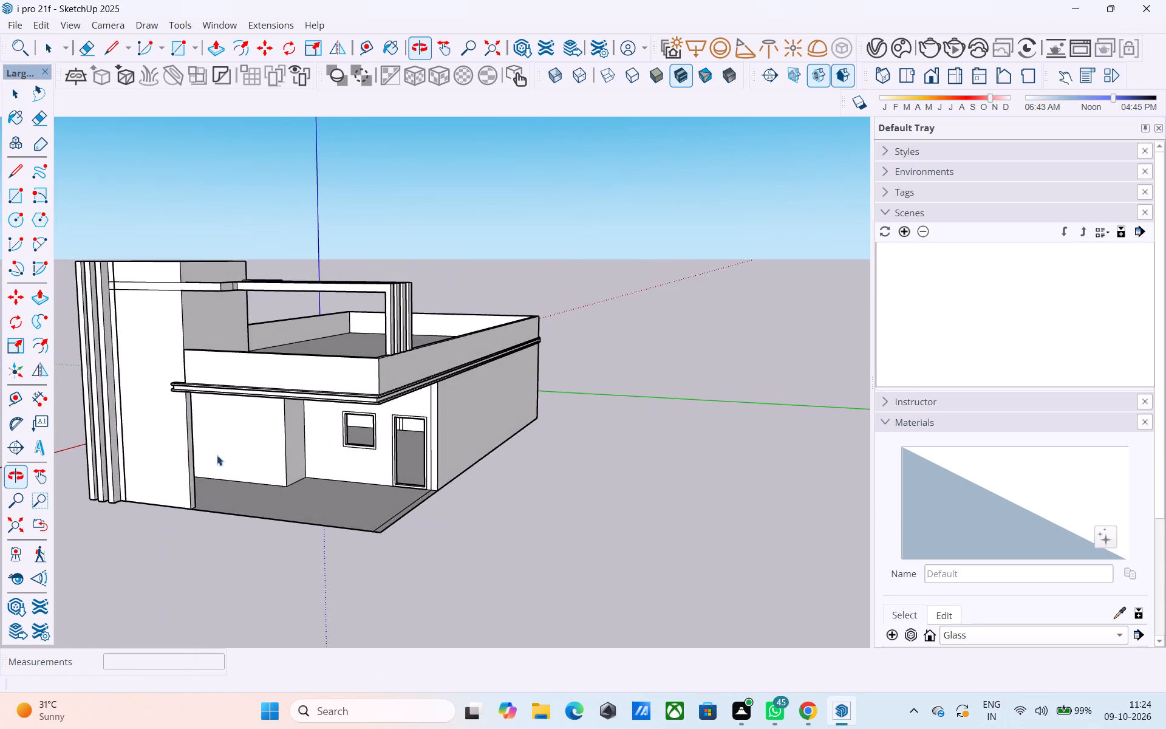
scroll(302, 451, "up", 1)
scroll(302, 451, "down", 1)
scroll(302, 451, "up", 8)
middle_click_drag(263, 453, 166, 446)
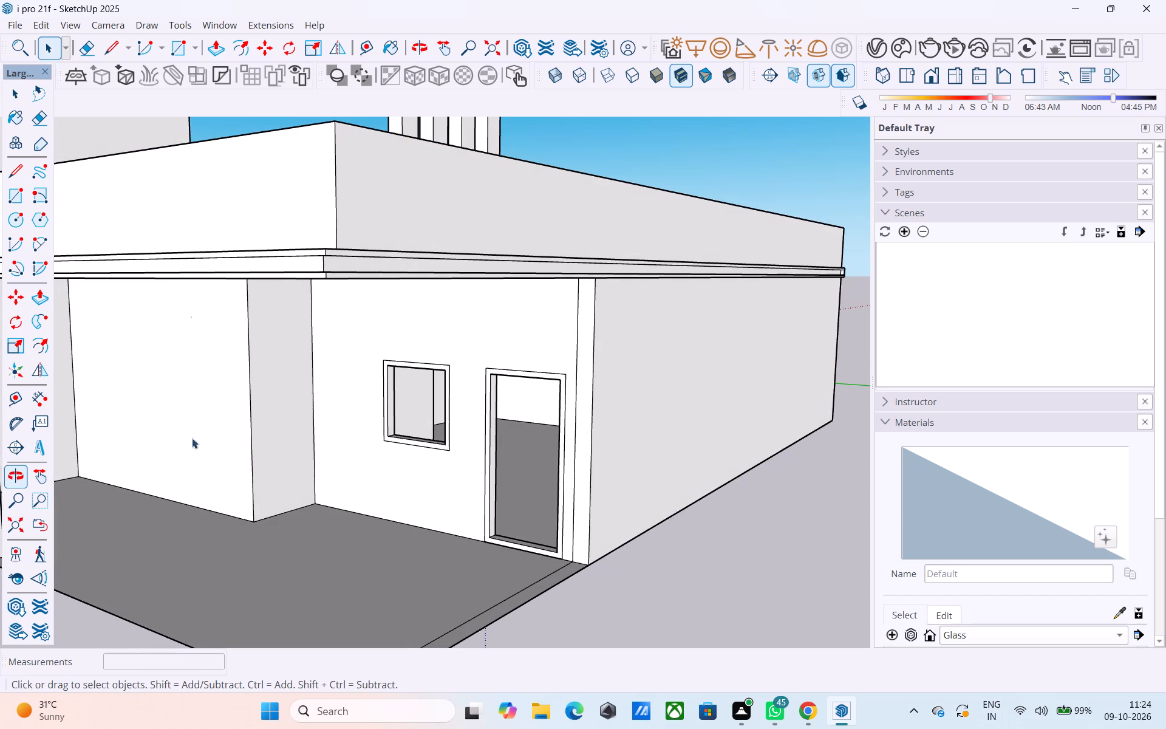
left_click(280, 417)
triple_click(280, 417)
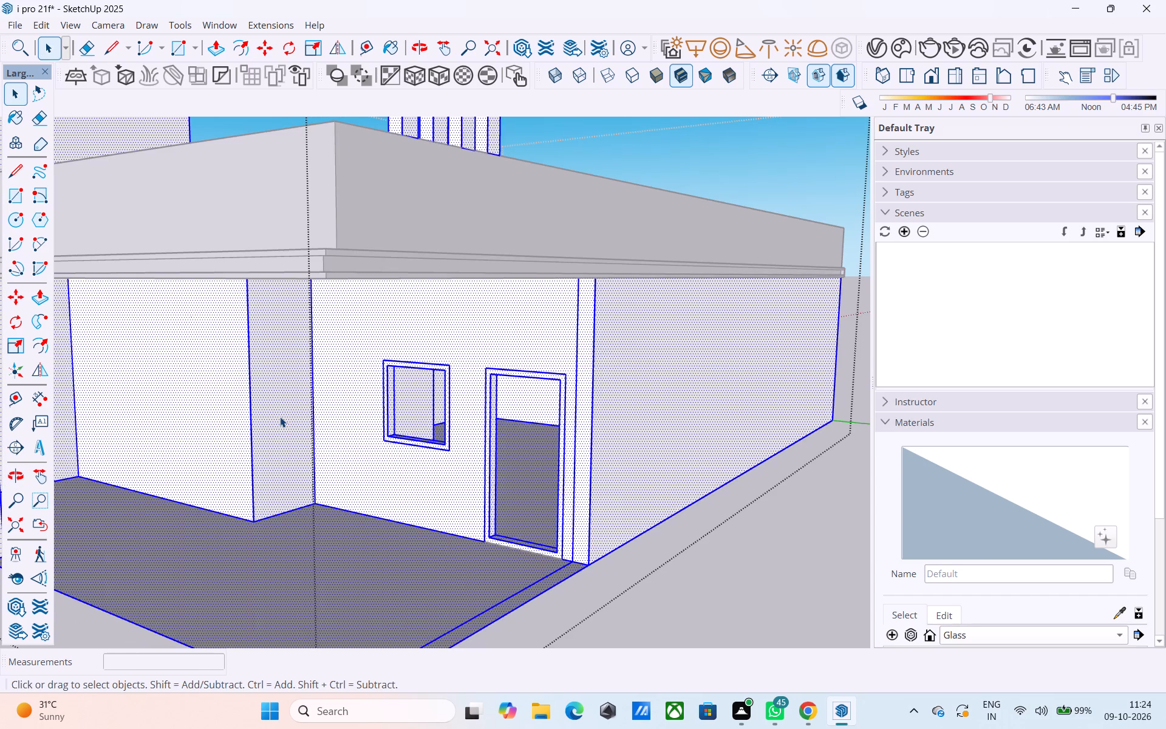
left_click(280, 417)
key("p")
left_click(279, 412)
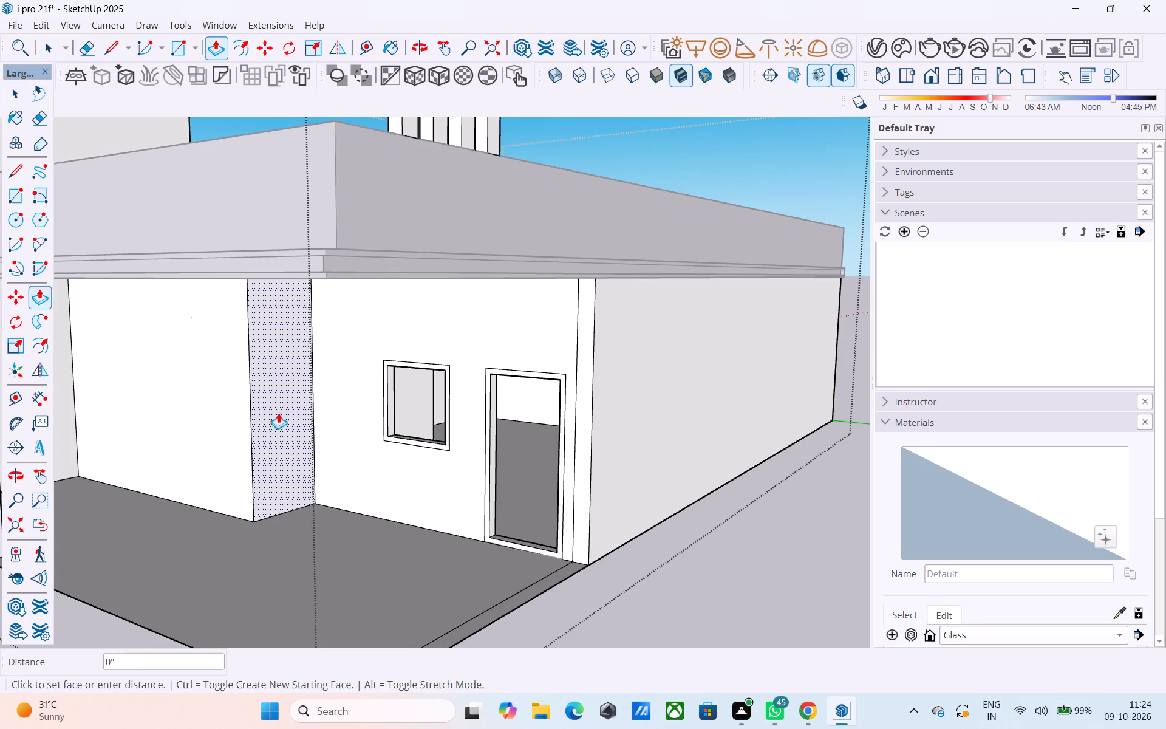
left_click(193, 389)
left_click(274, 395)
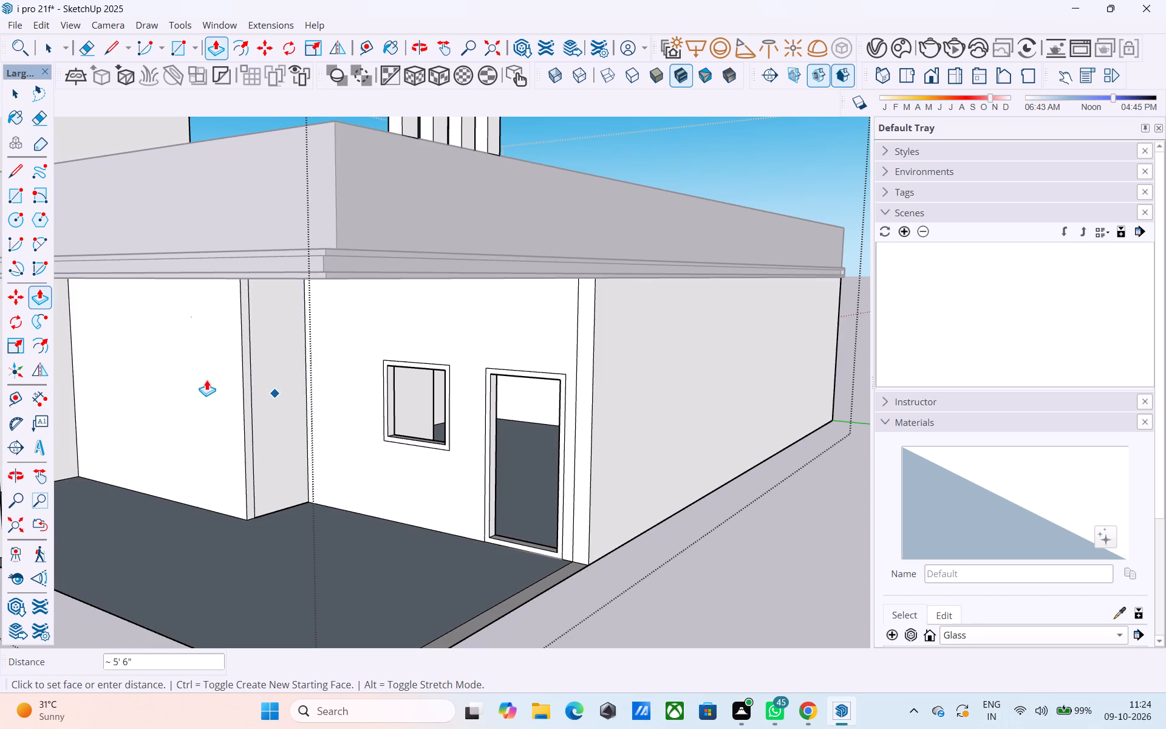
key("space")
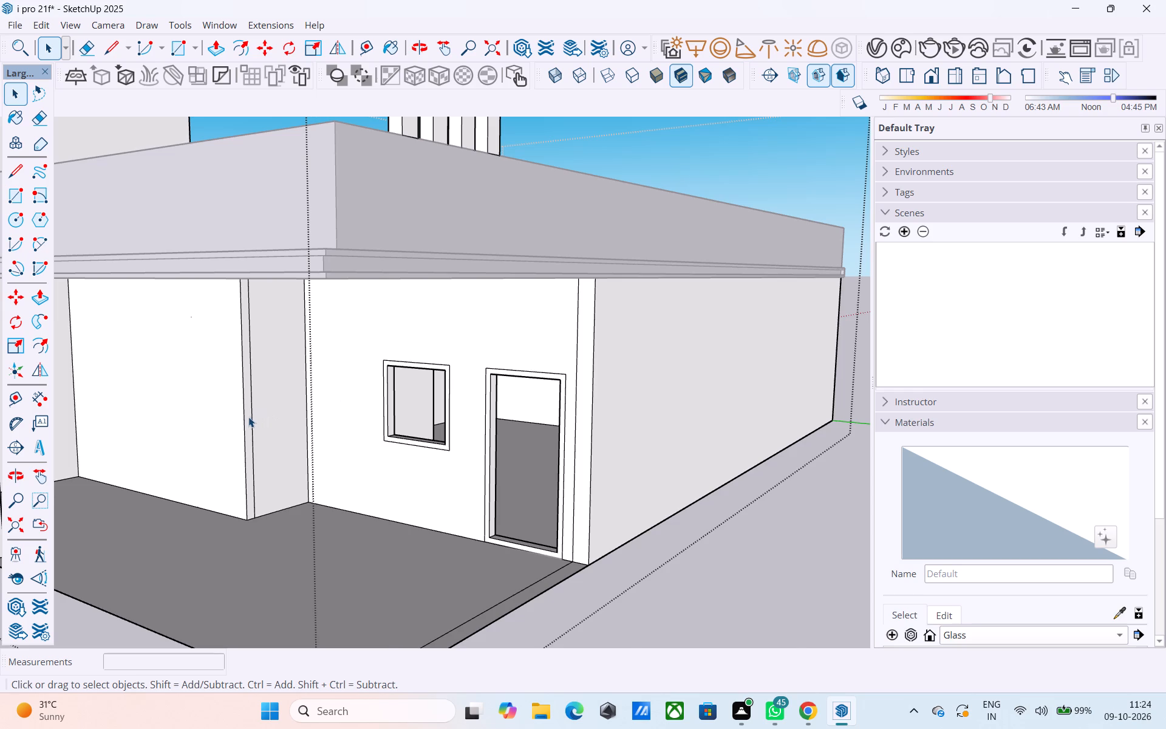
Push the narrow strip face at the projecting porch wall's front corner inward along the wall by 4' 1 1/2".
scroll(248, 417, "up", 3)
left_click(248, 417)
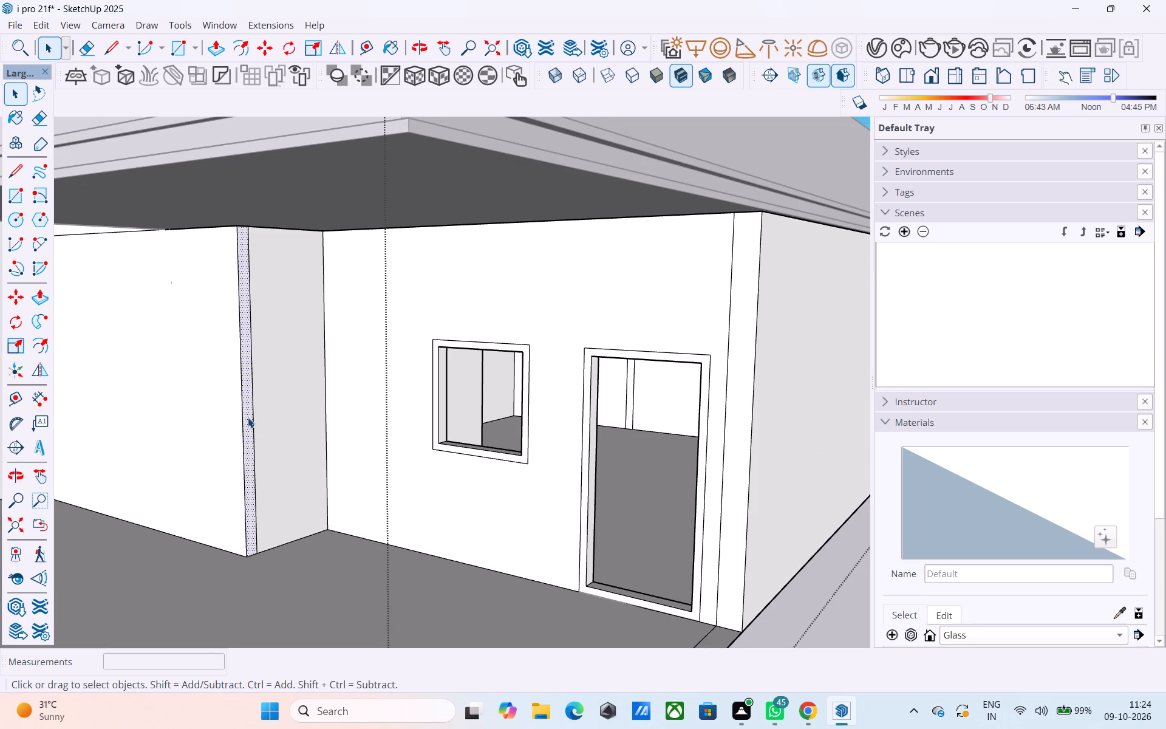
key("p")
left_click(248, 417)
scroll(220, 411, "up", 1)
scroll(220, 412, "down", 8)
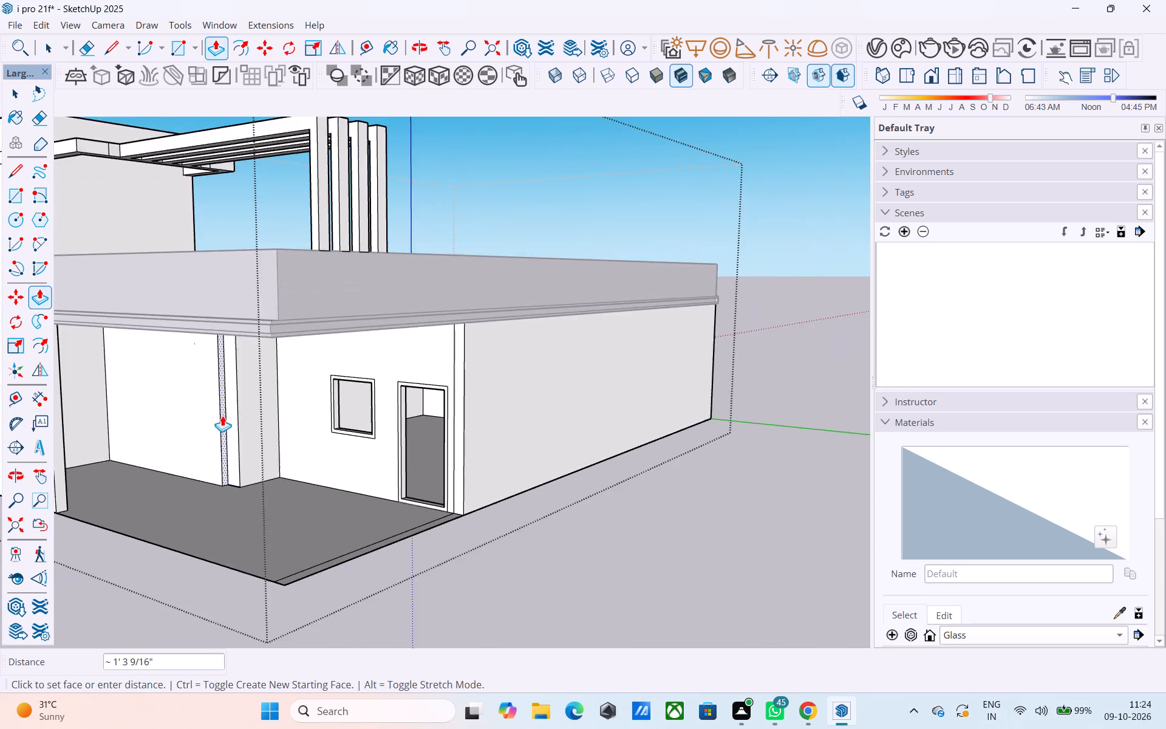
scroll(222, 416, "down", 3)
left_click(101, 440)
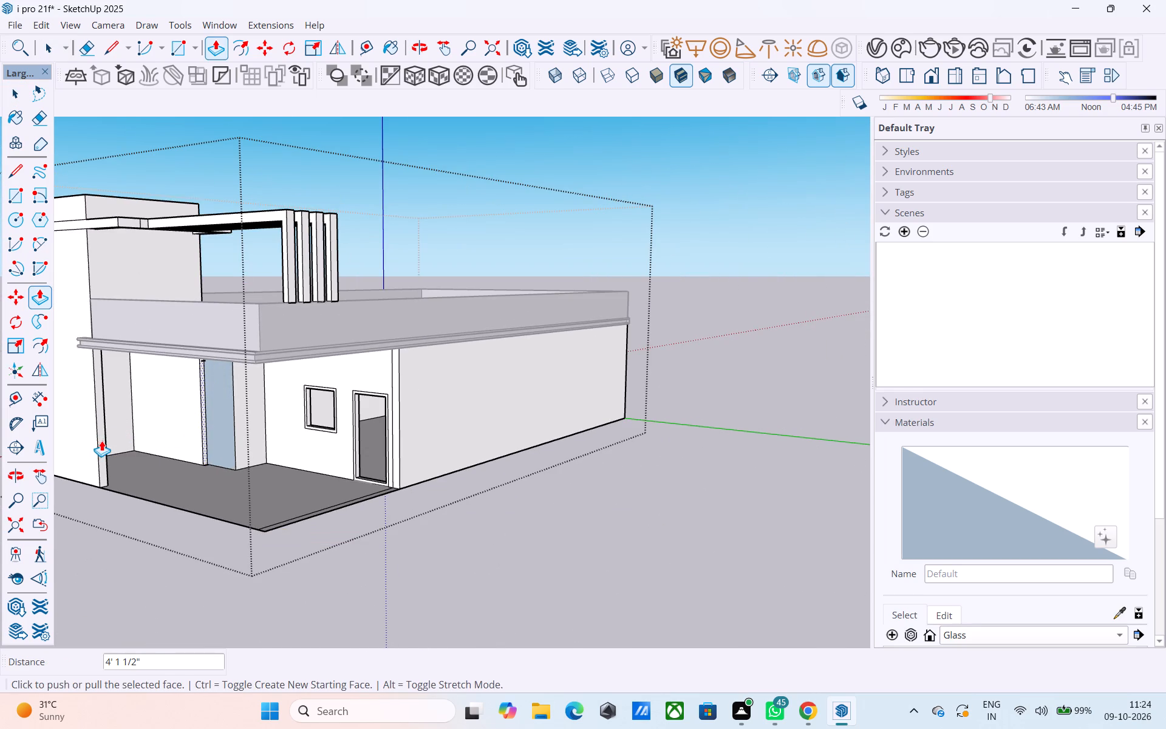
middle_click_drag(232, 420, 462, 400)
middle_click_drag(340, 405, 271, 442)
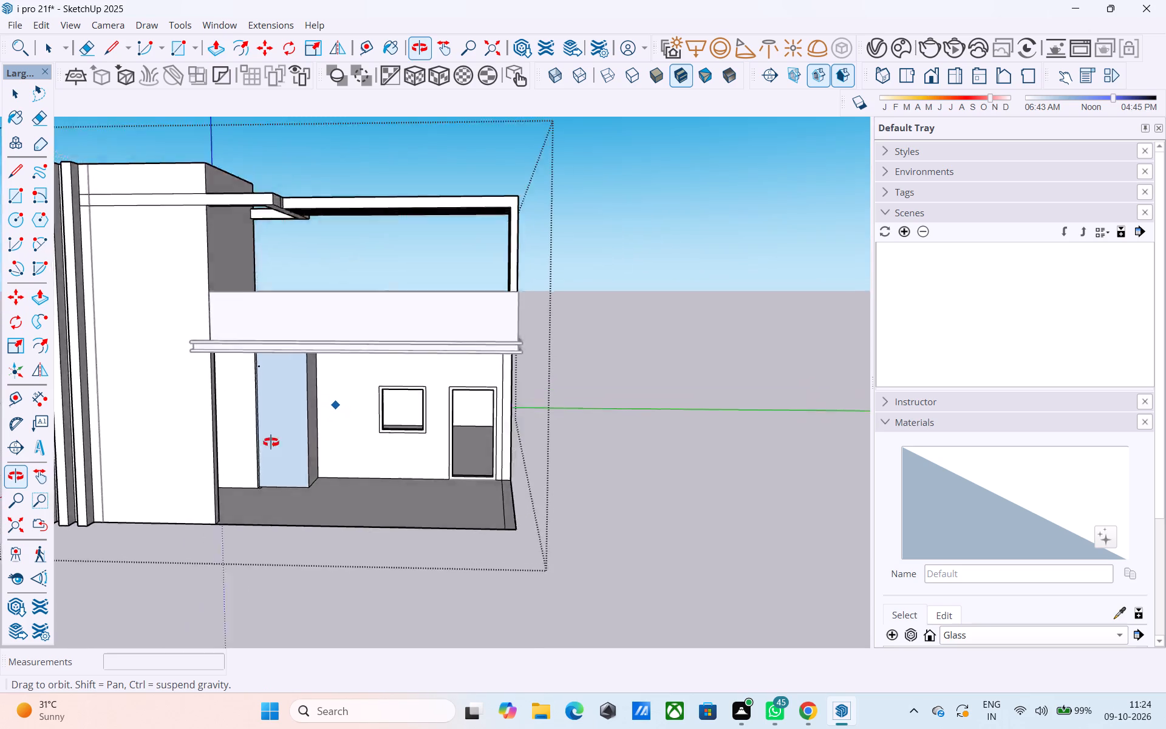
middle_click_drag(271, 442, 242, 425)
scroll(245, 425, "up", 4)
key("space")
middle_click_drag(316, 422, 284, 417)
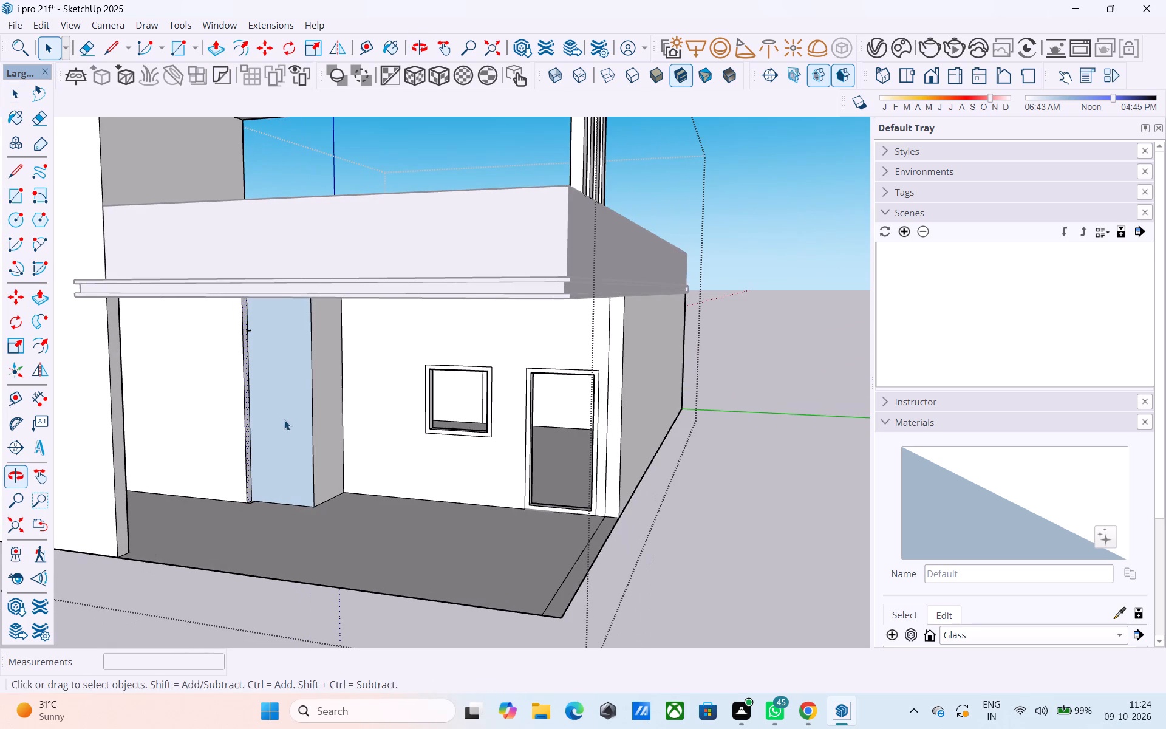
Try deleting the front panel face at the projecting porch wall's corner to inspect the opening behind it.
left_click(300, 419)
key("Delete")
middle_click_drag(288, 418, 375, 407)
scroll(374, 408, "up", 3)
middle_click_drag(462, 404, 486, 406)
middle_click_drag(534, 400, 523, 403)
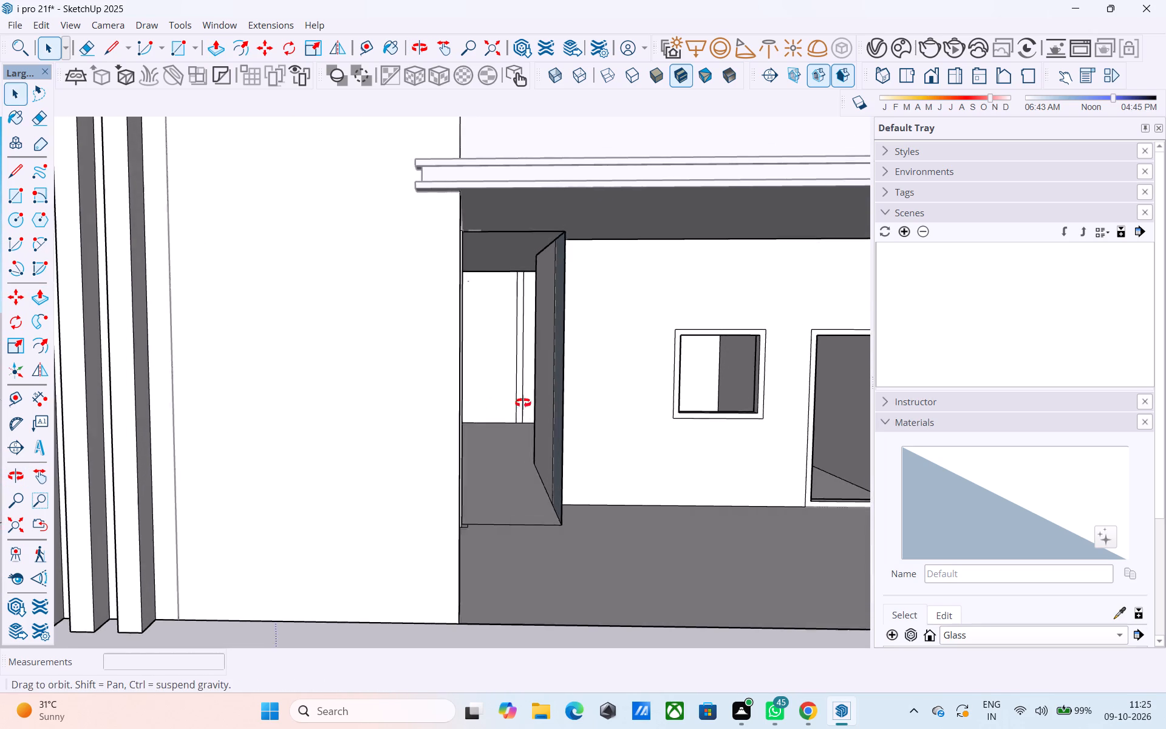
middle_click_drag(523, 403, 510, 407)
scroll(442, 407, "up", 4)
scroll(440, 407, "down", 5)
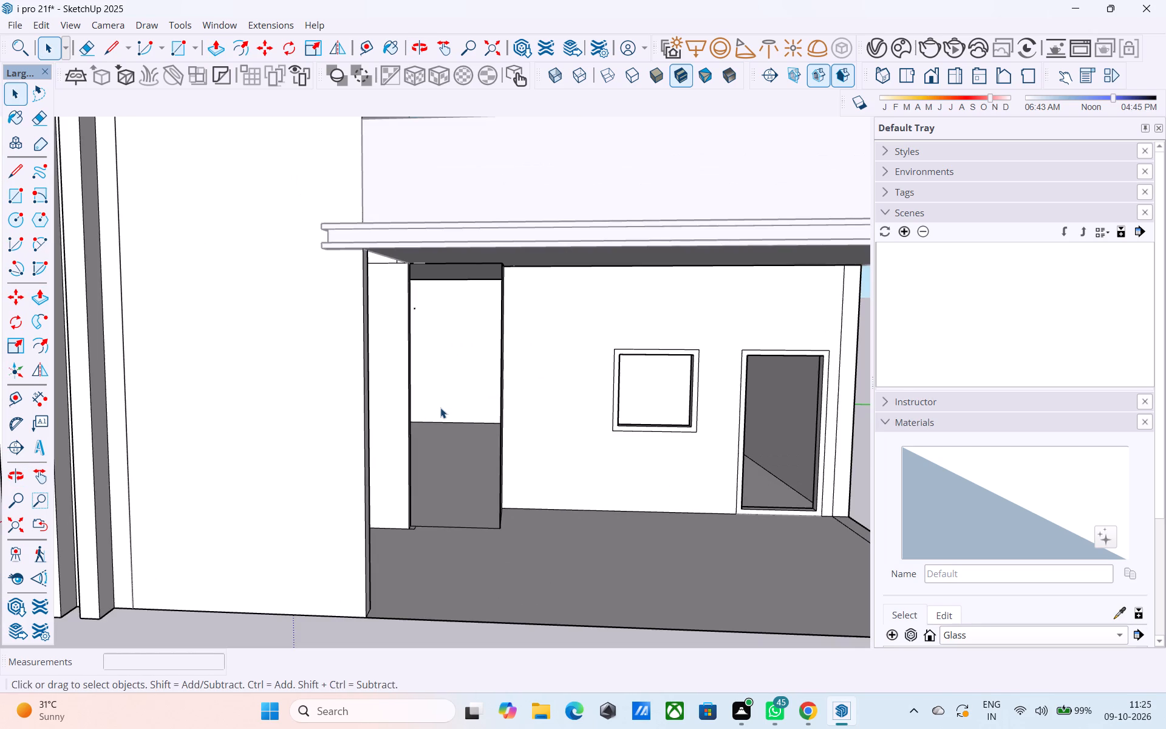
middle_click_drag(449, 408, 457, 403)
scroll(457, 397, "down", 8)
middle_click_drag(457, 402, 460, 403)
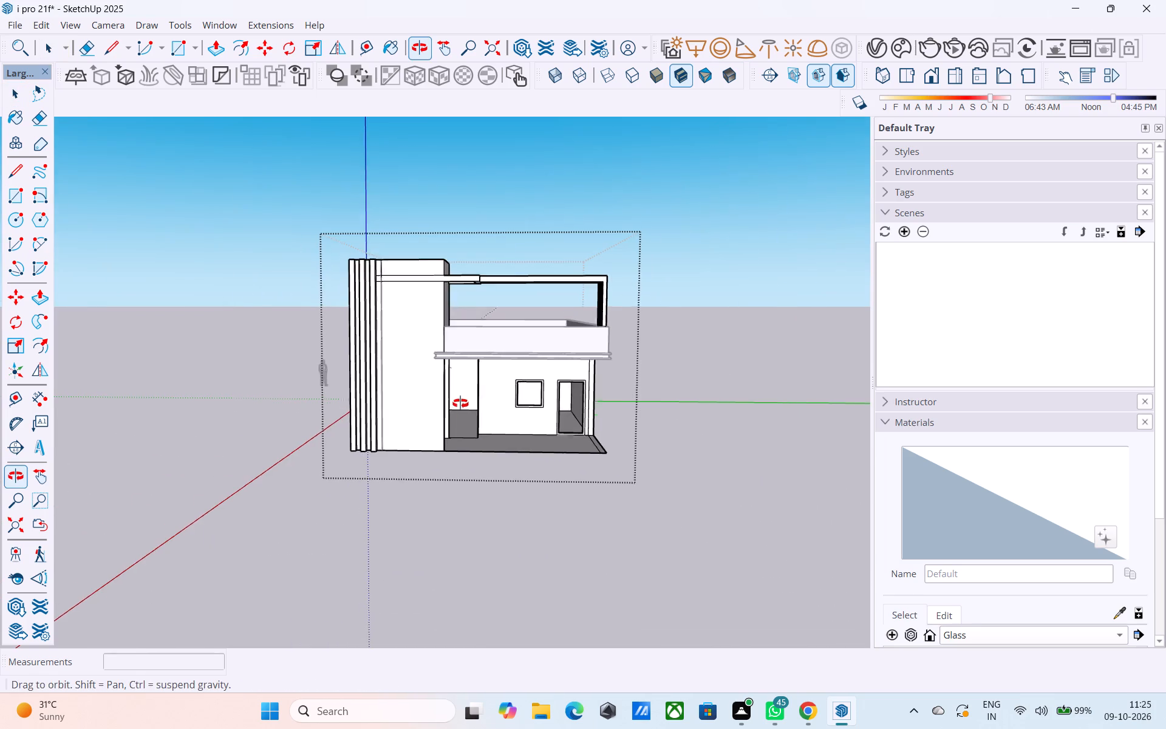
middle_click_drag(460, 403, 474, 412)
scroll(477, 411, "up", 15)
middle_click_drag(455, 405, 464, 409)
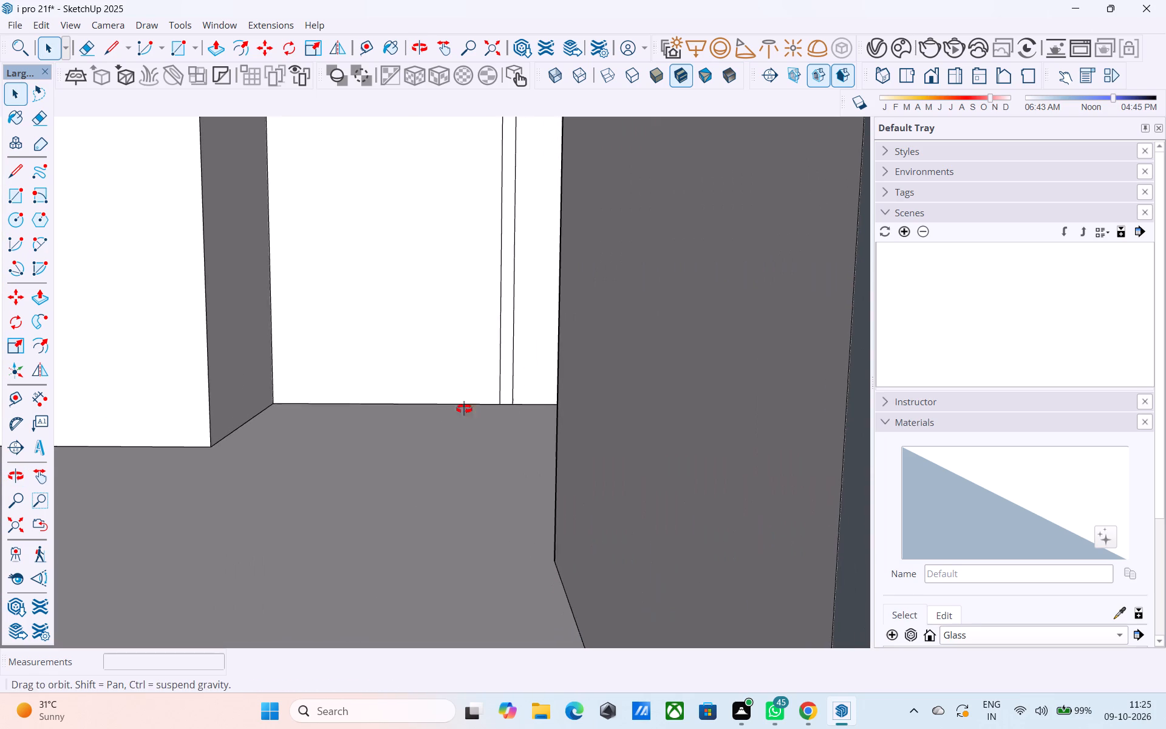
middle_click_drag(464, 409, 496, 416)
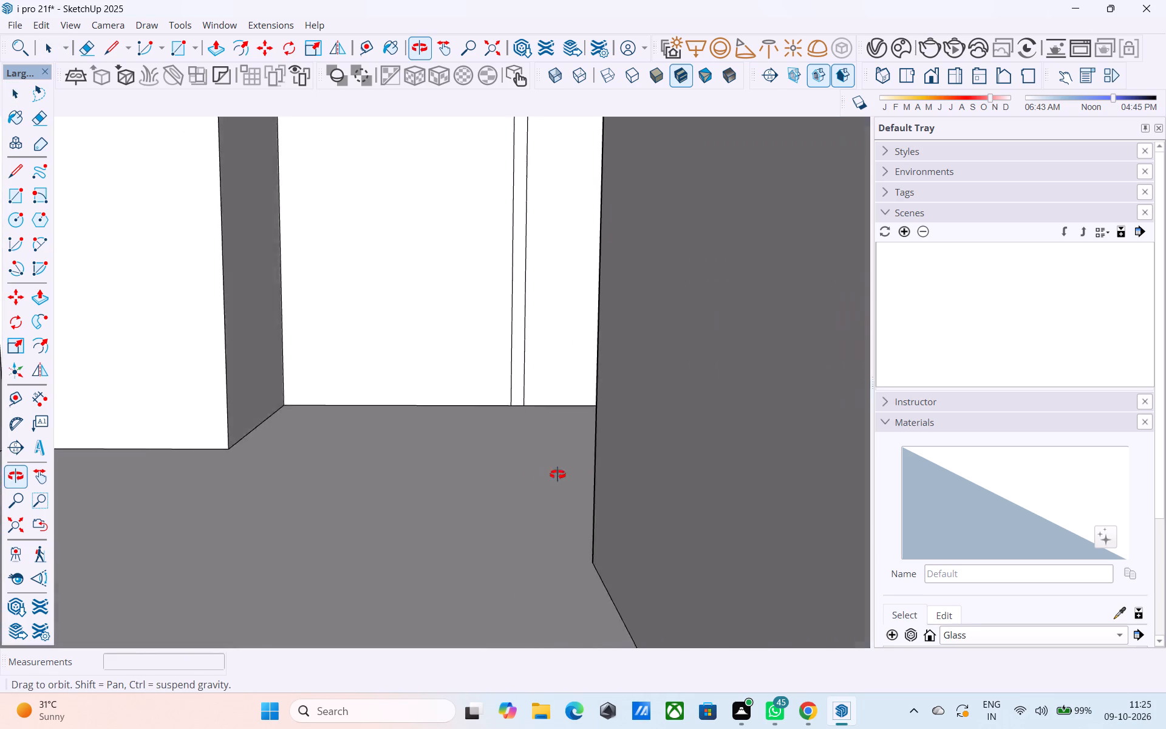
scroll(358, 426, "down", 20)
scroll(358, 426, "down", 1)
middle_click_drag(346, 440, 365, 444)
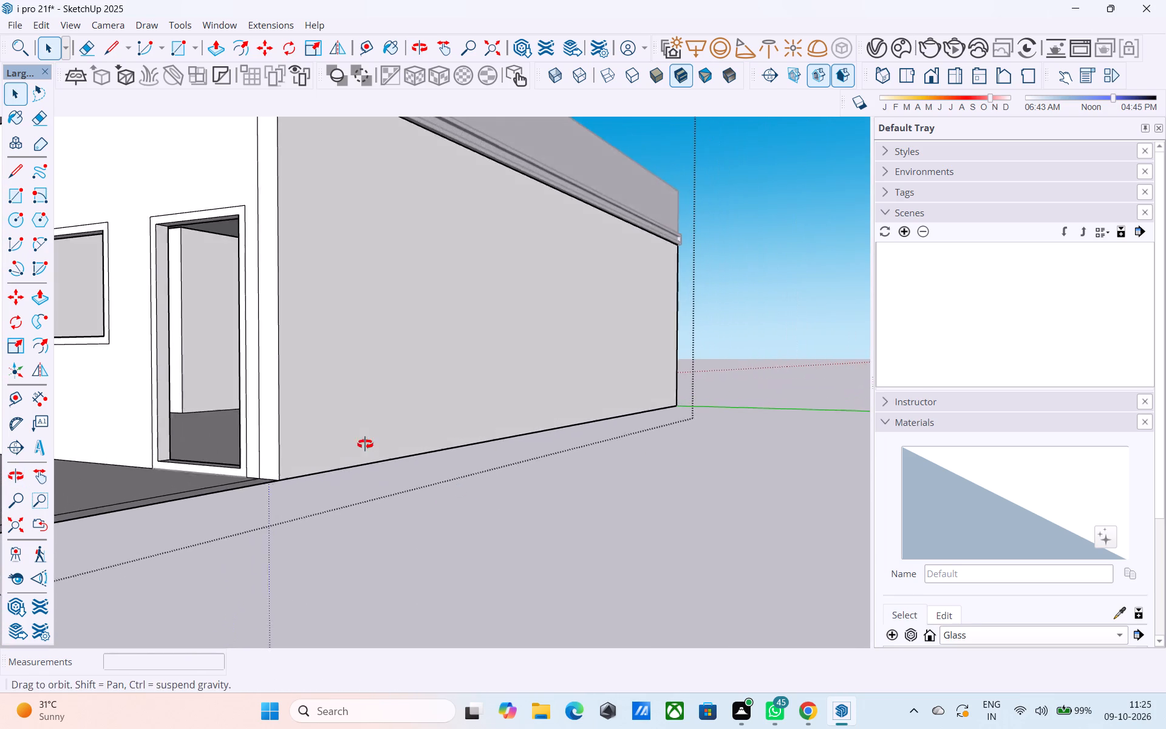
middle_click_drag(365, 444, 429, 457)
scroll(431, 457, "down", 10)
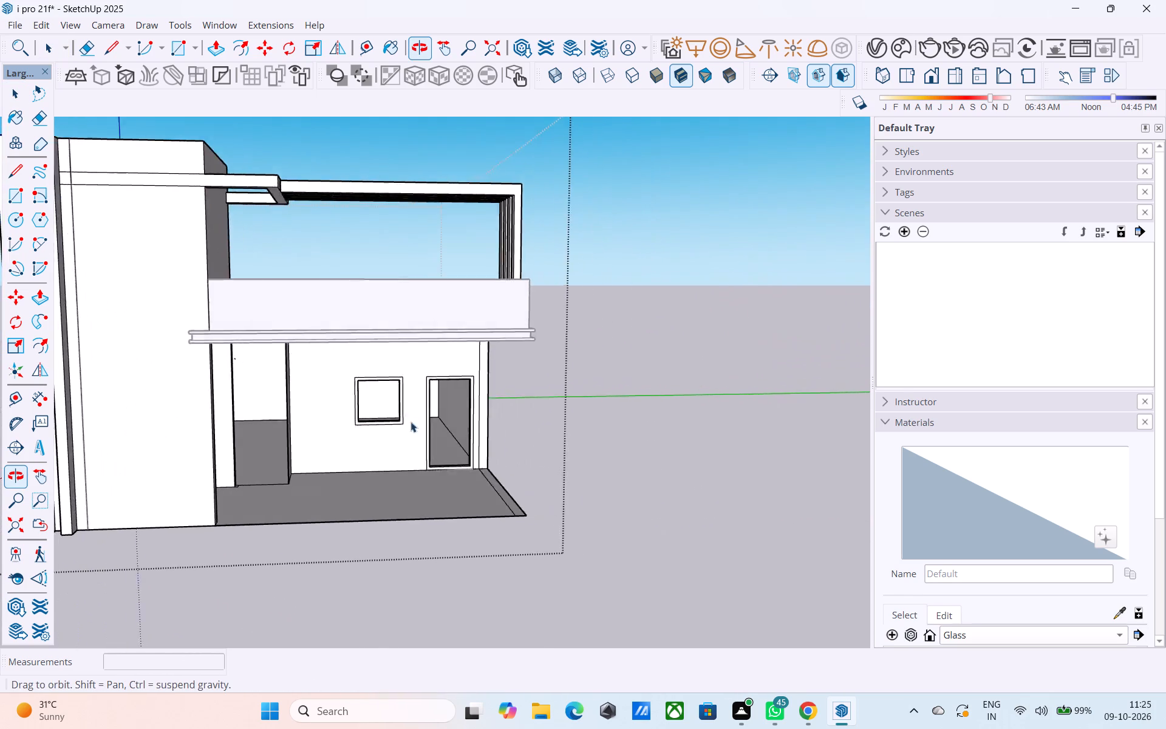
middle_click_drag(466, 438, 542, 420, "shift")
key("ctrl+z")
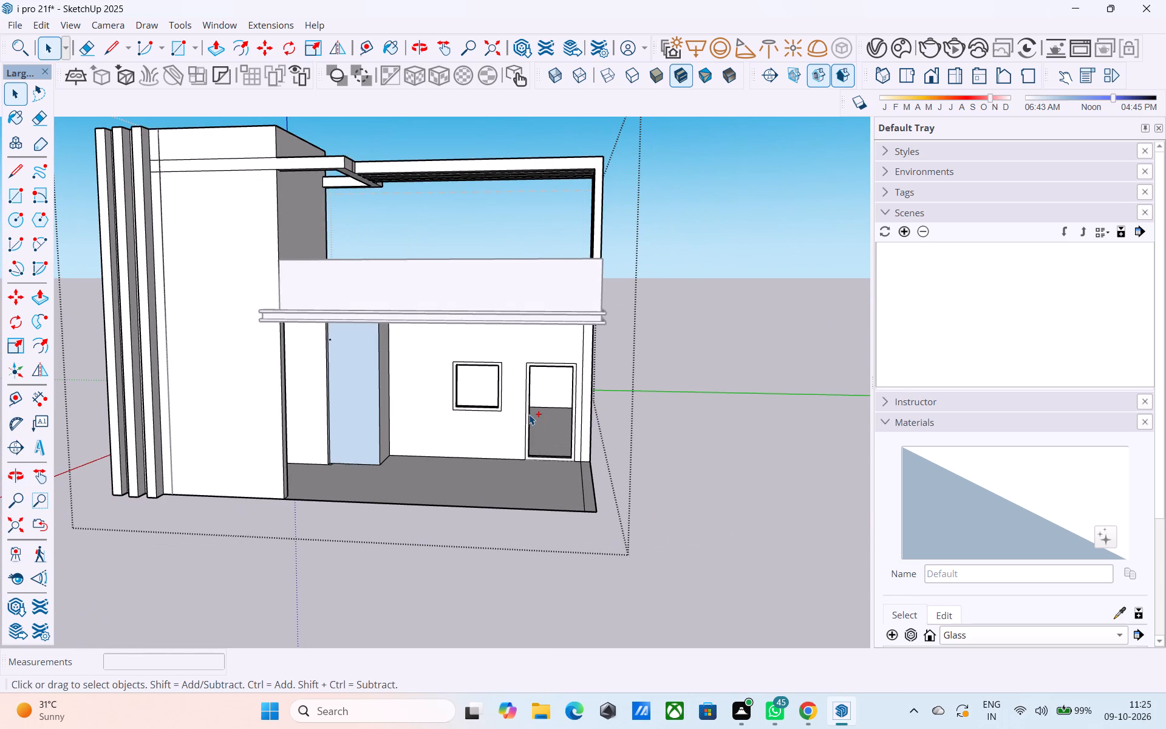
Undo the last inward push at the projecting porch wall's front corner and save the model.
key("ctrl+z")
key("ctrl+s")
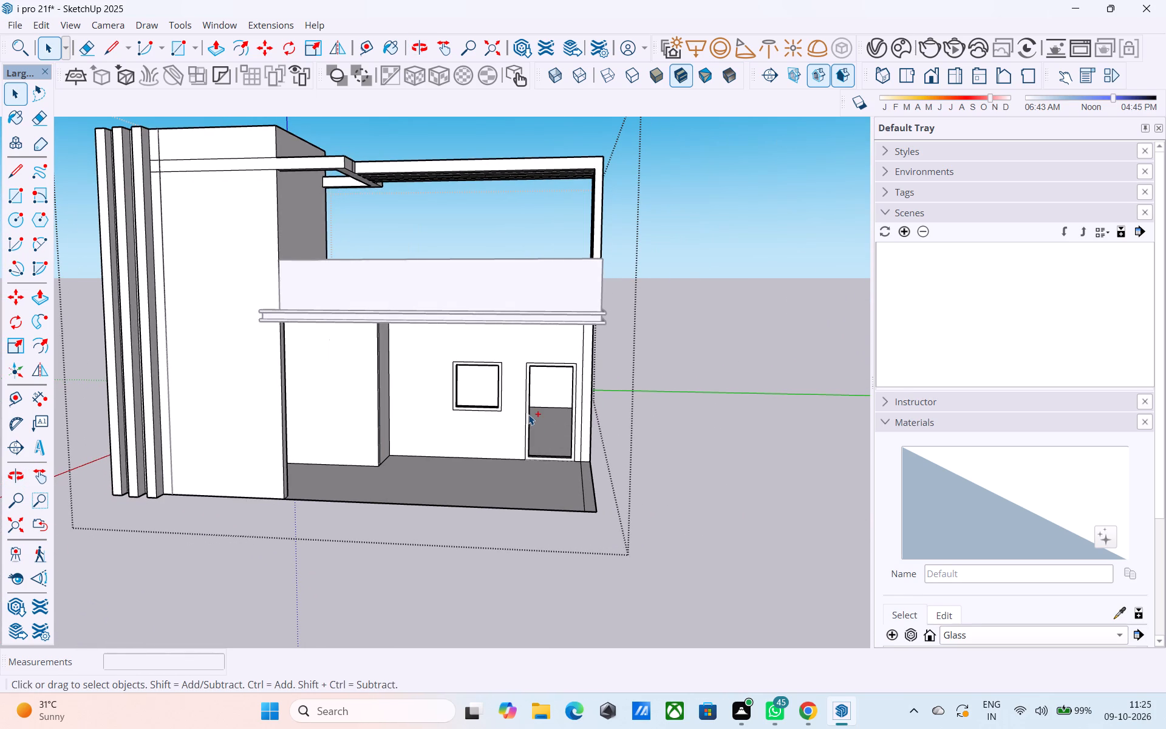
Erase the leftover vertical edge beside the projecting porch wall's front corner and exit the house body group.
middle_click_drag(521, 417, 298, 460)
scroll(322, 459, "up", 2)
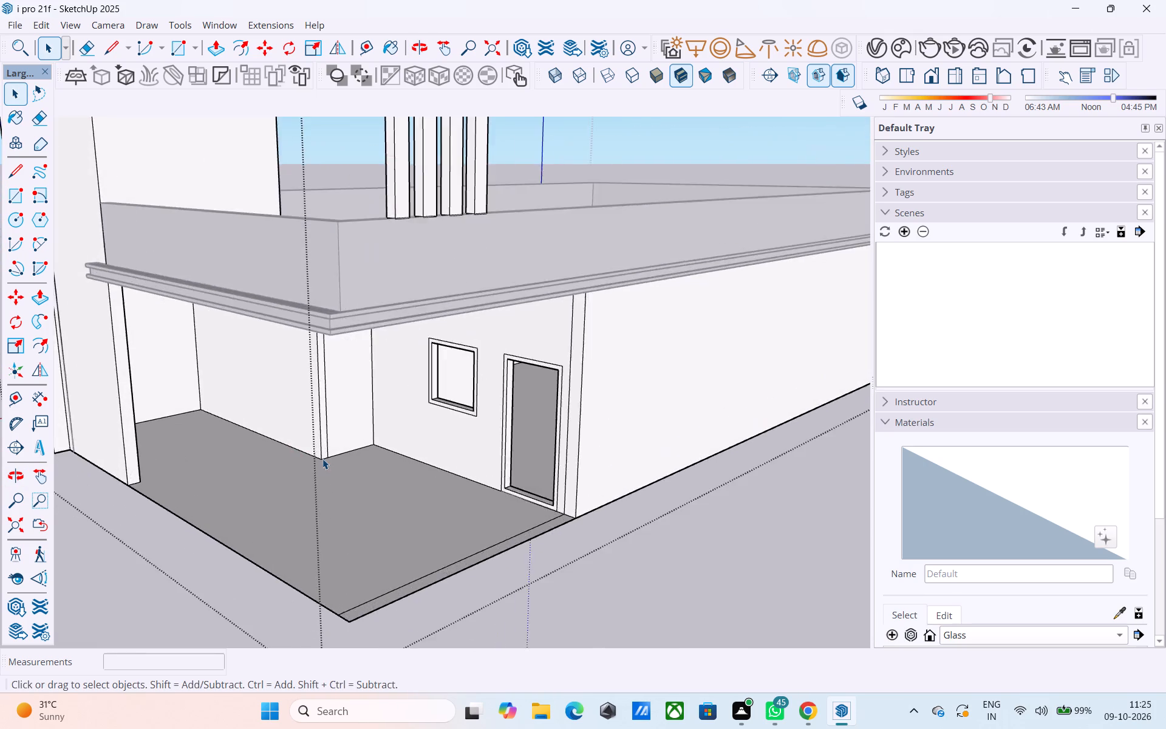
scroll(322, 459, "up", 3)
left_click(329, 444)
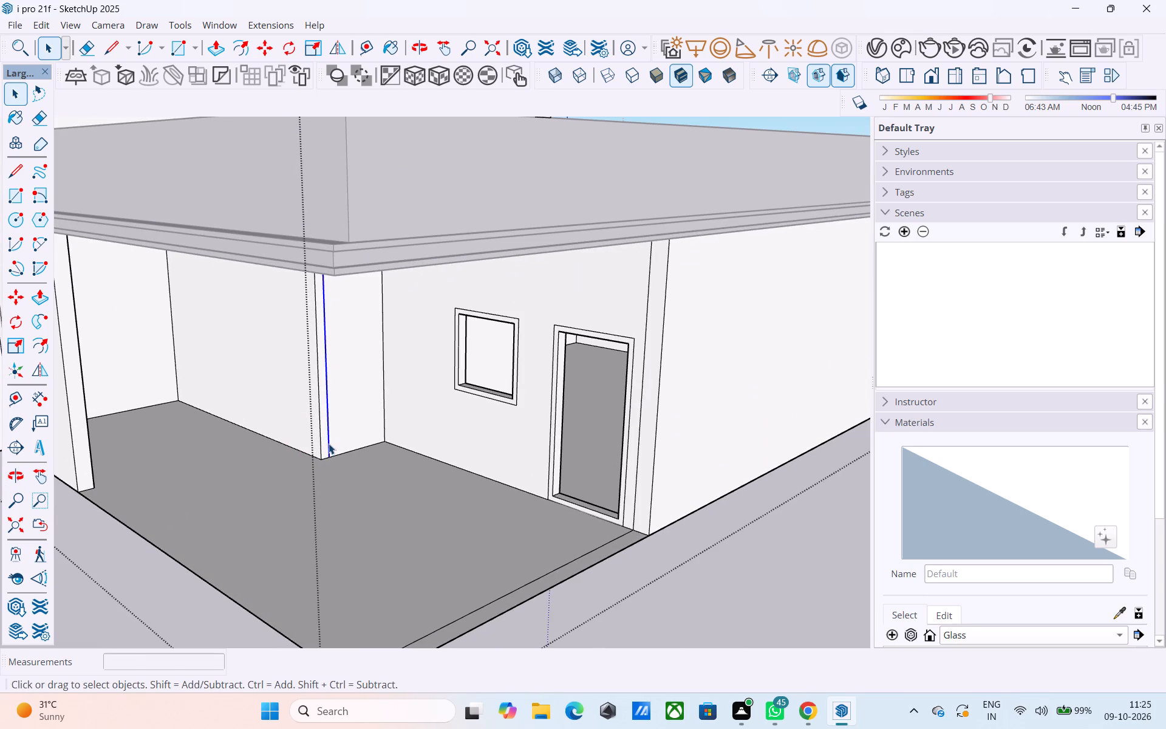
key("Delete")
scroll(281, 468, "up", 1)
middle_click_drag(276, 470, 436, 437)
scroll(435, 436, "down", 2)
scroll(435, 436, "up", 1)
scroll(435, 436, "down", 2)
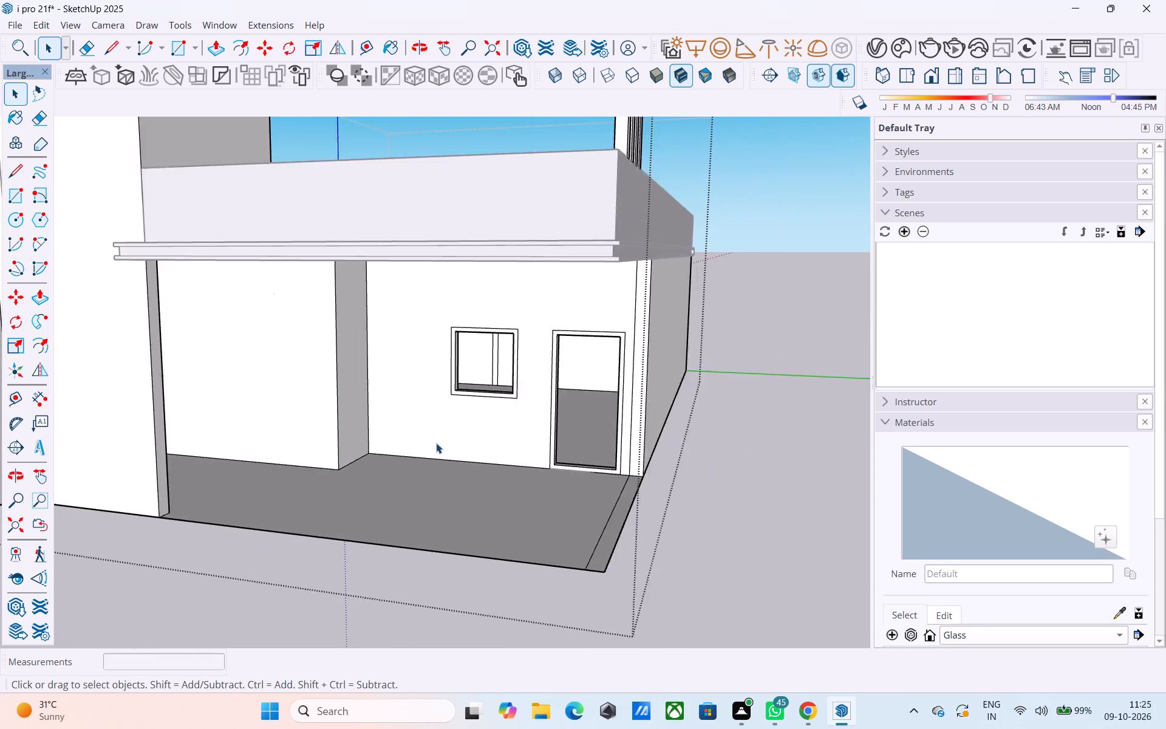
scroll(436, 443, "down", 3)
middle_click_drag(364, 465, 451, 443)
left_click(723, 422)
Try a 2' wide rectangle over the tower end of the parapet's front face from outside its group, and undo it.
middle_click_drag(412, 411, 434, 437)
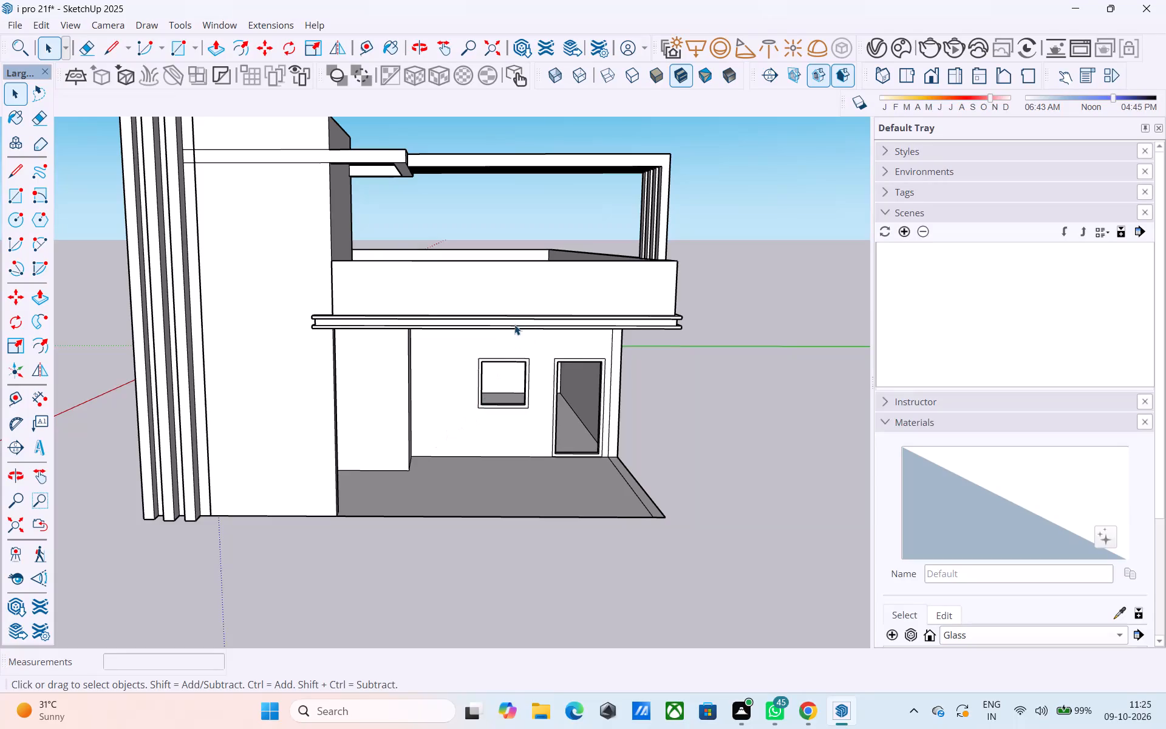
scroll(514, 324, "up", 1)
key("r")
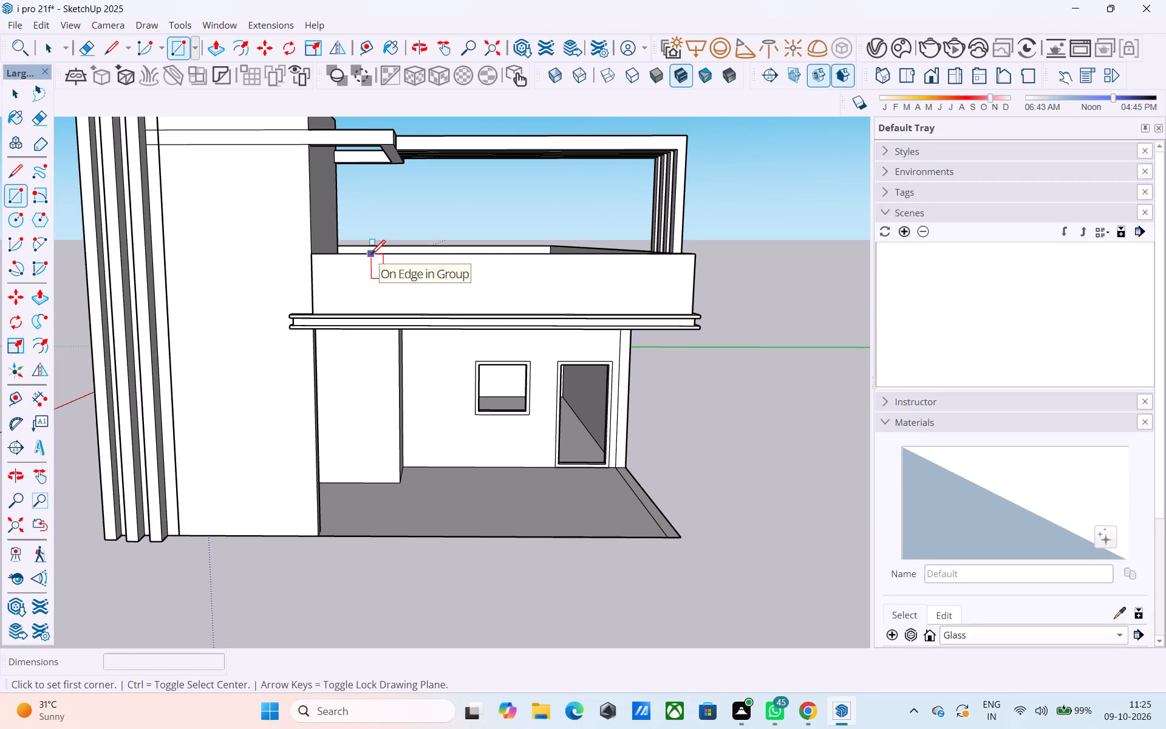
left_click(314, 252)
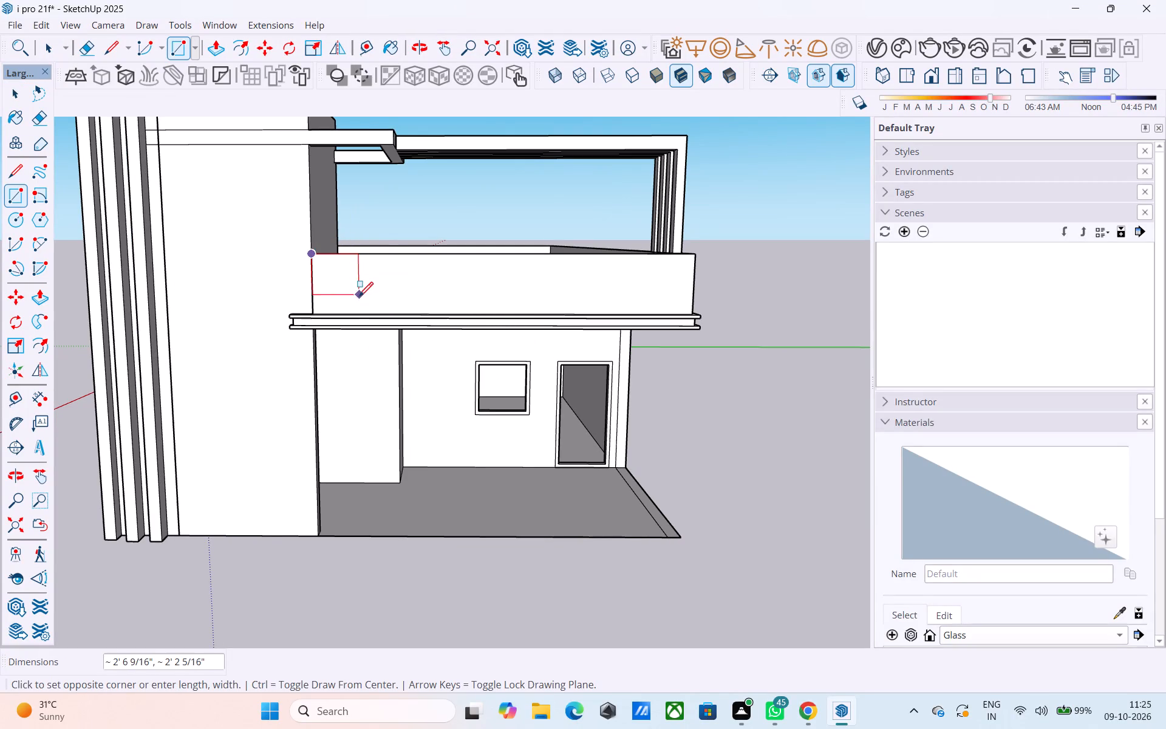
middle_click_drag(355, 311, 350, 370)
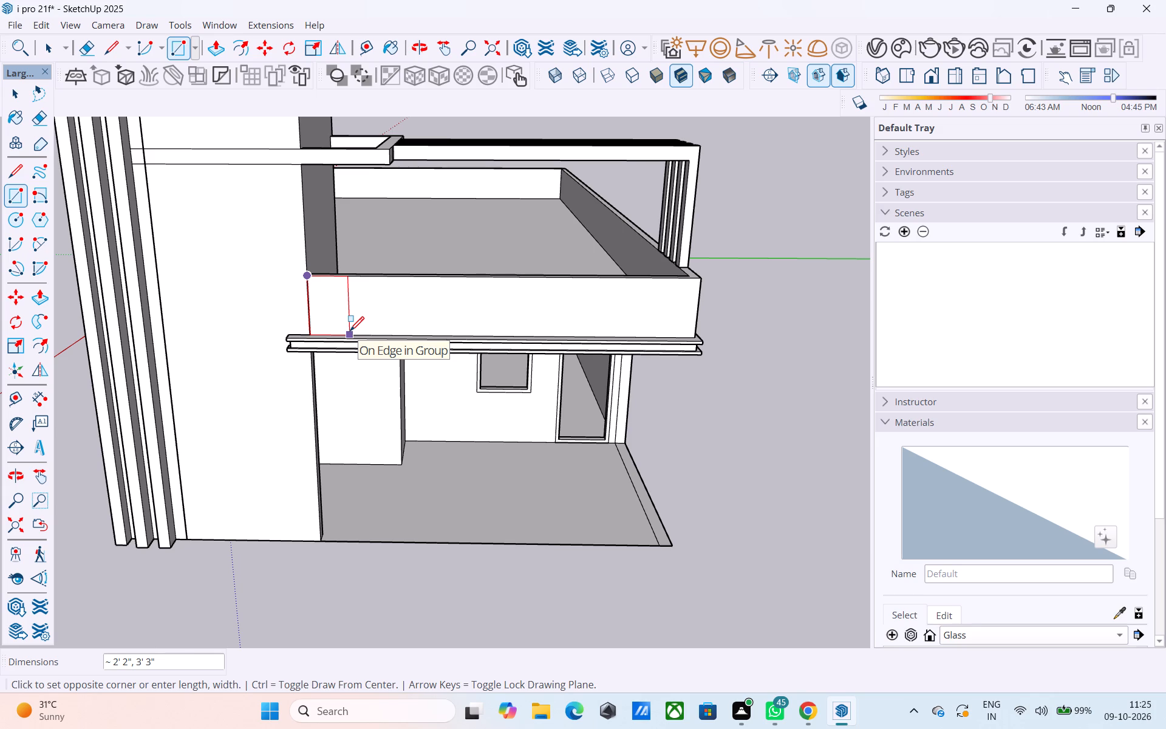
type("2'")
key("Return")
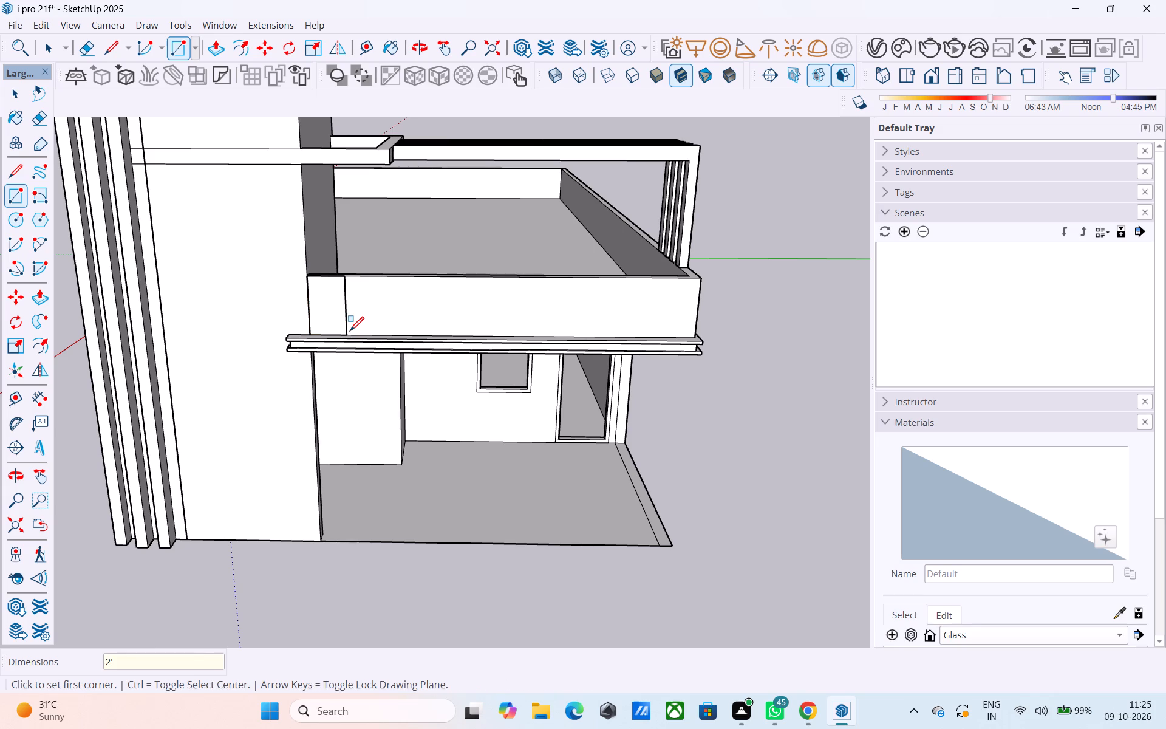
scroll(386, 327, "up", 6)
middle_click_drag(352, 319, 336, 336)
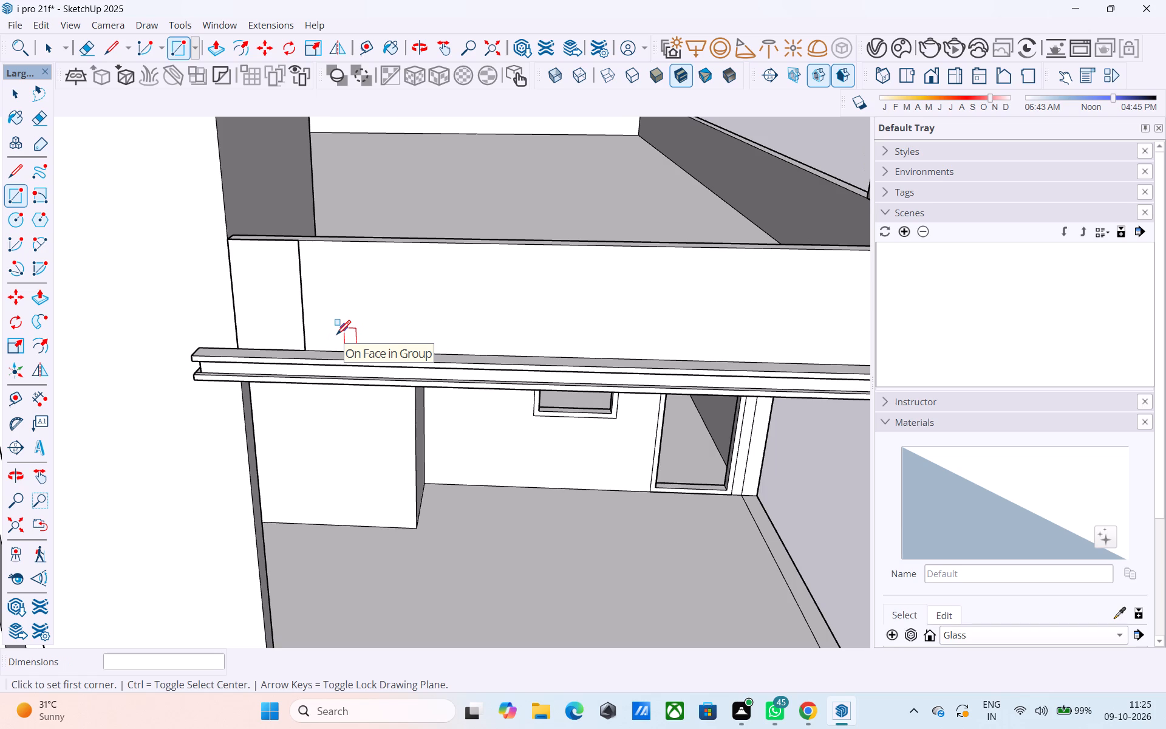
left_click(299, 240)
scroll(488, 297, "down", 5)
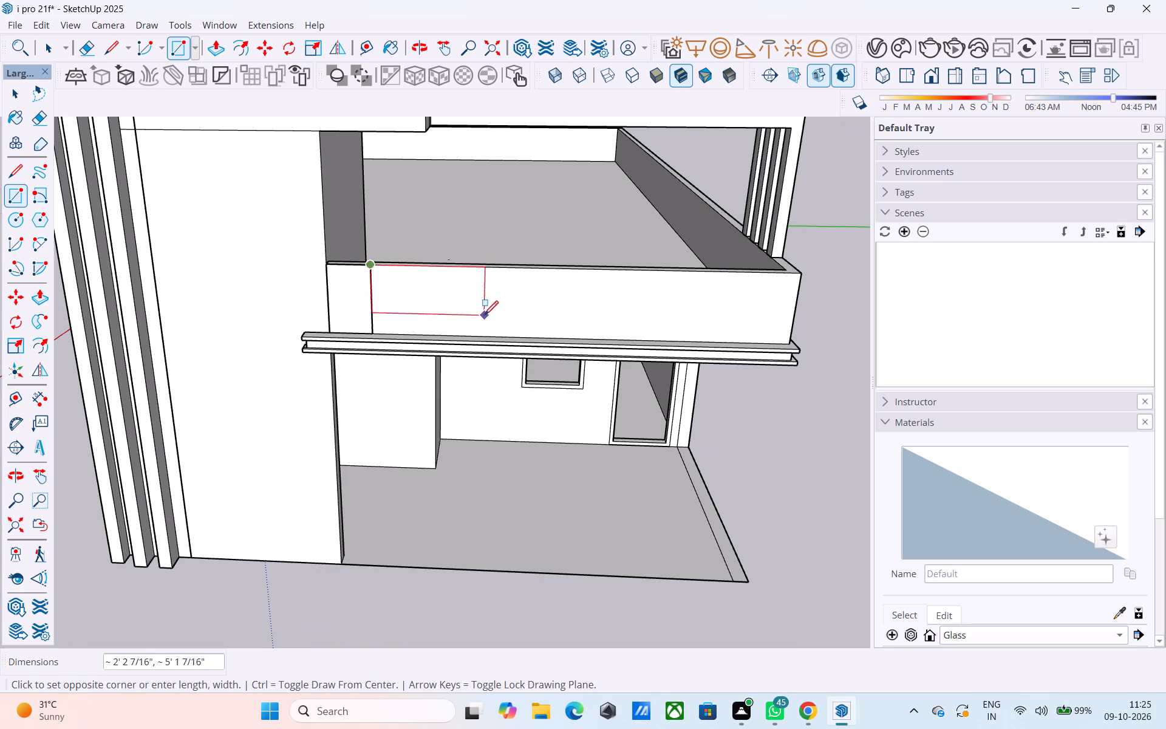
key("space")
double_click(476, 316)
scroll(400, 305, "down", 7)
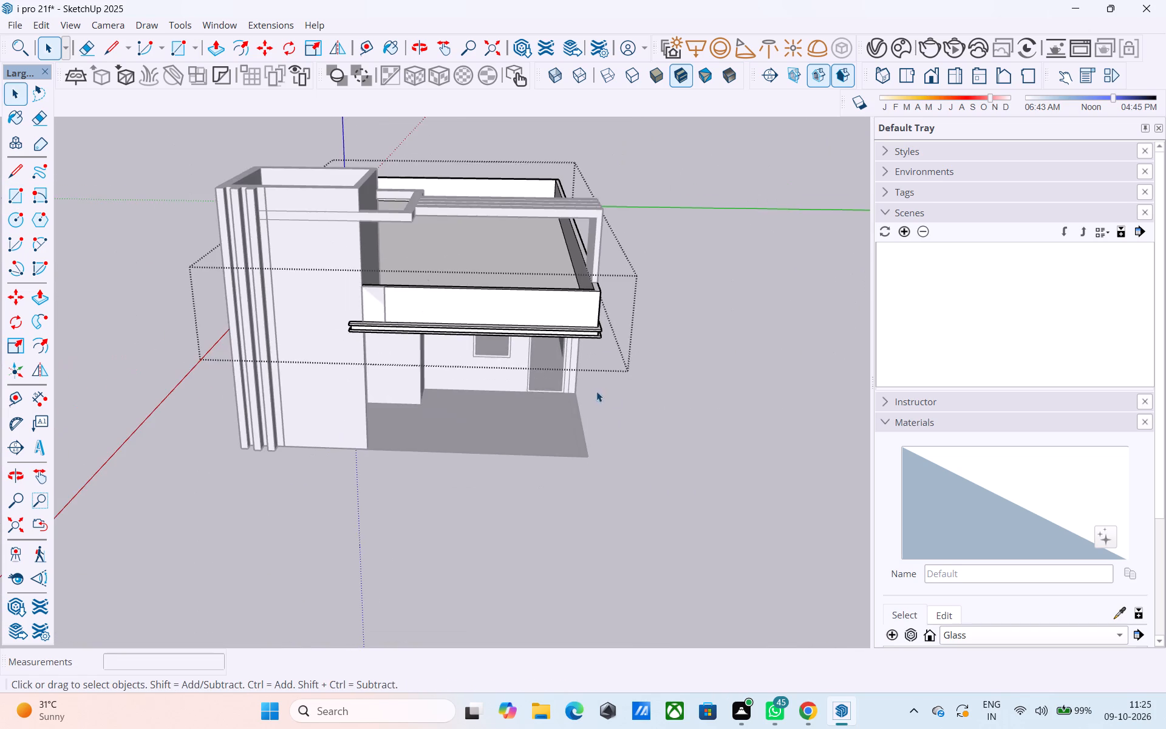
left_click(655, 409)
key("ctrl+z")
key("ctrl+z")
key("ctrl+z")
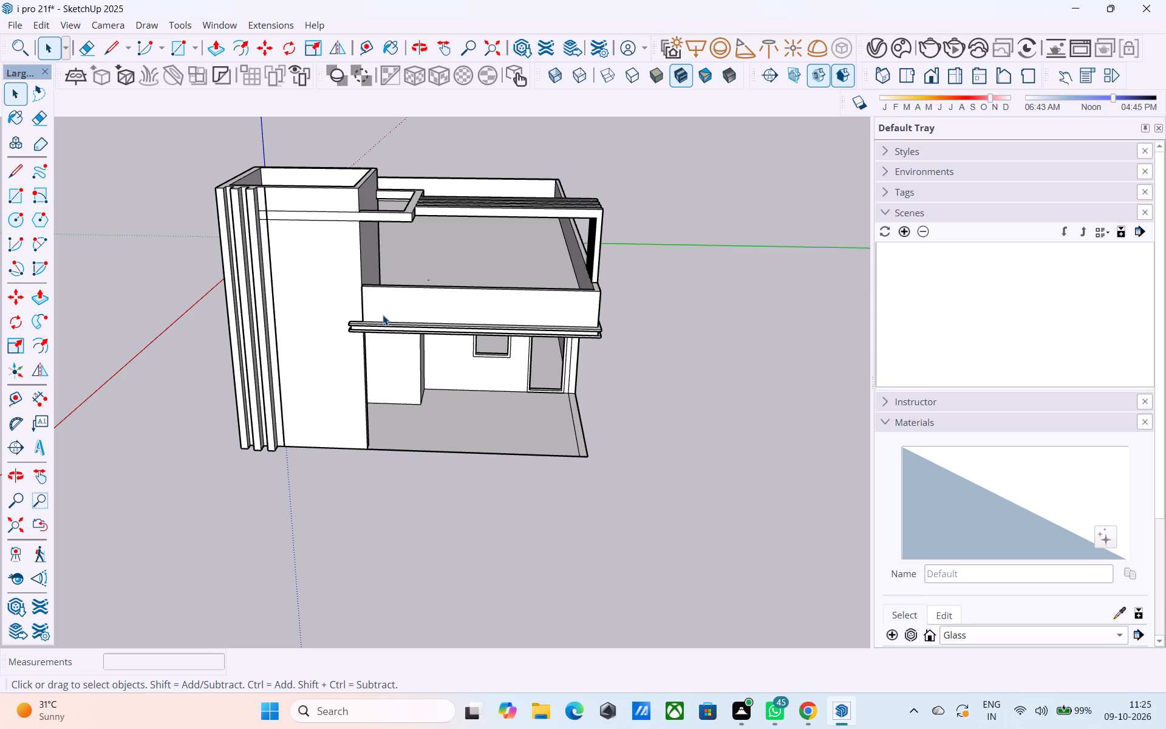
Open the parapet group for editing.
double_click(389, 296)
scroll(384, 299, "up", 7)
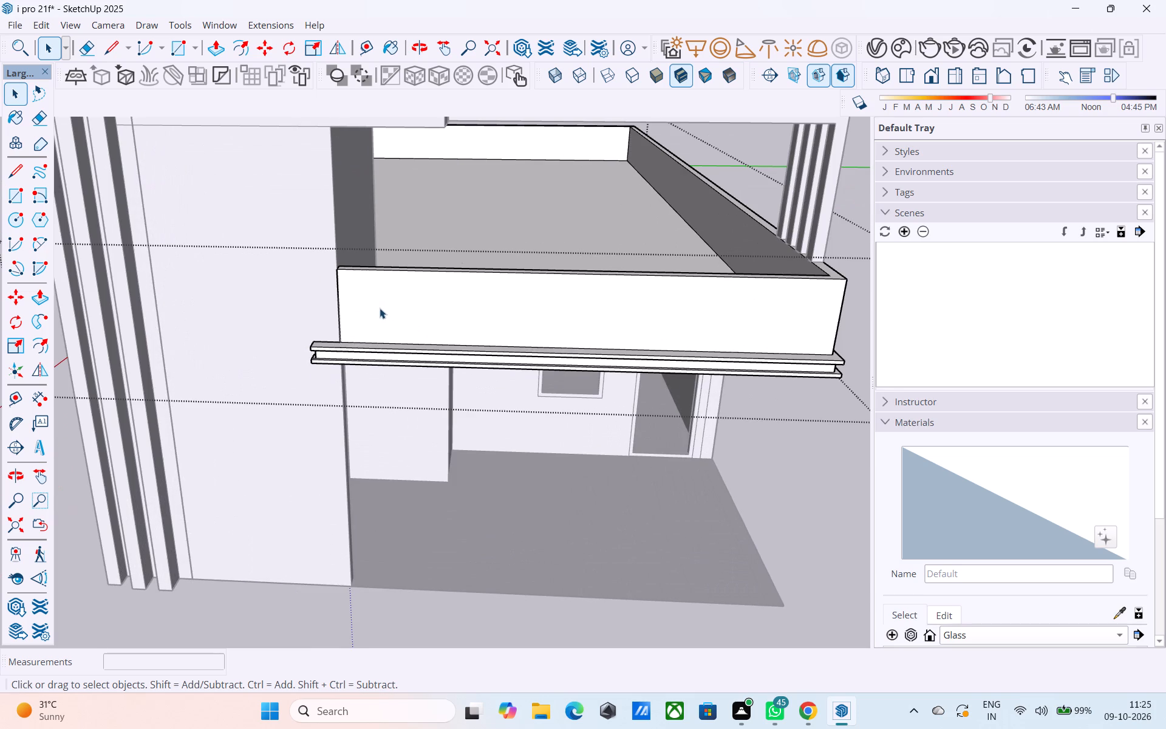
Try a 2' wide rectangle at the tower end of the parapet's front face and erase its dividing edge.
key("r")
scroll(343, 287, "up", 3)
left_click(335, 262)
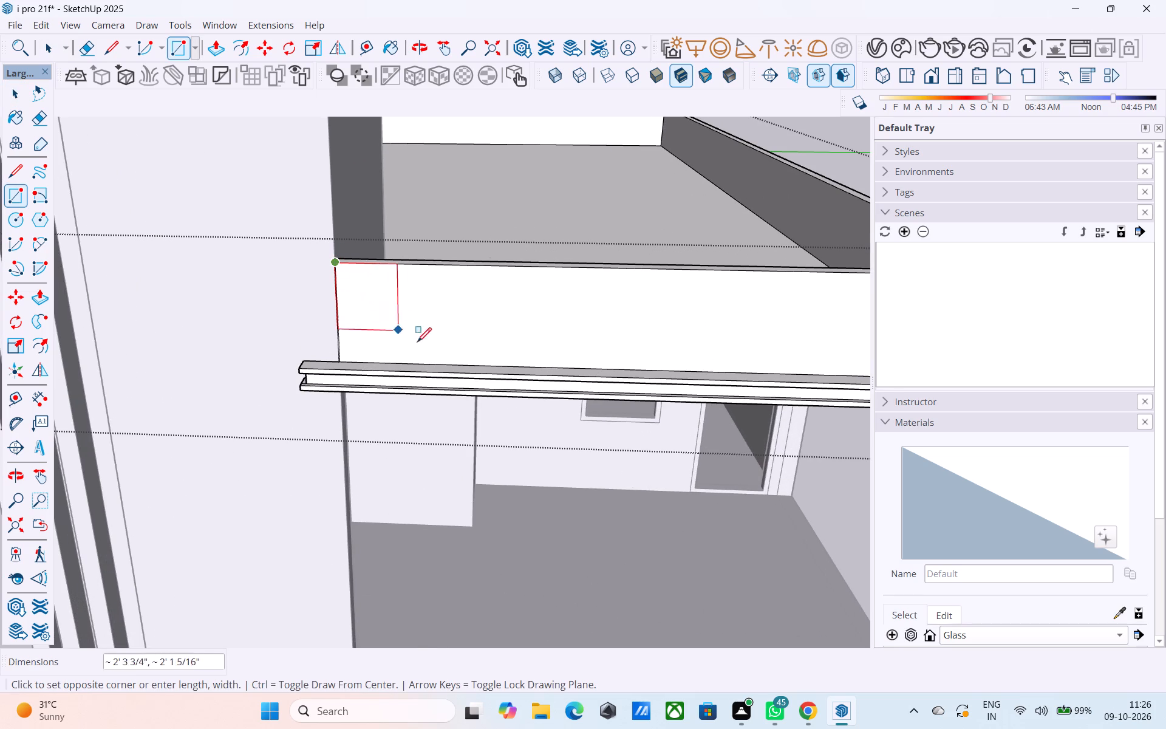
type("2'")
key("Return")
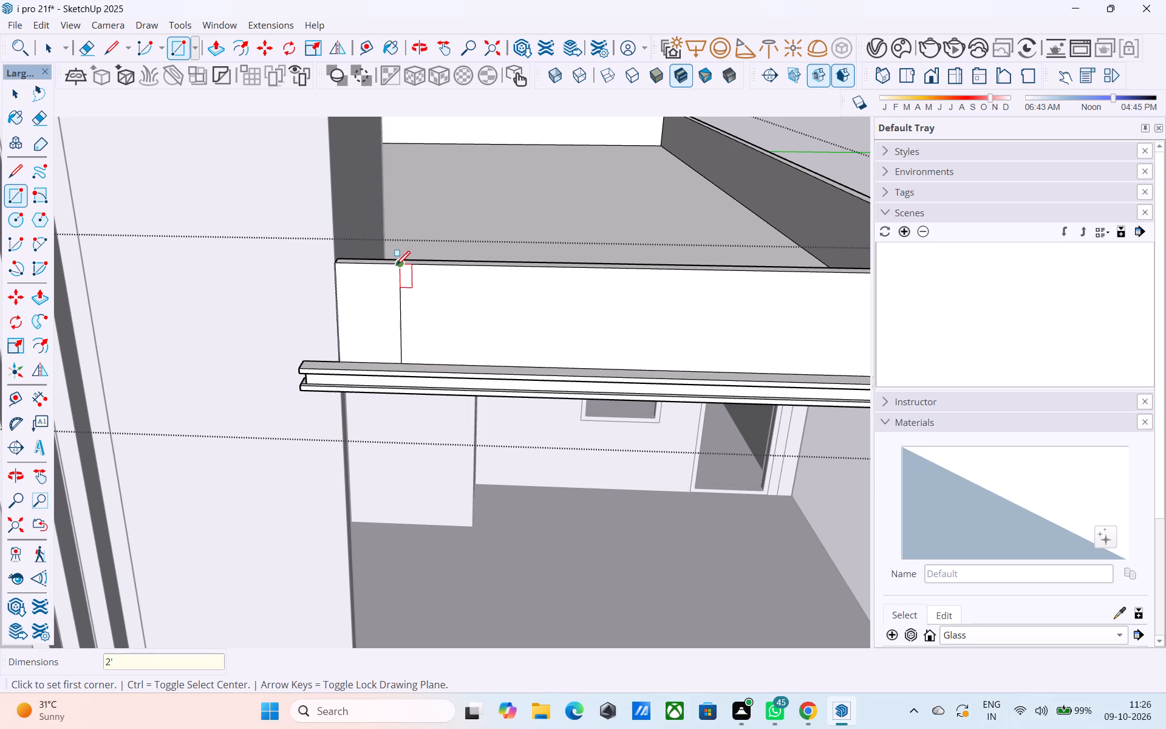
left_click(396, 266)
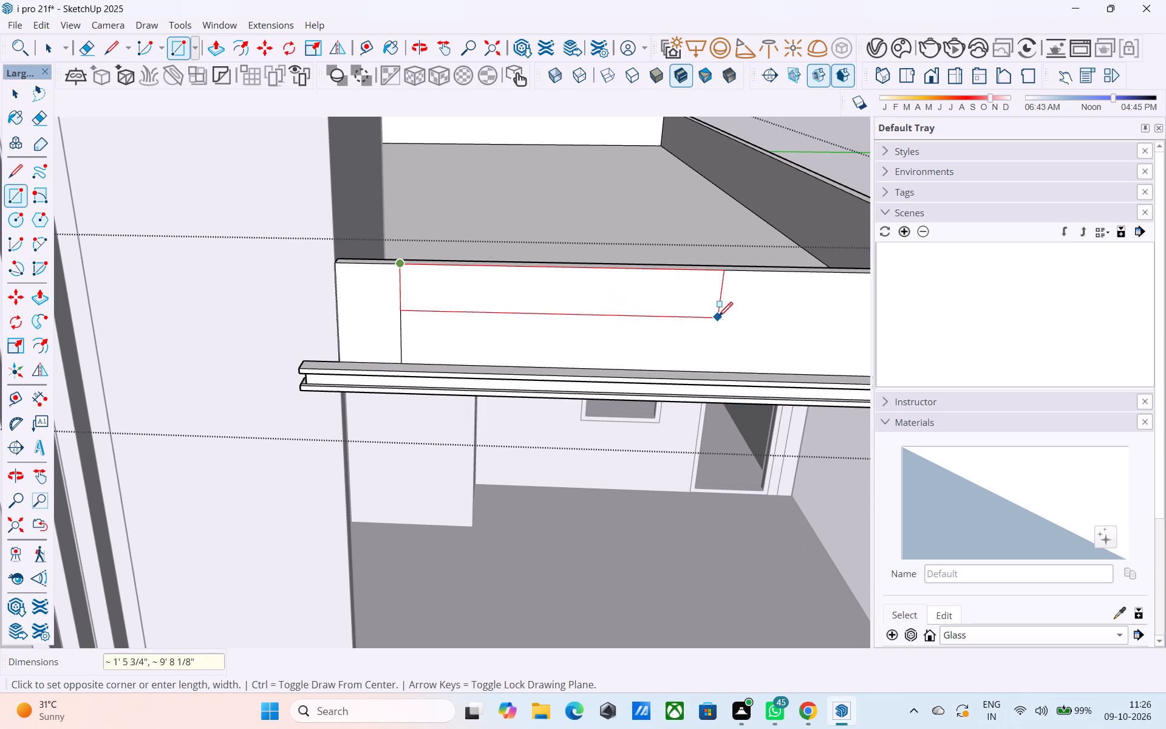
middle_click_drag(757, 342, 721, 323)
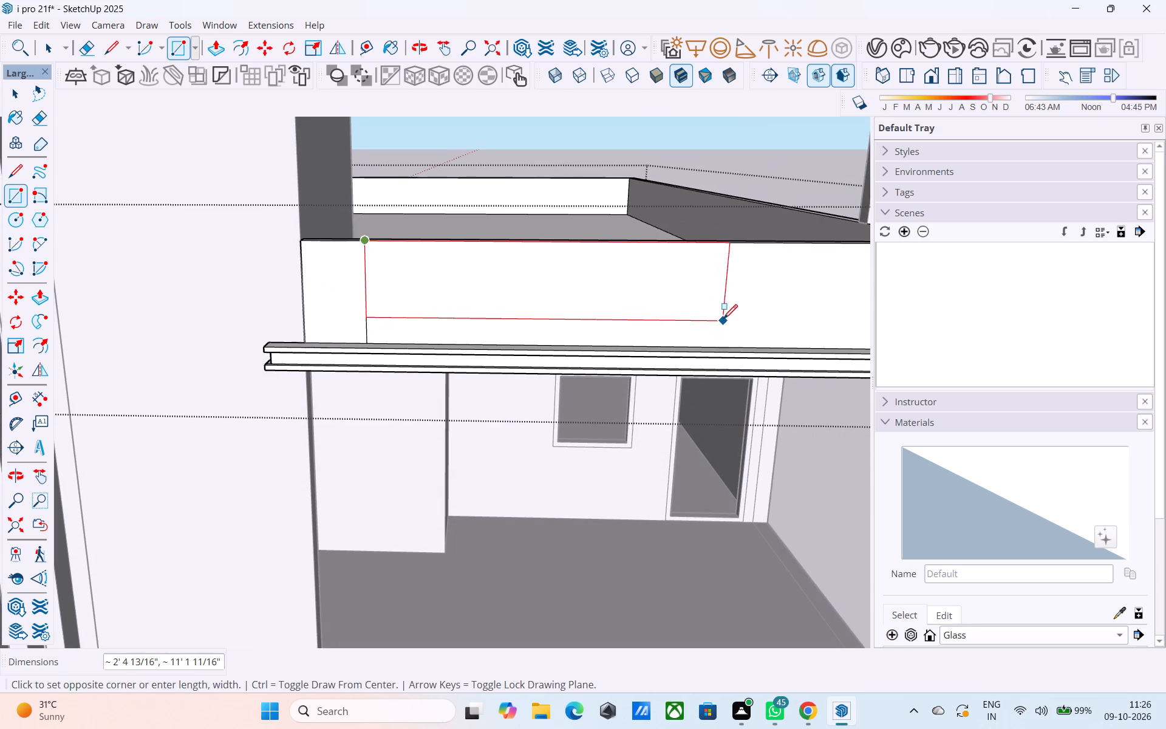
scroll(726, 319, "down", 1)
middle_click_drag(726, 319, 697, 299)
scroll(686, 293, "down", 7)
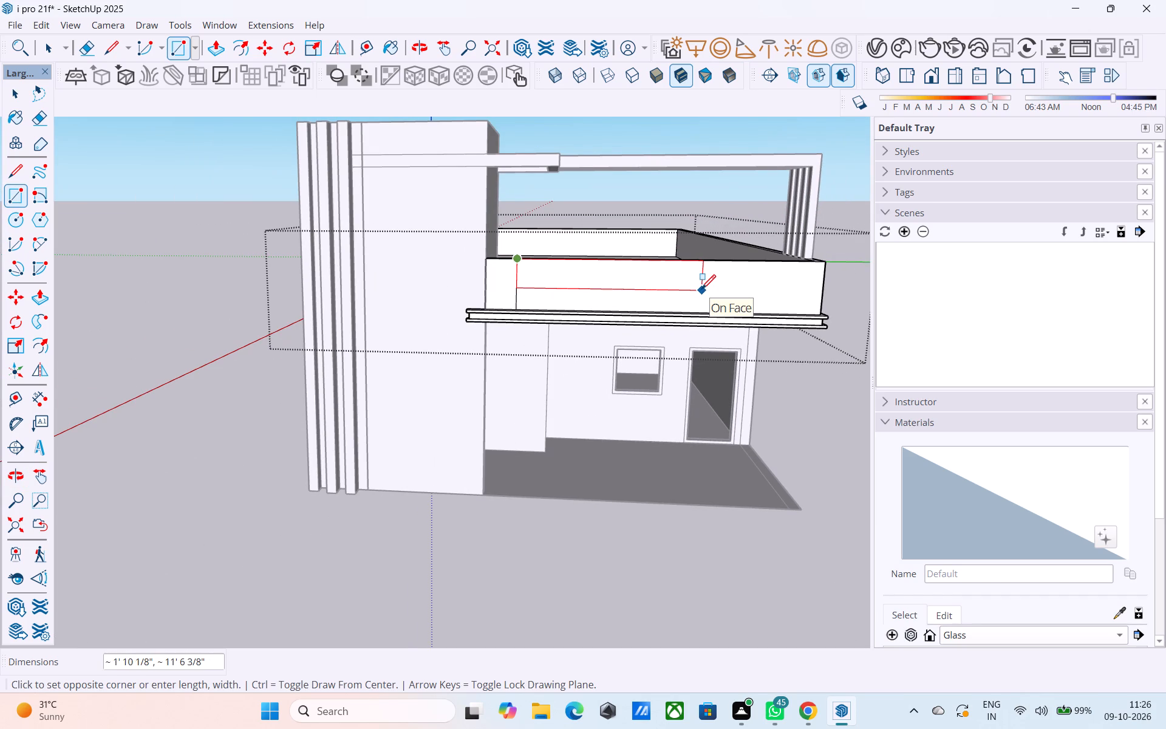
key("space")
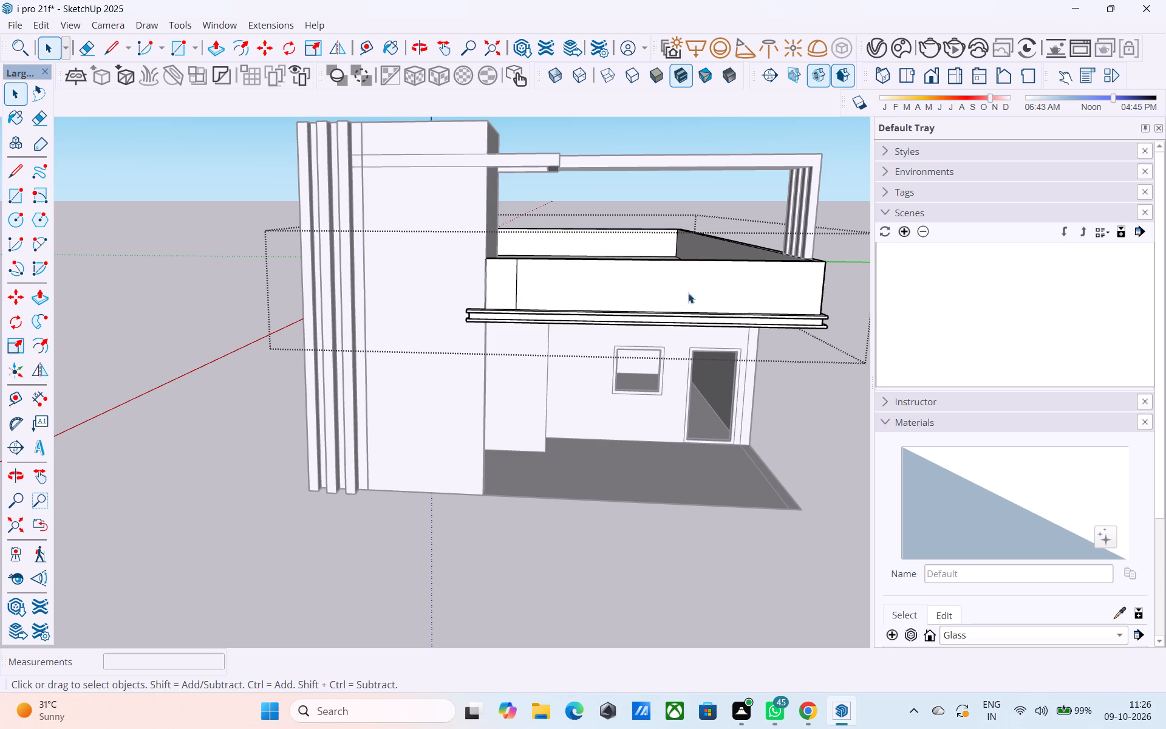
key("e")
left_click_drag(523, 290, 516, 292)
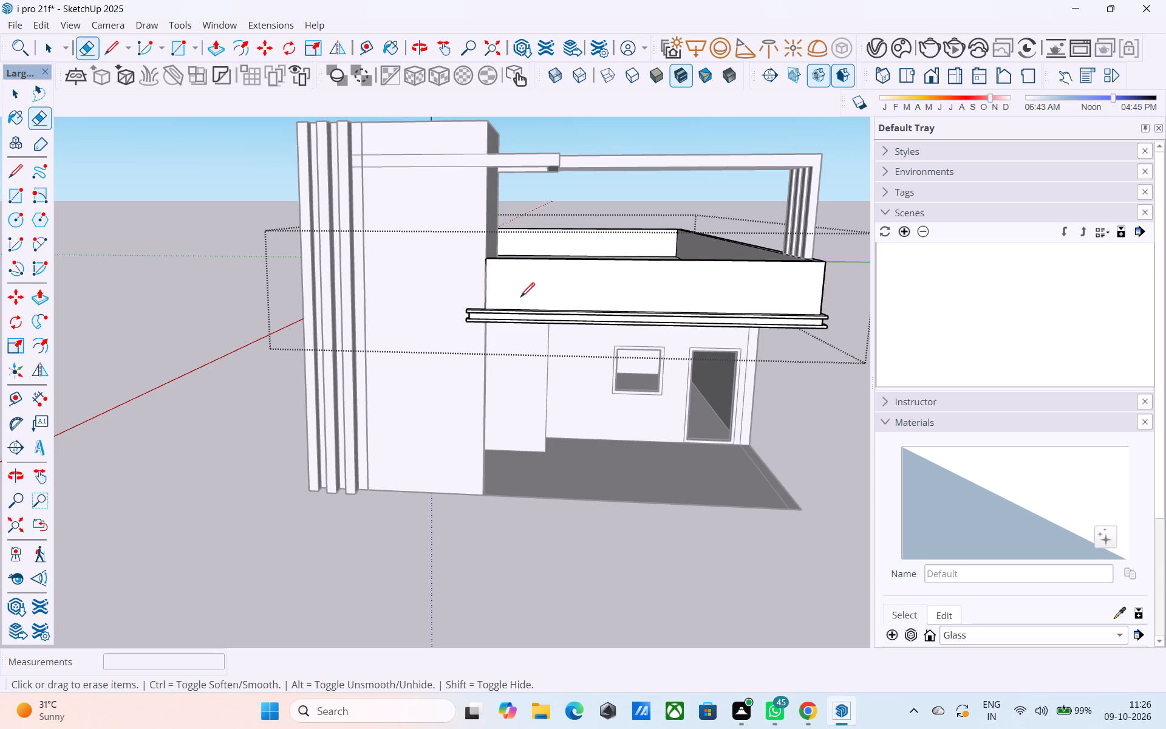
Place a vertical guide on the parapet's front face 5' from its edge beside the tower.
key("l")
key("t")
scroll(488, 296, "up", 5)
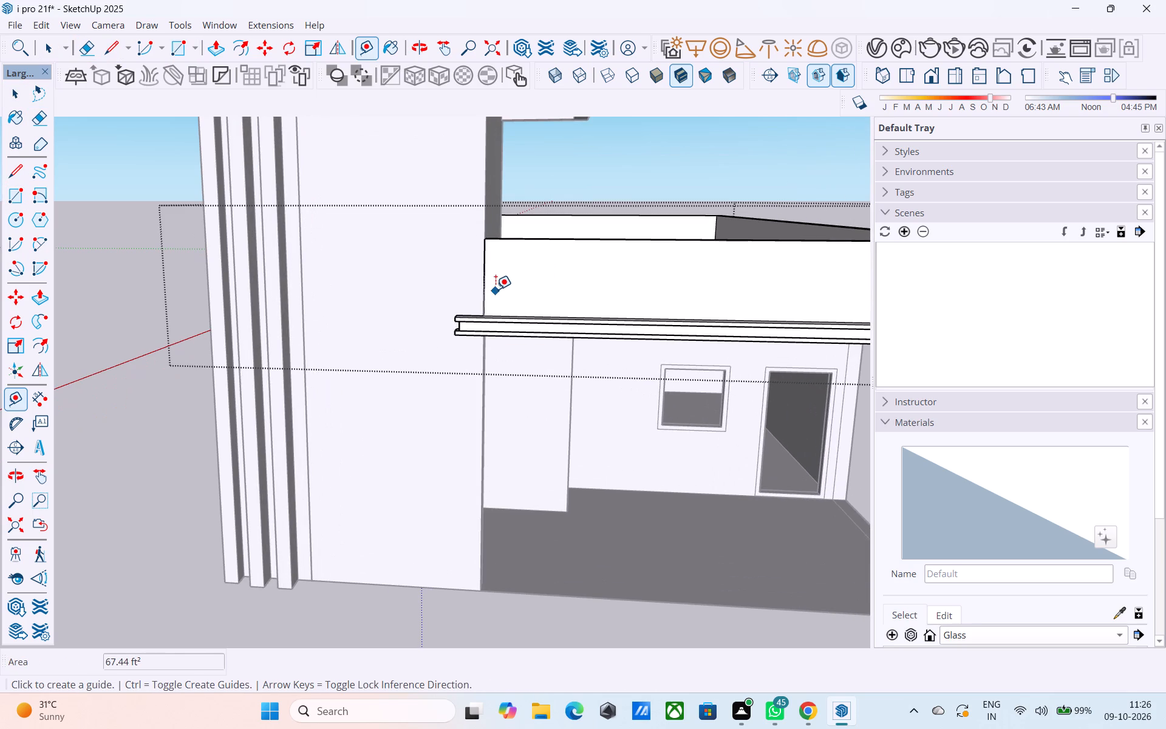
left_click(483, 286)
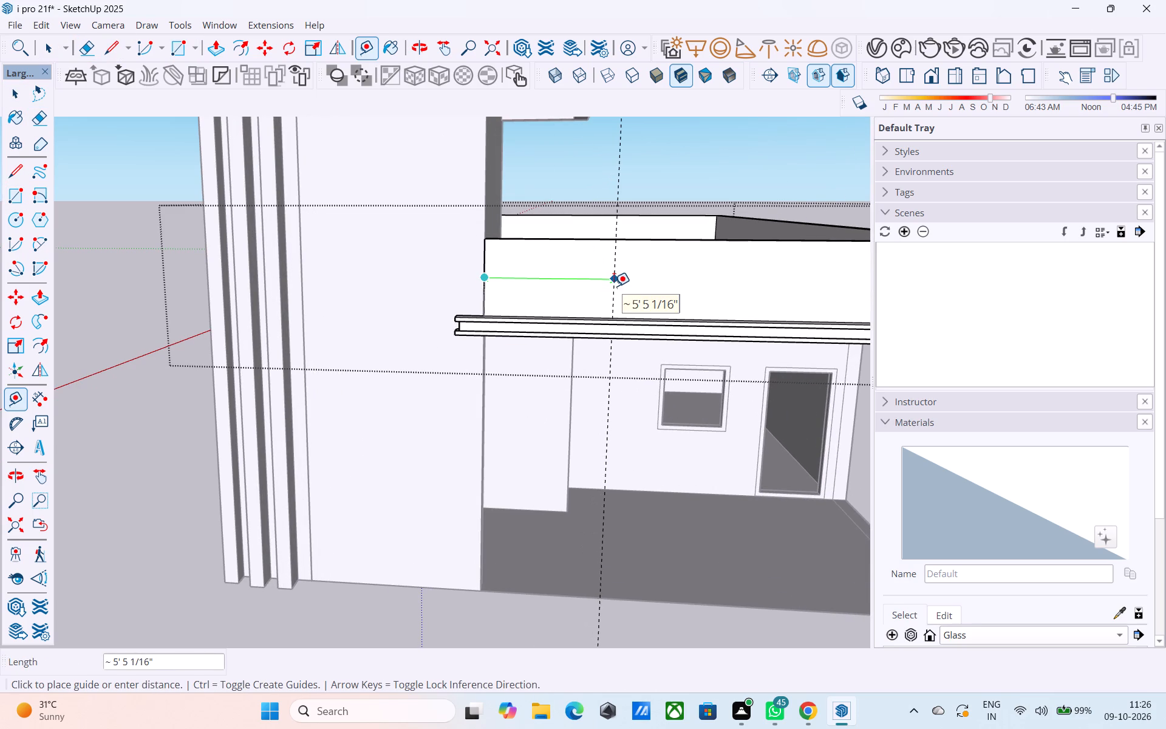
key("2")
key("BackSpace")
type("5'")
key("Return")
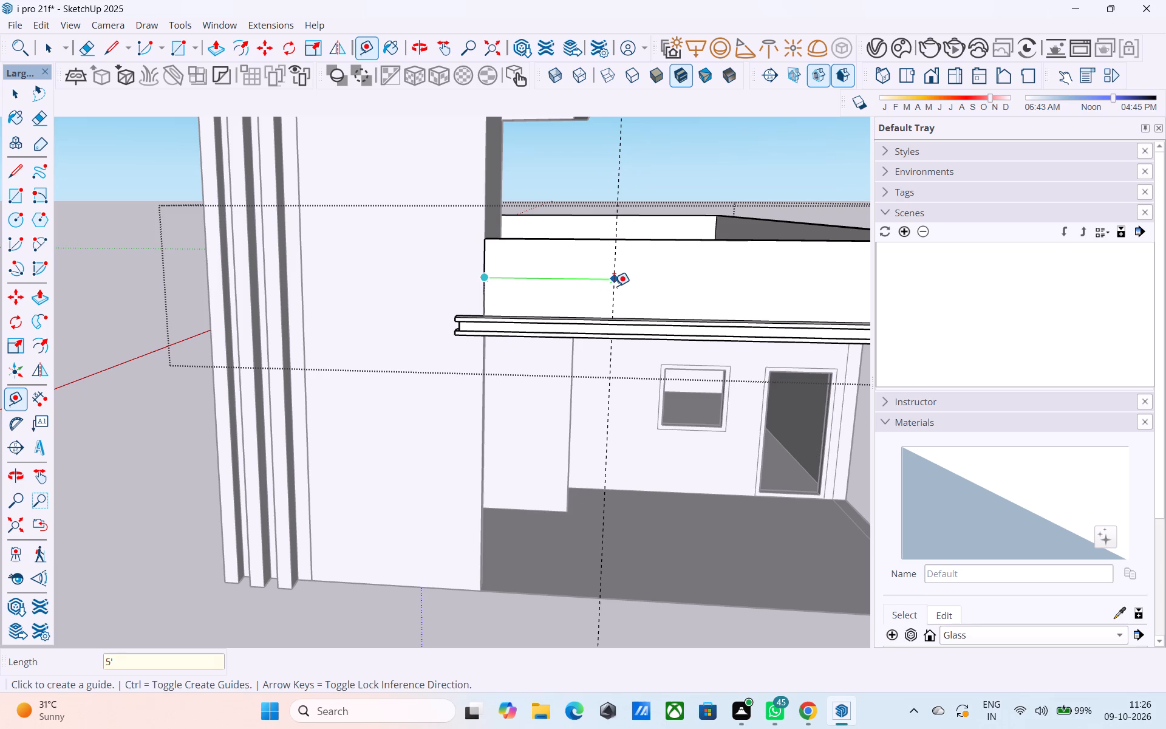
Draw a rectangle about 9' 3" by 1' 10" down from the parapet's top edge, starting at the vertical guide on the front face.
scroll(614, 285, "up", 1)
key("r")
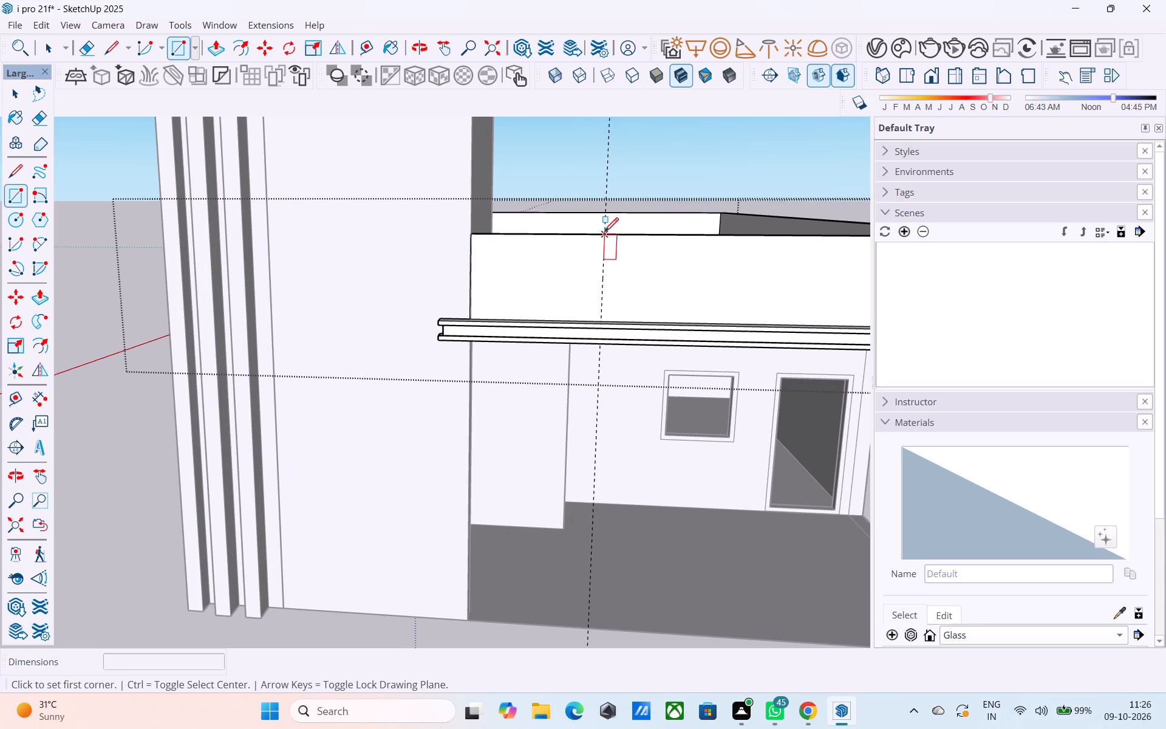
left_click(604, 233)
scroll(703, 295, "down", 3)
middle_click_drag(785, 290, 690, 312, "shift")
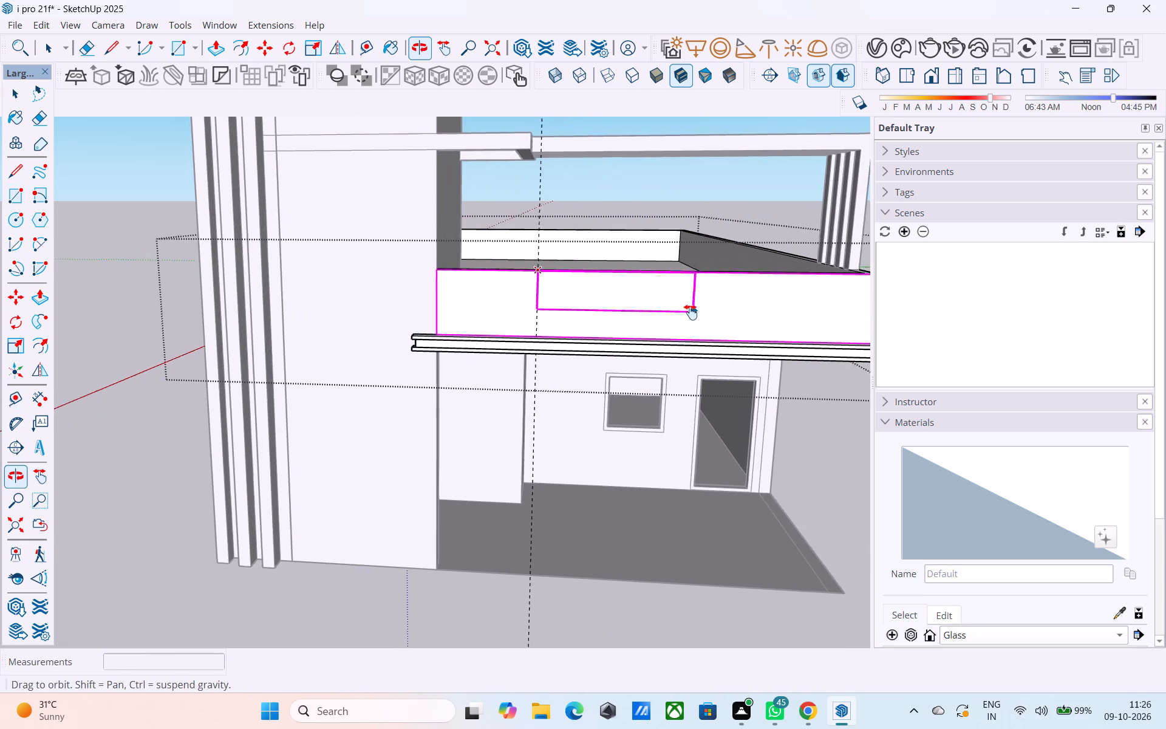
middle_click_drag(690, 312, 681, 314, "shift")
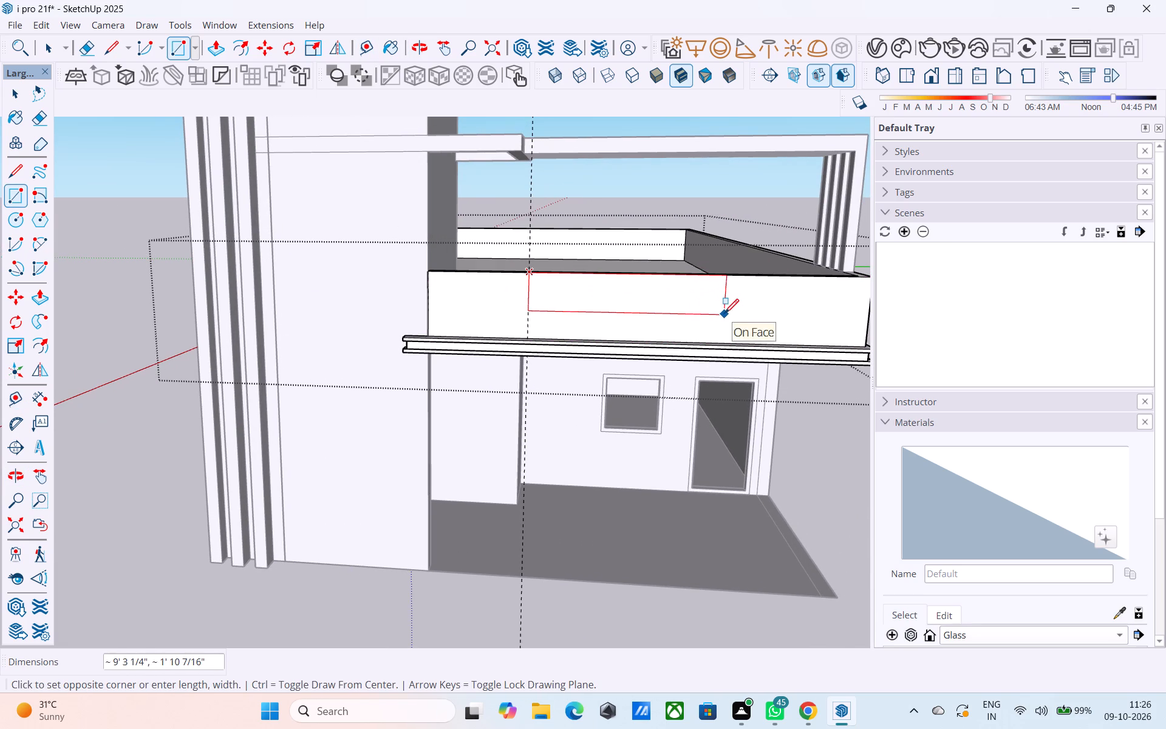
left_click(724, 315)
scroll(667, 325, "down", 4)
key("space")
Draw two 6" lines across the parapet's top face, one from each upper corner of the front rectangle to the back edge.
left_click(651, 309)
middle_click_drag(651, 309, 650, 309)
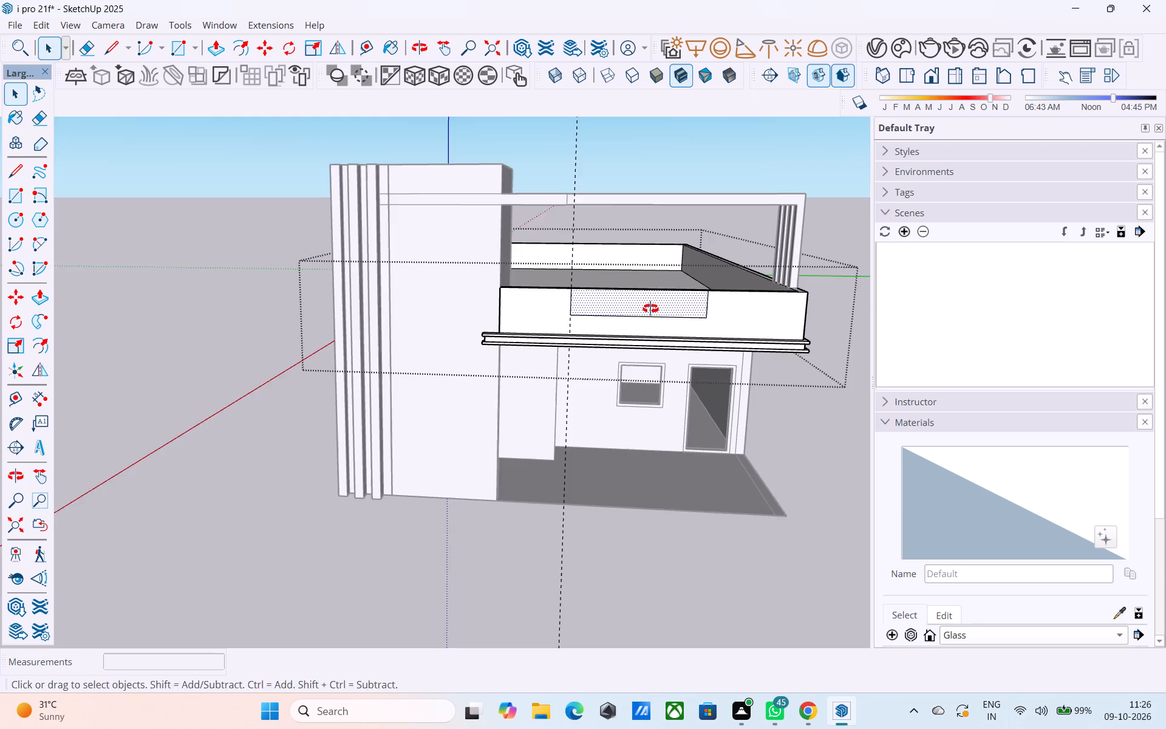
middle_click_drag(650, 309, 632, 363)
scroll(632, 363, "up", 7)
middle_click_drag(619, 347, 593, 383)
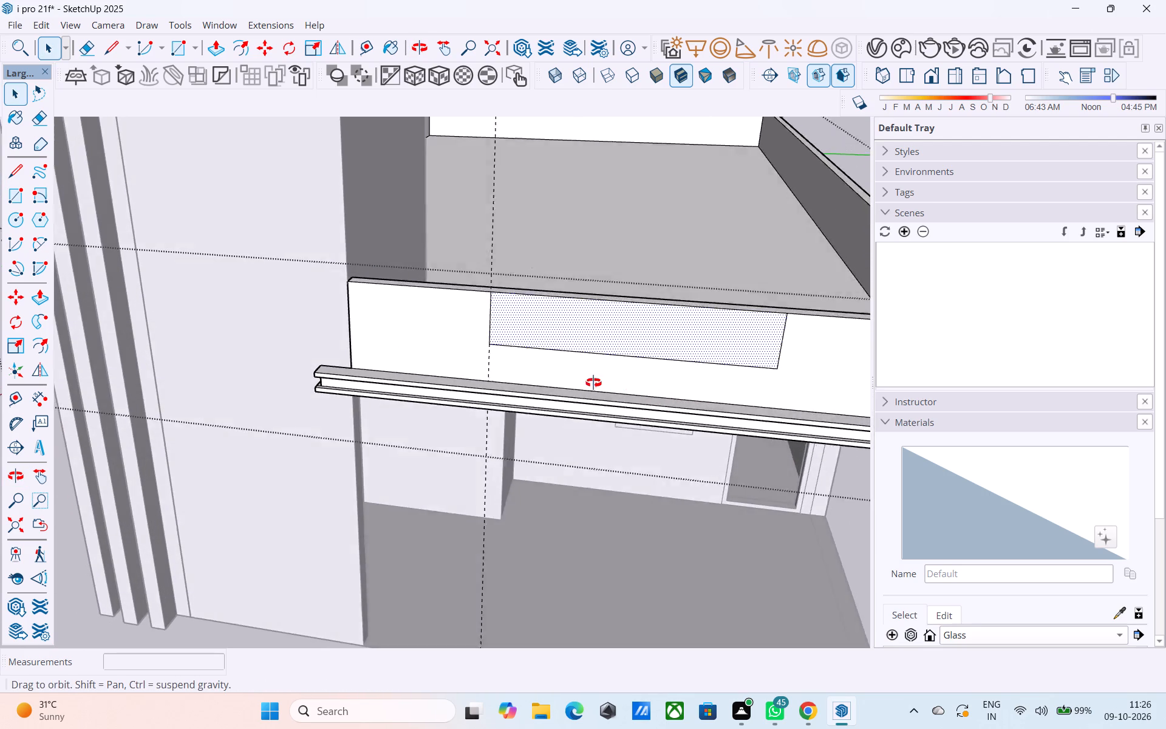
middle_click_drag(593, 383, 564, 392)
key("l")
middle_click_drag(494, 328, 464, 377)
scroll(434, 363, "up", 3)
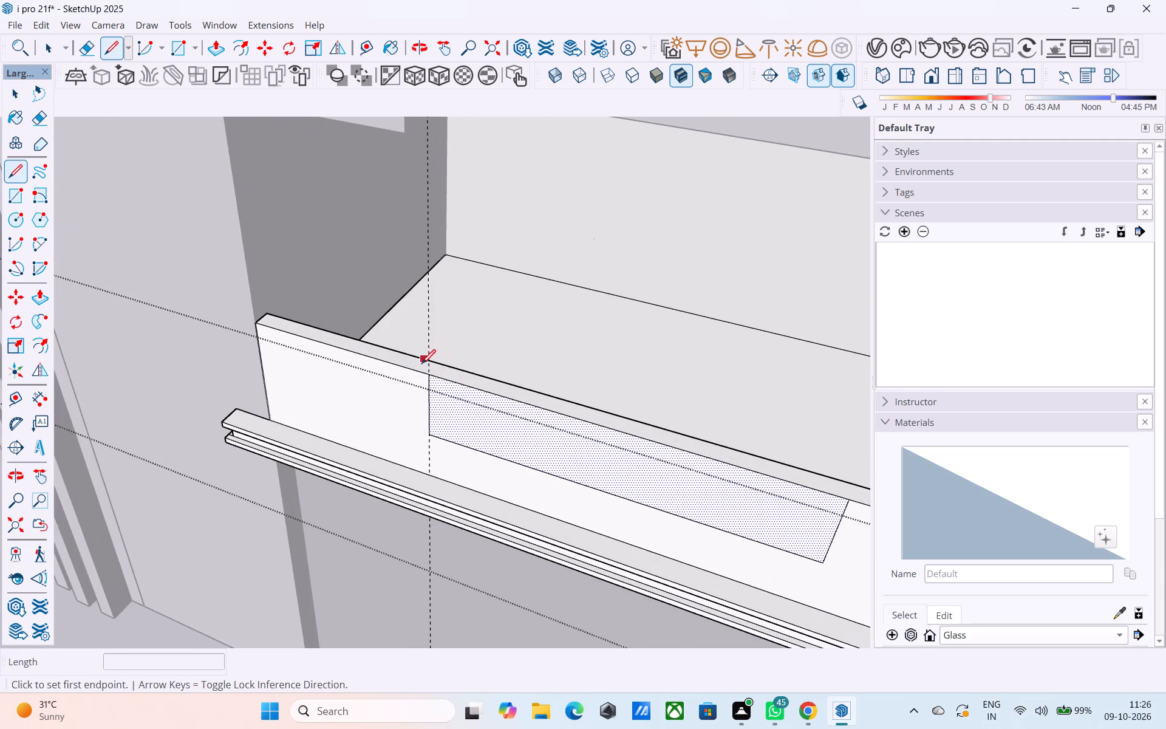
left_click(423, 373)
left_click(438, 364)
left_click(850, 502)
left_click(854, 485)
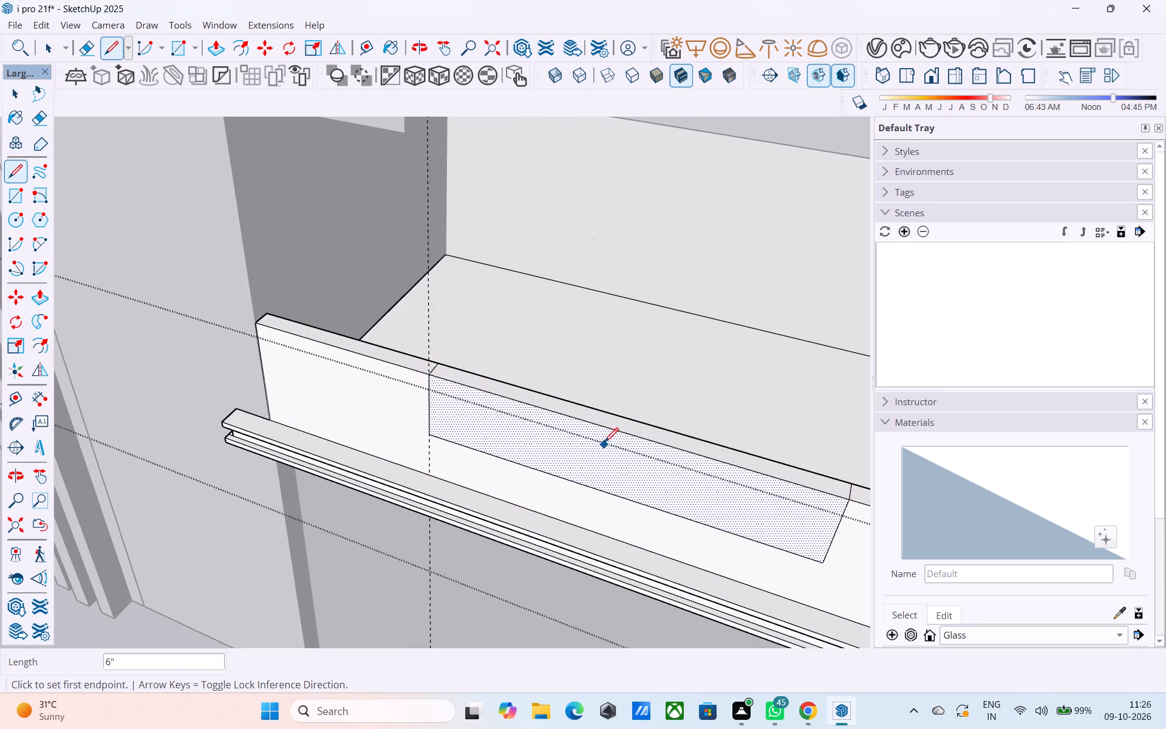
Push the top strip between the two lines down to the rectangle's lower edge to cut a notch through the parapet.
key("space")
left_click(612, 425)
key("p")
left_click(612, 424)
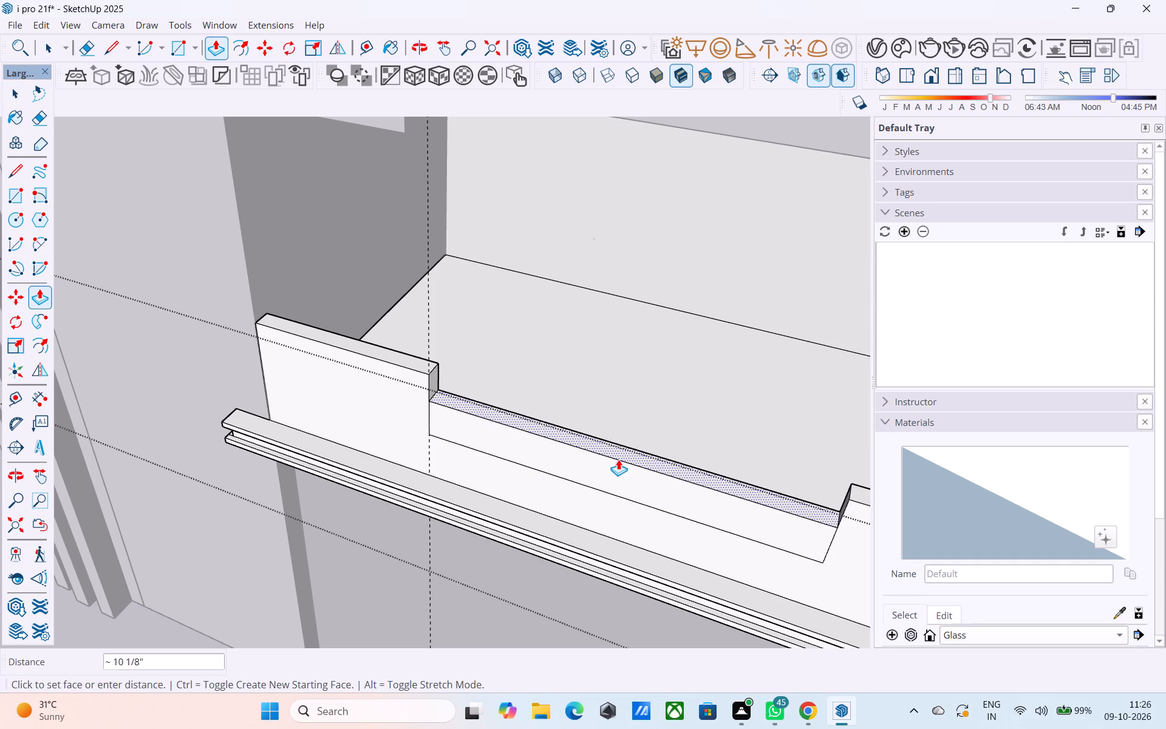
left_click(618, 495)
Close the notch with a thin rectangular face in the front plane, spanning from its upper corner to the opposite lower corner.
middle_click_drag(508, 493, 536, 477)
key("r")
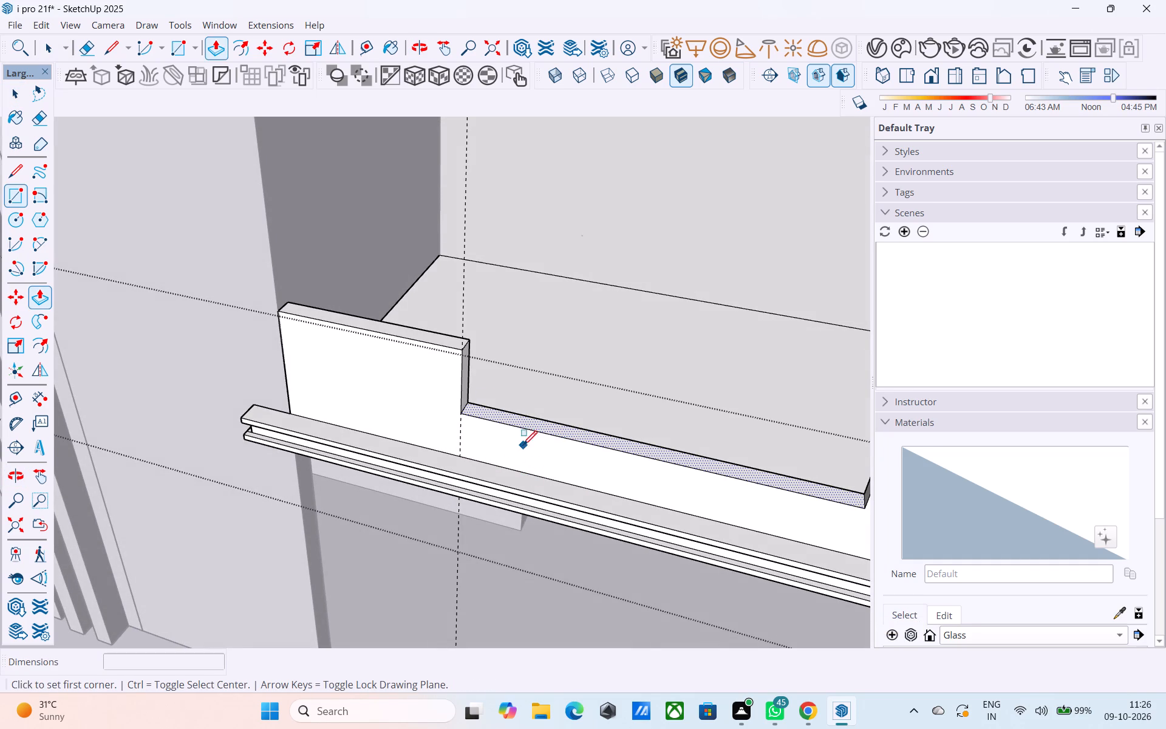
left_click(463, 357)
scroll(533, 434, "down", 2)
middle_click_drag(675, 470, 527, 426, "shift")
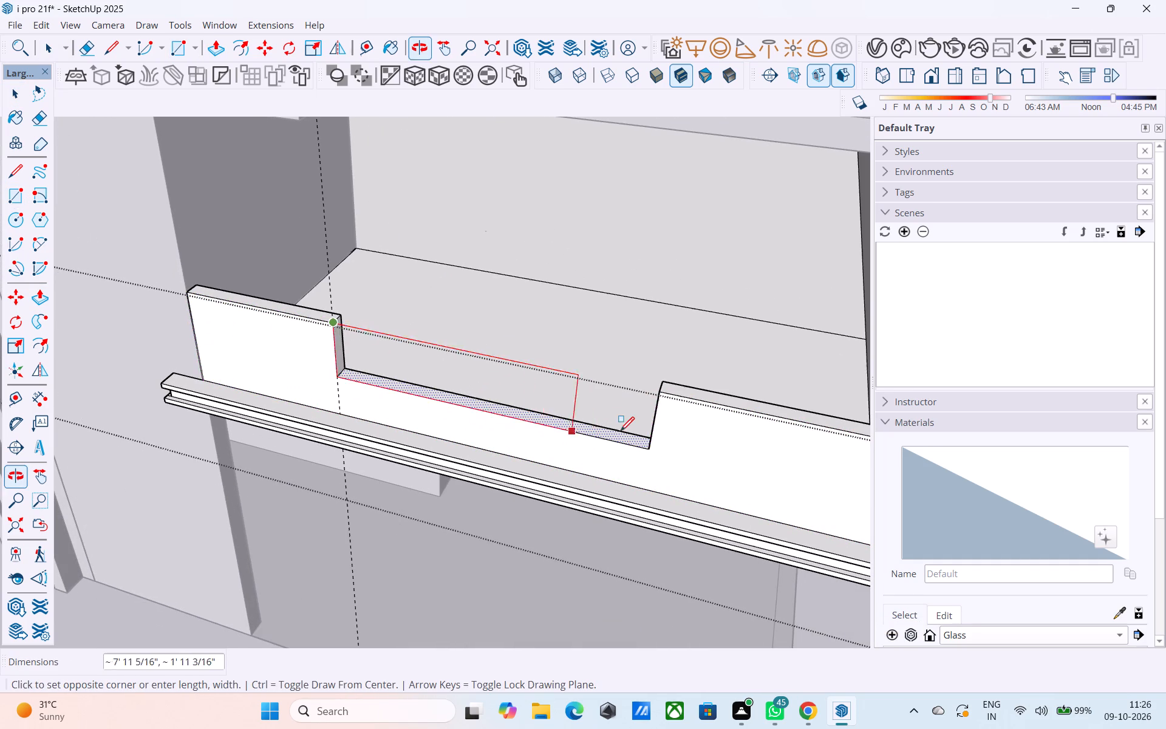
left_click(649, 451)
middle_click_drag(559, 449, 604, 419)
left_click(607, 363)
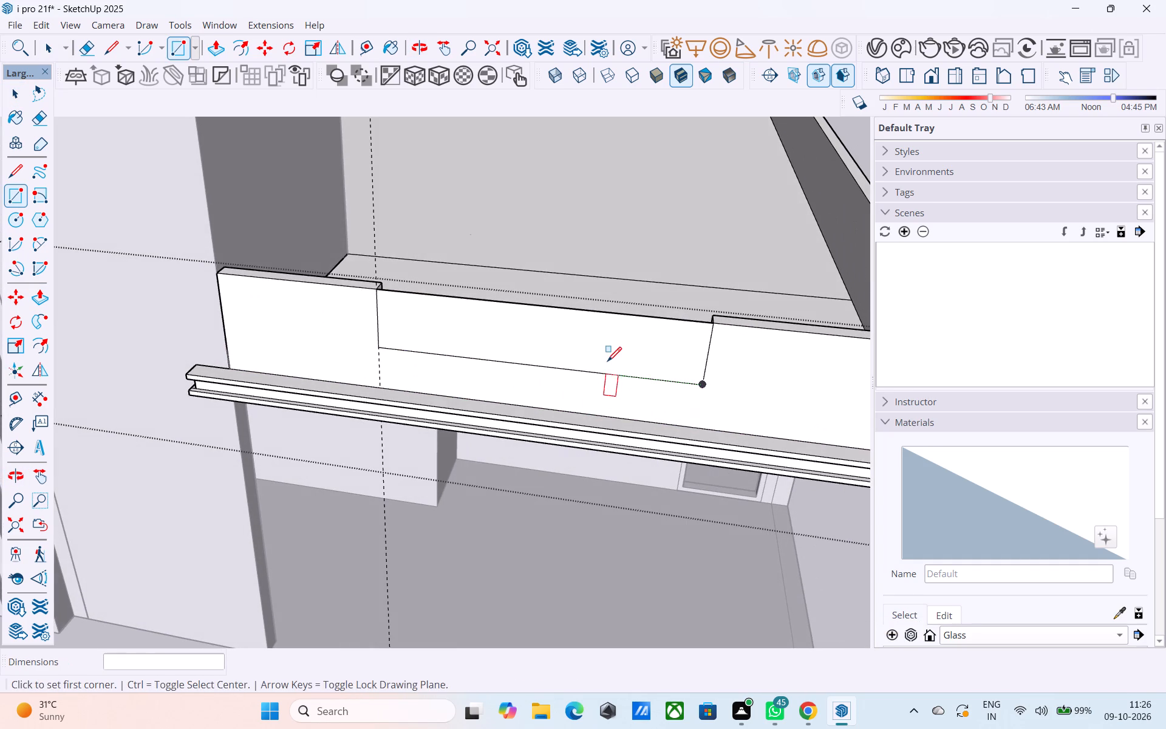
Paint the new face in the parapet notch with the Glass_Basic_01 material.
key("space")
left_click(619, 349)
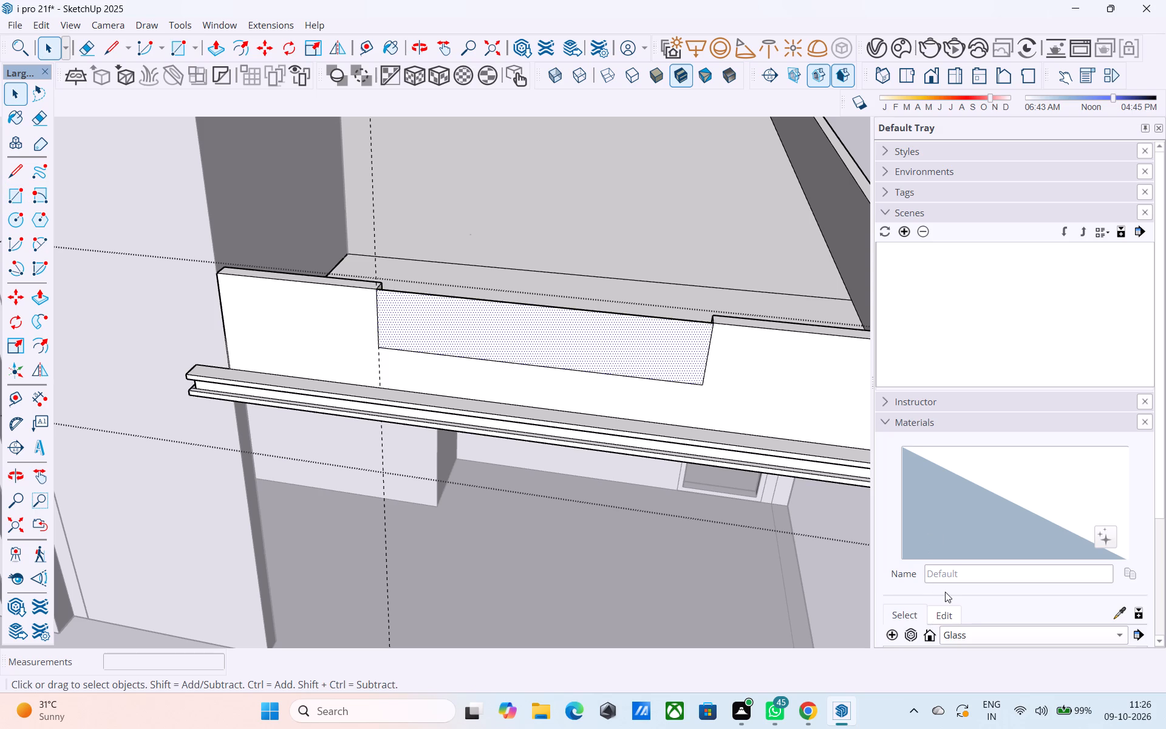
scroll(930, 462, "down", 5)
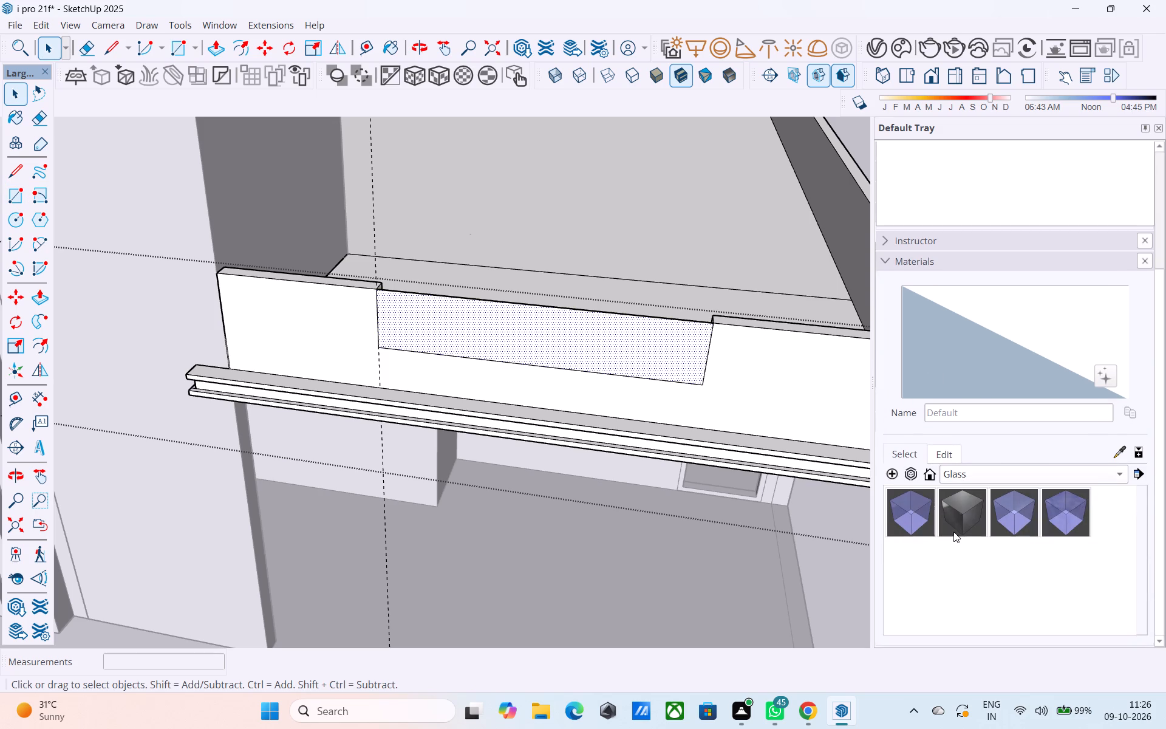
left_click(913, 520)
left_click(595, 346)
middle_click_drag(479, 468, 513, 378)
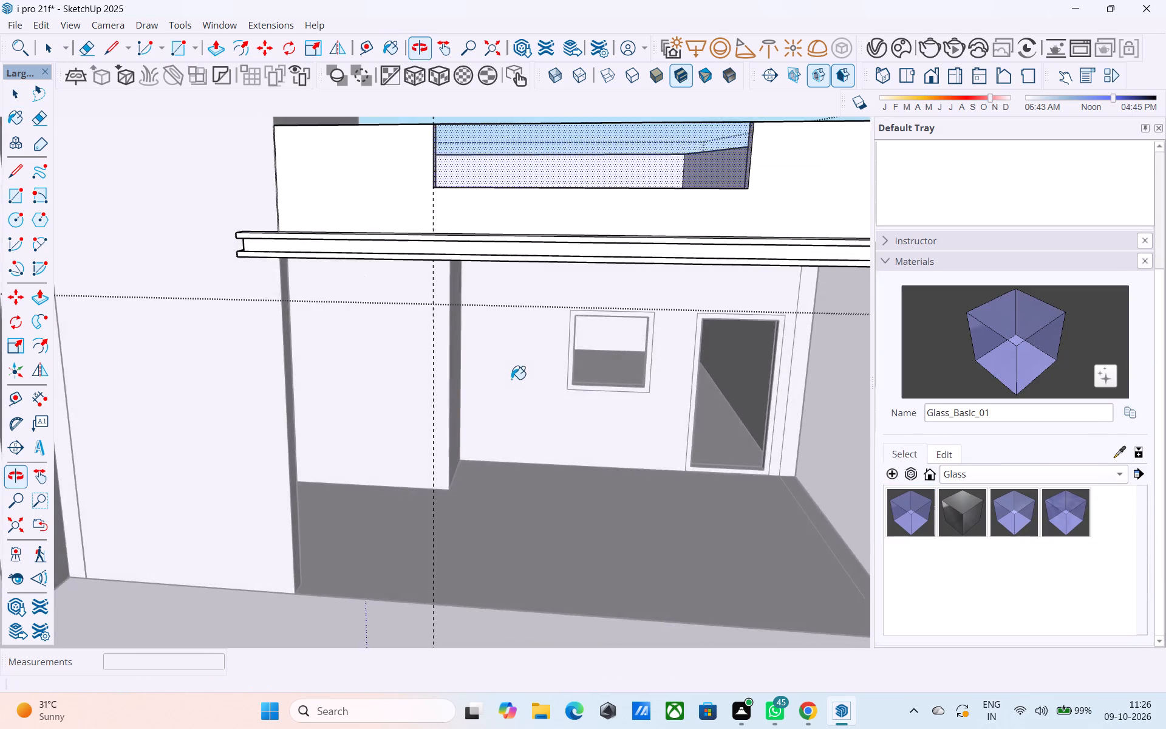
scroll(511, 384, "down", 8)
middle_click_drag(533, 374, 539, 326)
key("space")
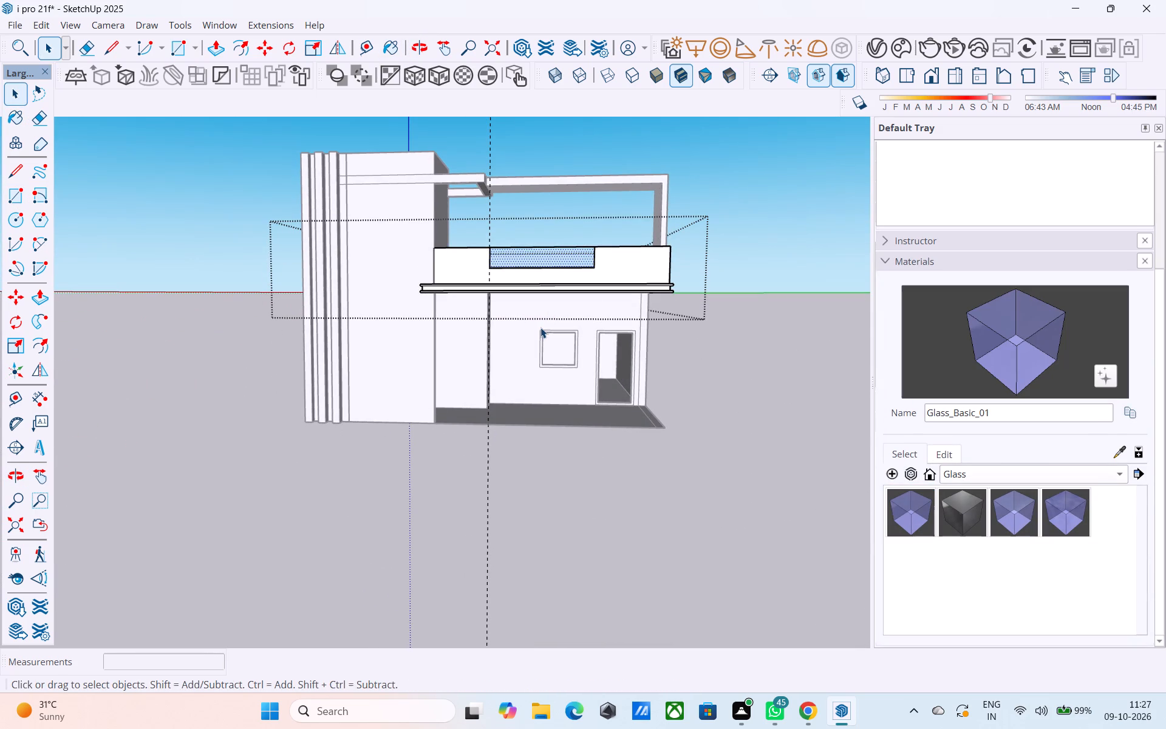
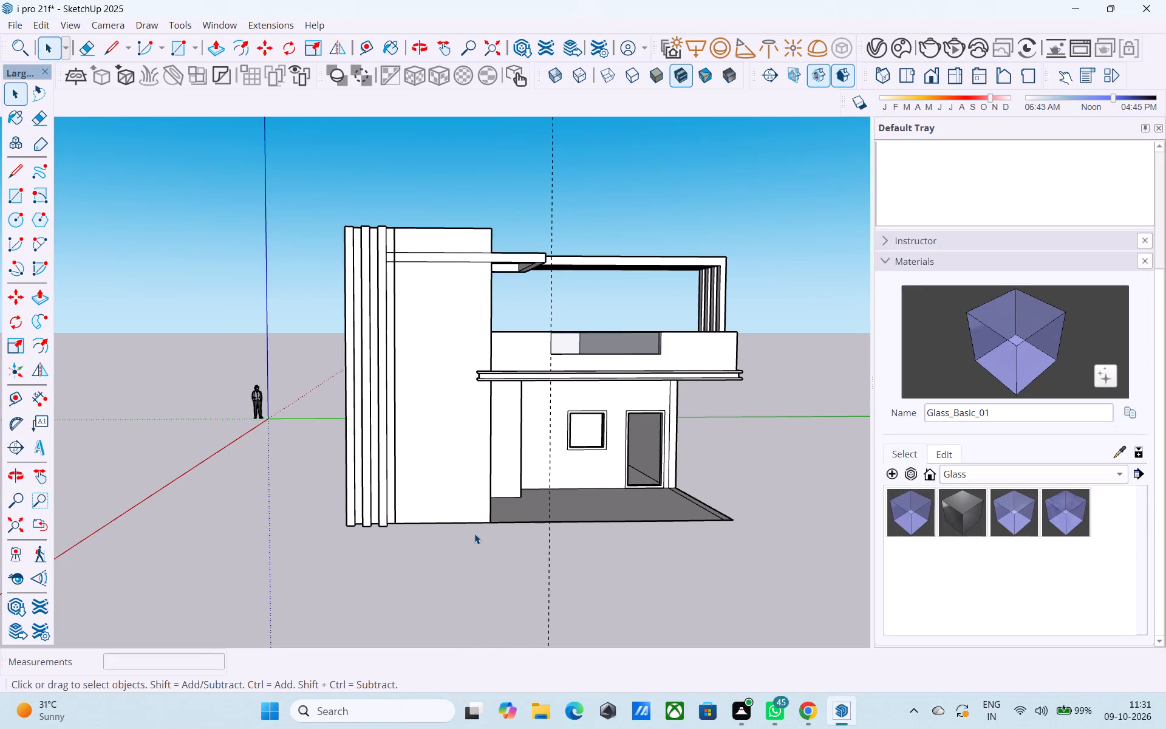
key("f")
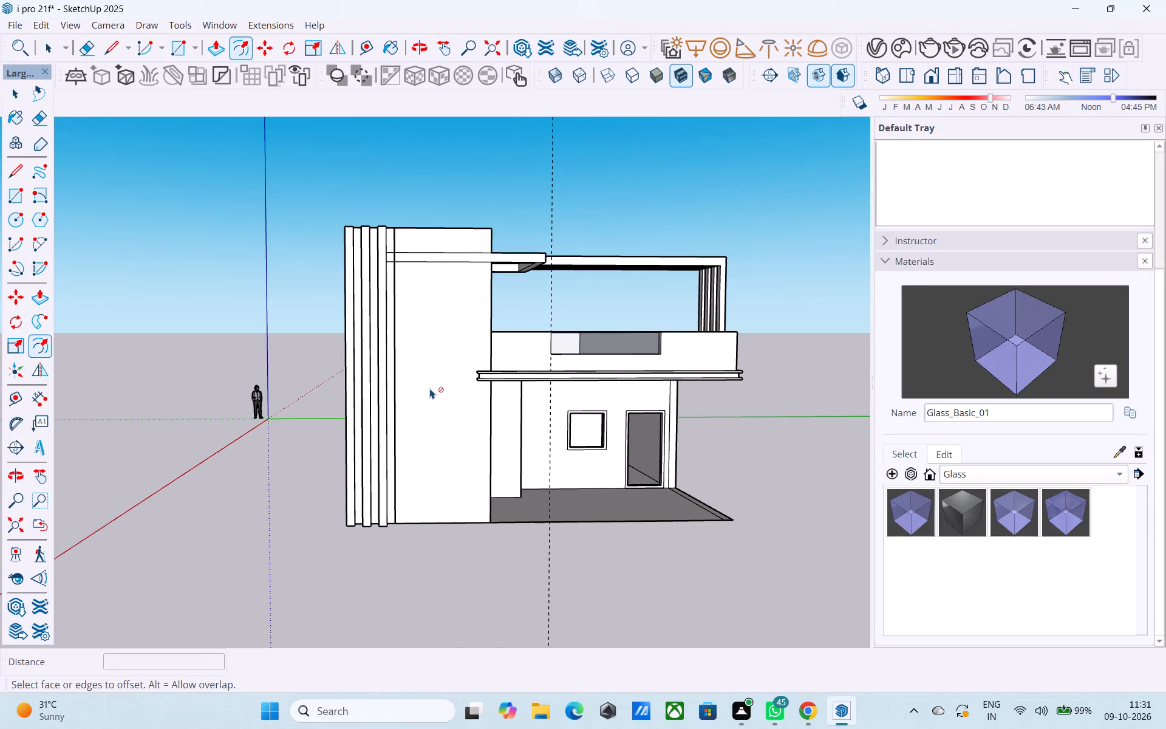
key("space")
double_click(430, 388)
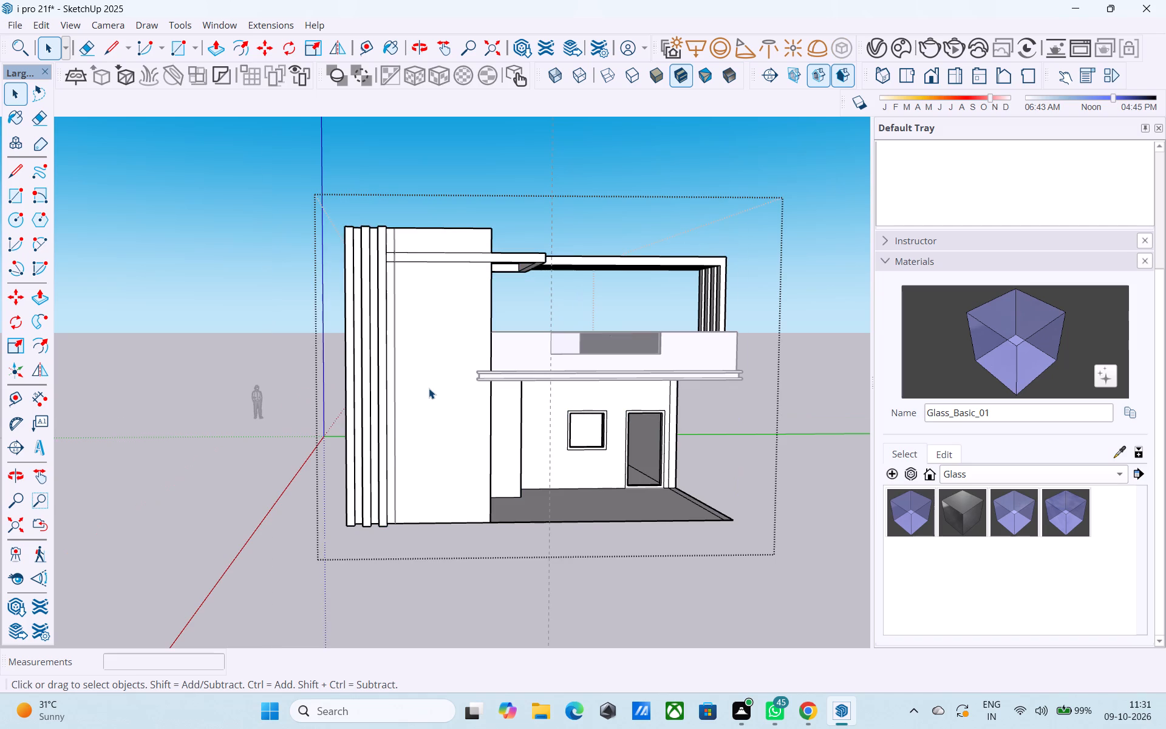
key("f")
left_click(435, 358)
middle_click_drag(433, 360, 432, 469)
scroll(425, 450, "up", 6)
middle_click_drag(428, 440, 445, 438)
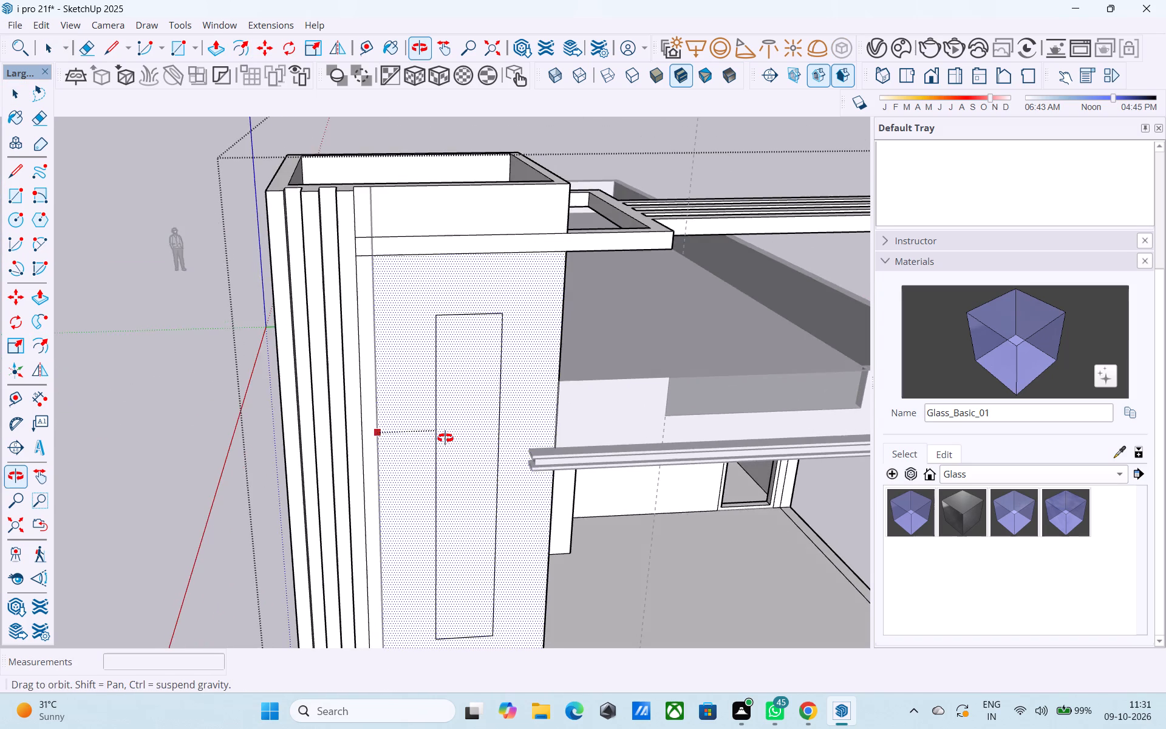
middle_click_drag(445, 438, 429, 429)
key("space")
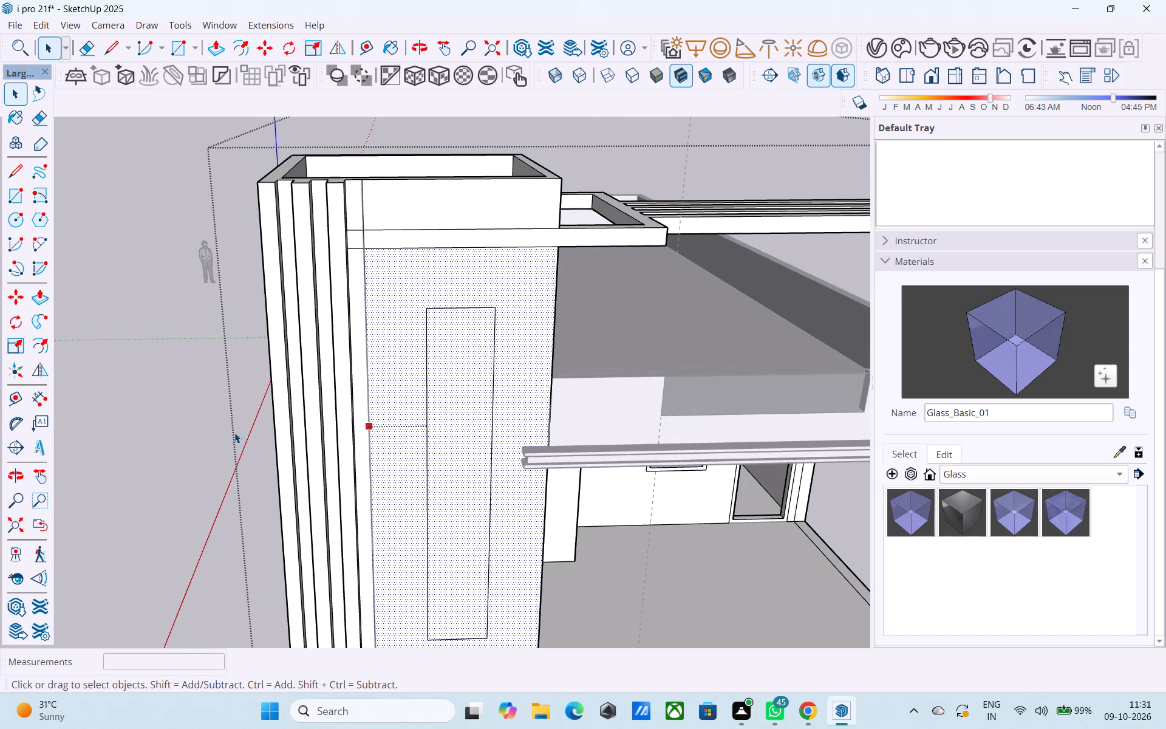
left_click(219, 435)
Delete the vertical line segments on the tower's front face beside the fins, inside the building group and outside it.
double_click(387, 378)
left_click(365, 378)
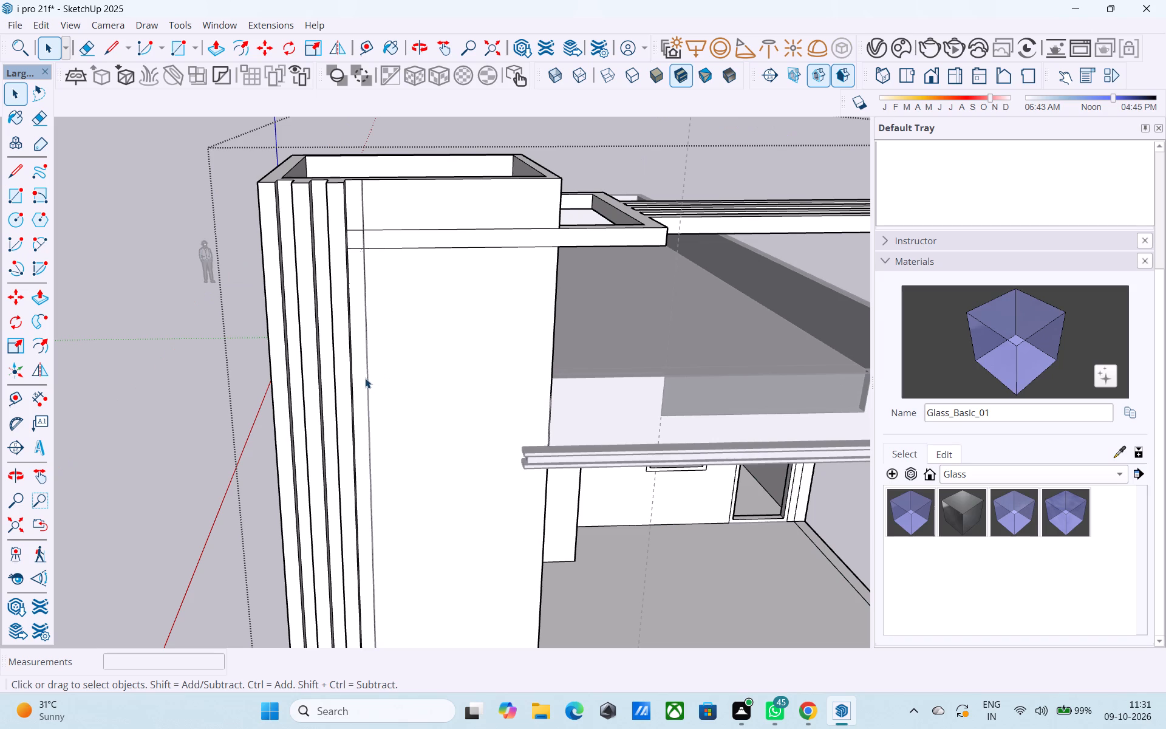
left_click(368, 379)
key("Delete")
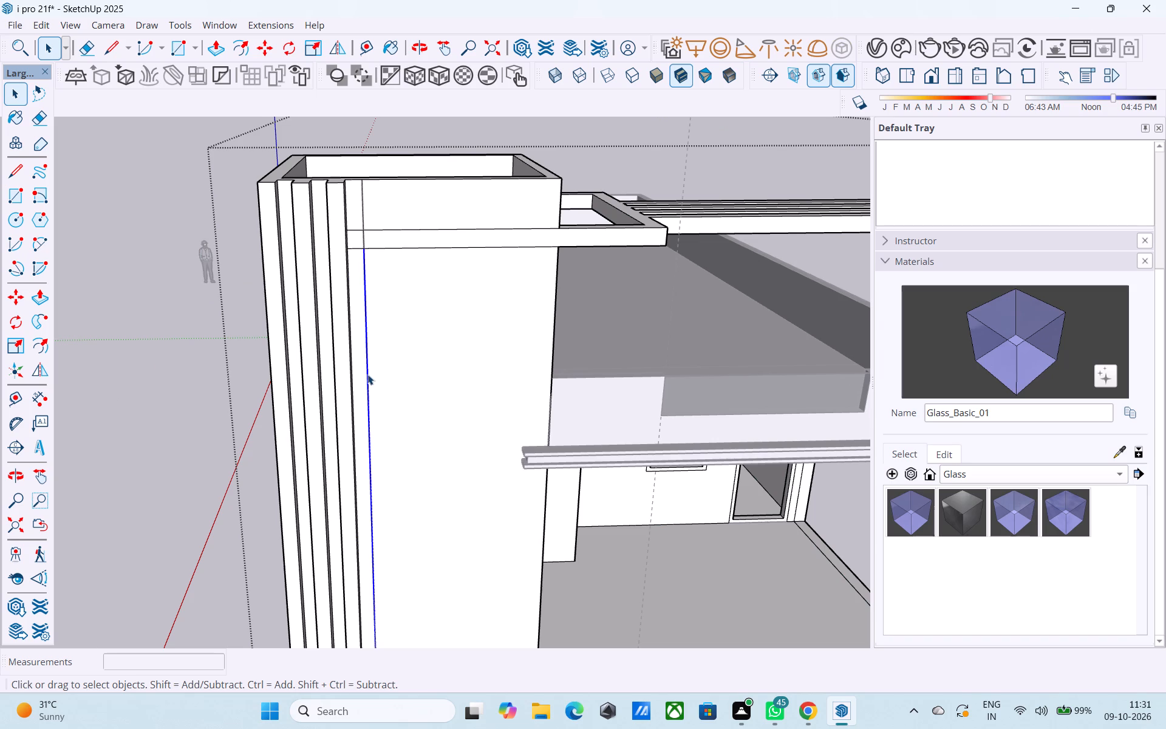
left_click(362, 221)
key("Delete")
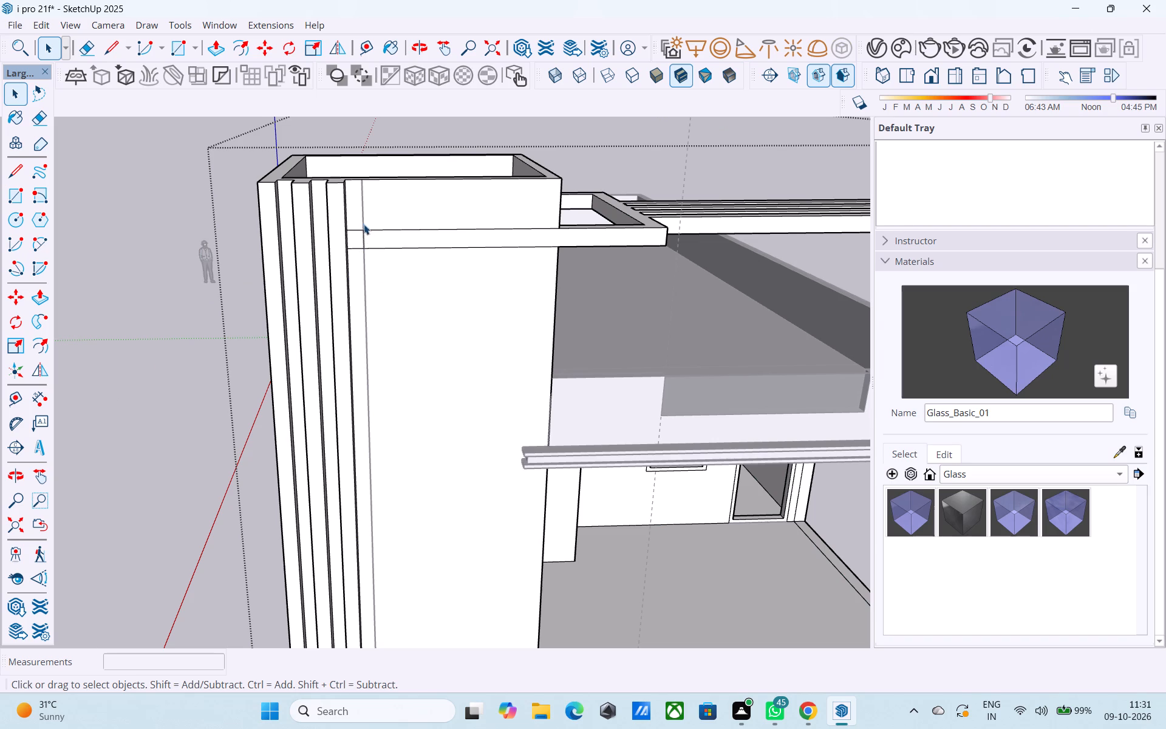
left_click(398, 363)
left_click(177, 367)
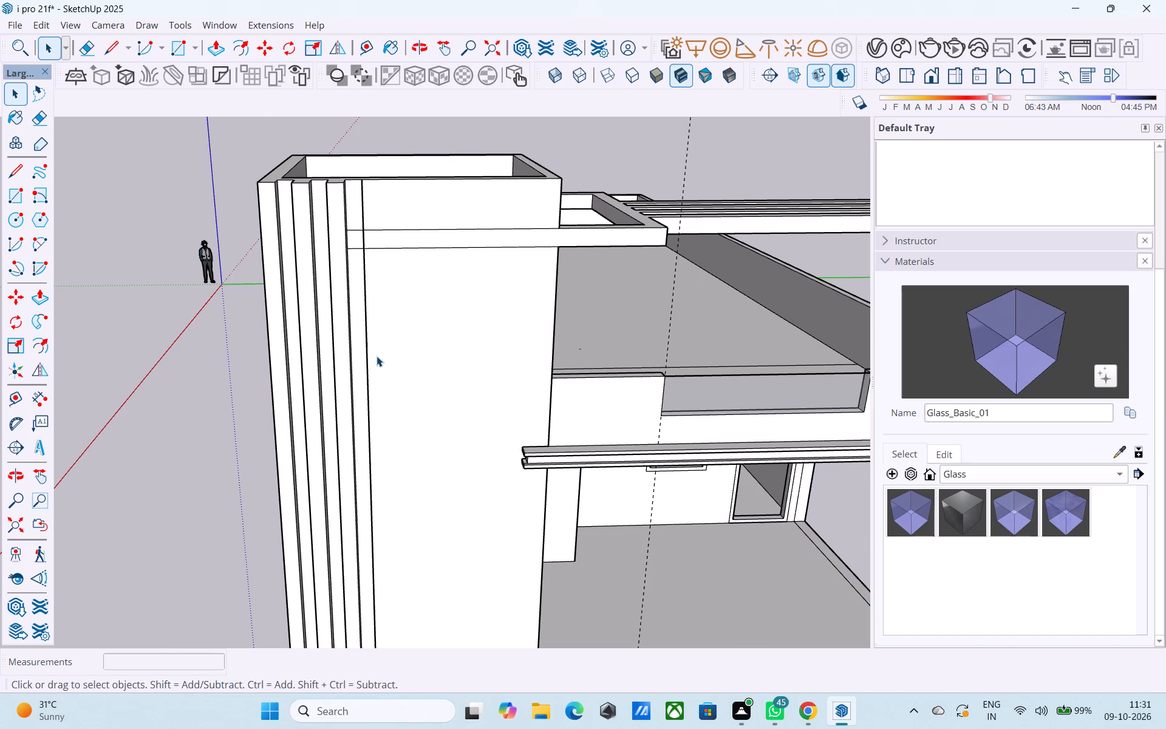
left_click(368, 358)
key("Delete")
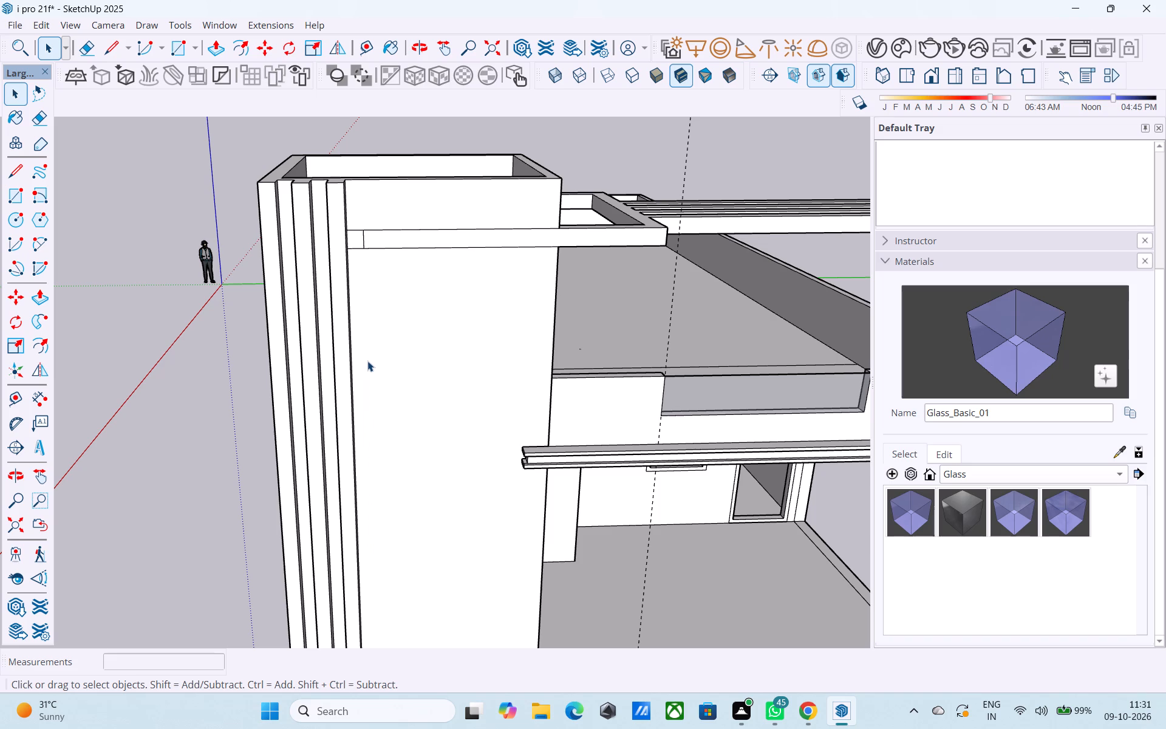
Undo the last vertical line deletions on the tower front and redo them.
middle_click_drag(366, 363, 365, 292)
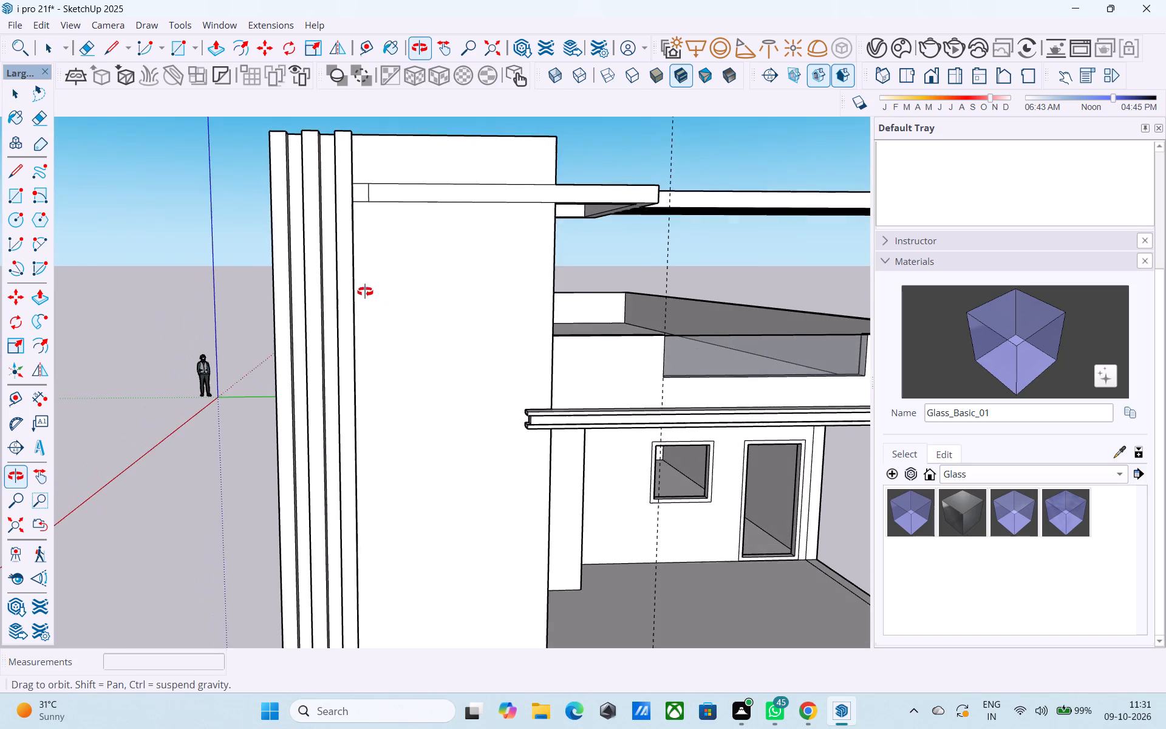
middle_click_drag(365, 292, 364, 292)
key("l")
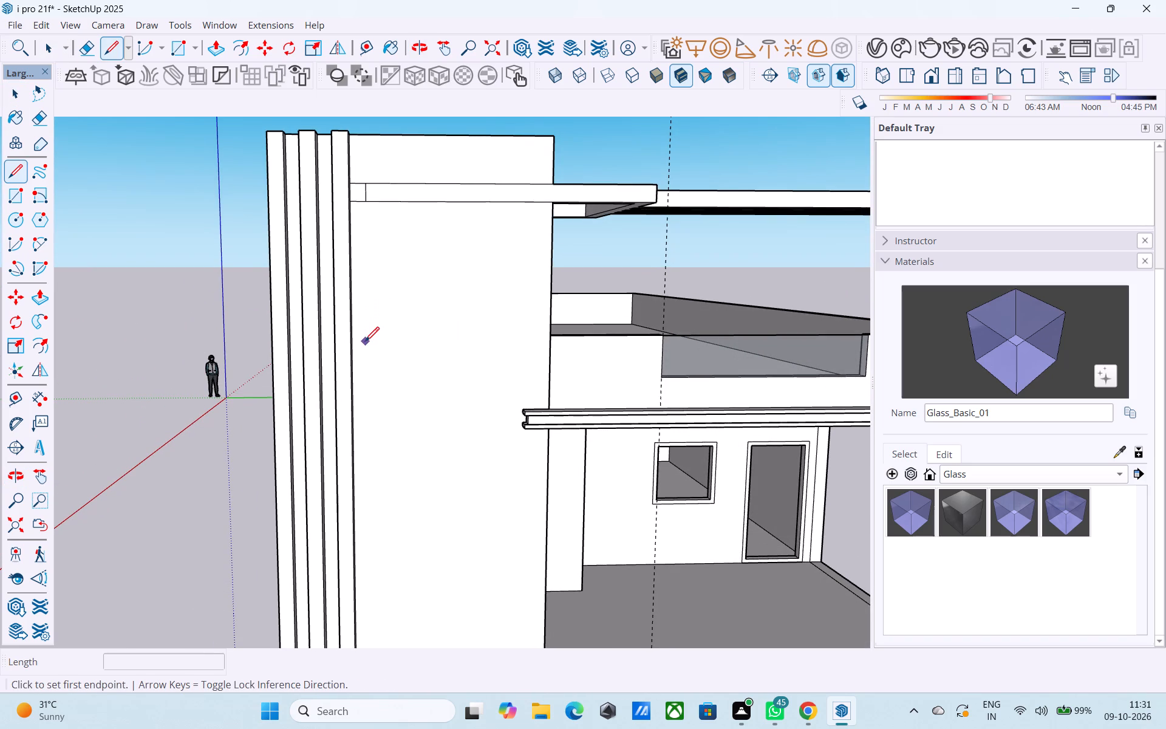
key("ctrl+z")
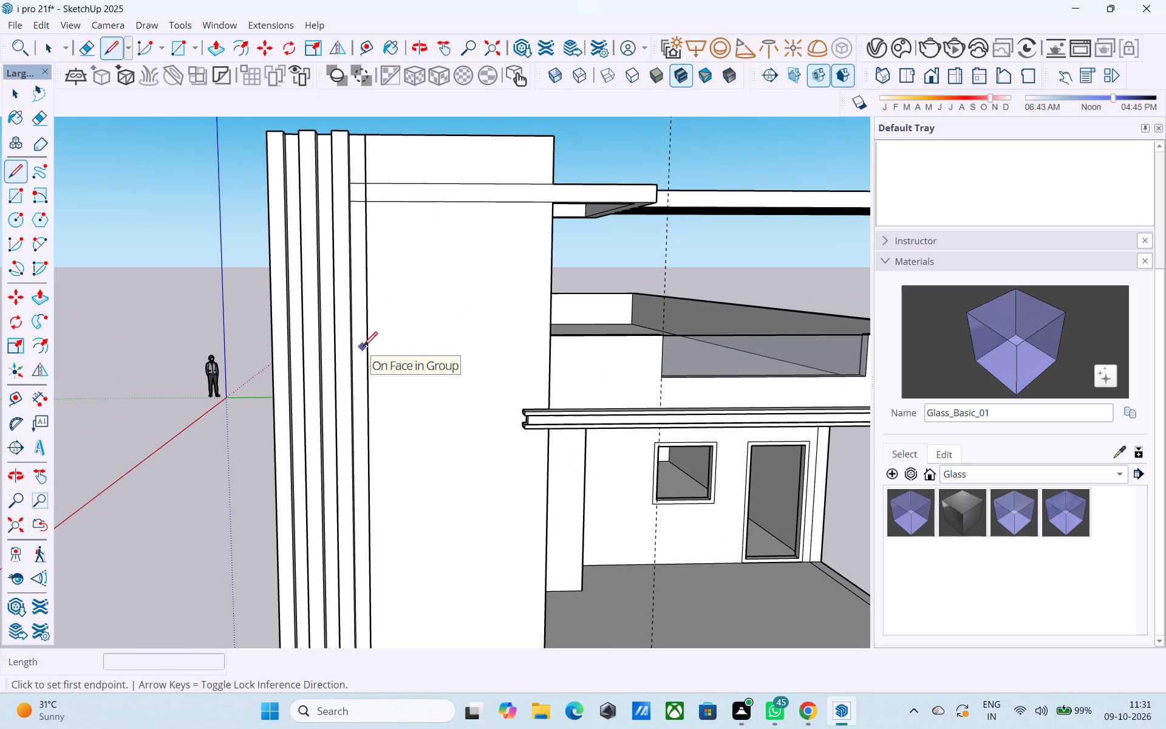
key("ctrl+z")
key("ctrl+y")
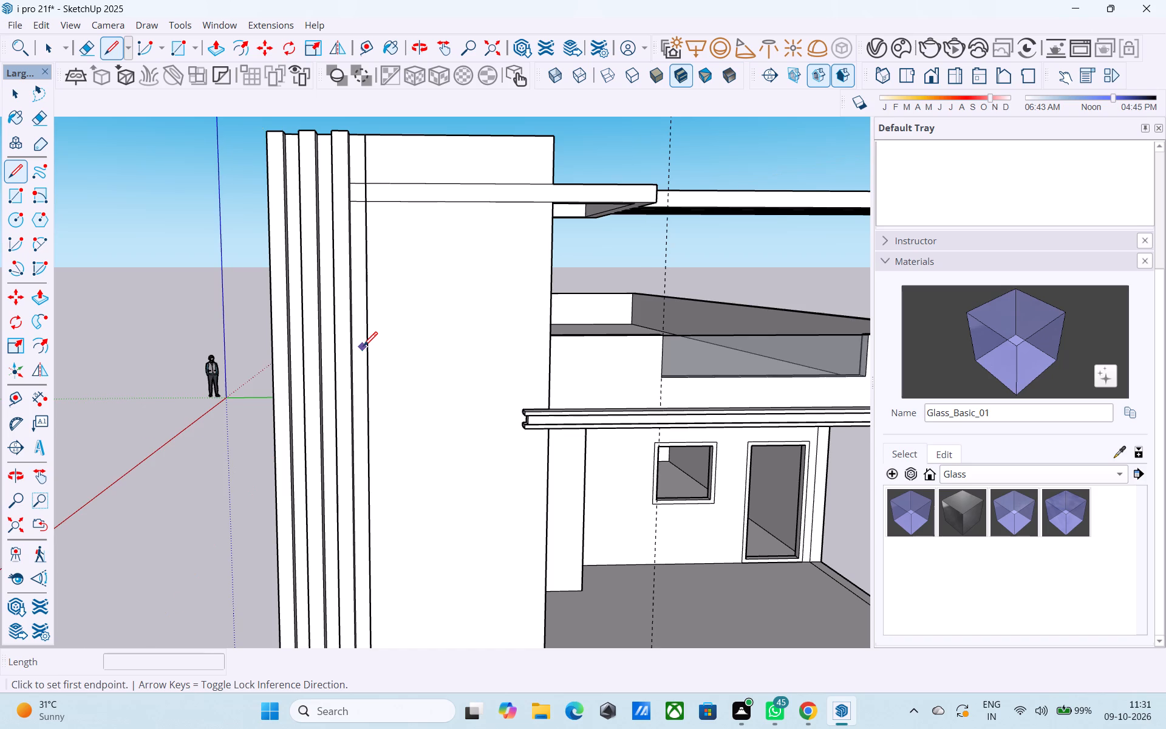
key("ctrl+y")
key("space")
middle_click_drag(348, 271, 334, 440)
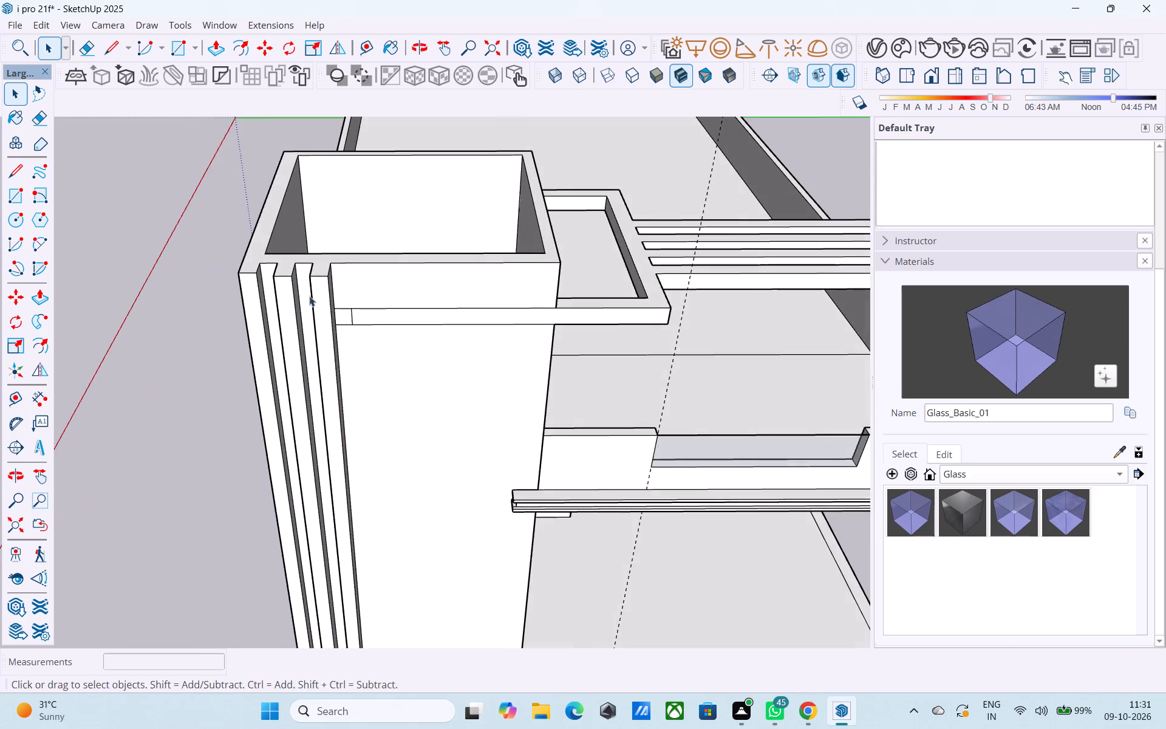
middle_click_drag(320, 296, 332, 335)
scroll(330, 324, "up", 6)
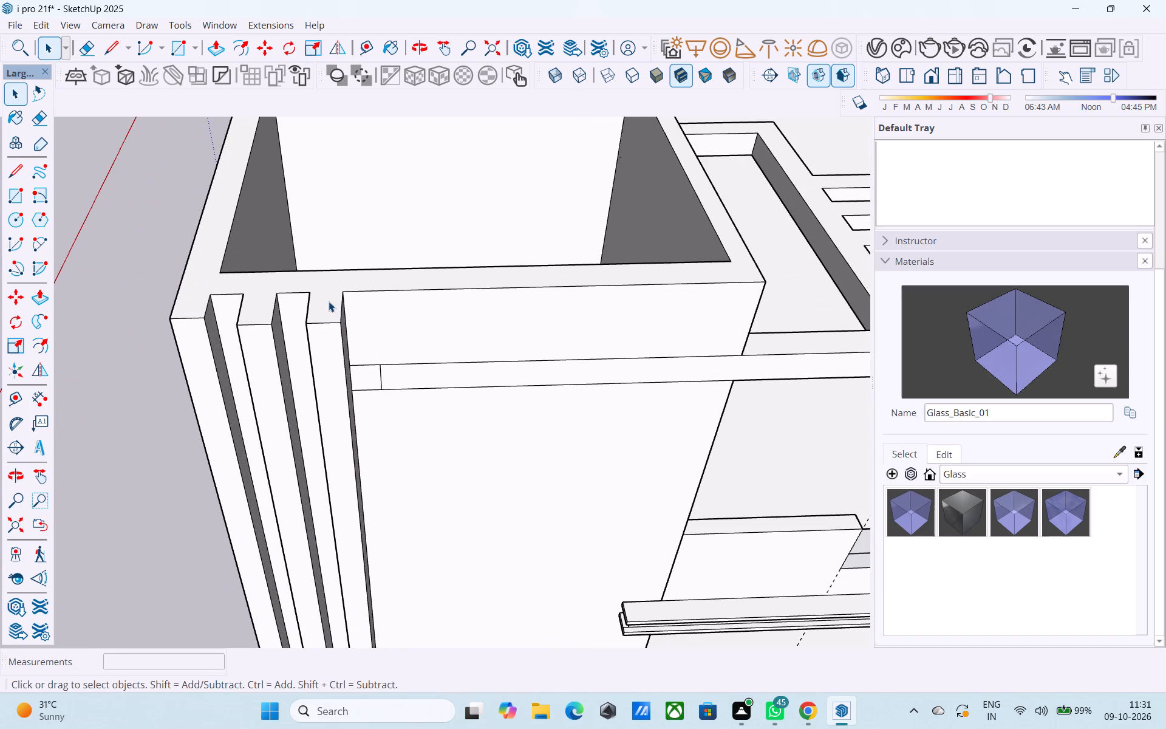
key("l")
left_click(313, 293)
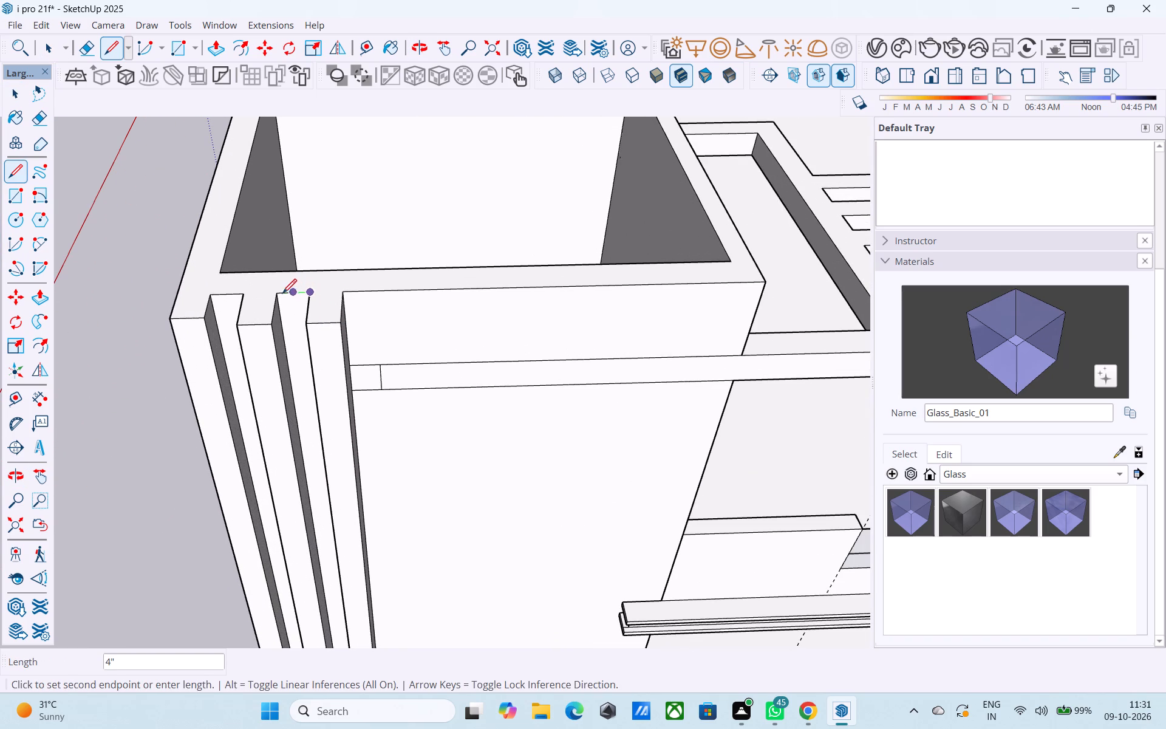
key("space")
Place two vertical guides on the tower's front face, one 8" from the last fin and another 8" beyond it.
middle_click_drag(343, 327, 267, 307)
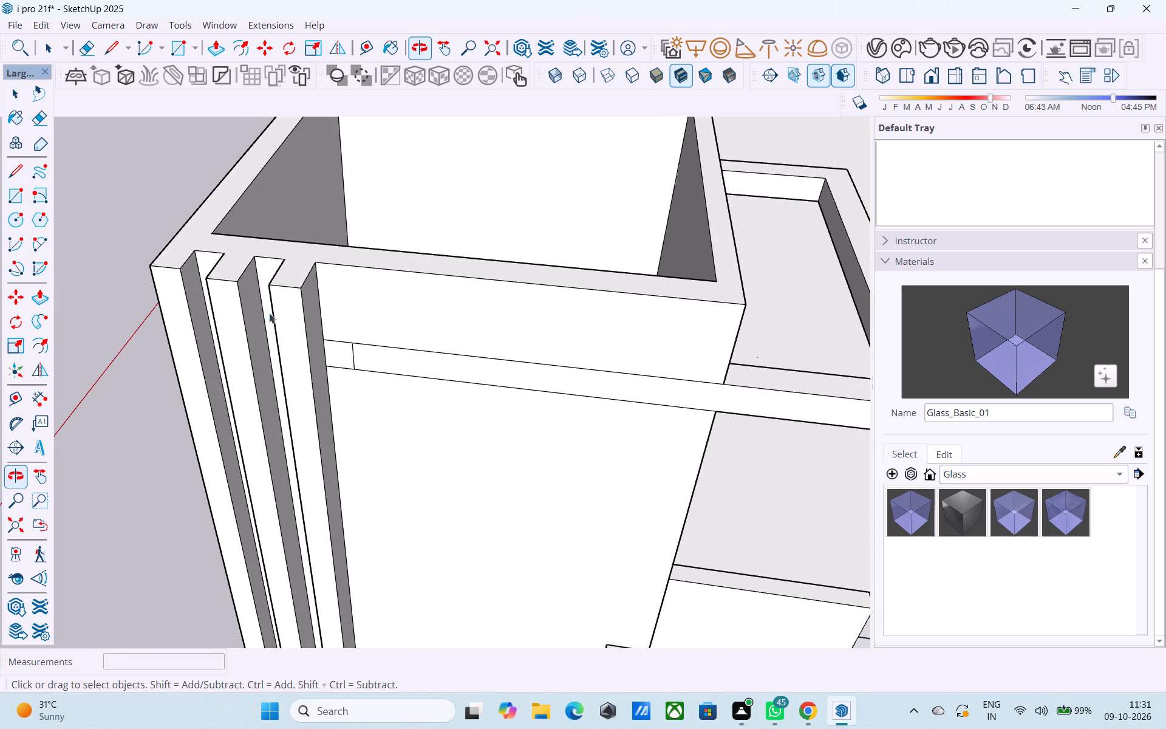
key("t")
left_click(323, 304)
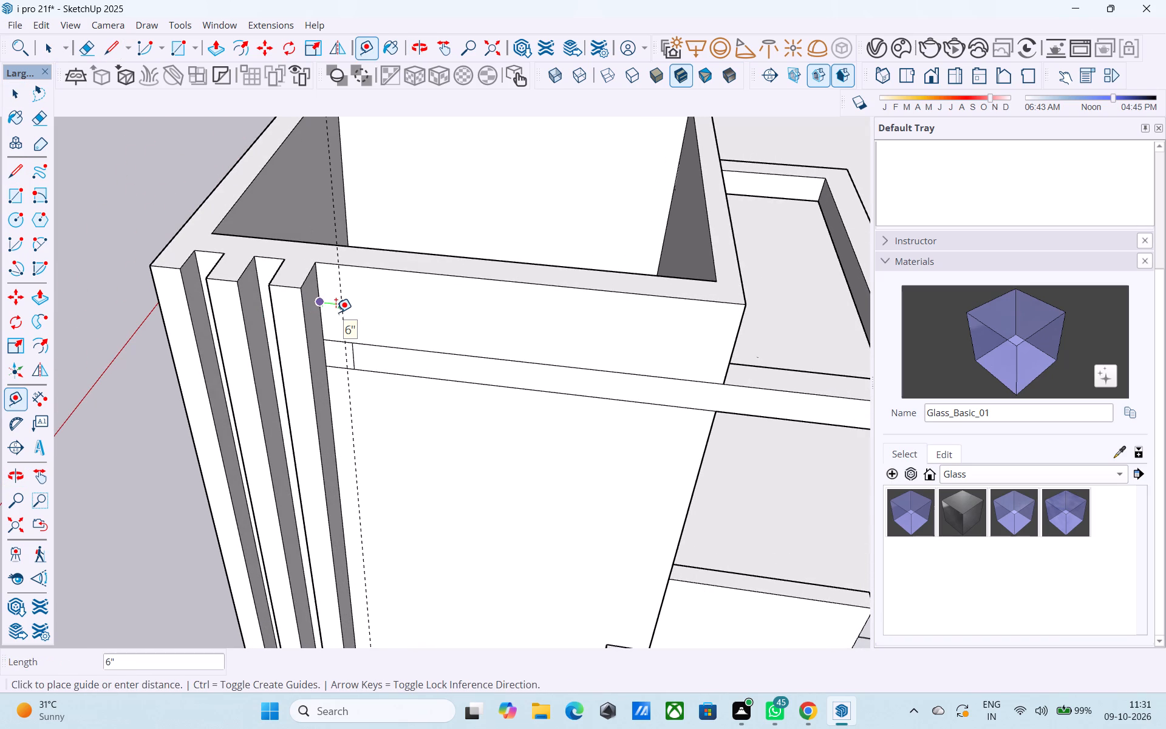
type("8\"")
key("Return")
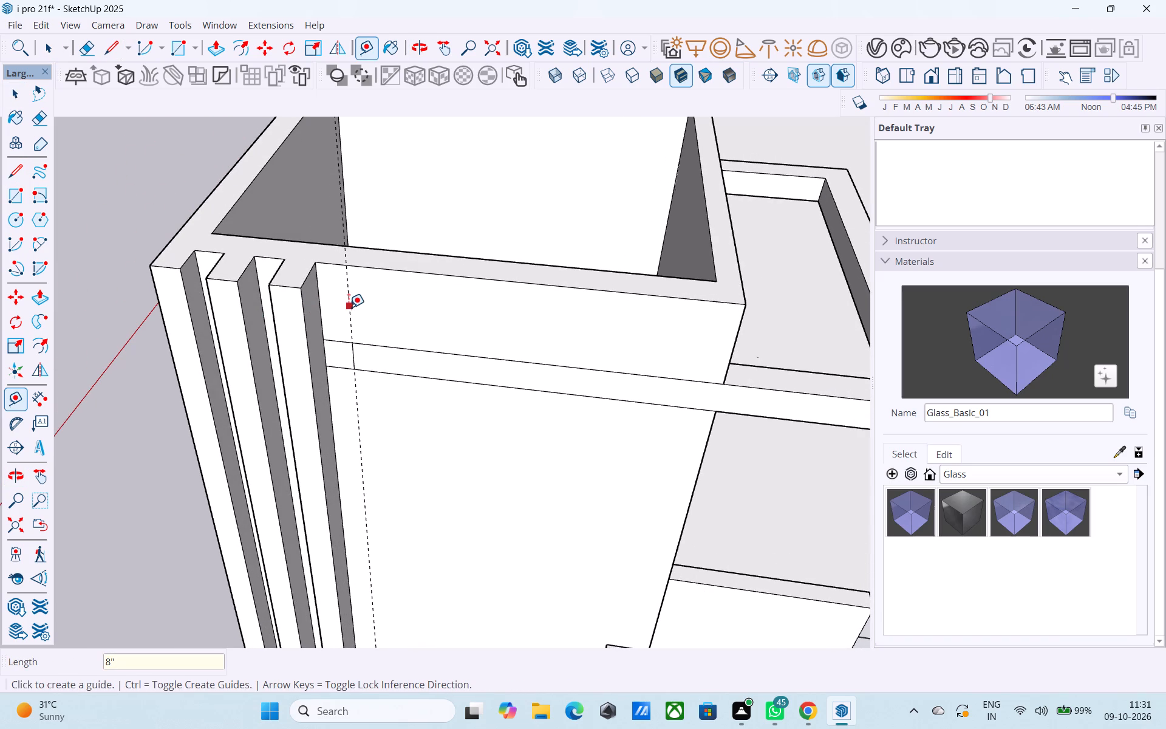
left_click(349, 307)
type("8\"")
key("Return")
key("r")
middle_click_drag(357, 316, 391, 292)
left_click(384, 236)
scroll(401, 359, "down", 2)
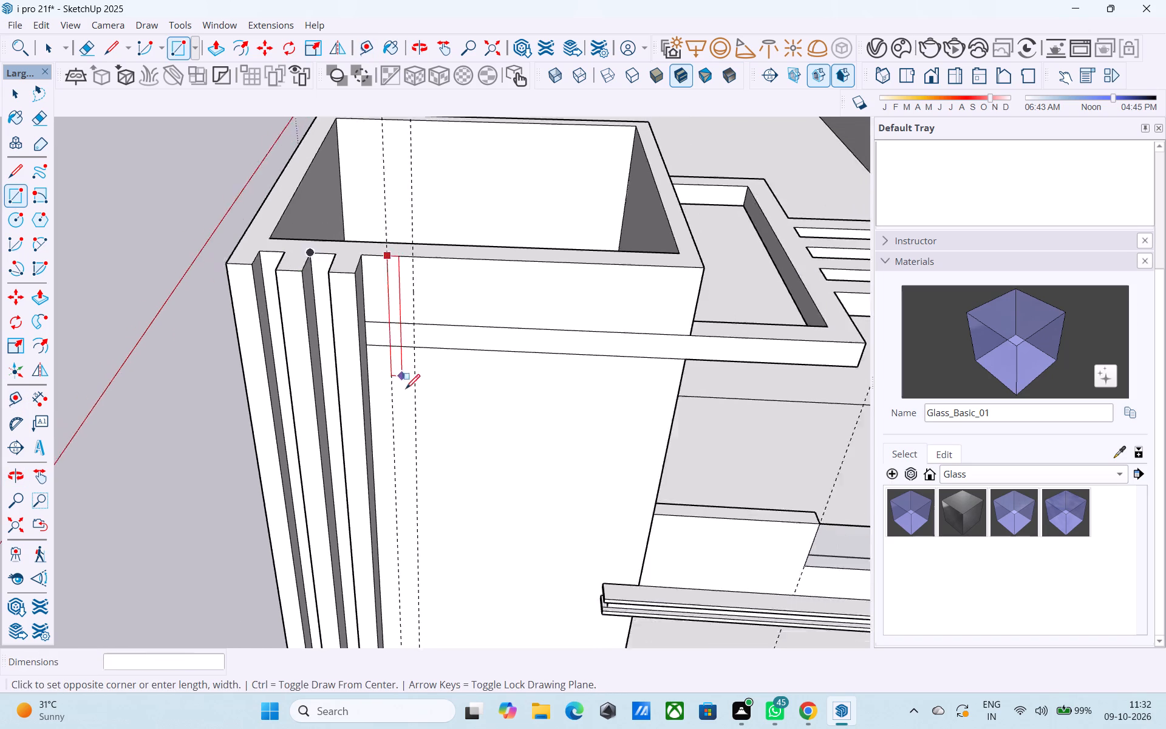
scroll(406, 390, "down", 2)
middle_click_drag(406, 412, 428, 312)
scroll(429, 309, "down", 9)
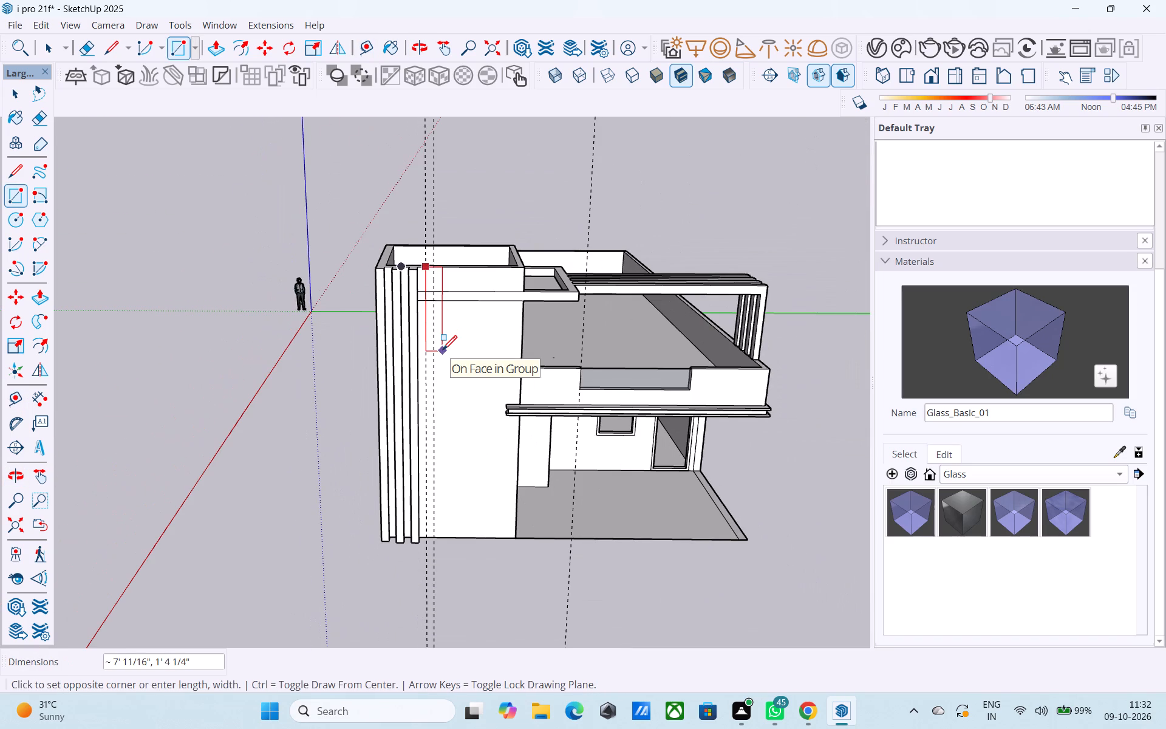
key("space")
Inside the building group, draw an 8" wide rectangle between the two guides from the tower's top edge to its base.
double_click(446, 354)
scroll(444, 352, "up", 3)
key("r")
scroll(420, 275, "up", 3)
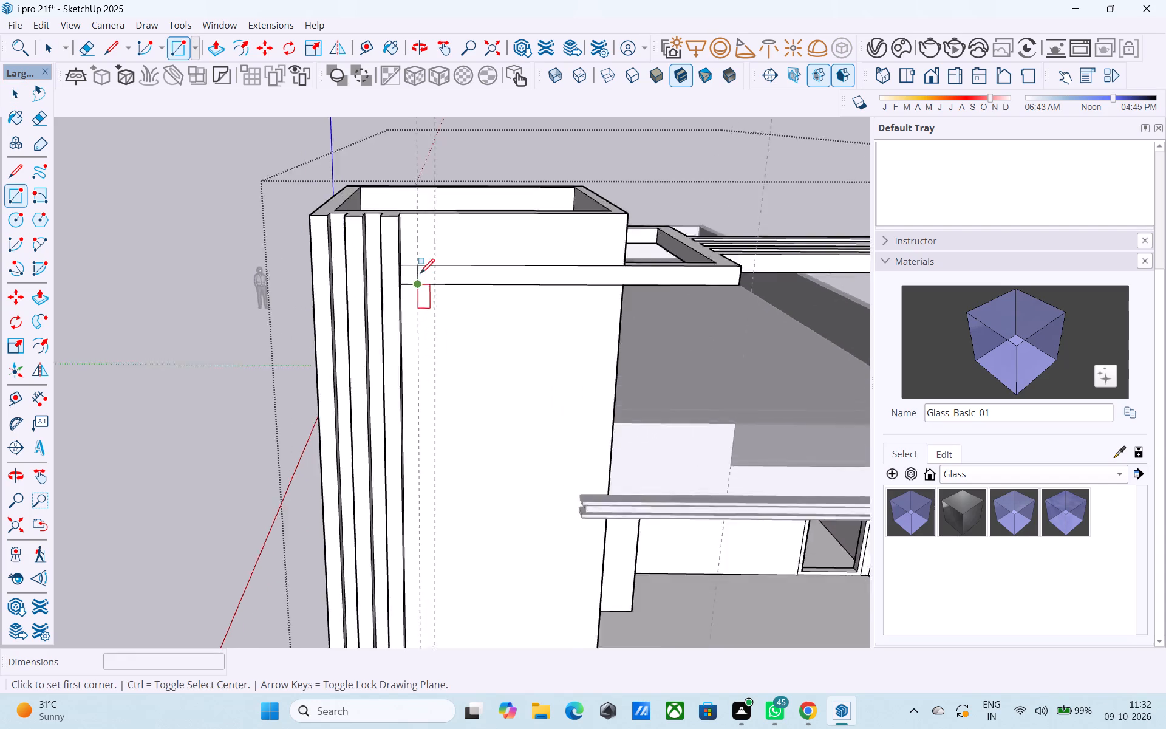
scroll(420, 275, "up", 6)
left_click(412, 177)
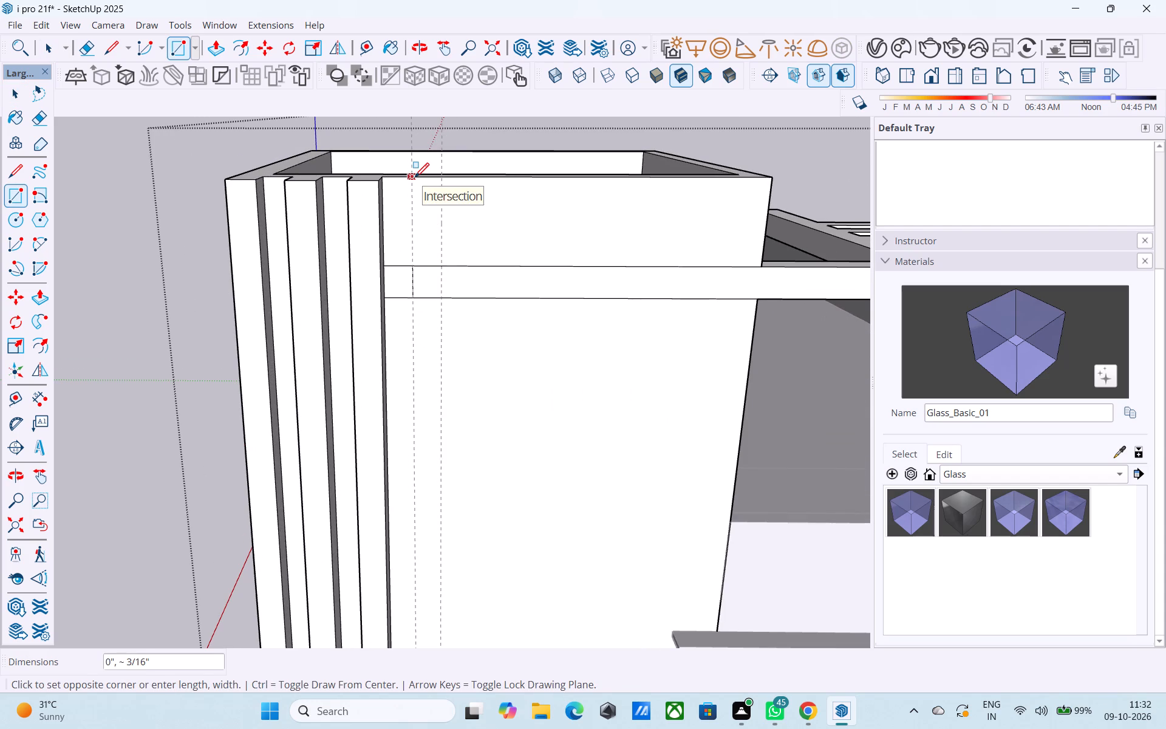
key("r")
left_click(415, 180)
scroll(455, 352, "down", 12)
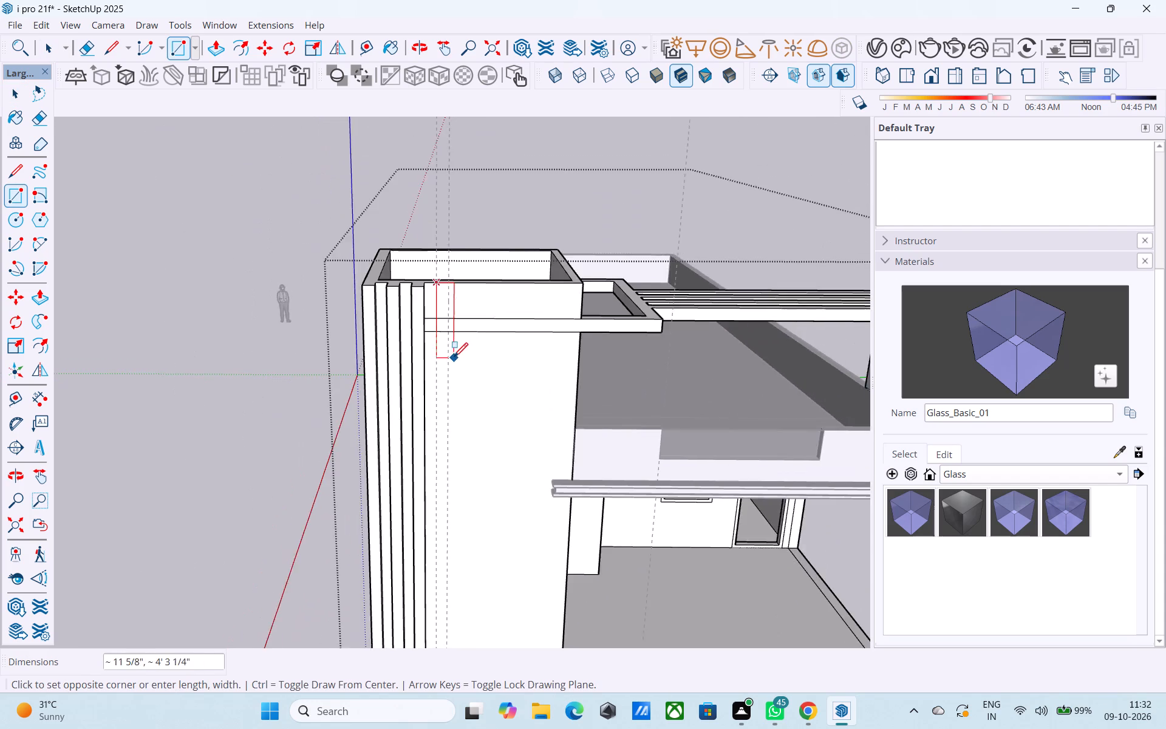
scroll(454, 358, "down", 2)
scroll(459, 552, "up", 13)
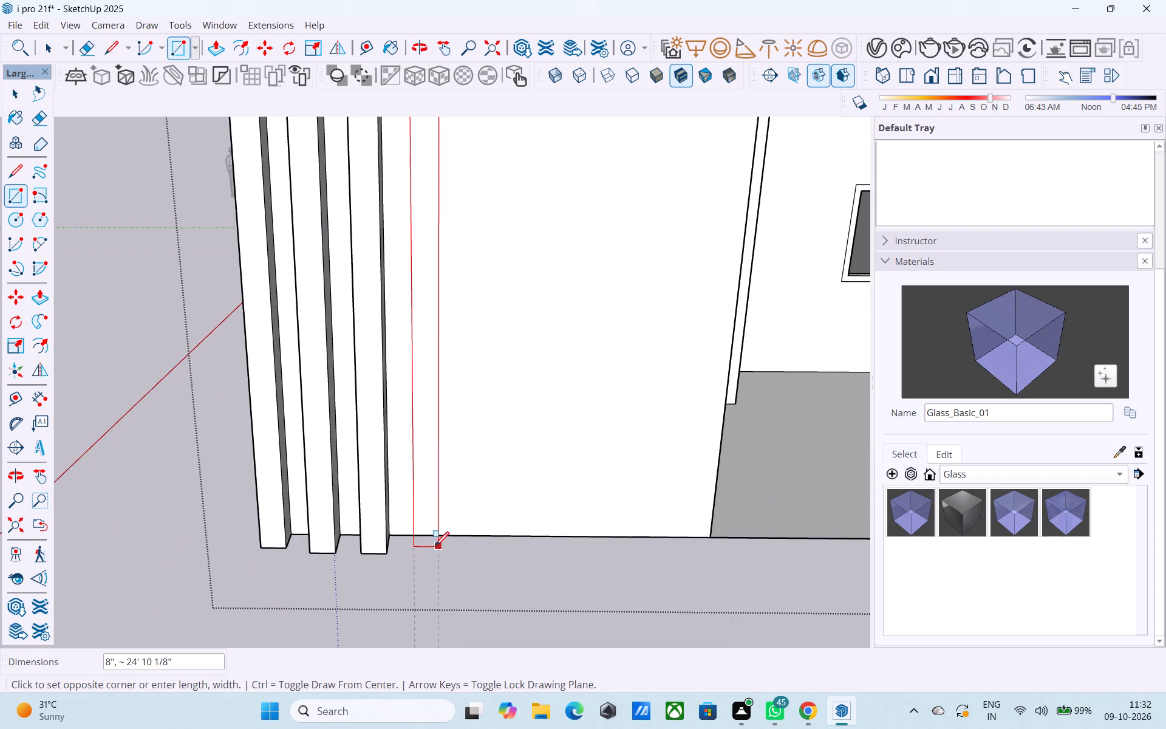
left_click(437, 536)
key("space")
Push/Pull the narrow strip between the guides outward 1' to form another fin.
left_click(431, 522)
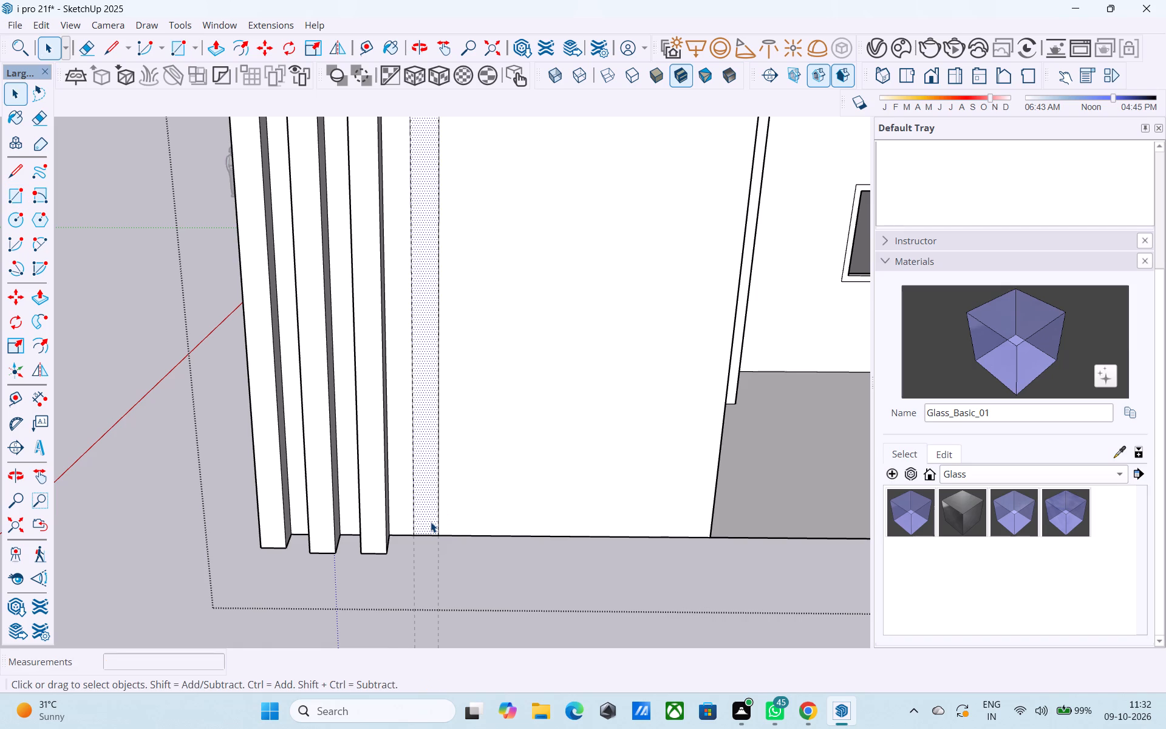
key("p")
left_click(428, 512)
left_click(381, 478)
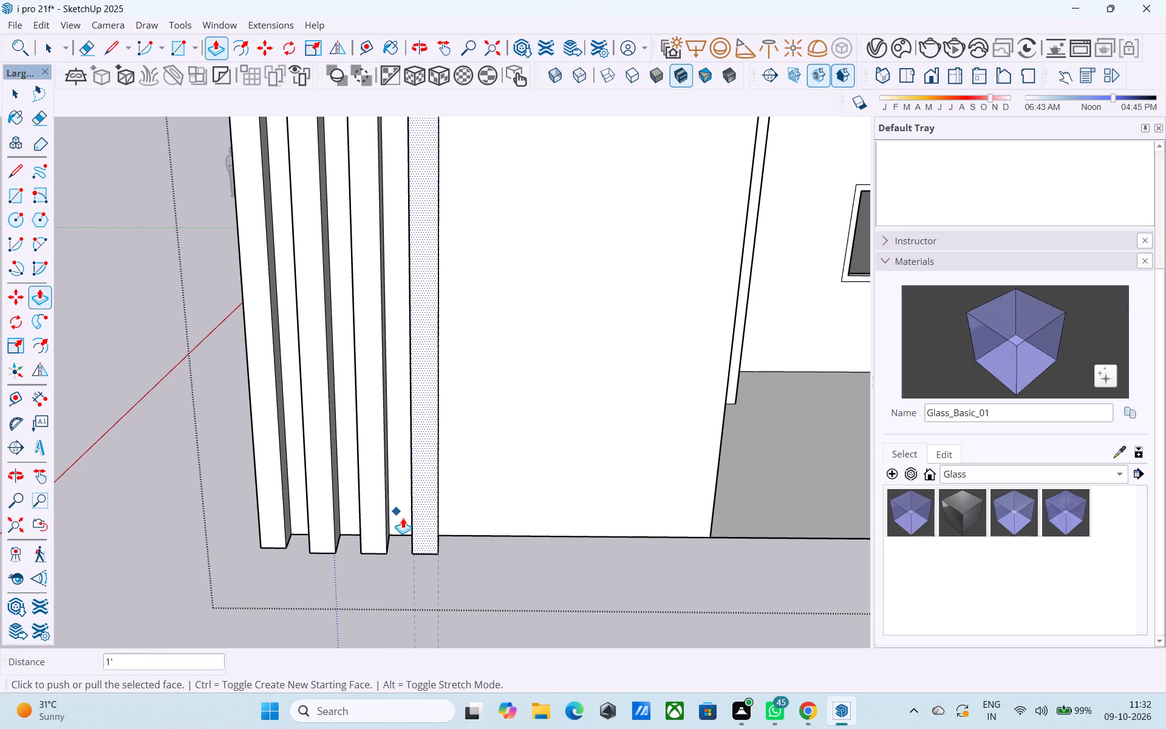
scroll(420, 546, "down", 15)
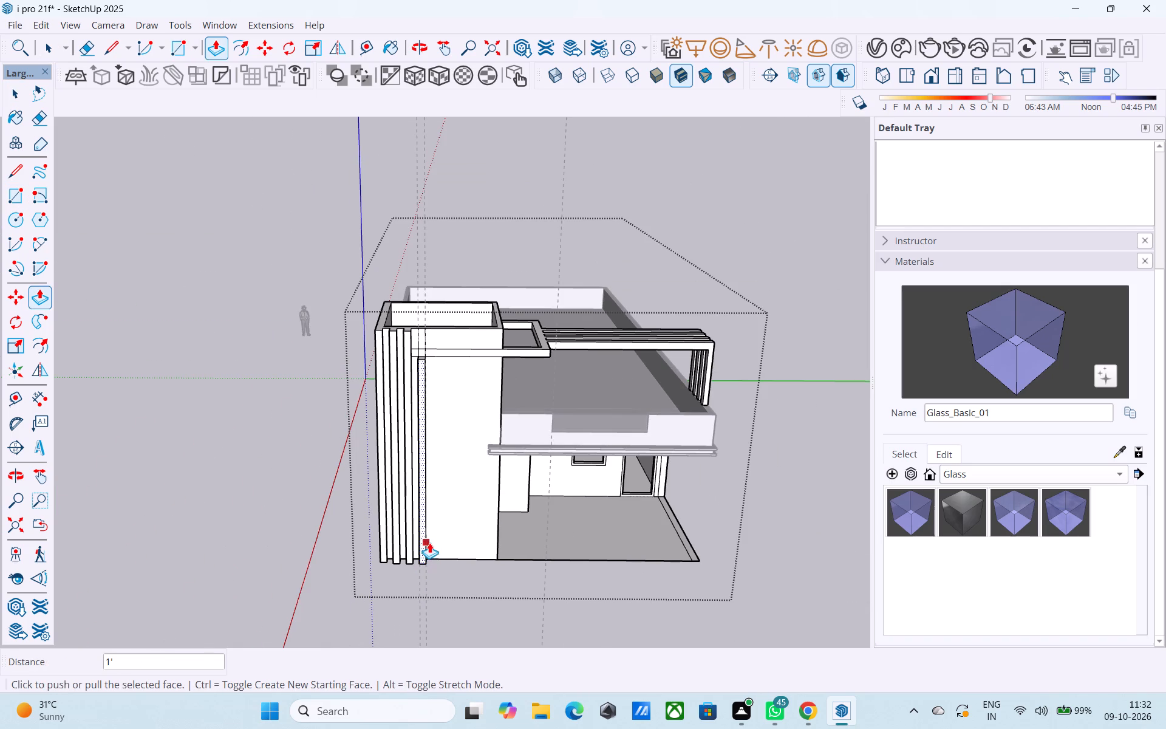
middle_click_drag(429, 542, 448, 507, "shift")
key("space")
Pull the new fin's top face up through the horizontal band by 9" and another 2', level with the other fin tops.
middle_click_drag(448, 426, 421, 542)
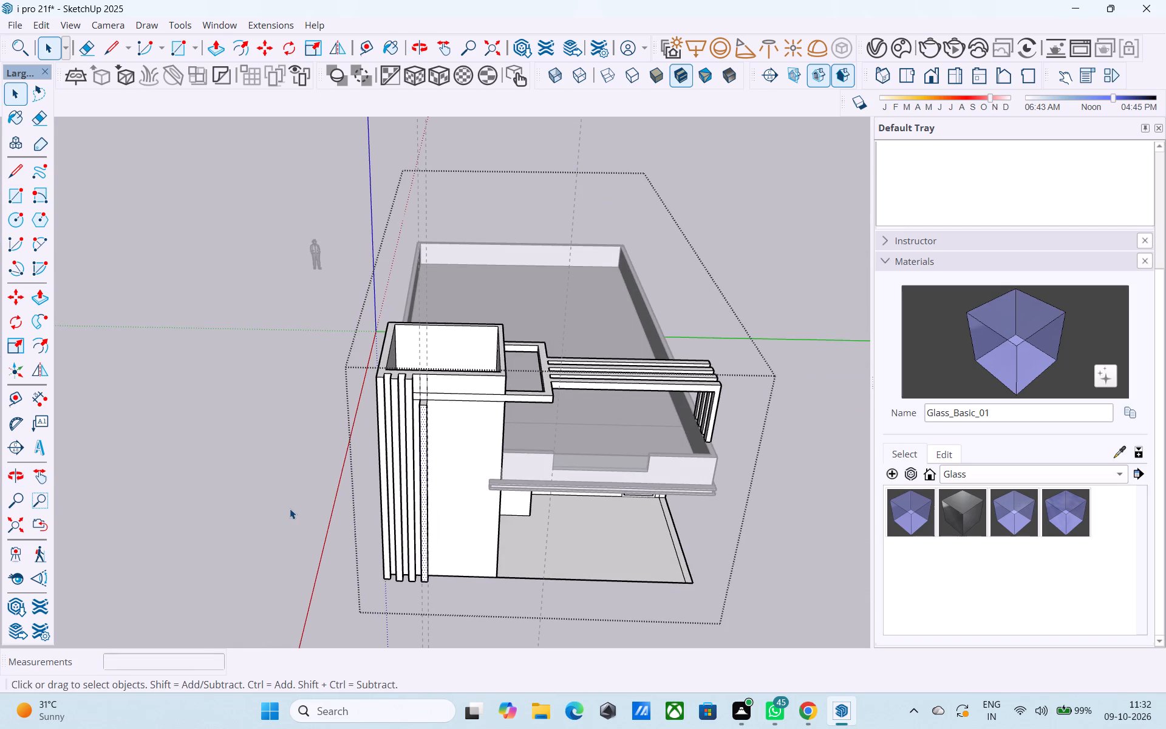
left_click_drag(468, 431, 466, 453)
middle_click_drag(438, 420, 437, 522)
scroll(428, 512, "up", 5)
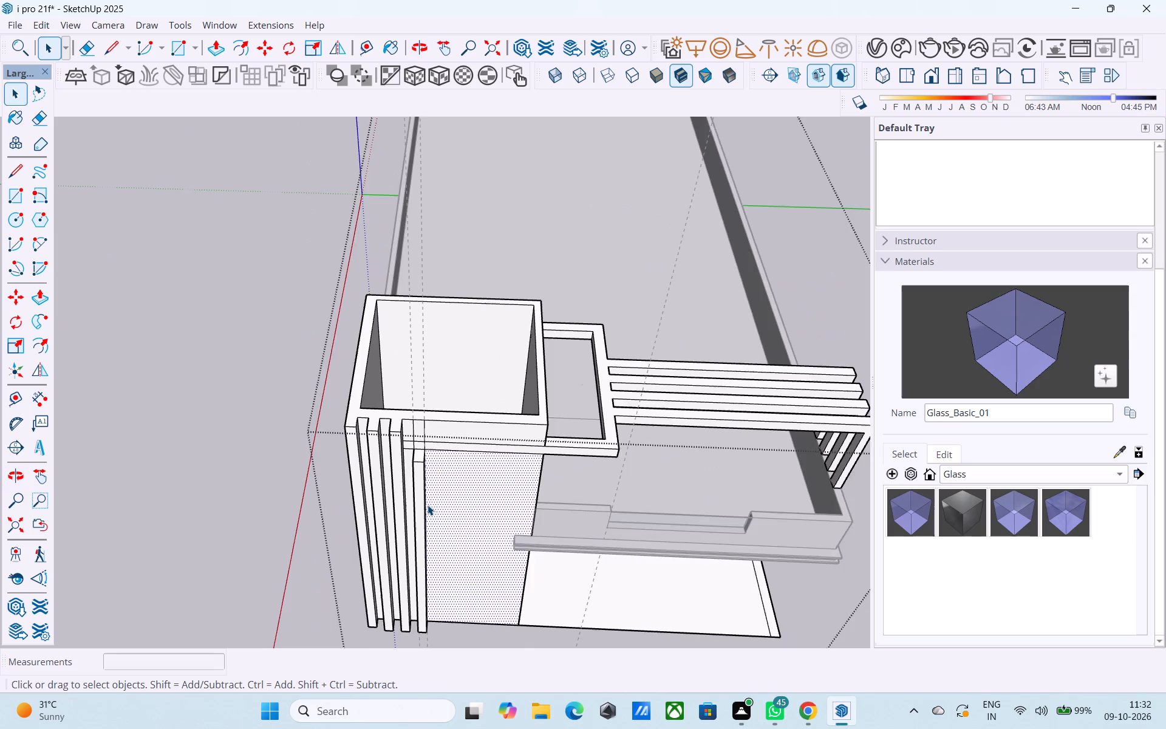
scroll(428, 505, "up", 6)
left_click(415, 403)
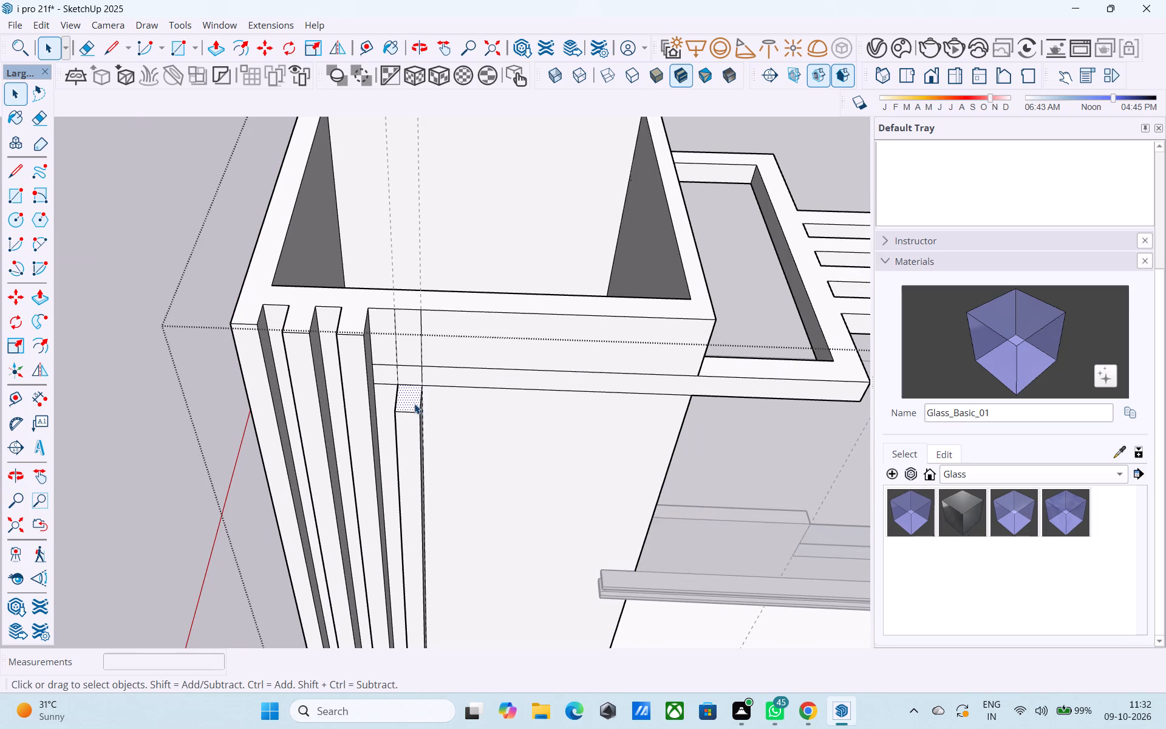
key("p")
left_click(414, 402)
left_click(409, 306)
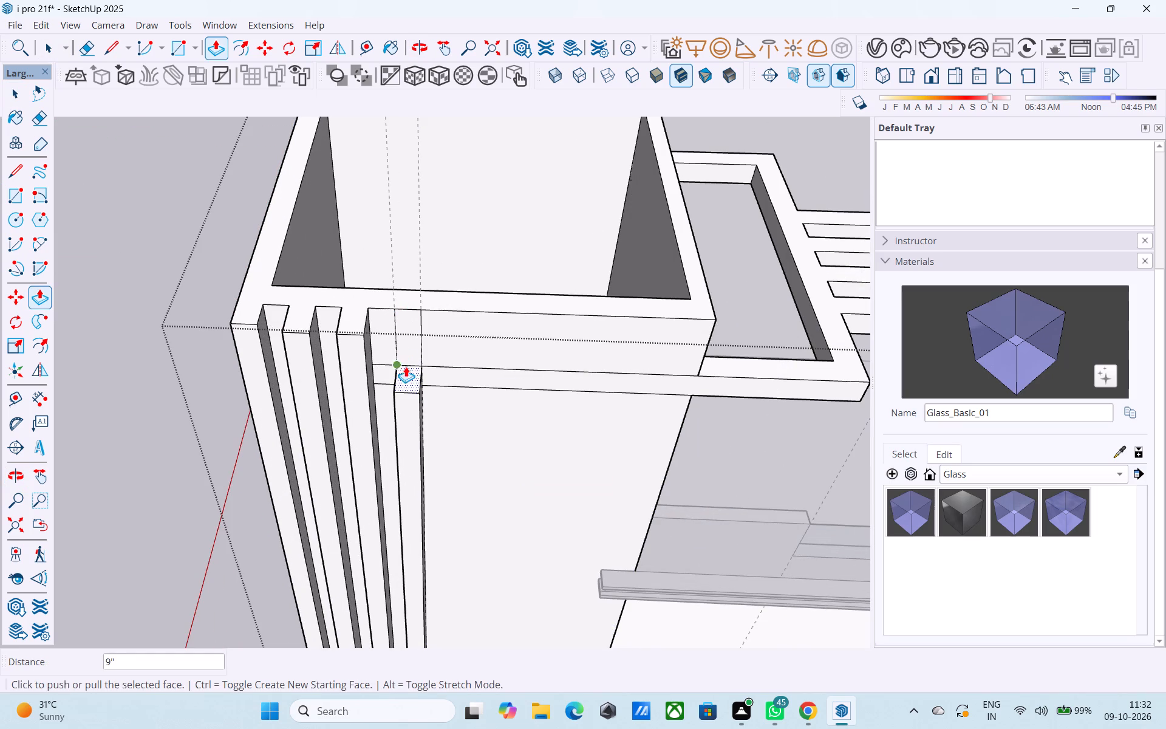
left_click(410, 373)
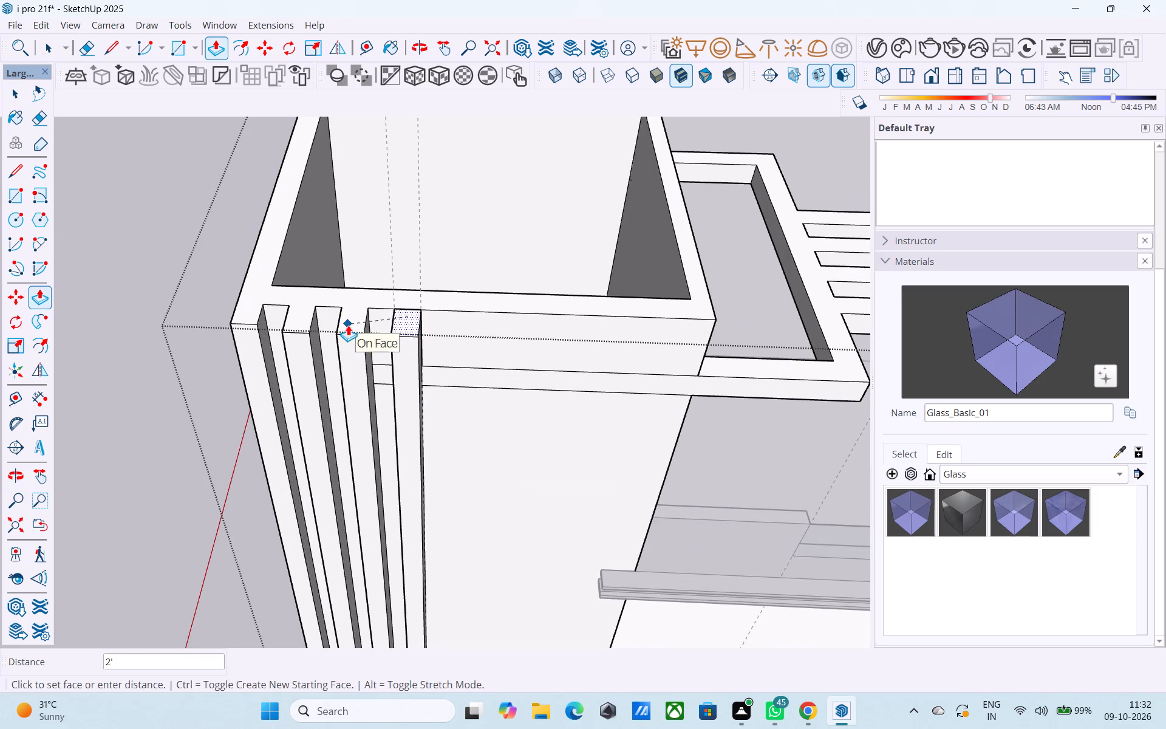
left_click(348, 325)
Erase the edge between the new fin's top and the tower's top face.
key("e")
left_click_drag(409, 308, 409, 313)
scroll(398, 427, "down", 2)
middle_click_drag(390, 434, 414, 290)
key("space")
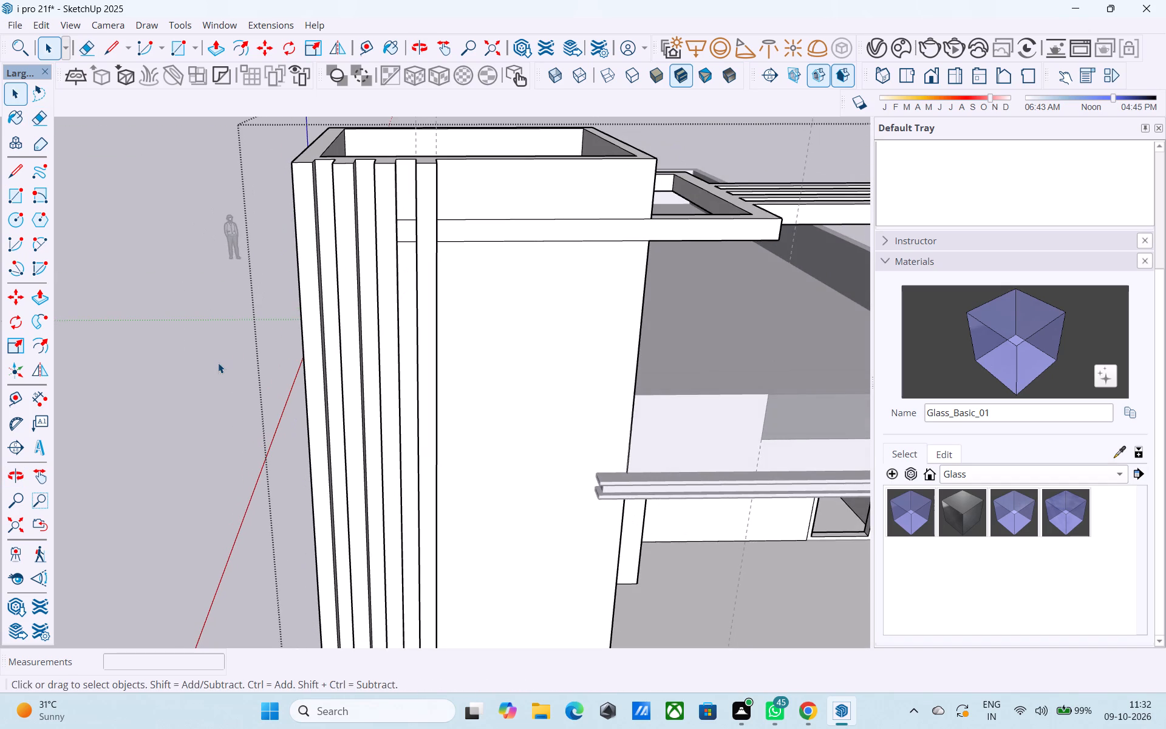
middle_click_drag(346, 394, 366, 357, "shift")
scroll(268, 384, "down", 3)
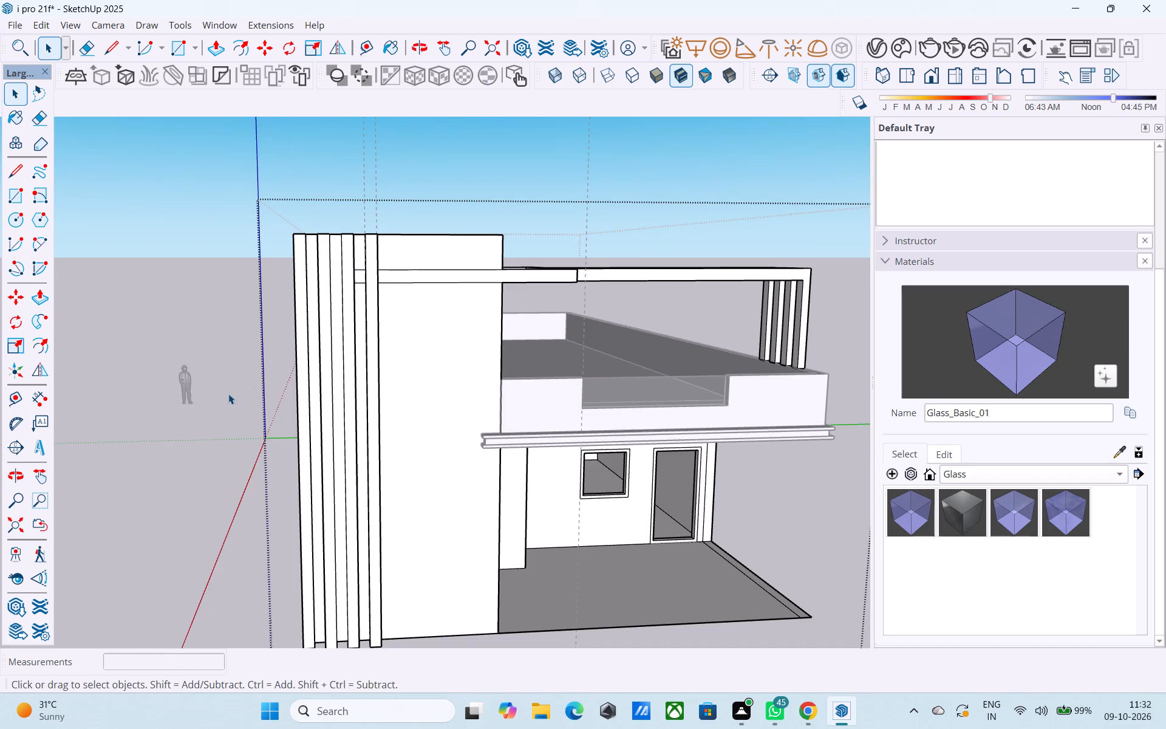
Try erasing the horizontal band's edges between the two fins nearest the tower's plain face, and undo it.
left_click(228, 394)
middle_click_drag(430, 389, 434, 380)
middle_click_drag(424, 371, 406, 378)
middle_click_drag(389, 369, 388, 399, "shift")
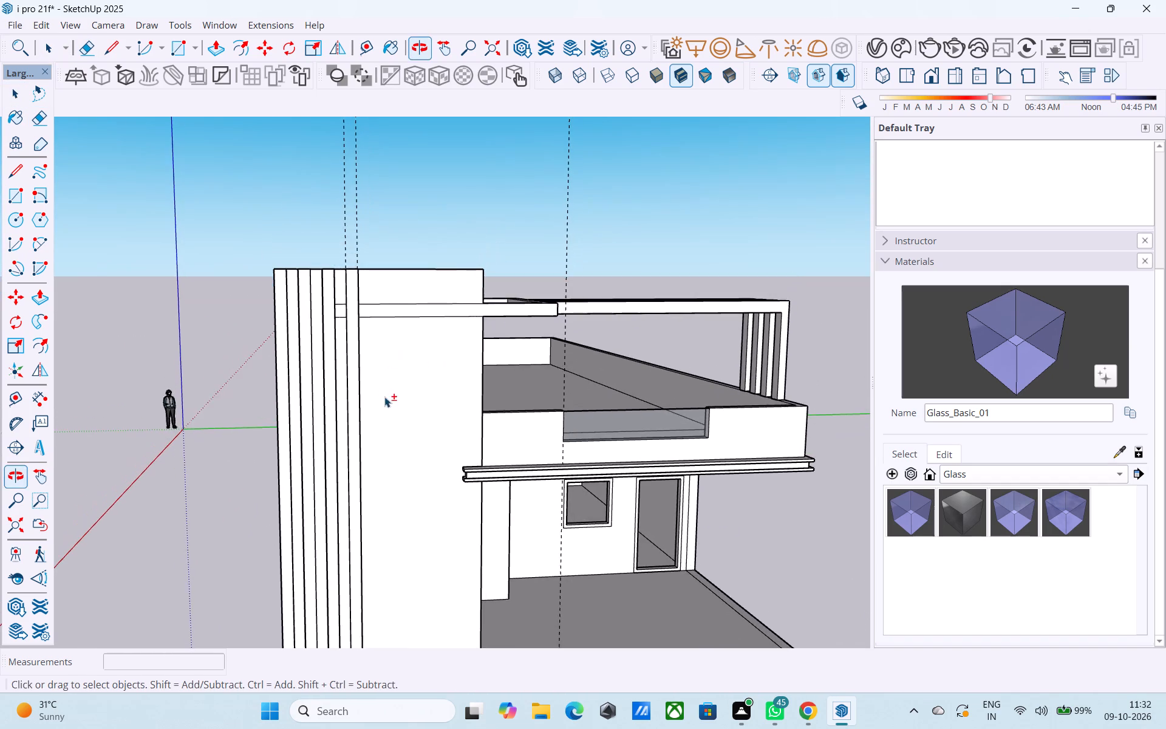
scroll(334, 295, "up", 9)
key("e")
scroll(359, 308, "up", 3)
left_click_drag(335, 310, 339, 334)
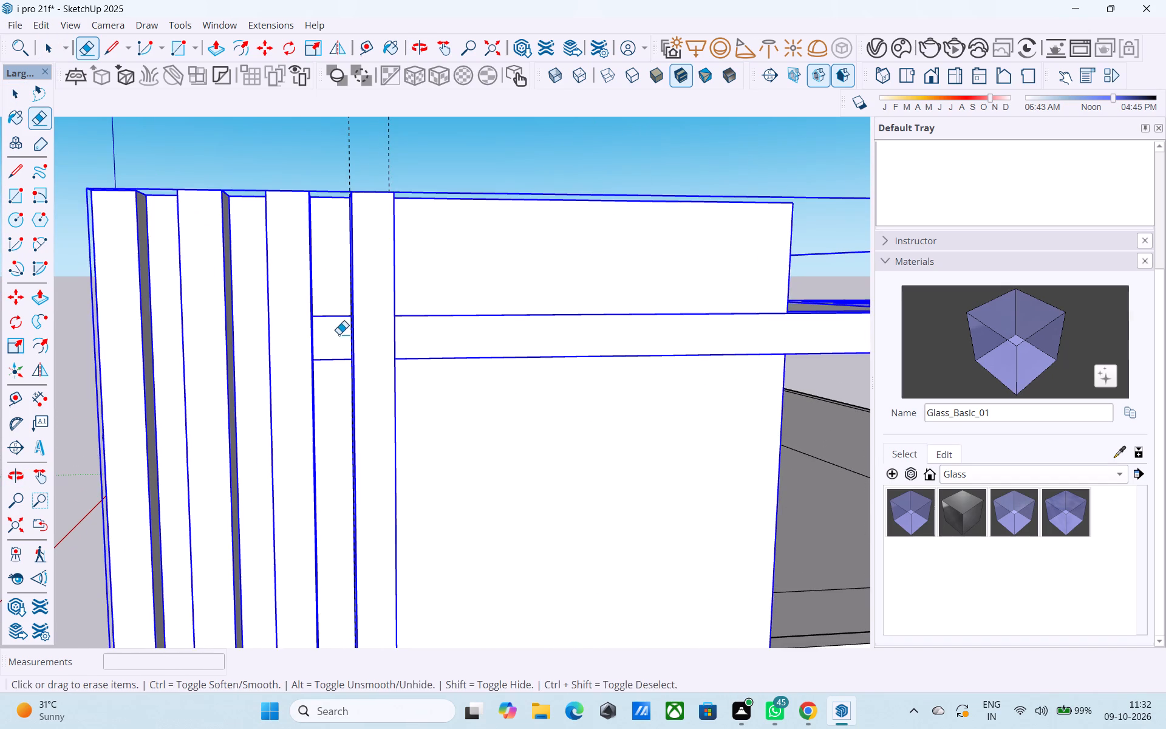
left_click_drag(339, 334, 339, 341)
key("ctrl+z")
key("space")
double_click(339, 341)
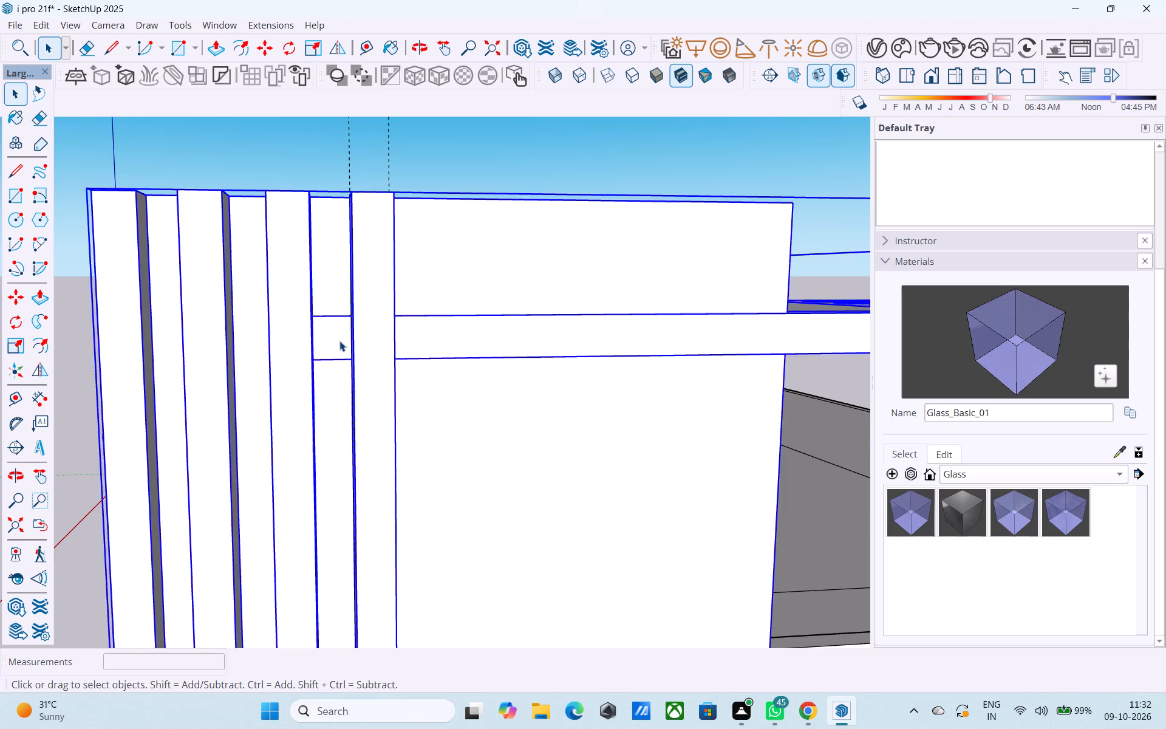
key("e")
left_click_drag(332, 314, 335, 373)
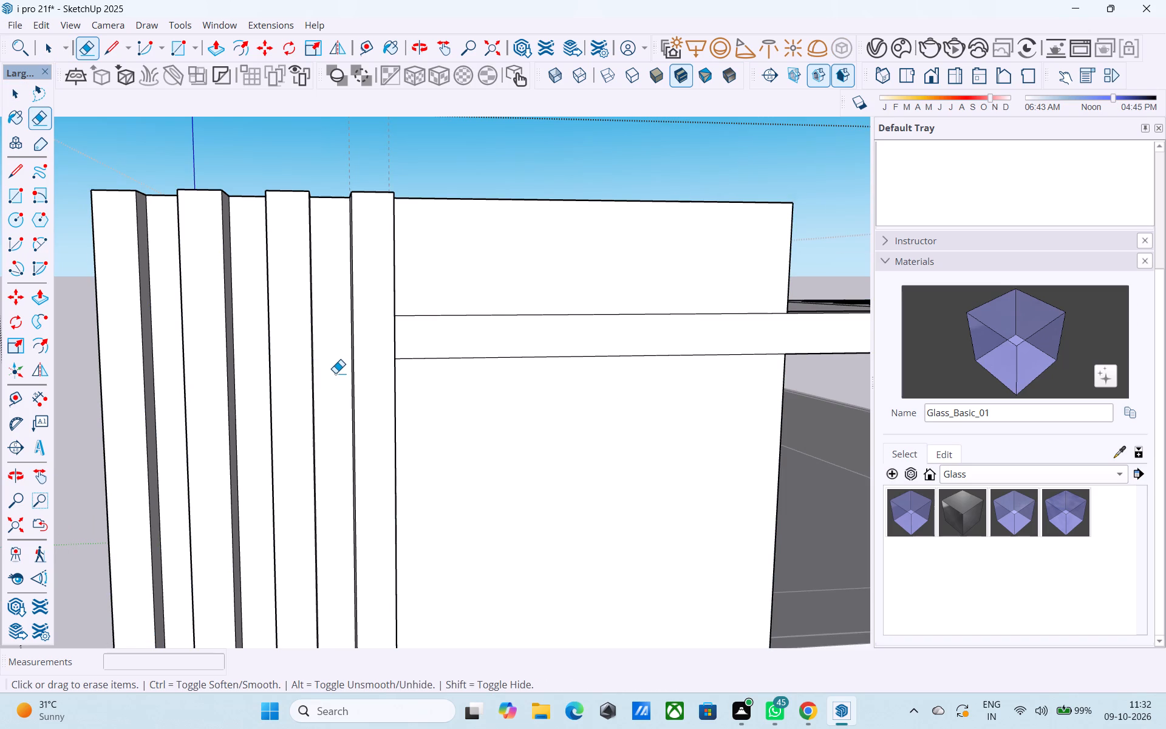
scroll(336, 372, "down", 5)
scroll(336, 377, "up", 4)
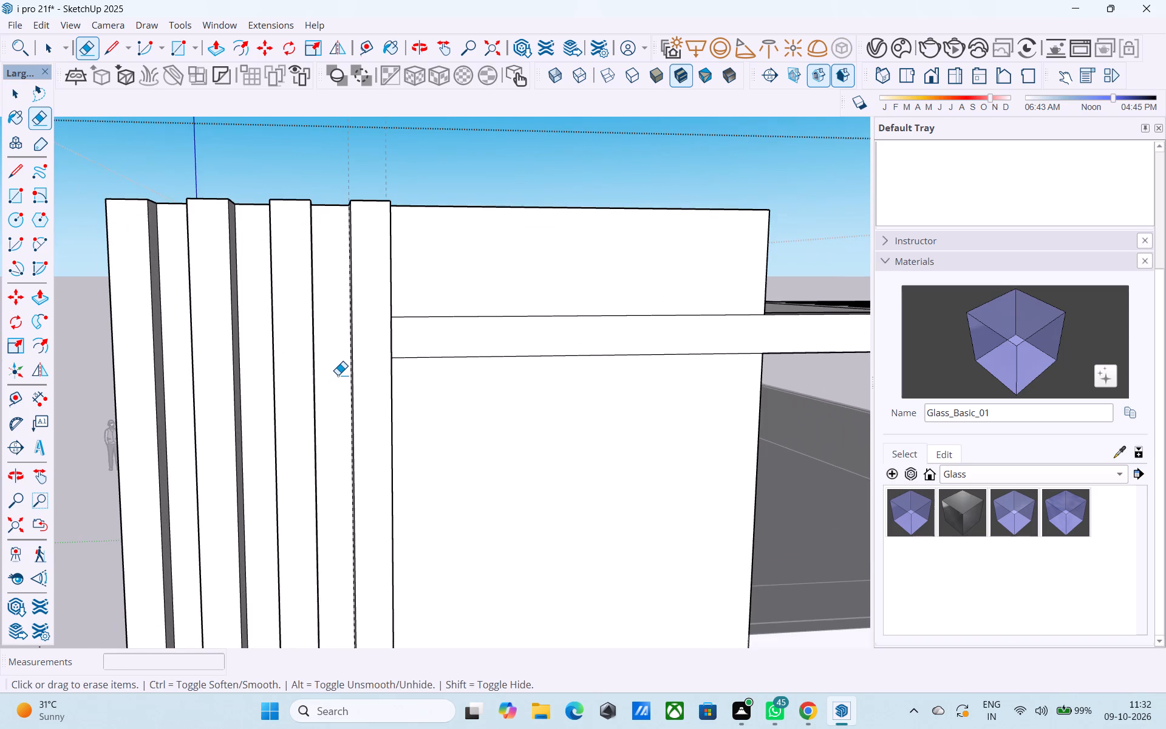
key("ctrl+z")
Push/Pull the band segment between the last two fins outward 1', and bring the rest of the band out level with it.
key("space")
middle_click_drag(343, 361, 383, 366)
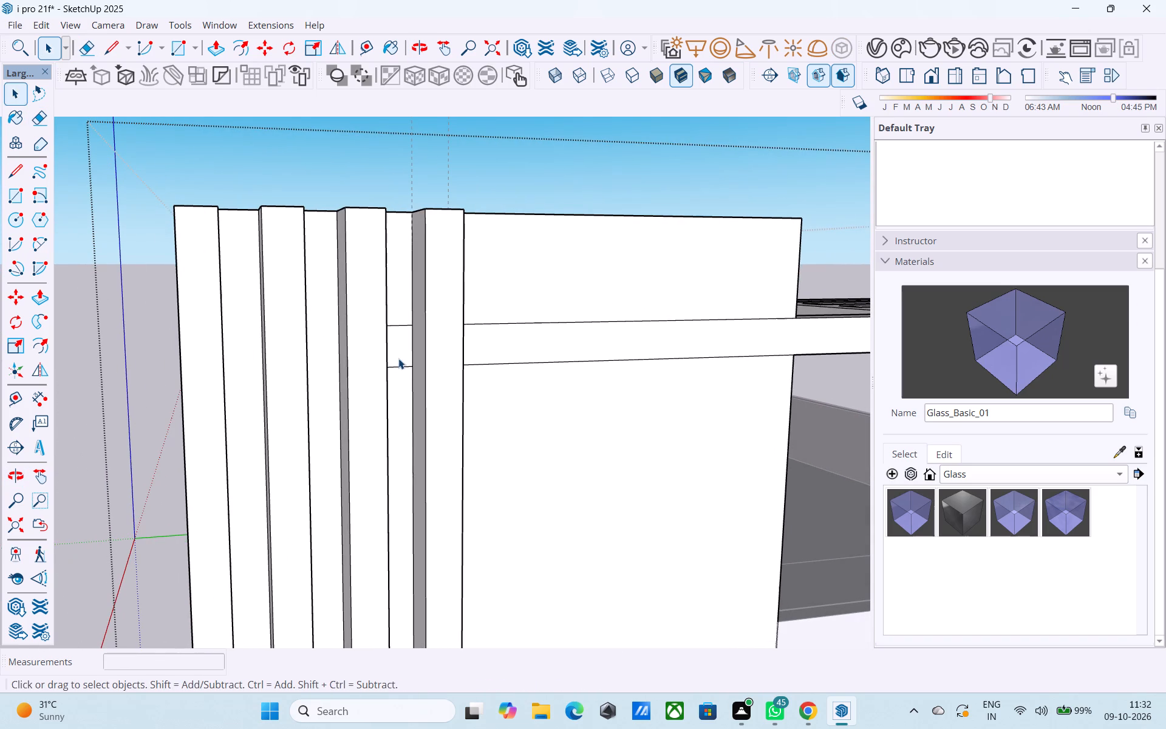
key("p")
left_click(400, 350)
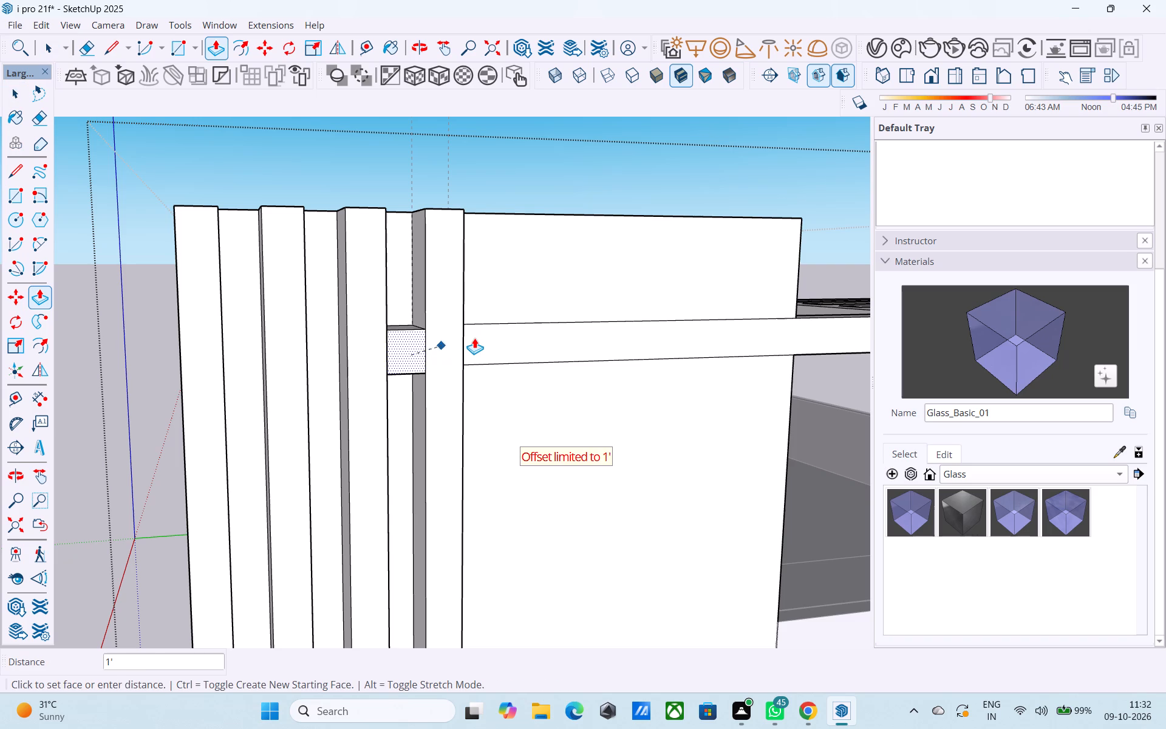
left_click(480, 337)
middle_click_drag(484, 341, 443, 354)
left_click(440, 357)
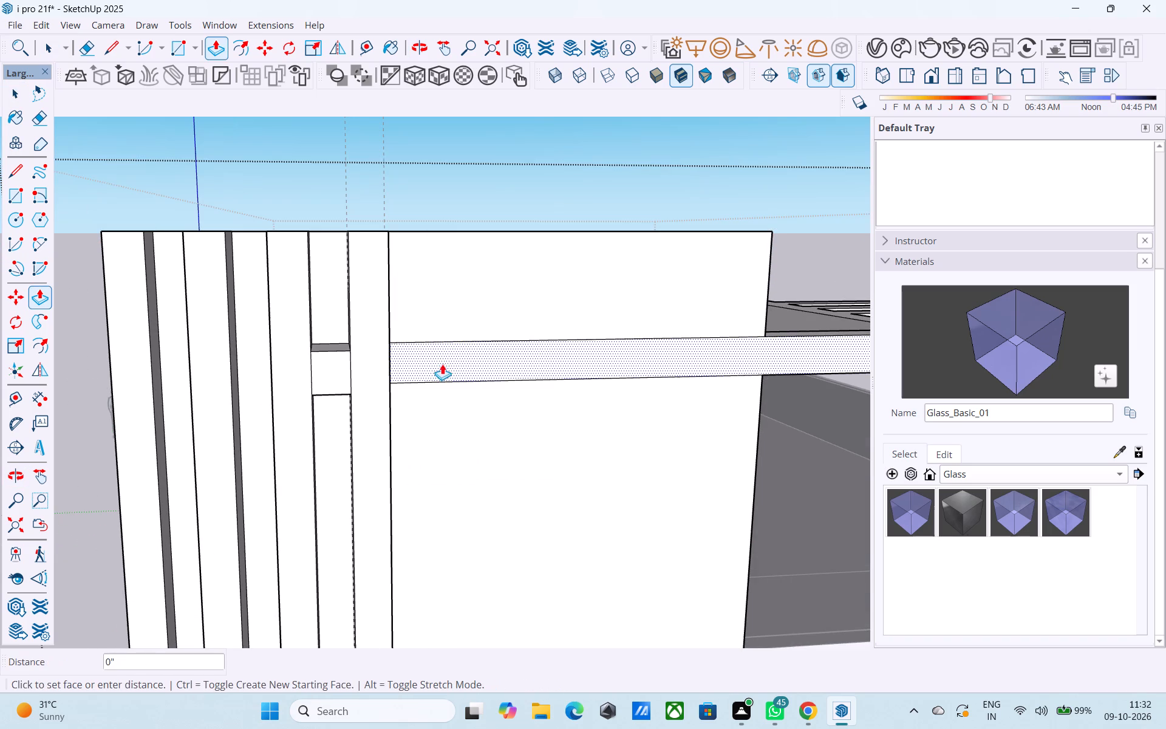
left_click(346, 368)
Draw two 8" lines across the last fin's front, continuing the horizontal band's upper and lower edges.
scroll(503, 360, "down", 2)
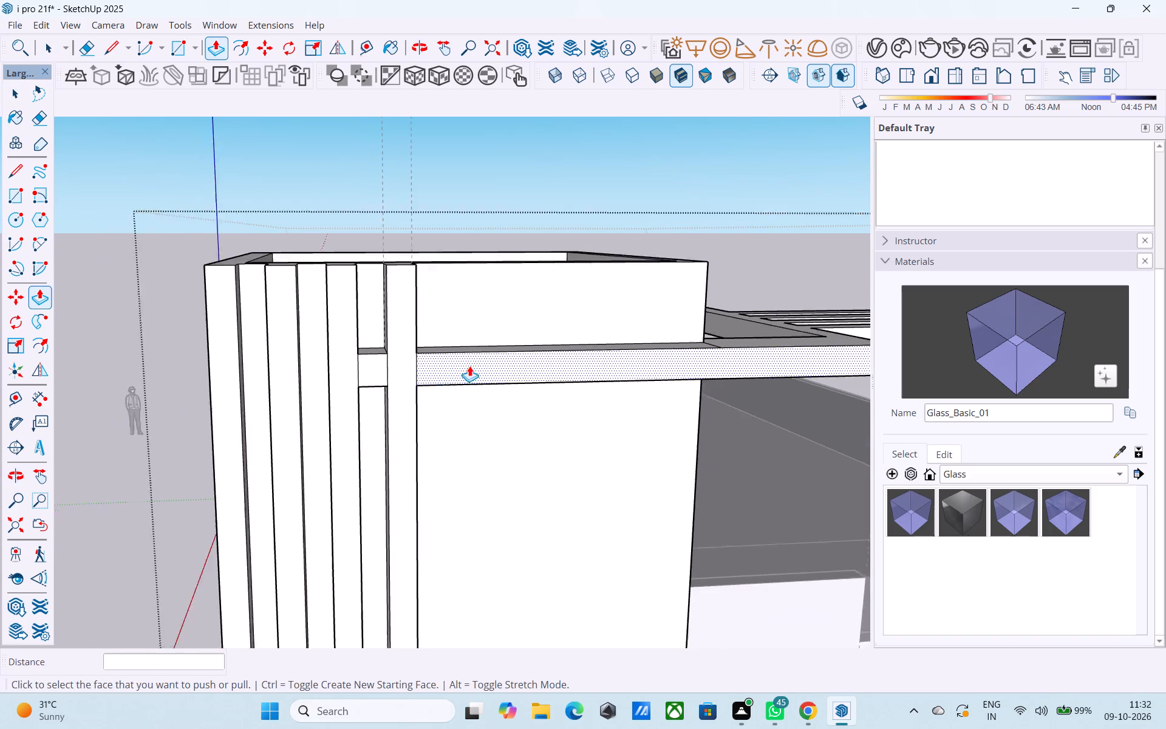
scroll(469, 366, "down", 5)
middle_click_drag(492, 375, 320, 500)
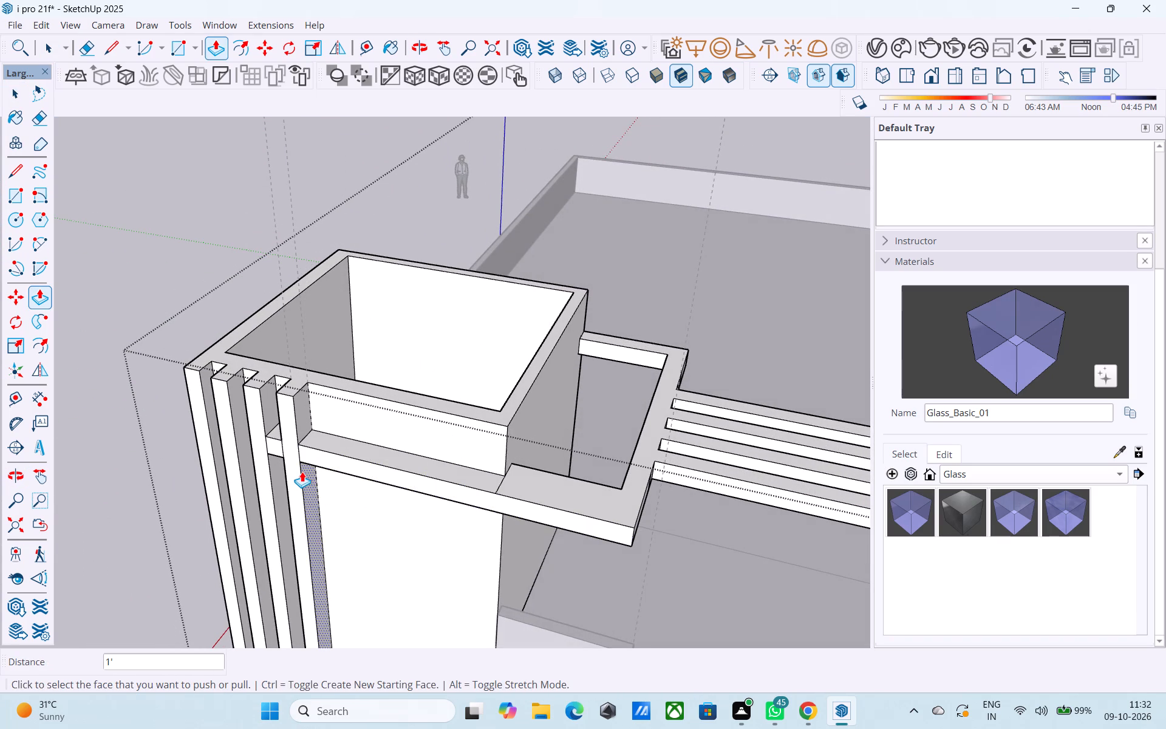
middle_click_drag(302, 471, 385, 363)
middle_click_drag(397, 372, 395, 415, "shift")
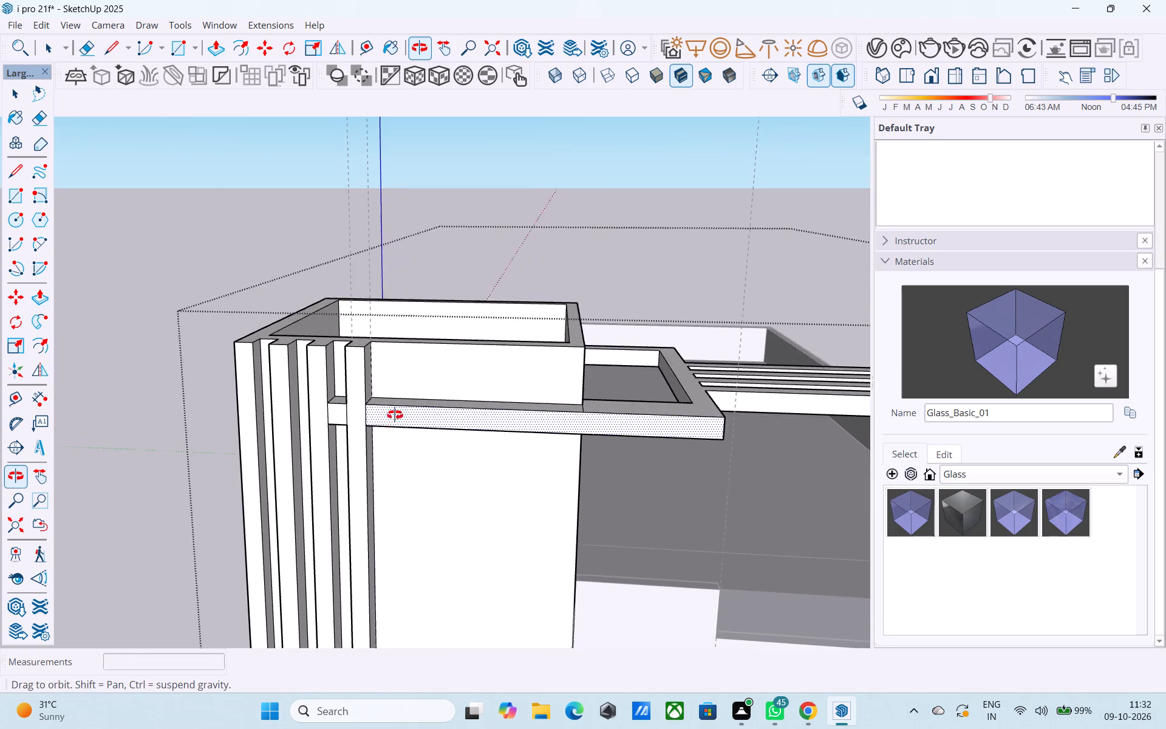
middle_click_drag(395, 415, 421, 295, "shift")
middle_click_drag(424, 312, 448, 284, "shift")
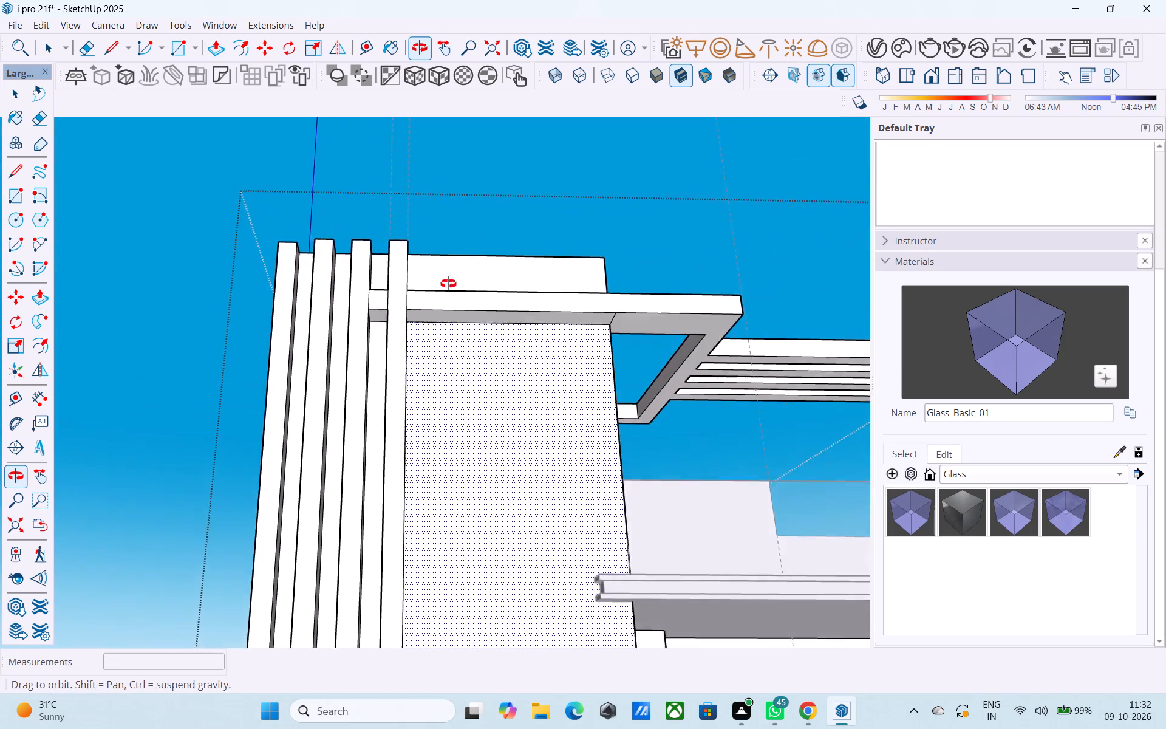
middle_click_drag(448, 284, 450, 256, "shift")
scroll(442, 284, "up", 6)
middle_click_drag(461, 305, 229, 361)
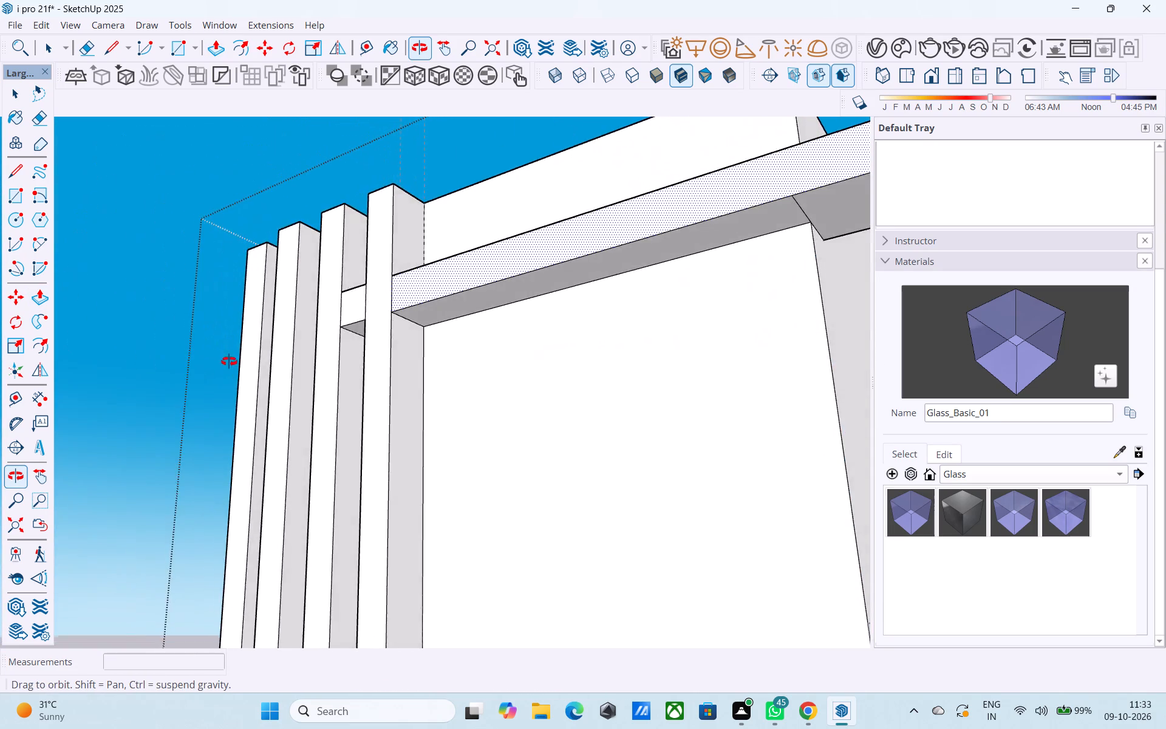
middle_click_drag(229, 361, 423, 363)
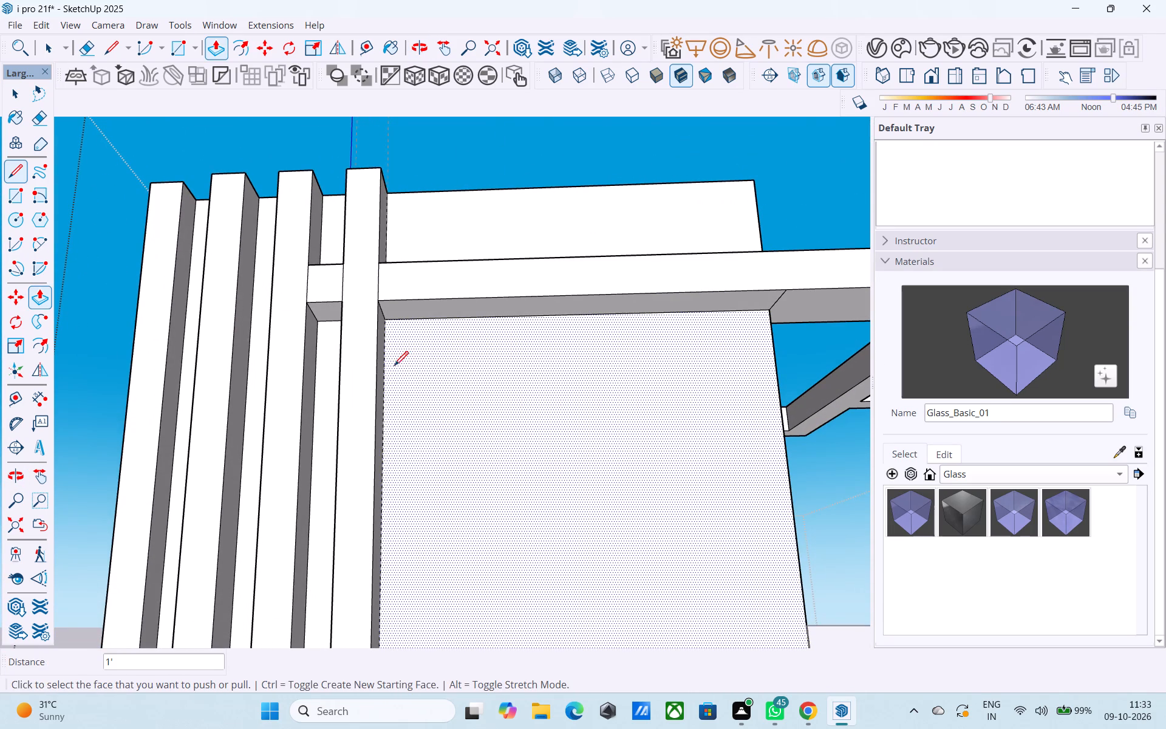
key("l")
scroll(366, 315, "up", 3)
left_click(334, 247)
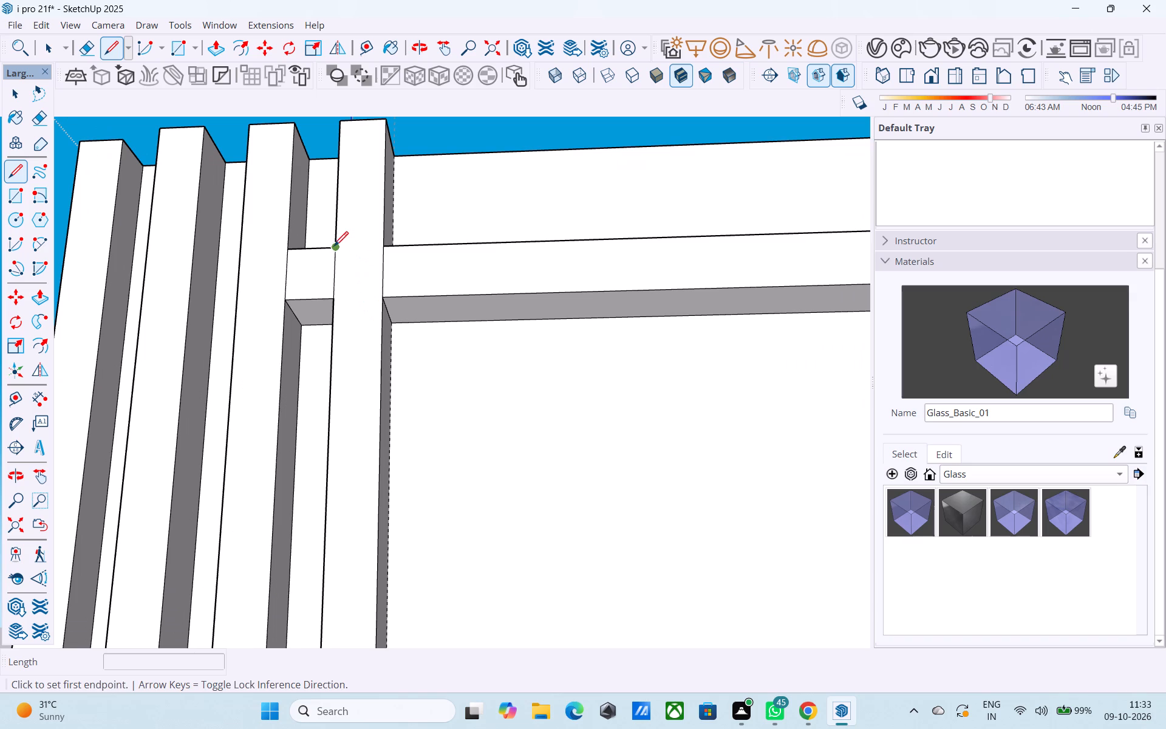
left_click(384, 251)
left_click(333, 299)
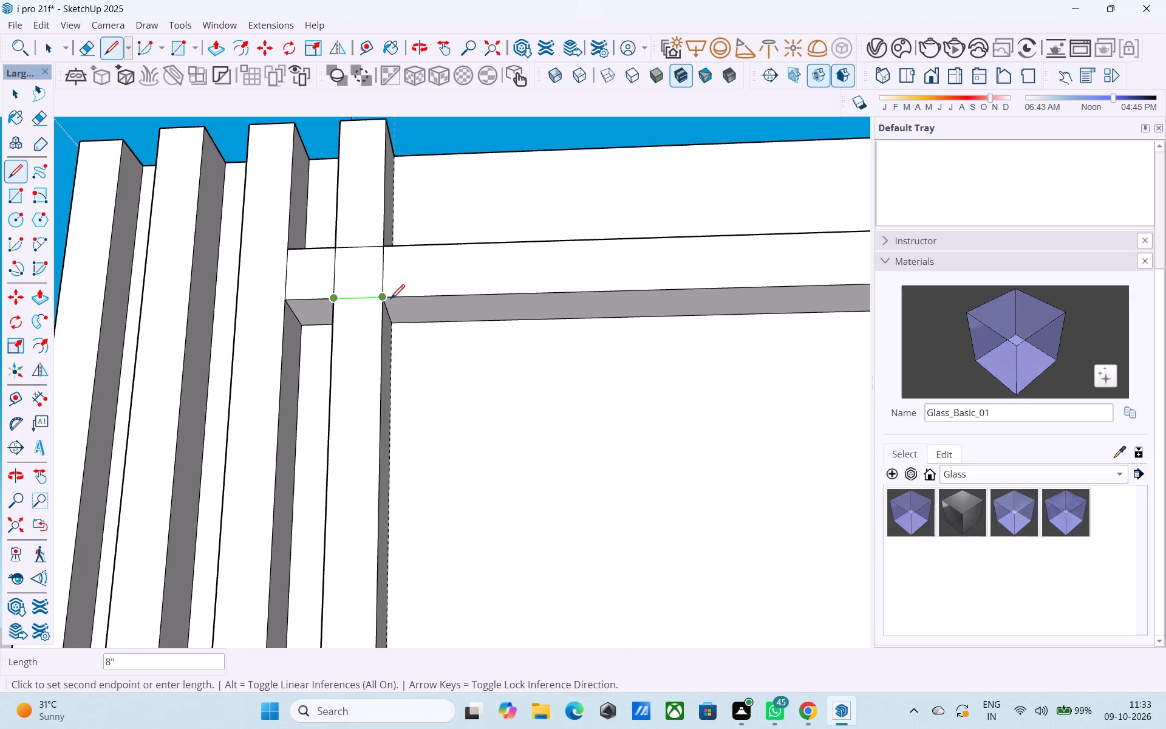
left_click(390, 300)
Erase the two short vertical edges where the last fin crosses the band, so the band's front runs through.
key("e")
left_click(383, 282)
left_click_drag(339, 280, 330, 276)
Erase the leftover edge across the band's top face at the tower's corner.
scroll(367, 334, "down", 1)
middle_click_drag(372, 357, 483, 483)
scroll(483, 490, "down", 3)
middle_click_drag(411, 422, 360, 487)
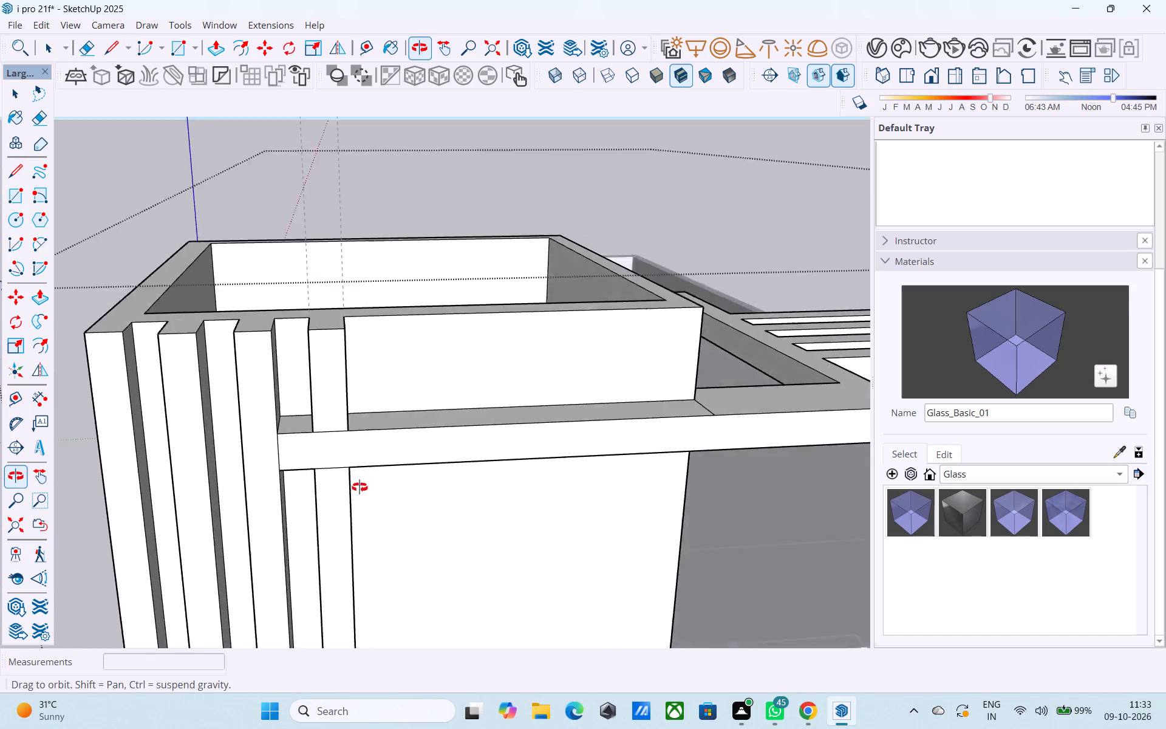
middle_click_drag(360, 487, 339, 479)
key("space")
scroll(325, 450, "down", 5)
middle_click_drag(421, 424, 382, 567)
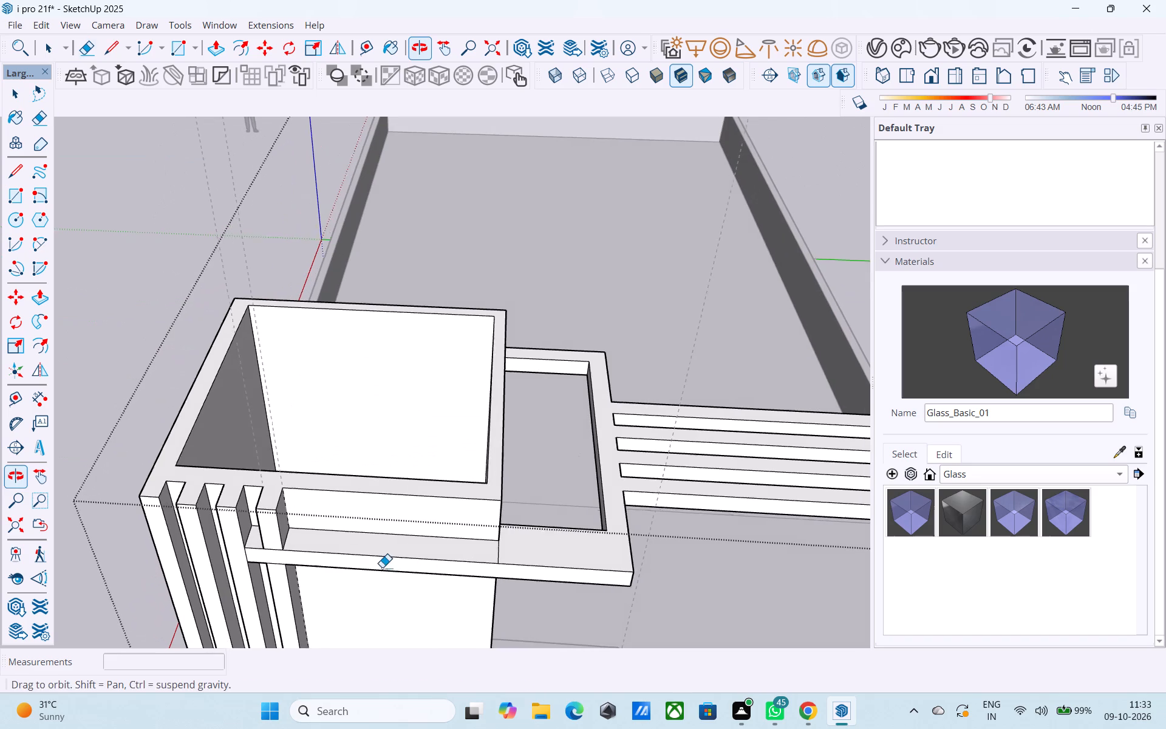
key("e")
middle_click_drag(382, 567, 404, 568)
left_click(497, 555)
key("space")
Save the model.
scroll(398, 542, "down", 3)
middle_click_drag(398, 552, 406, 279)
scroll(419, 334, "down", 3)
middle_click_drag(462, 408, 428, 333, "shift")
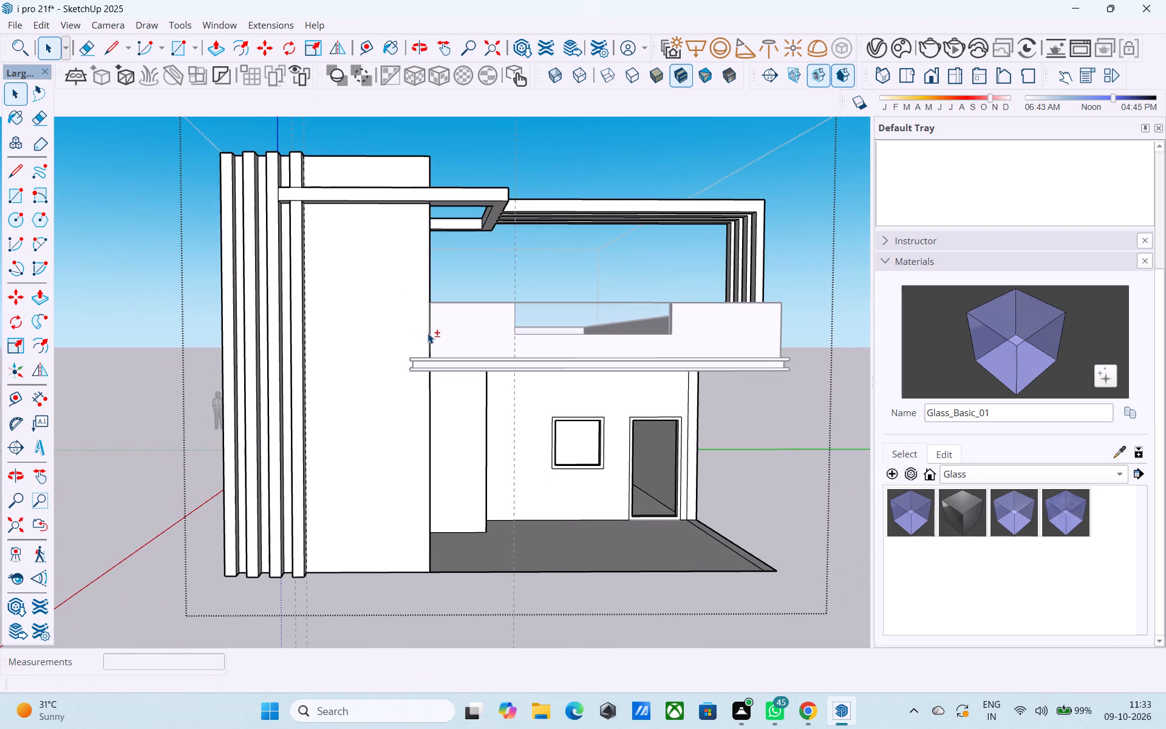
key("ctrl+s")
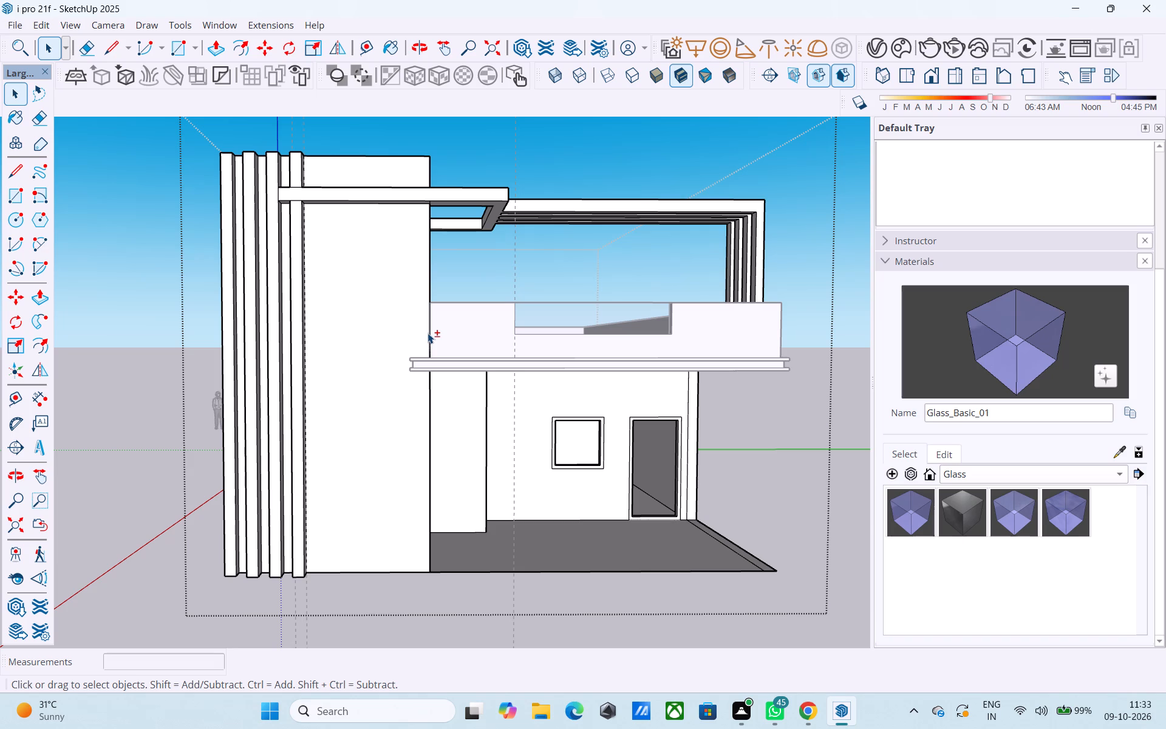
Offset the tower's front face below the band inward, trying 2' and 3' before setting 2.5'.
left_click(392, 393)
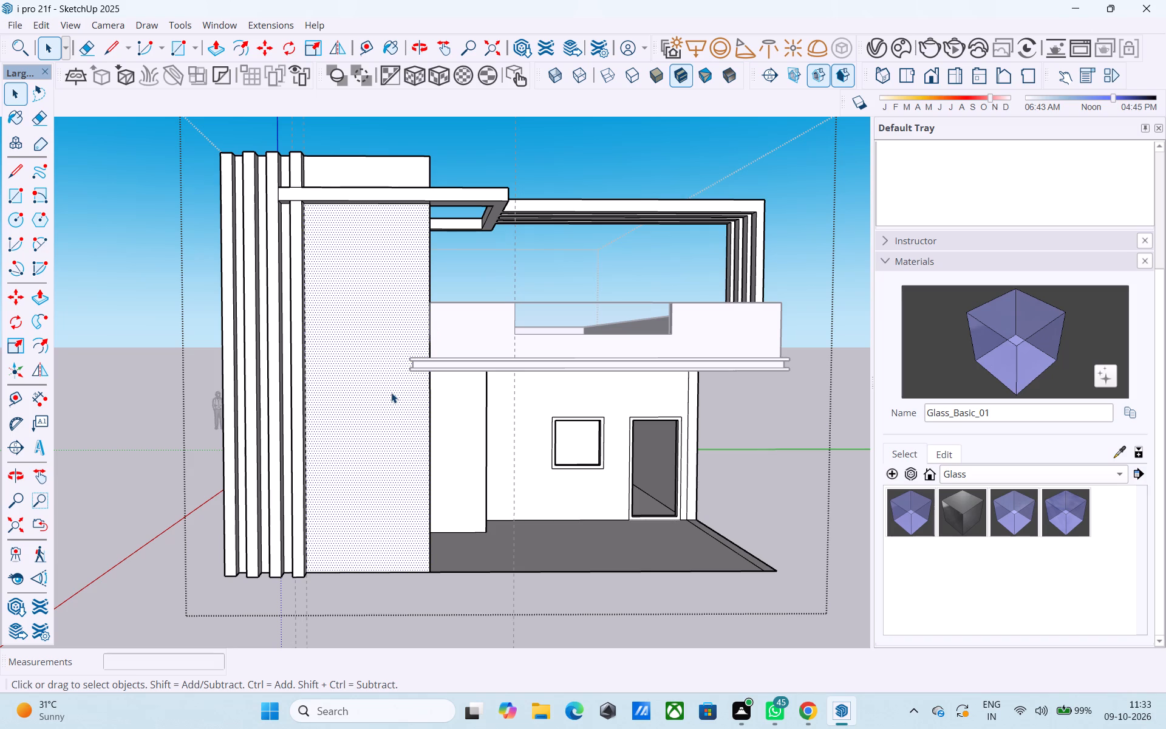
key("f")
left_click(390, 391)
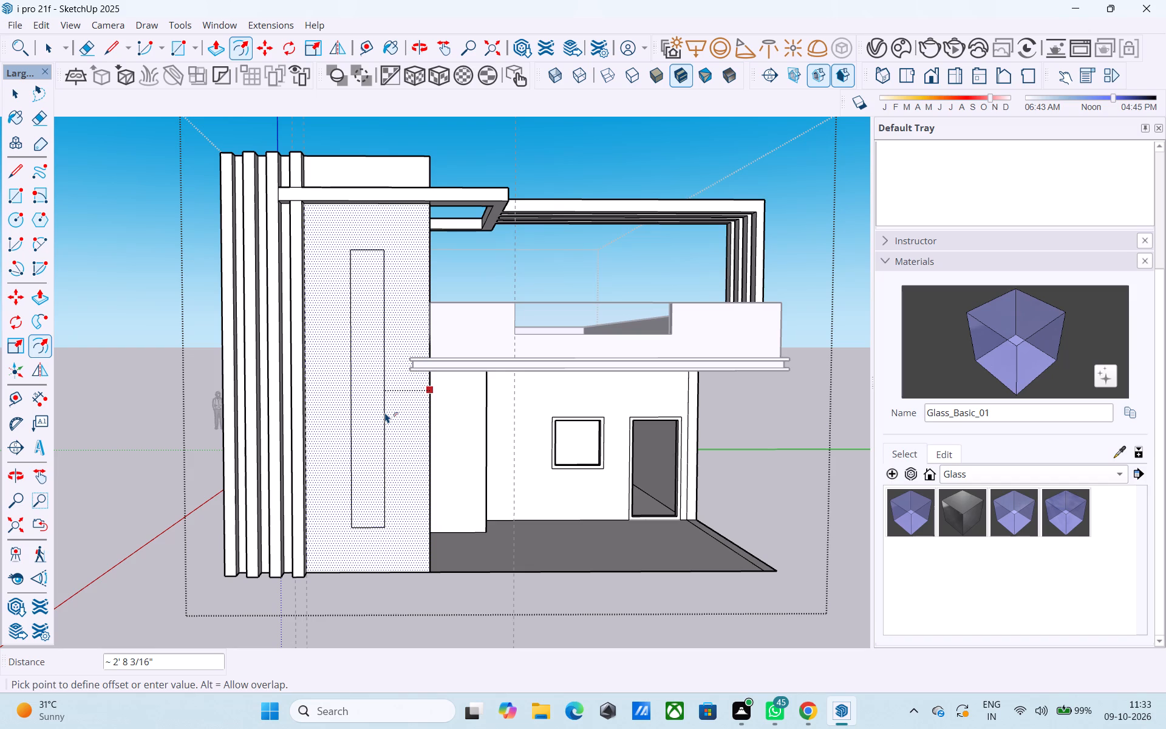
type("2'")
key("Return")
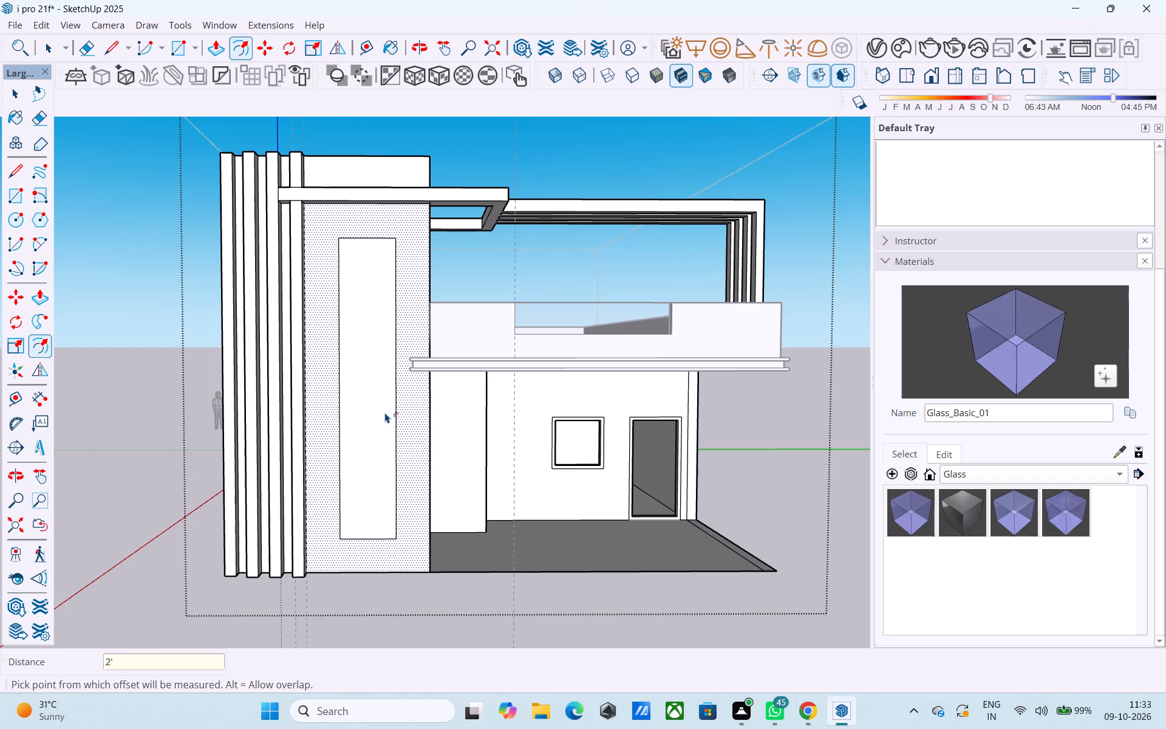
type("3'")
key("Return")
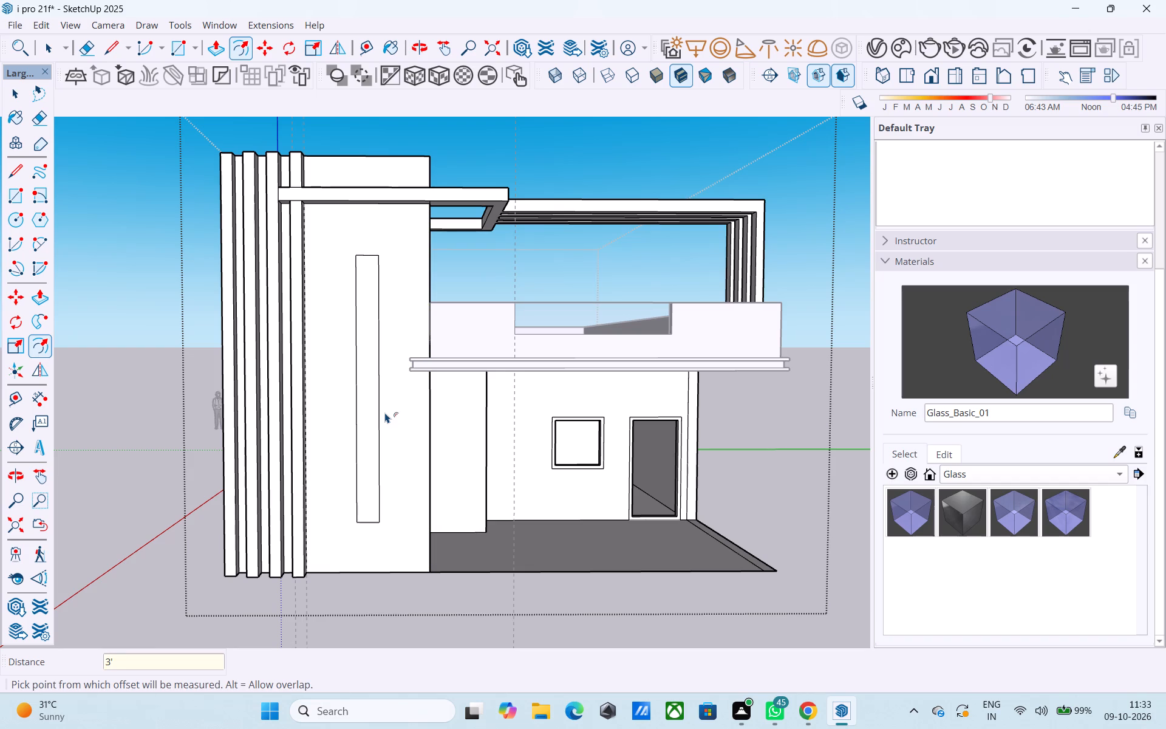
type("2.5'")
key("Return")
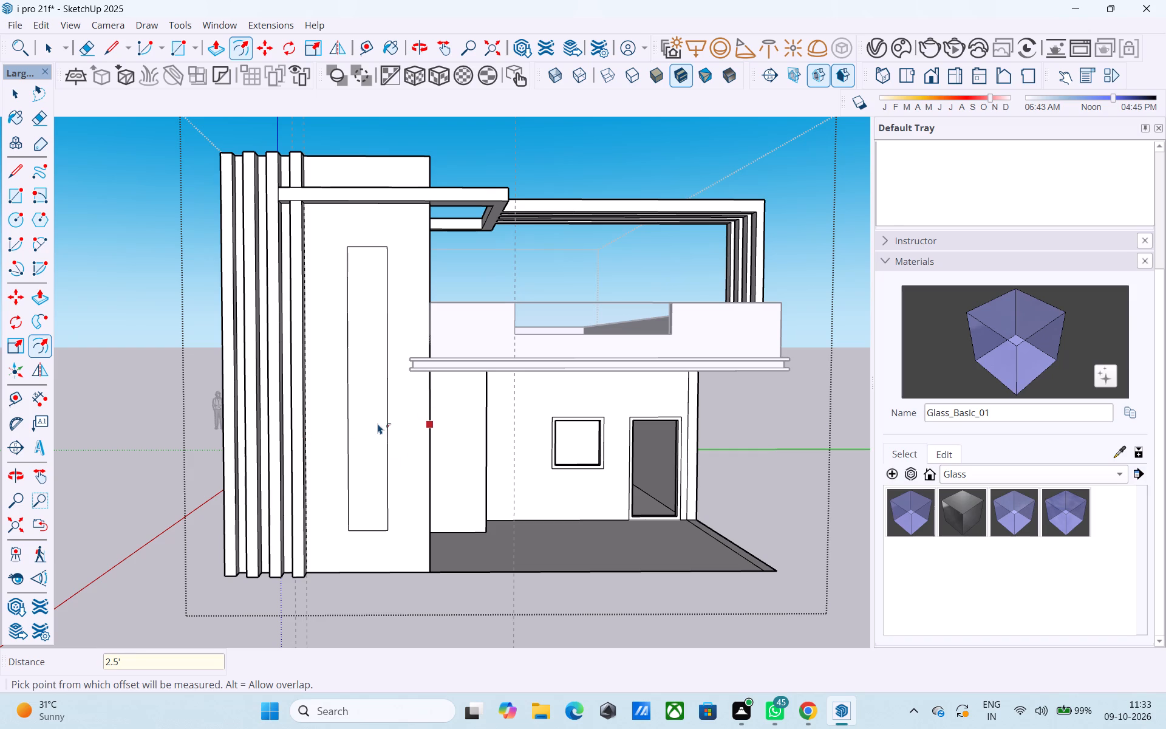
key("space")
Inside the building group, move the tall narrow panel outline and its face 6" sideways toward the fins.
scroll(198, 487, "down", 2)
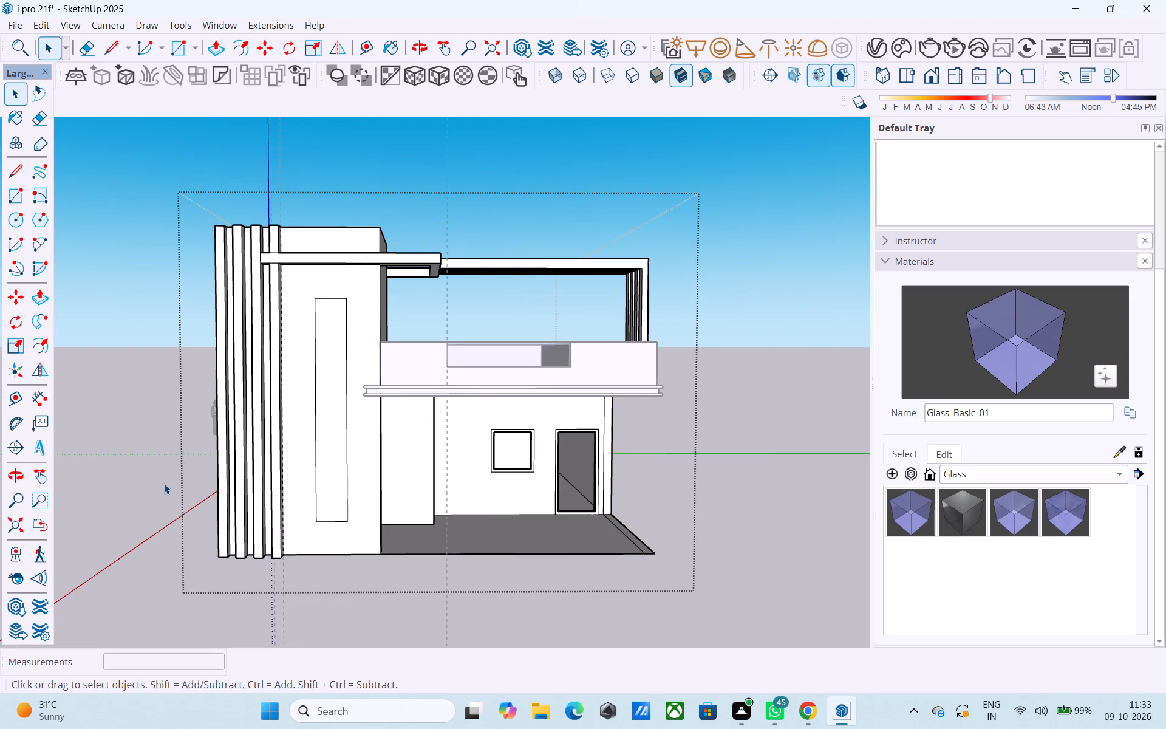
left_click(163, 482)
middle_click_drag(343, 478, 370, 466)
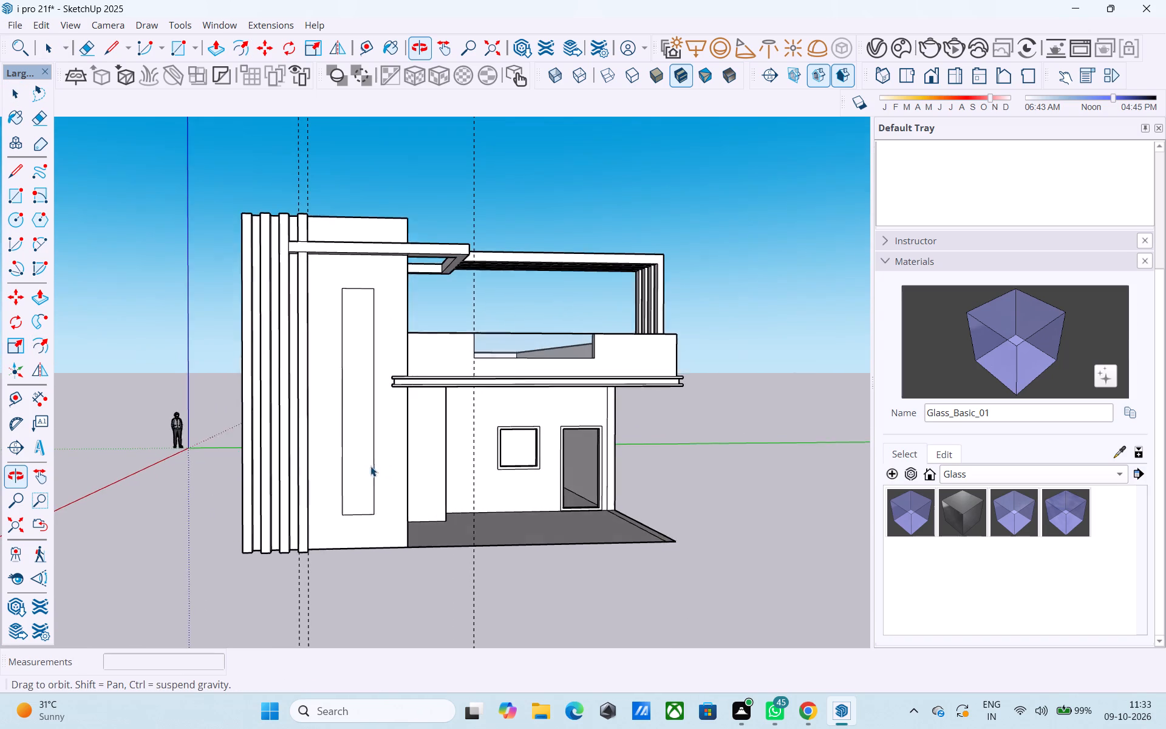
middle_click_drag(370, 466, 372, 467)
double_click(341, 299)
middle_click_drag(341, 299, 327, 296)
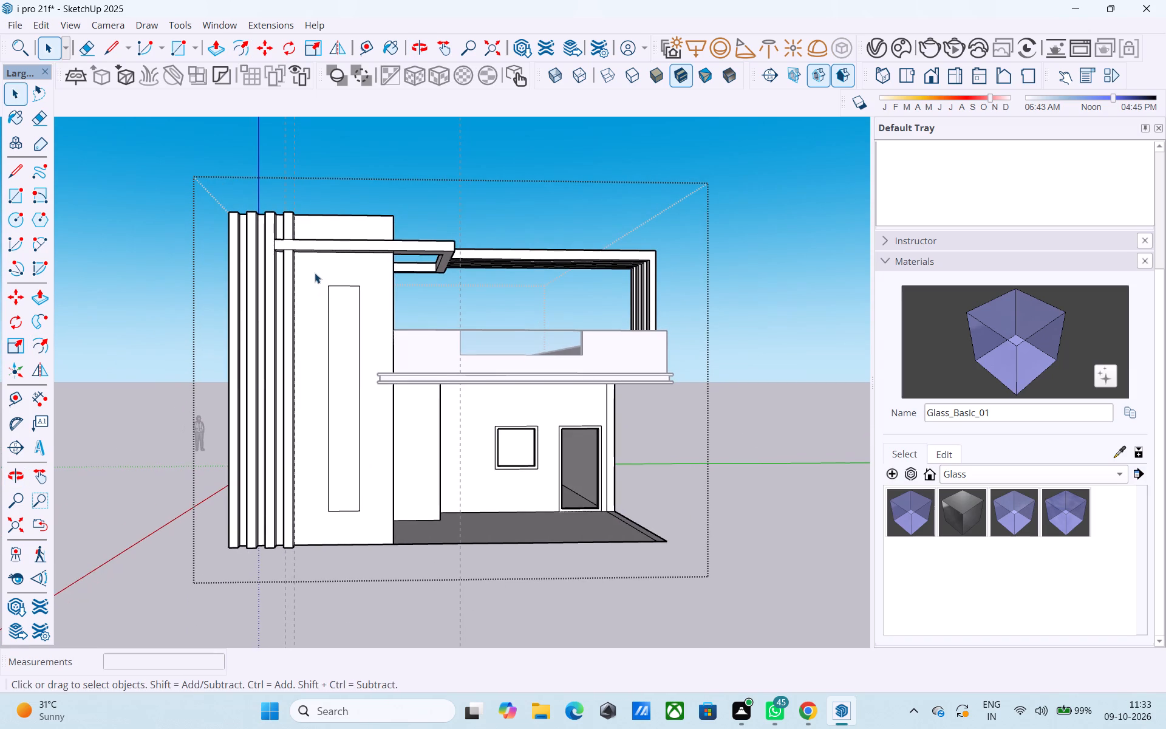
left_click_drag(321, 277, 373, 535)
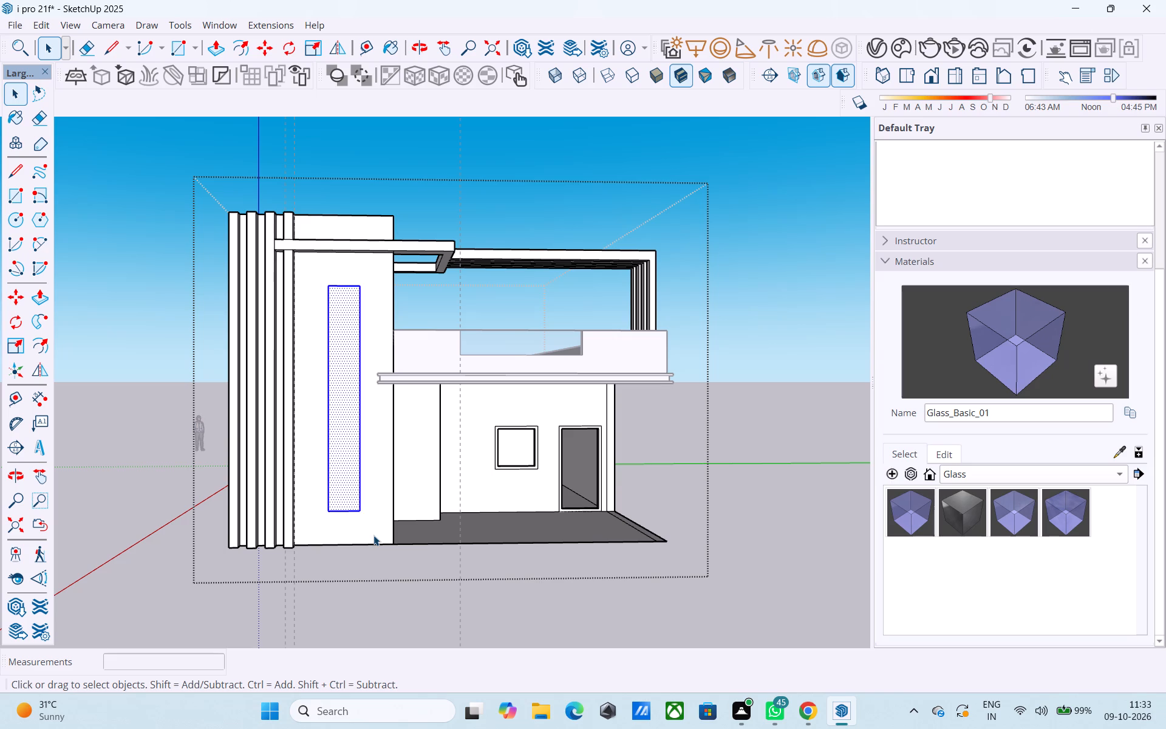
key("m")
left_click(372, 516)
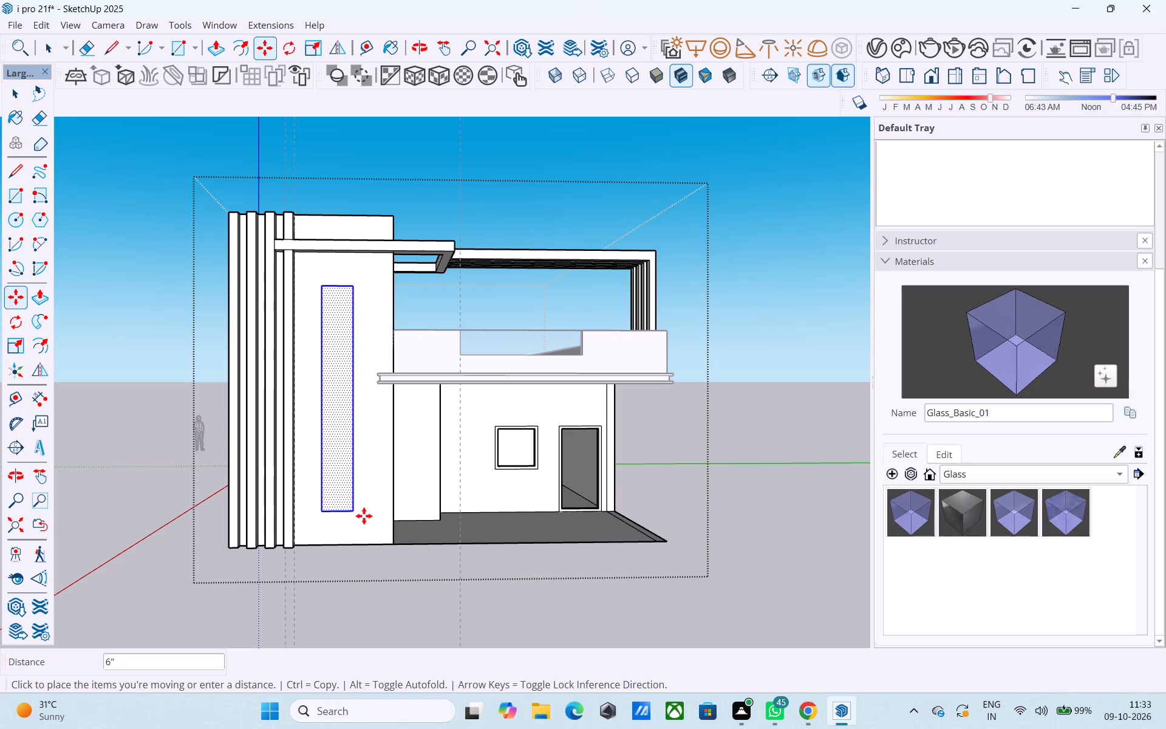
left_click(360, 514)
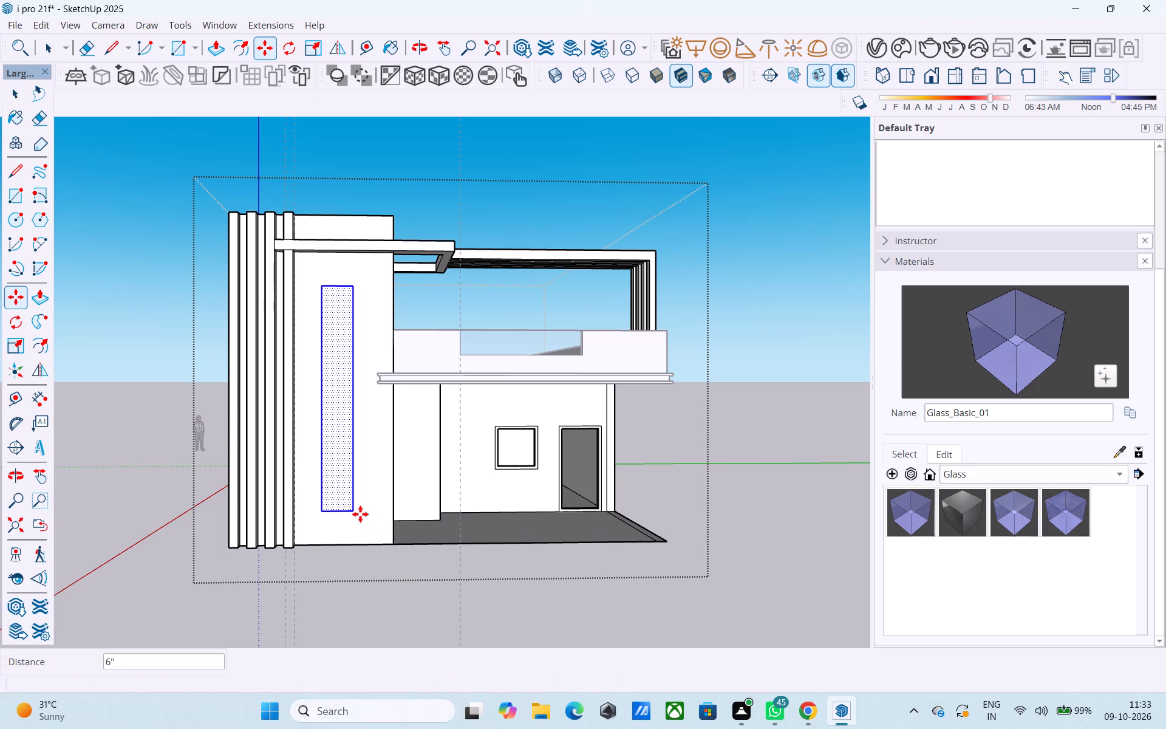
scroll(360, 515, "down", 3)
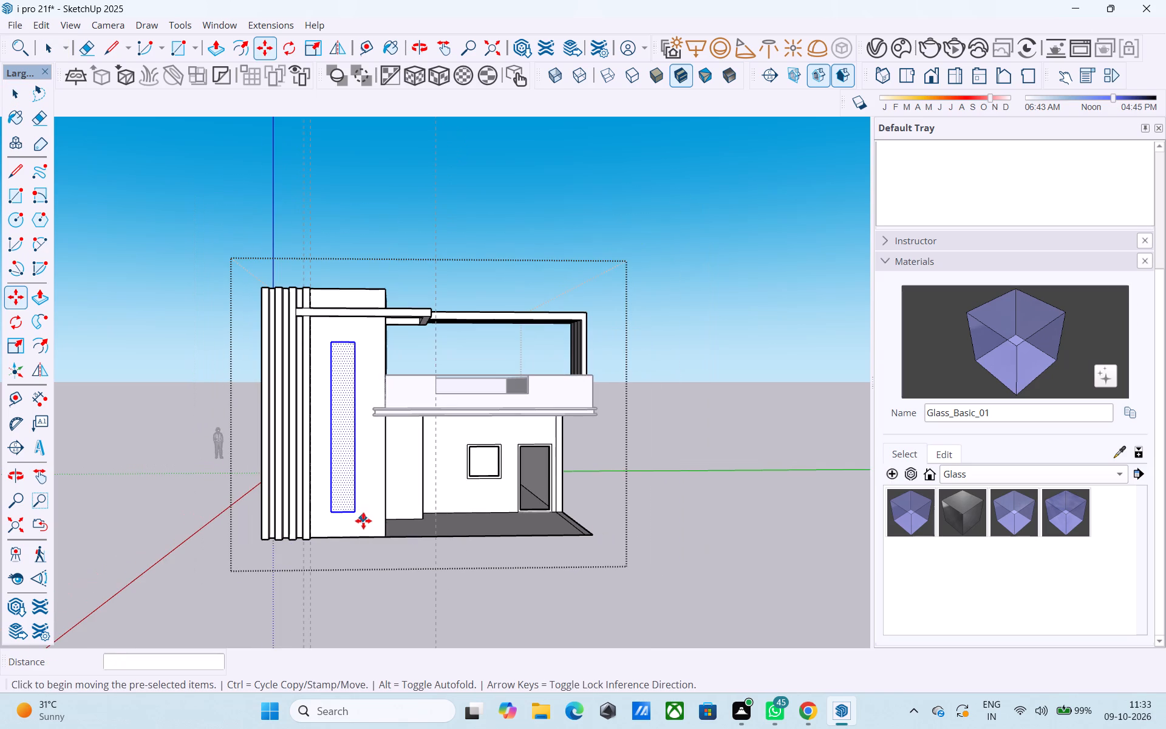
key("space")
Offset the tall narrow panel's face outward about 4" inside the building group to form a frame border around it.
left_click(356, 580)
middle_click_drag(338, 473, 338, 516)
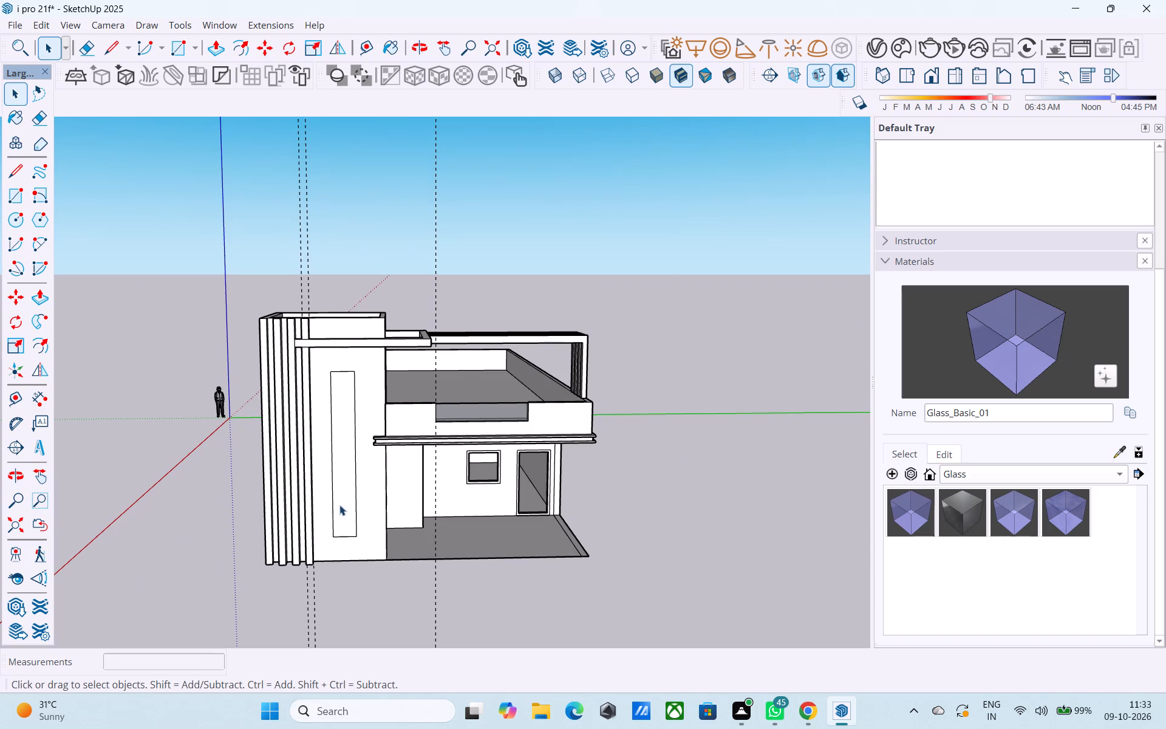
scroll(341, 498, "up", 3)
left_click(342, 477)
double_click(350, 473)
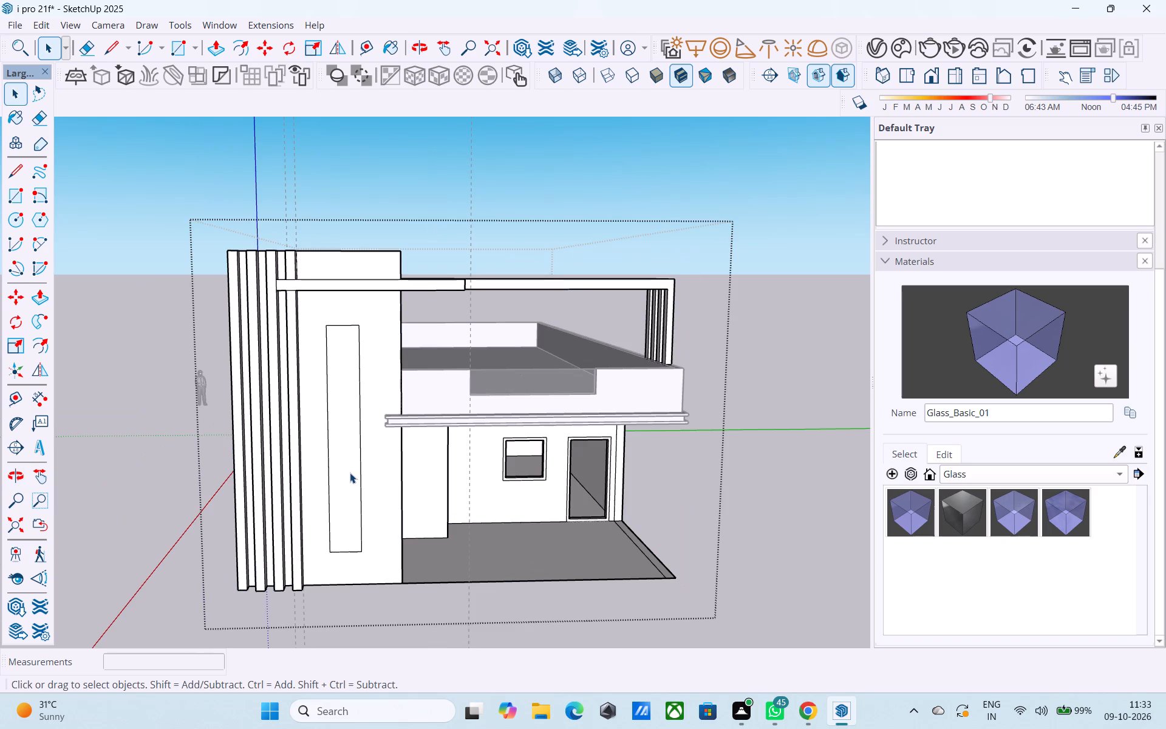
left_click(349, 470)
key("f")
left_click(350, 472)
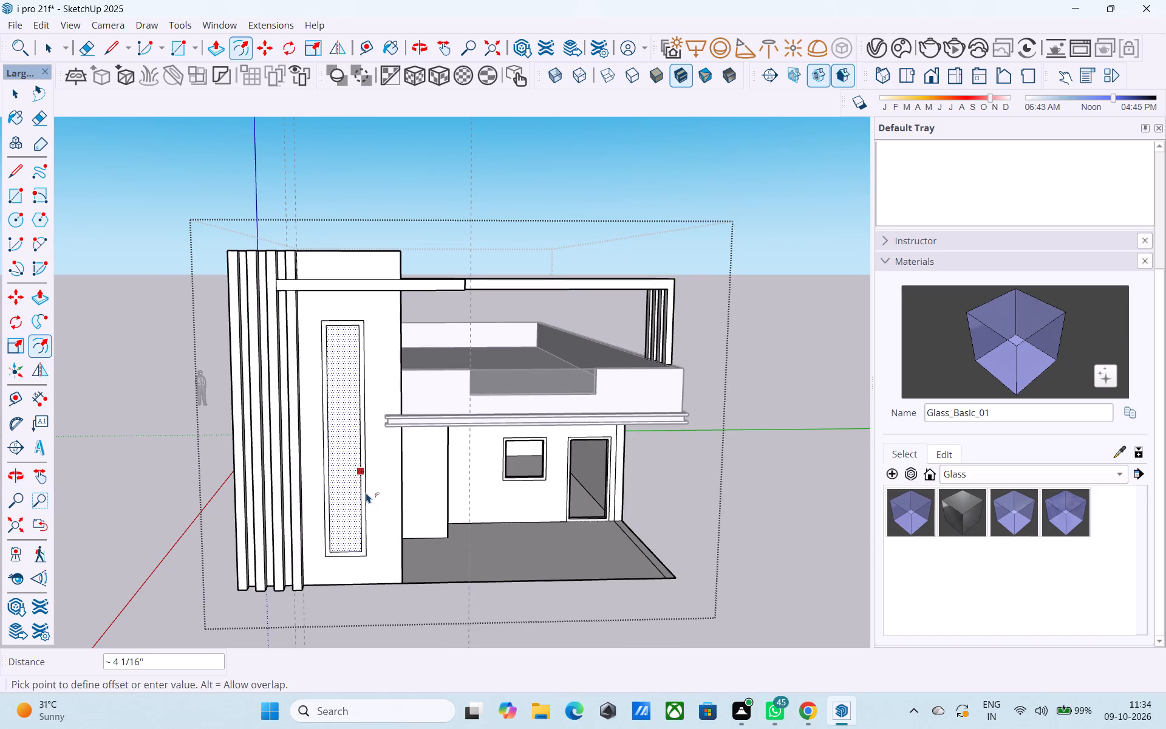
left_click(366, 493)
key("space")
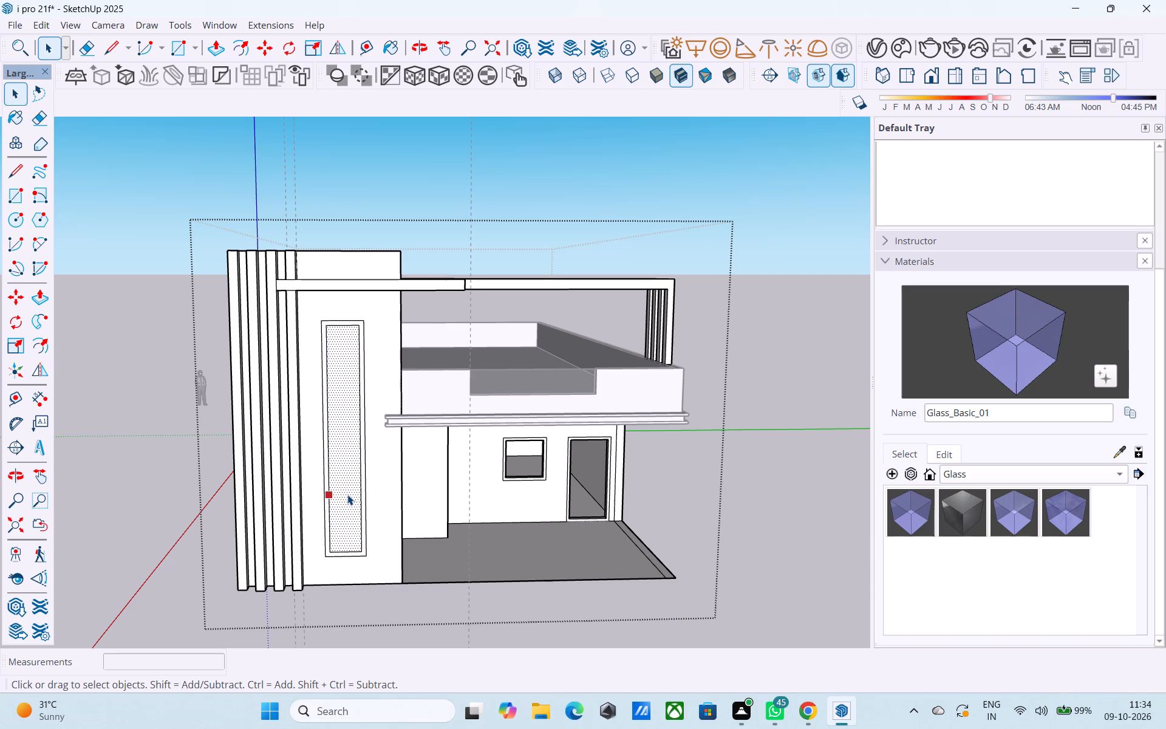
key("space")
key("space")
key("Escape")
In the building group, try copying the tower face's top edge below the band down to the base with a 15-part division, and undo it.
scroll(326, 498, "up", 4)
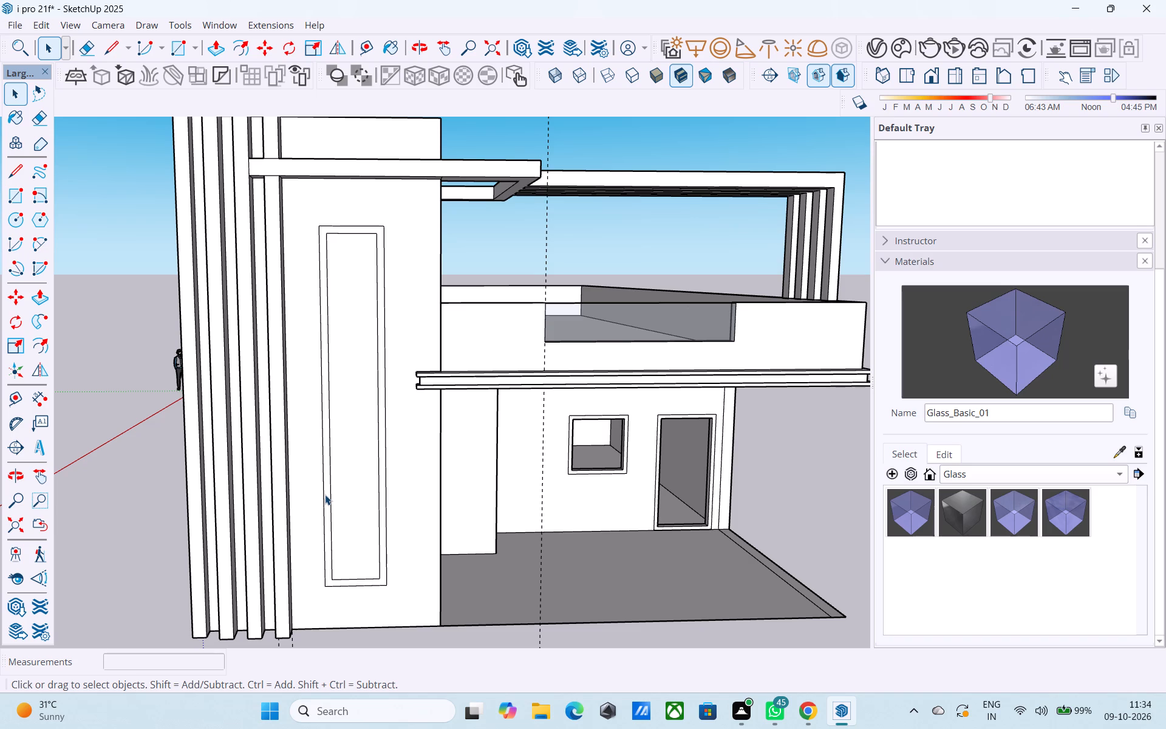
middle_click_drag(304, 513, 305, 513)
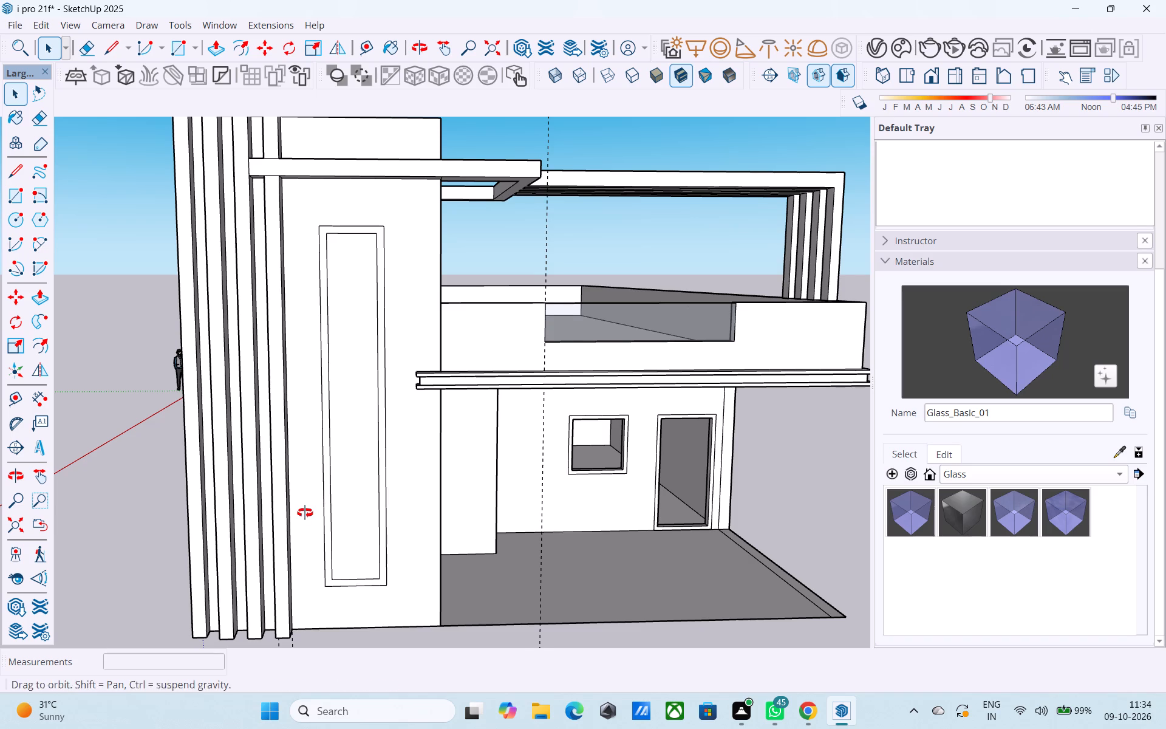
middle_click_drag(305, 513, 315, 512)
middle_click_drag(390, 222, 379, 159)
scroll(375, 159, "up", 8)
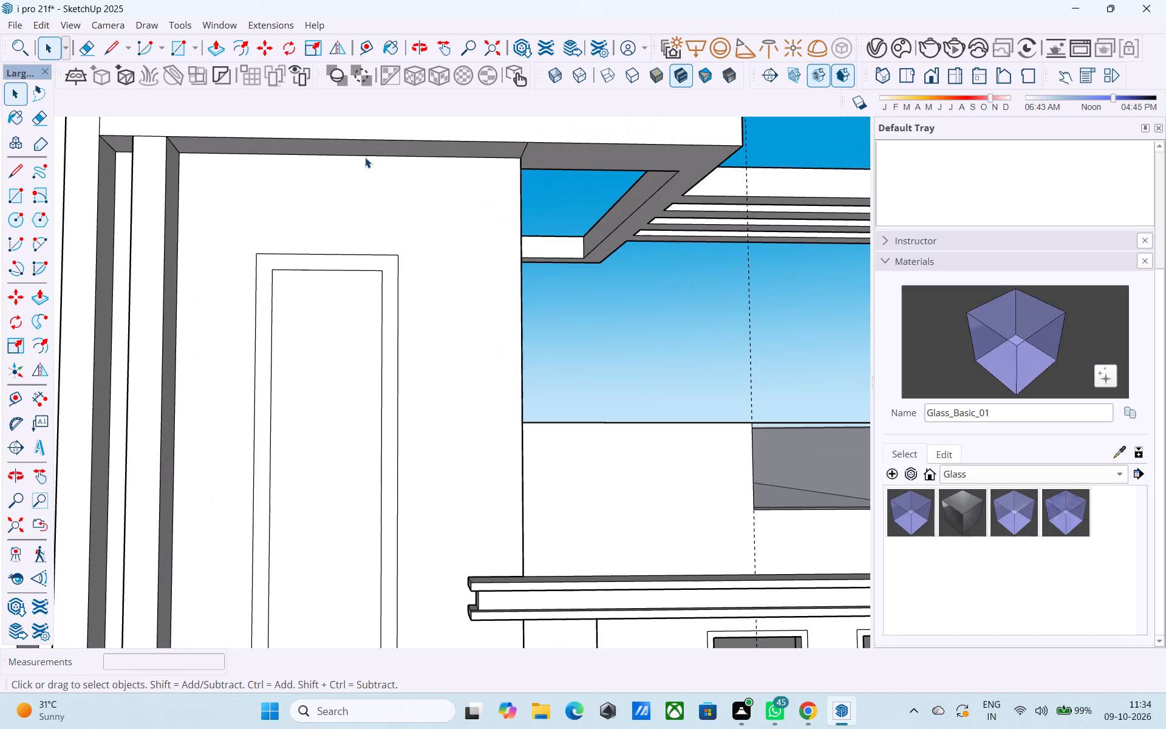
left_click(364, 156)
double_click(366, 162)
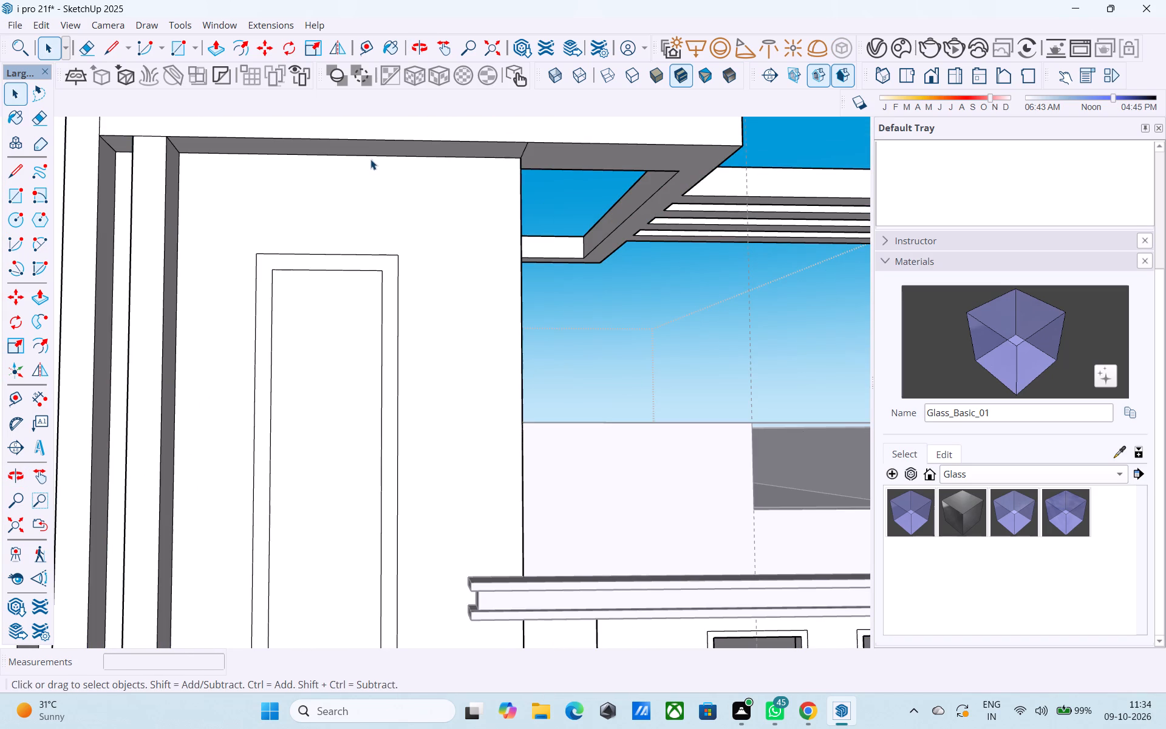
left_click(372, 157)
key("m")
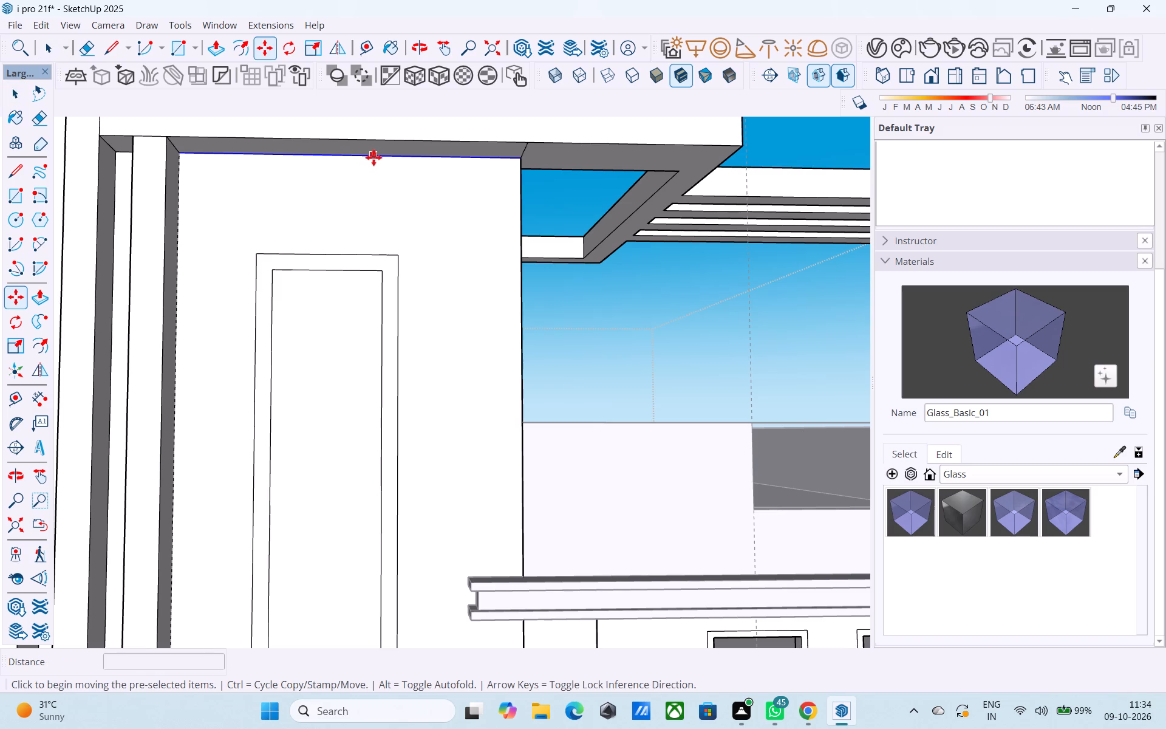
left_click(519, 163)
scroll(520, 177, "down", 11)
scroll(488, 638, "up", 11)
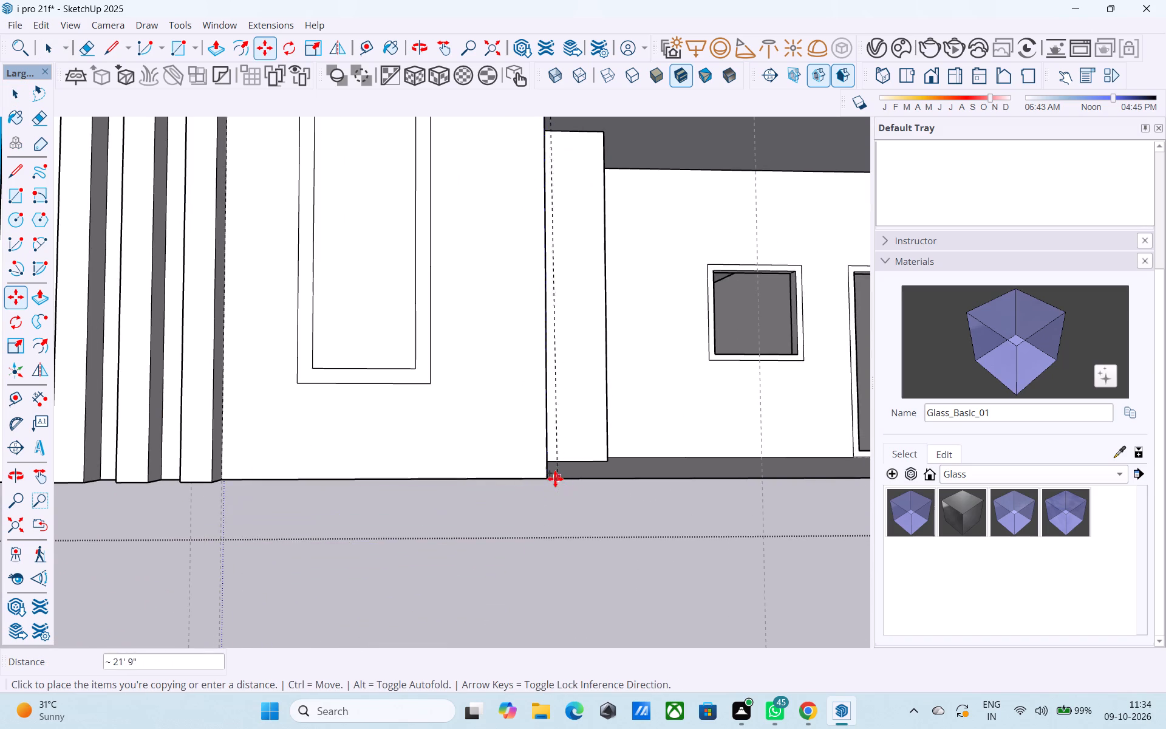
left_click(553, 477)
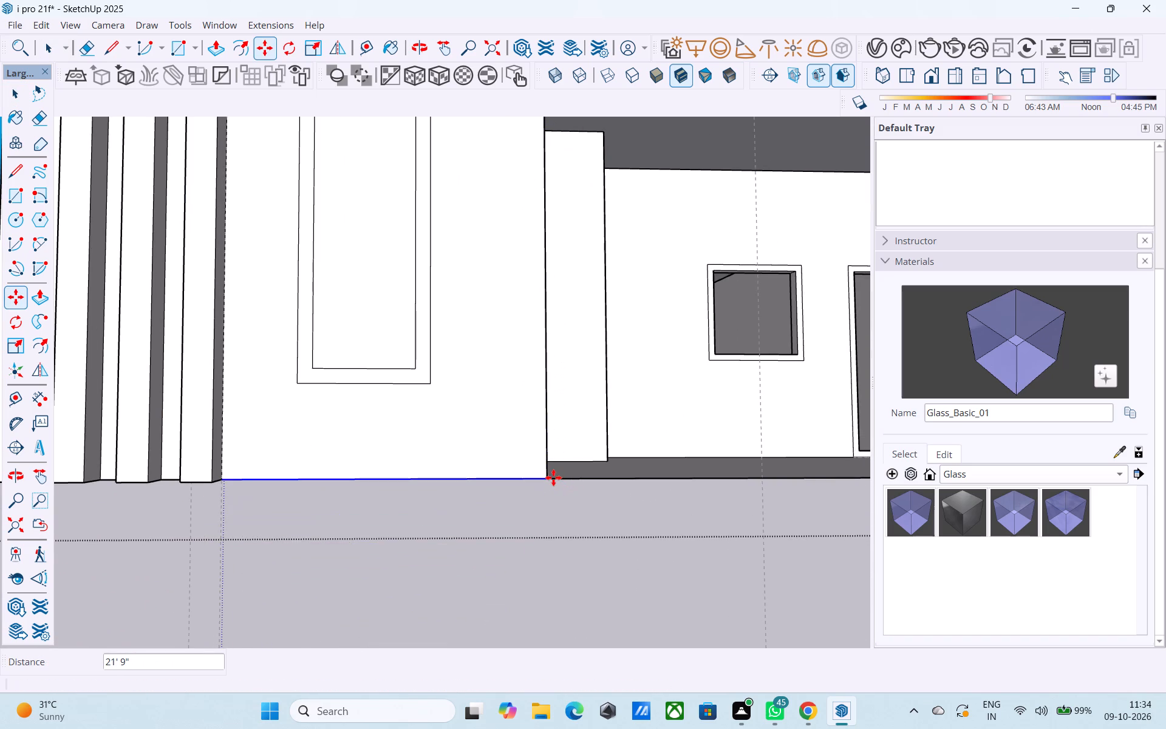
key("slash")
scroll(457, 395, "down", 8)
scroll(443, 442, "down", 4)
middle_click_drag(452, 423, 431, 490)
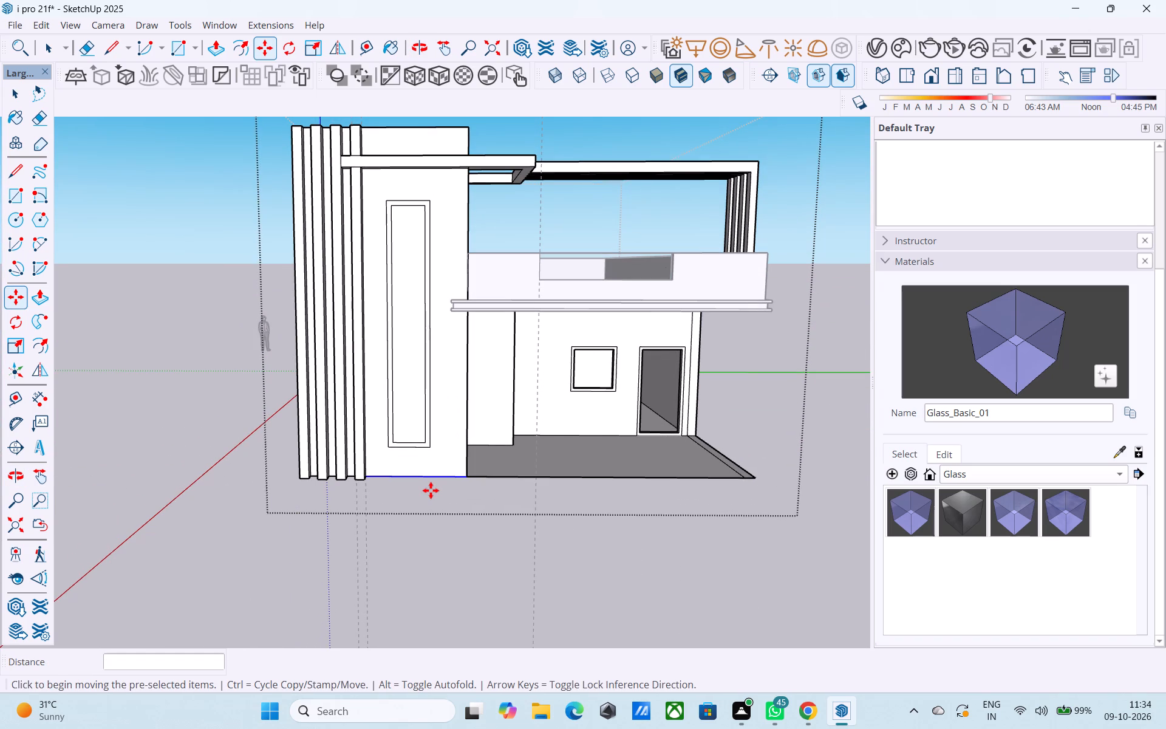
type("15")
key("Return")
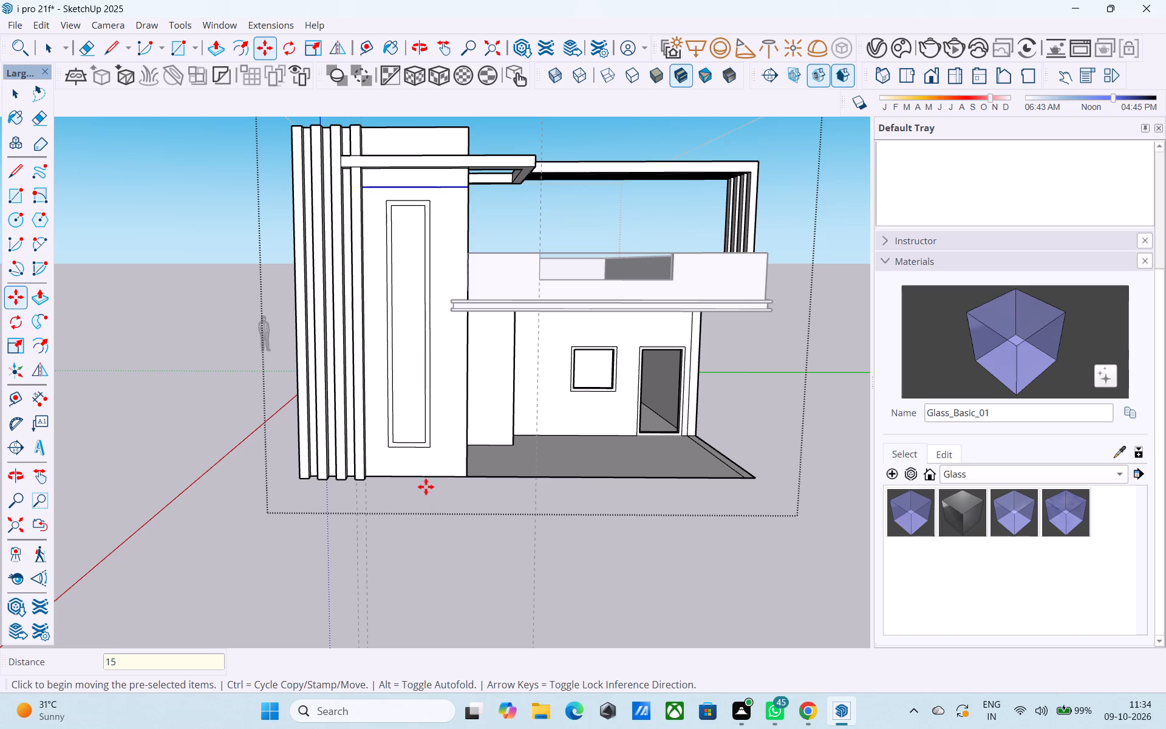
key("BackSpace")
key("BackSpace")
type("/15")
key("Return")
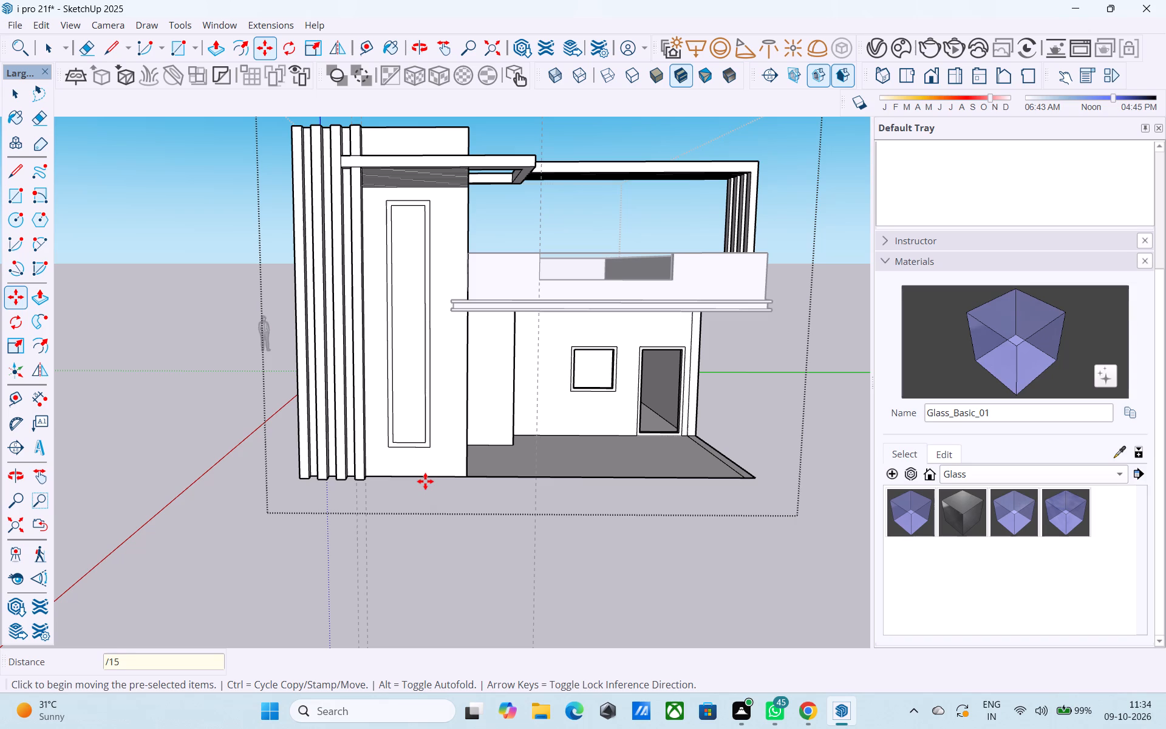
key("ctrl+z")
Copy the tower face's top edge below the band down to the base and divide the distance into 16 equal intervals.
scroll(384, 430, "up", 1)
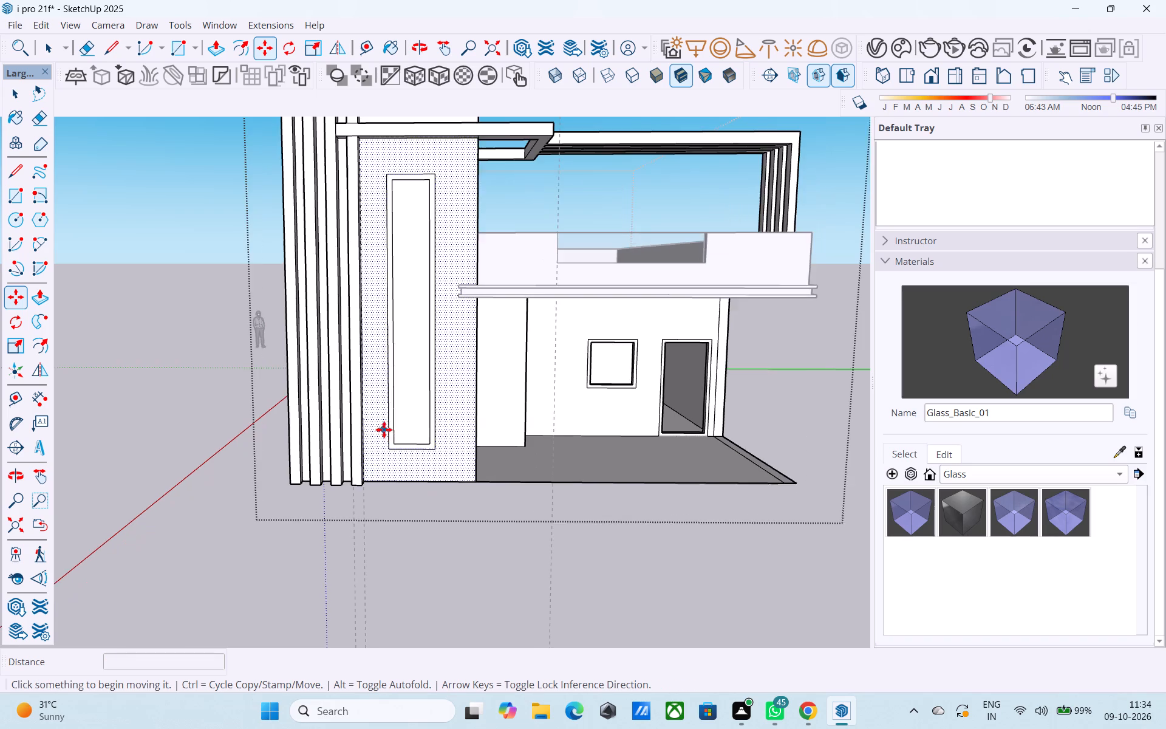
middle_click_drag(386, 426, 374, 447, "shift")
key("space")
scroll(401, 182, "up", 9)
left_click(400, 197)
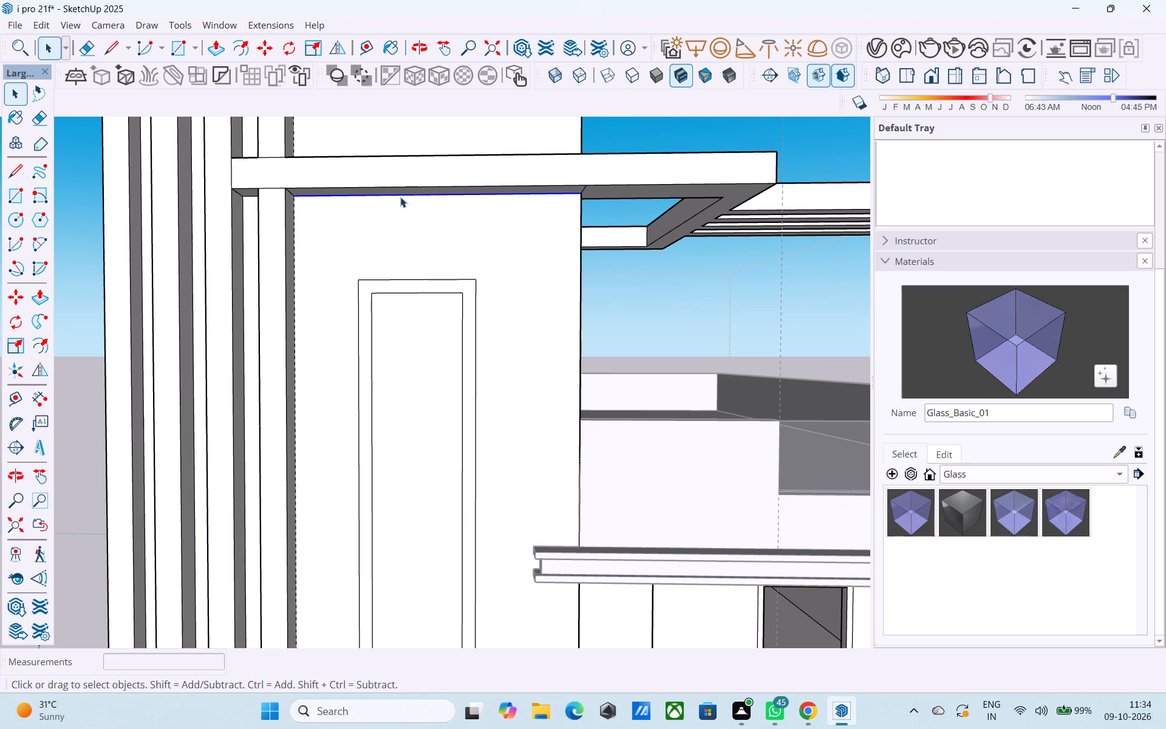
key("m")
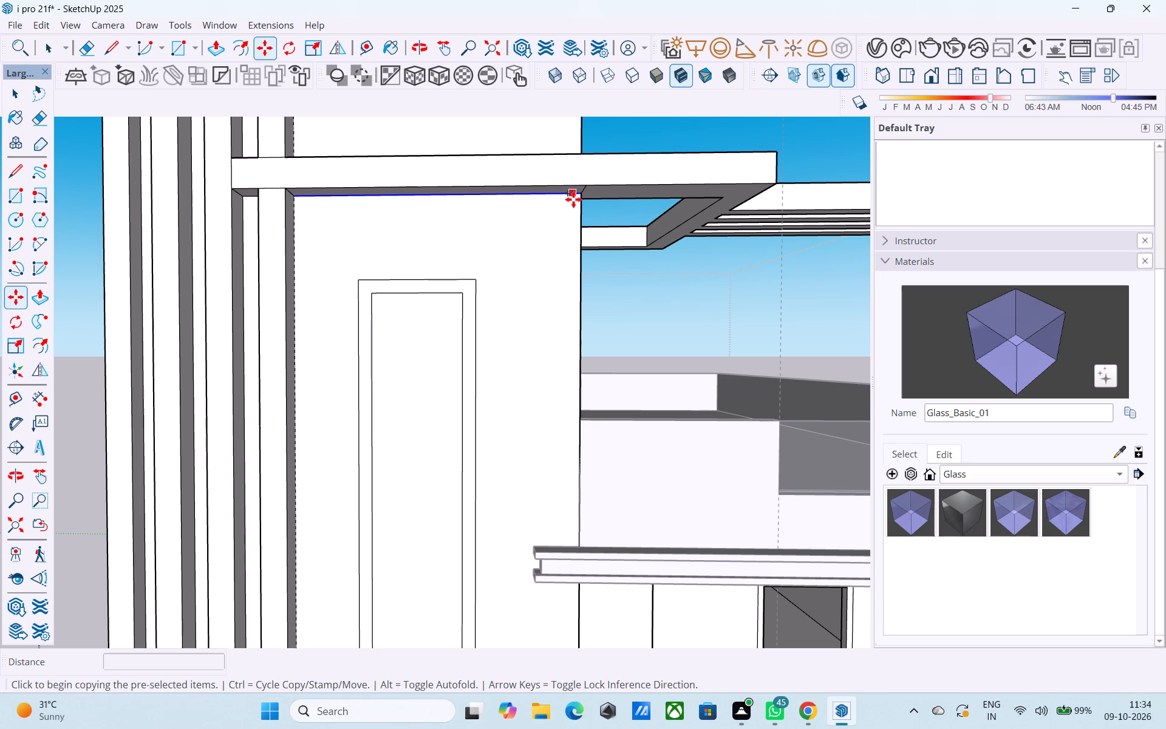
left_click(573, 199)
scroll(576, 205, "down", 5)
scroll(584, 272, "down", 3)
scroll(565, 576, "up", 6)
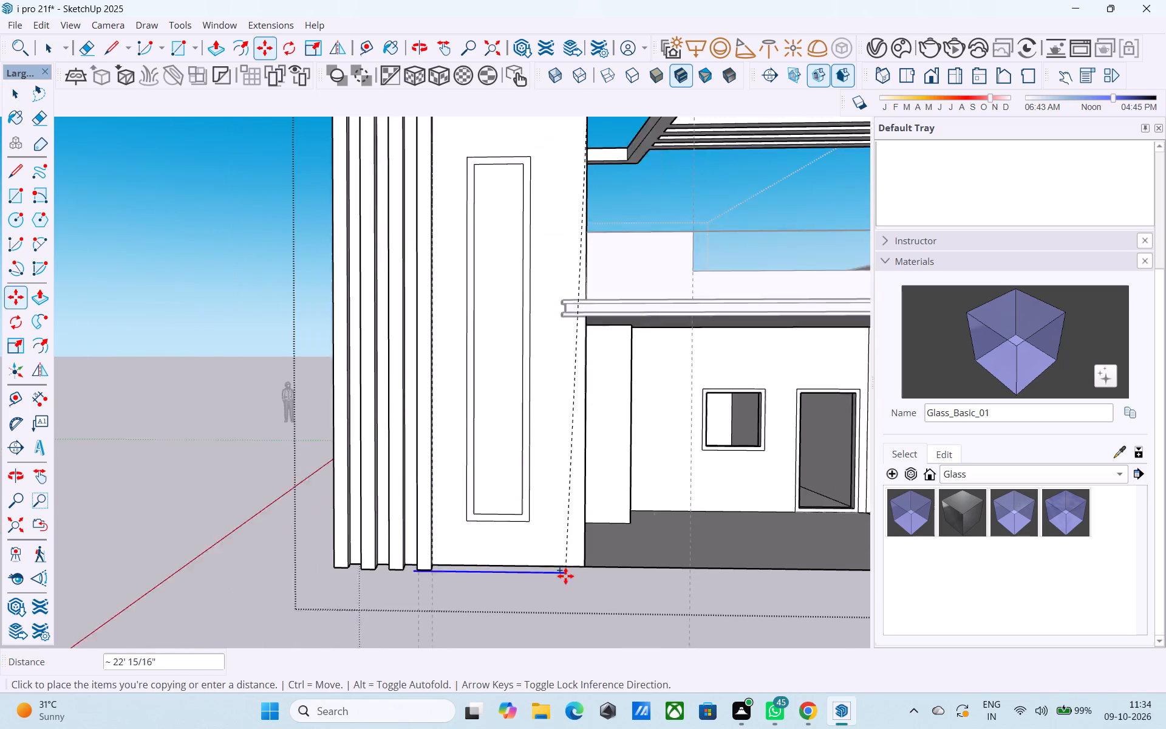
scroll(582, 569, "up", 10)
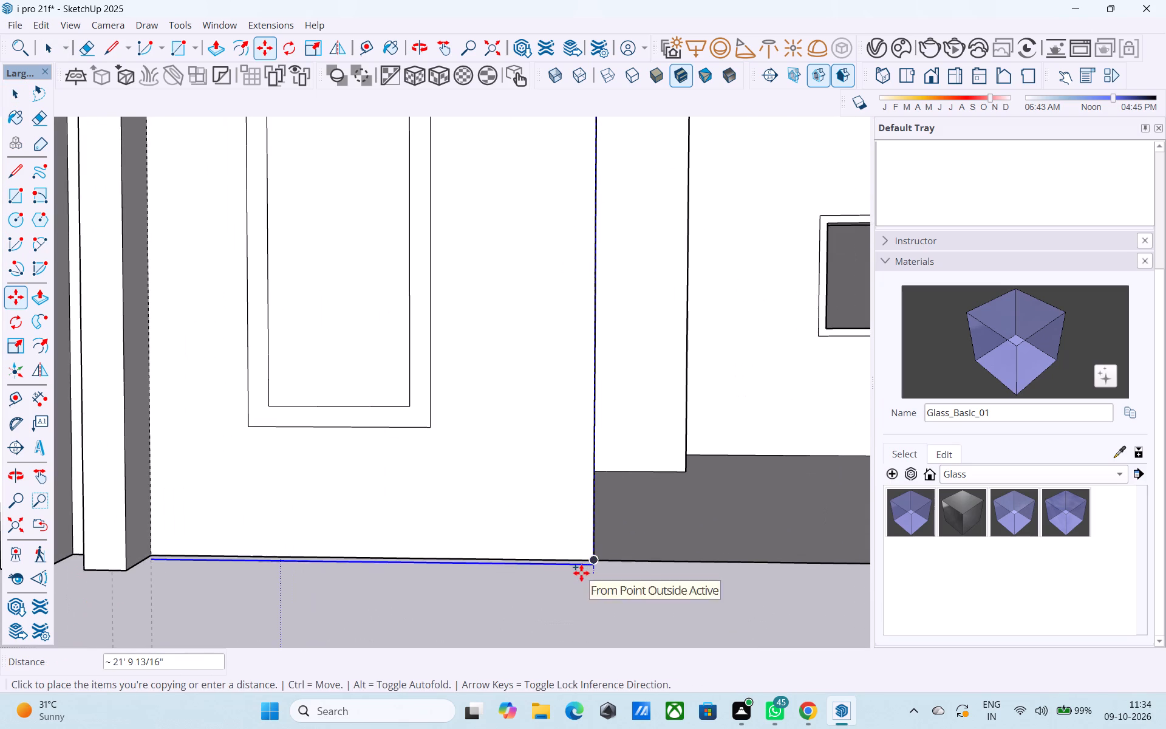
left_click(581, 569)
key("slash")
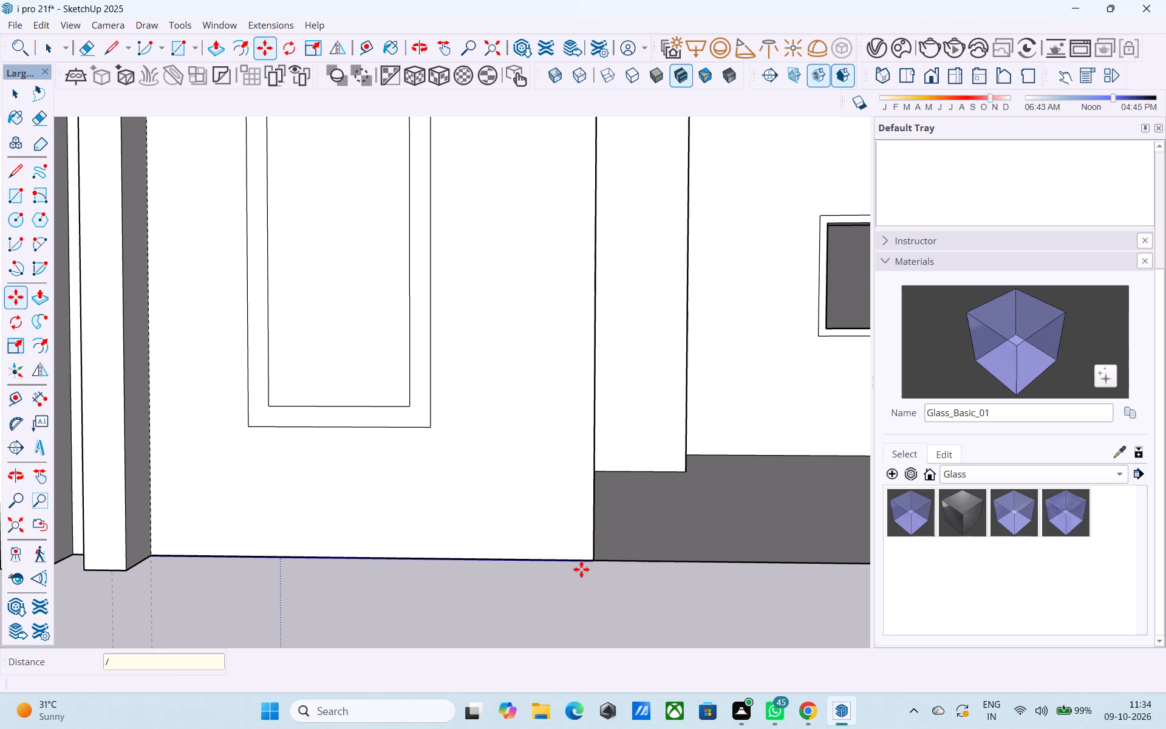
type("16")
key("Return")
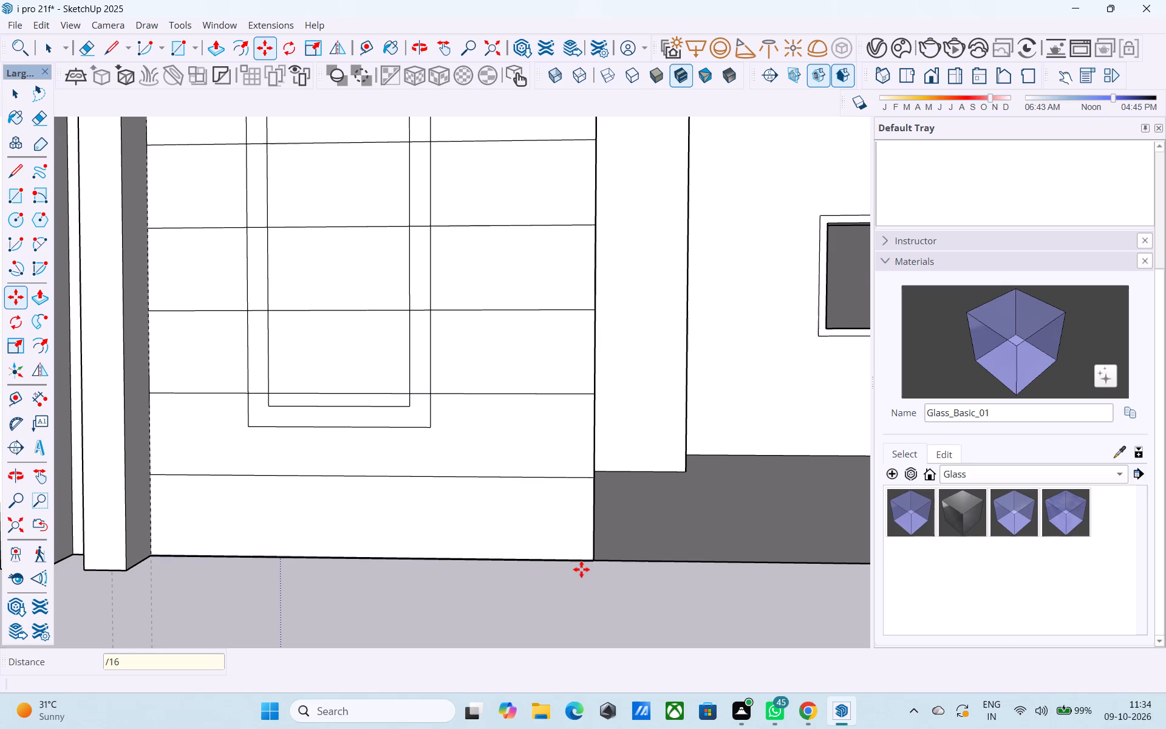
Erase the horizontal groove line segments crossing the inside of the tall narrow panel, along its full height.
scroll(562, 569, "down", 15)
scroll(485, 437, "down", 3)
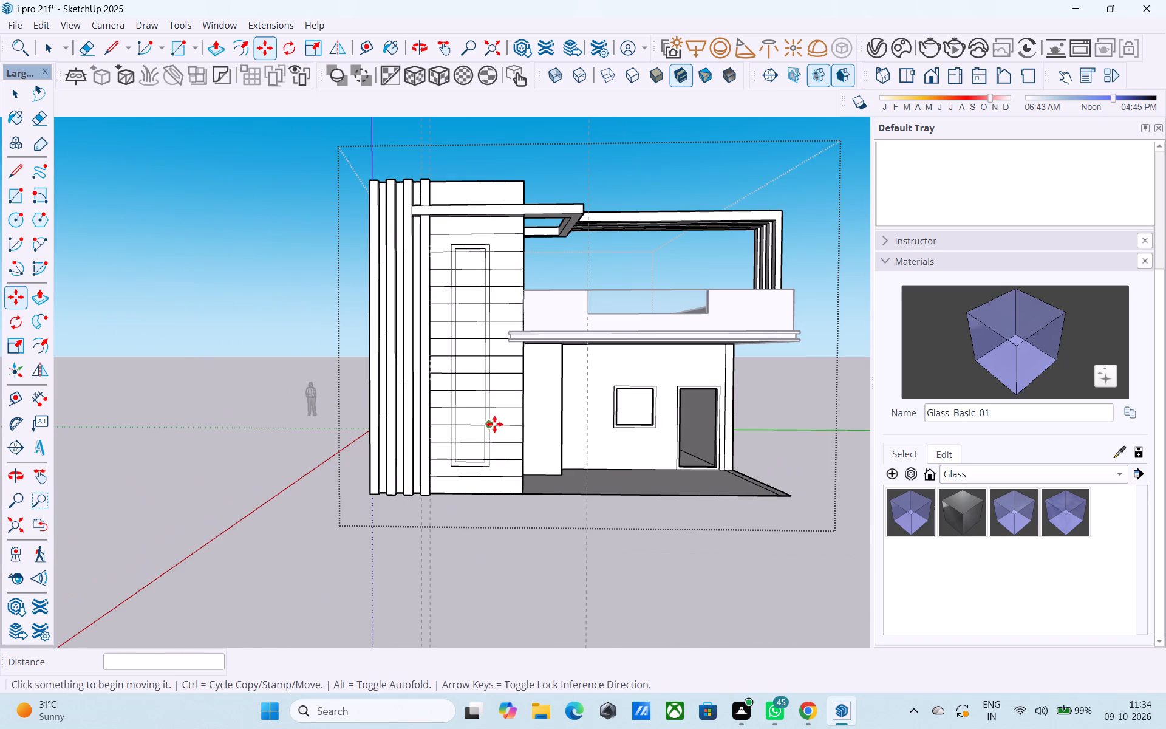
middle_click_drag(503, 418, 502, 455, "shift")
key("e")
scroll(477, 328, "up", 9)
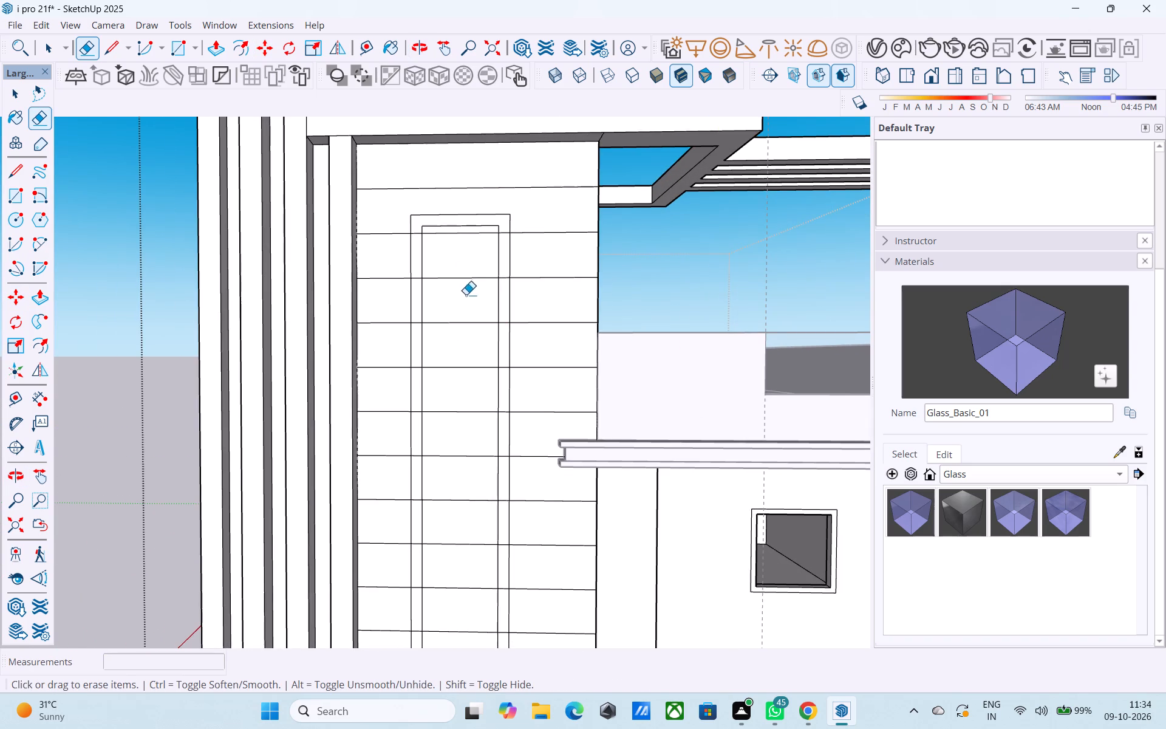
left_click_drag(462, 233, 461, 248)
left_click_drag(441, 255, 445, 265)
left_click_drag(445, 265, 462, 612)
scroll(462, 613, "down", 5)
middle_click_drag(467, 626, 462, 539)
left_click_drag(462, 539, 463, 622)
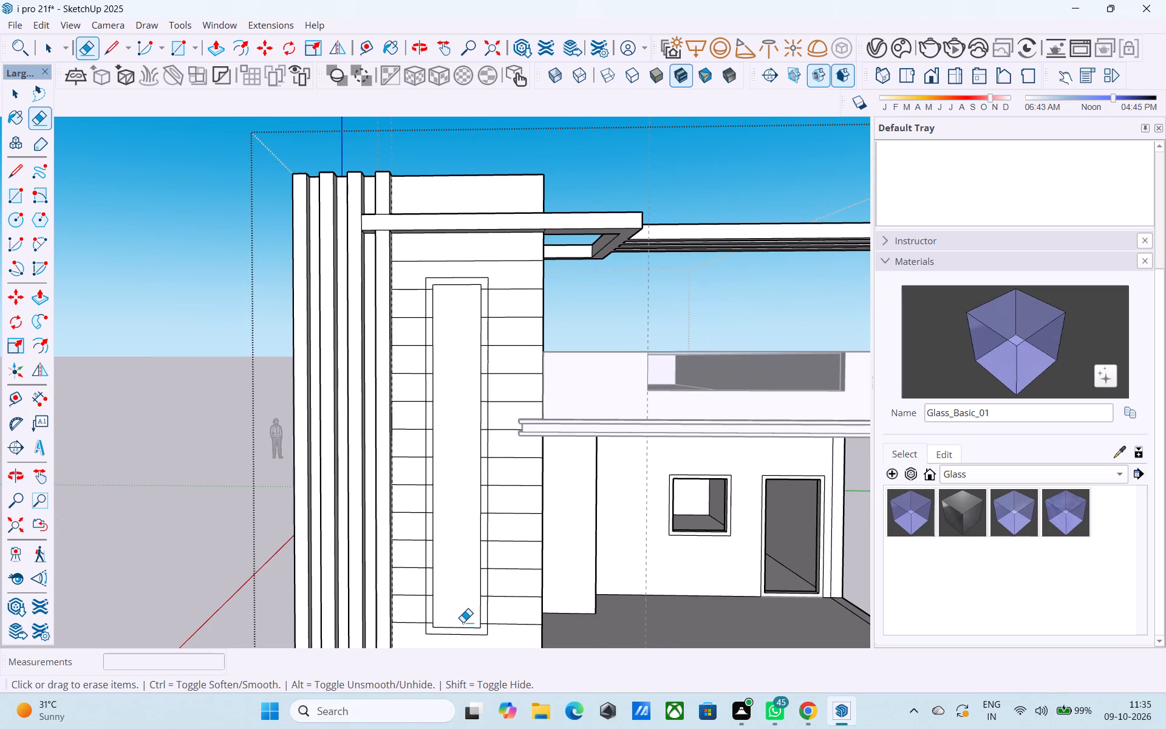
Erase the upper groove line segments crossing the panel's frame border on both of its vertical sides.
middle_click_drag(473, 402, 482, 435)
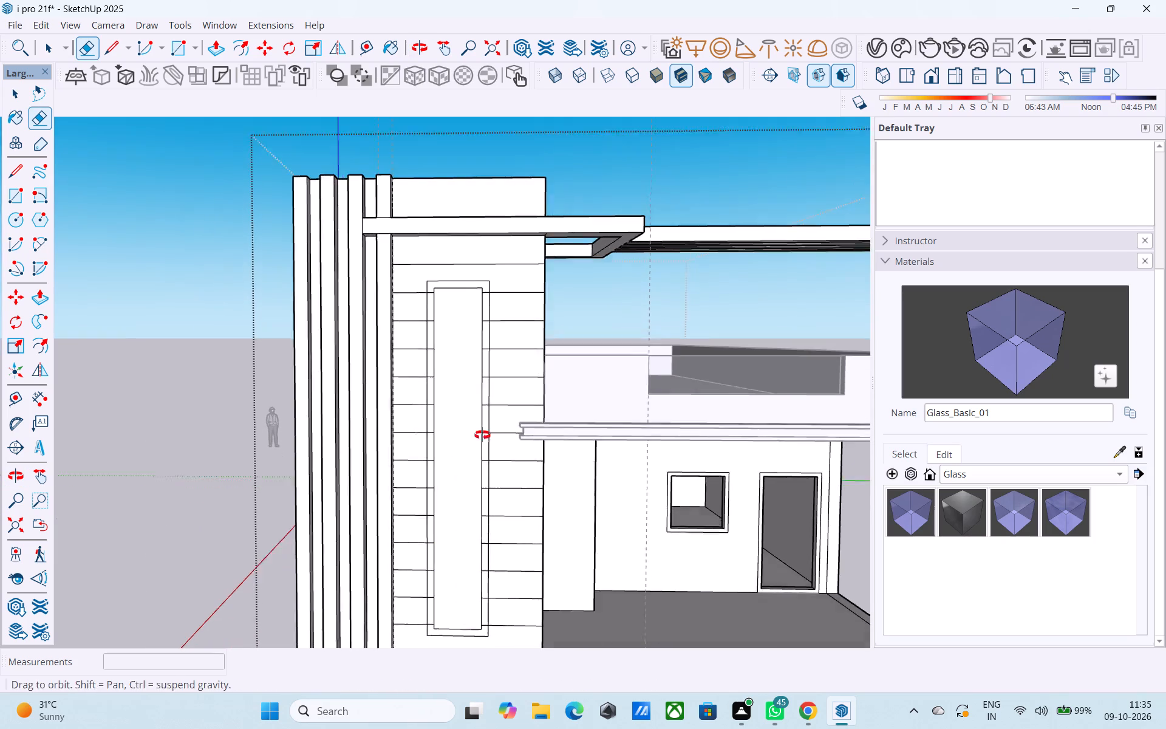
middle_click_drag(482, 435, 483, 439)
scroll(440, 304, "up", 12)
left_click_drag(422, 304, 420, 359)
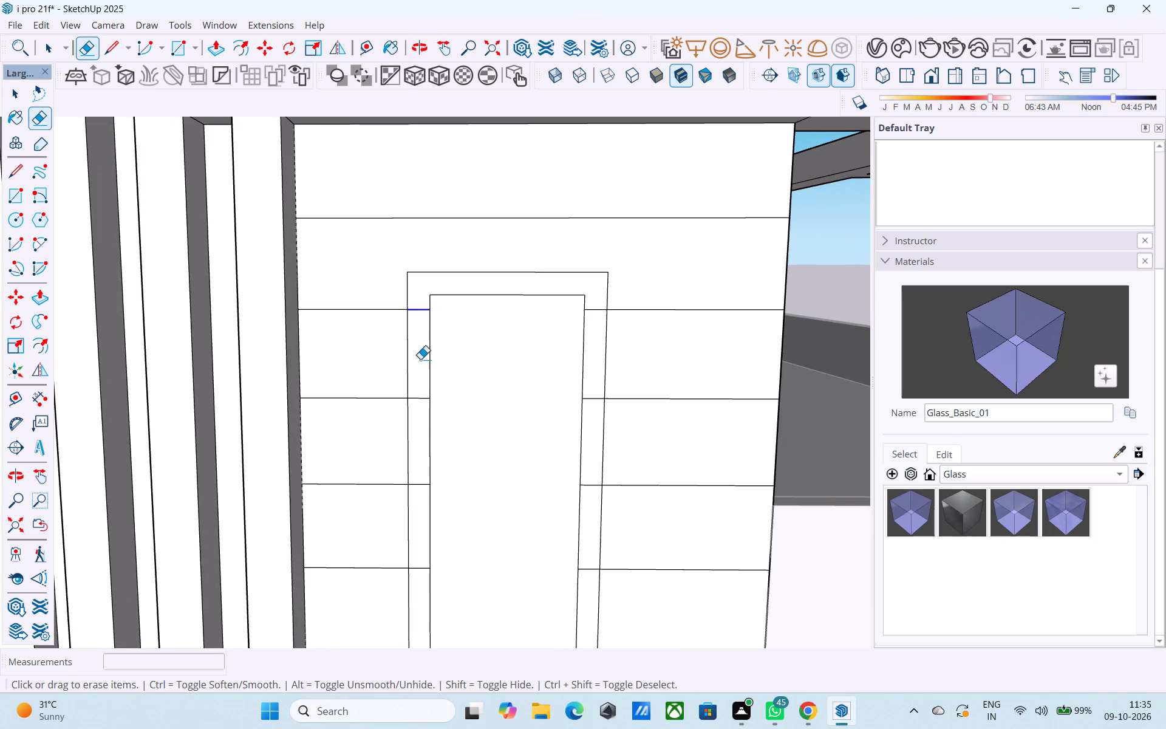
left_click_drag(420, 359, 418, 468)
left_click_drag(596, 306, 601, 422)
key("ctrl+z")
left_click(588, 311)
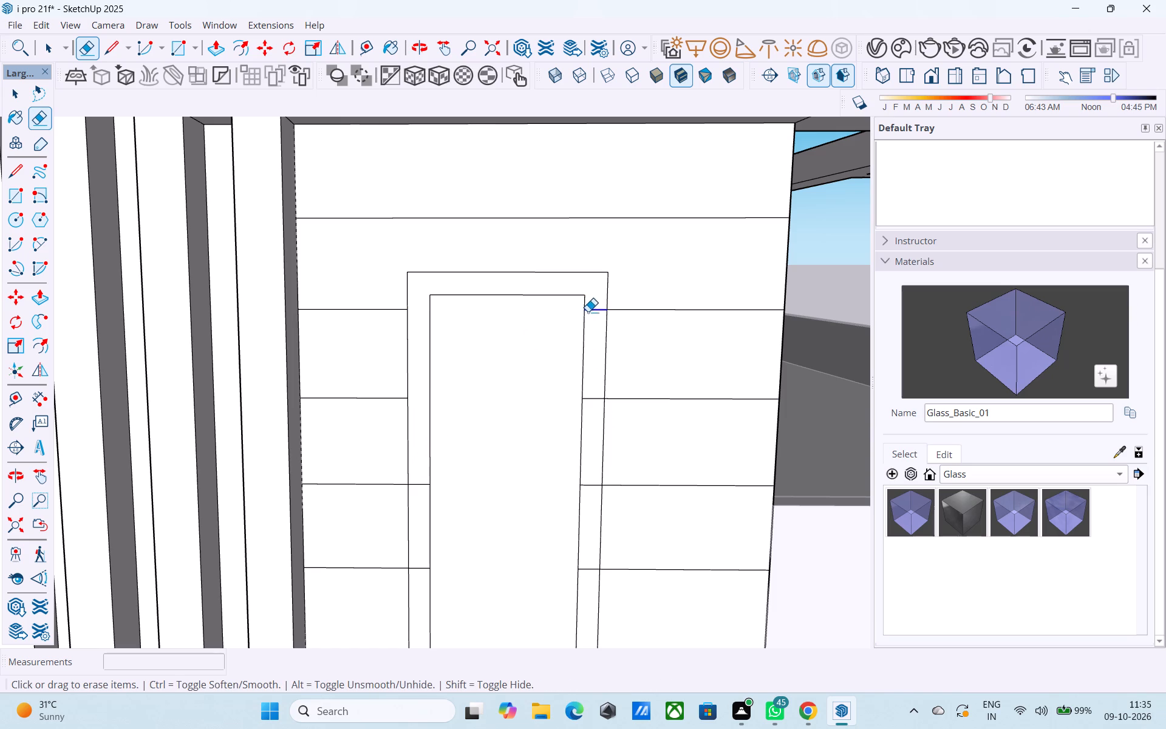
left_click_drag(593, 389, 594, 433)
left_click_drag(597, 487, 597, 496)
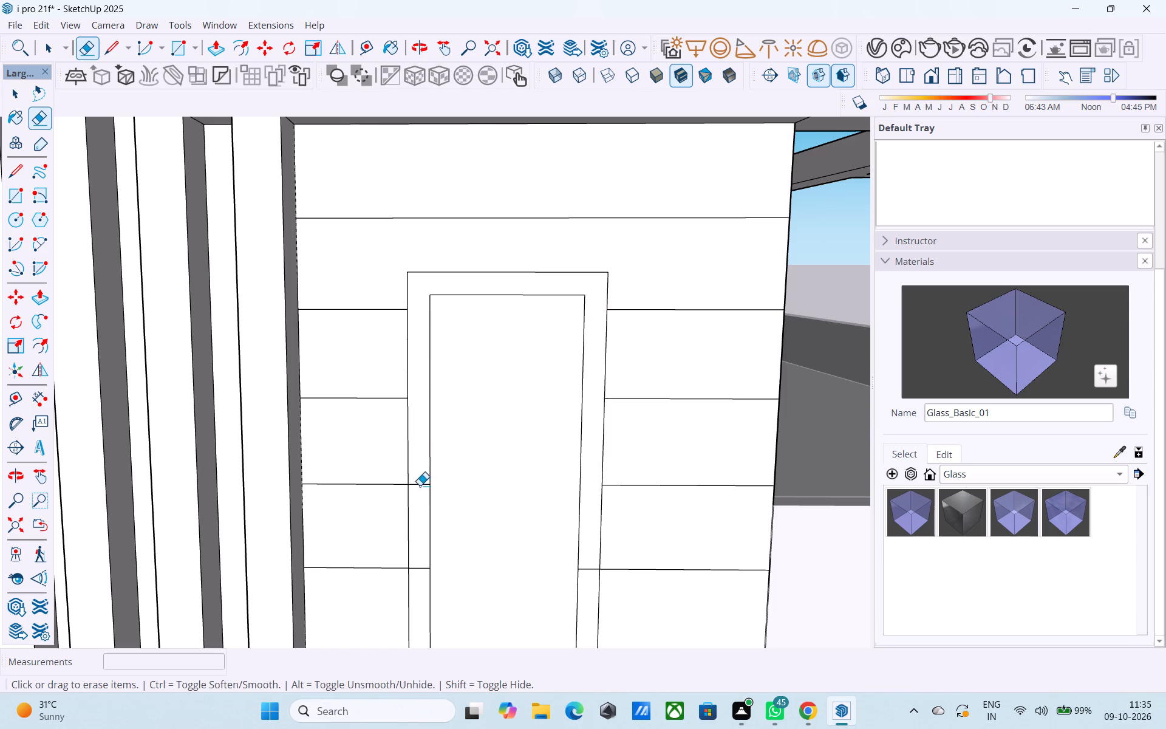
left_click_drag(420, 484, 421, 496)
left_click_drag(414, 568, 418, 577)
left_click_drag(593, 568, 593, 580)
Erase the remaining groove line segments crossing the tall panel's frame border on the side nearest the fins, down to the frame's bottom.
scroll(507, 278, "down", 10)
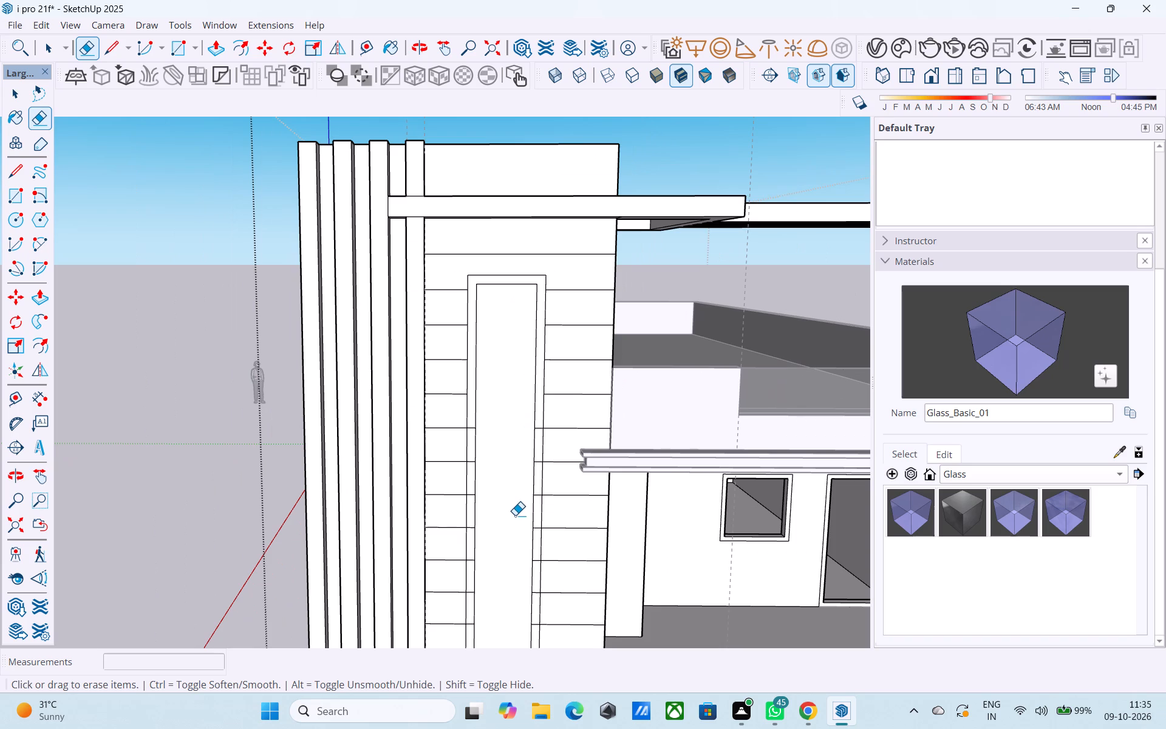
middle_click_drag(515, 515, 499, 337, "shift")
scroll(464, 412, "up", 6)
middle_click_drag(462, 391, 470, 575, "shift")
left_click(453, 289)
left_click(459, 356)
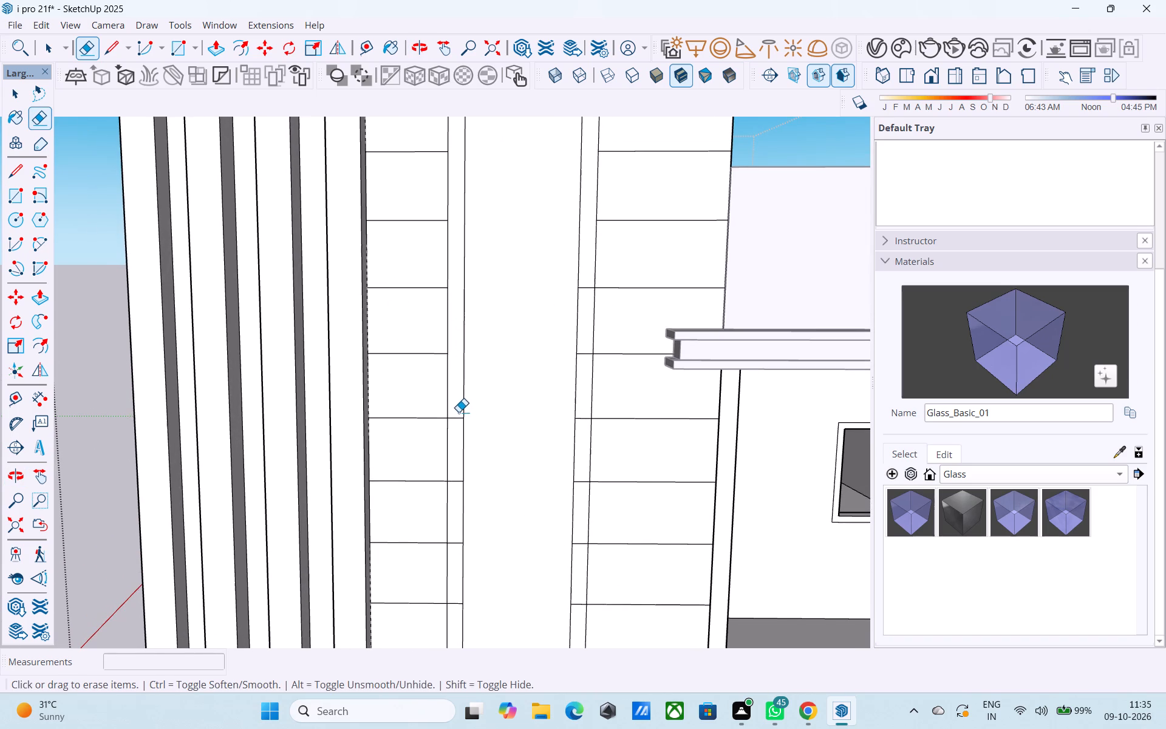
left_click_drag(459, 419, 457, 430)
middle_click_drag(478, 450, 480, 289)
left_click_drag(459, 321, 459, 342)
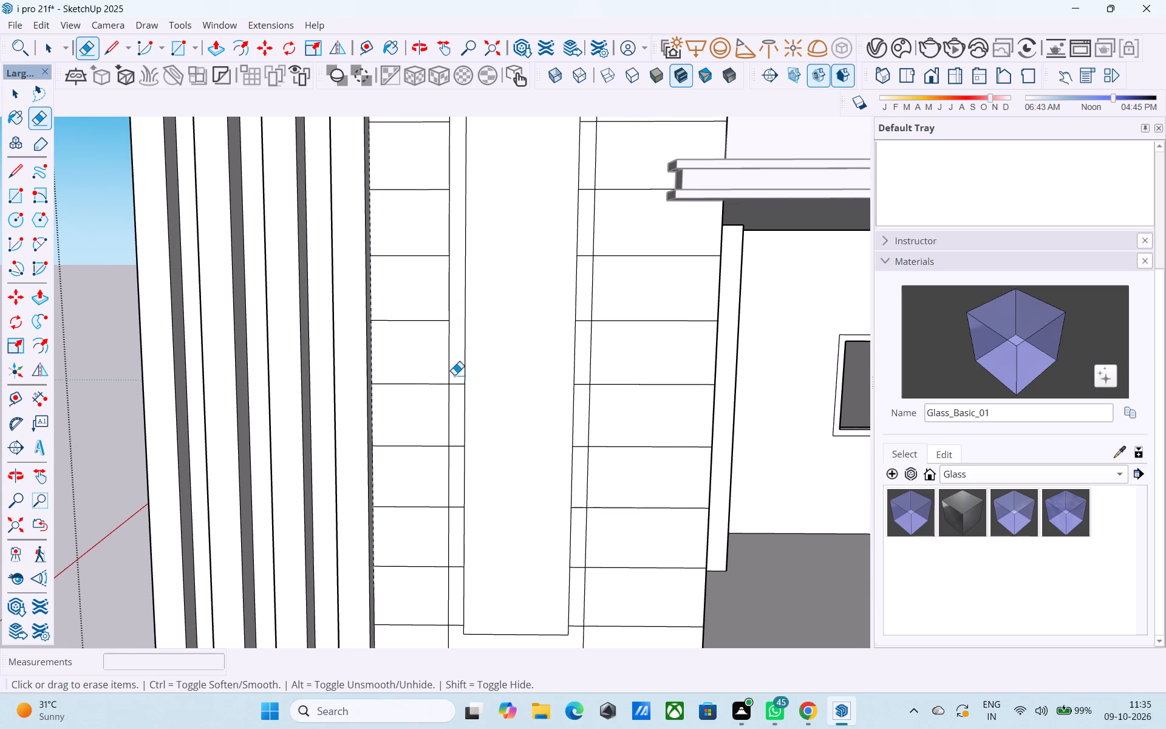
left_click(454, 384)
left_click(457, 445)
left_click_drag(456, 505, 456, 512)
left_click(456, 568)
middle_click_drag(459, 611, 474, 412, "shift")
left_click_drag(469, 426, 470, 433)
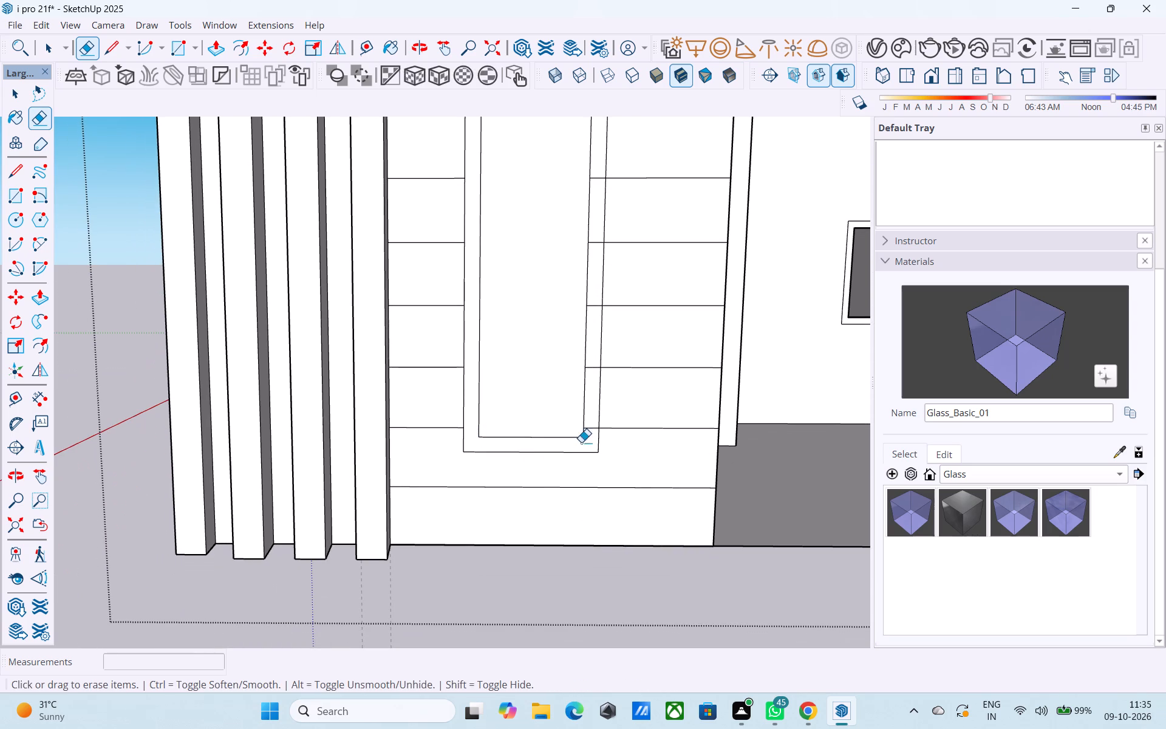
Erase the remaining groove line segments crossing the panel's frame border on the side away from the fins, from the bottom upward.
left_click_drag(591, 426, 593, 435)
middle_click_drag(621, 344, 615, 437)
scroll(608, 451, "up", 6)
left_click_drag(576, 464, 576, 475)
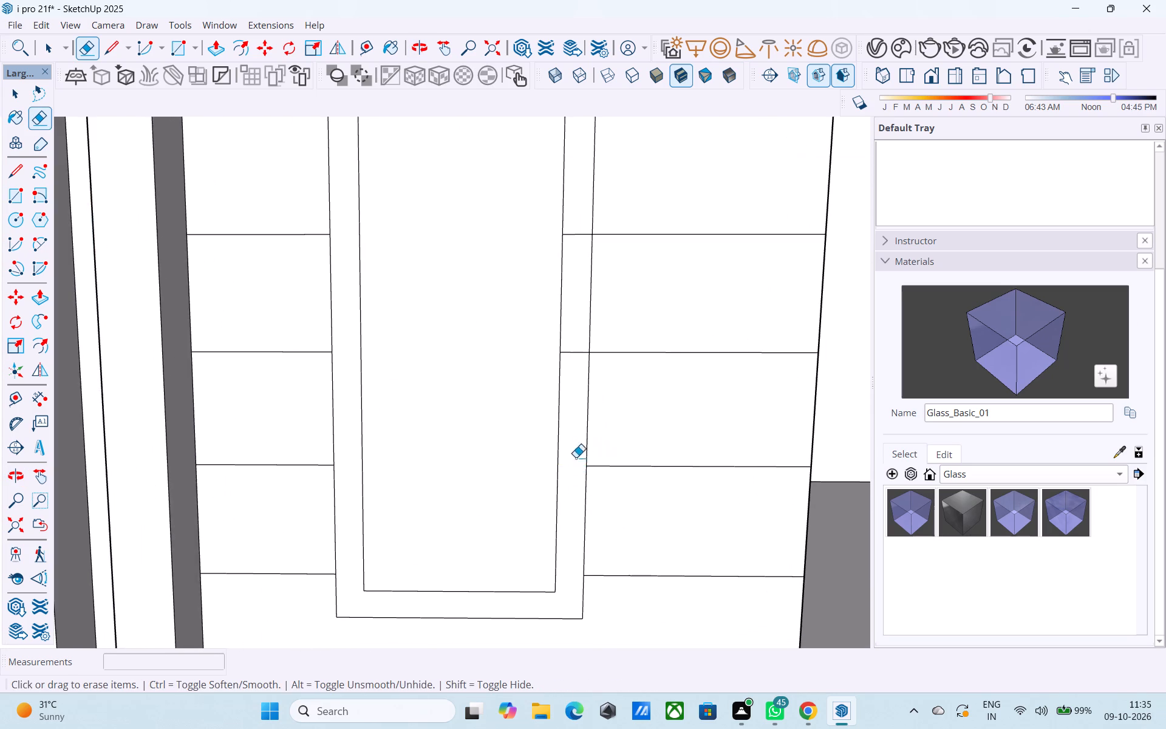
middle_click_drag(588, 399, 587, 486)
left_click_drag(573, 441, 578, 456)
middle_click_drag(577, 365, 578, 451)
left_click_drag(578, 389, 581, 454)
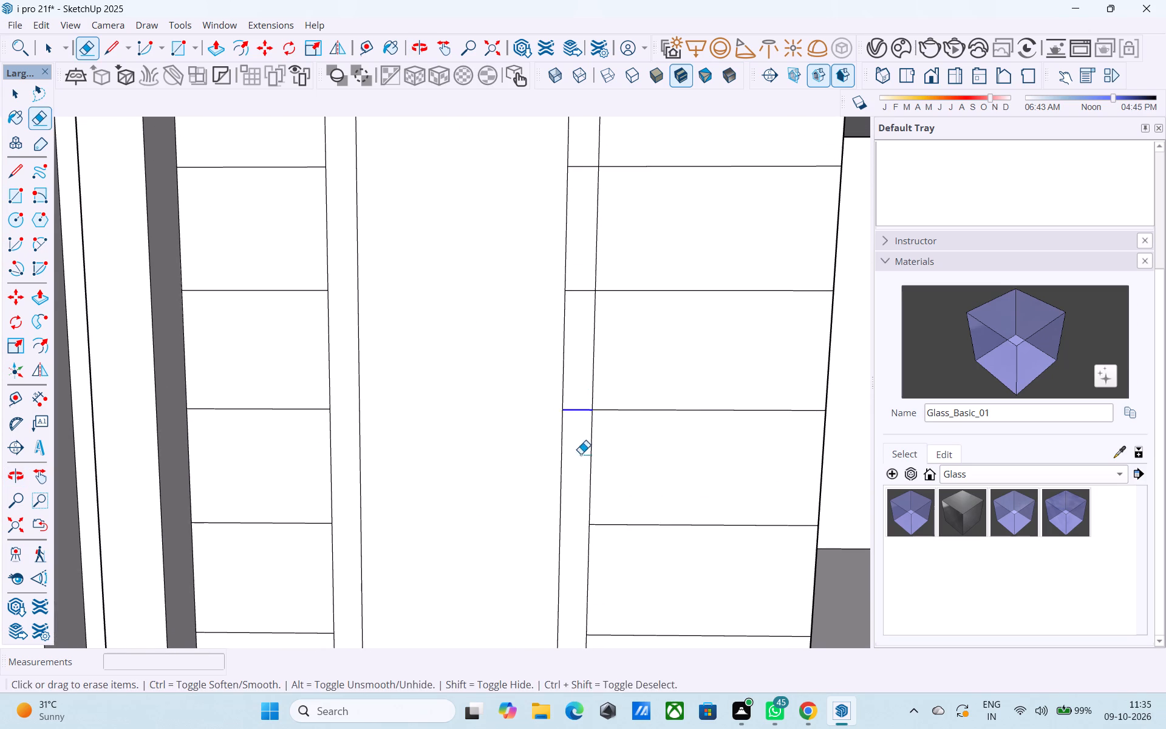
left_click_drag(581, 454, 581, 452)
middle_click_drag(584, 365, 585, 493)
left_click_drag(582, 419, 582, 435)
middle_click_drag(588, 380, 587, 555)
left_click_drag(582, 467, 585, 499)
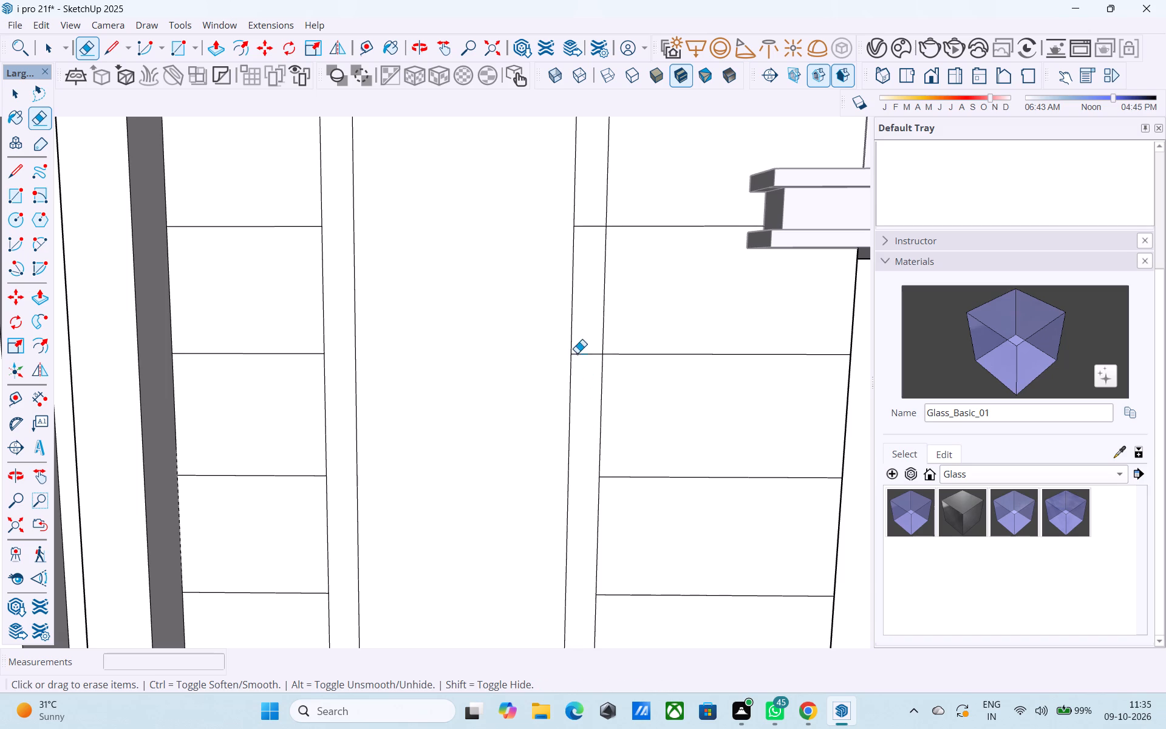
left_click_drag(579, 349, 582, 355)
left_click_drag(595, 225, 601, 248)
scroll(586, 166, "up", 1)
middle_click_drag(586, 166, 585, 503)
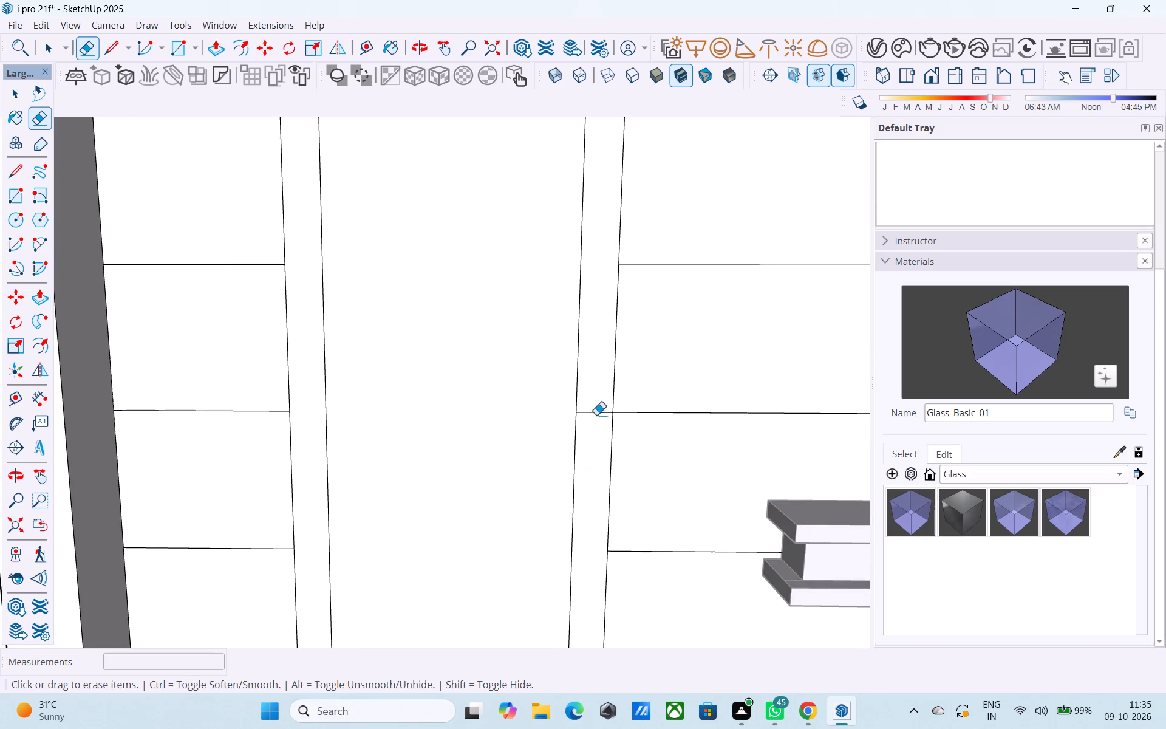
left_click_drag(599, 408, 600, 436)
Push/Pull the tall panel's frame border outward from the tower face by 3".
scroll(582, 394, "down", 14)
middle_click_drag(557, 440, 556, 427)
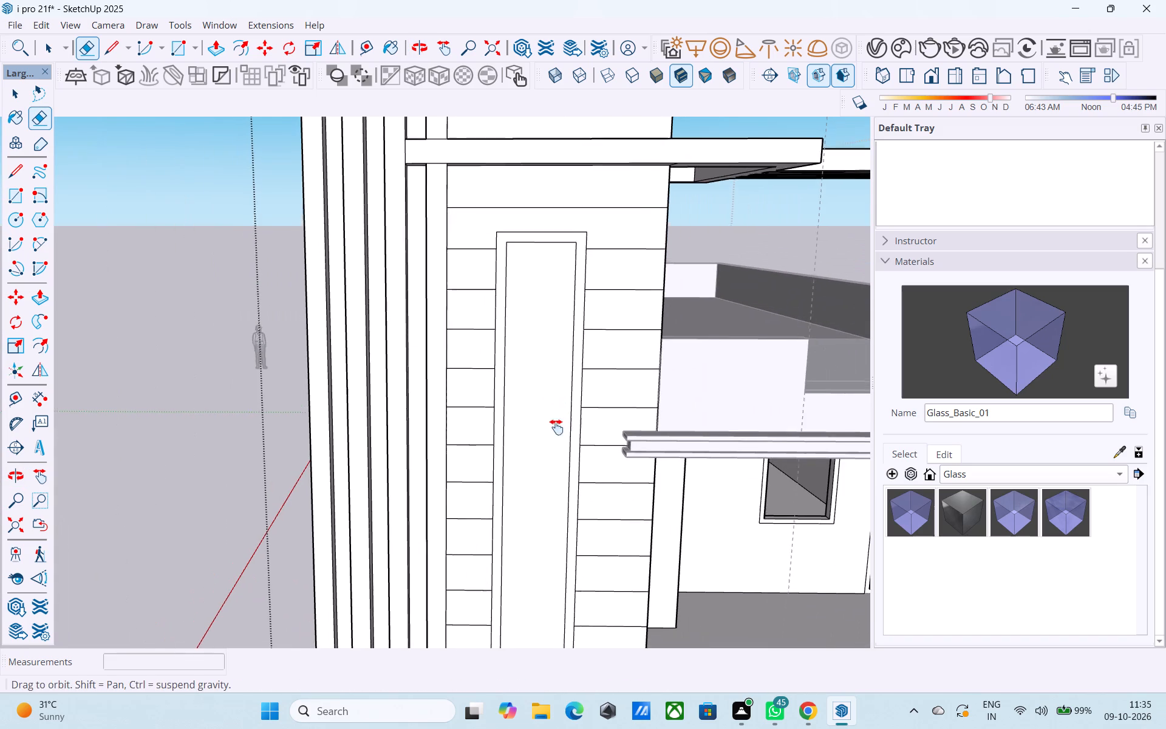
middle_click_drag(556, 427, 536, 393)
key("space")
left_click(548, 395)
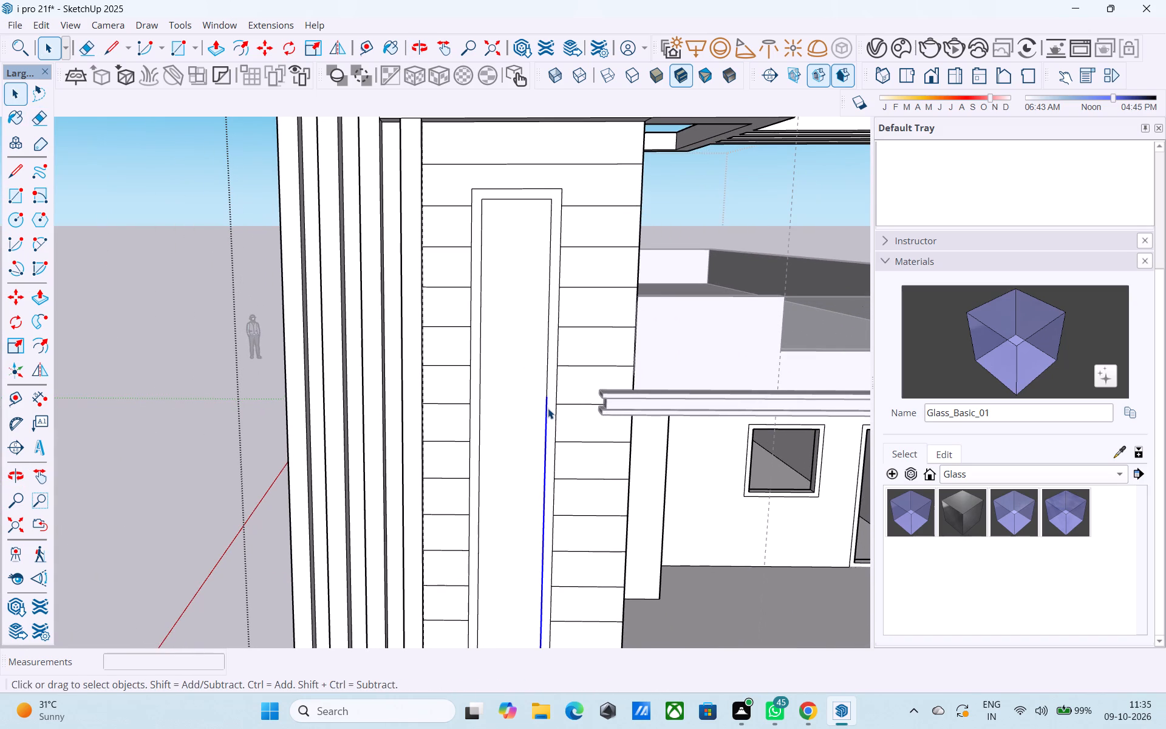
left_click(553, 381)
key("p")
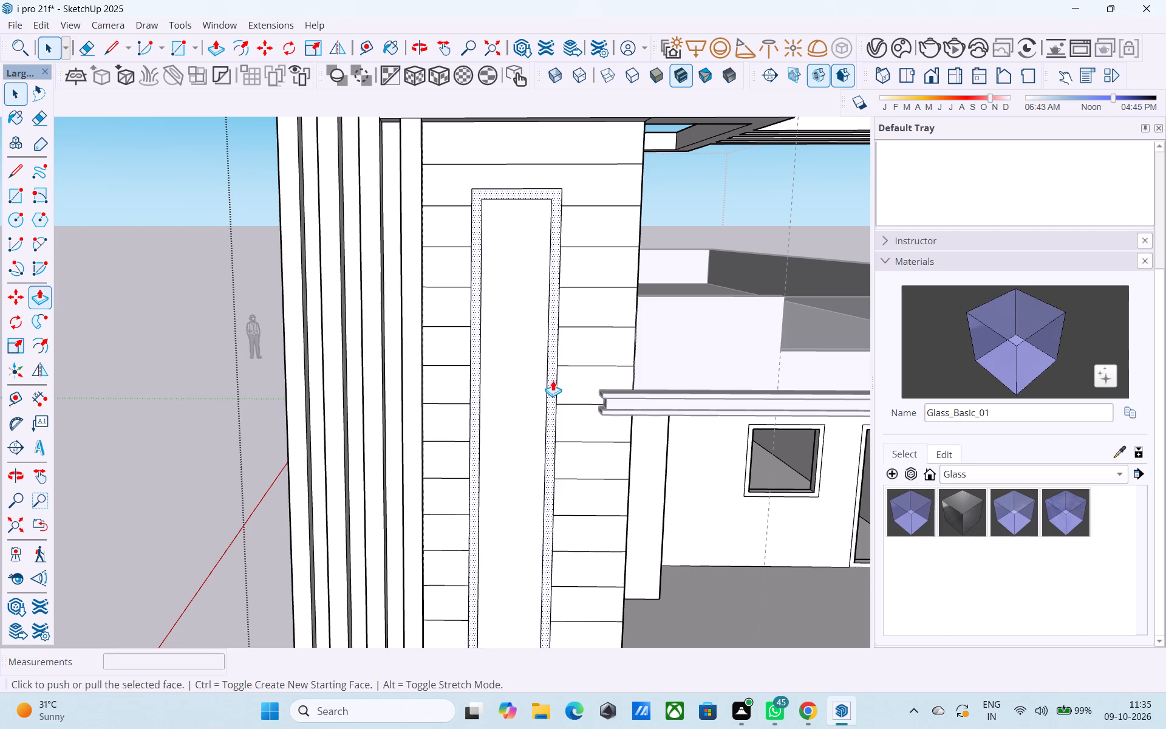
left_click(551, 380)
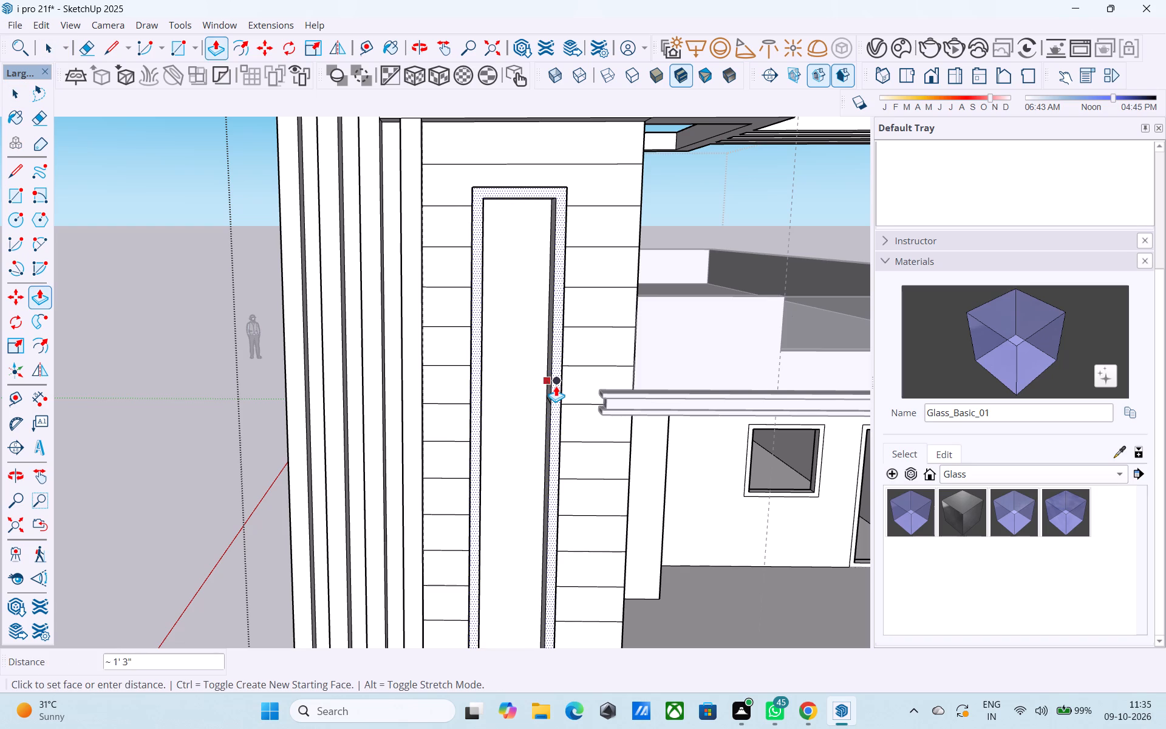
type("3\"")
key("Return")
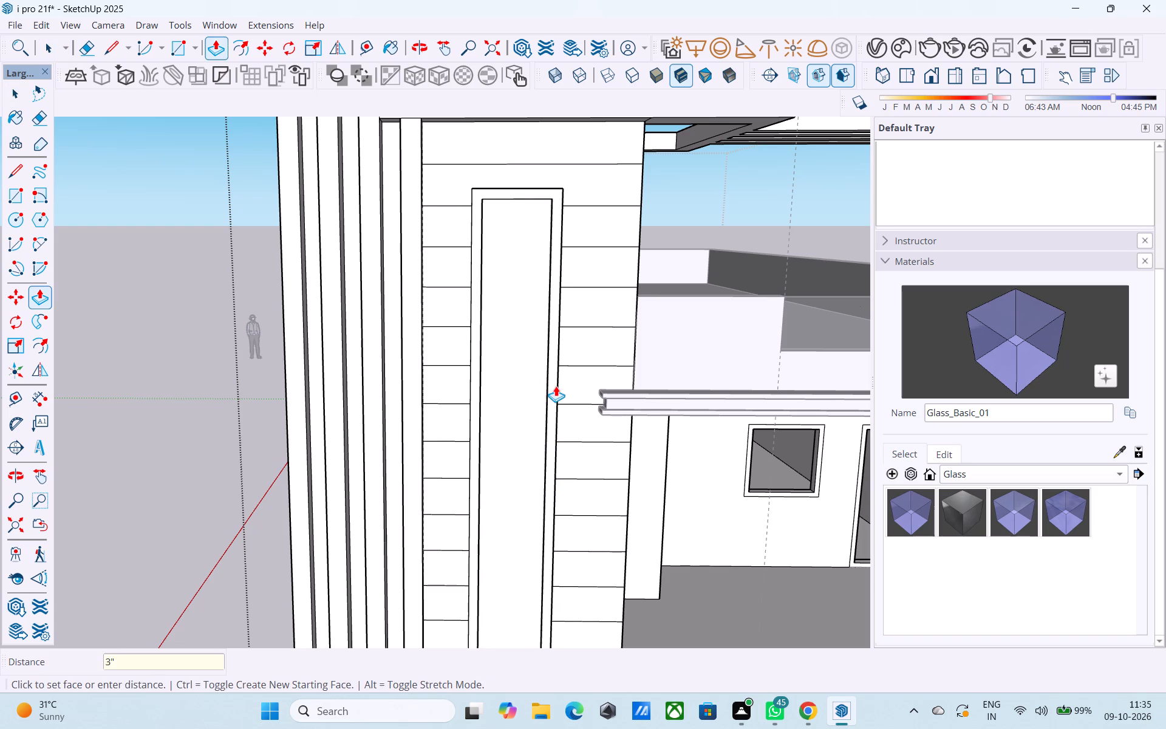
Pull the front face of the panel's frame outward by a further 2".
middle_click_drag(556, 386, 231, 424)
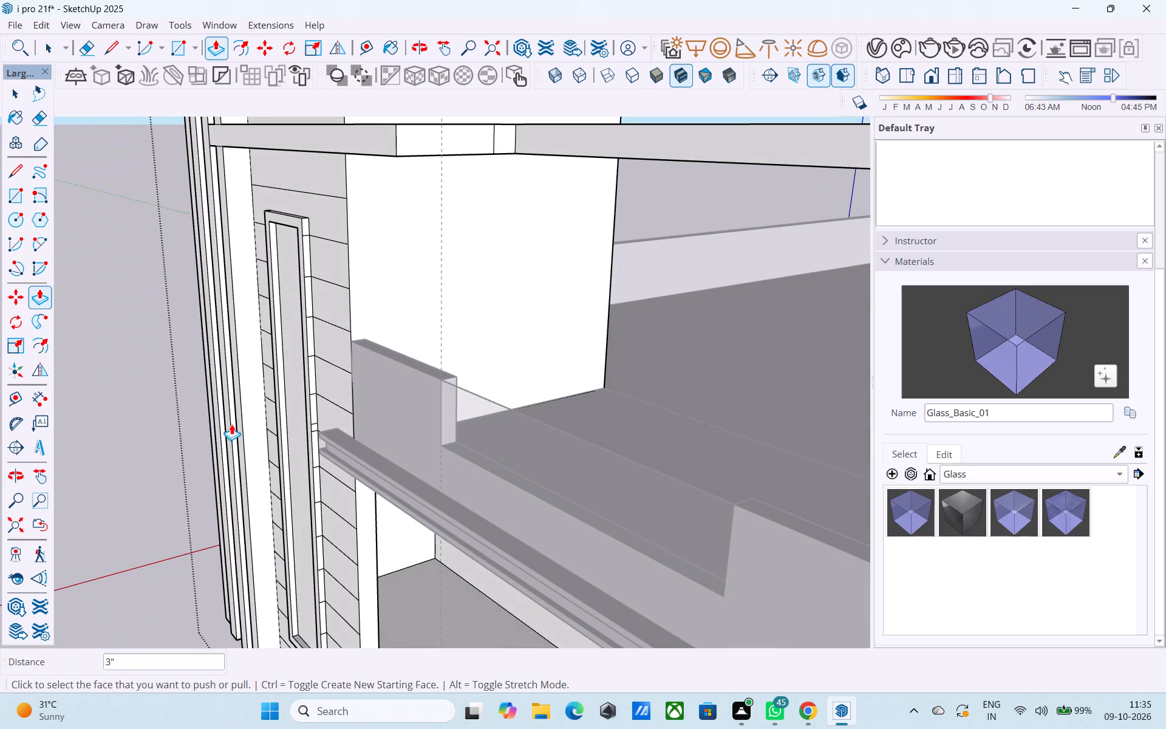
middle_click_drag(312, 385, 523, 395)
scroll(420, 417, "up", 3)
left_click(418, 412)
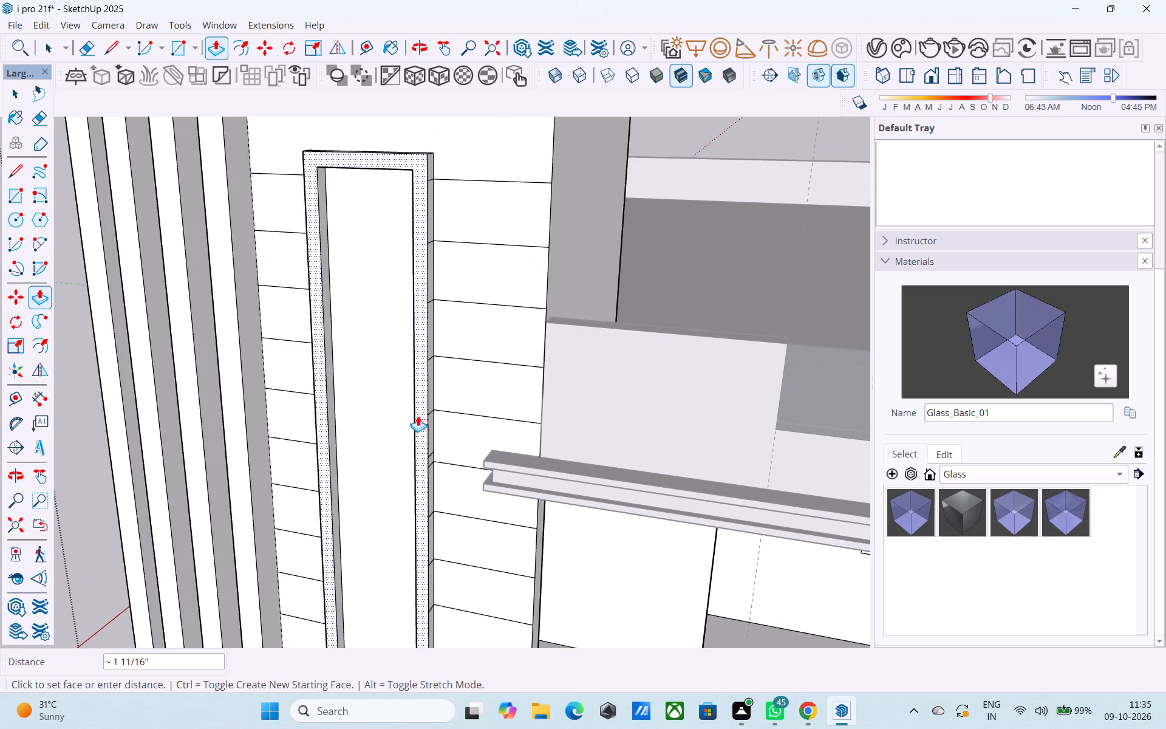
type("2\"")
key("Return")
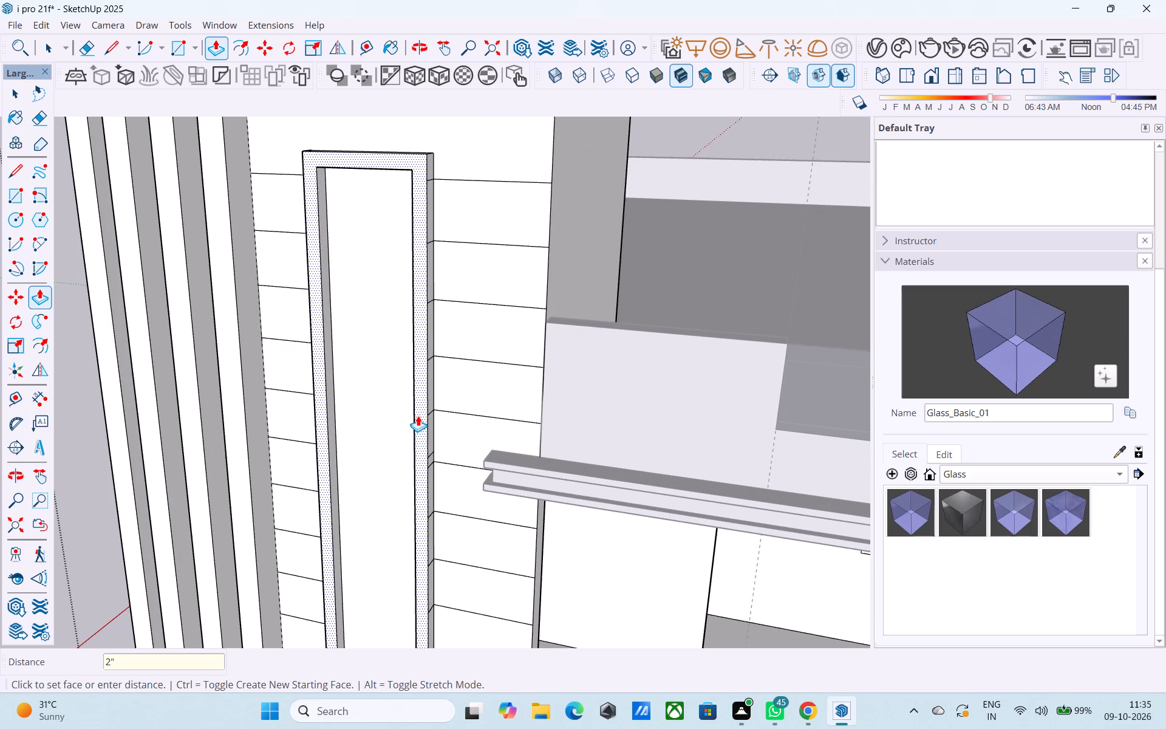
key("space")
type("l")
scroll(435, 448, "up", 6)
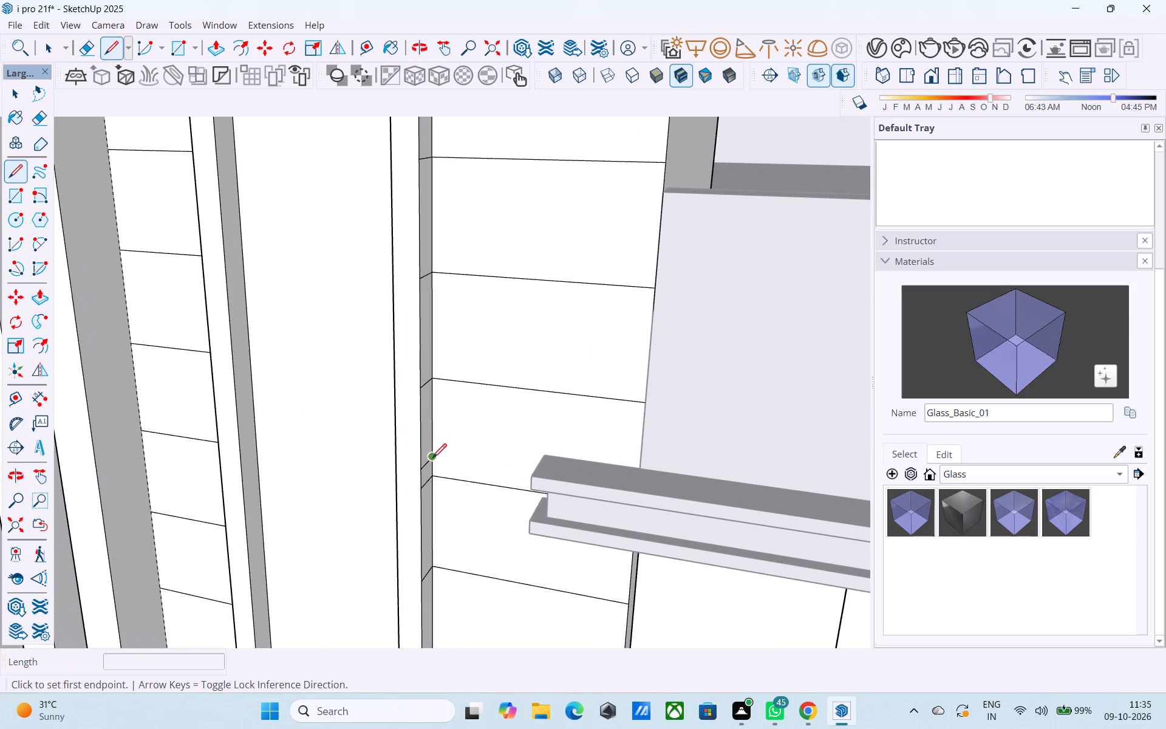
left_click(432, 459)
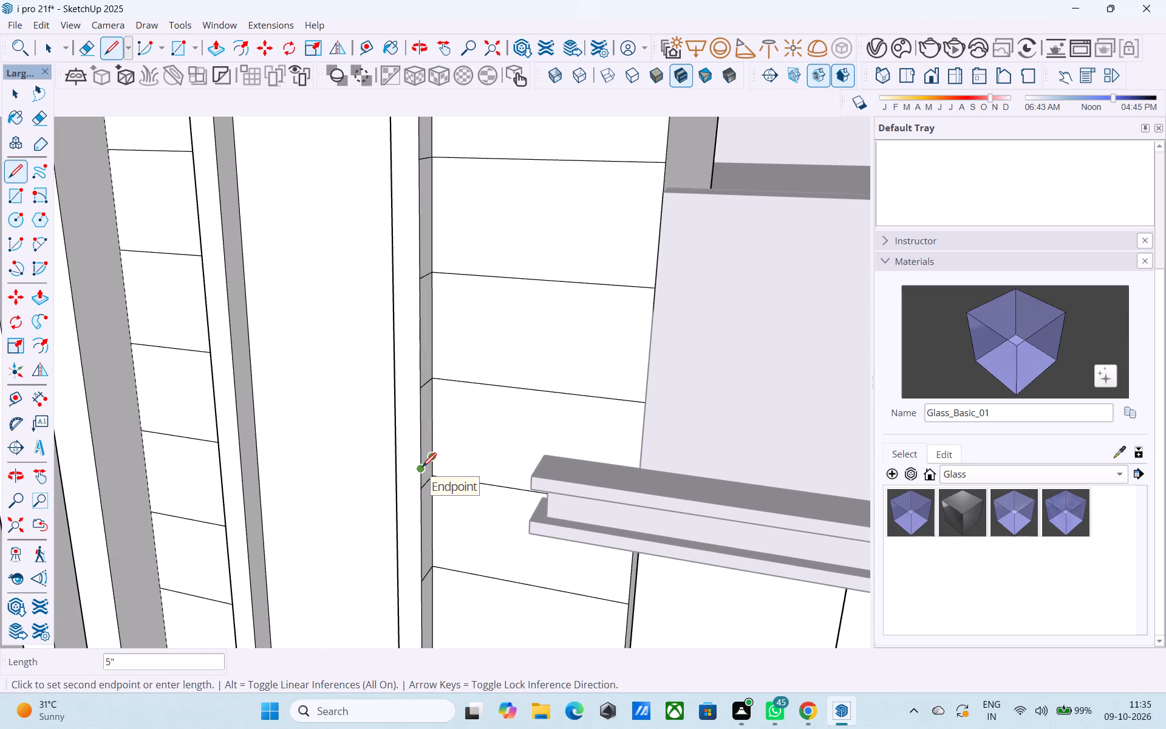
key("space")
Examine the raised panel frame and the whole front facade from several angles.
scroll(423, 474, "down", 8)
middle_click_drag(429, 488, 224, 565)
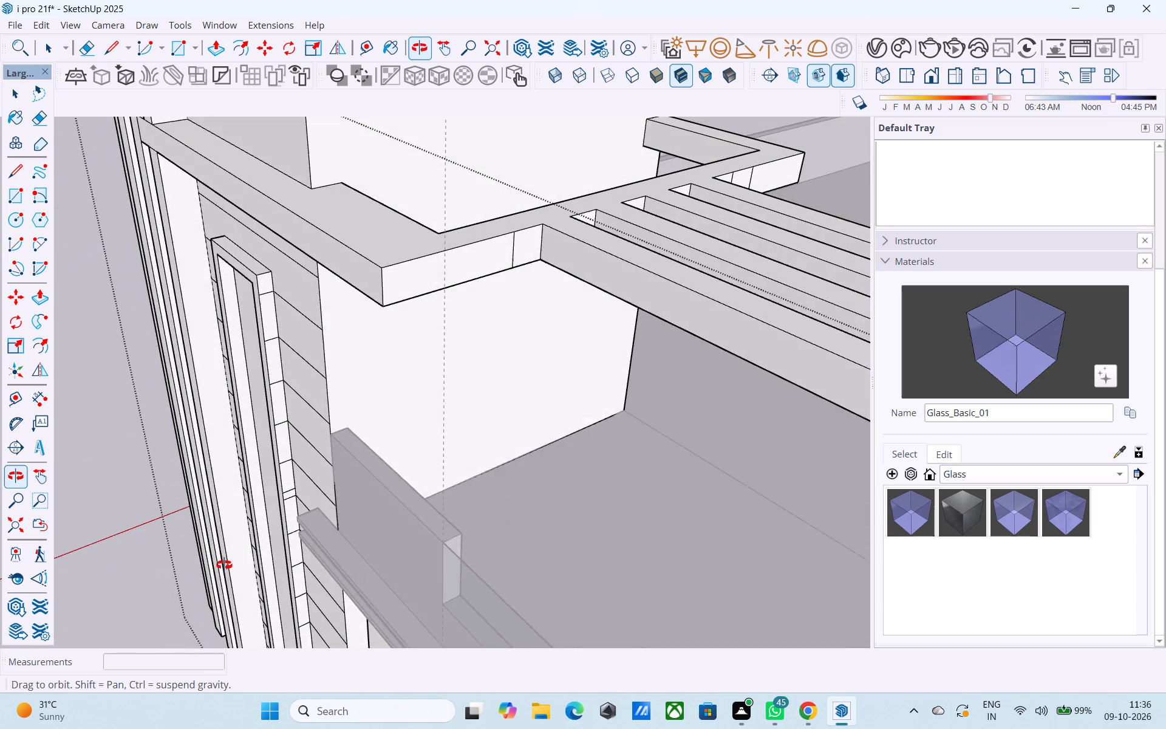
middle_click_drag(224, 565, 363, 529)
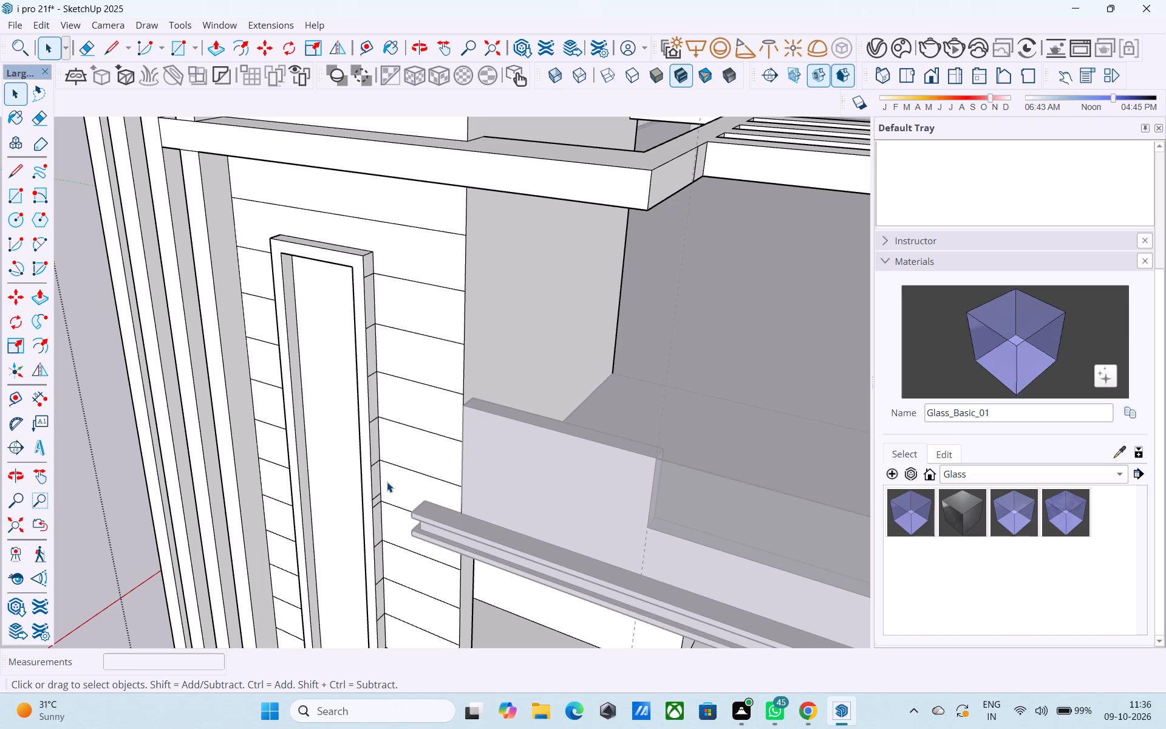
scroll(460, 411, "down", 13)
middle_click_drag(528, 332, 538, 279)
scroll(533, 315, "down", 10)
middle_click_drag(519, 392, 596, 353)
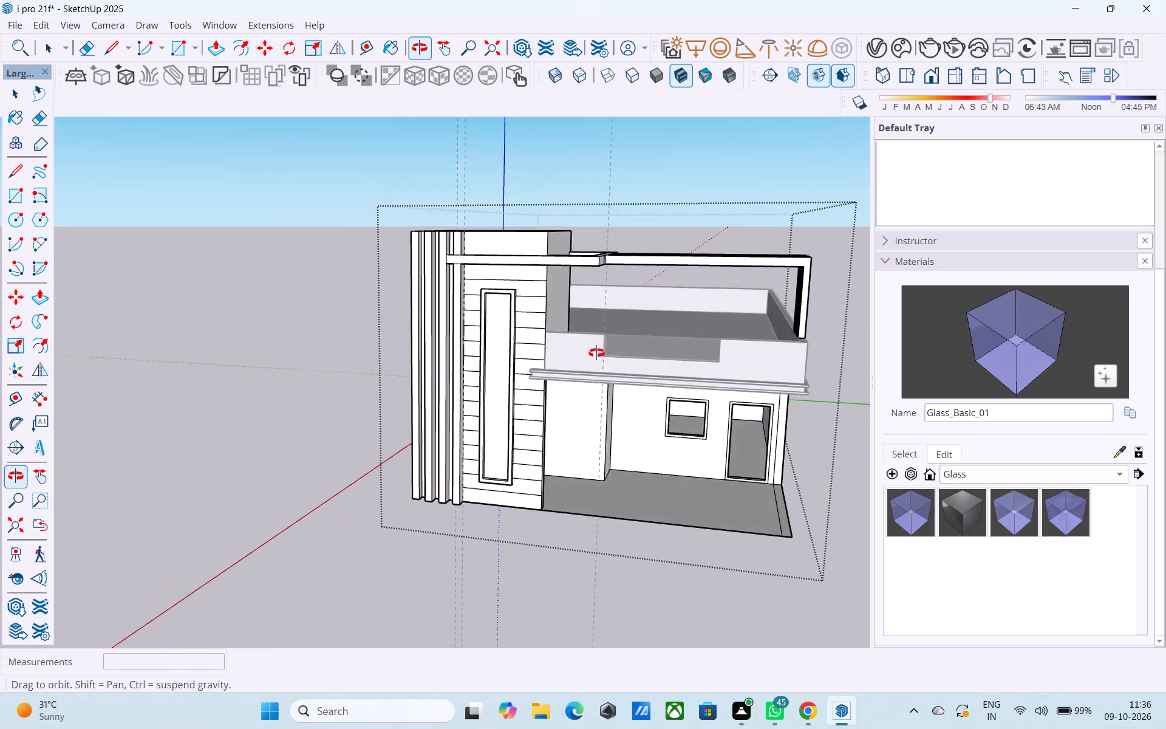
middle_click_drag(596, 353, 620, 342)
middle_click_drag(609, 362, 629, 330)
middle_click_drag(611, 349, 681, 337)
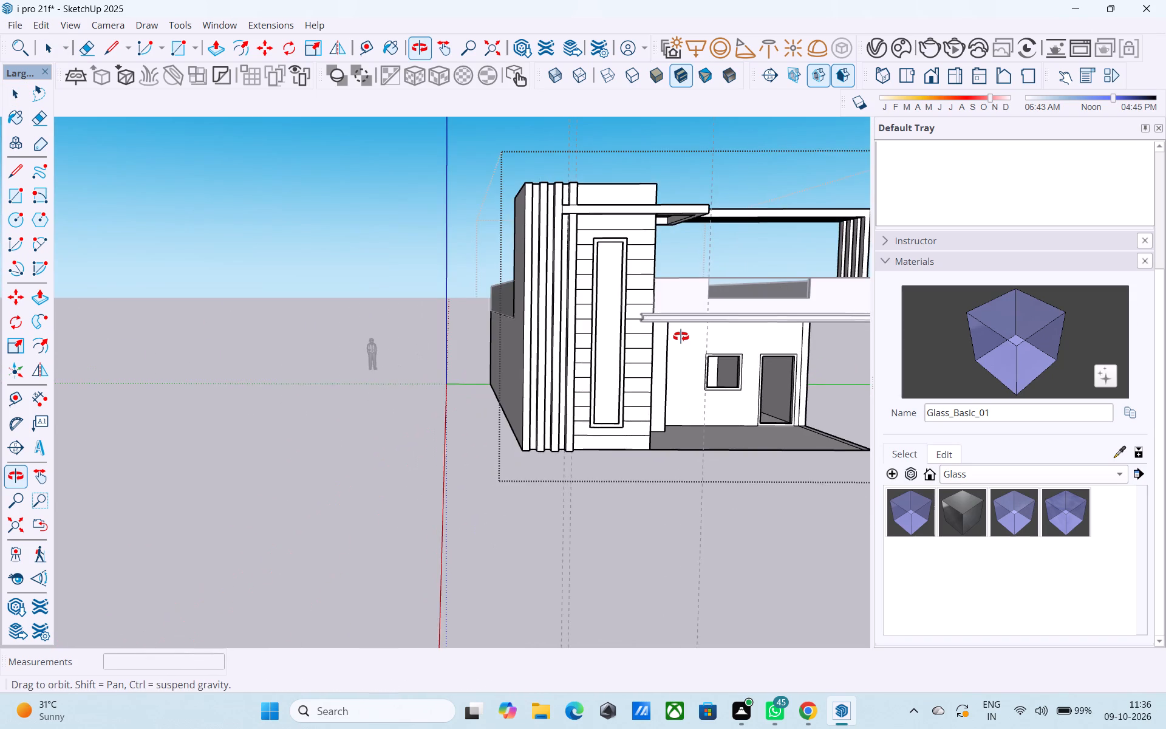
middle_click_drag(681, 337, 657, 358)
middle_click_drag(652, 369, 630, 381)
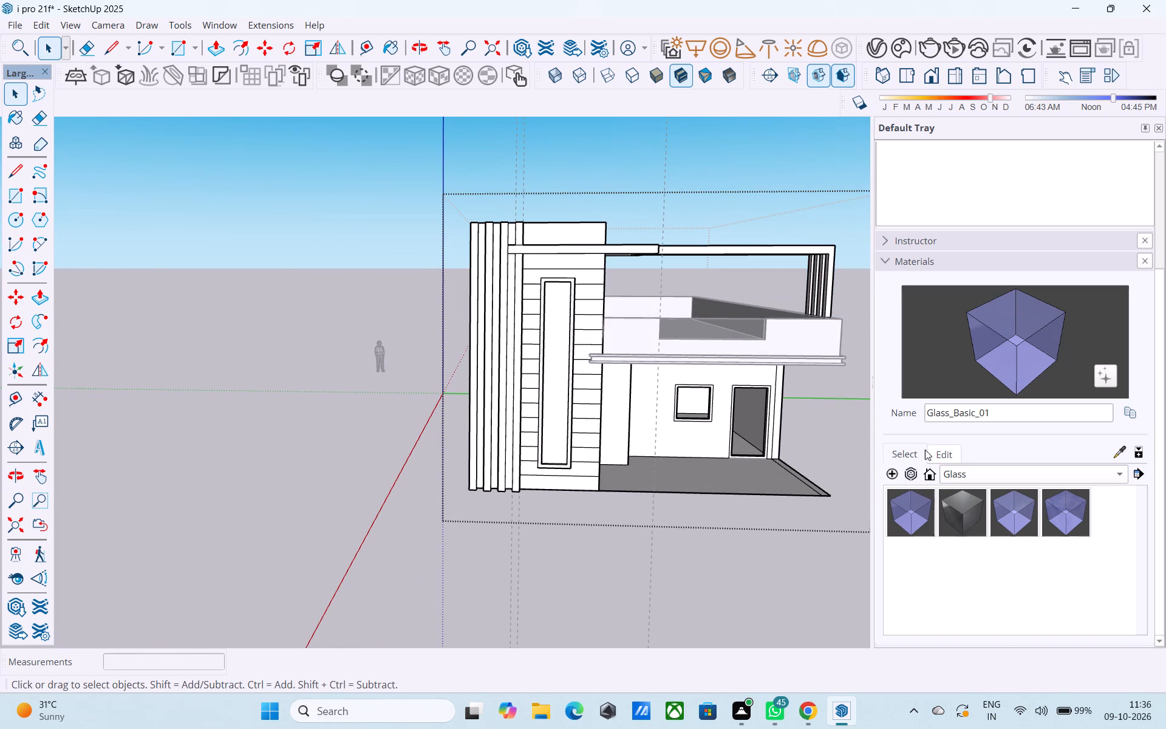
Paint the front face of the tall panel's frame with the in-model material ThomThom - Buttons1.
left_click(983, 480)
left_click(978, 406)
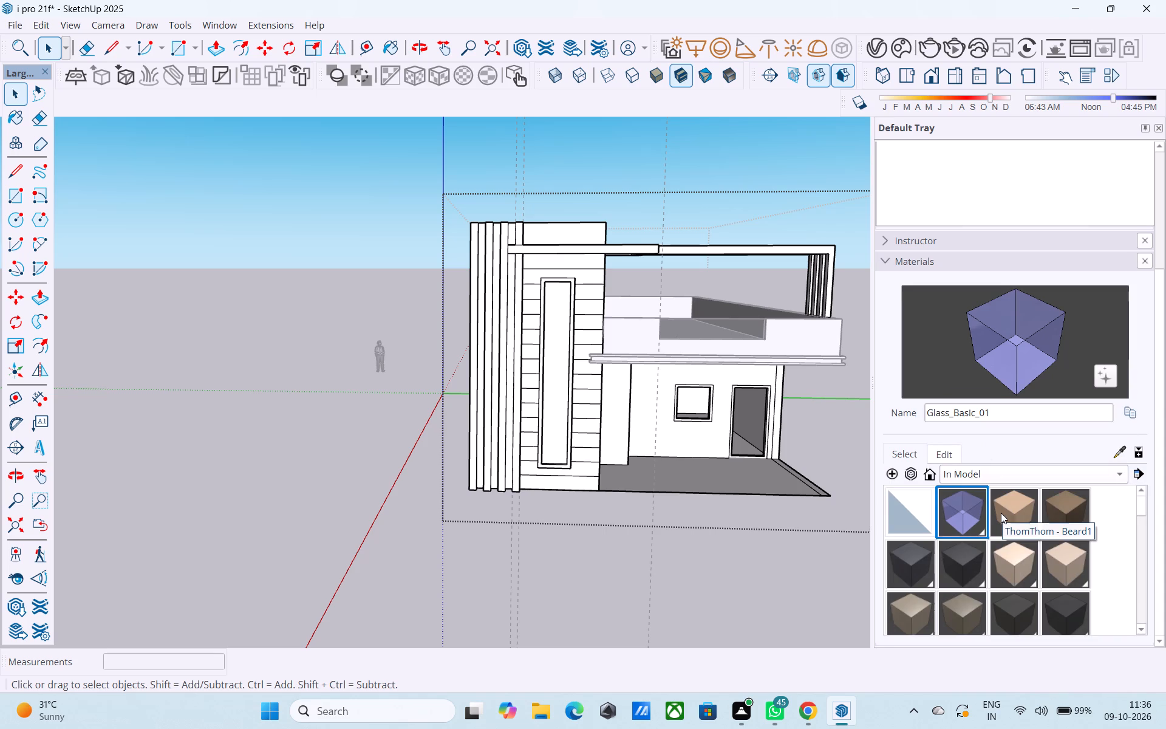
left_click(919, 580)
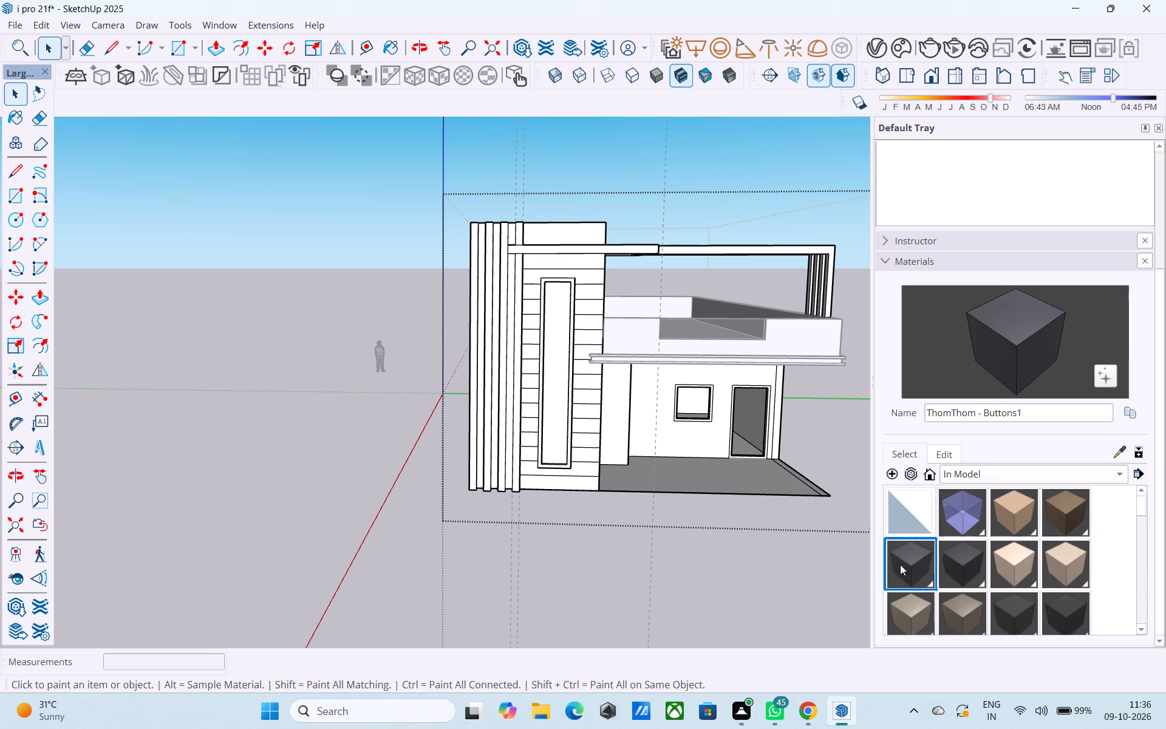
scroll(595, 359, "up", 5)
left_click(557, 351)
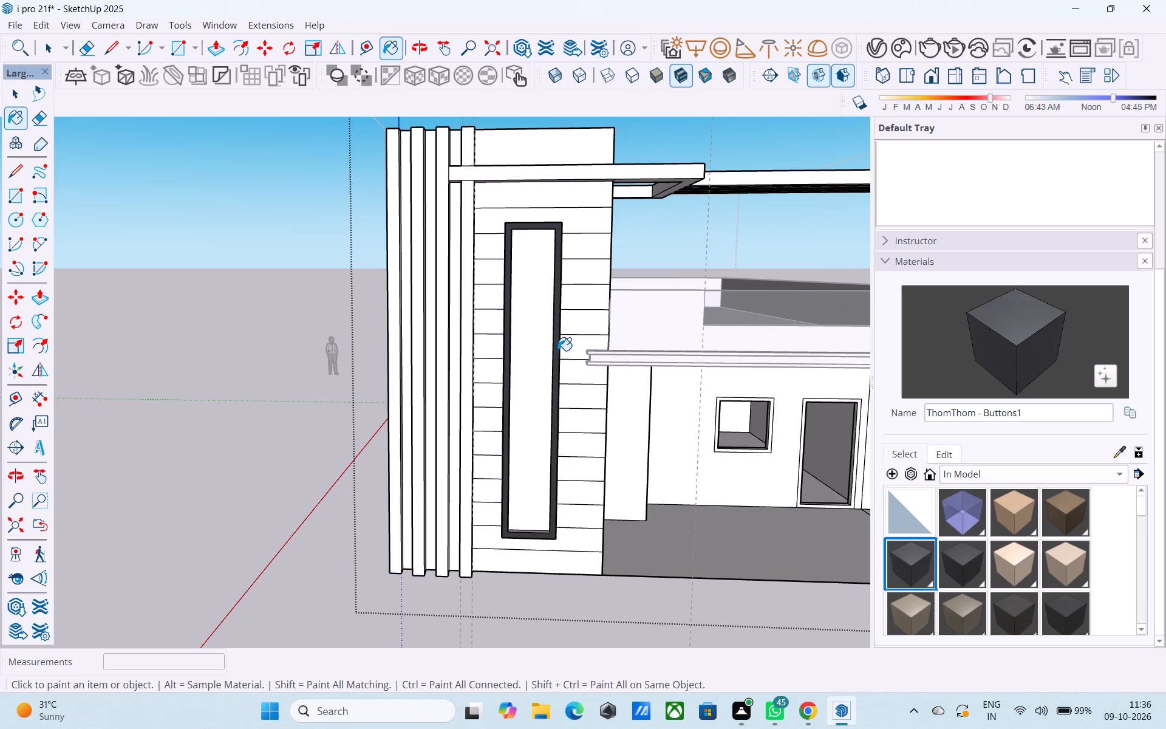
Edit the ThomThom - Buttons1 material's colour to a lighter grey by raising its brightness.
left_click(949, 454)
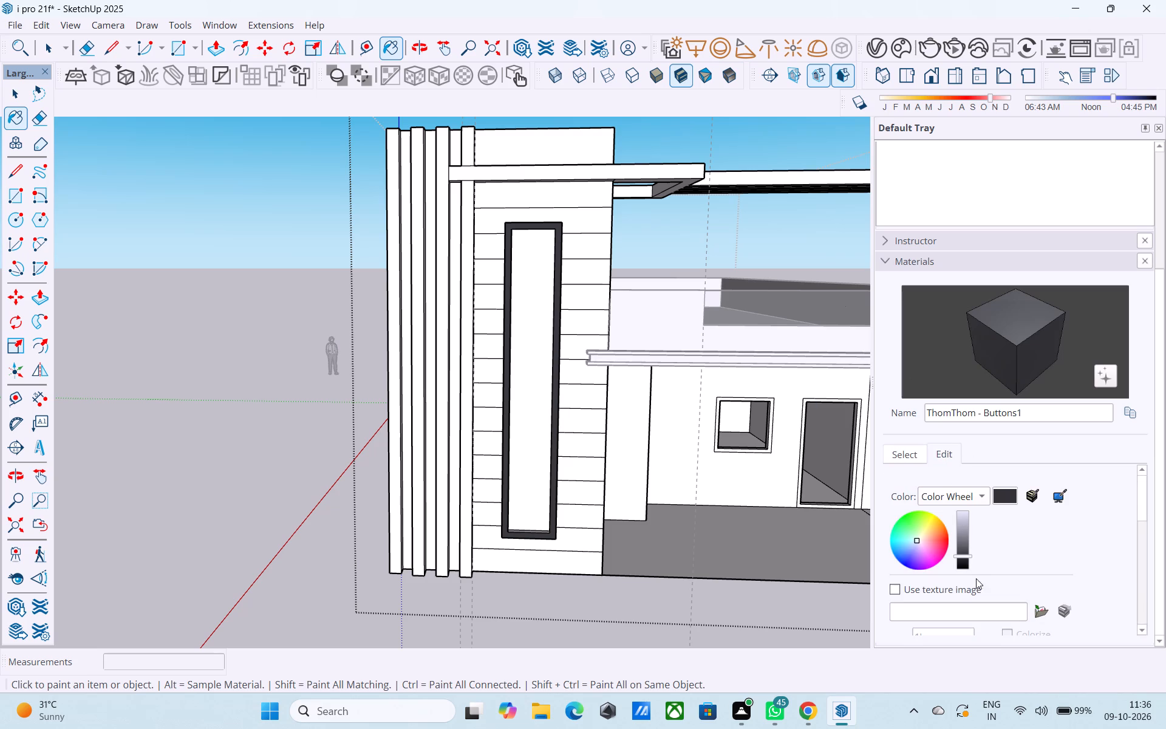
left_click_drag(964, 557, 961, 545)
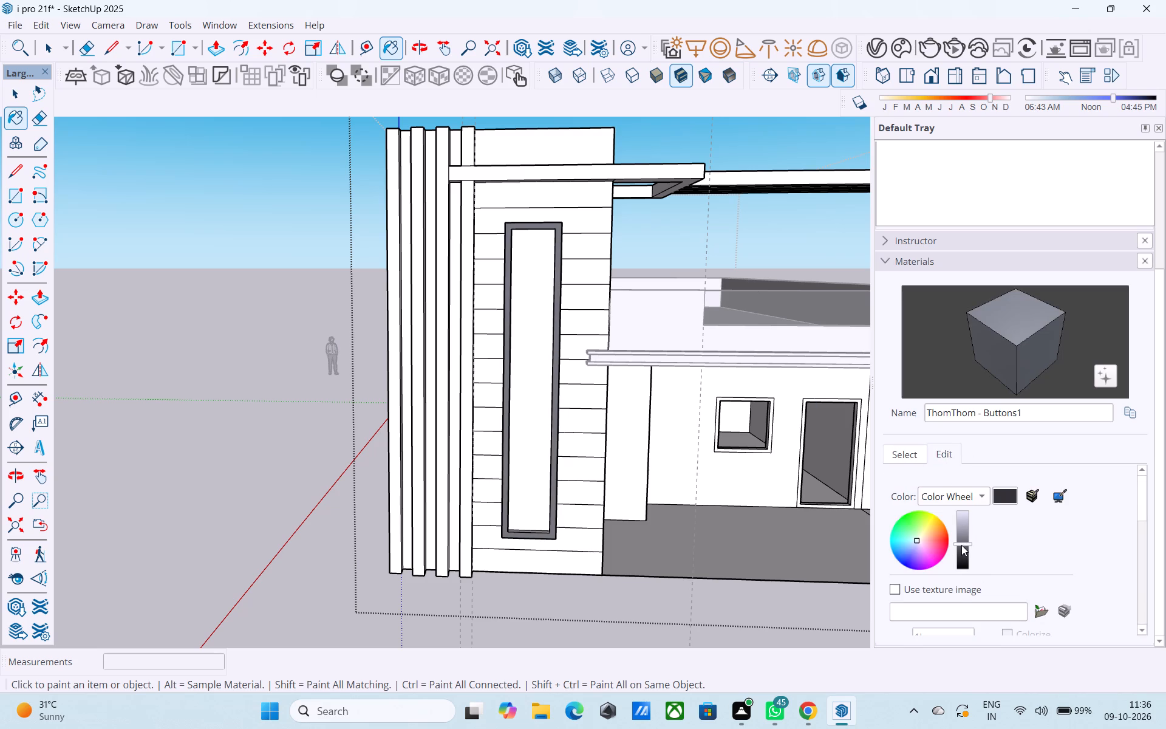
left_click_drag(961, 545, 963, 546)
left_click(1013, 330)
Paint the front faces of the four tall vertical fins, including the last fin's segment above the beam, with ThomThom - Buttons1.
scroll(417, 353, "up", 3)
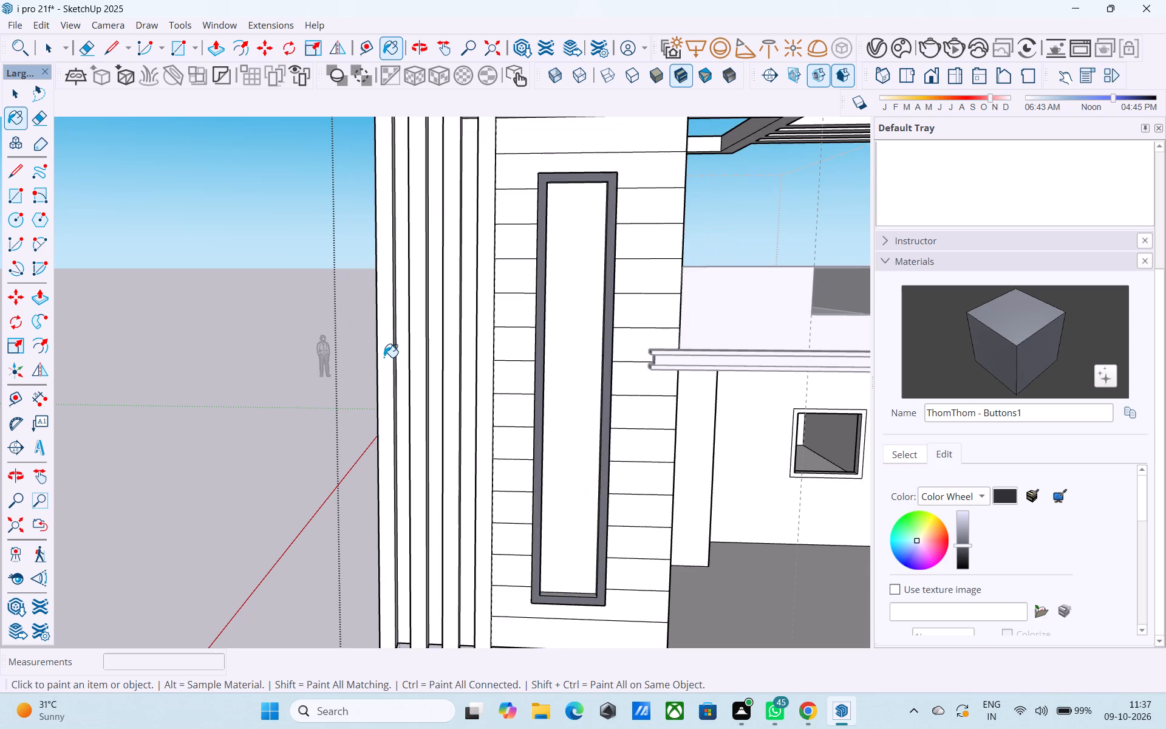
left_click(384, 357)
left_click(414, 354)
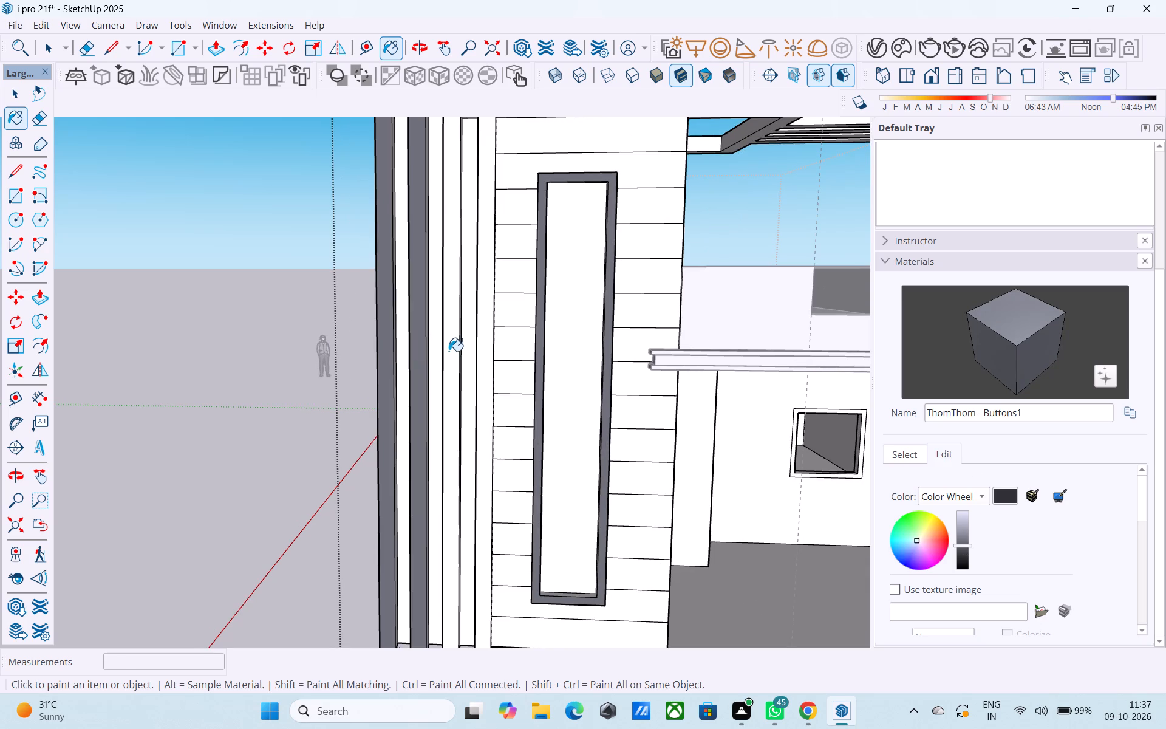
left_click(449, 351)
left_click(483, 349)
middle_click_drag(477, 344, 478, 460)
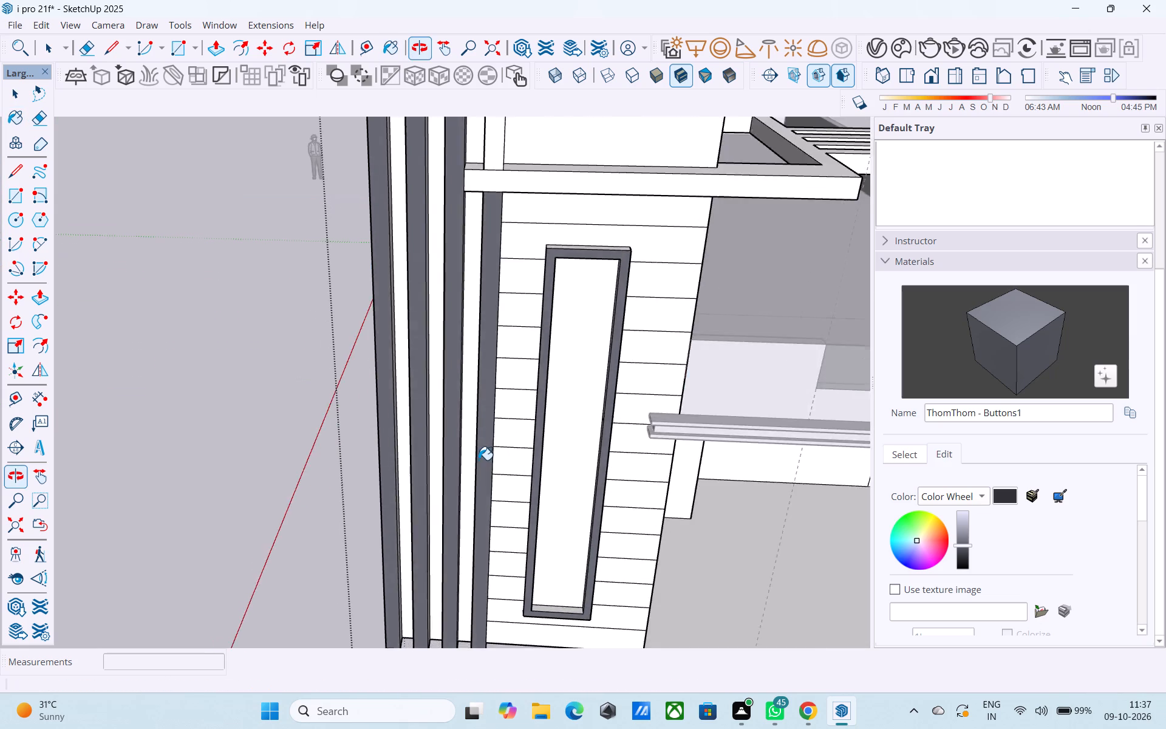
scroll(479, 460, "down", 5)
scroll(489, 293, "up", 3)
left_click(489, 279)
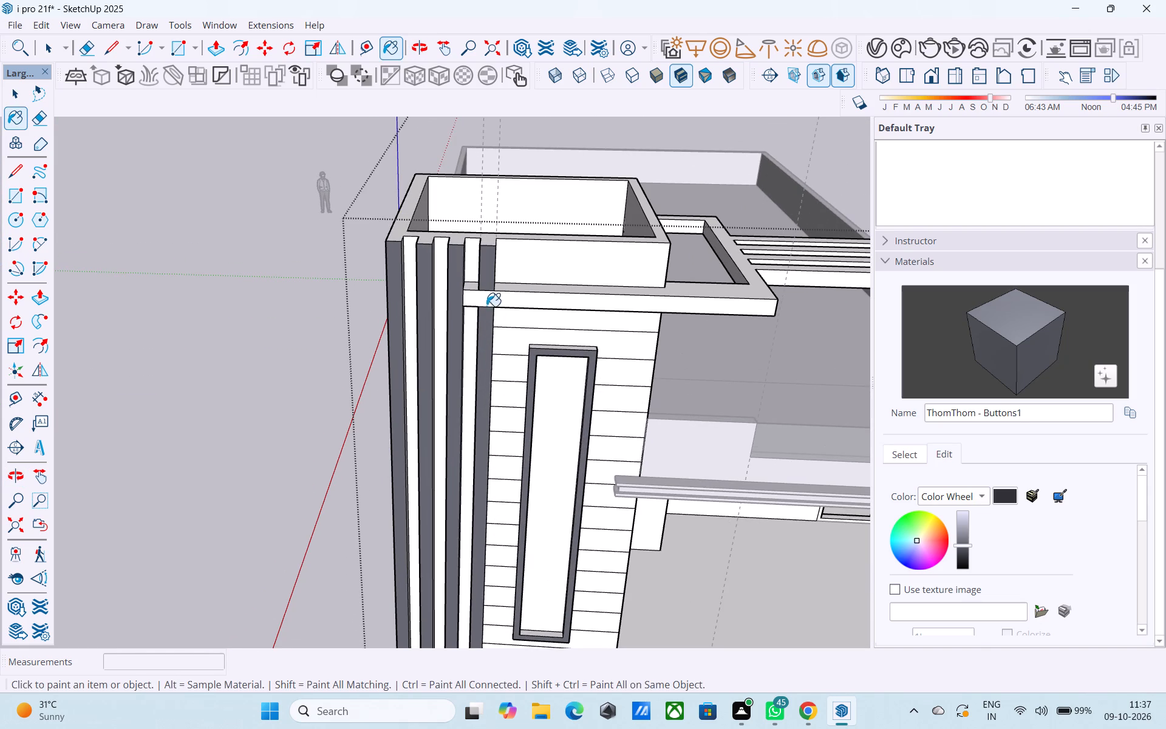
scroll(483, 308, "down", 3)
scroll(423, 322, "down", 3)
middle_click_drag(472, 388, 459, 317)
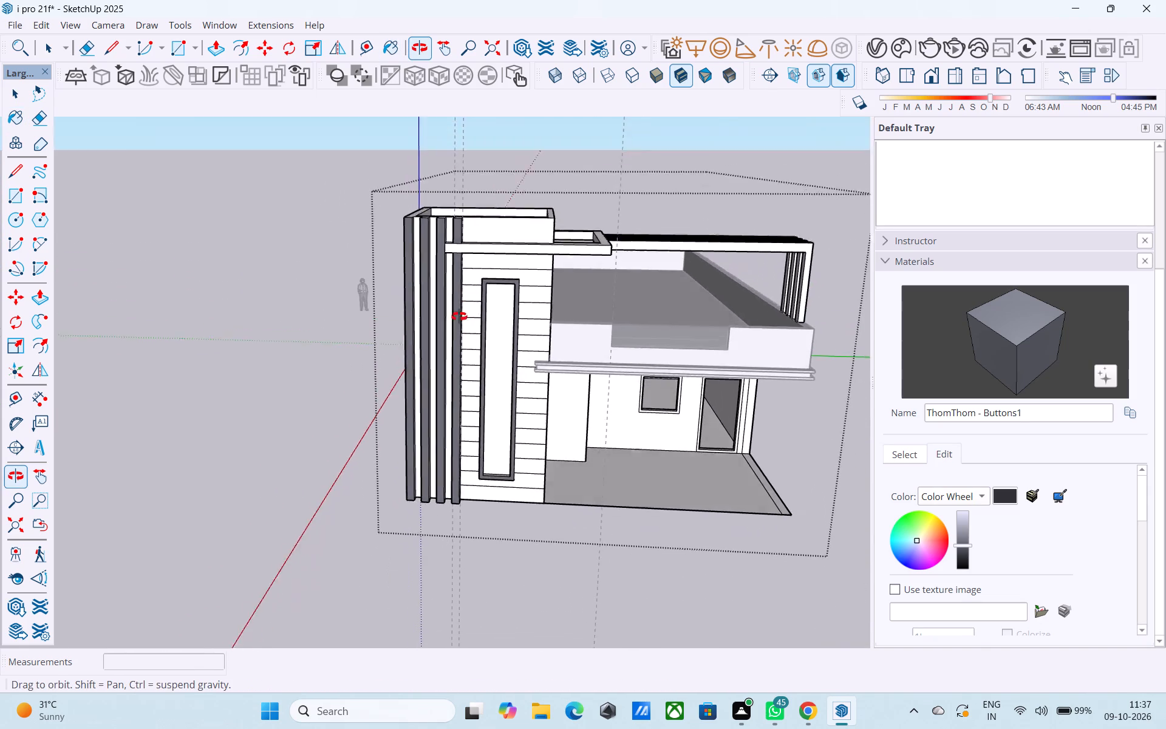
middle_click_drag(459, 317, 472, 283)
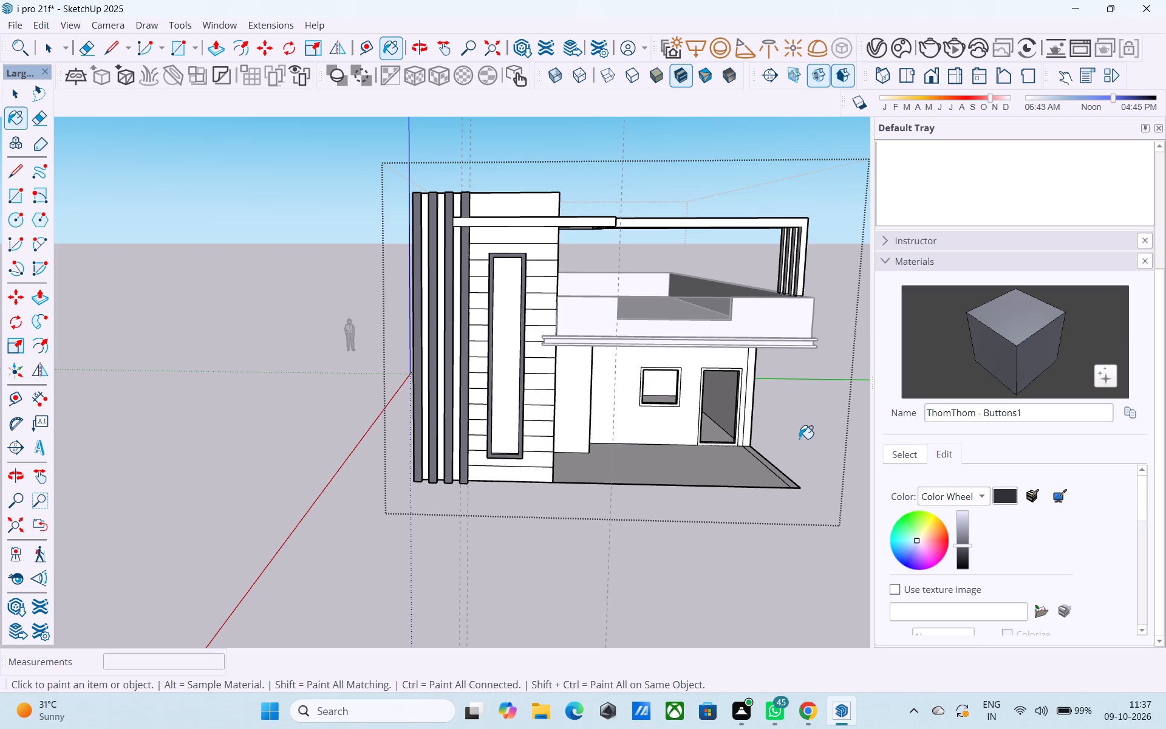
Browse the in-model materials and the Solid Colors collection for another facade shade, picking the grey M05_Graphite_Haze.
left_click(907, 453)
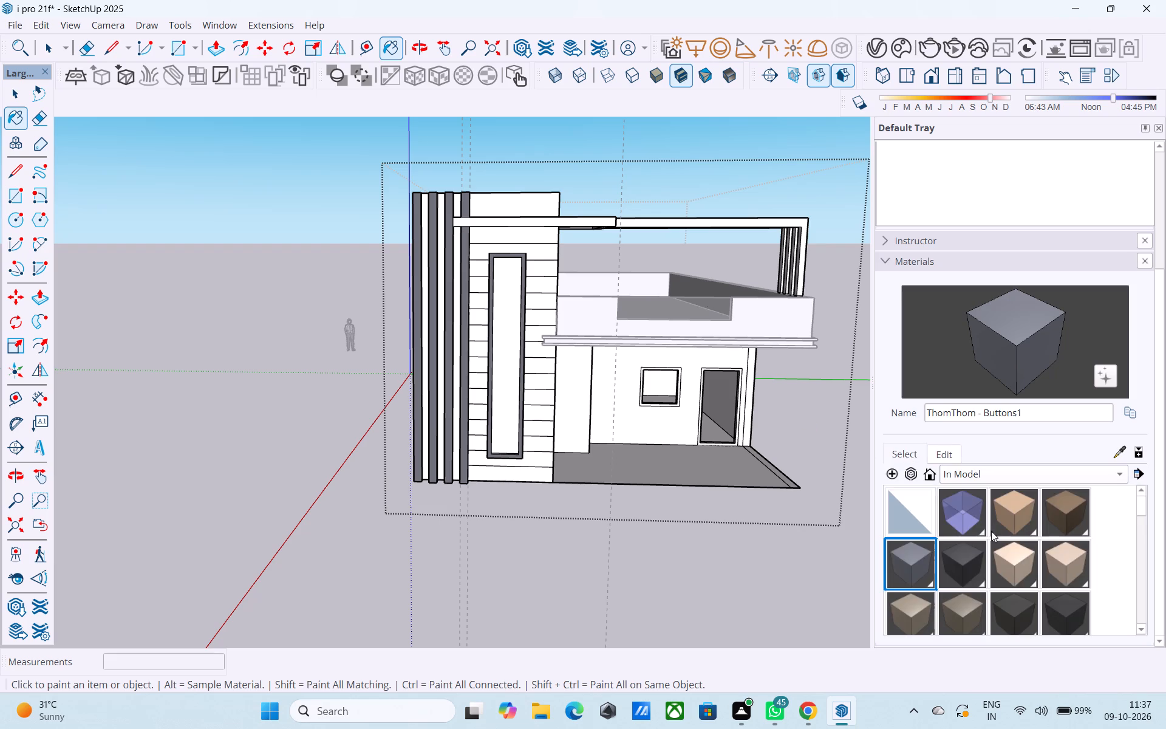
scroll(995, 545, "down", 6)
scroll(995, 545, "up", 3)
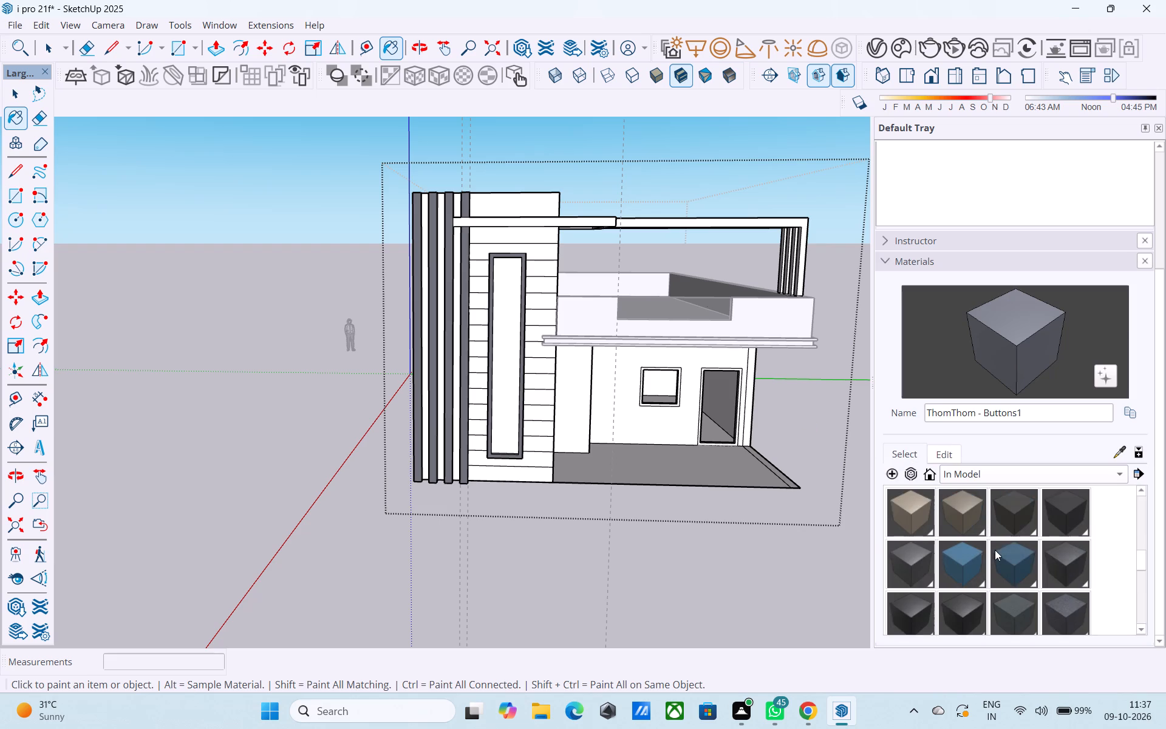
scroll(995, 550, "down", 1)
left_click(983, 475)
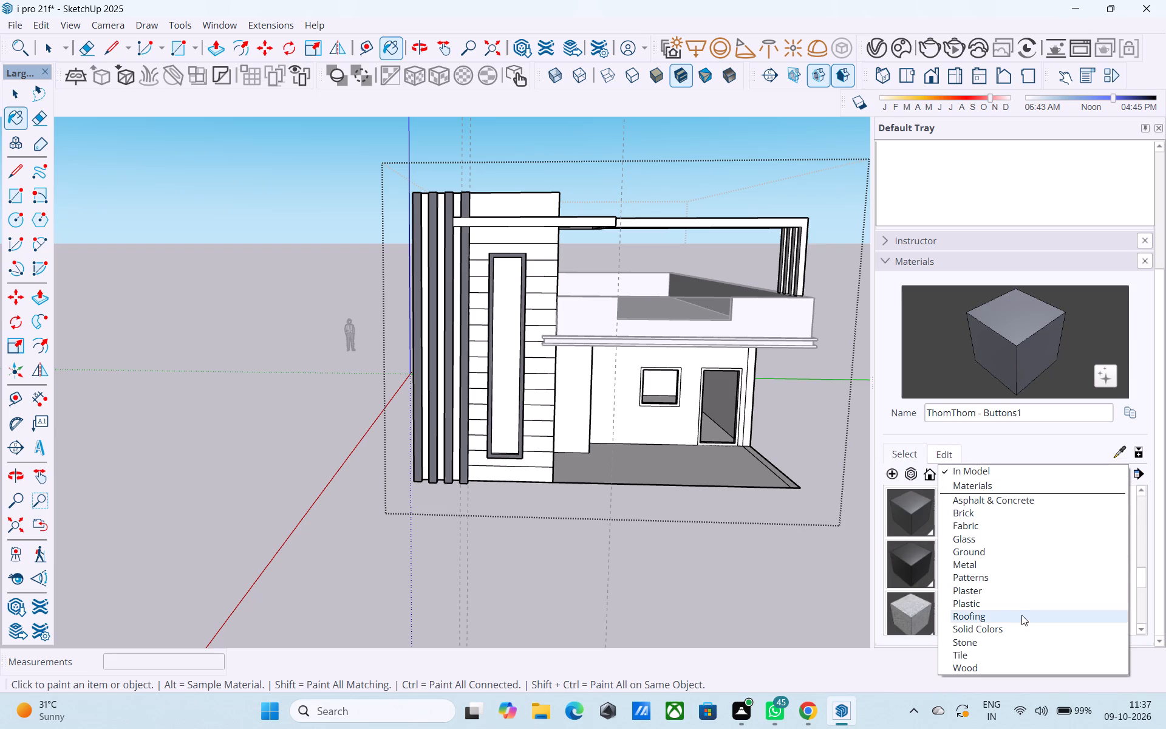
left_click(1021, 629)
scroll(994, 597, "down", 5)
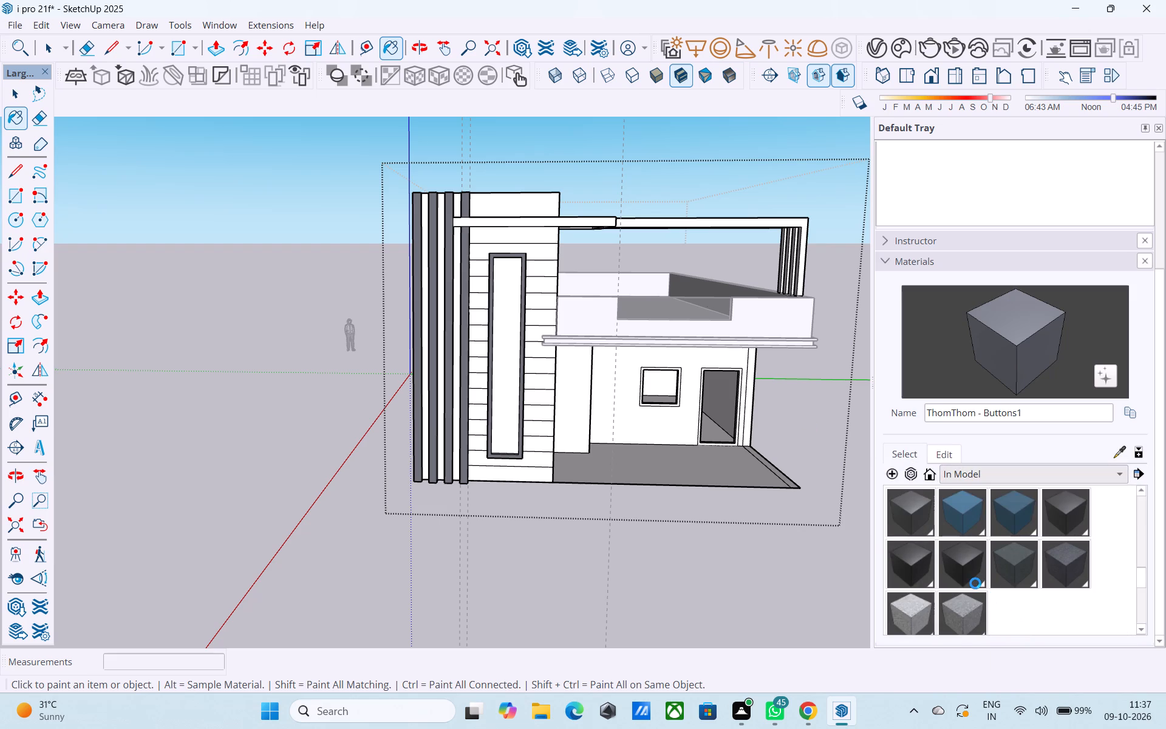
scroll(975, 583, "down", 9)
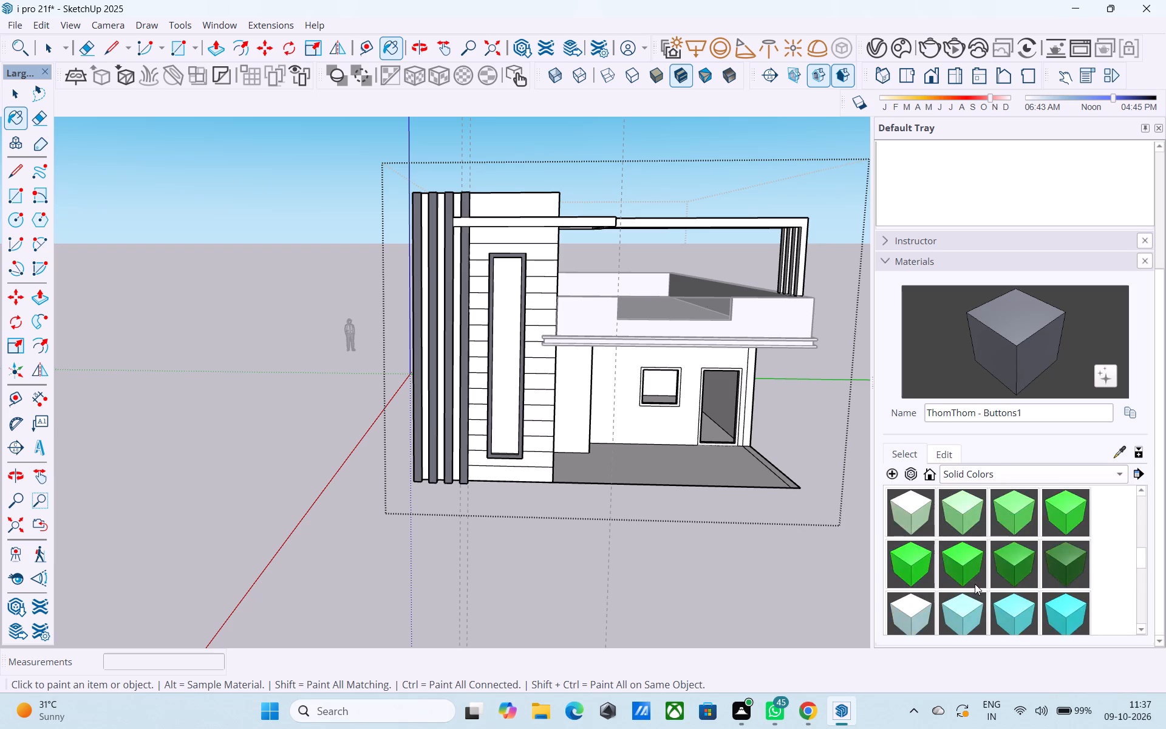
scroll(975, 584, "down", 13)
scroll(975, 586, "up", 1)
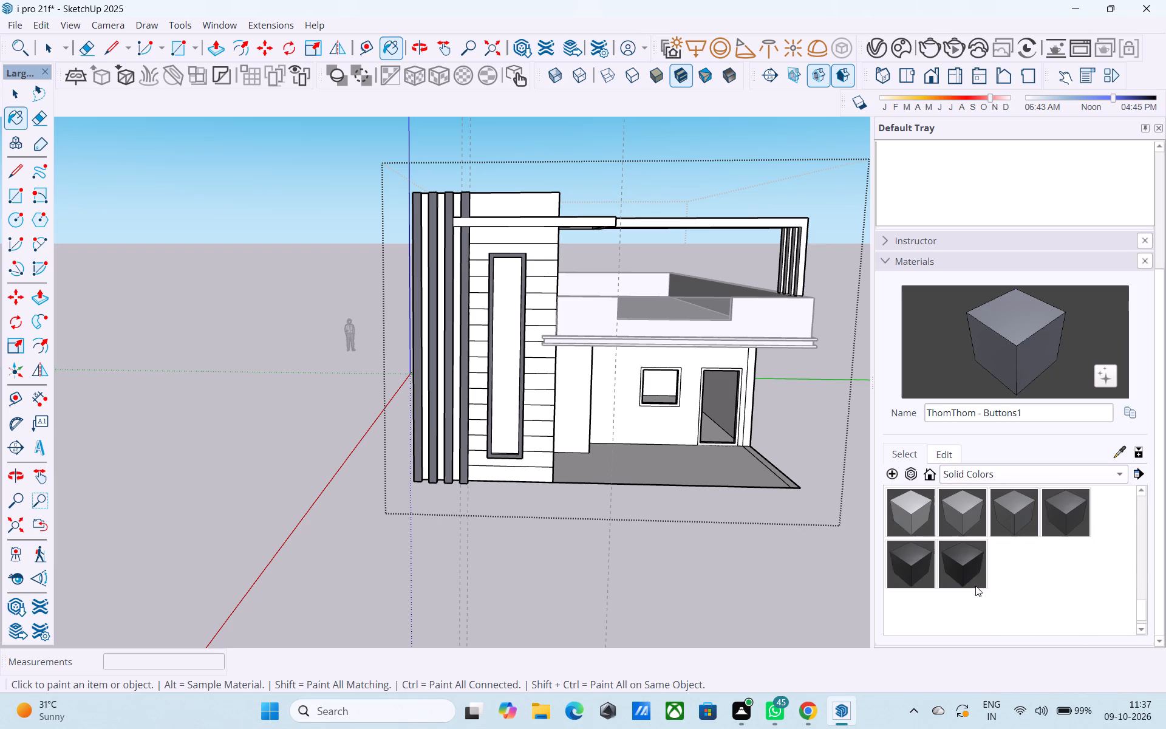
scroll(975, 586, "up", 1)
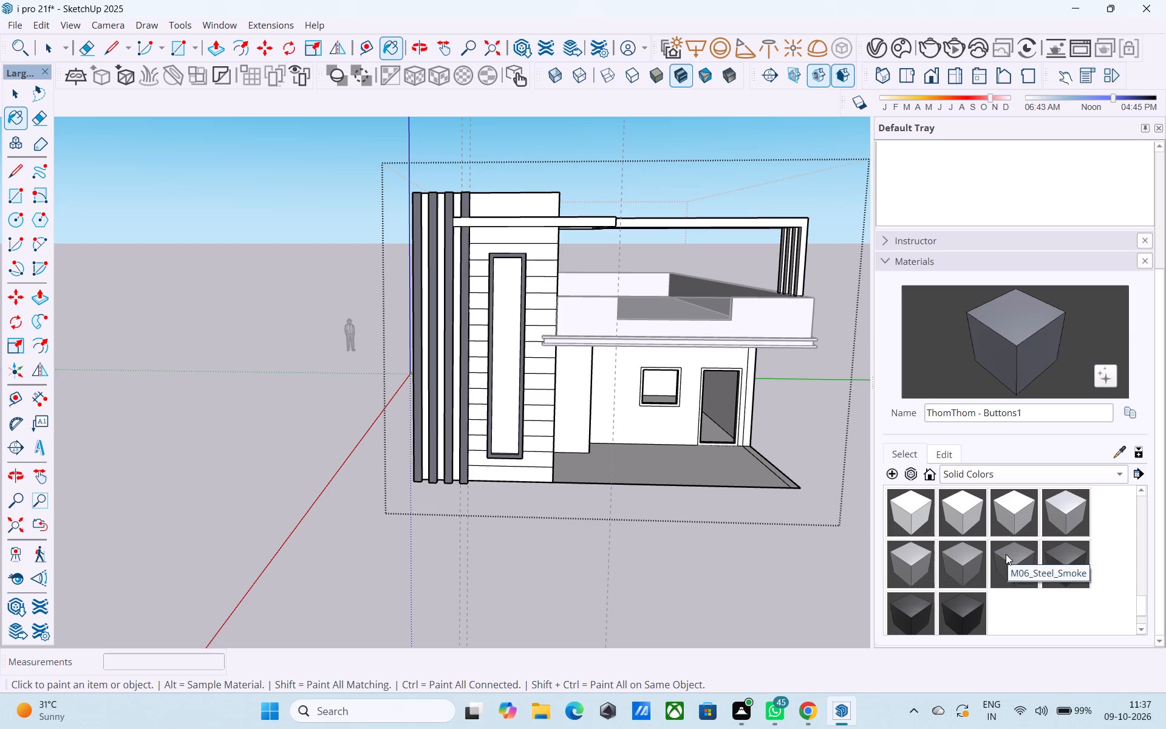
scroll(1006, 554, "up", 5)
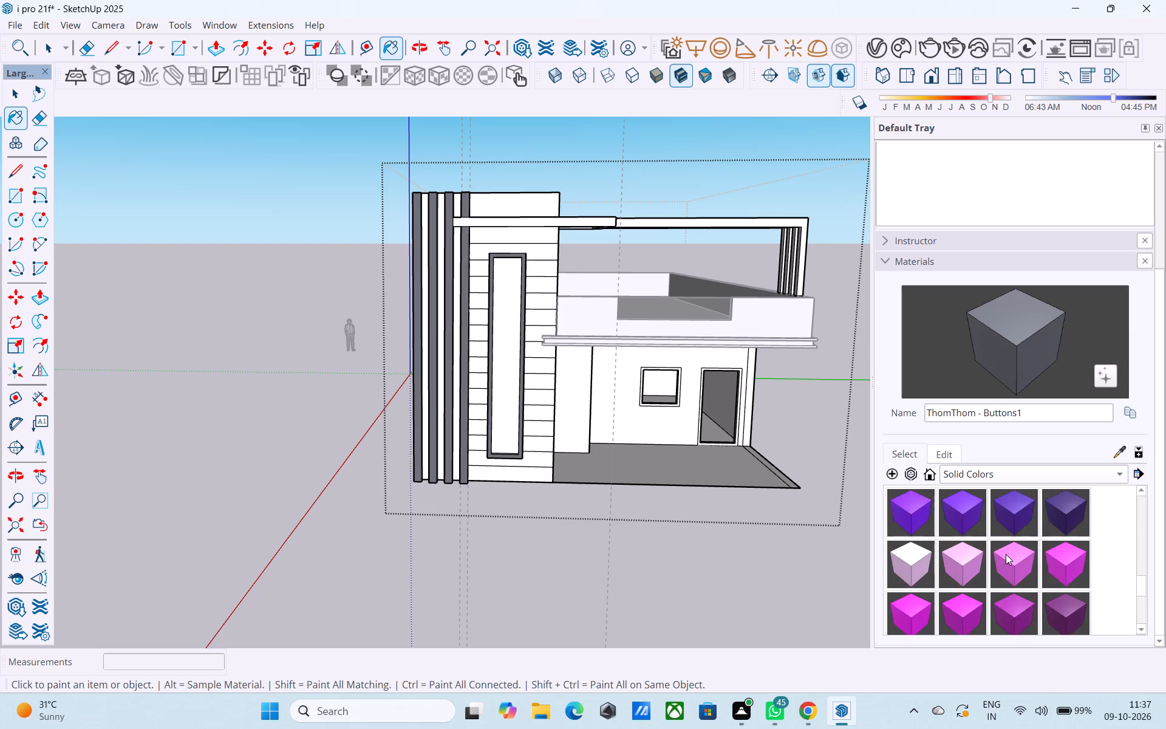
scroll(1006, 554, "up", 7)
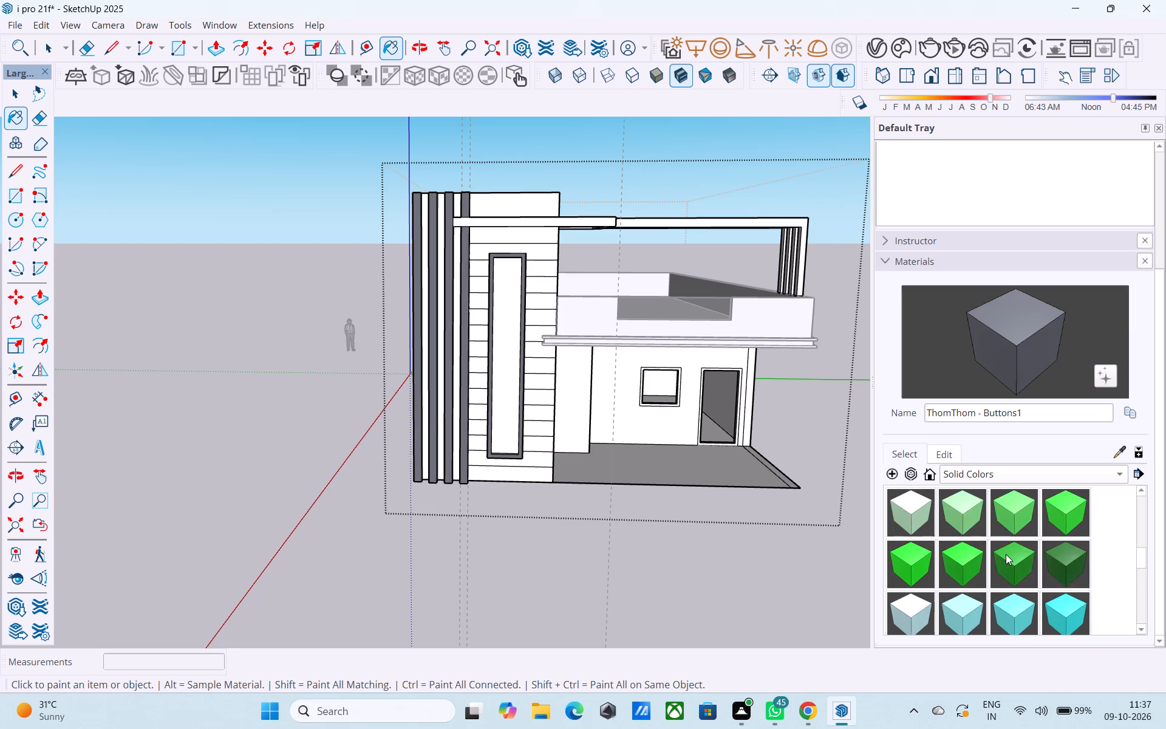
scroll(1006, 554, "up", 6)
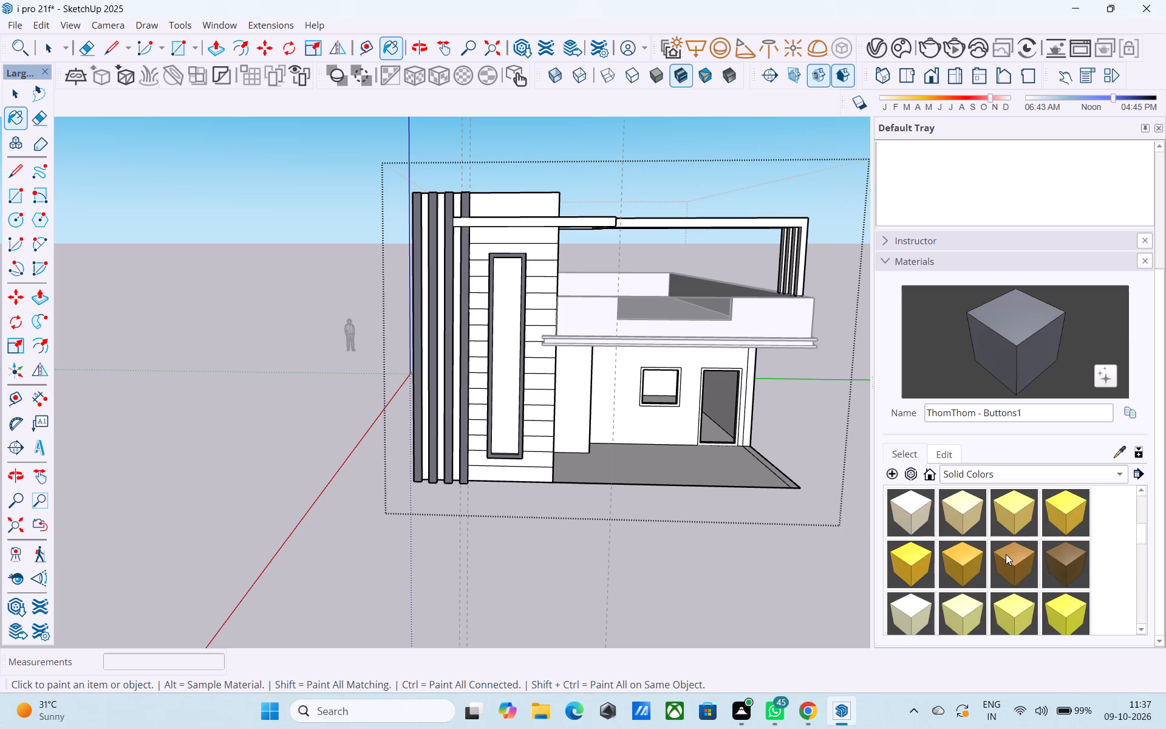
scroll(1006, 554, "up", 1)
scroll(1006, 554, "down", 13)
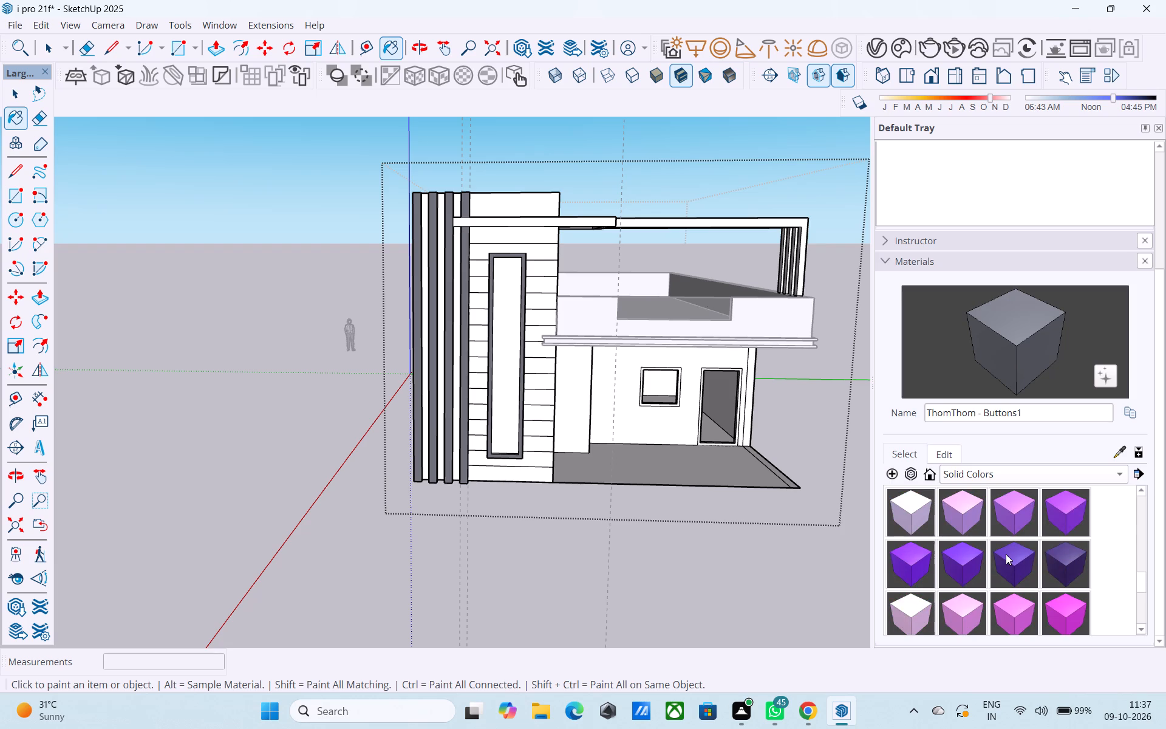
scroll(1006, 555, "down", 5)
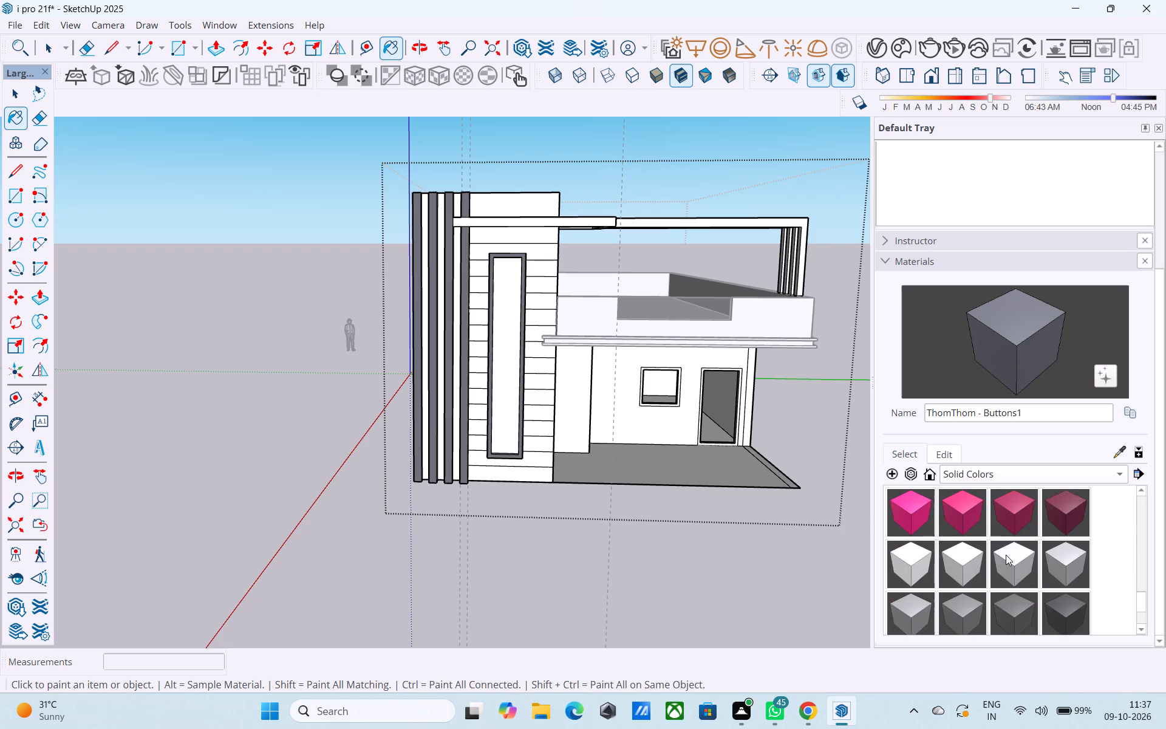
scroll(1006, 555, "down", 2)
scroll(1006, 555, "up", 1)
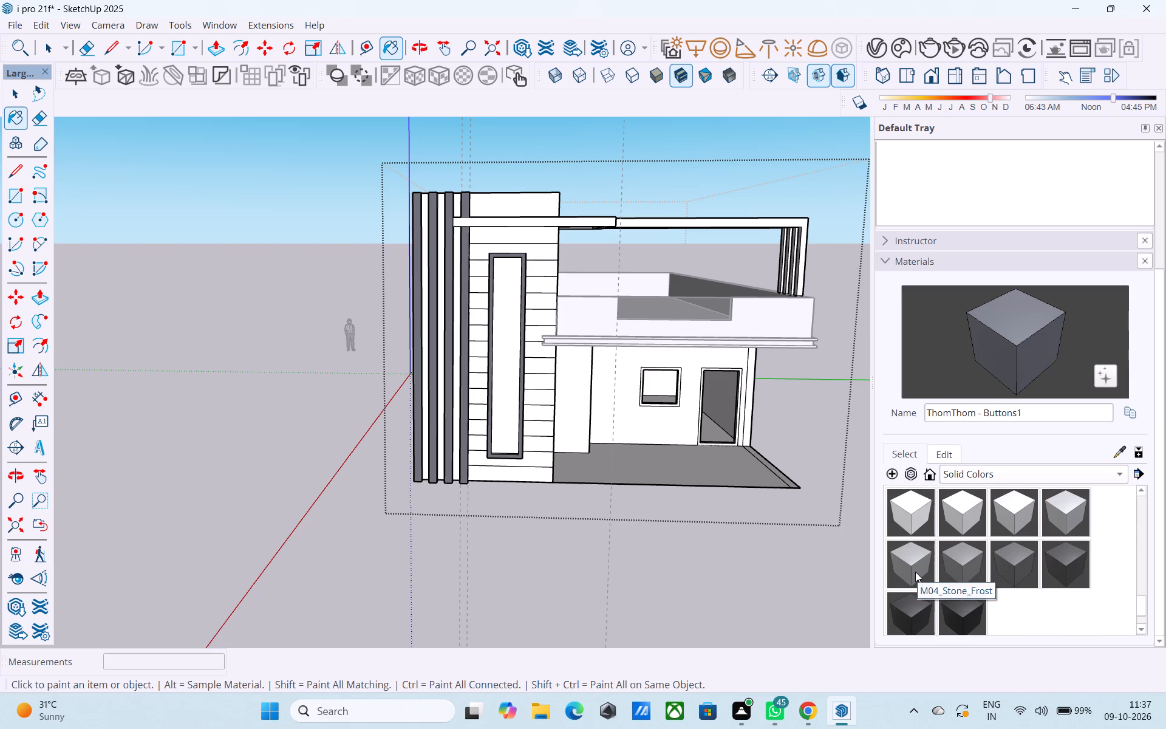
left_click(915, 572)
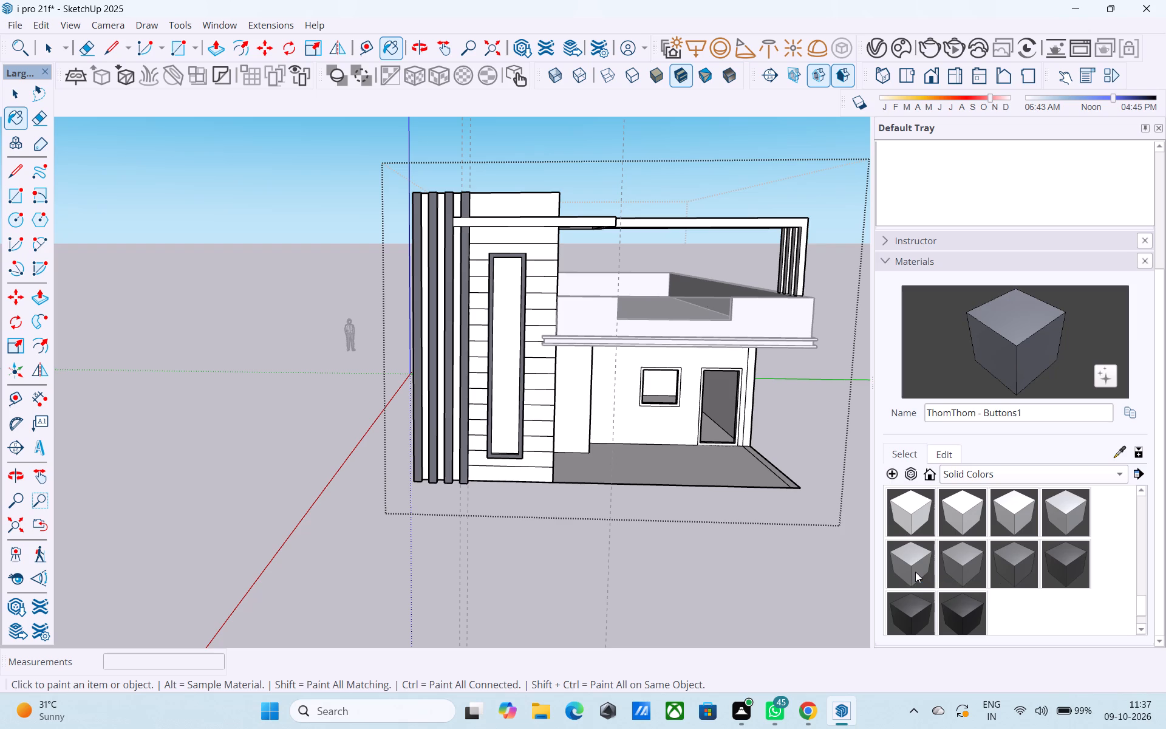
left_click(967, 556)
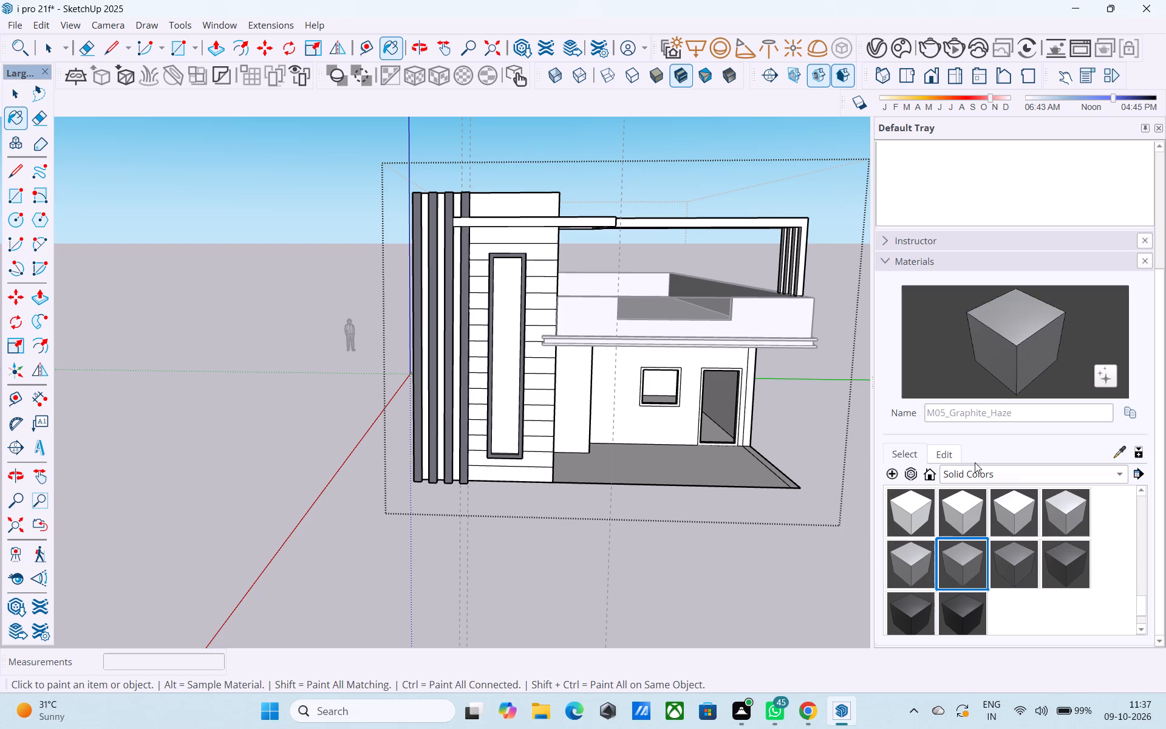
Look through the Roofing, Patterns and Plaster material collections, picking Plaster_03_1K to preview it.
left_click(978, 473)
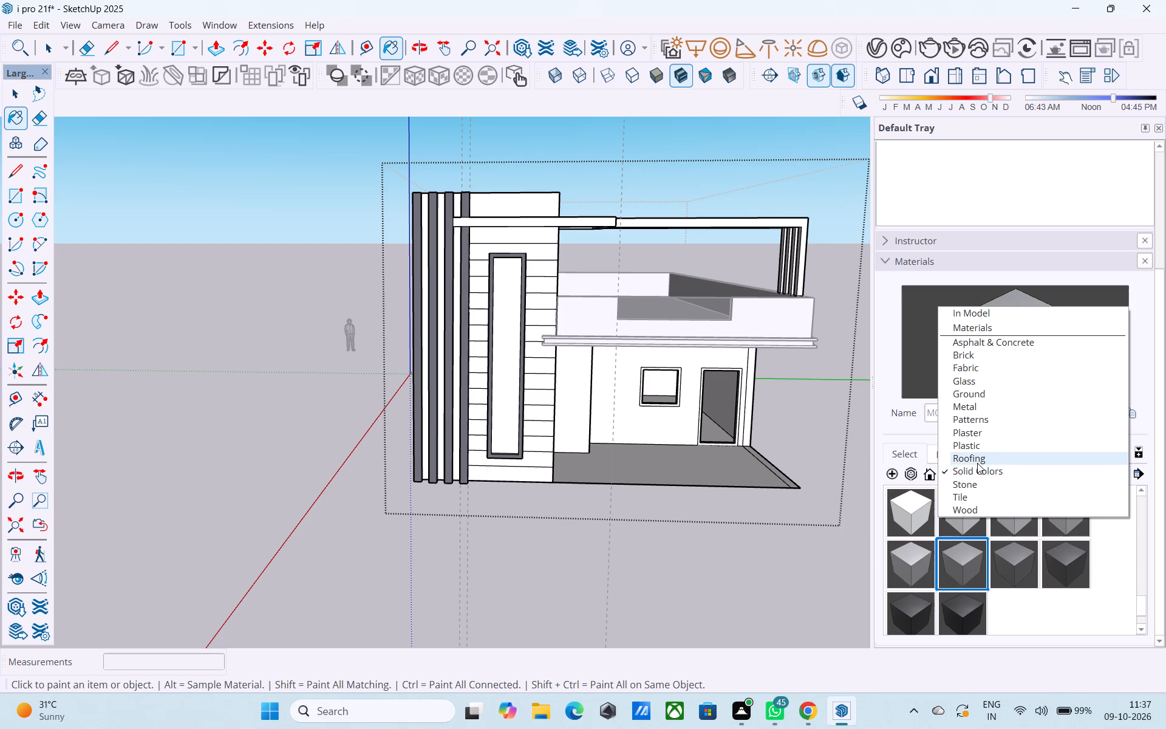
left_click(977, 463)
left_click(980, 476)
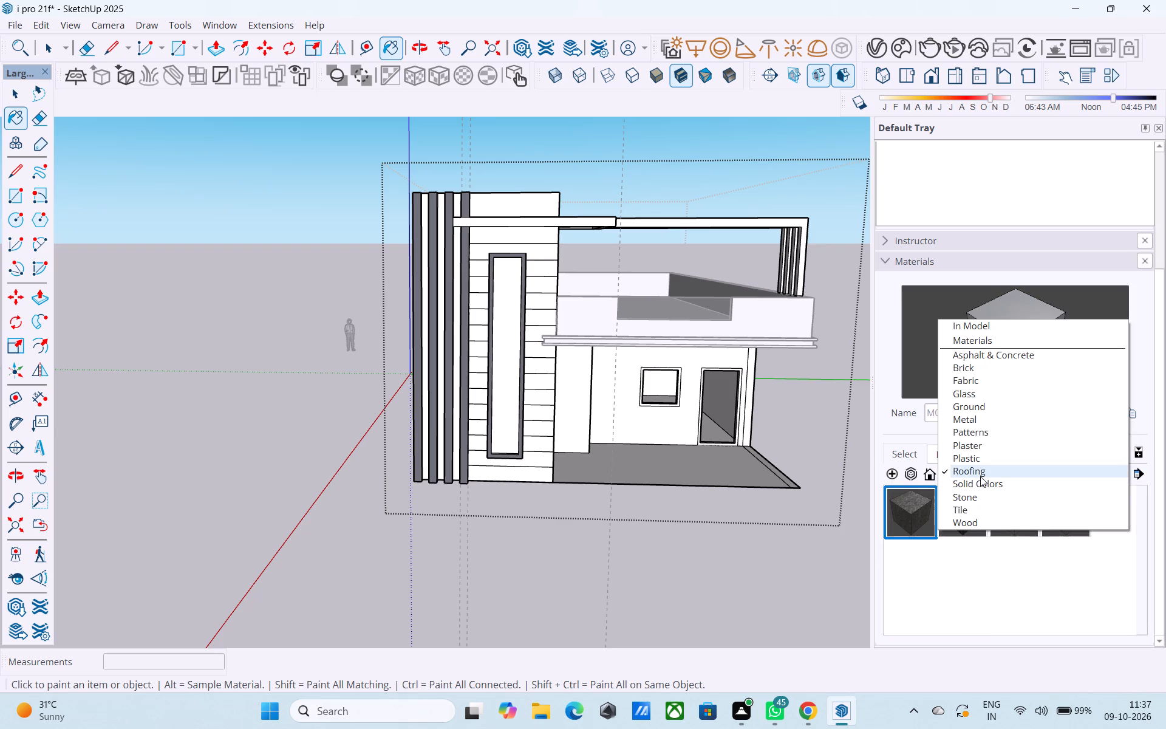
left_click(972, 448)
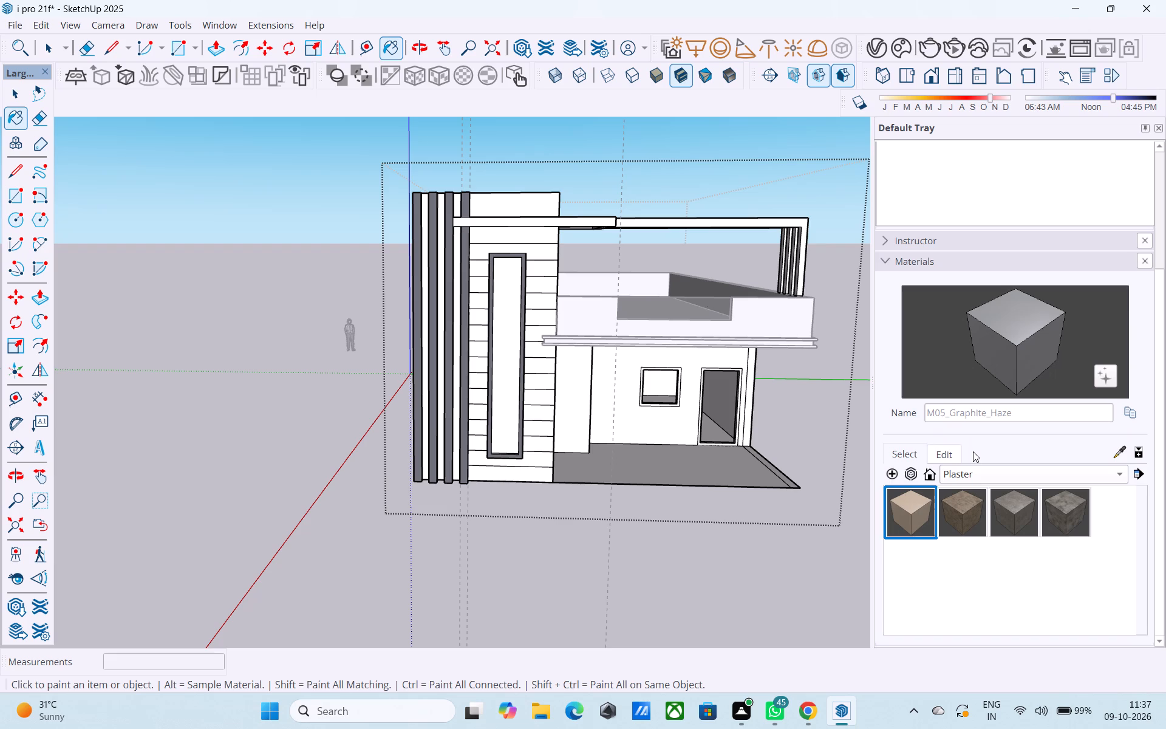
left_click(980, 474)
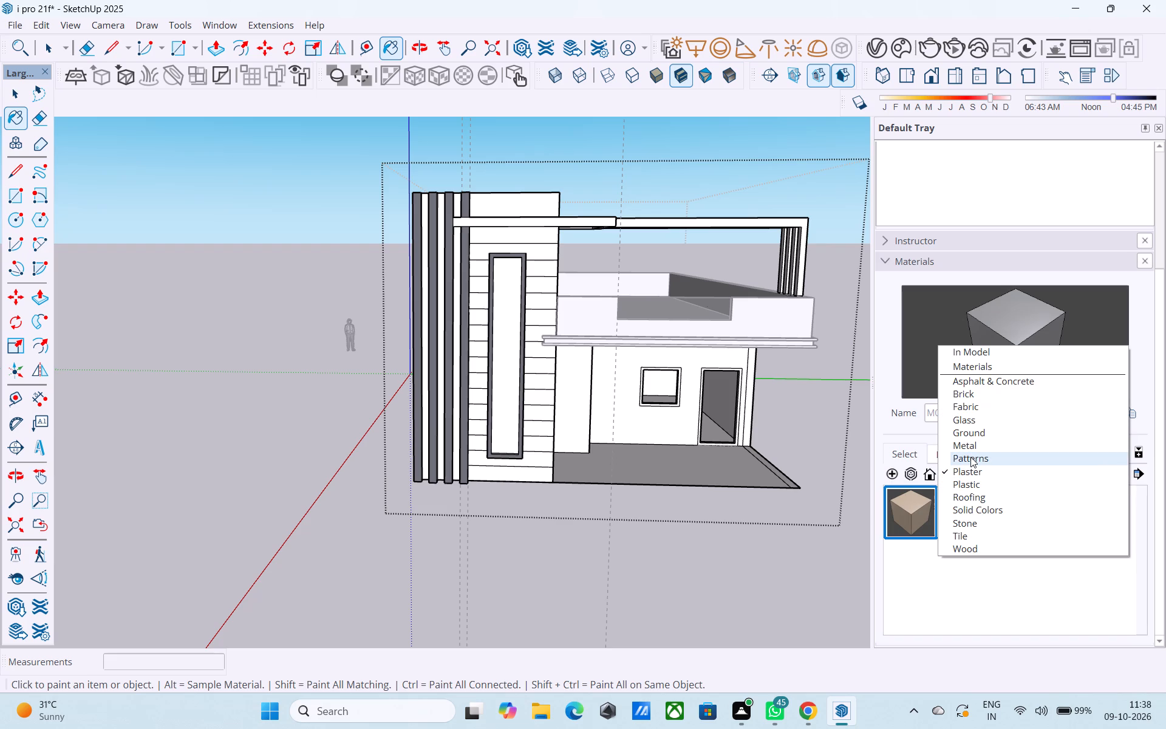
left_click(970, 457)
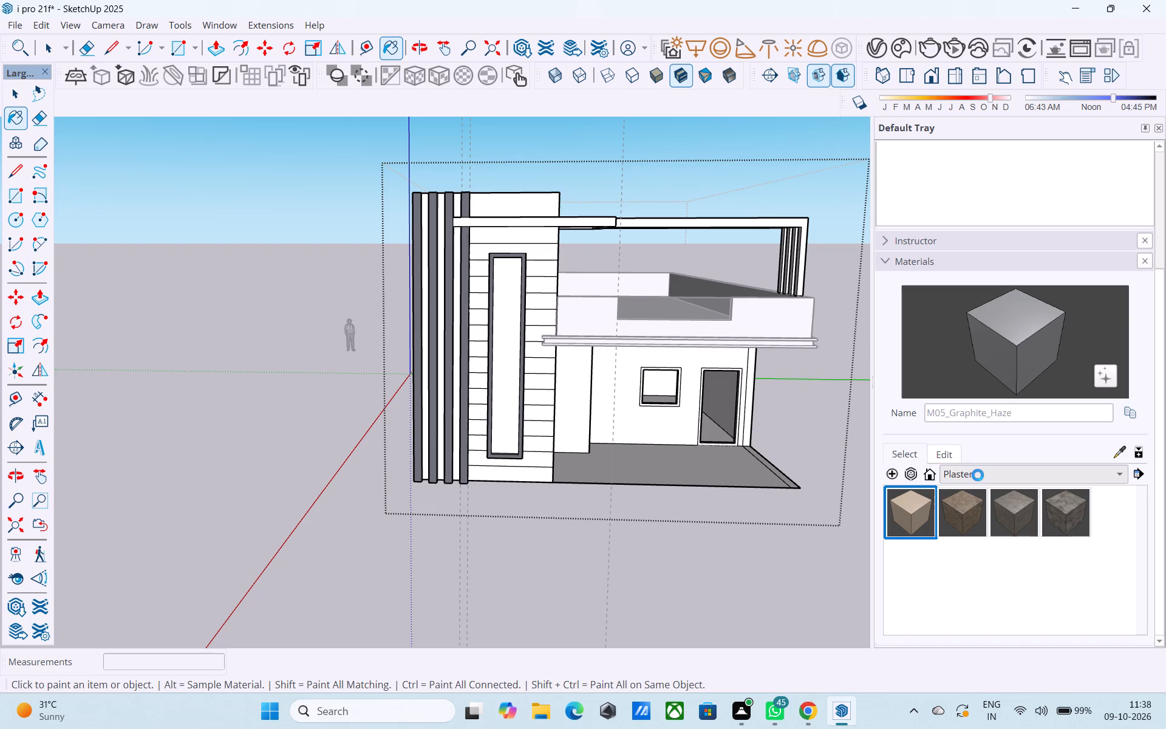
left_click(978, 477)
left_click(978, 485)
left_click(965, 513)
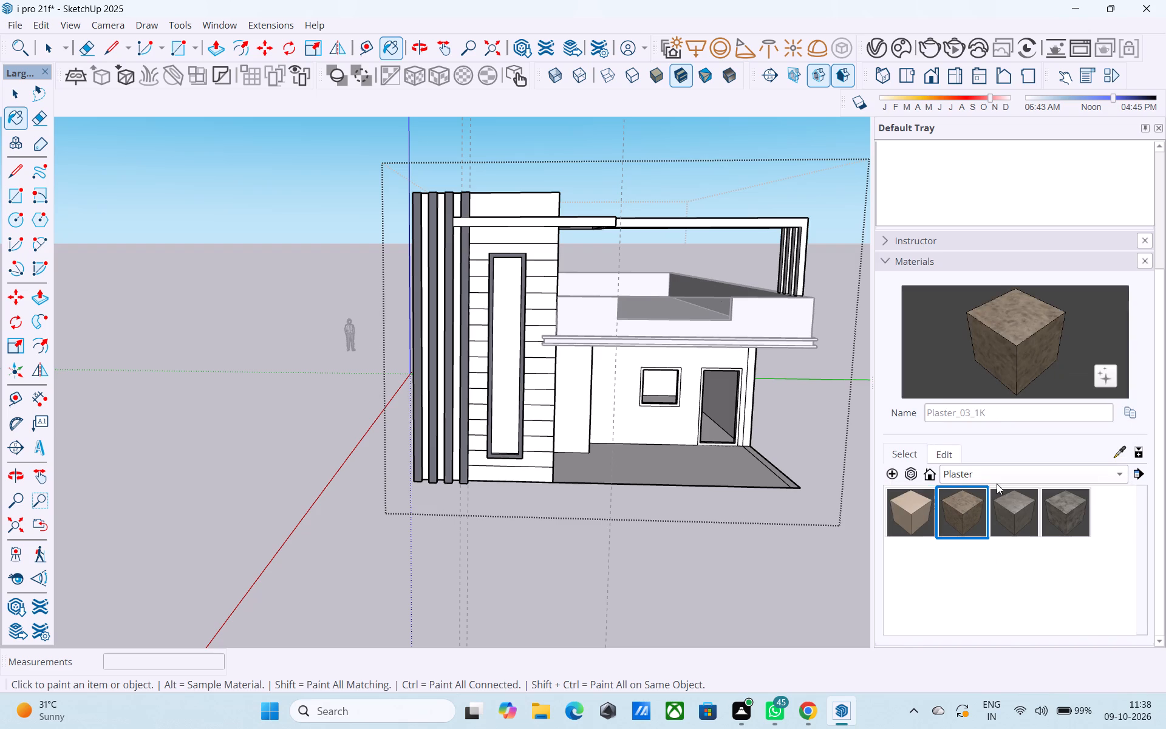
left_click(938, 452)
left_click(898, 454)
Look through the Ground, Brick, Asphalt & Concrete, Glass and Stone material collections, picking Marble_03_1K to preview it.
left_click(967, 476)
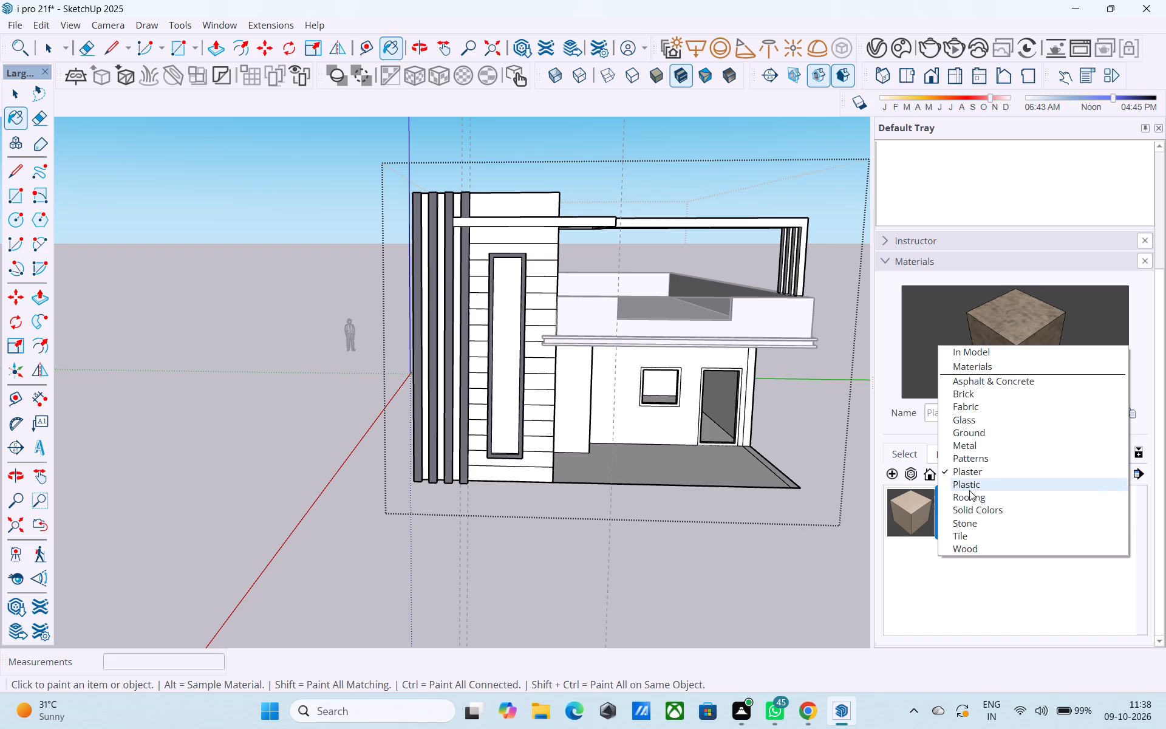
left_click(969, 490)
left_click(973, 476)
left_click(968, 420)
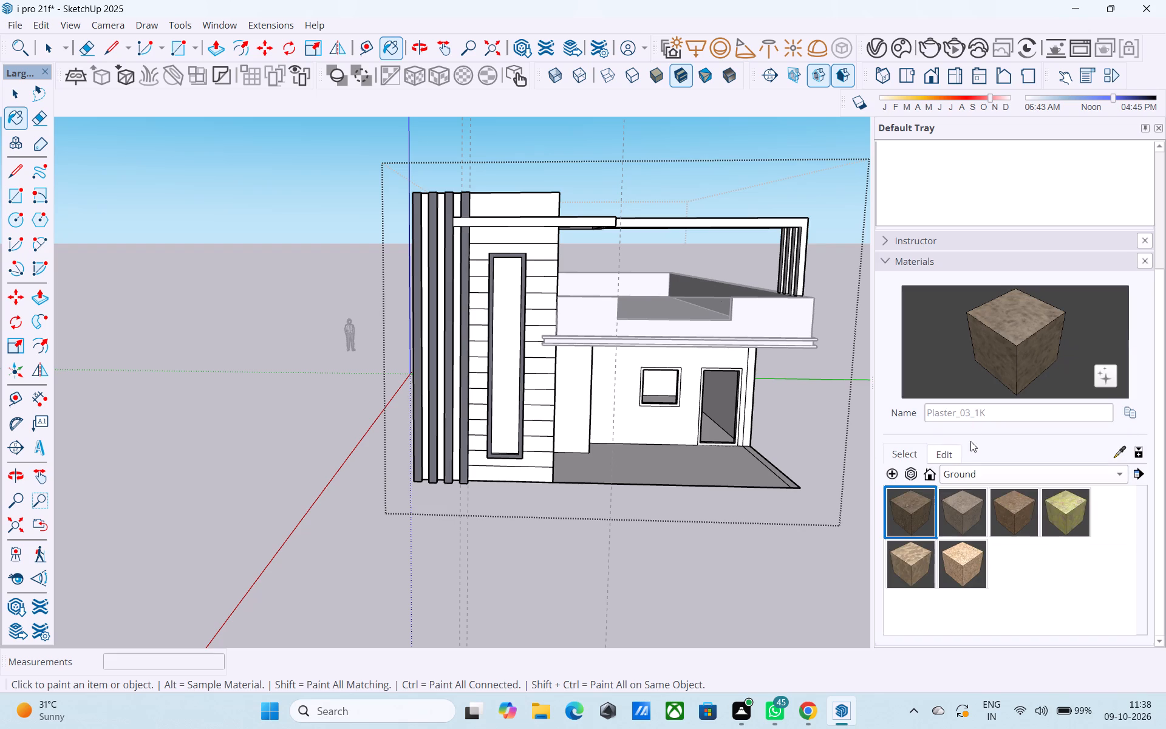
left_click(962, 477)
left_click(966, 426)
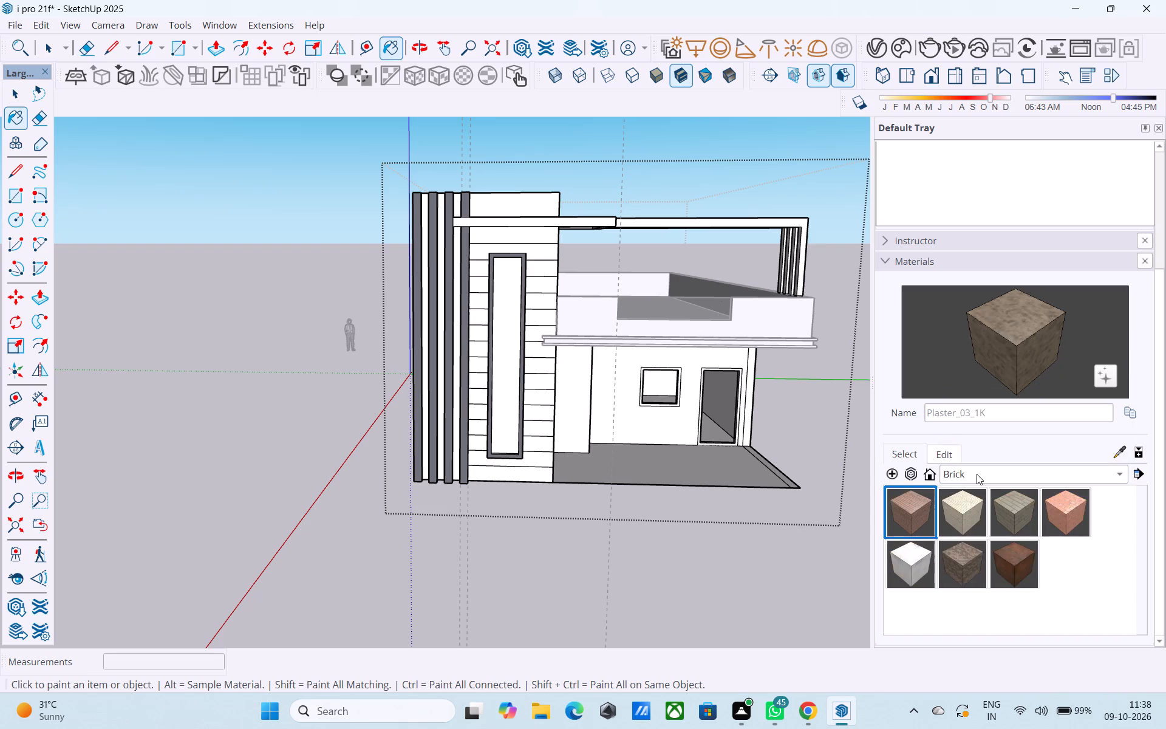
left_click(977, 474)
left_click(970, 462)
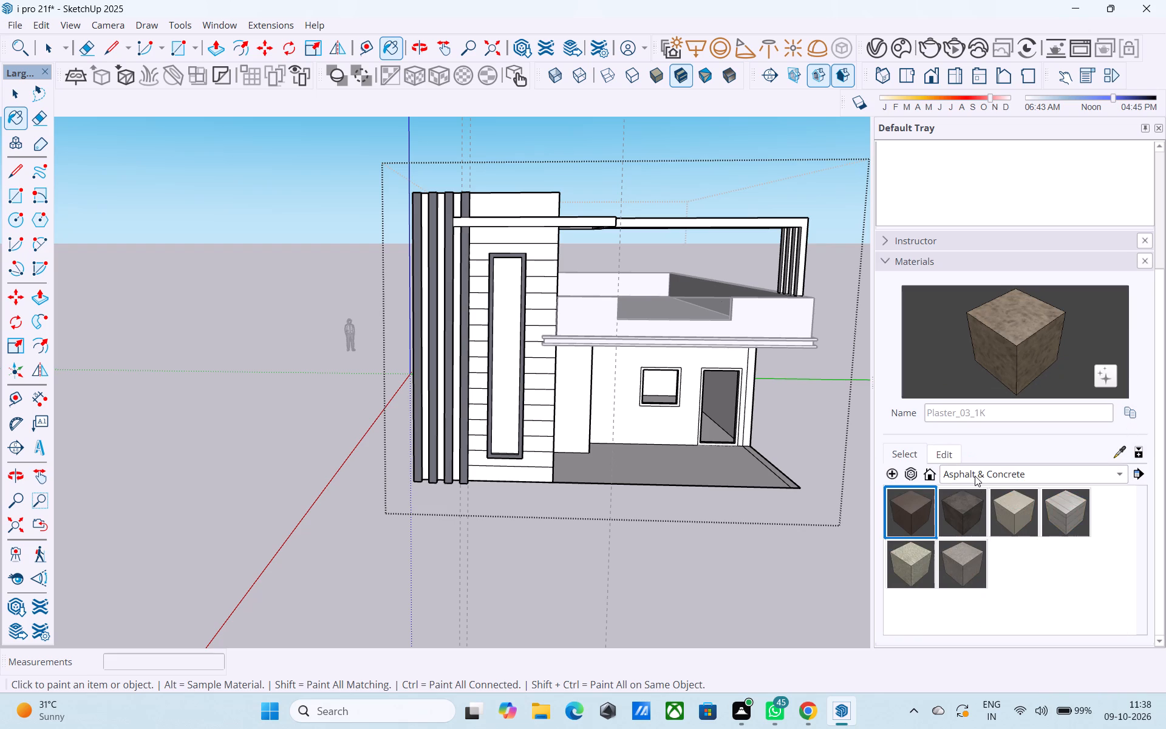
left_click(979, 470)
left_click(980, 487)
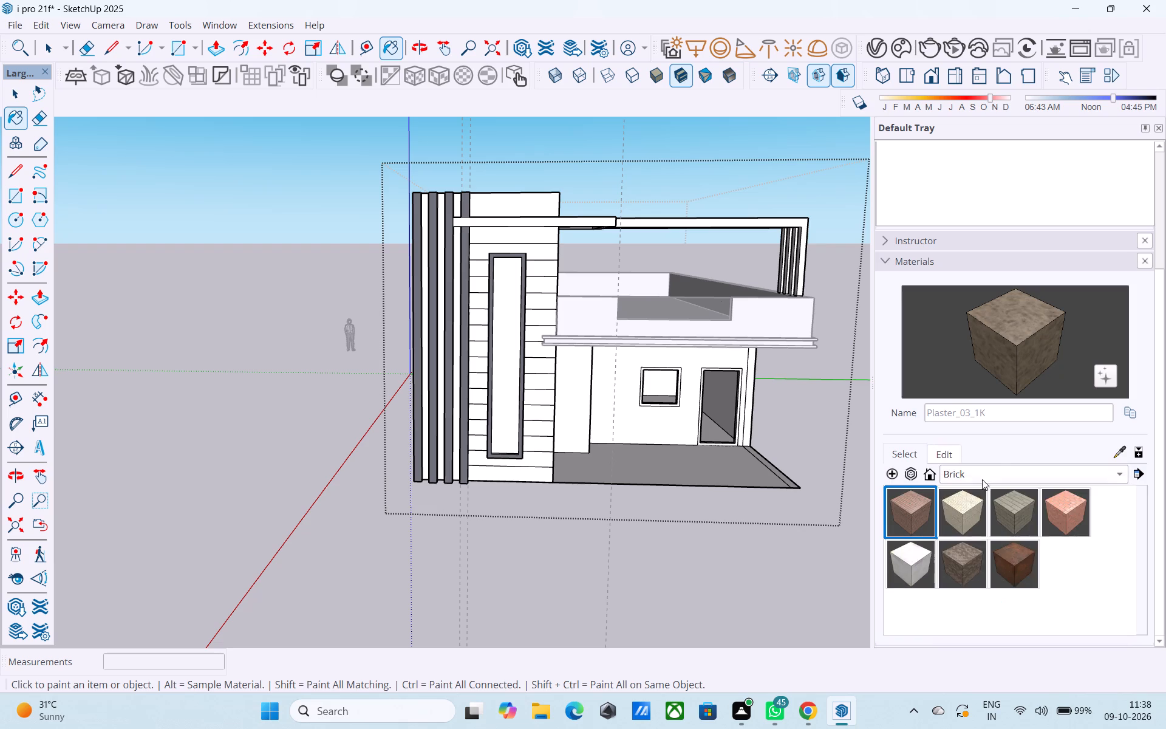
left_click(982, 479)
left_click(981, 500)
left_click(974, 479)
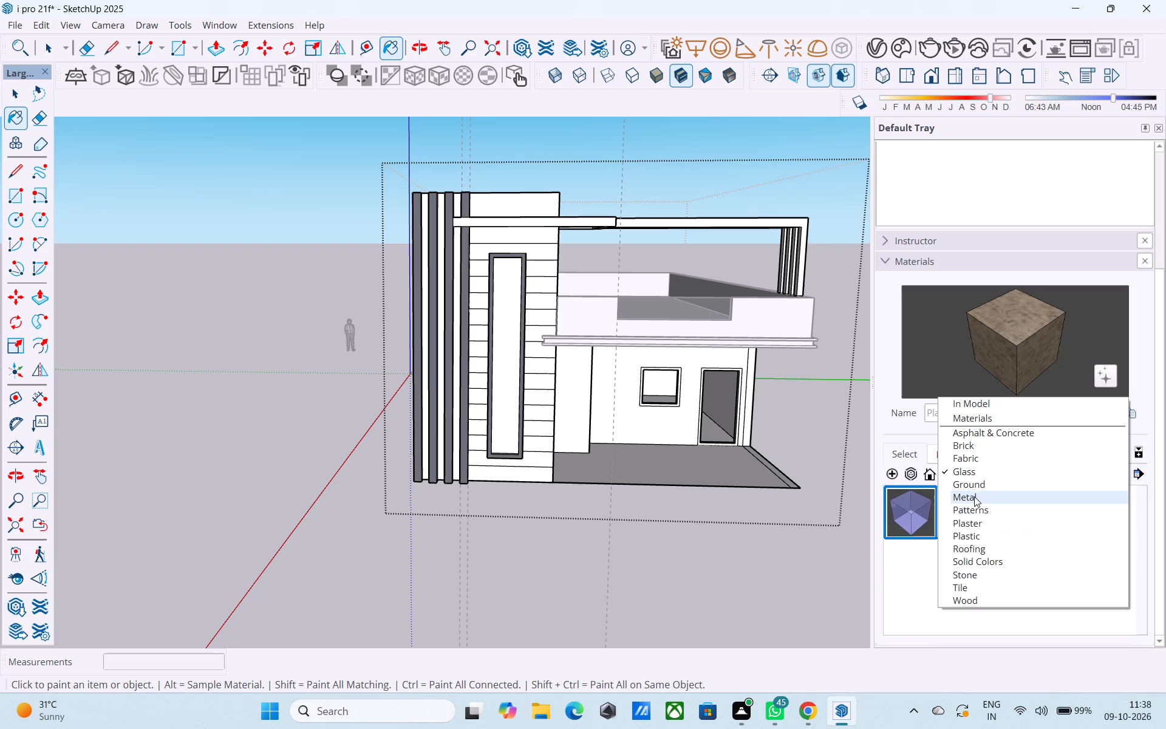
left_click_drag(979, 561, 981, 566)
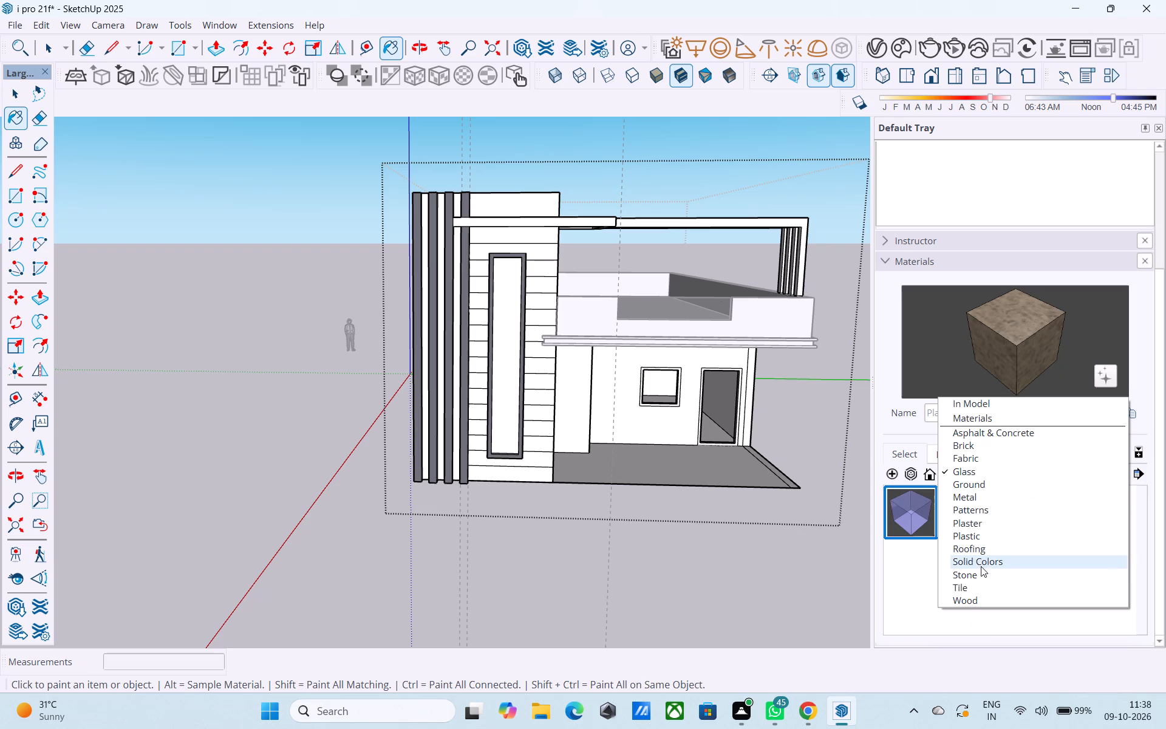
left_click_drag(981, 566, 981, 572)
left_click(969, 519)
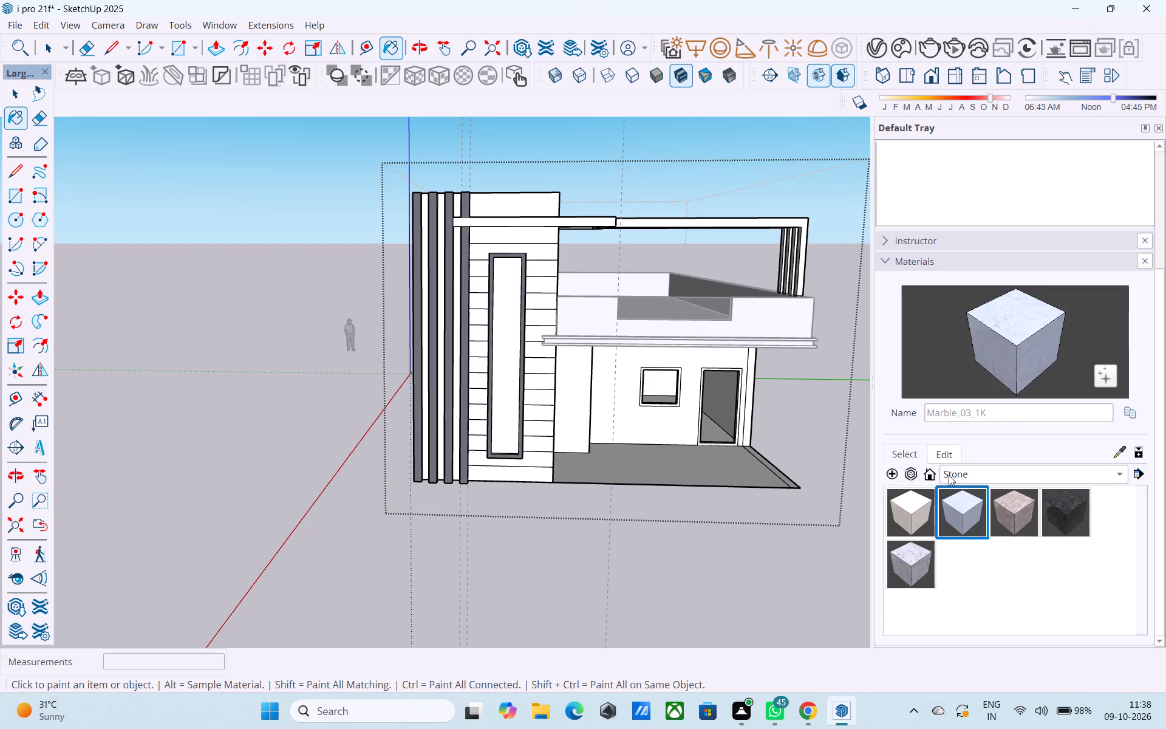
left_click(950, 472)
left_click(960, 522)
left_click(943, 458)
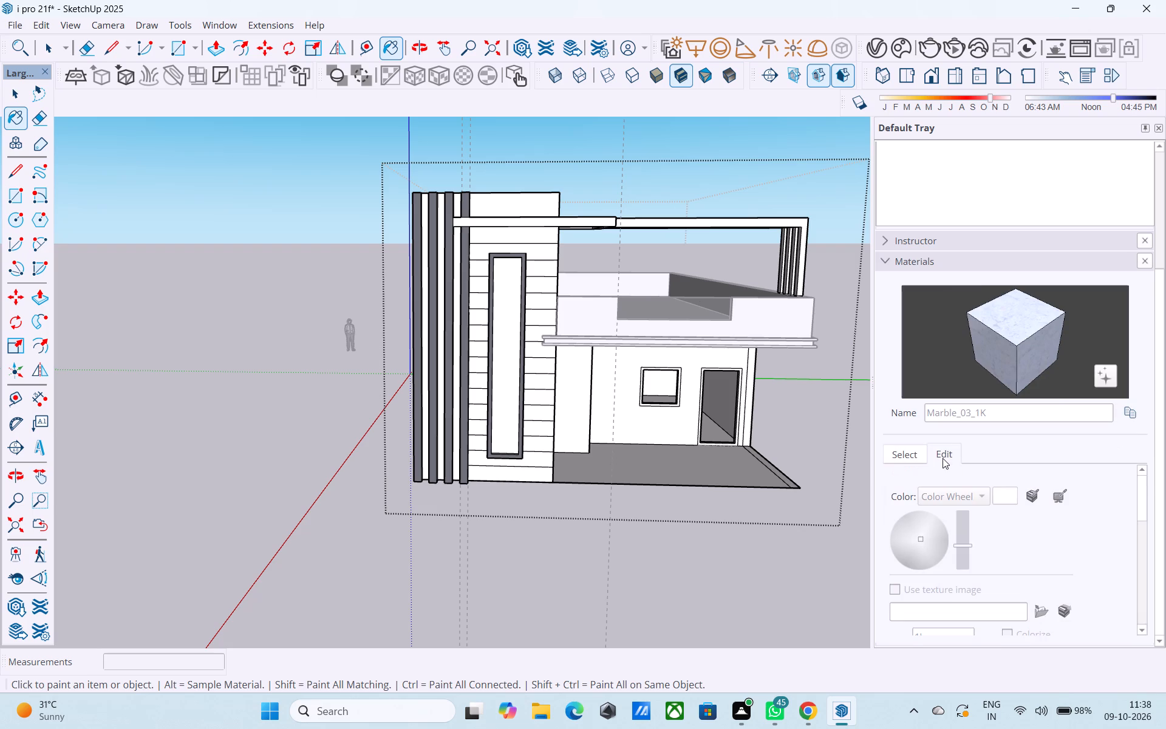
left_click(909, 453)
Paint the tower's front wall bands directly above and below the projecting beam with M04_Stone_Frost from the Solid Colors collection.
left_click(971, 476)
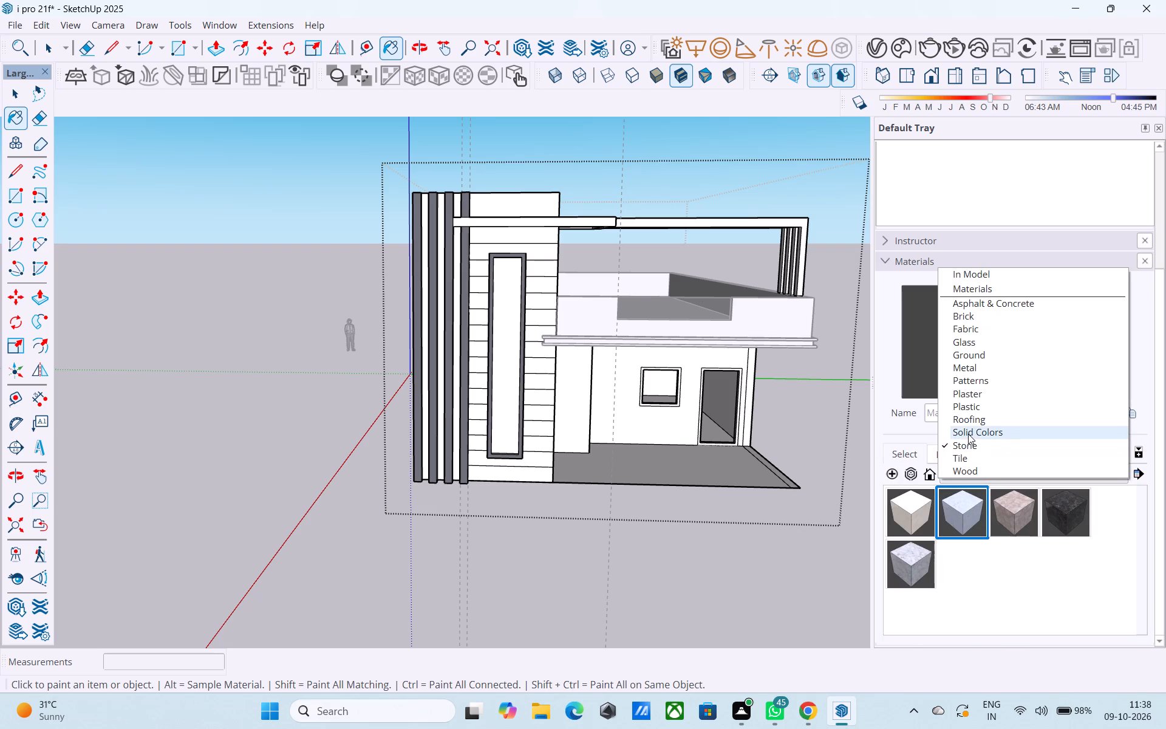
left_click(967, 432)
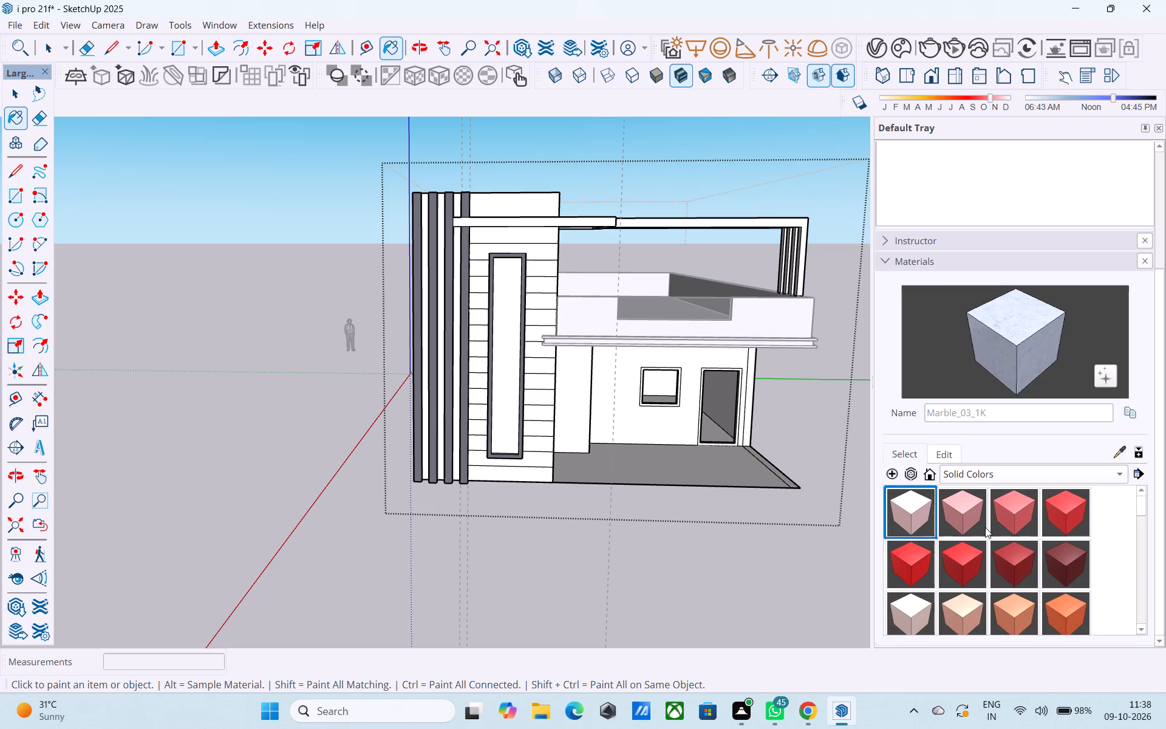
scroll(985, 530, "down", 16)
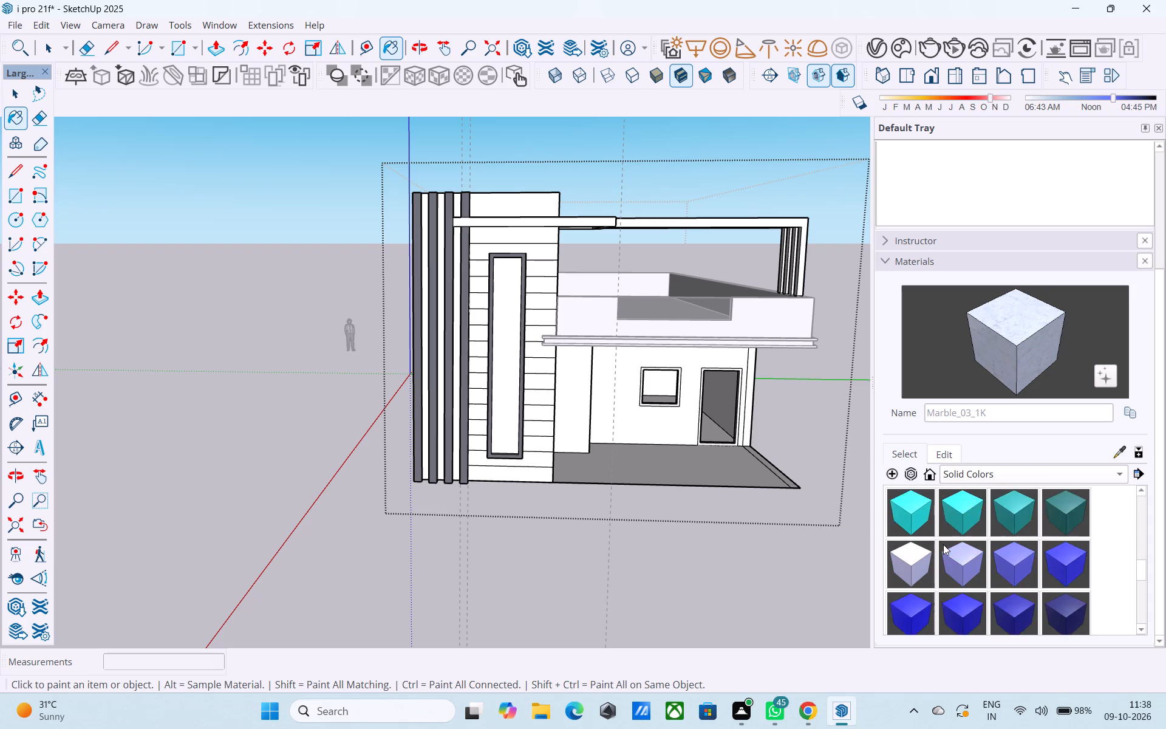
scroll(943, 544, "down", 9)
left_click(920, 564)
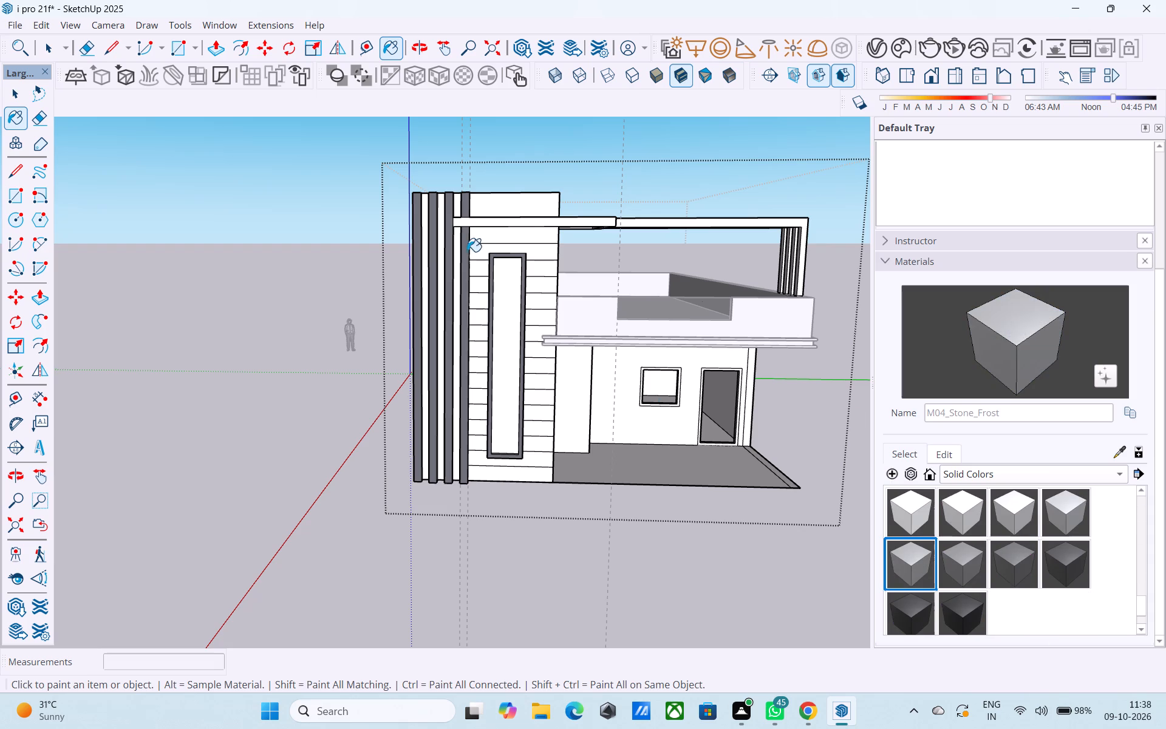
scroll(524, 227, "up", 5)
left_click(523, 199)
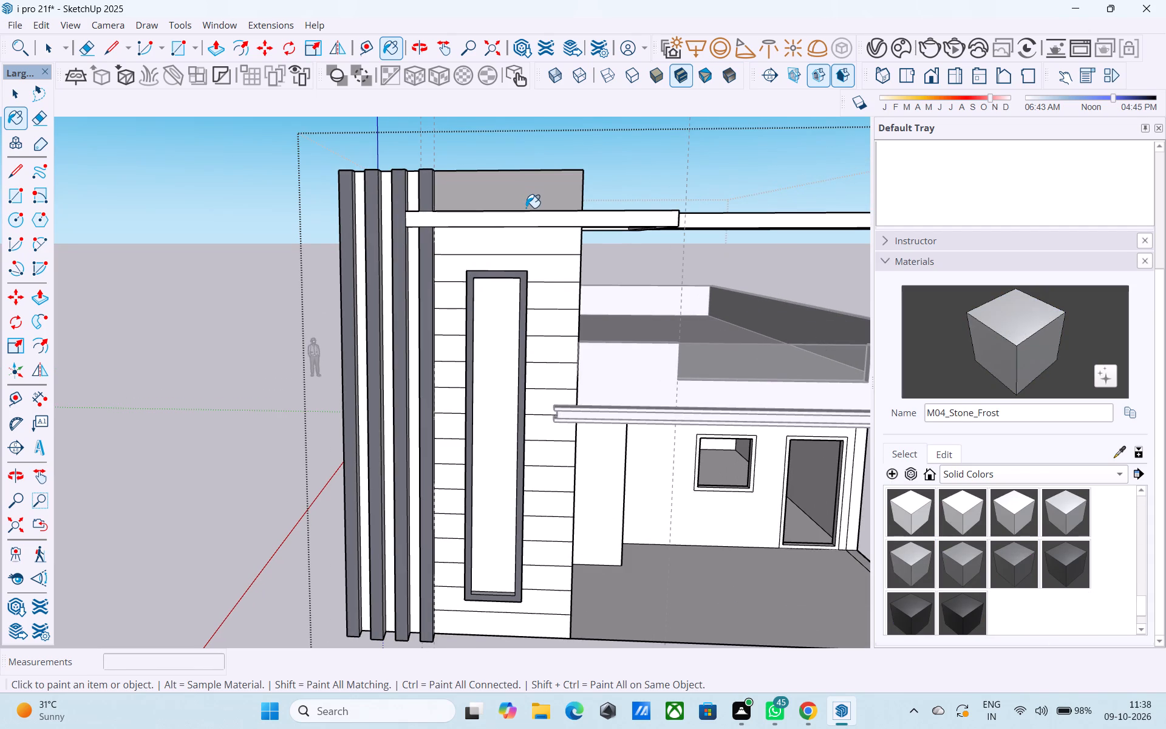
left_click(524, 240)
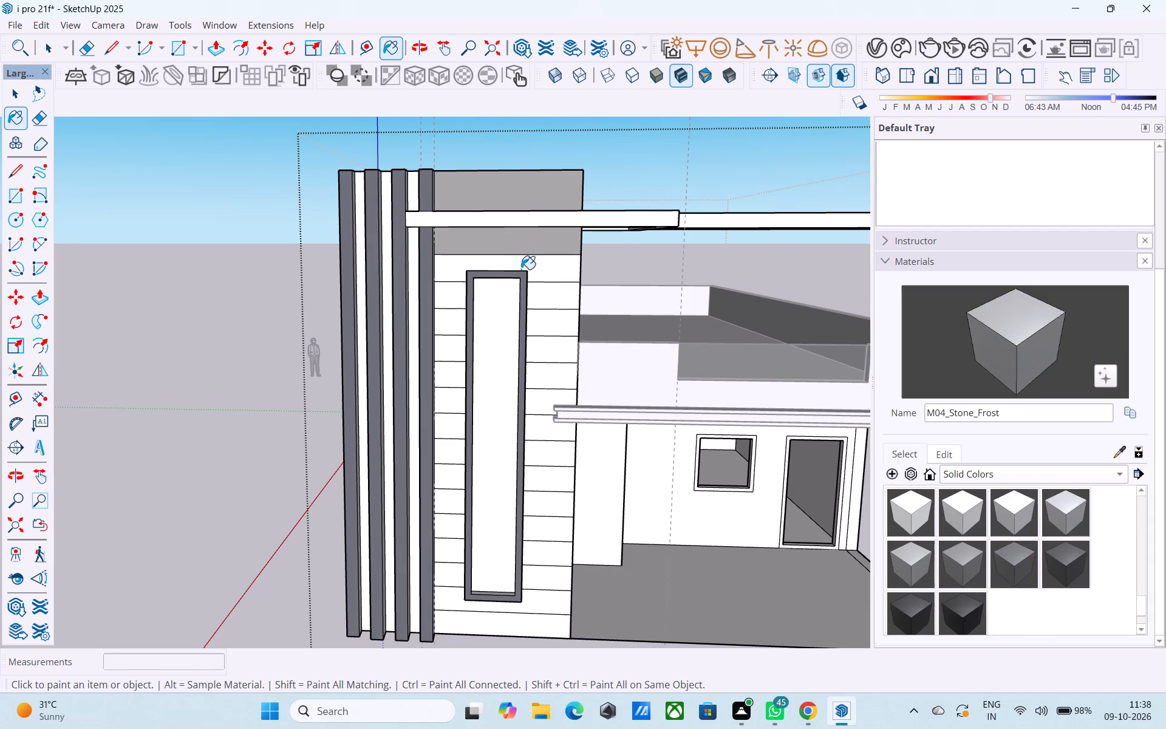
Paint the band around the tall frame's top, all grooved strips between the frame and the porch, and the base bands with M04_Stone_Frost.
left_click(540, 275)
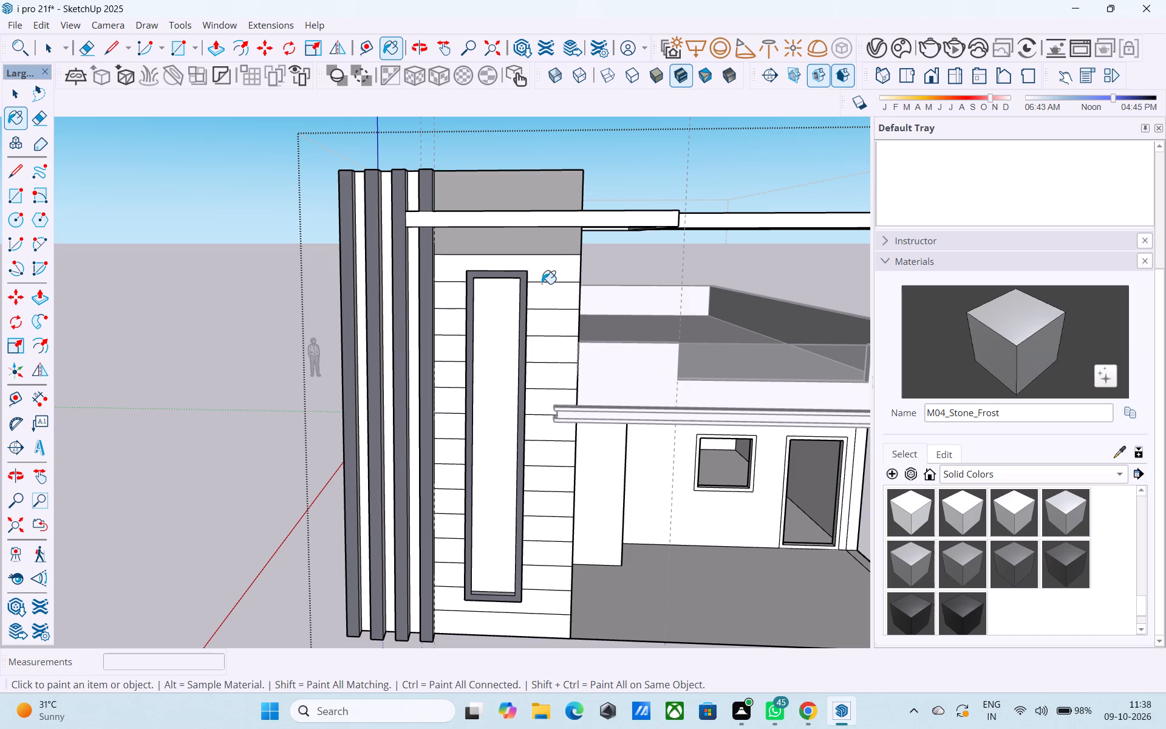
left_click(545, 295)
left_click(549, 318)
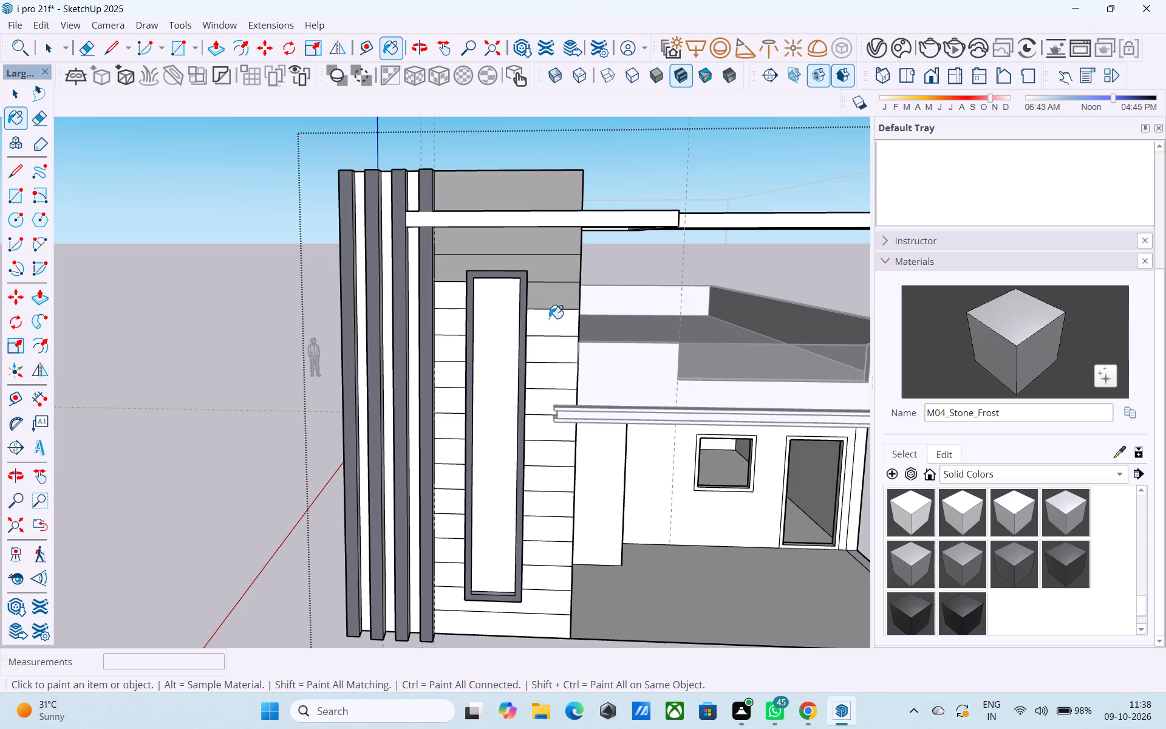
left_click(541, 358)
left_click(542, 374)
left_click(539, 401)
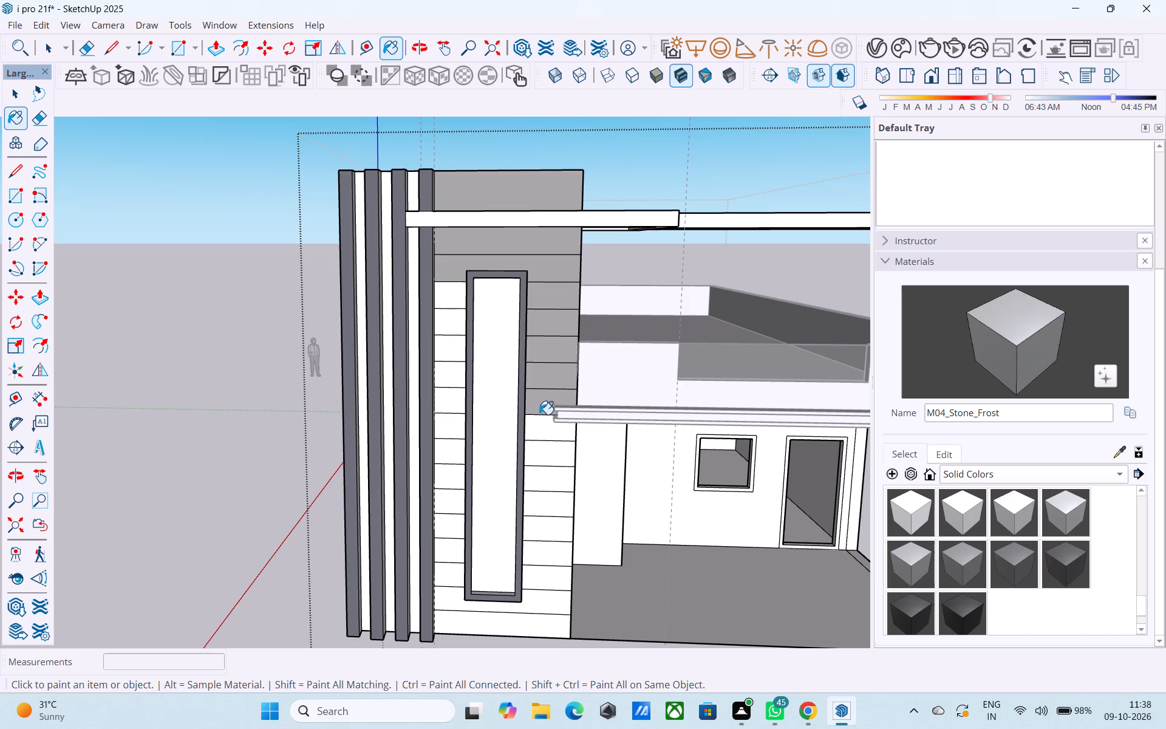
left_click(540, 436)
left_click(544, 454)
left_click(548, 474)
left_click(556, 510)
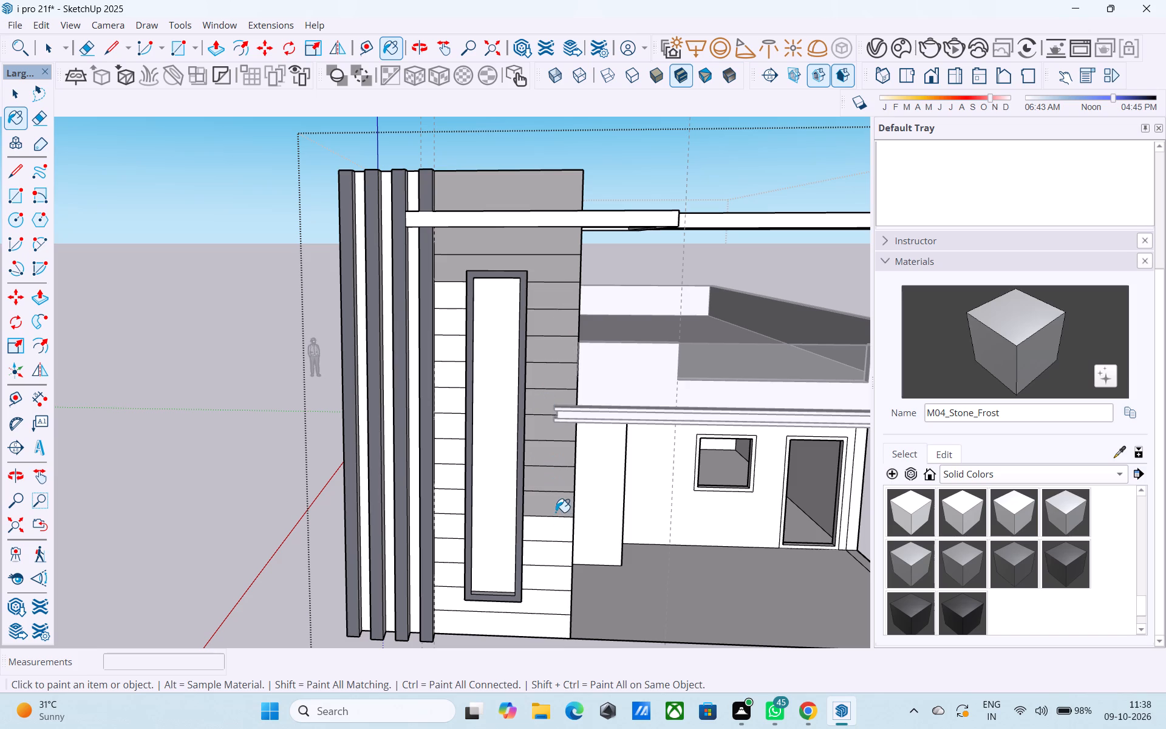
left_click(553, 538)
left_click(553, 554)
left_click(555, 583)
left_click(555, 606)
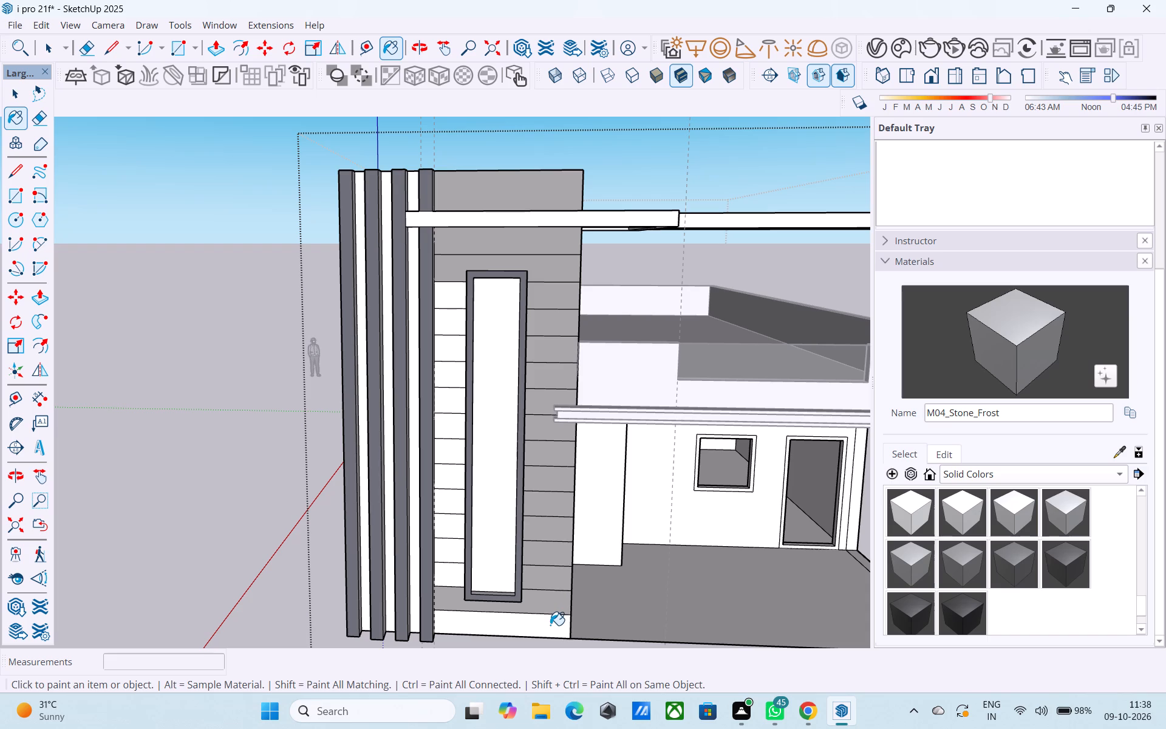
left_click(550, 625)
Paint all the grooved wall strips between the last vertical fin and the tall frame with M04_Stone_Frost.
left_click(438, 302)
left_click(451, 326)
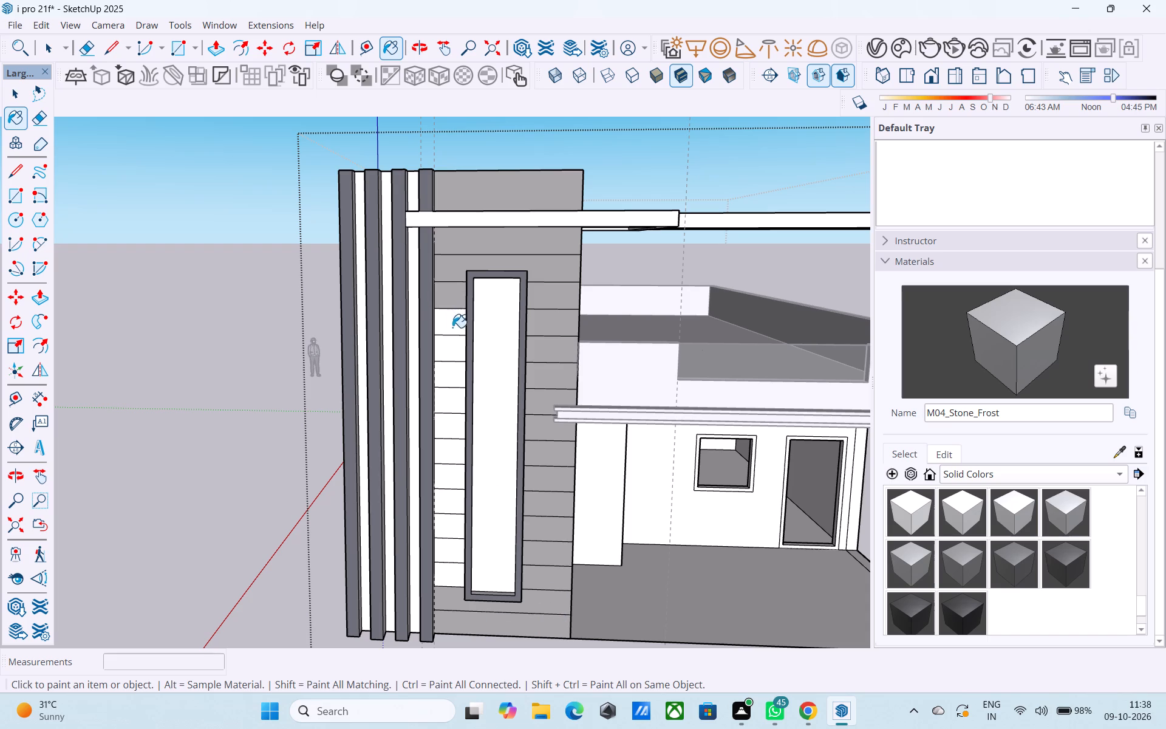
left_click(455, 352)
left_click(455, 376)
left_click(450, 397)
left_click_drag(451, 428, 452, 465)
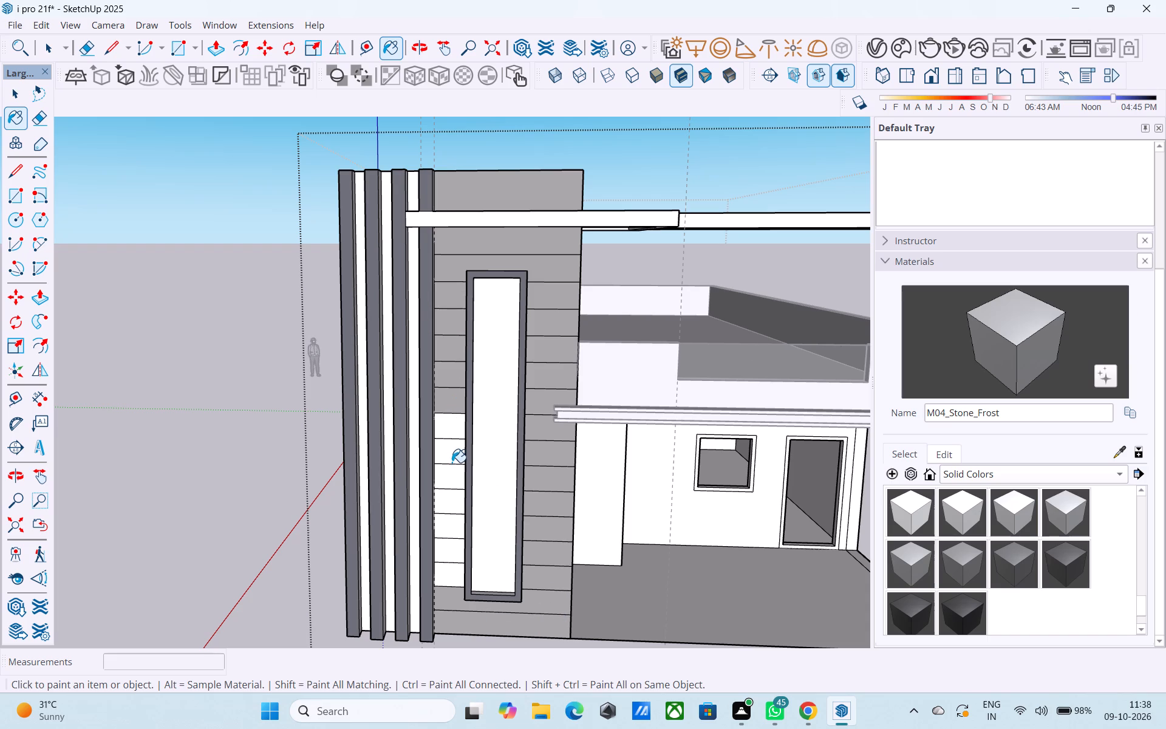
left_click(451, 456)
left_click(451, 431)
left_click(450, 474)
left_click(438, 502)
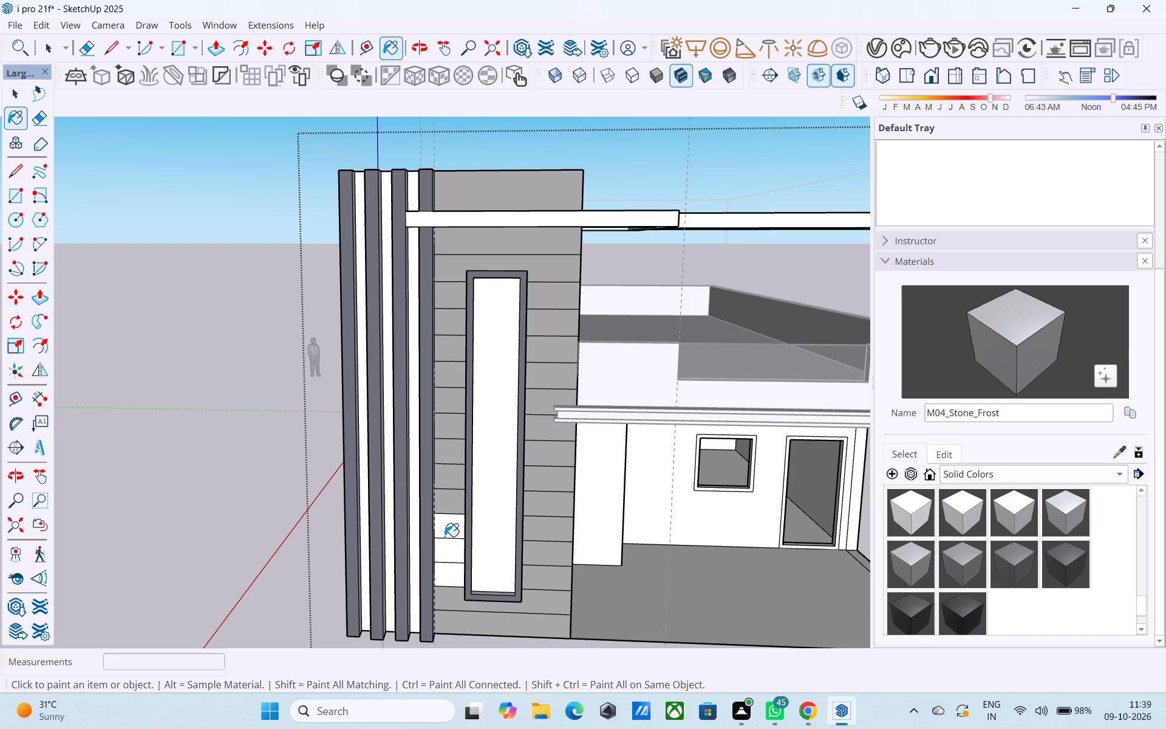
left_click(445, 536)
left_click(445, 557)
left_click(451, 587)
left_click(451, 581)
Paint the wall strips between the vertical fins, including the segment above the beam, with M04_Stone_Frost.
middle_click_drag(390, 547, 418, 537)
scroll(480, 535, "up", 2)
left_click(417, 502)
left_click(380, 479)
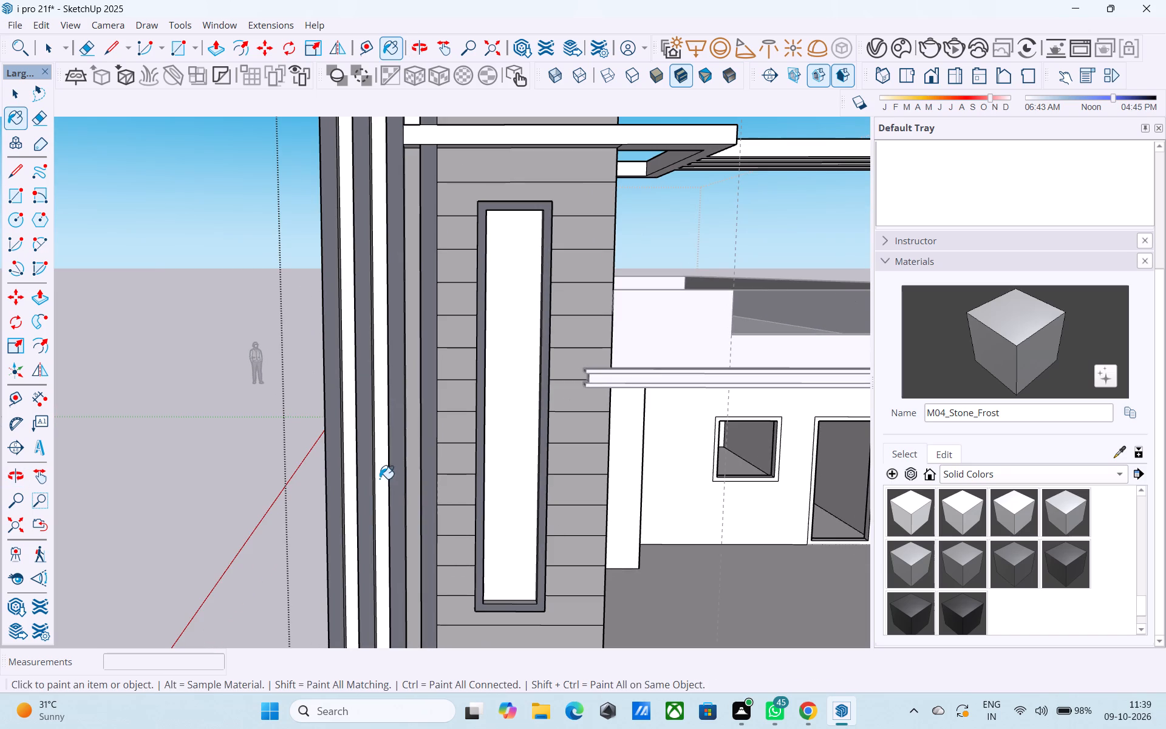
left_click(353, 473)
scroll(381, 513, "down", 11)
scroll(420, 430, "up", 5)
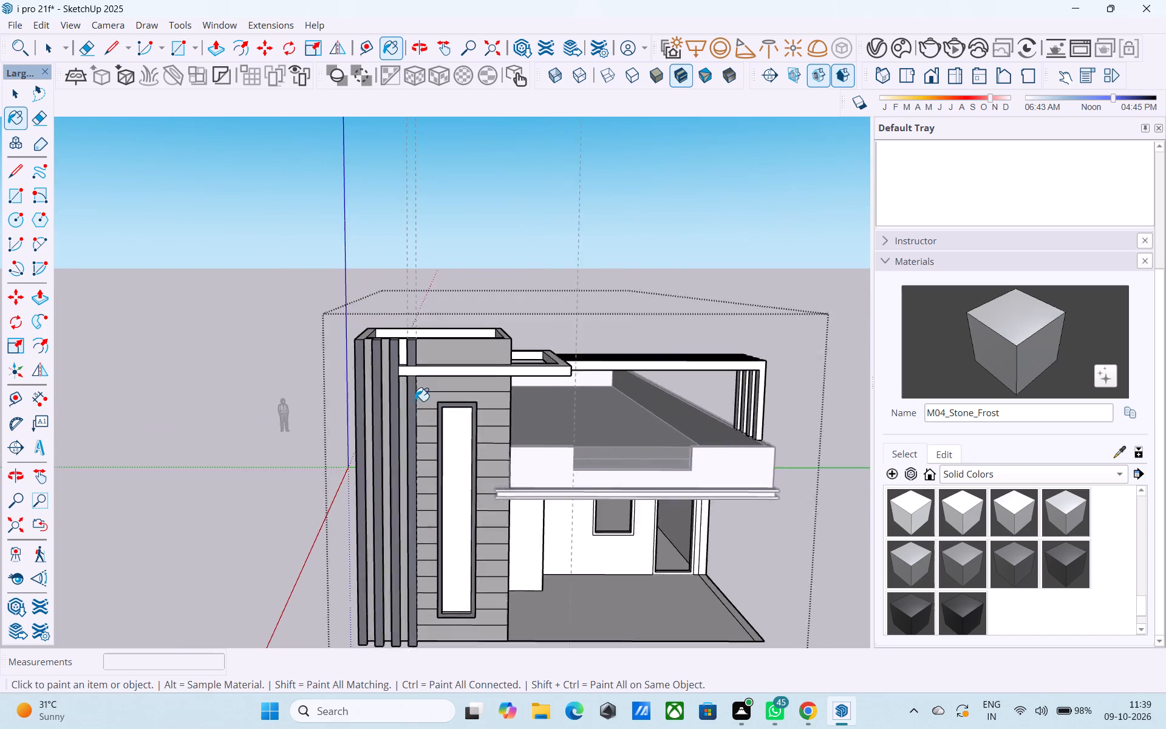
scroll(415, 401, "up", 1)
left_click(402, 349)
scroll(435, 440, "down", 3)
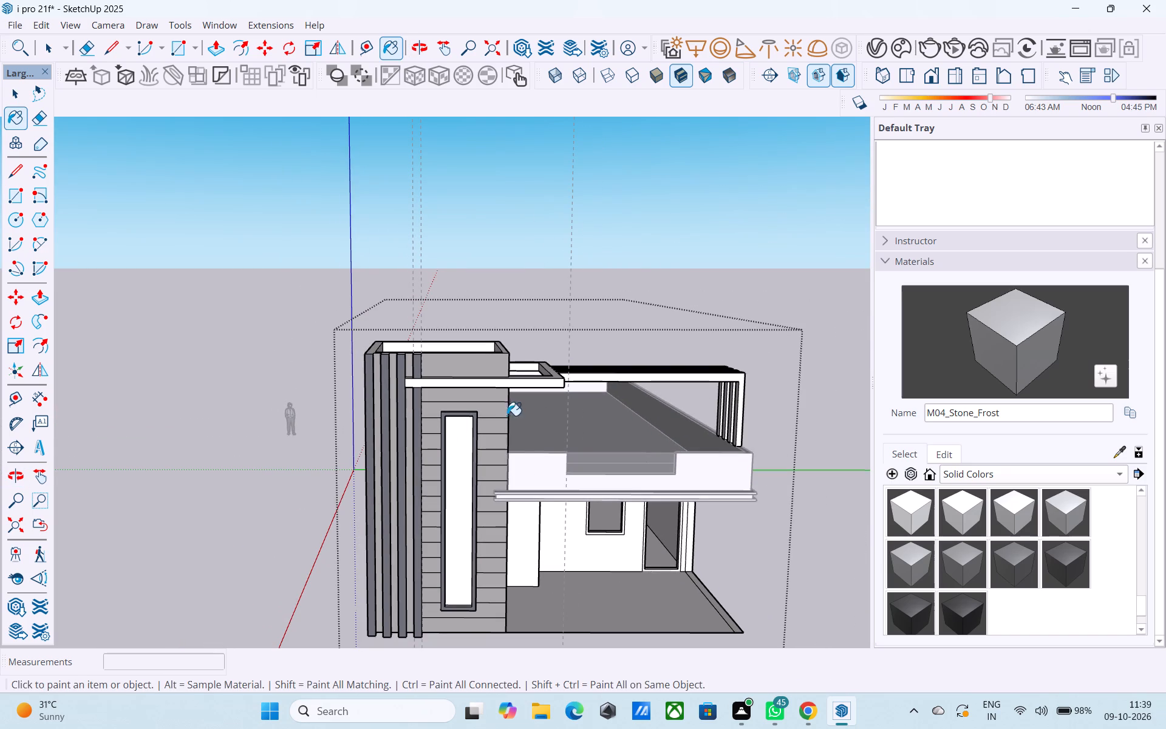
Browse the Solid Colors collection for a contrasting pergola shade, picking I01_Sky_Frost to preview it.
scroll(947, 539, "up", 4)
scroll(947, 539, "down", 4)
scroll(947, 539, "up", 2)
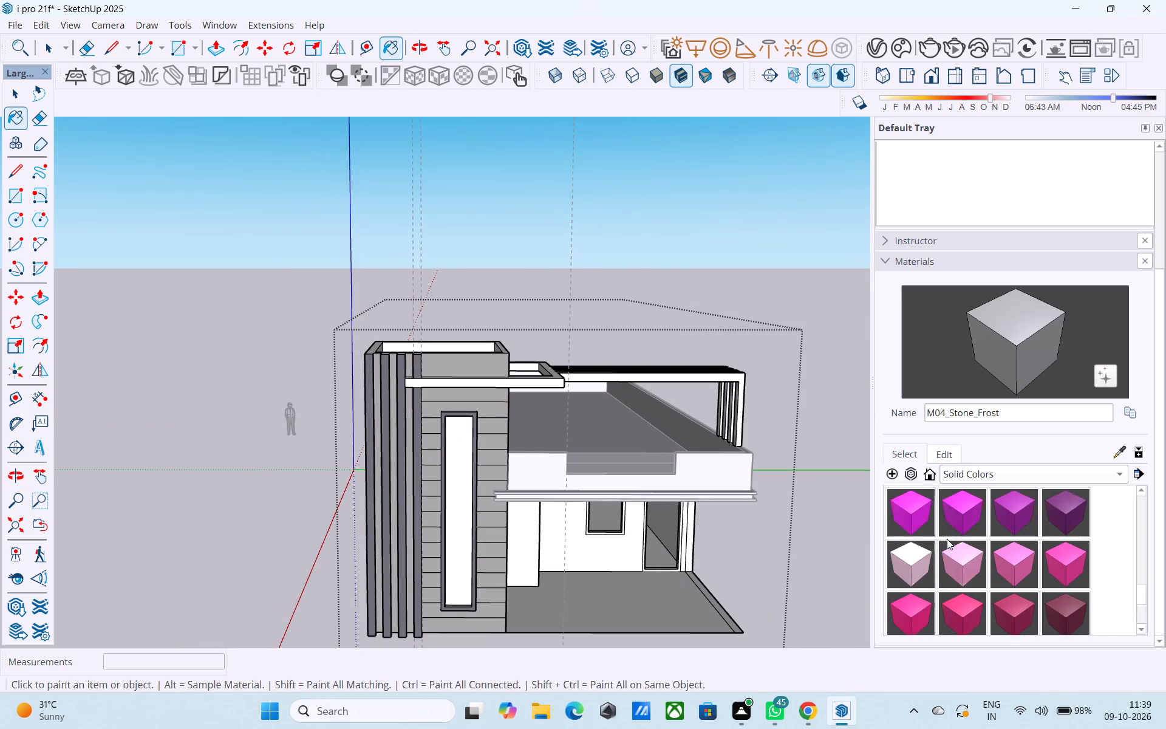
scroll(947, 539, "up", 6)
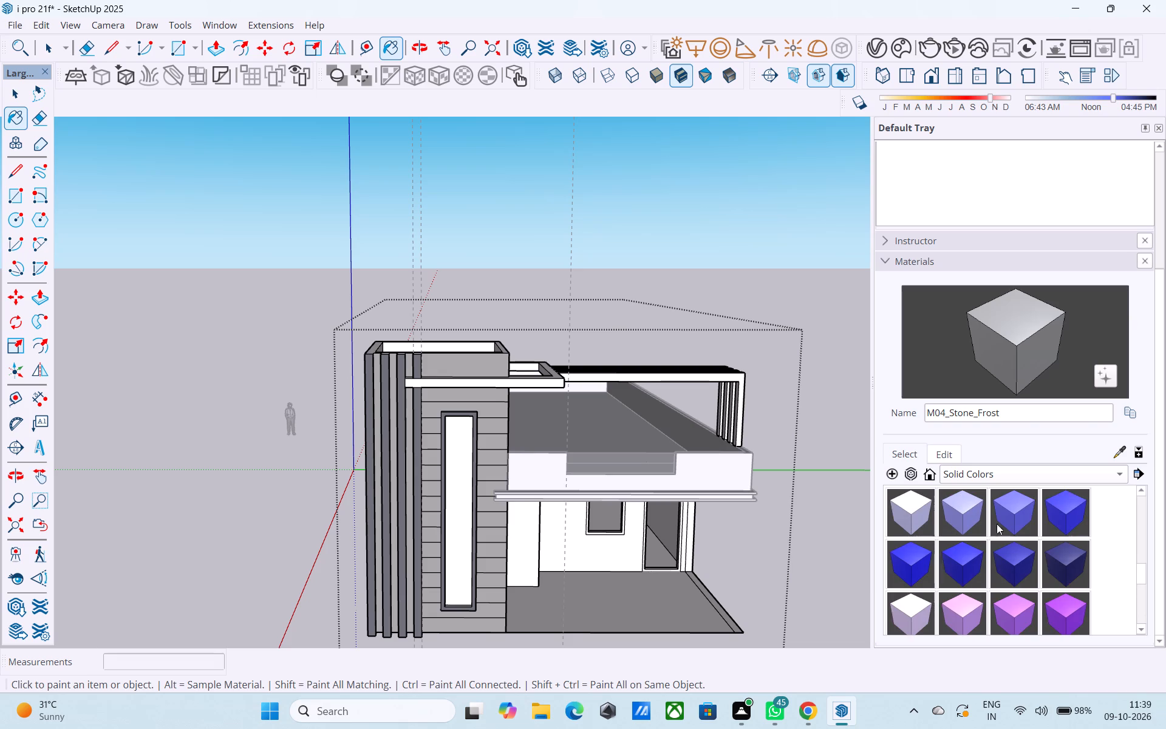
scroll(969, 522, "up", 1)
left_click(910, 561)
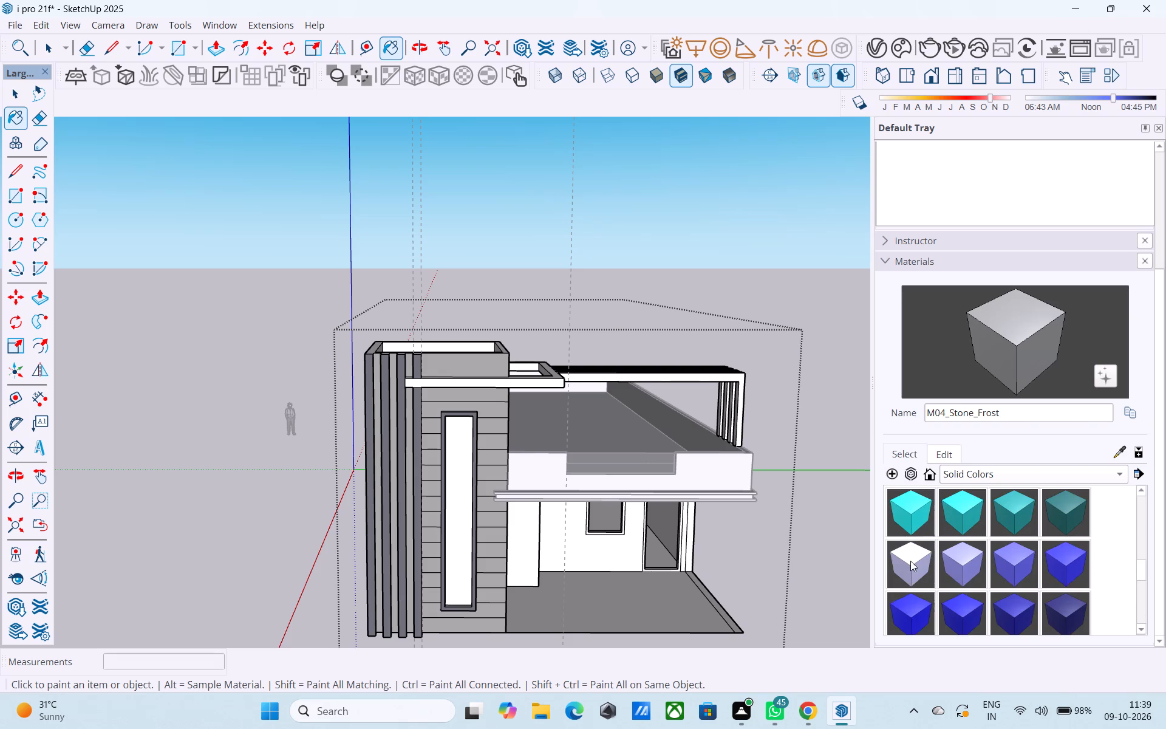
scroll(1000, 503, "down", 13)
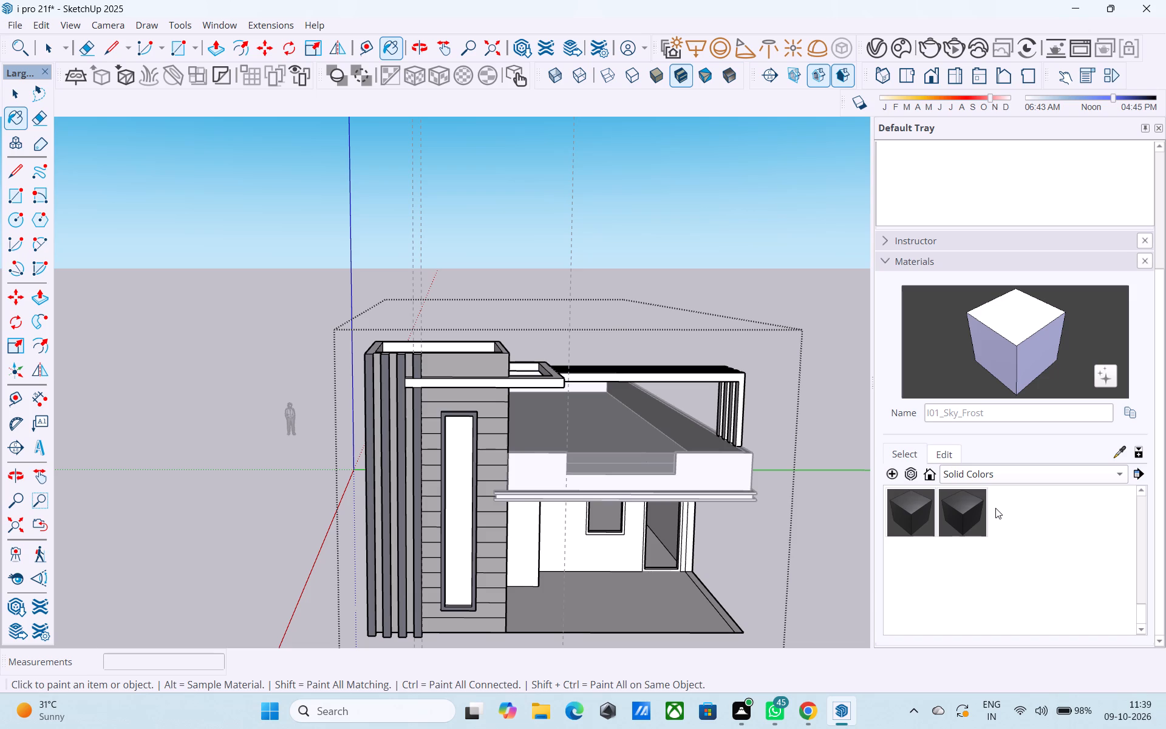
Paint the front face of the rooftop pergola's first frame and the shared top face of the pergola and beam with M08_Obsidian_Black.
left_click(913, 516)
middle_click_drag(771, 472, 570, 504)
scroll(562, 495, "up", 4)
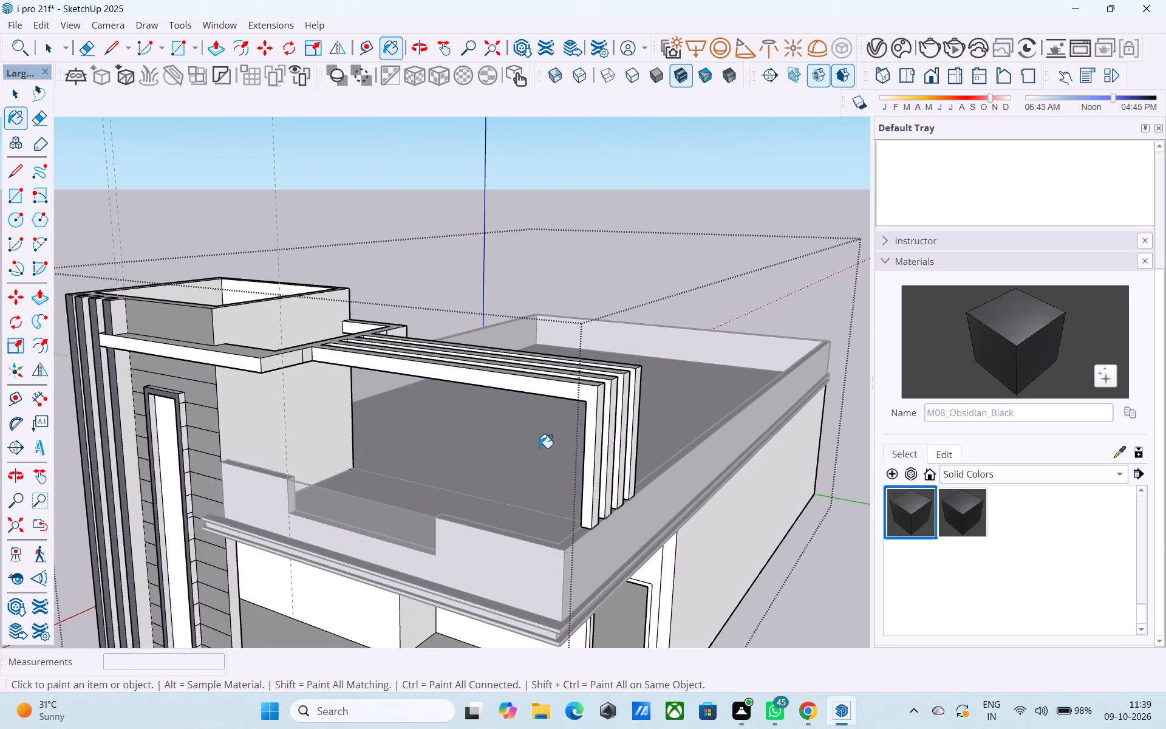
left_click(531, 392)
middle_click_drag(548, 386, 502, 515)
scroll(505, 513, "up", 4)
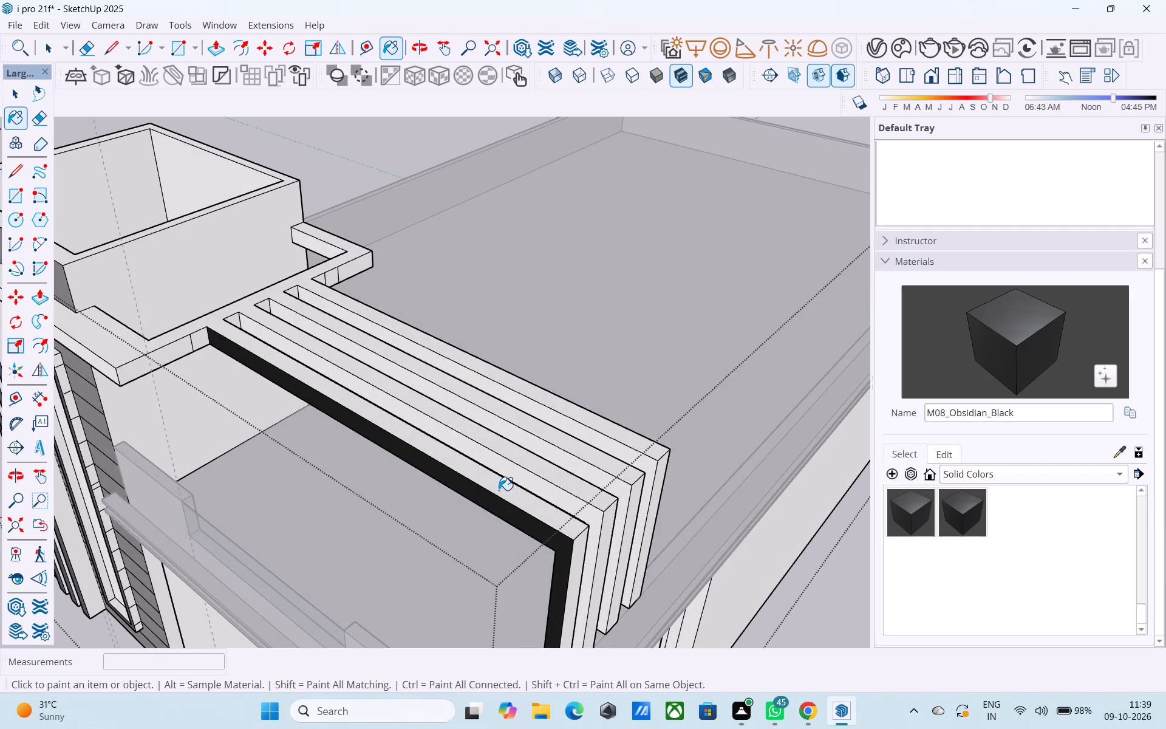
left_click(499, 490)
scroll(516, 476, "down", 4)
middle_click_drag(468, 465, 627, 397)
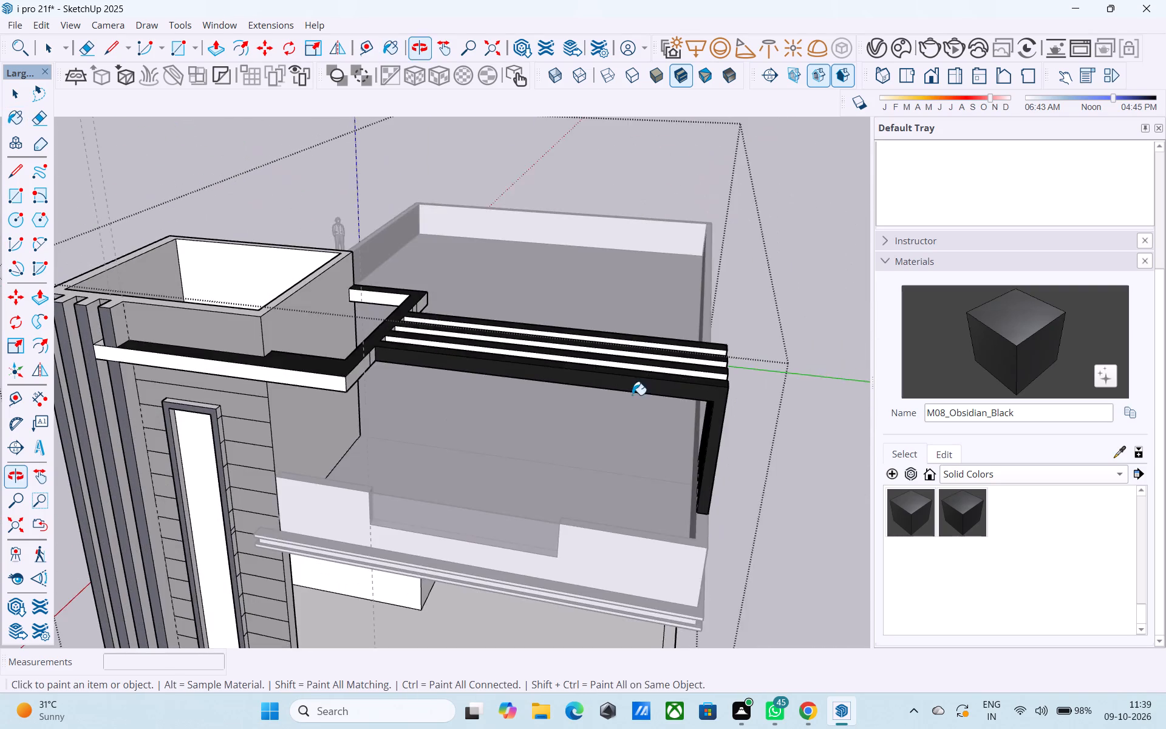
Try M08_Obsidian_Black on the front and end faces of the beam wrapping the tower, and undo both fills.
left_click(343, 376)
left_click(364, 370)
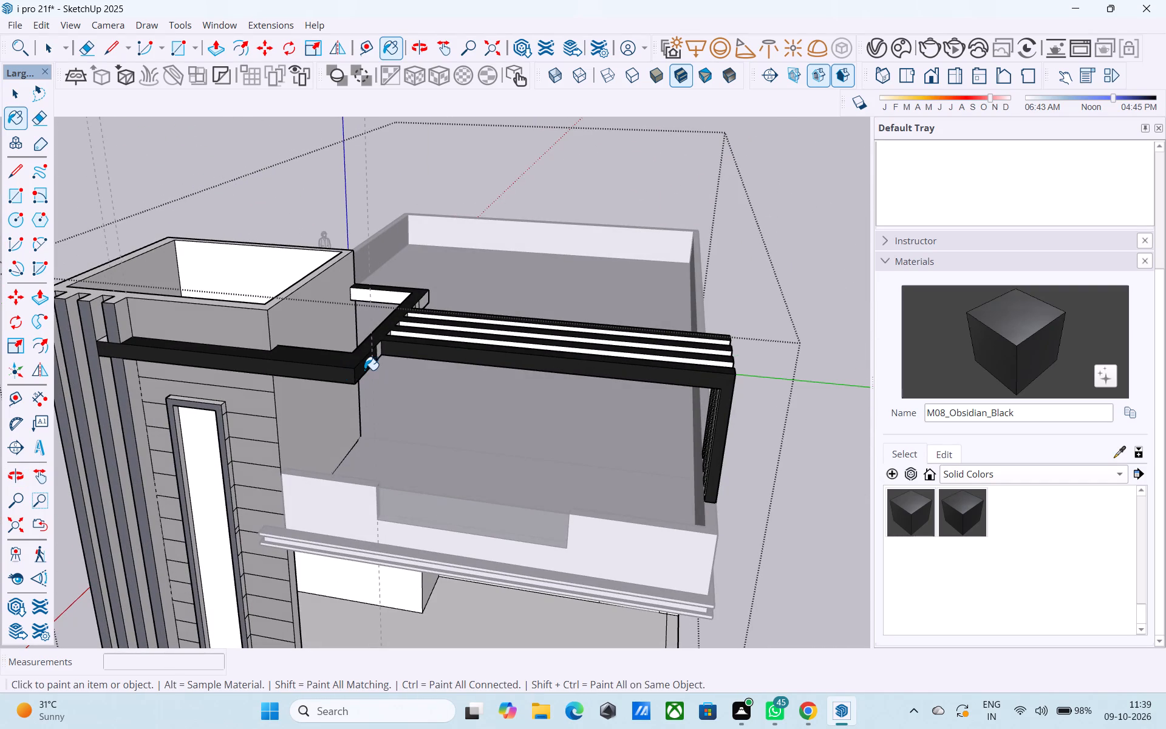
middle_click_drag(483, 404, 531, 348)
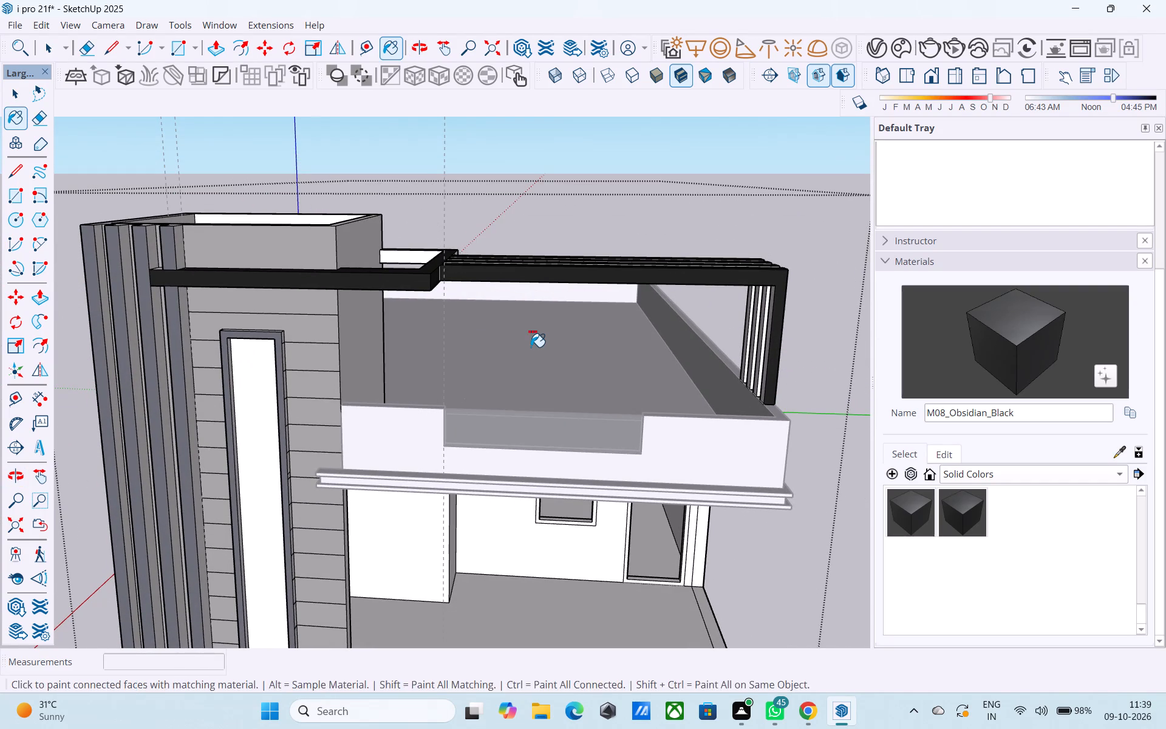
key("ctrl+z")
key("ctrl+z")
Paint the outer end faces and remaining front-facing sides of the four pergola frames with M08_Obsidian_Black.
middle_click_drag(521, 349, 427, 358)
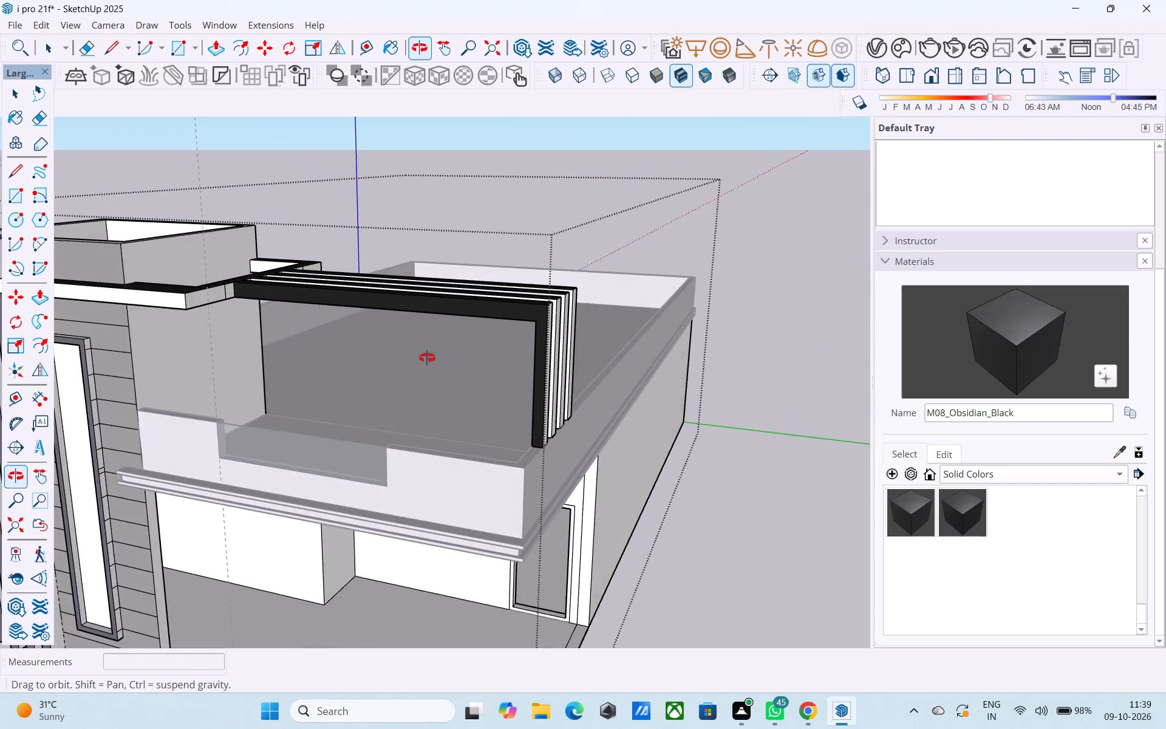
middle_click_drag(427, 358, 292, 397)
left_click(176, 469)
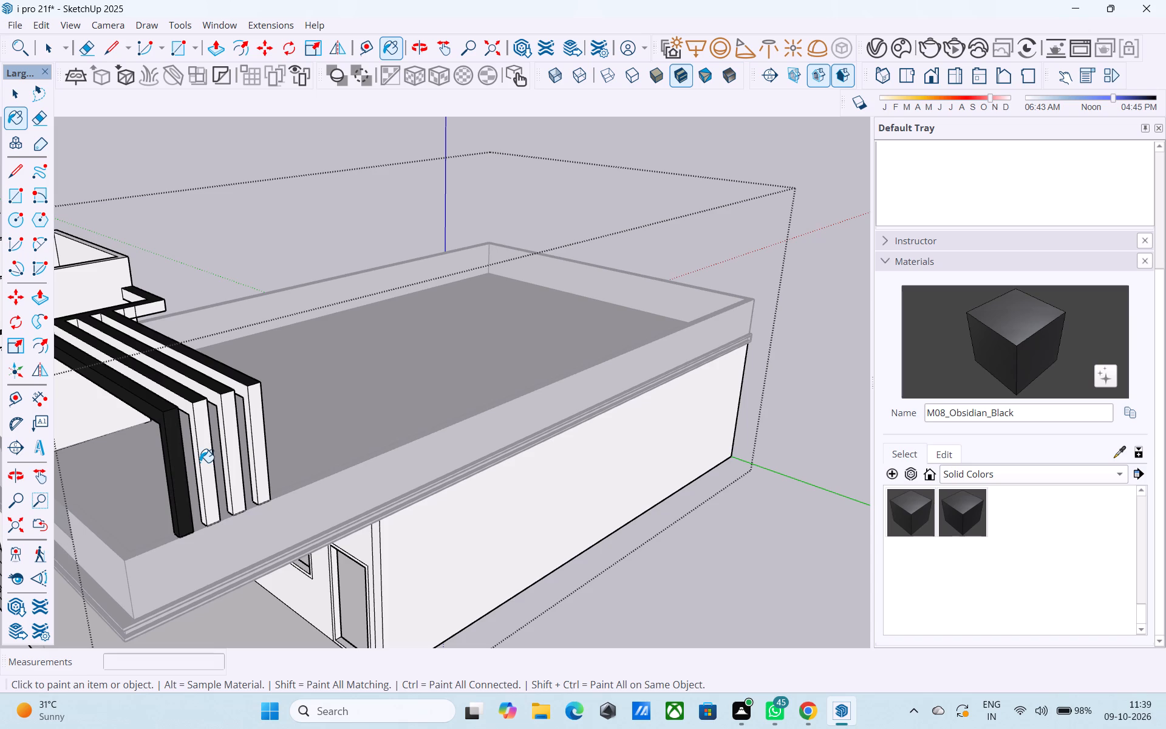
left_click(202, 462)
left_click(229, 443)
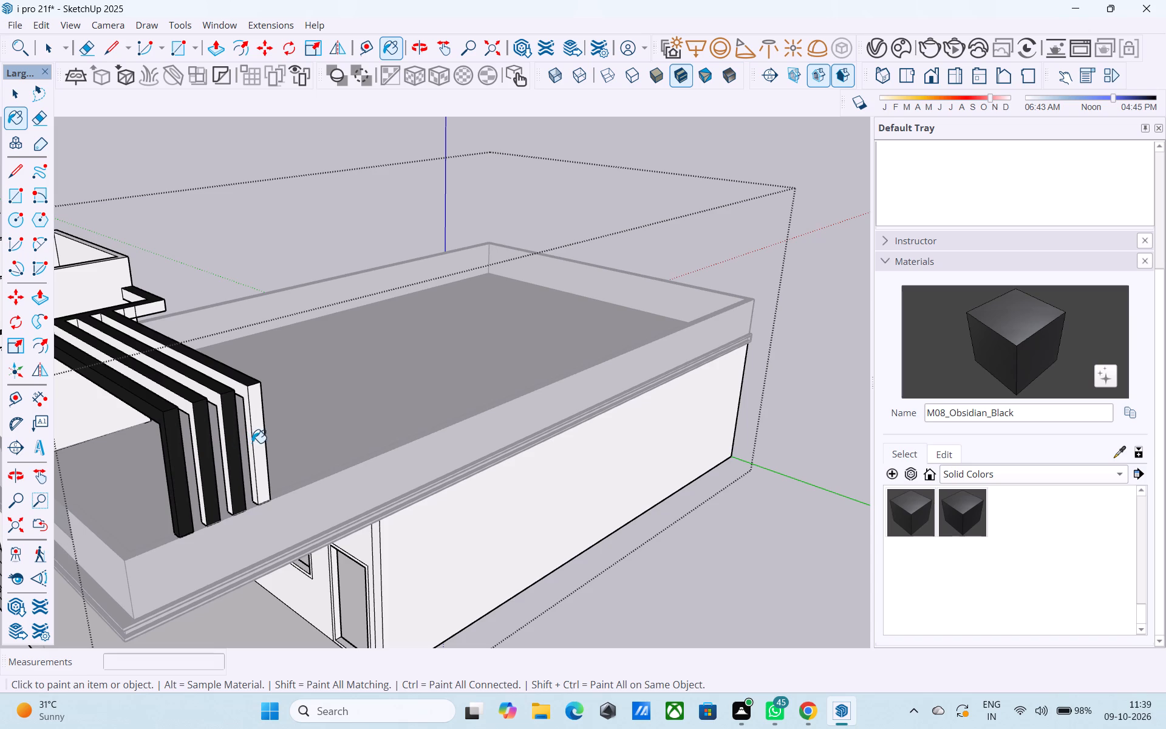
left_click(255, 443)
left_click(250, 438)
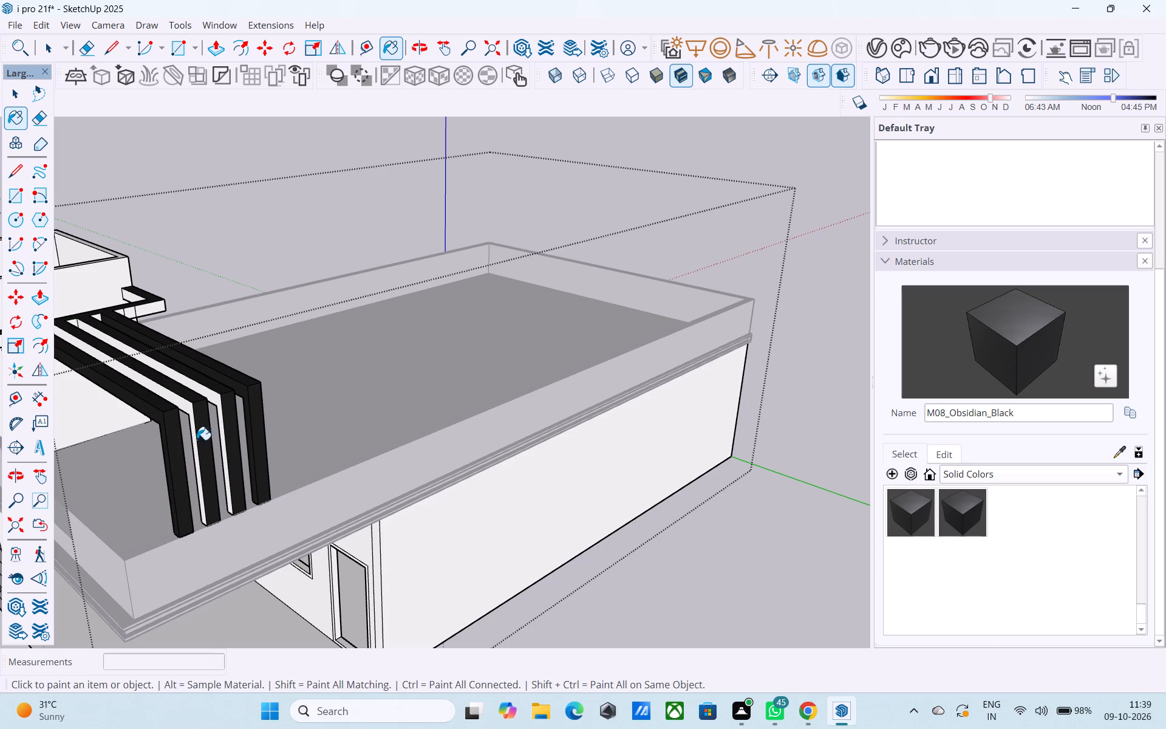
left_click(188, 409)
left_click(211, 397)
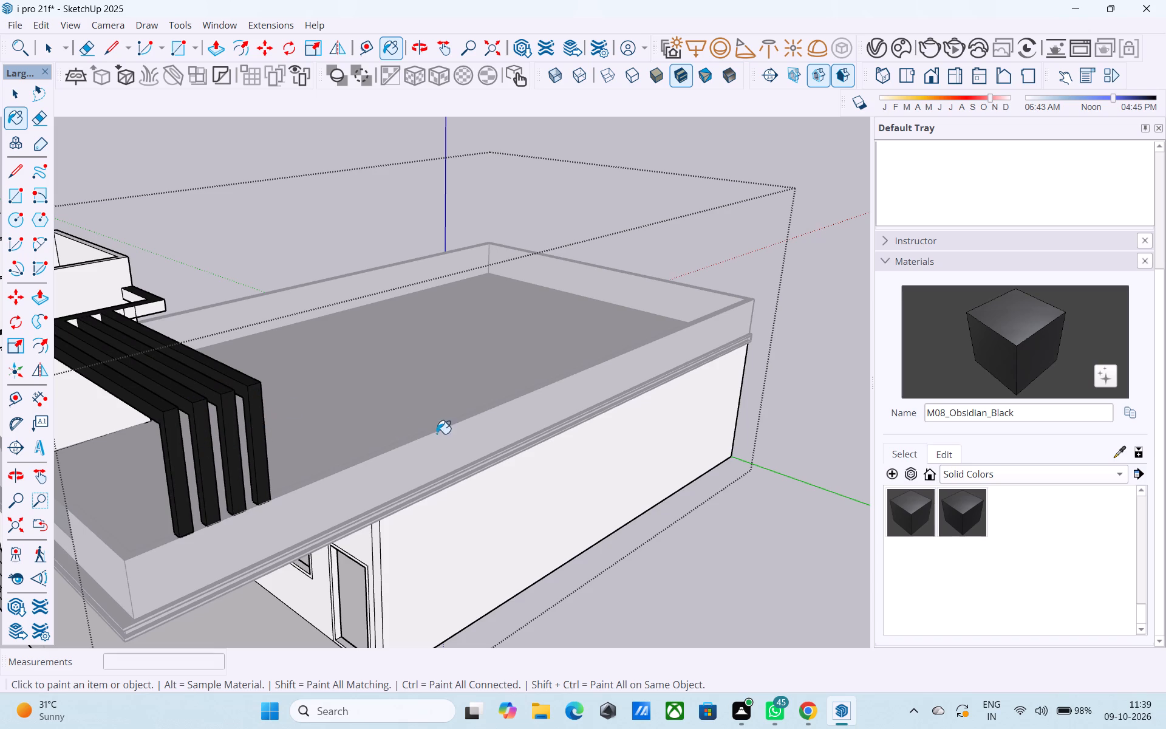
Paint the rear-facing sides of all four pergola frames with M08_Obsidian_Black.
scroll(435, 436, "down", 3)
middle_click_drag(624, 451, 428, 465)
scroll(859, 450, "down", 5)
scroll(360, 392, "down", 4)
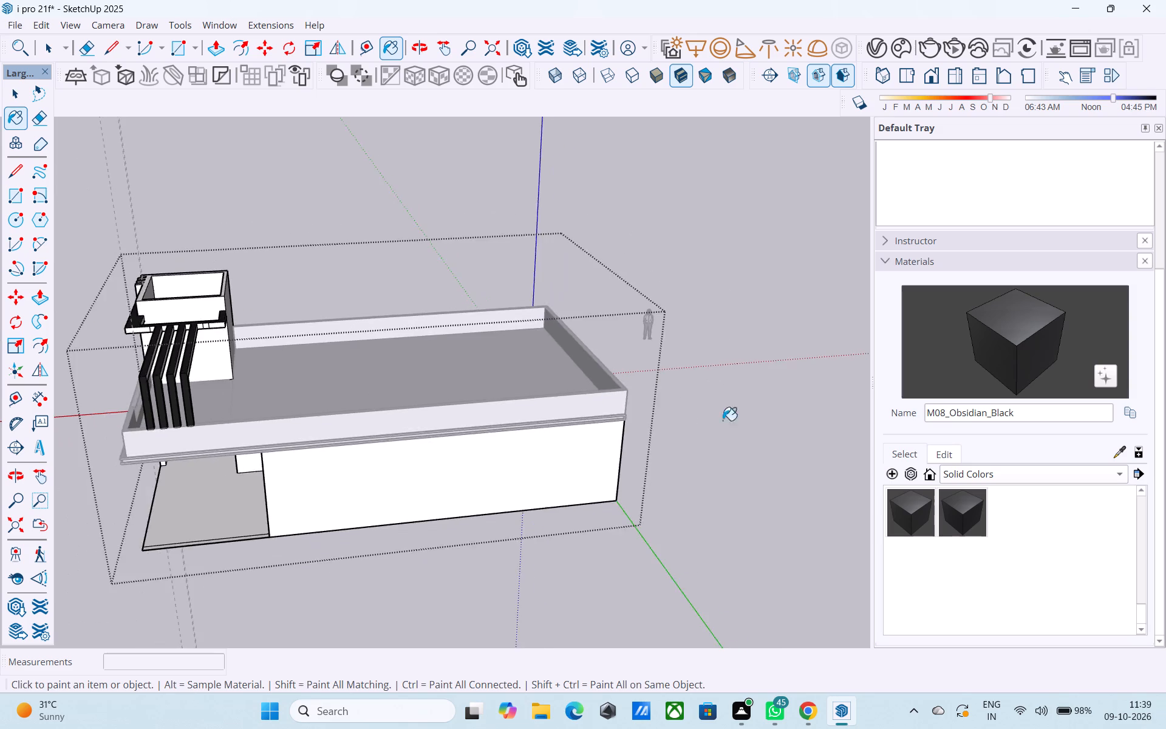
scroll(723, 420, "down", 2)
middle_click_drag(421, 374, 204, 380)
scroll(258, 361, "up", 12)
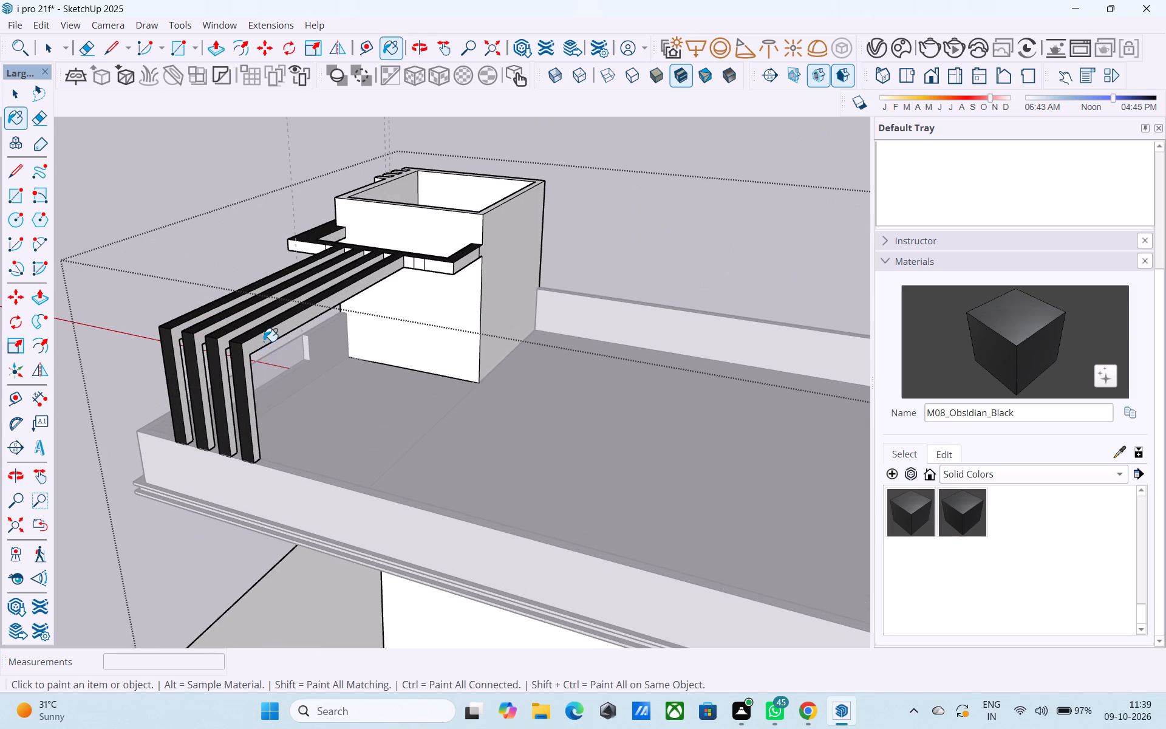
left_click(264, 341)
left_click(223, 338)
left_click(215, 327)
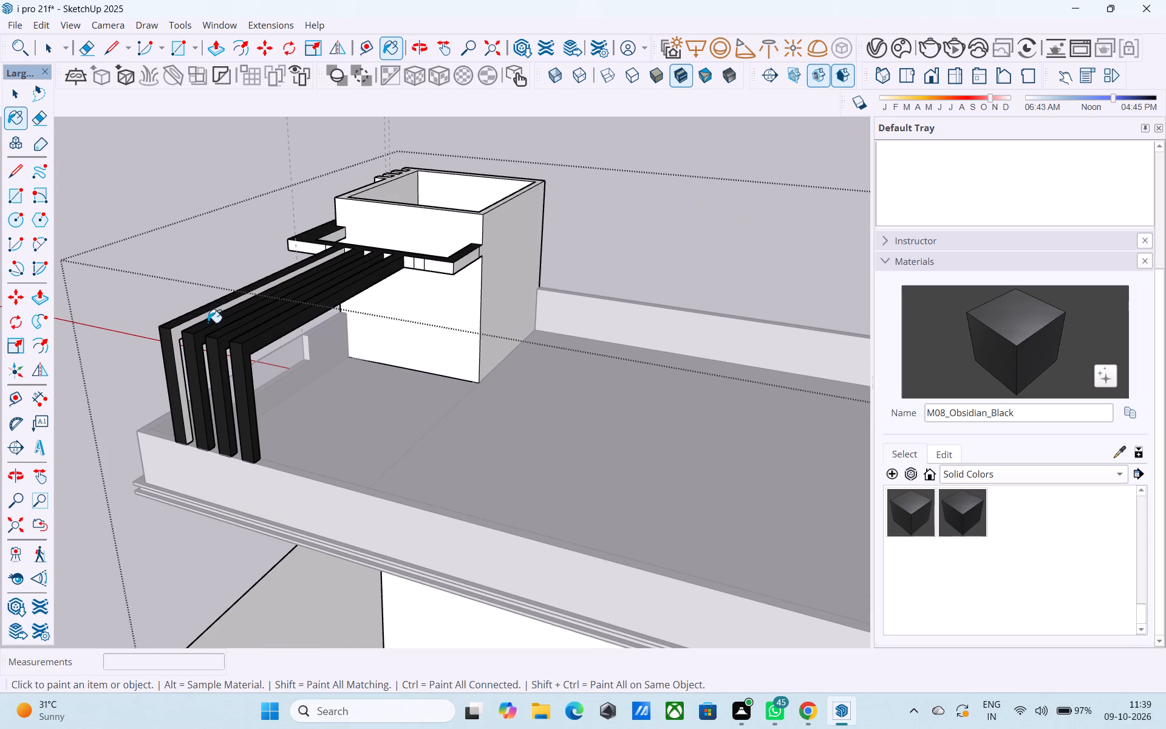
left_click(206, 317)
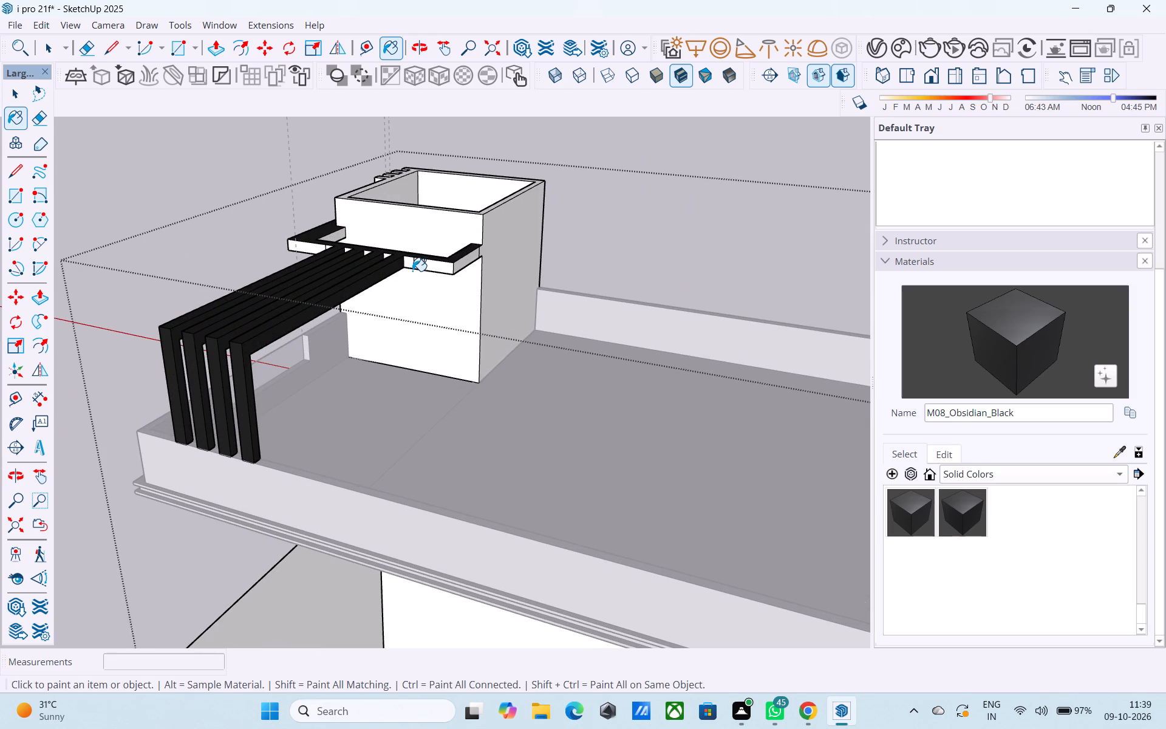
Examine the black pergola from the side, above and front, and leave the house group.
middle_click_drag(389, 284, 647, 281)
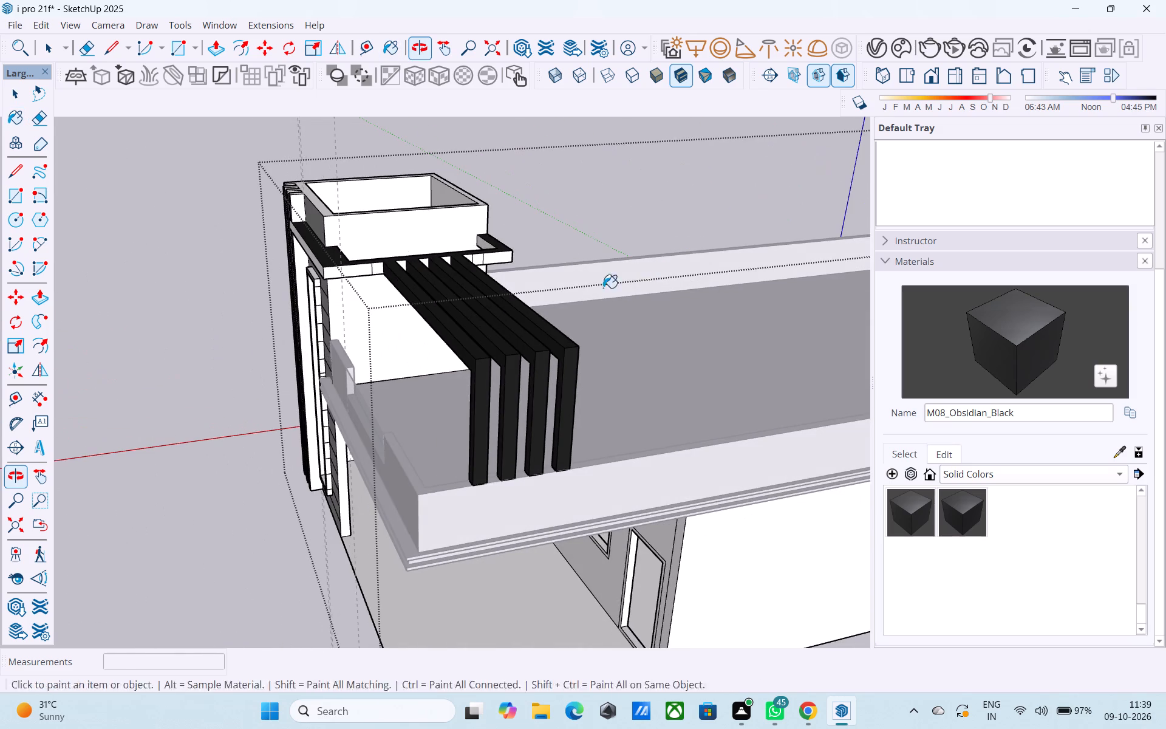
middle_click_drag(555, 293, 440, 282)
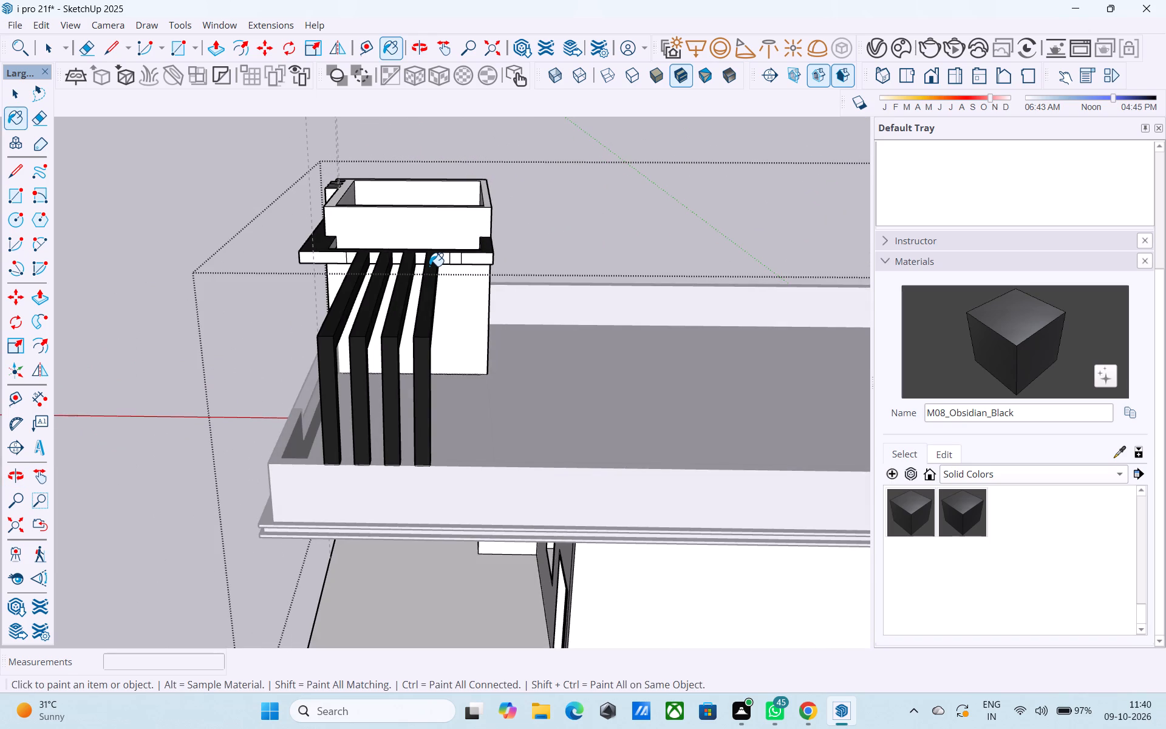
scroll(420, 271, "down", 3)
middle_click_drag(427, 320, 690, 383)
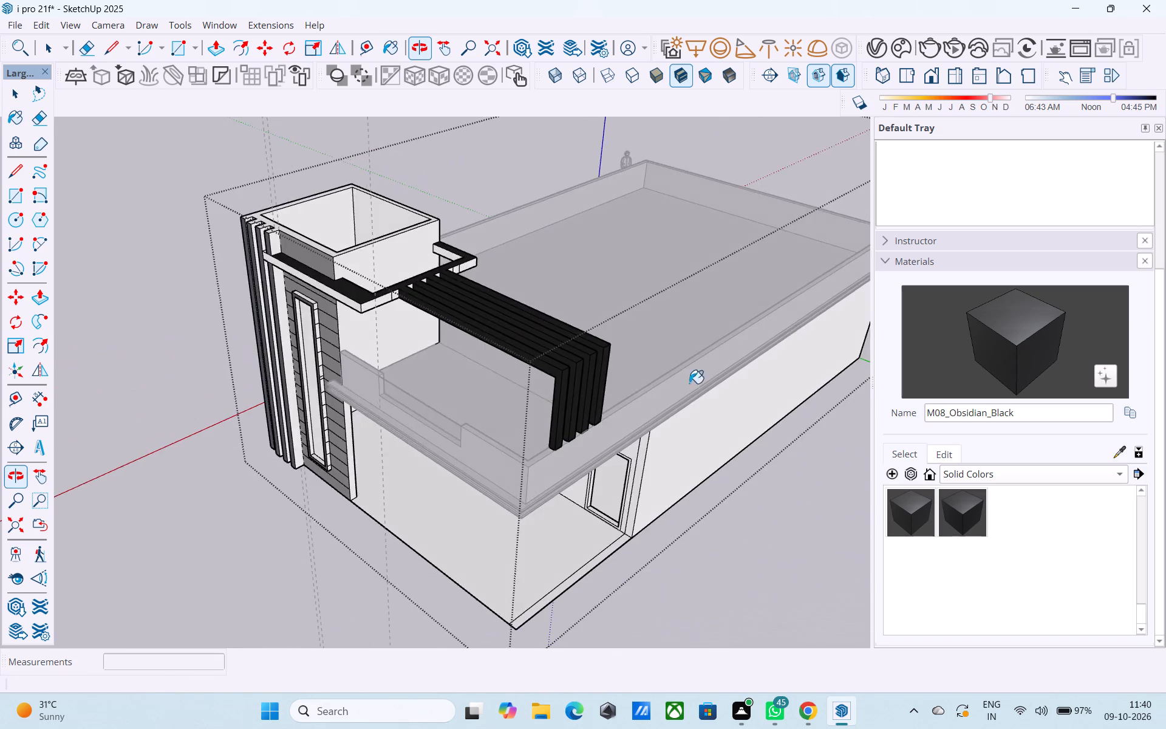
scroll(540, 439, "down", 4)
middle_click_drag(479, 459, 676, 383)
scroll(674, 392, "down", 2)
key("space")
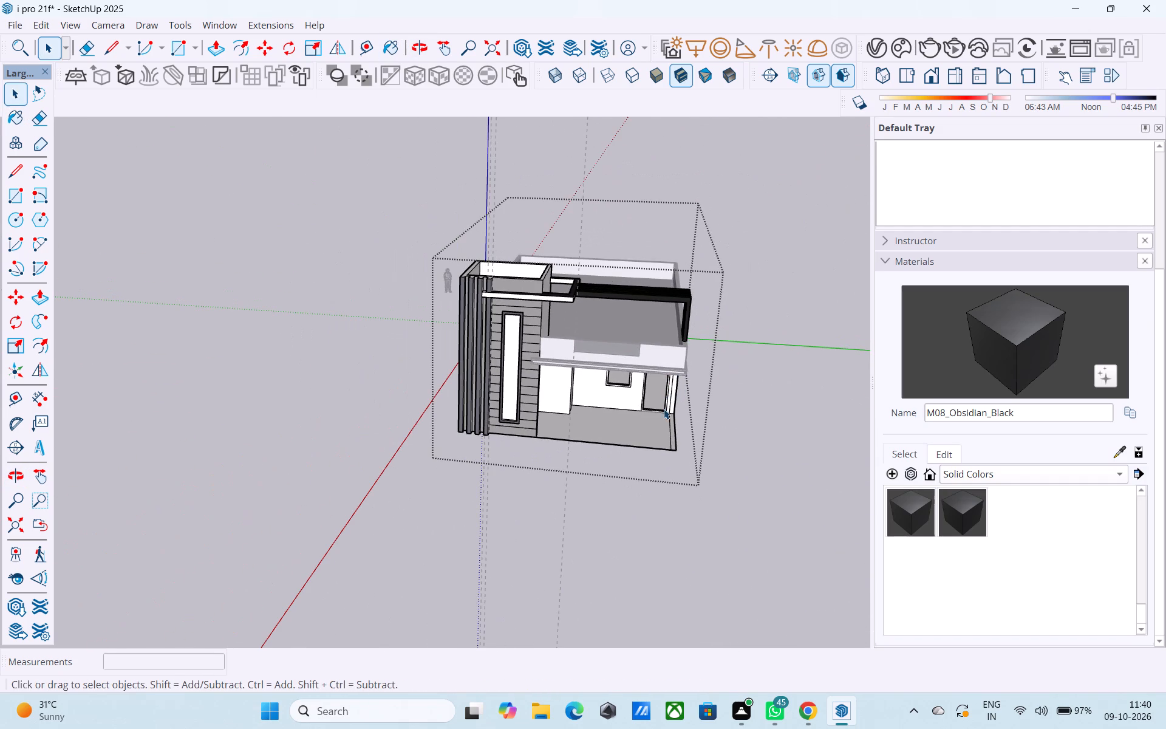
left_click(802, 423)
middle_click_drag(616, 474, 591, 418)
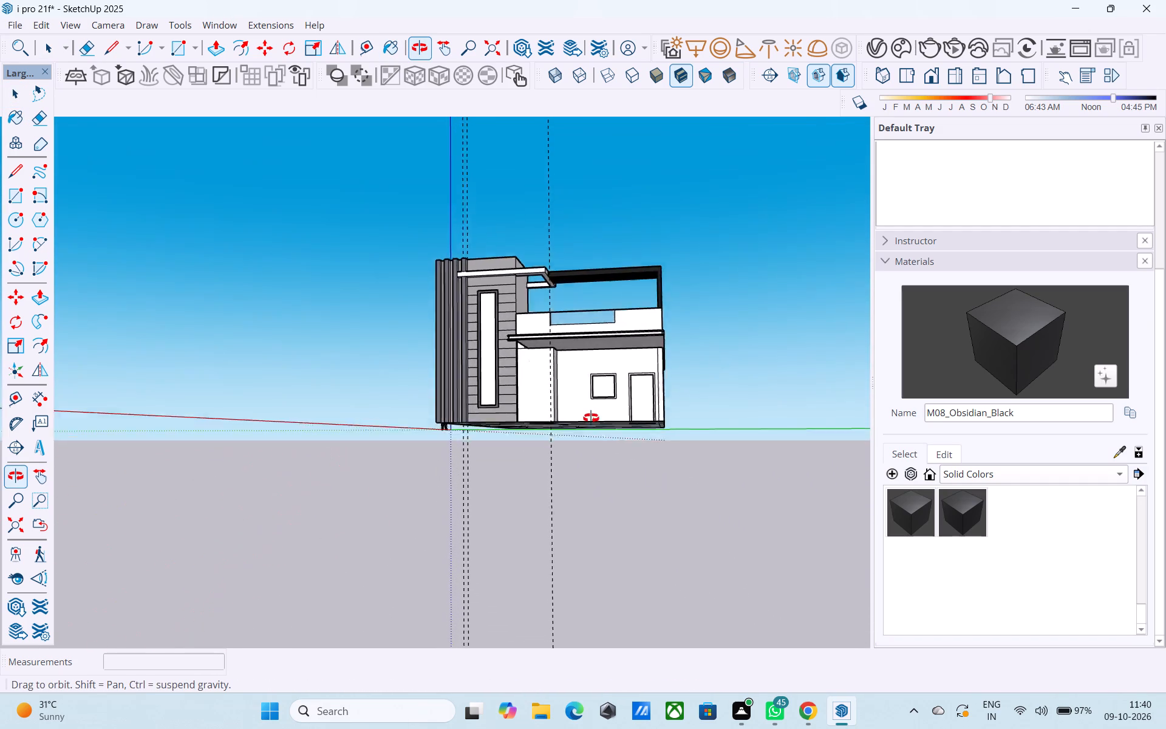
middle_click_drag(591, 418, 622, 450)
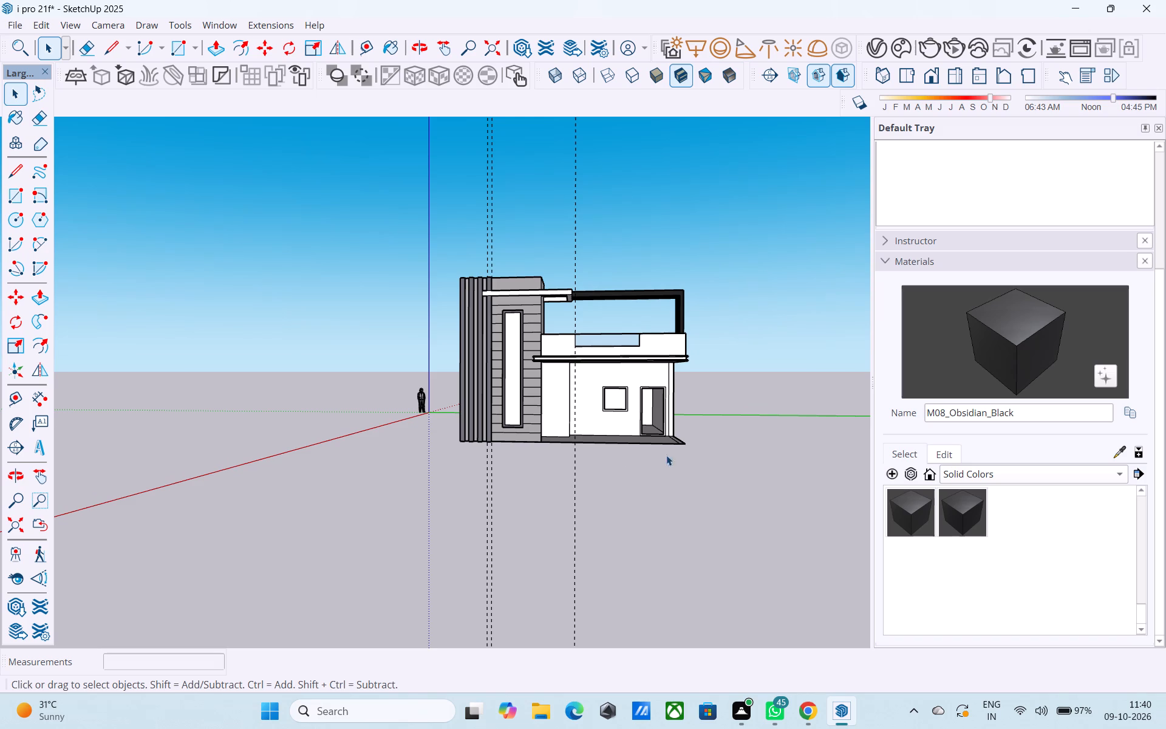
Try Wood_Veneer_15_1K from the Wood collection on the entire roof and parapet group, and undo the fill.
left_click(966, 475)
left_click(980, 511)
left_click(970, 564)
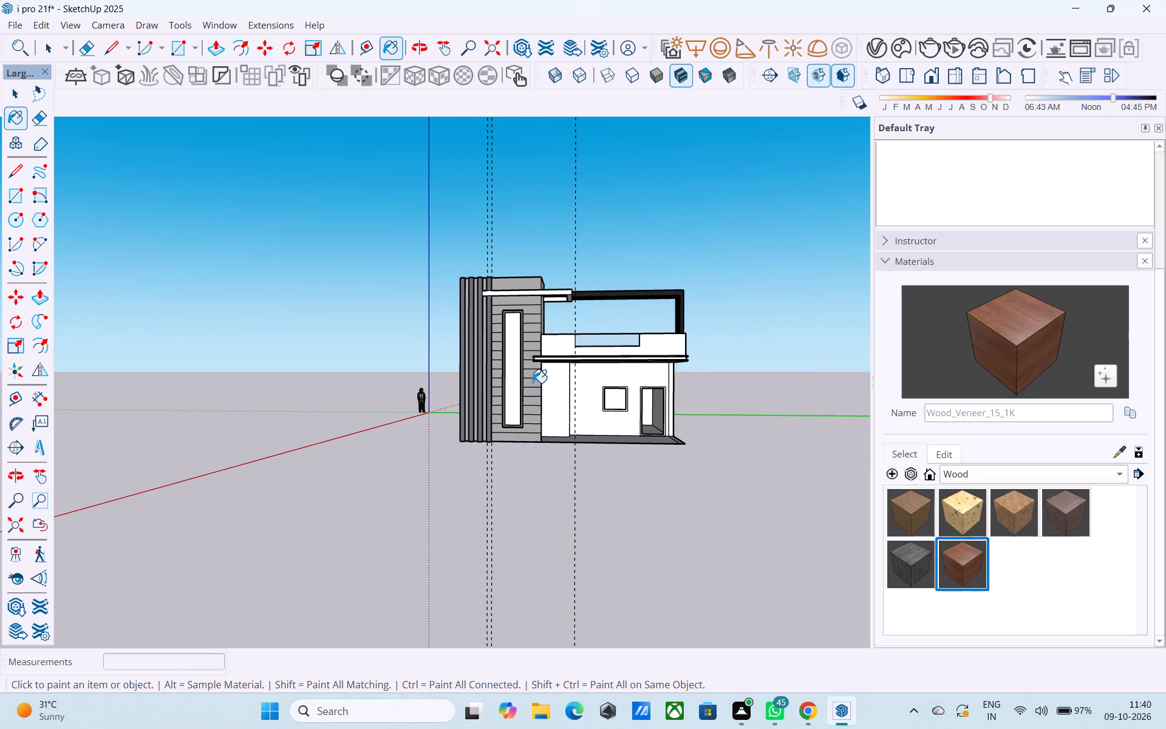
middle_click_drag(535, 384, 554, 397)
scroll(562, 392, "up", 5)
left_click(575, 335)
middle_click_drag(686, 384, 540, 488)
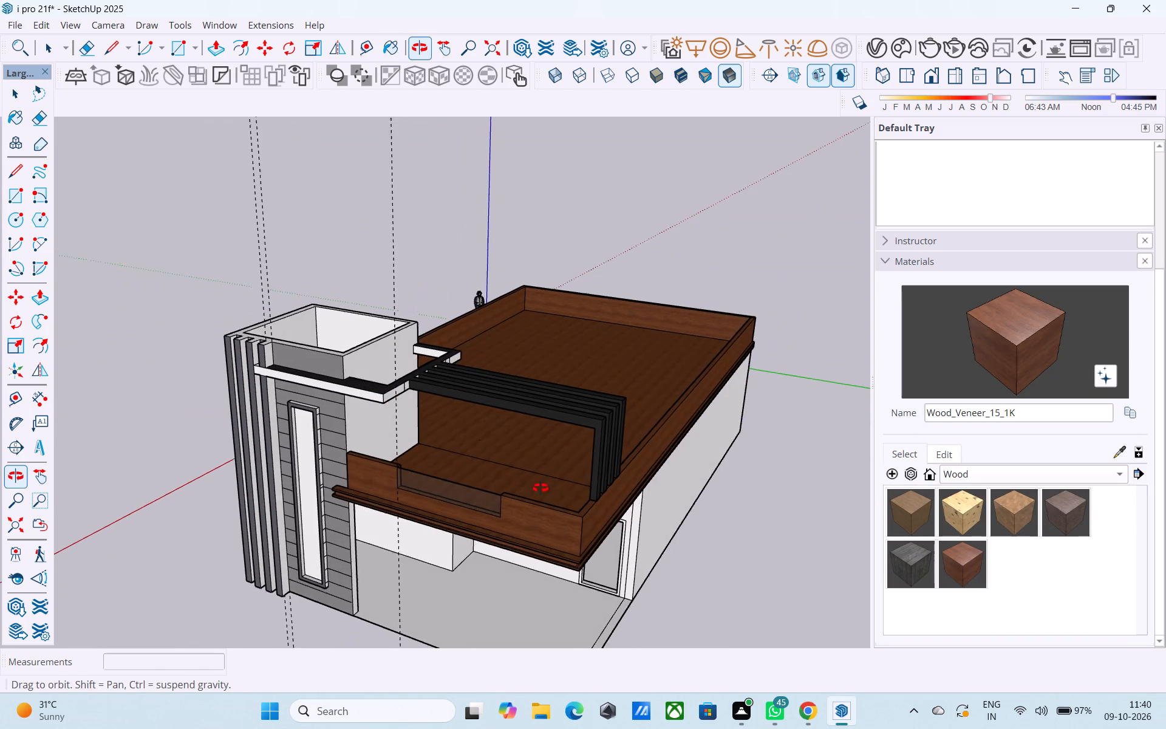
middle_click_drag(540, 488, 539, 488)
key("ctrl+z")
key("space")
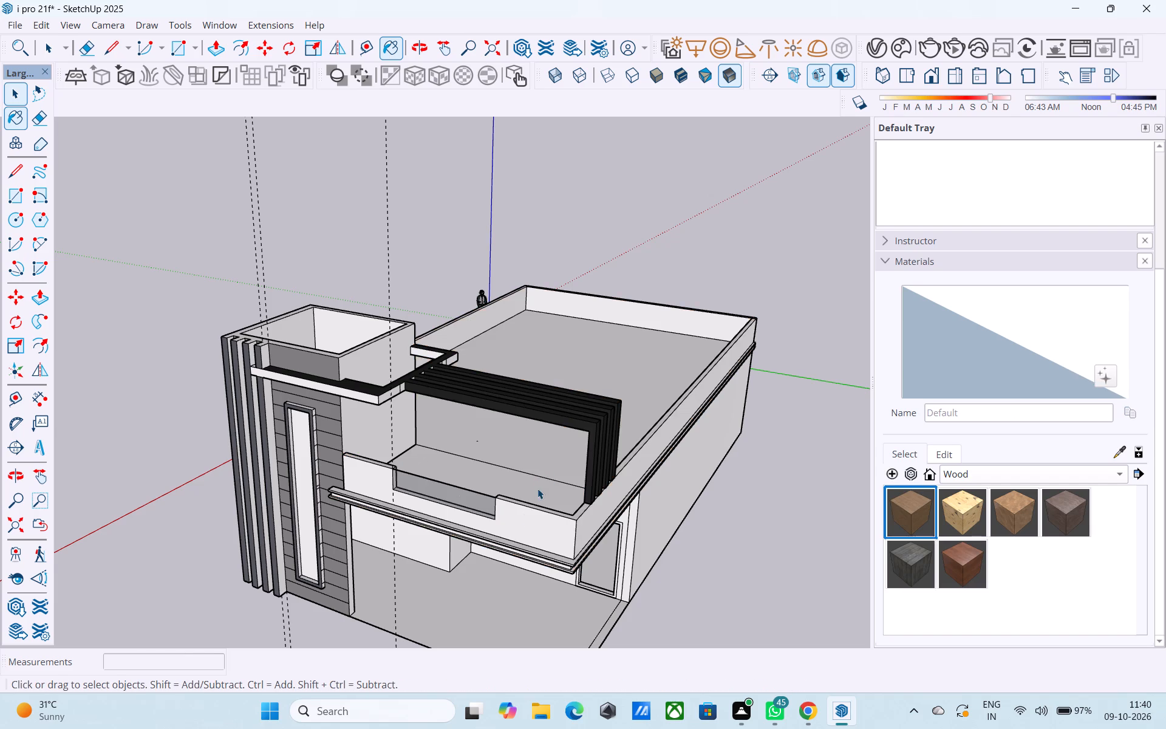
Open the roof group and paint only the front parapet face with Wood_Veneer_15_1K.
double_click(523, 515)
middle_click_drag(471, 516, 530, 479)
left_click(964, 573)
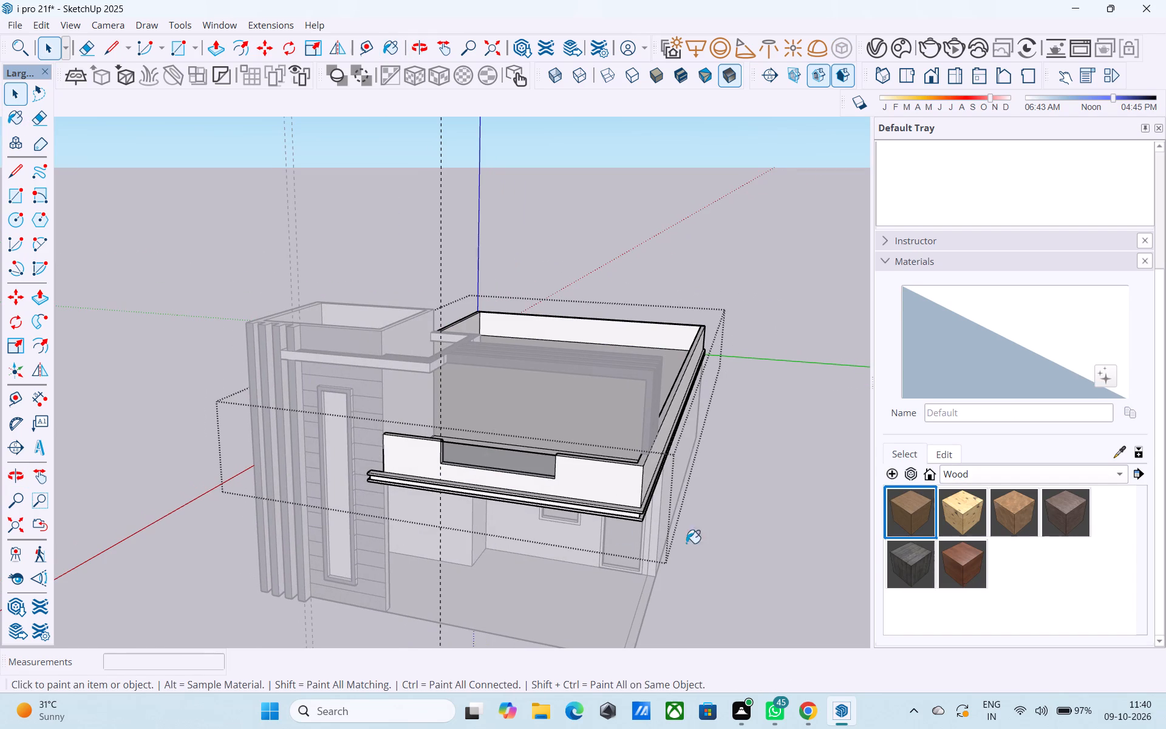
left_click(415, 468)
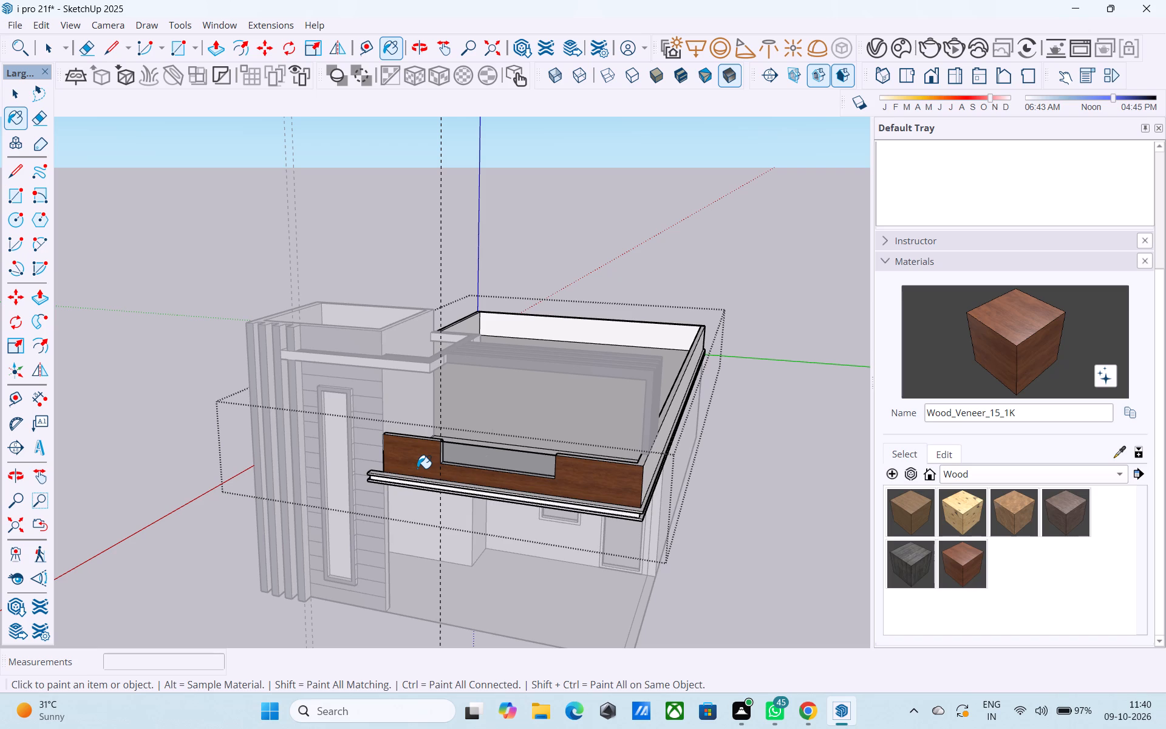
scroll(343, 564, "down", 1)
middle_click_drag(420, 536, 462, 491)
key("space")
left_click(690, 499)
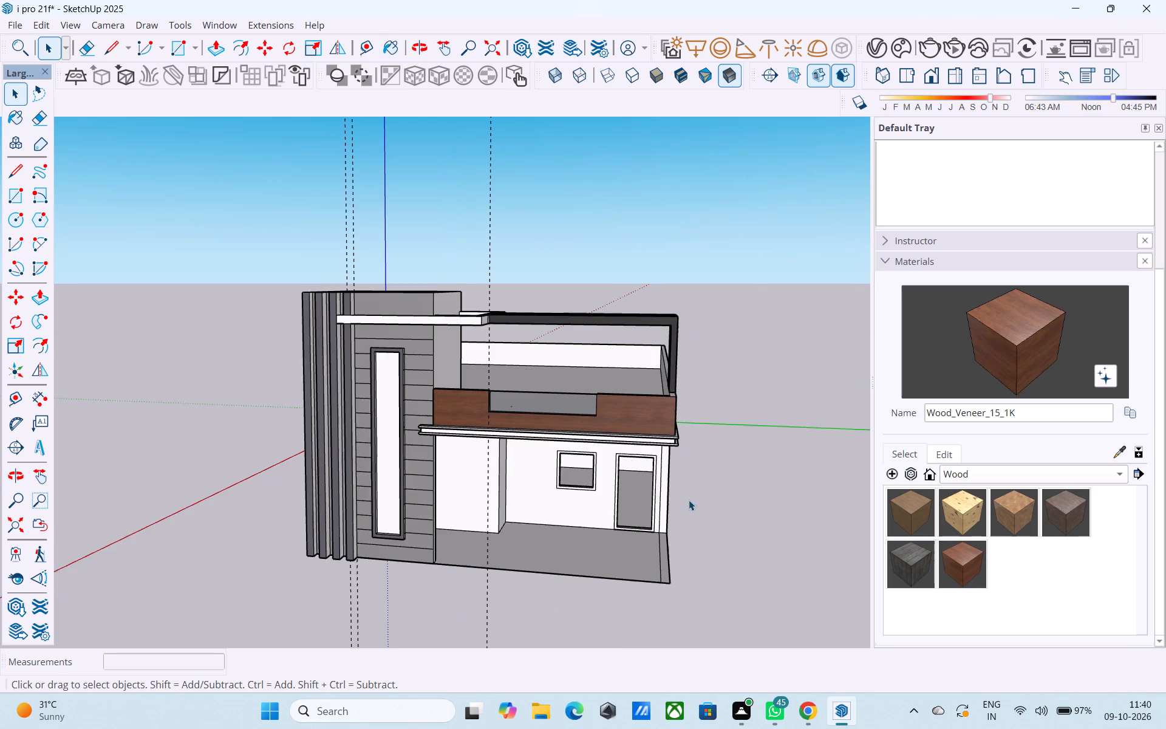
Open the house group and paint the porch wall around the window and door with Wood_Veneer_15_1K.
middle_click_drag(658, 471, 650, 418)
triple_click(549, 459)
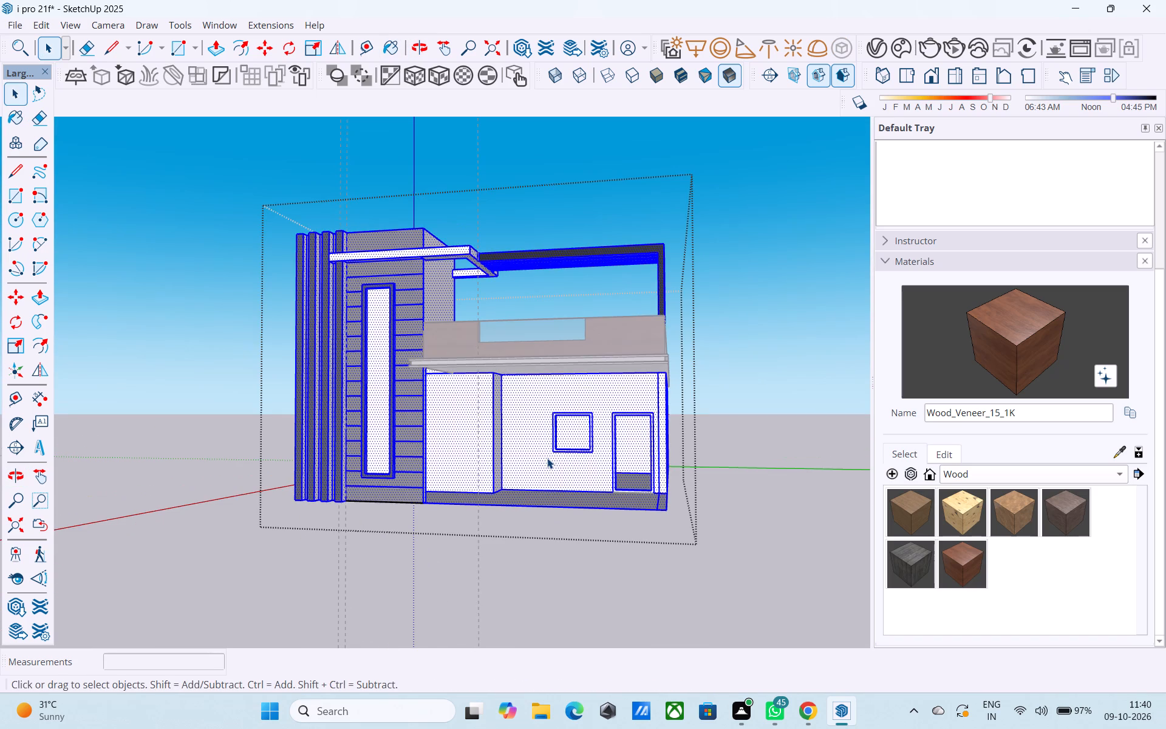
left_click(547, 458)
left_click(547, 456)
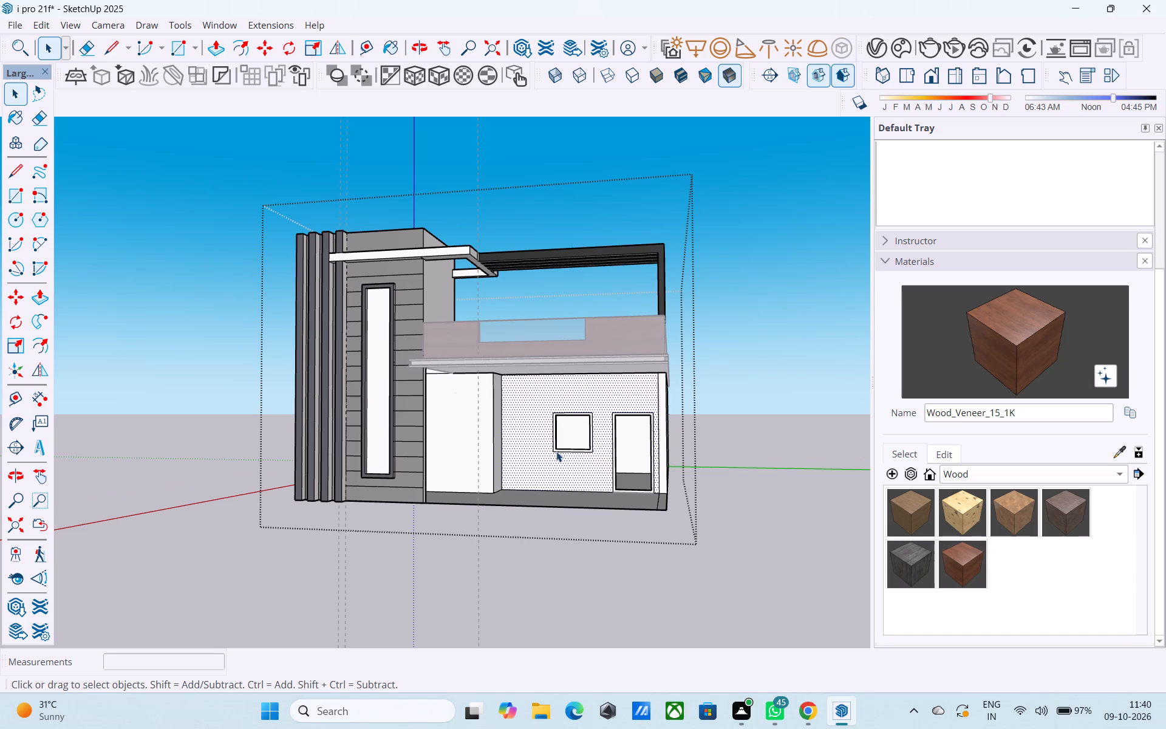
left_click(971, 352)
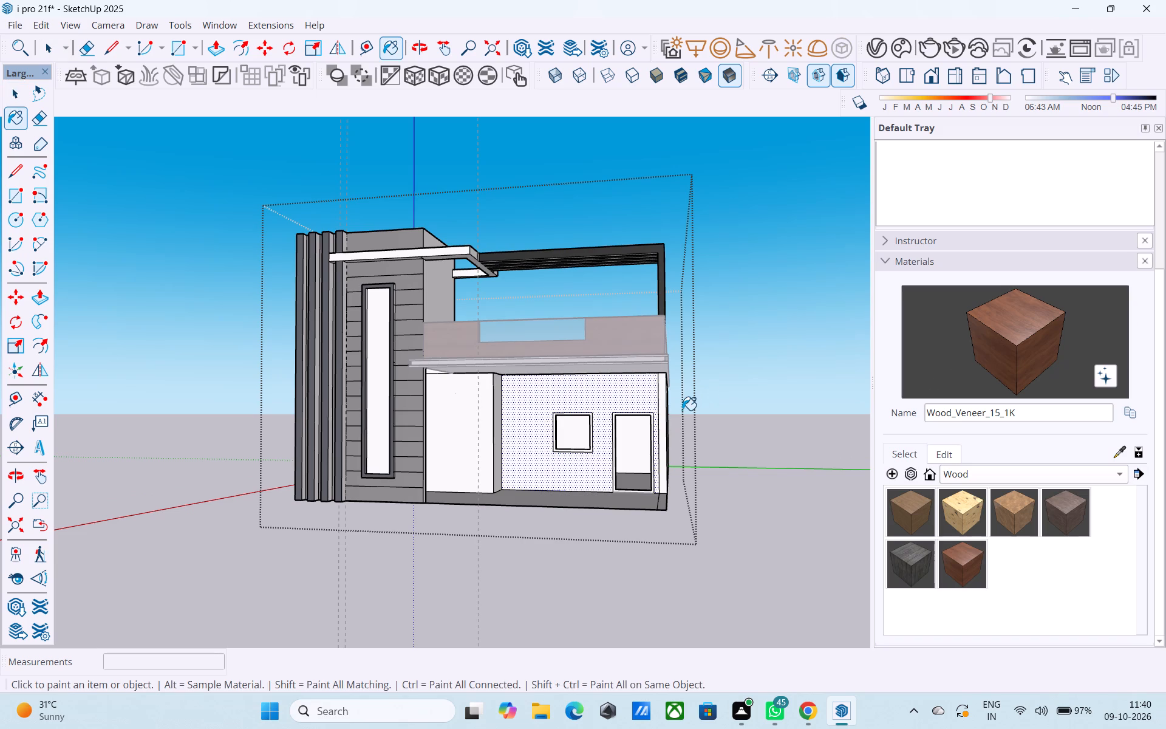
left_click(615, 405)
scroll(601, 458, "down", 2)
middle_click_drag(599, 461, 654, 474)
key("space")
left_click(771, 474)
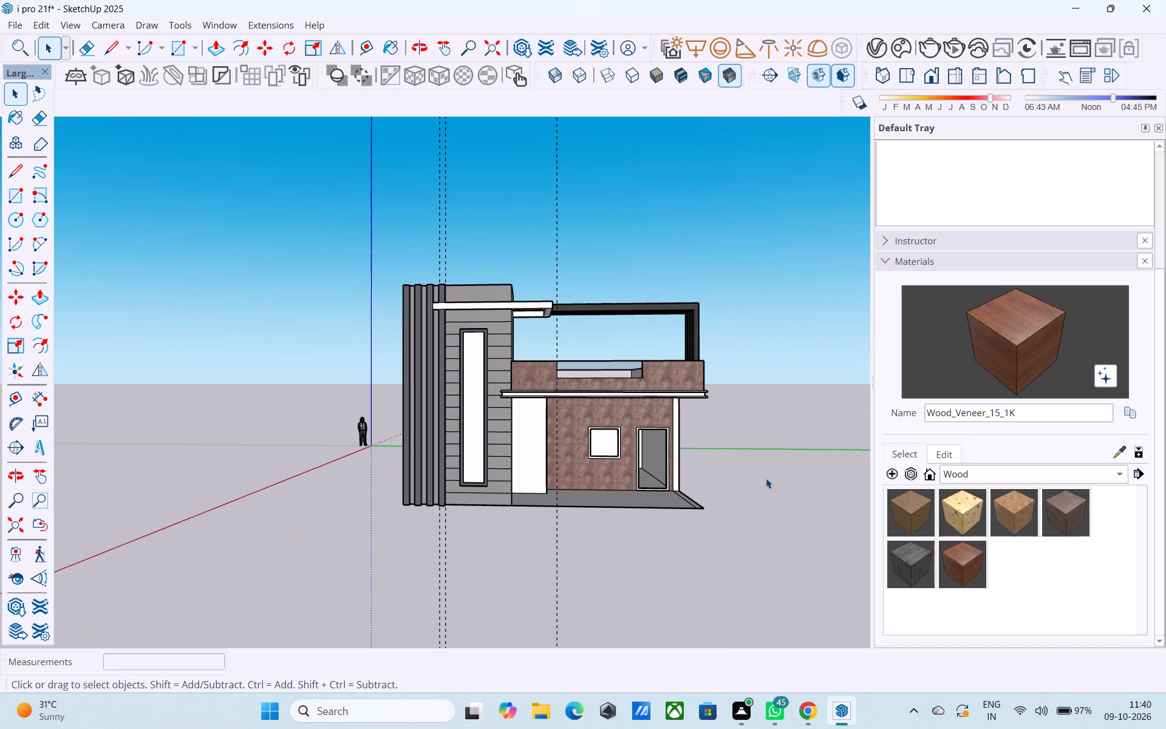
middle_click_drag(765, 479, 725, 521)
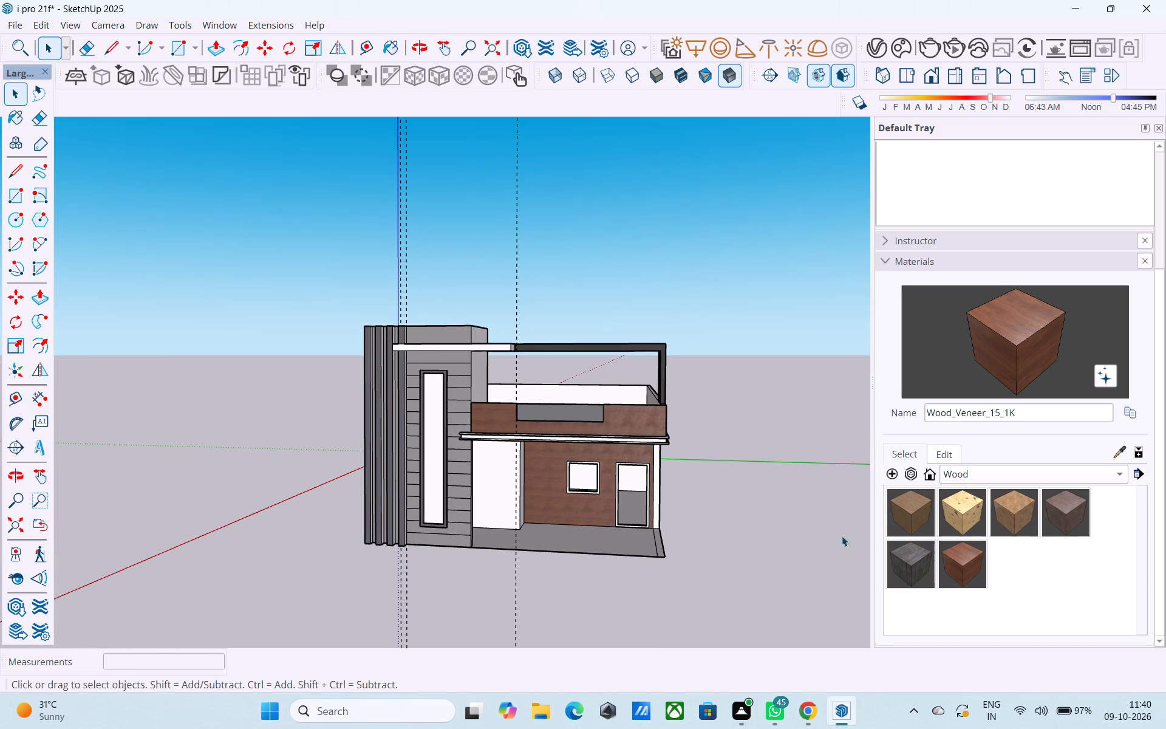
Open the house group and repaint the porch wall around the window and door with C07_Caramel_Shine from Solid Colors.
left_click(960, 474)
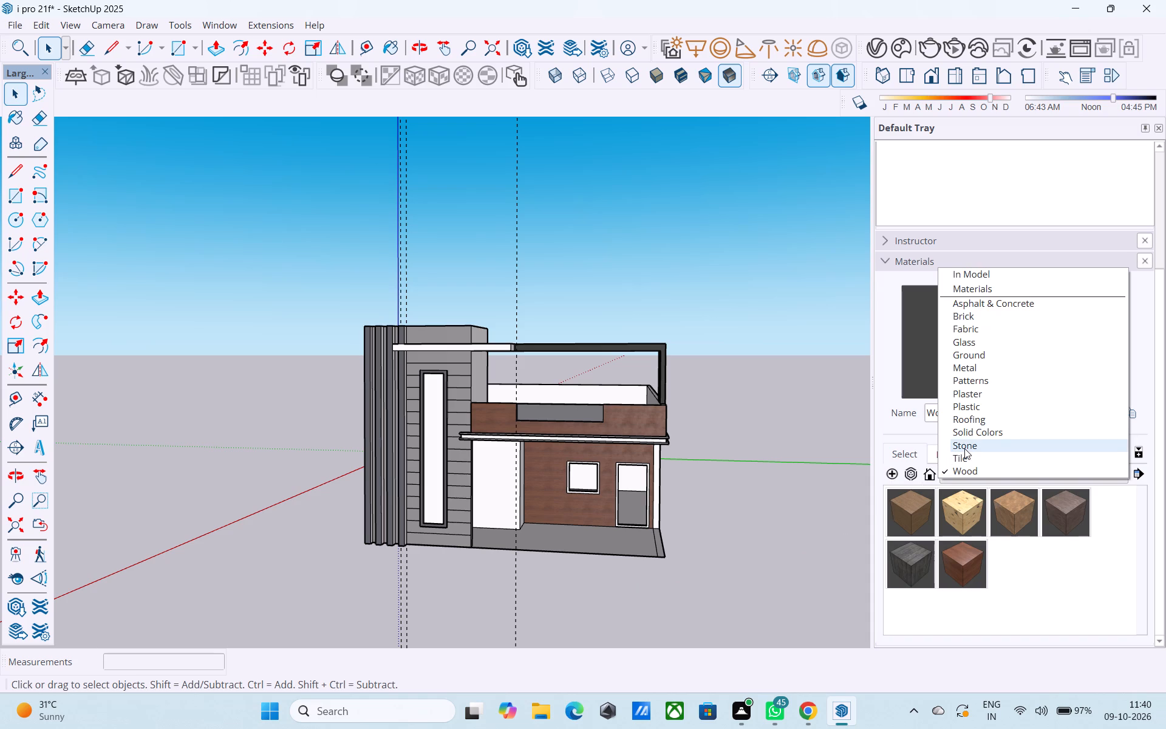
left_click(967, 437)
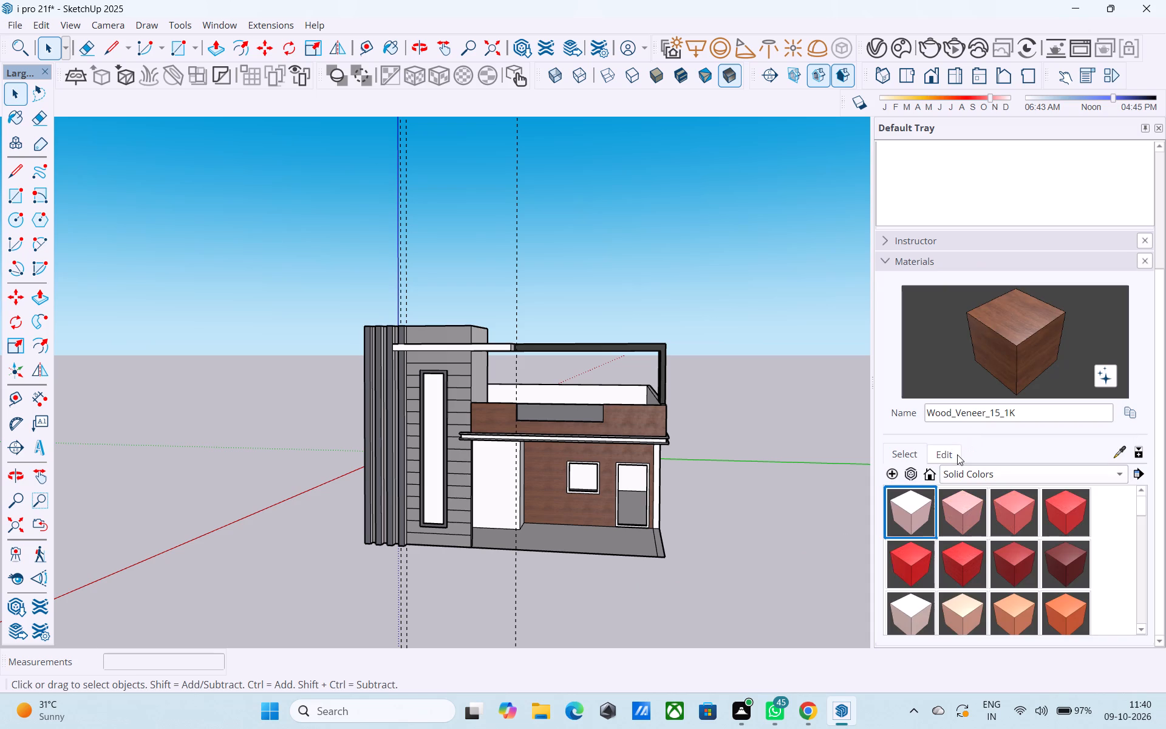
scroll(995, 572, "down", 3)
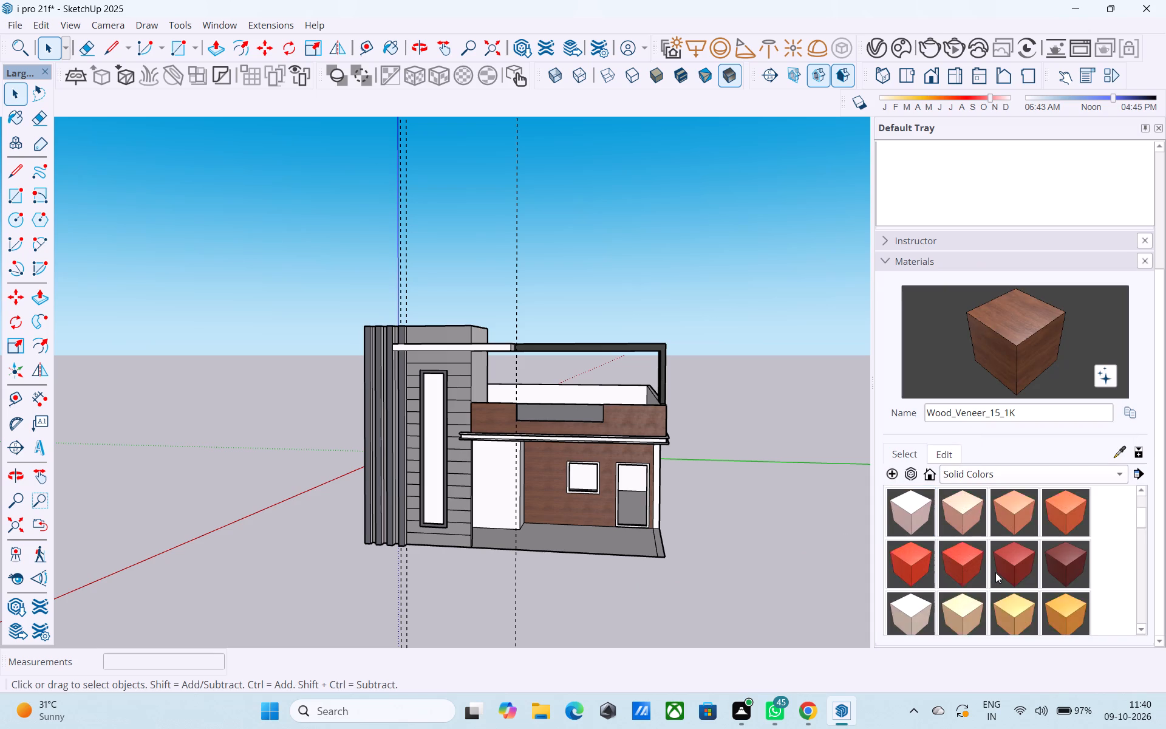
scroll(995, 572, "up", 1)
scroll(995, 572, "down", 2)
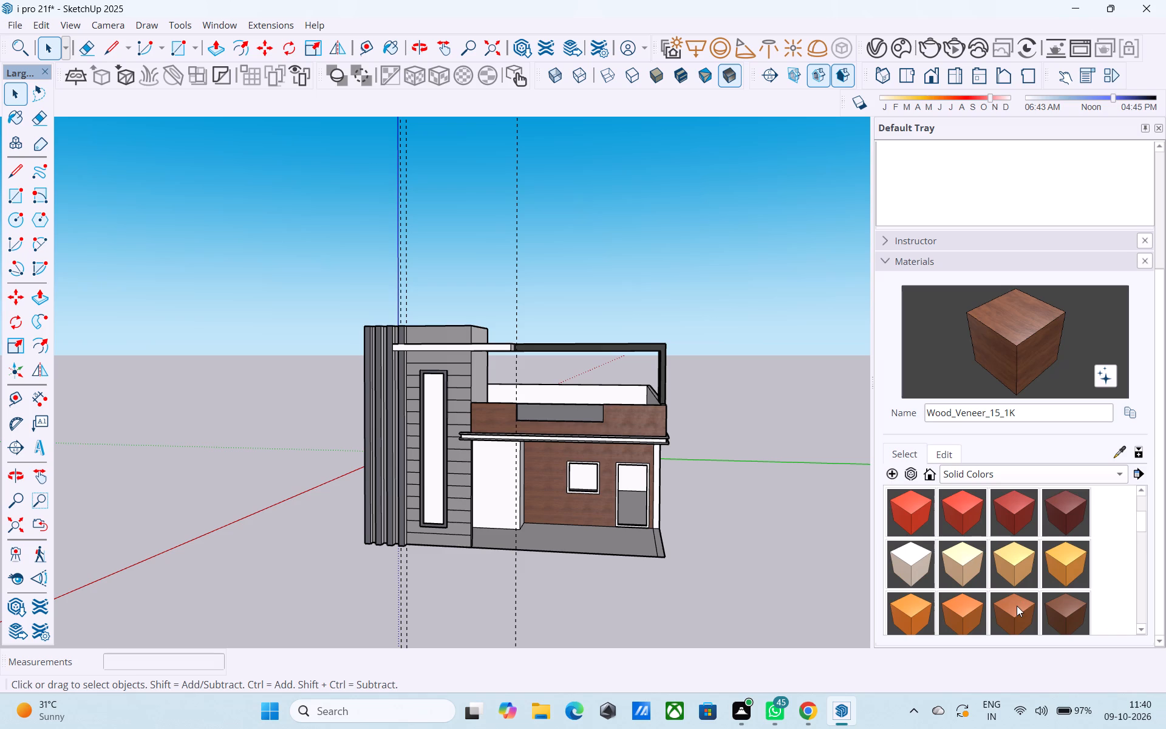
double_click(563, 498)
left_click(562, 498)
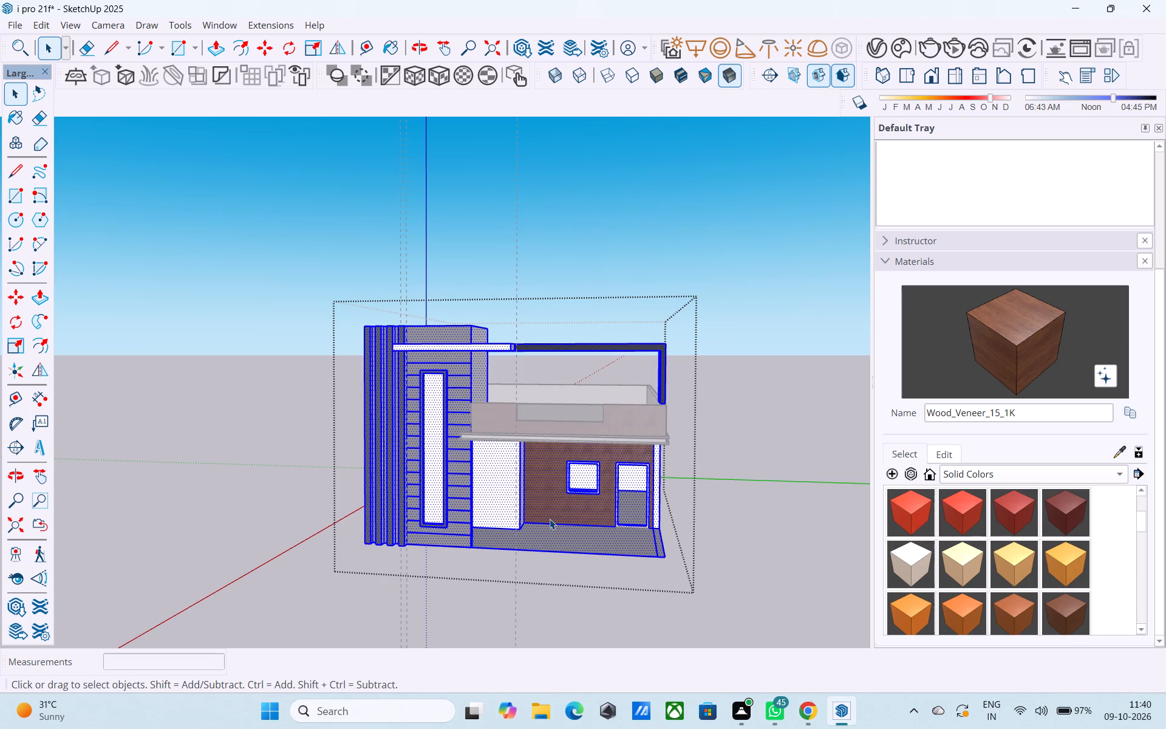
left_click(550, 519)
left_click(1018, 609)
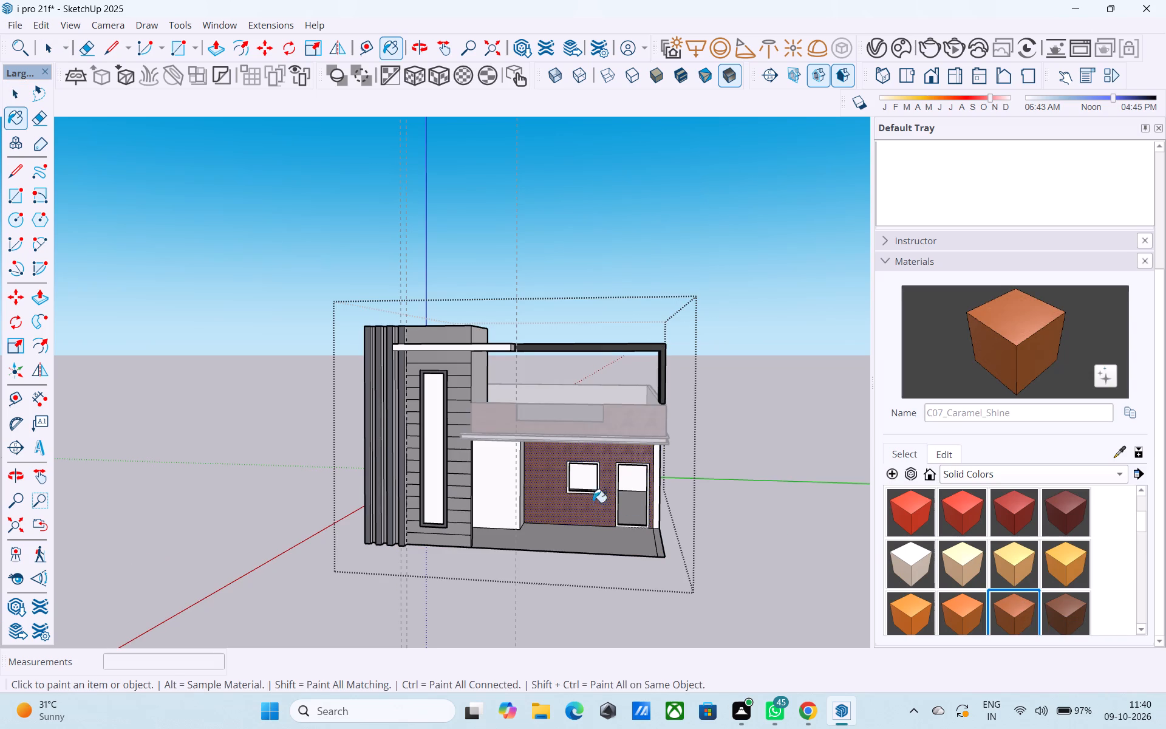
left_click(549, 492)
middle_click_drag(589, 481, 595, 427)
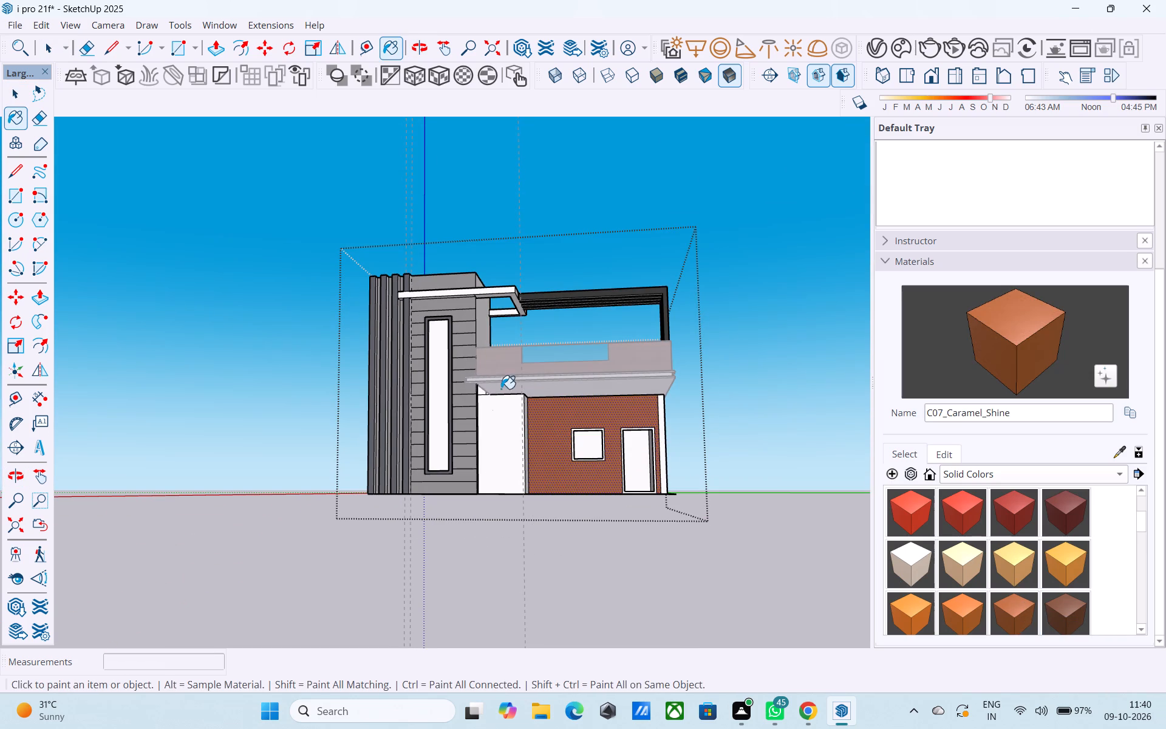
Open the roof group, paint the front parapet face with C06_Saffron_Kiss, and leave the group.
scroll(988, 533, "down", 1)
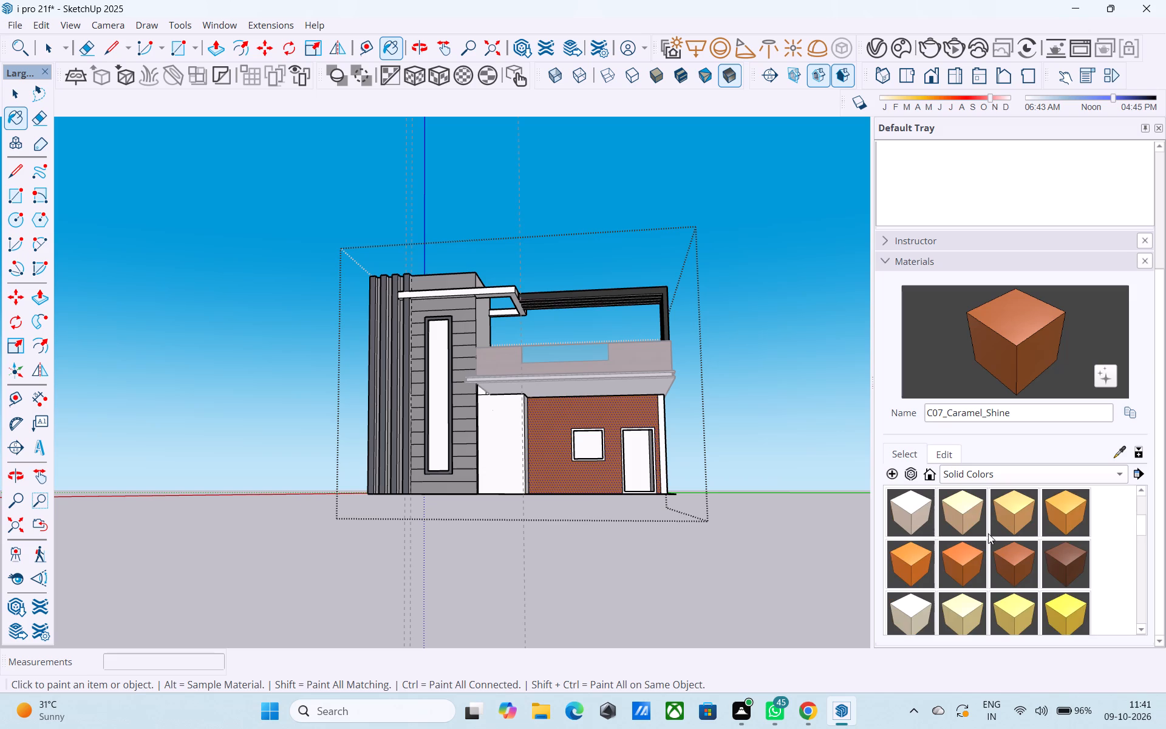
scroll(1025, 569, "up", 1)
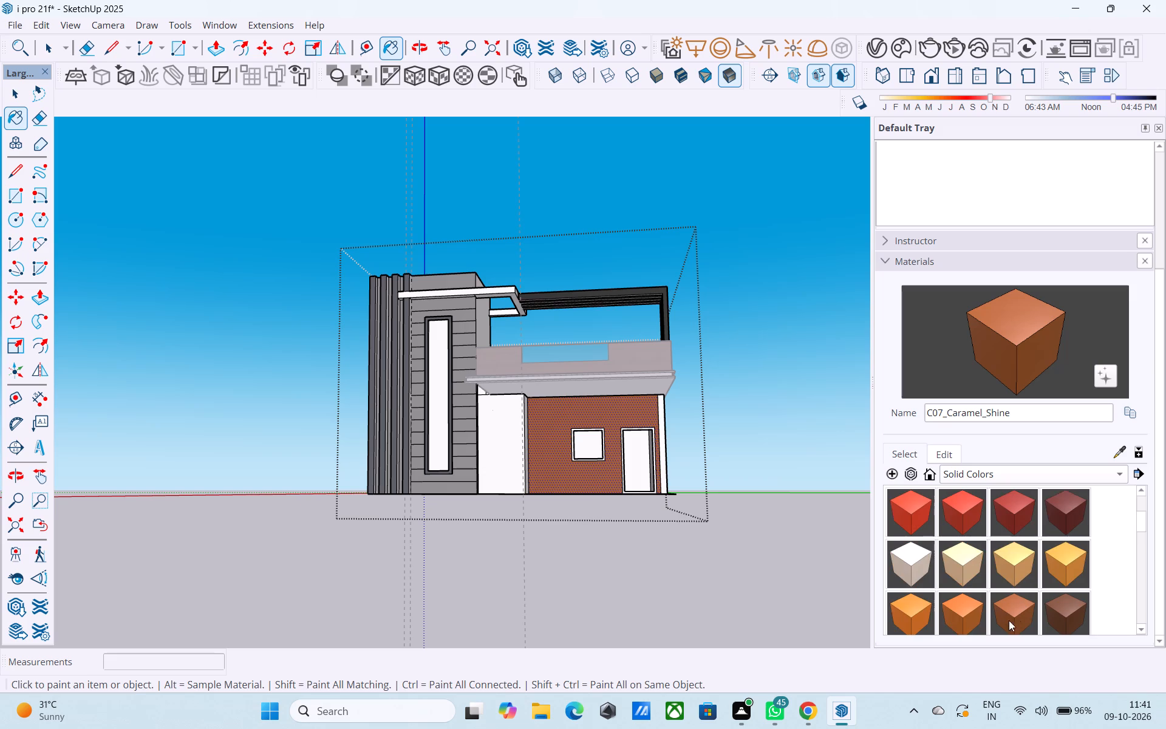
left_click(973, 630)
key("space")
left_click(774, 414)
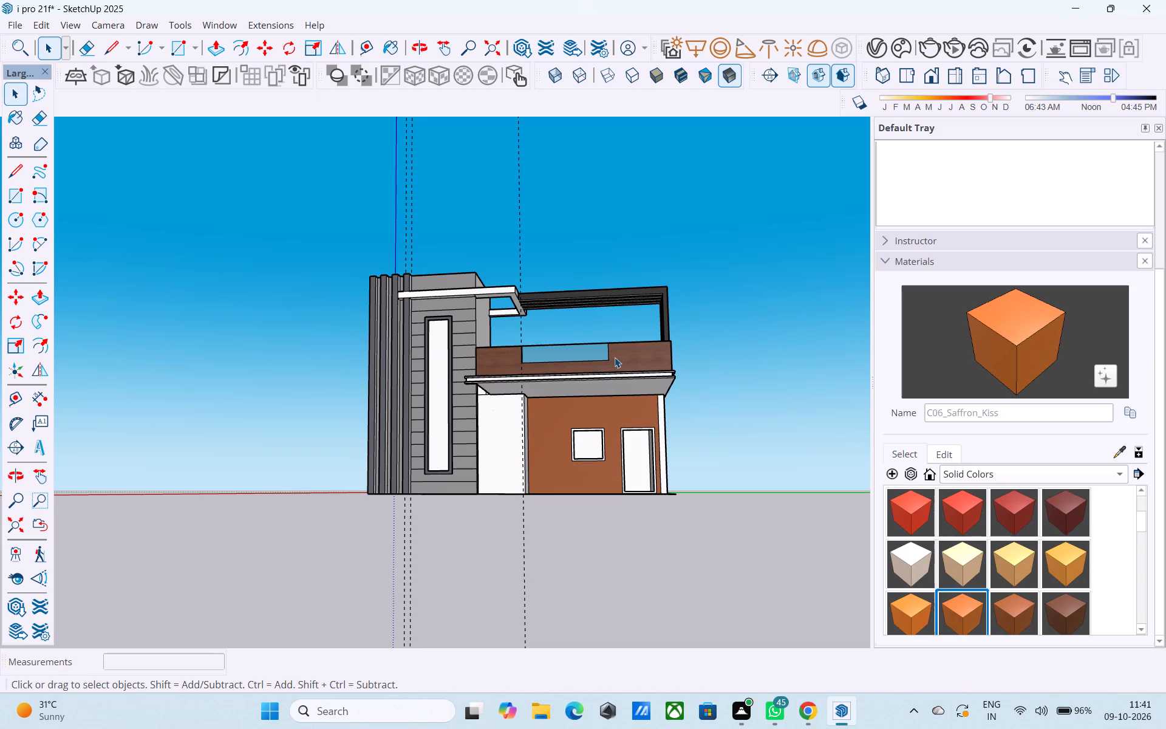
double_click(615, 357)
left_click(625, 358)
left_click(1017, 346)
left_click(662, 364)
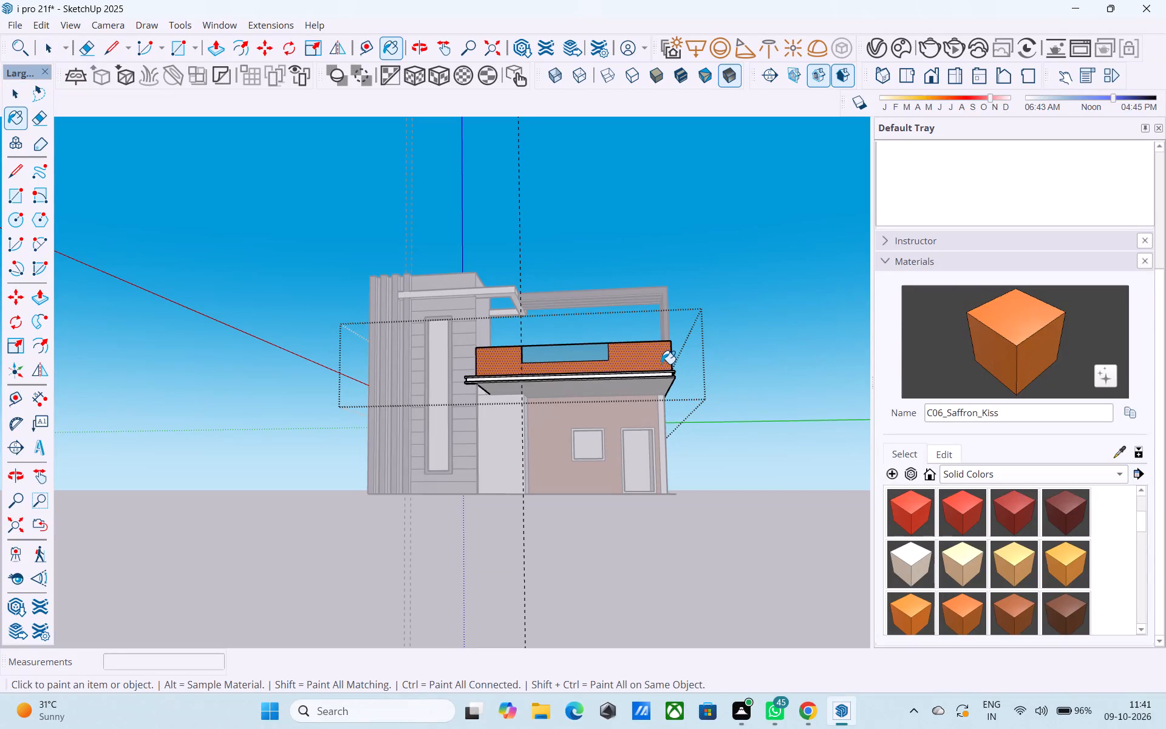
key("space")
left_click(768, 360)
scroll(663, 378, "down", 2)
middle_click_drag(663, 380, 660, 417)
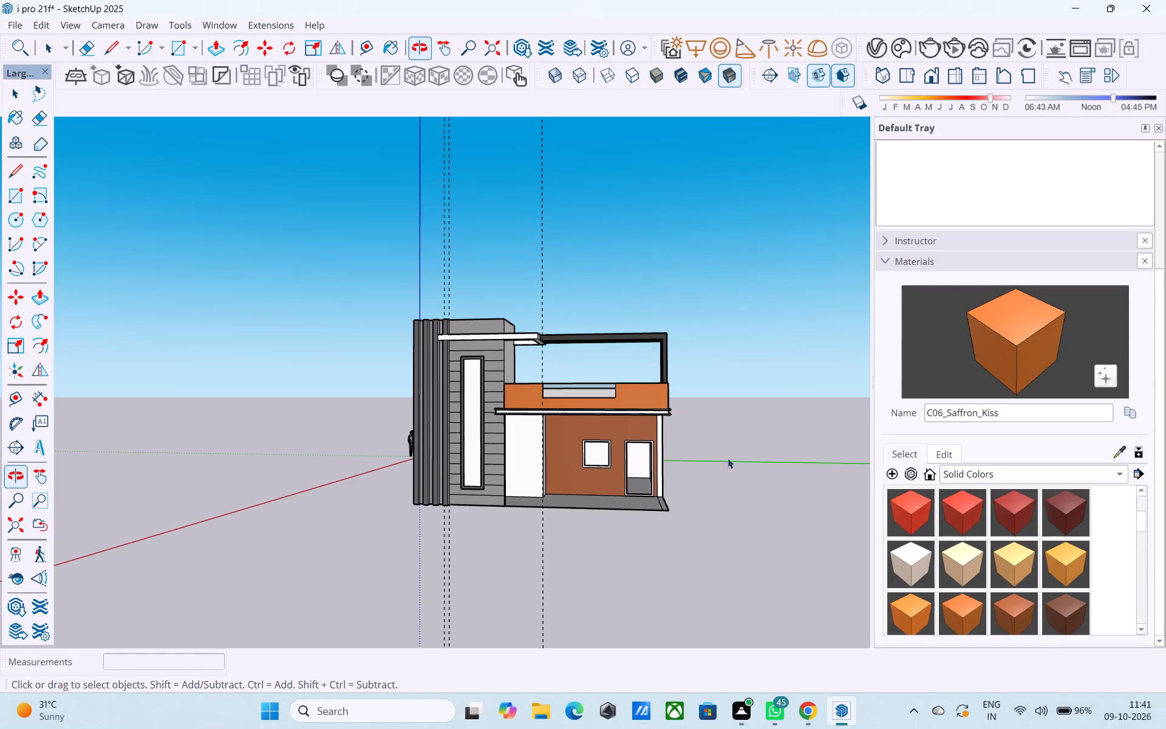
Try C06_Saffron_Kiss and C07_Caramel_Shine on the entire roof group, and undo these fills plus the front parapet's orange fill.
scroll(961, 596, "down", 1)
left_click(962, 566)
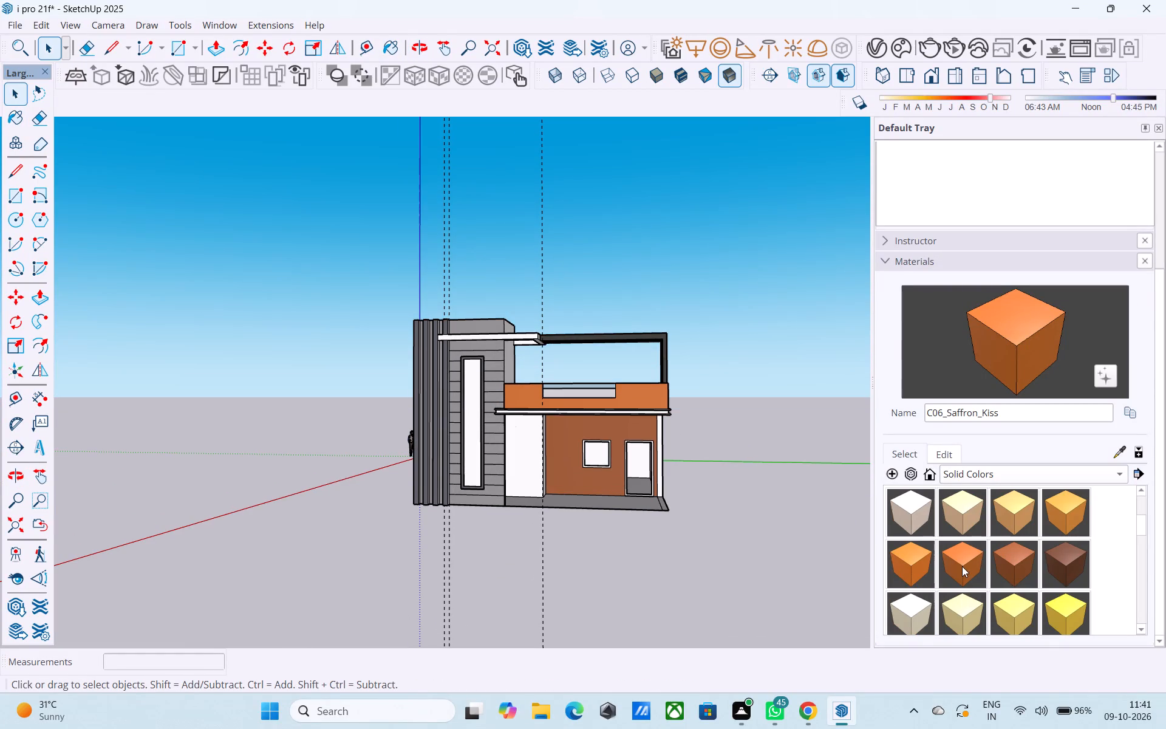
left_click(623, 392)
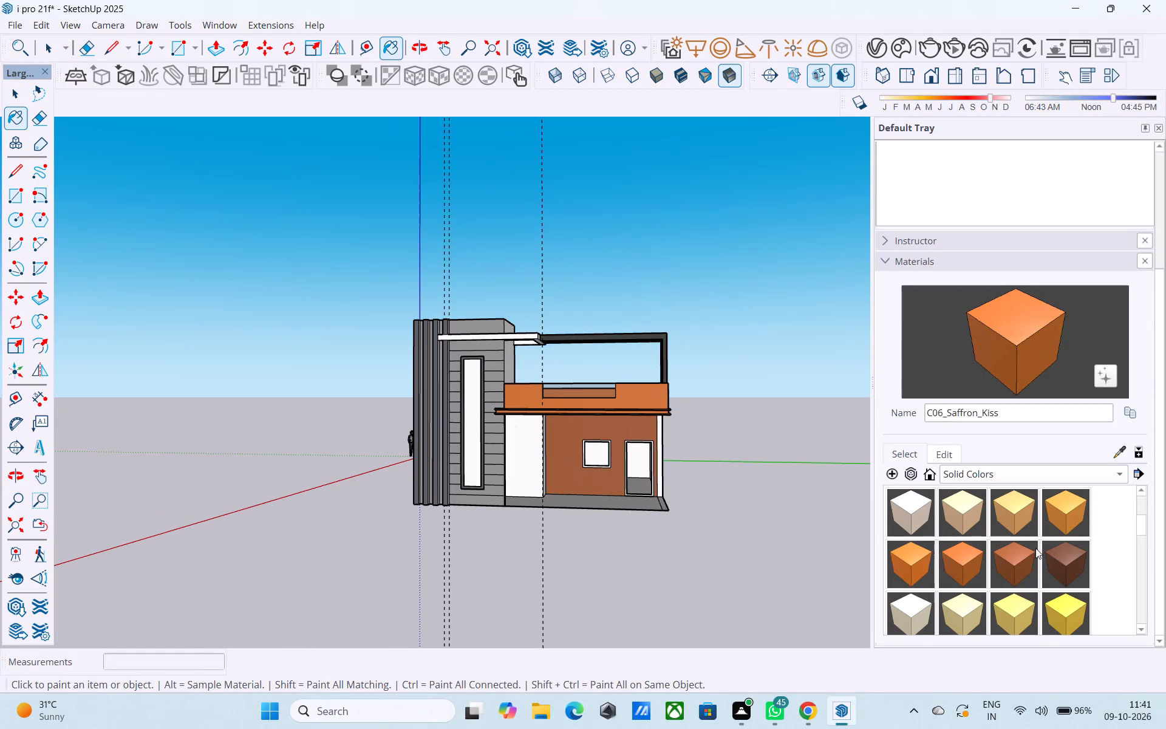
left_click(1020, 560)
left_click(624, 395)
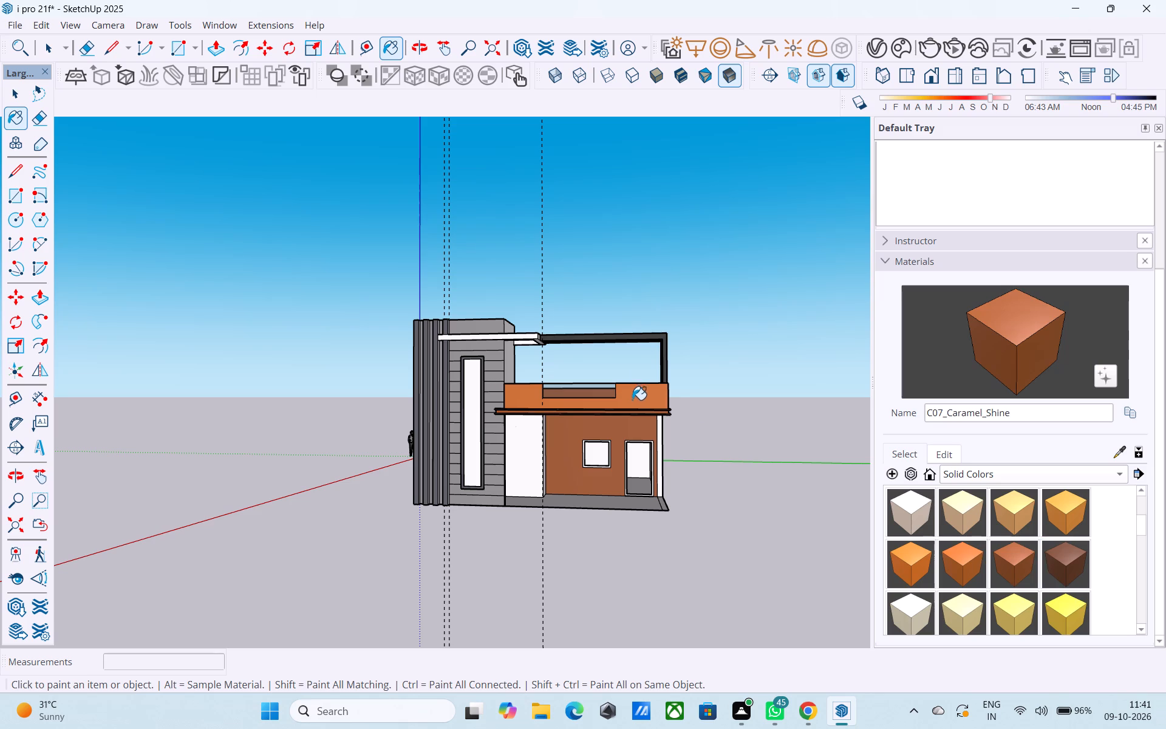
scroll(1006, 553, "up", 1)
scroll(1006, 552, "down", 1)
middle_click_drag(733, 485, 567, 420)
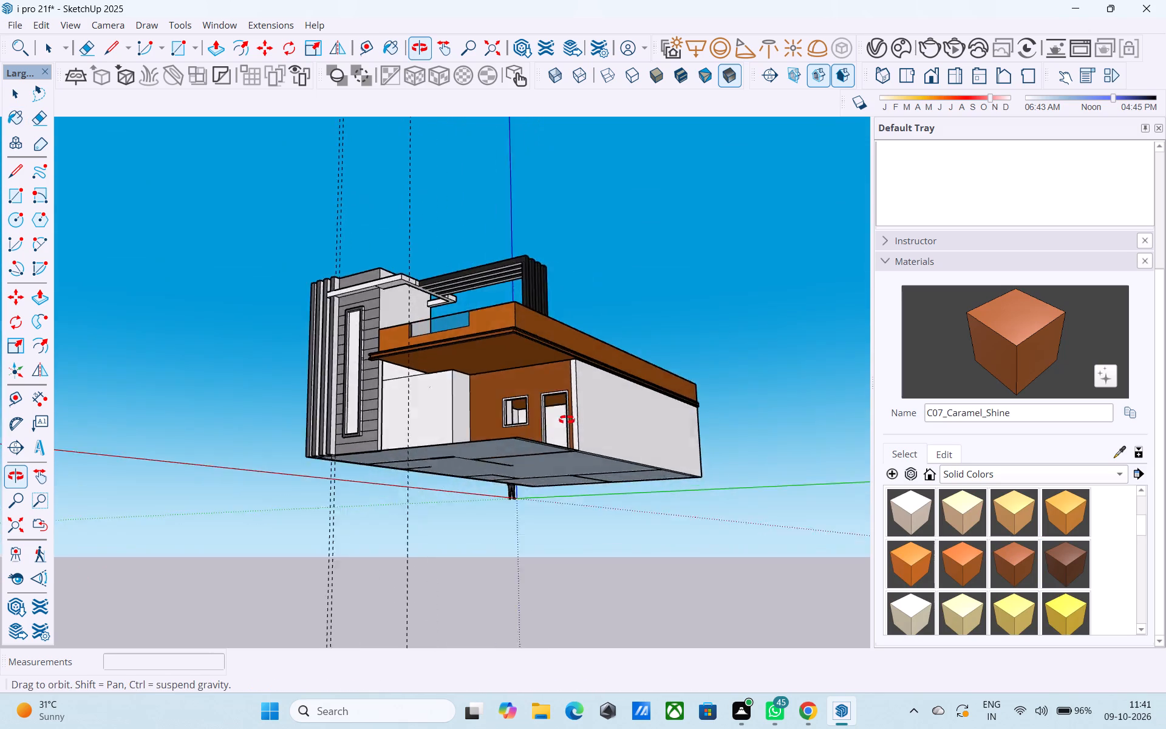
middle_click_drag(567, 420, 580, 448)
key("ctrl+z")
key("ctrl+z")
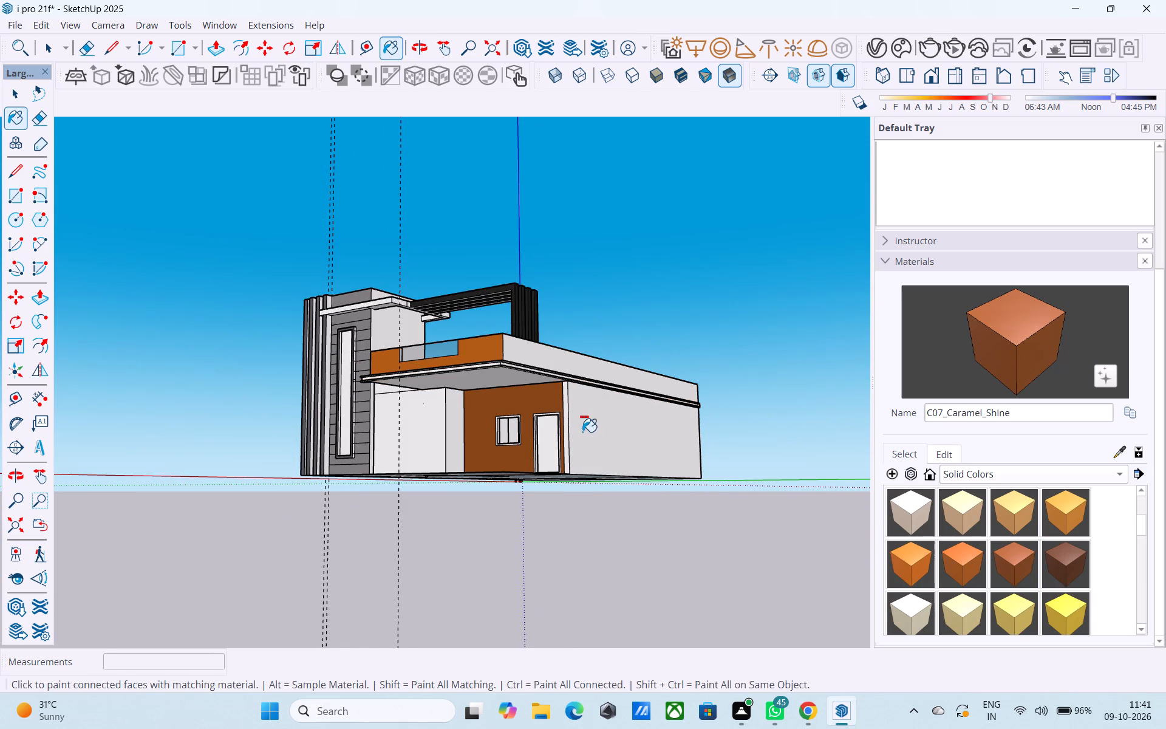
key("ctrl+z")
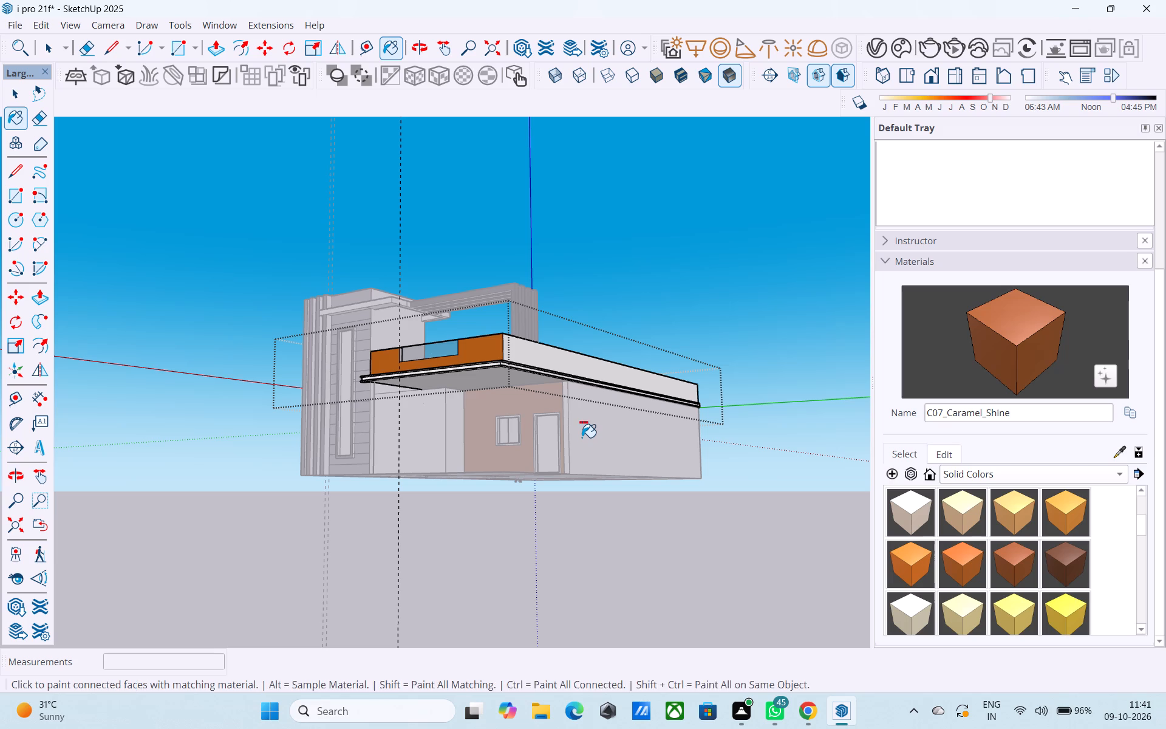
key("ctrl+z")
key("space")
Paint the front parapet face in the roof group with C07_Caramel_Shine and leave the group.
middle_click_drag(486, 402, 491, 402)
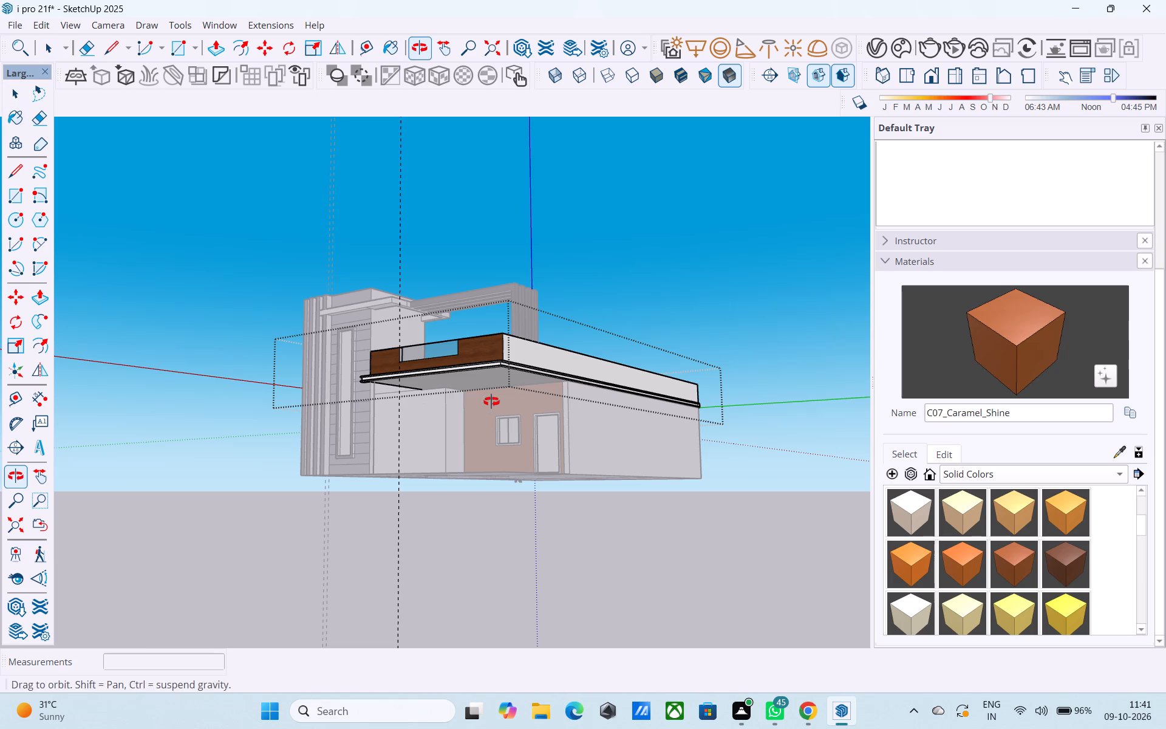
middle_click_drag(491, 402, 530, 408)
left_click(532, 357)
left_click(1031, 337)
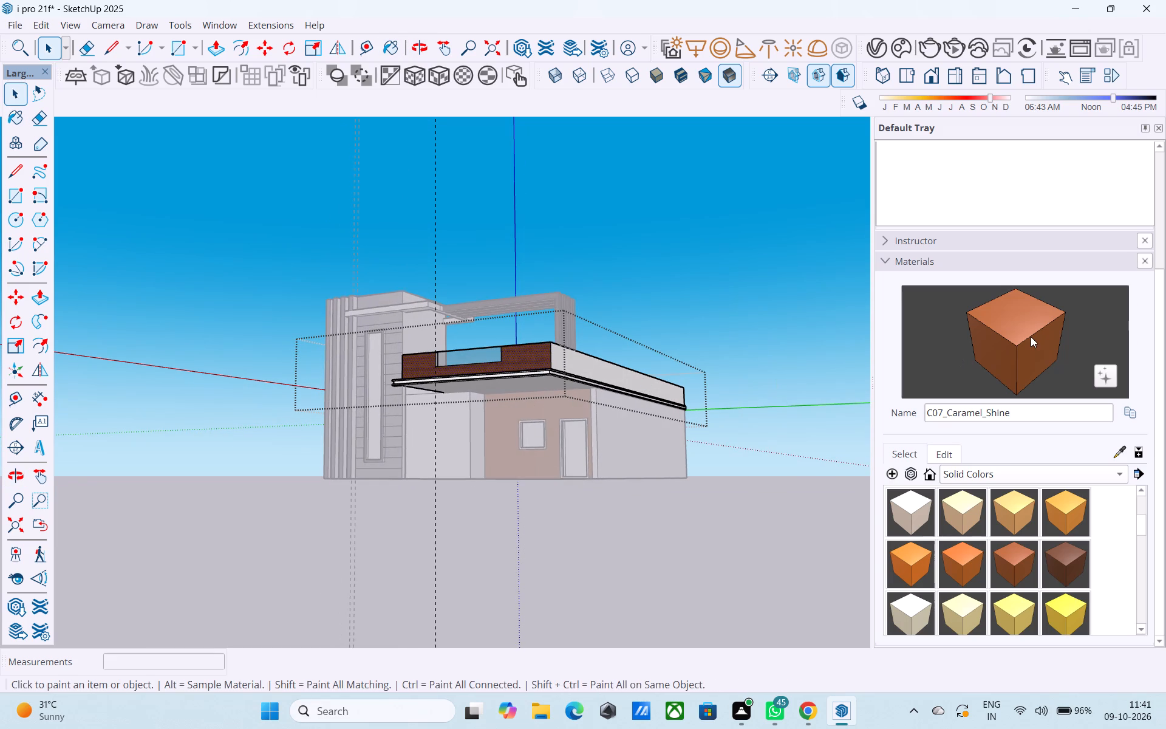
left_click(524, 363)
scroll(535, 384, "down", 2)
key("space")
left_click(647, 333)
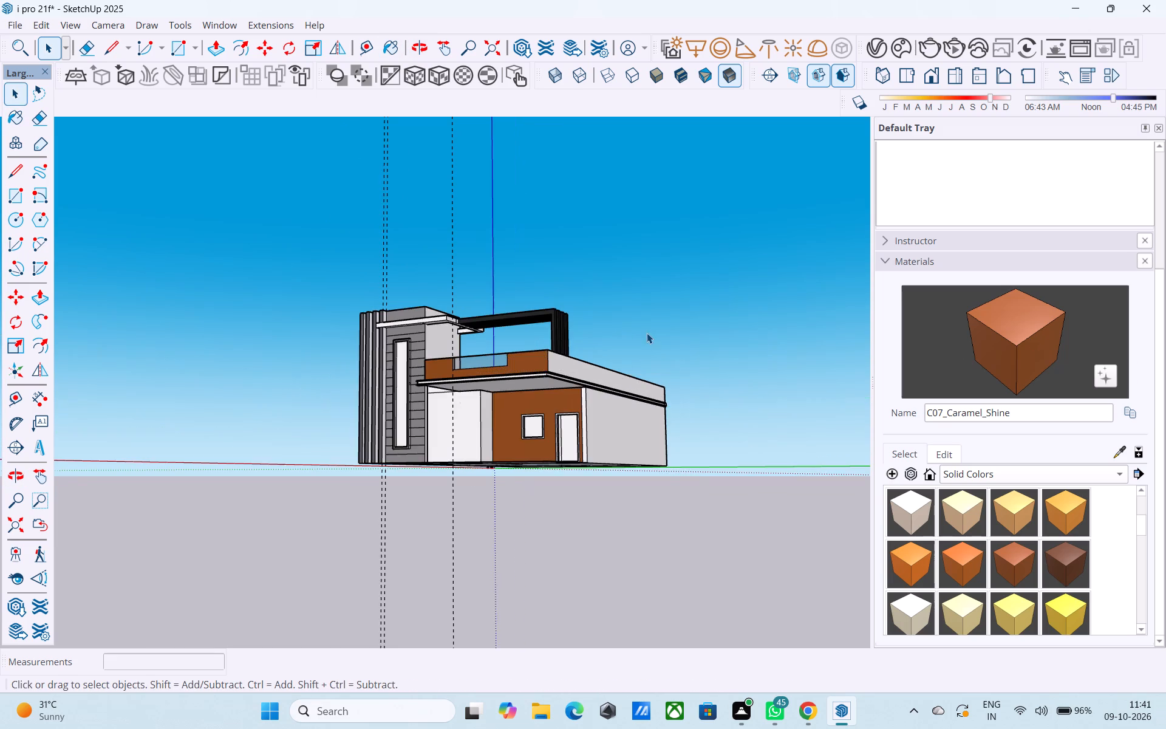
Save the model and purge its unused items.
middle_click_drag(568, 360, 686, 351)
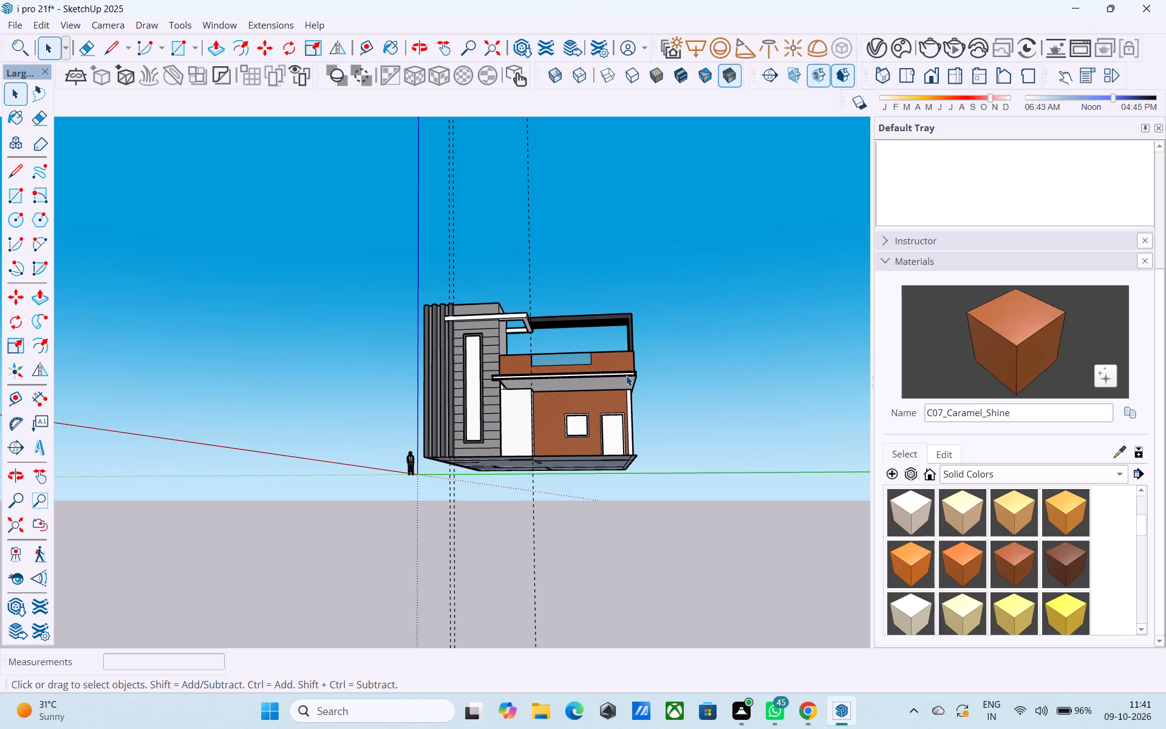
middle_click_drag(591, 389, 626, 467)
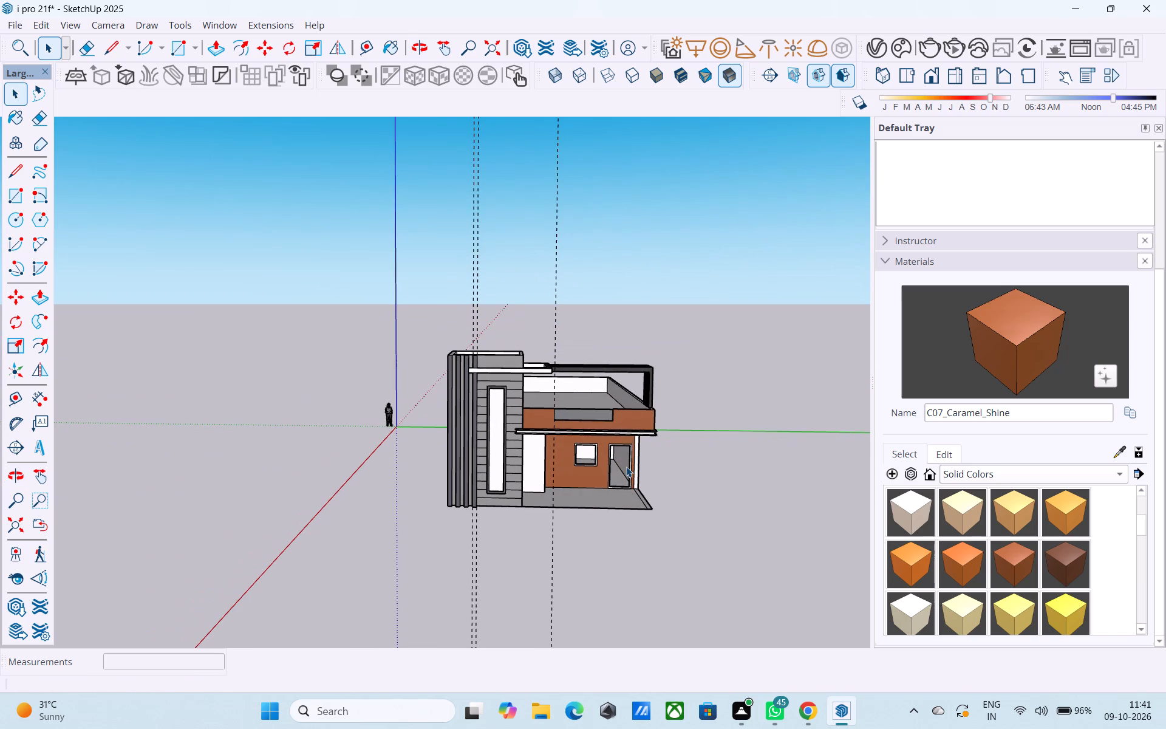
key("ctrl+s")
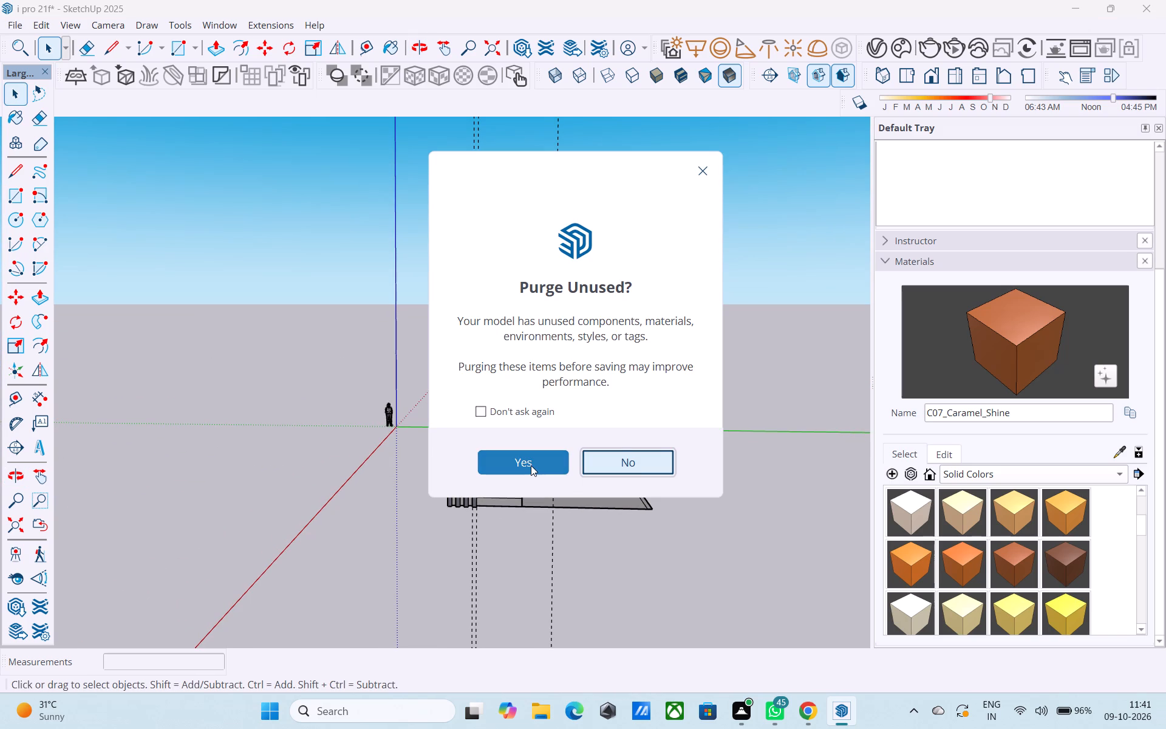
left_click(531, 465)
Examine the repainted house from the front, the side and above.
middle_click_drag(535, 492, 531, 460)
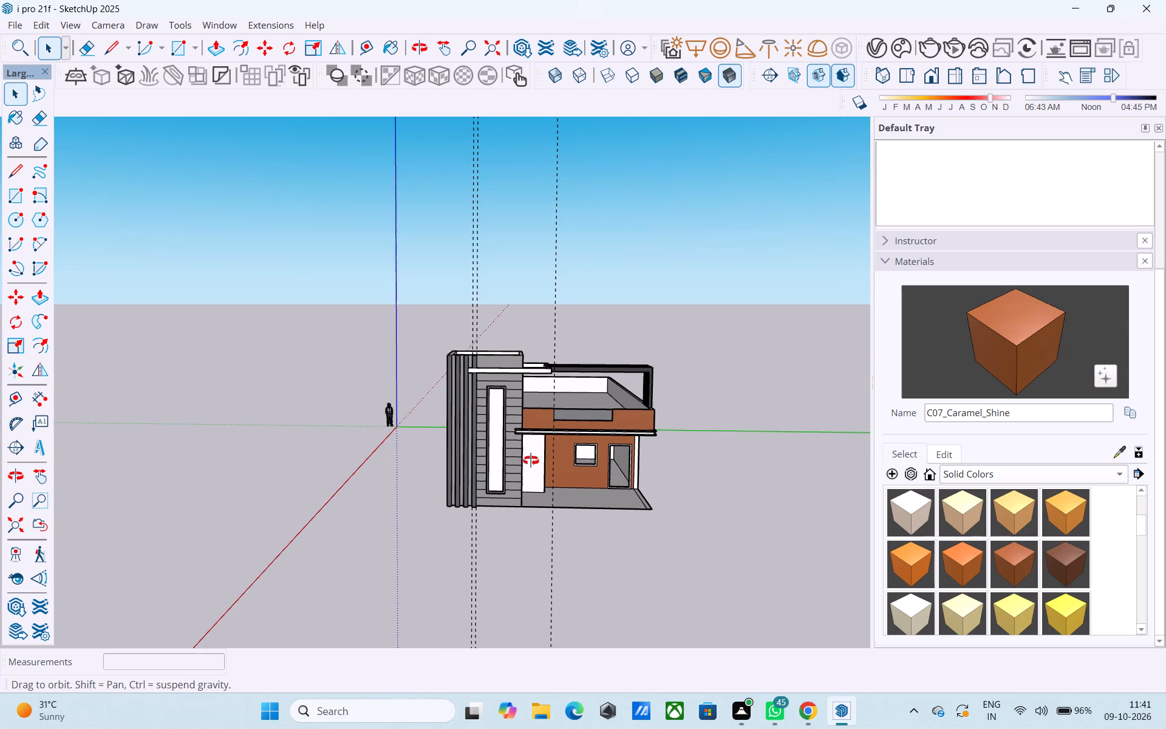
middle_click_drag(531, 460, 533, 454)
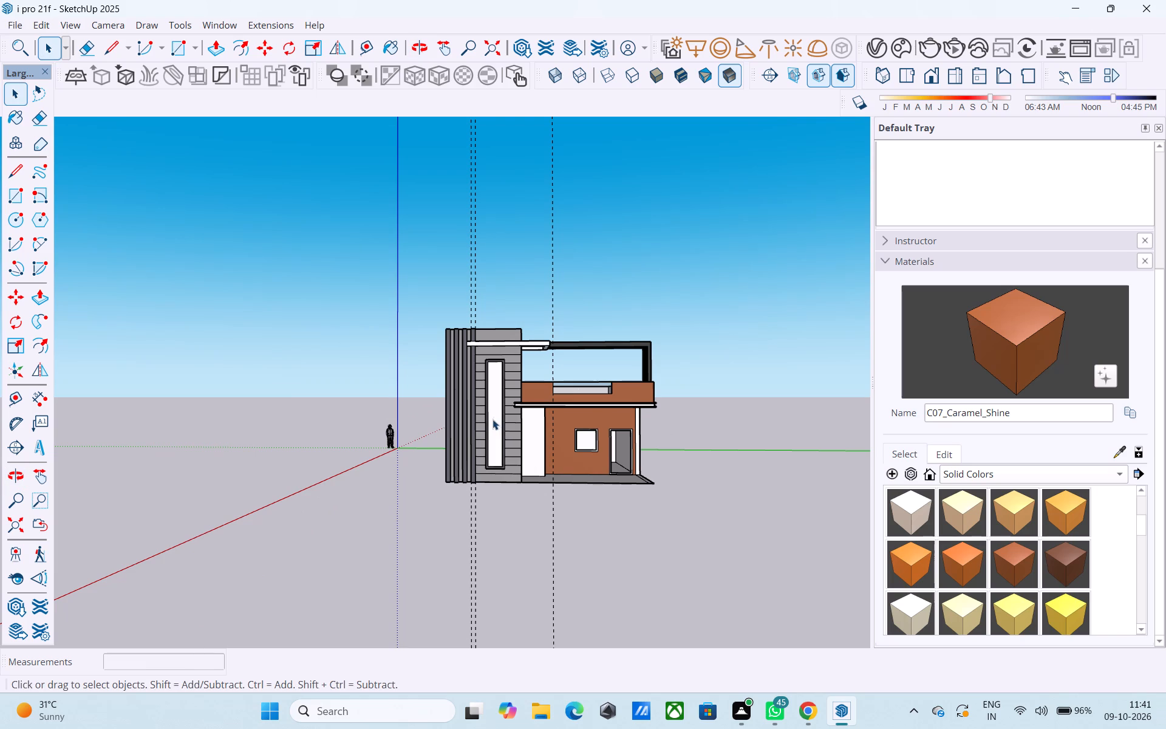
middle_click_drag(493, 417, 484, 478)
scroll(485, 482, "up", 3)
middle_click_drag(486, 478, 347, 491)
middle_click_drag(397, 481, 315, 510)
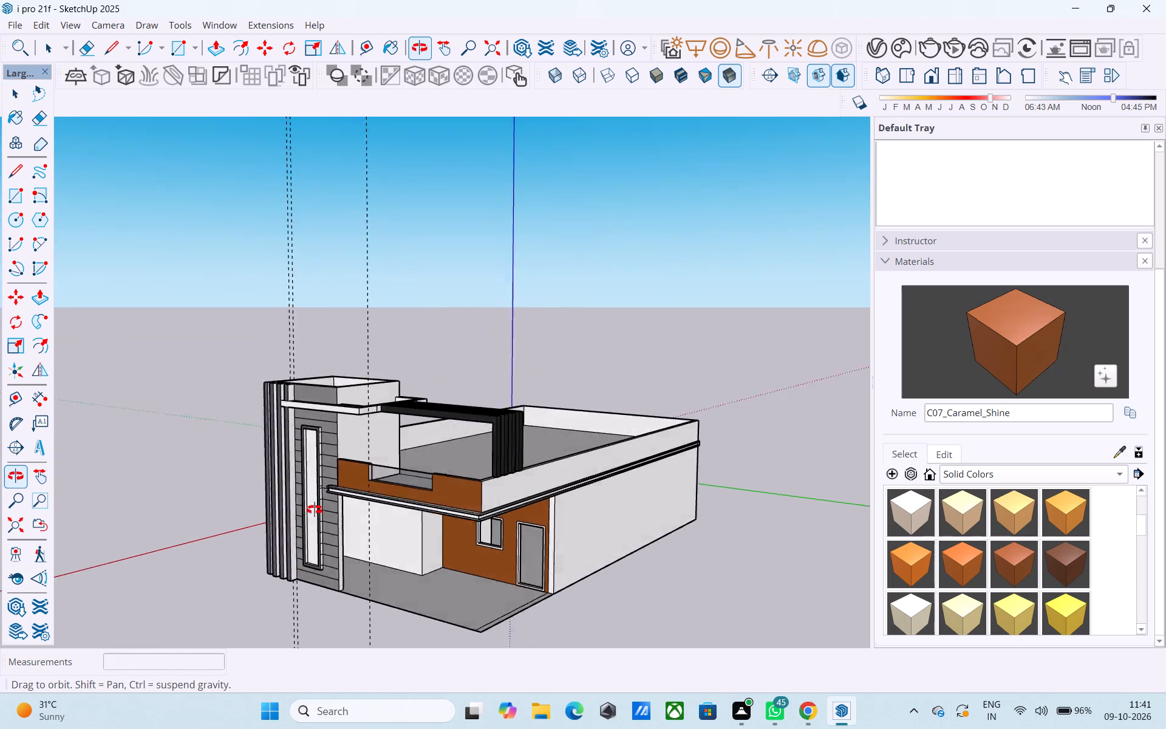
middle_click_drag(315, 510, 208, 552)
middle_click_drag(290, 499, 273, 714)
middle_click_drag(378, 478, 631, 379)
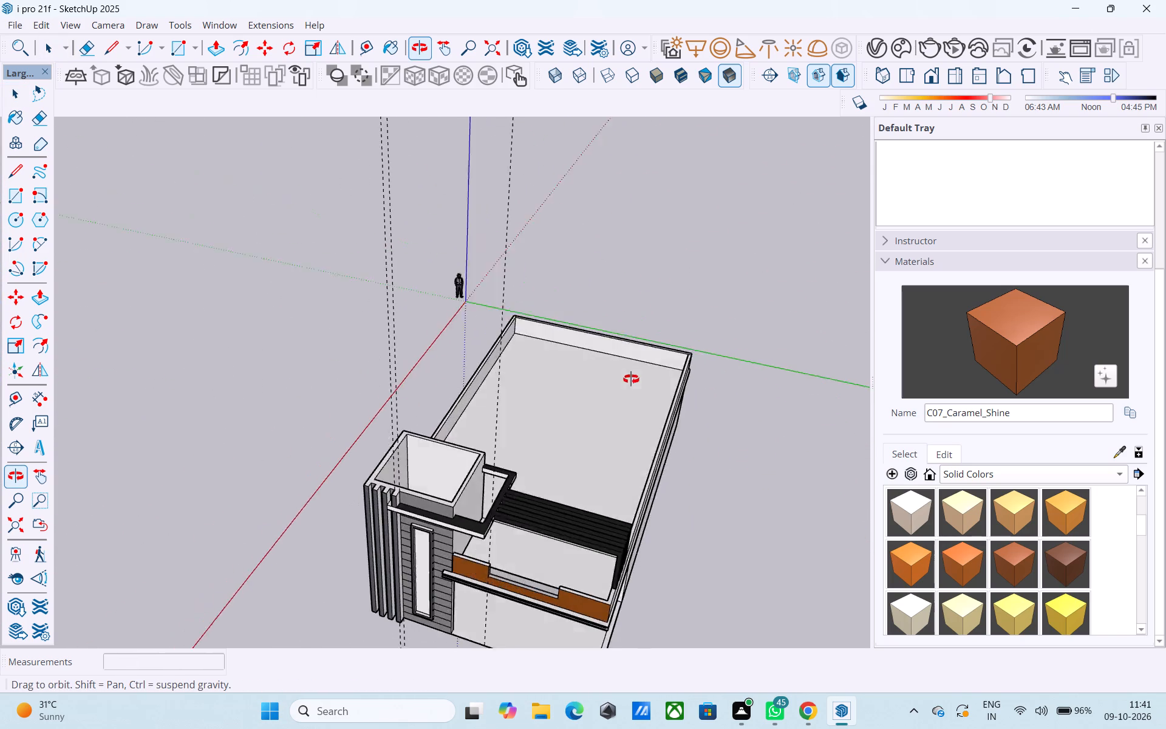
middle_click_drag(631, 379, 622, 345)
Open the house group and push the tall tower window's white panel 9" inward through the wall.
middle_click_drag(455, 527, 552, 451)
scroll(525, 473, "up", 5)
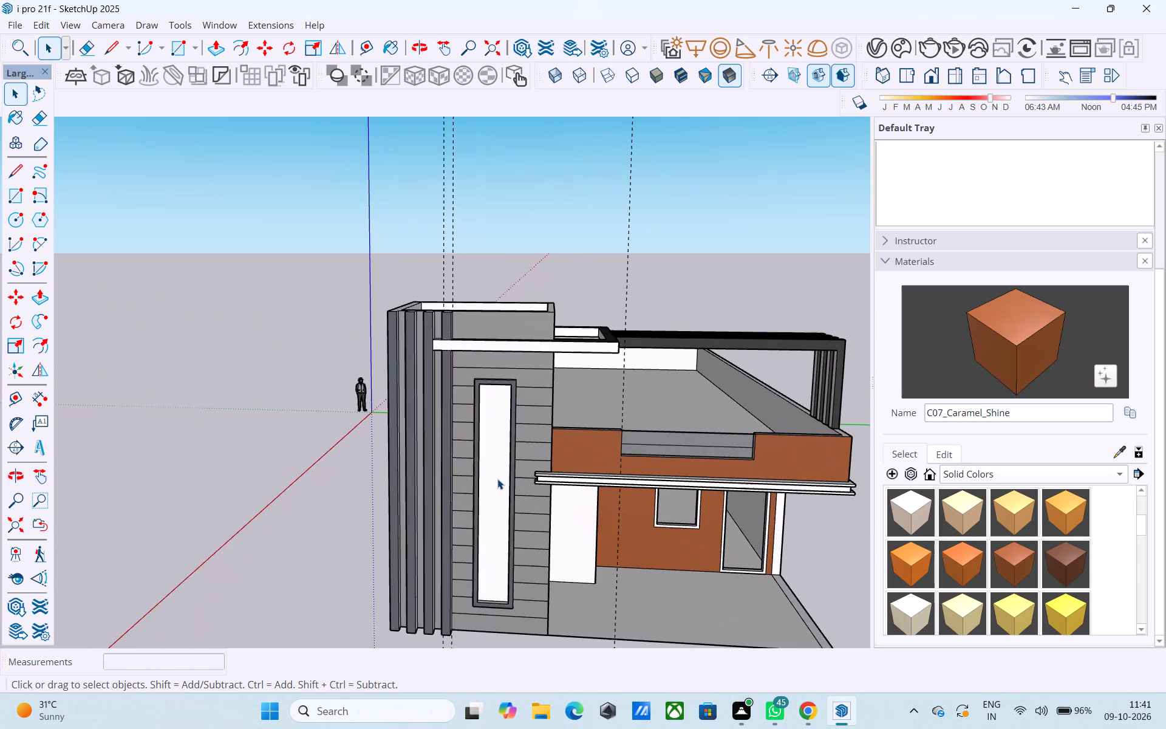
left_click(497, 479)
triple_click(497, 479)
left_click(497, 479)
left_click(491, 451)
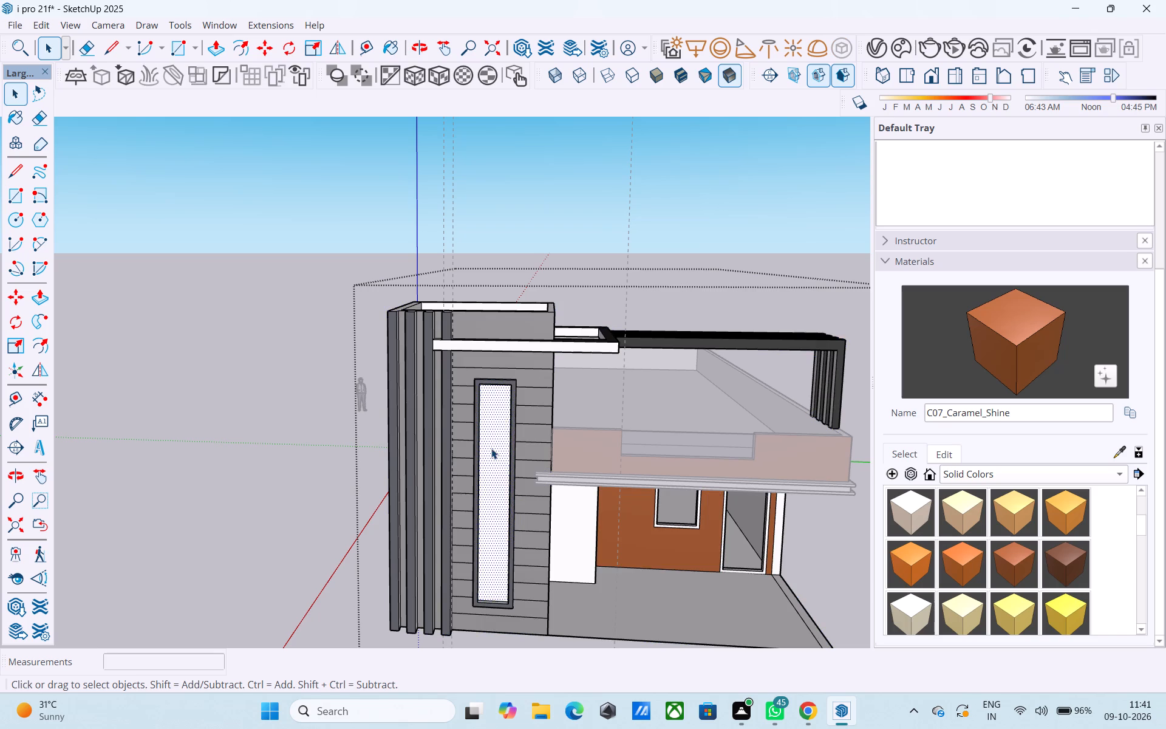
key("p")
left_click(491, 446)
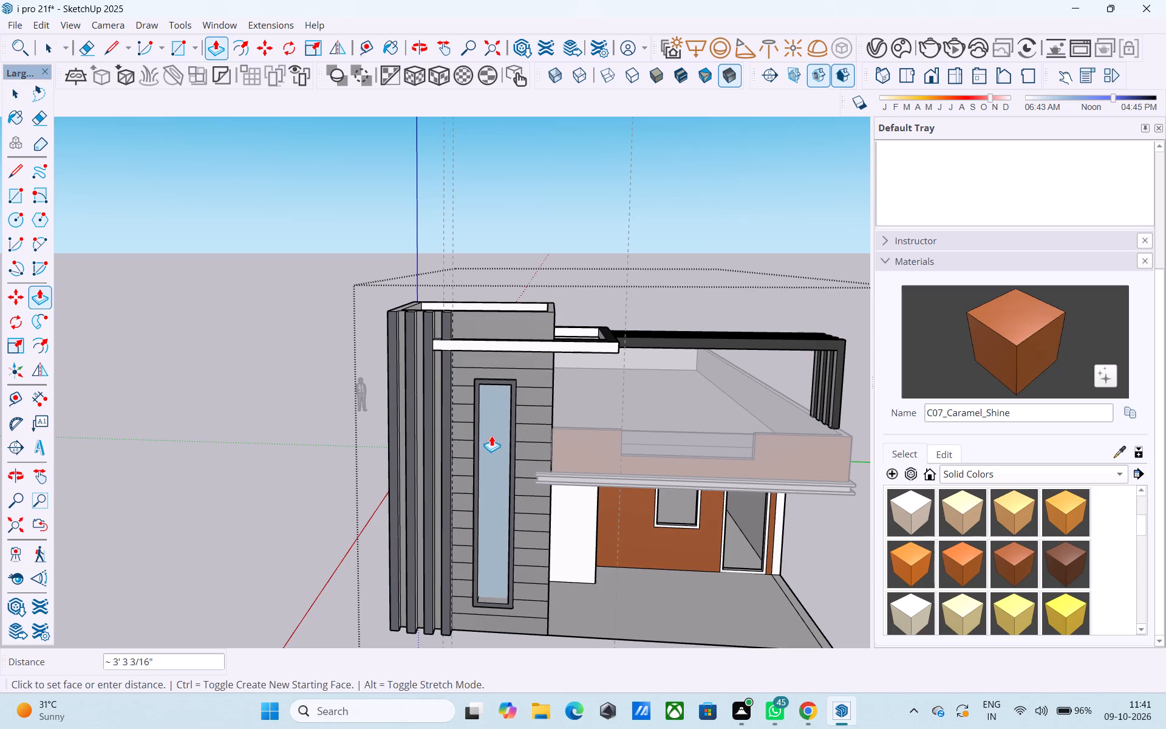
left_click(496, 405)
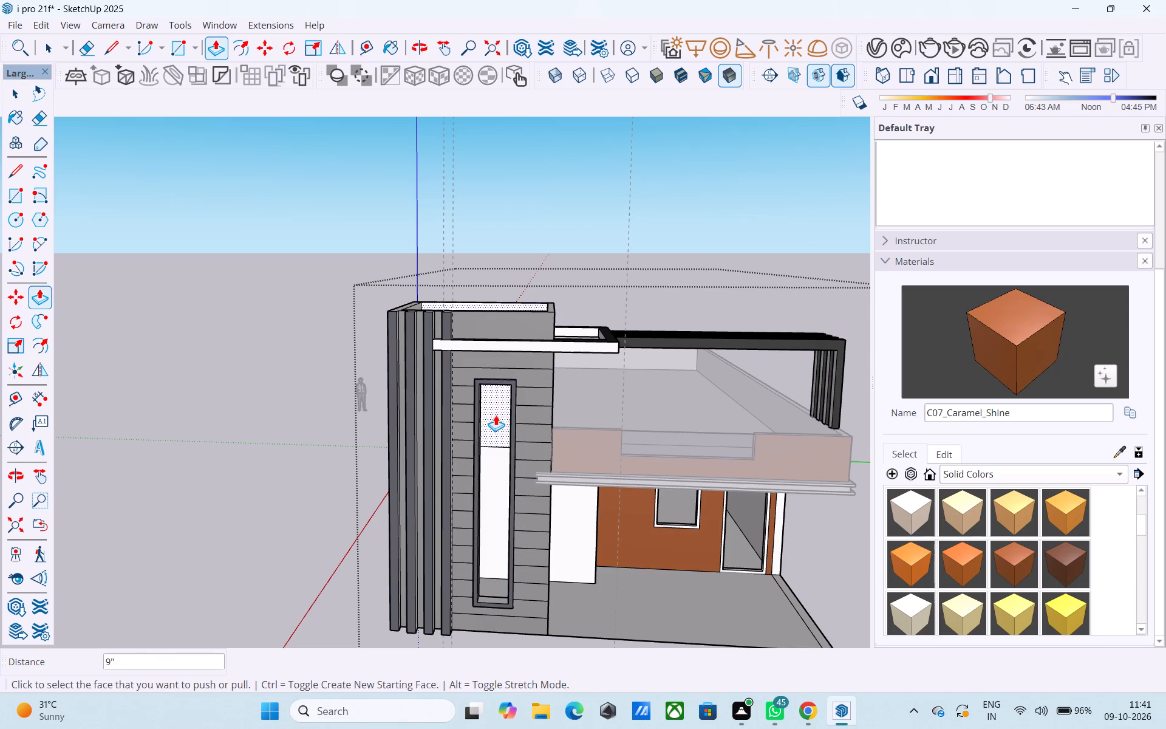
Draw a 16' 9" by 2' 4" rectangle across the tall tower window opening, set back behind its frame.
middle_click_drag(505, 488, 486, 439)
key("r")
middle_click_drag(496, 436, 480, 436)
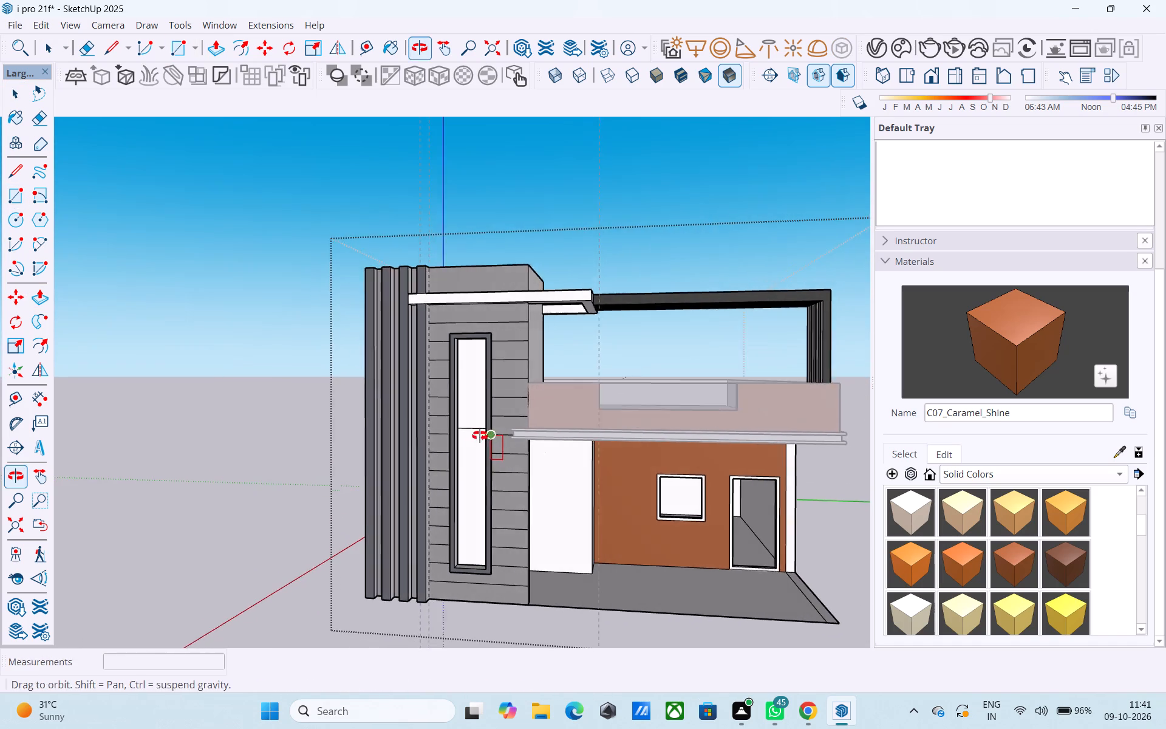
middle_click_drag(480, 436, 479, 436)
scroll(469, 412, "up", 7)
left_click(434, 258)
scroll(437, 265, "down", 6)
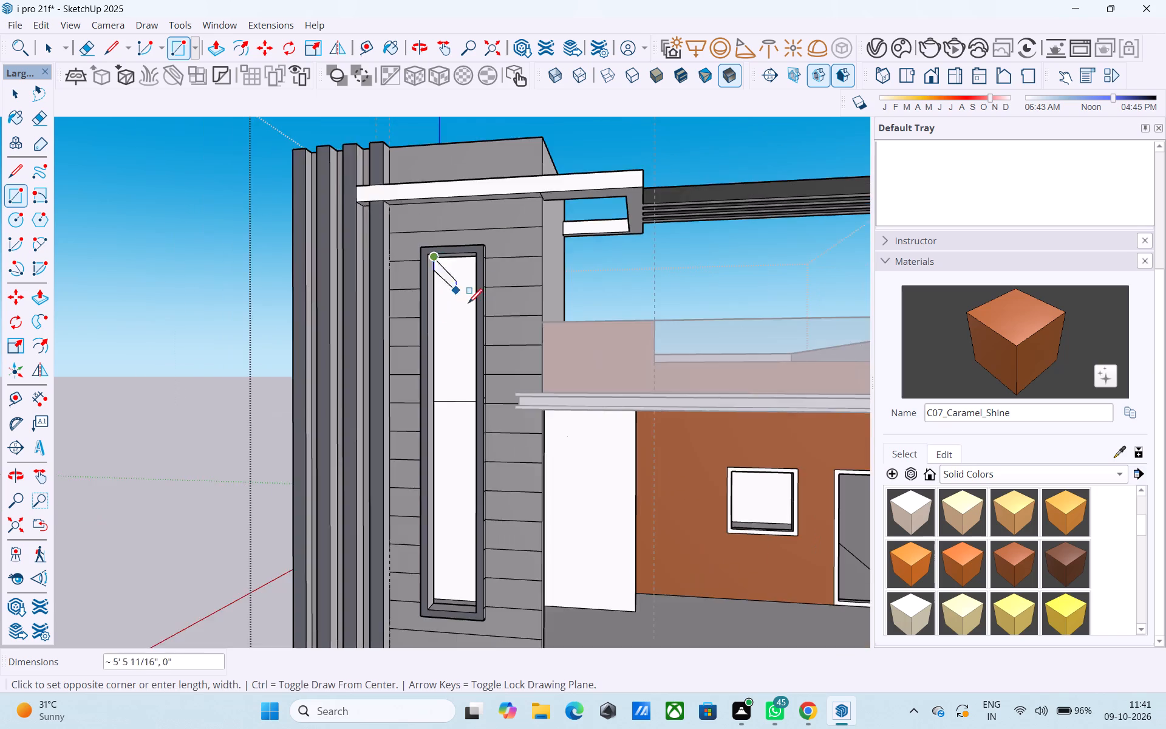
scroll(468, 304, "down", 2)
middle_click_drag(477, 362, 575, 514)
scroll(602, 650, "up", 11)
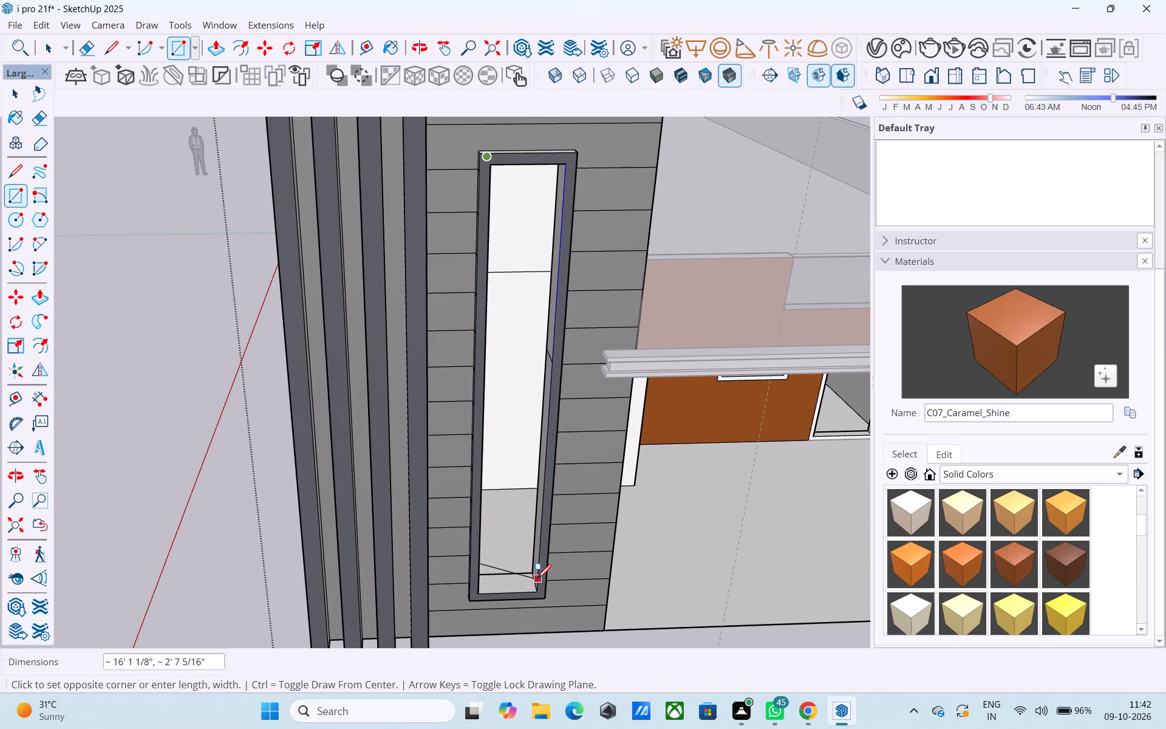
left_click(528, 578)
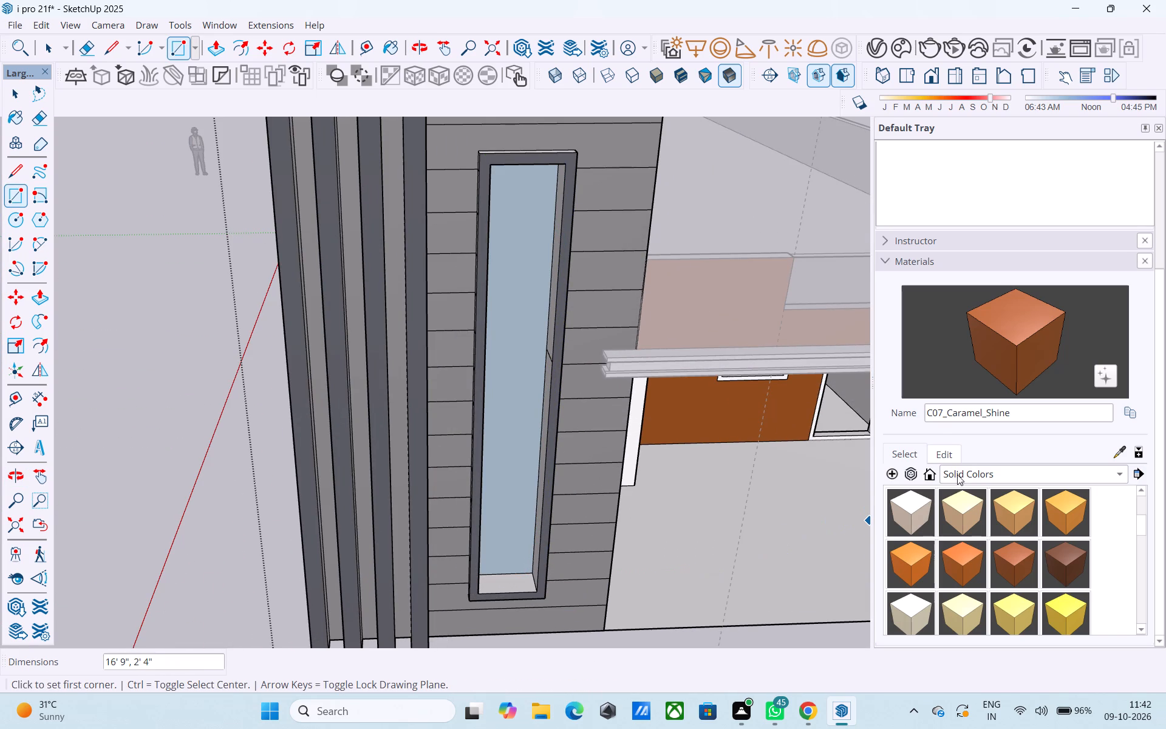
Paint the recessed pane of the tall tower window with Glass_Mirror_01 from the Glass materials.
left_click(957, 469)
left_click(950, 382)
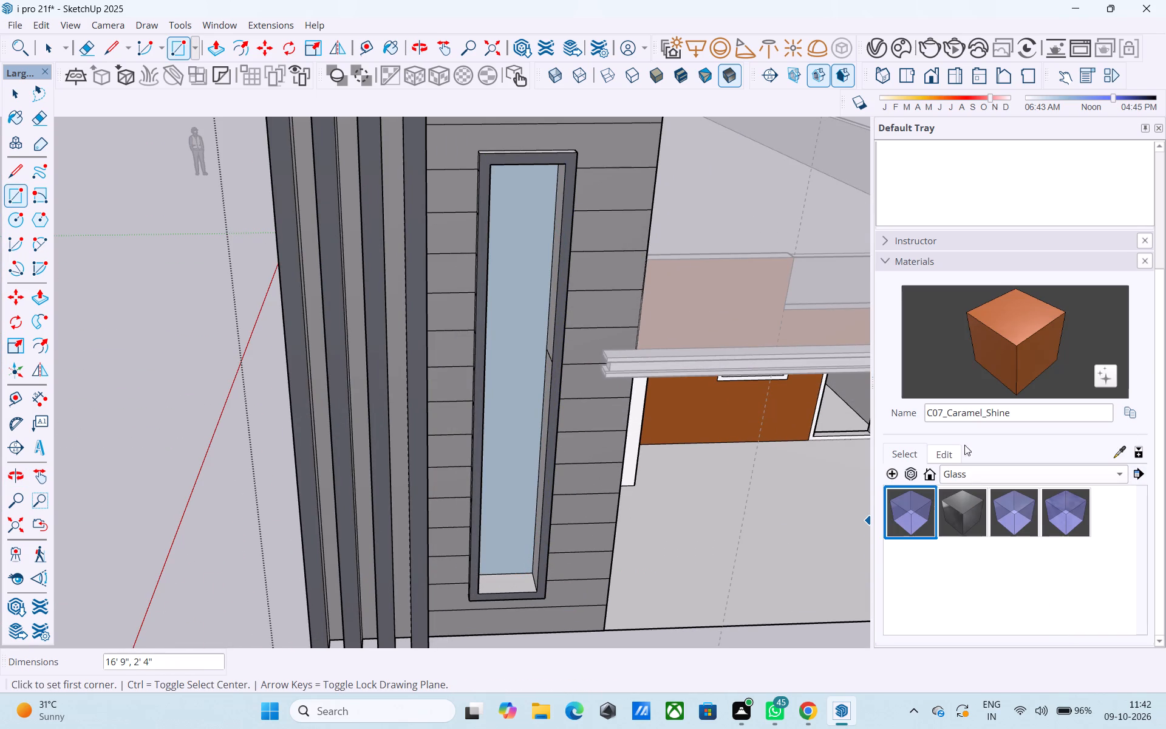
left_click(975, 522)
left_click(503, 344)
Draw a second 16' 9" by 2' 4" rectangle closing the front of the tall tower window inside the frame.
middle_click_drag(545, 385, 528, 380)
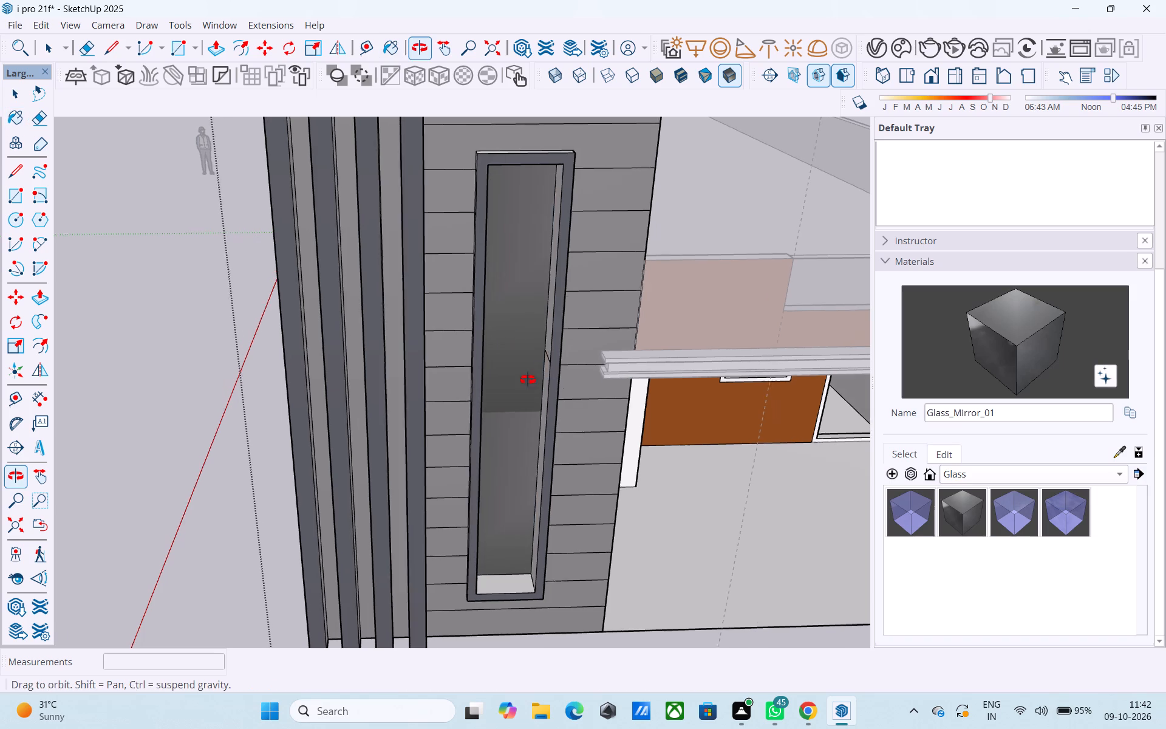
middle_click_drag(528, 380, 460, 370)
key("r")
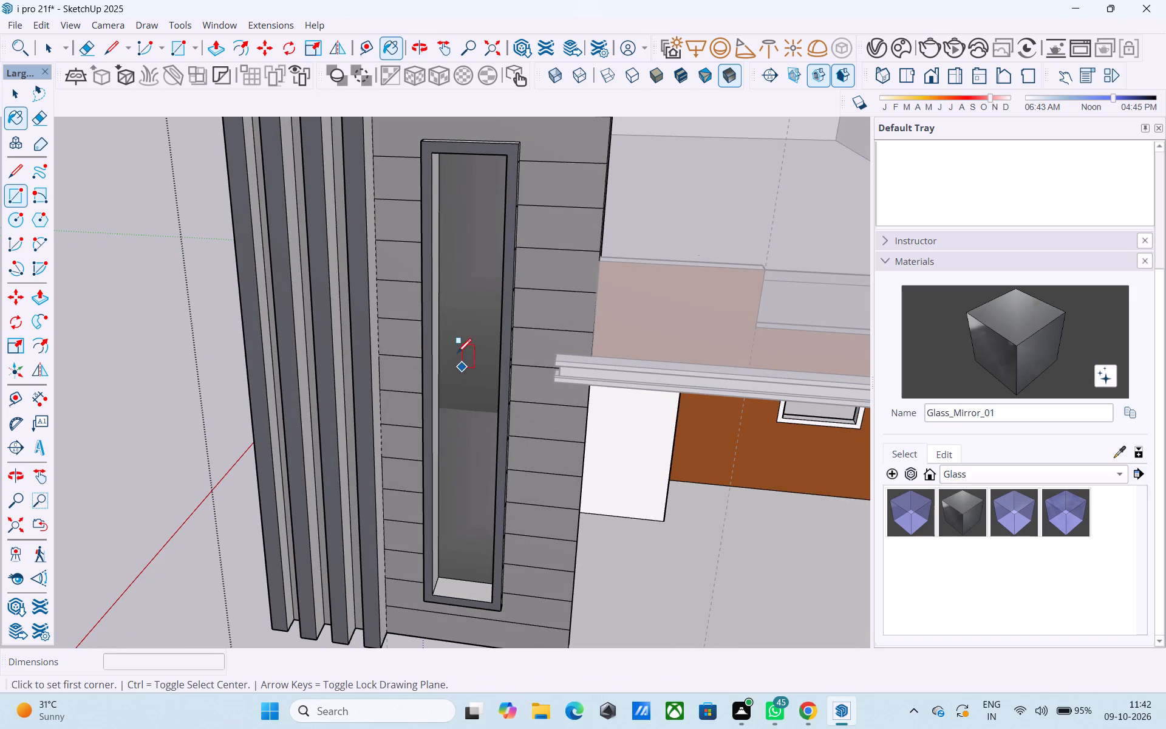
left_click(432, 159)
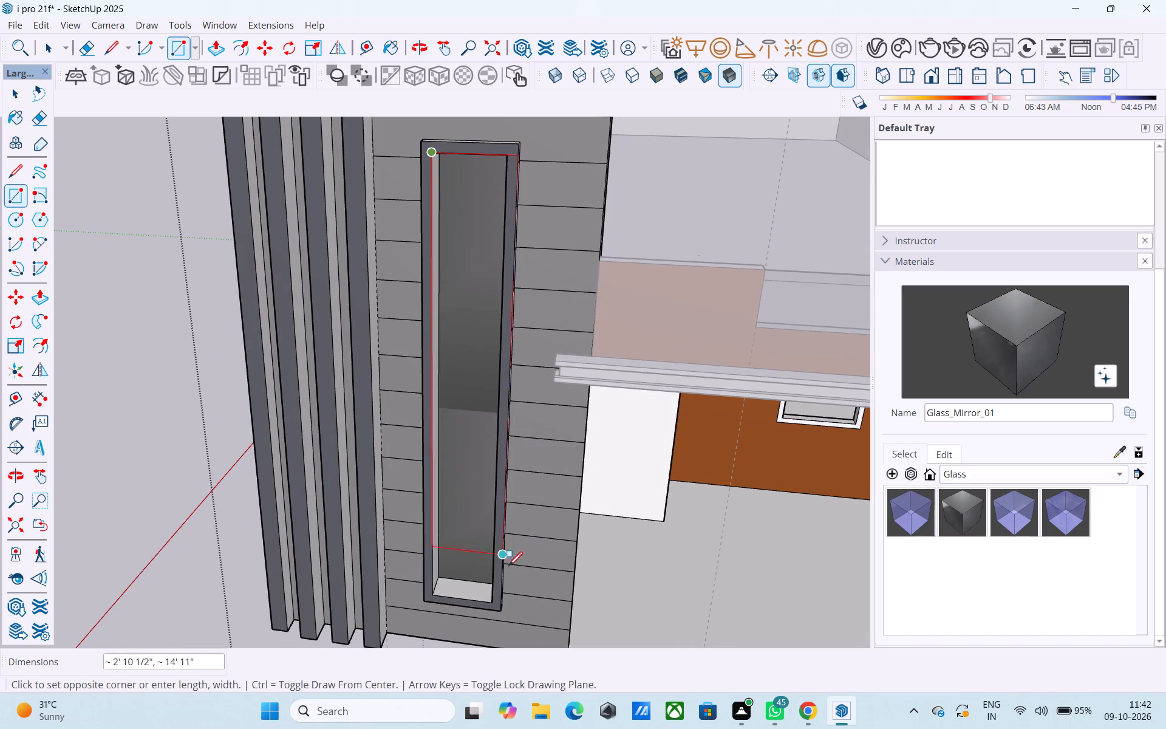
left_click(492, 605)
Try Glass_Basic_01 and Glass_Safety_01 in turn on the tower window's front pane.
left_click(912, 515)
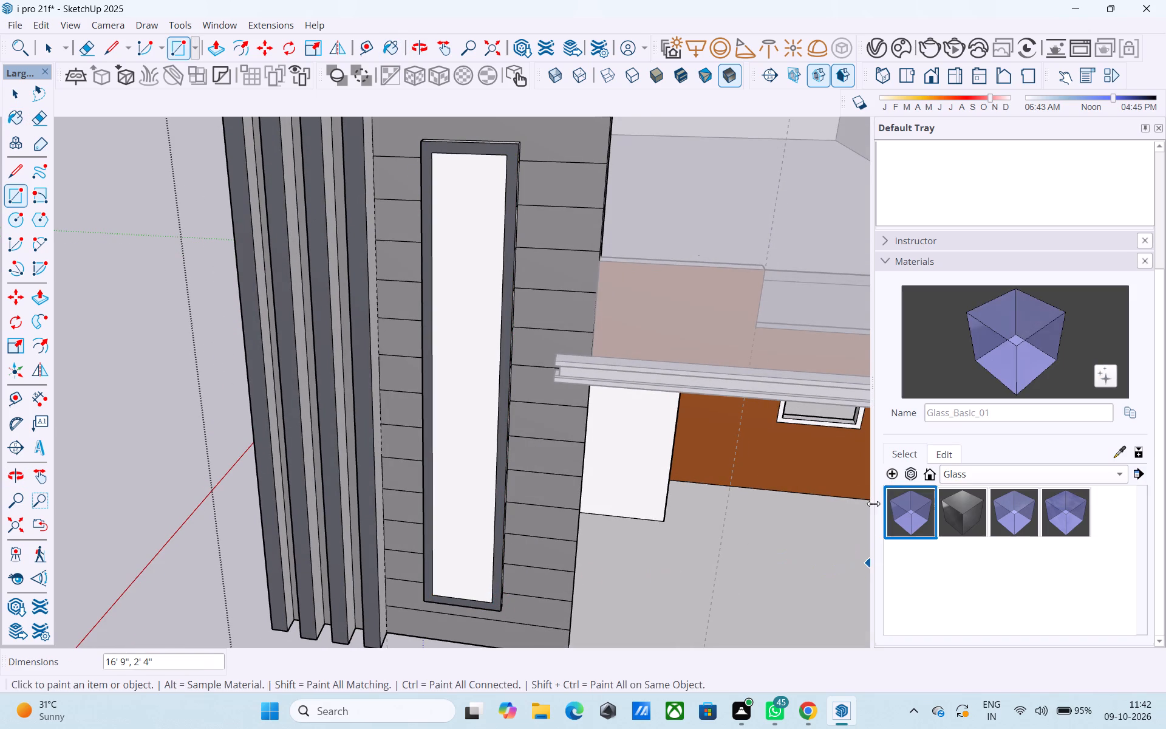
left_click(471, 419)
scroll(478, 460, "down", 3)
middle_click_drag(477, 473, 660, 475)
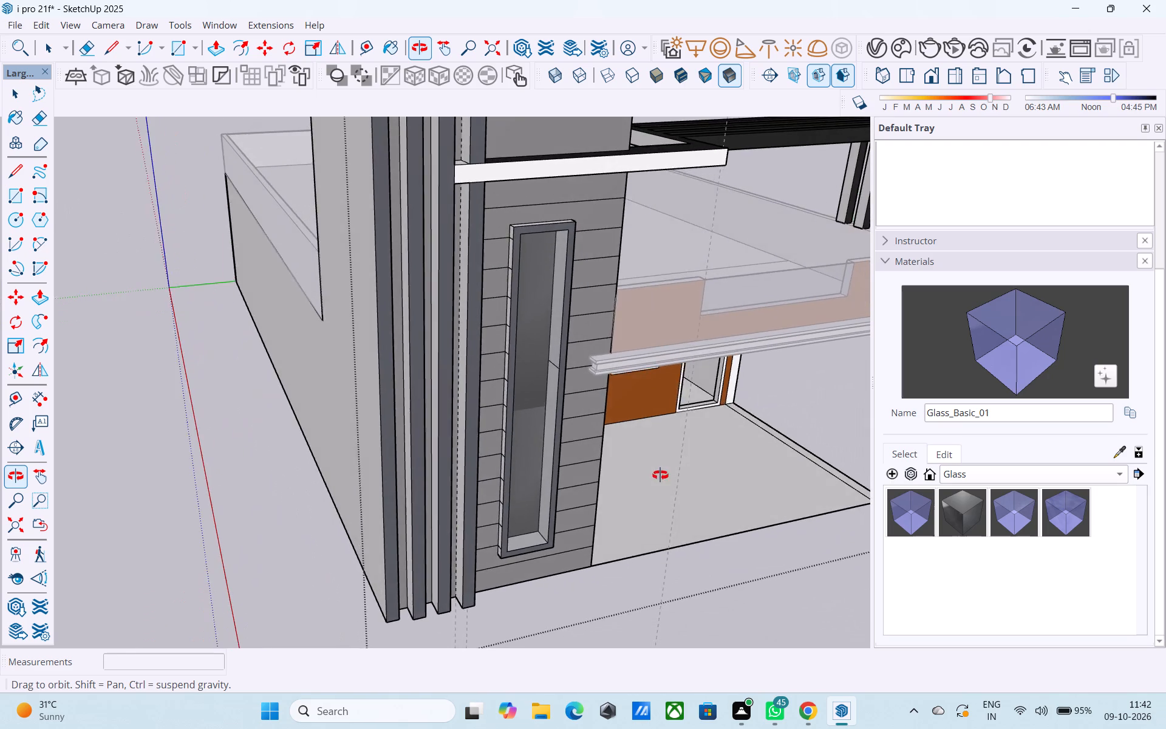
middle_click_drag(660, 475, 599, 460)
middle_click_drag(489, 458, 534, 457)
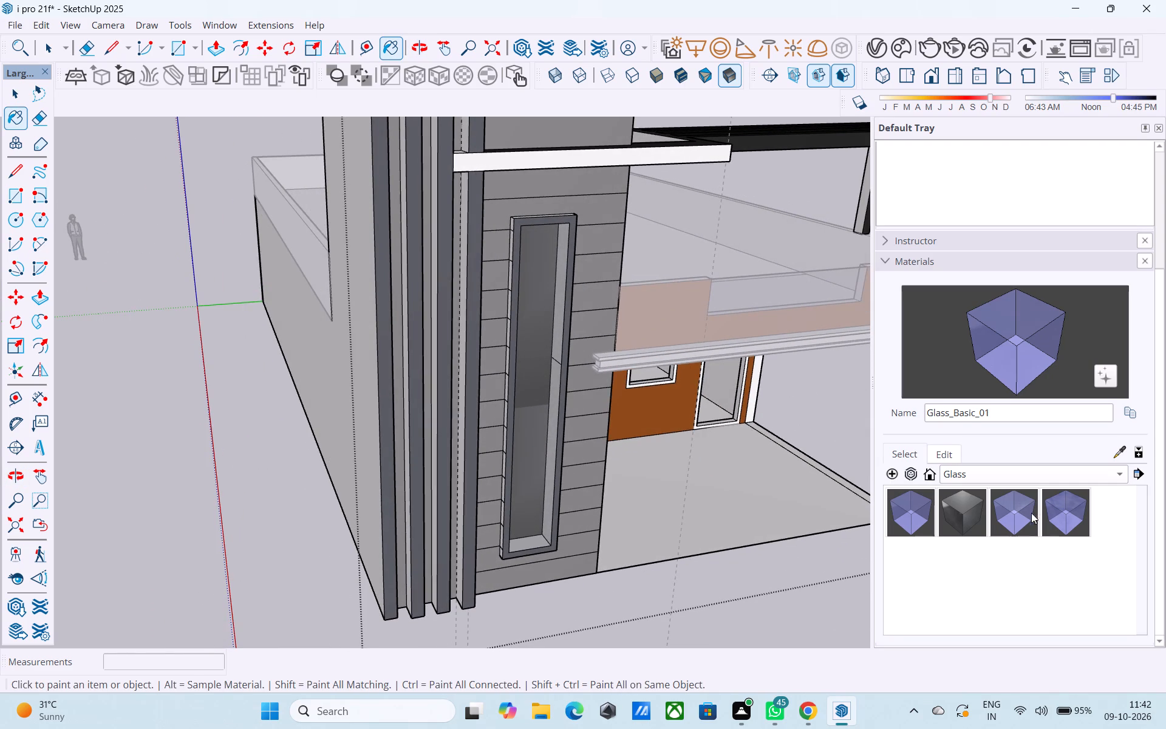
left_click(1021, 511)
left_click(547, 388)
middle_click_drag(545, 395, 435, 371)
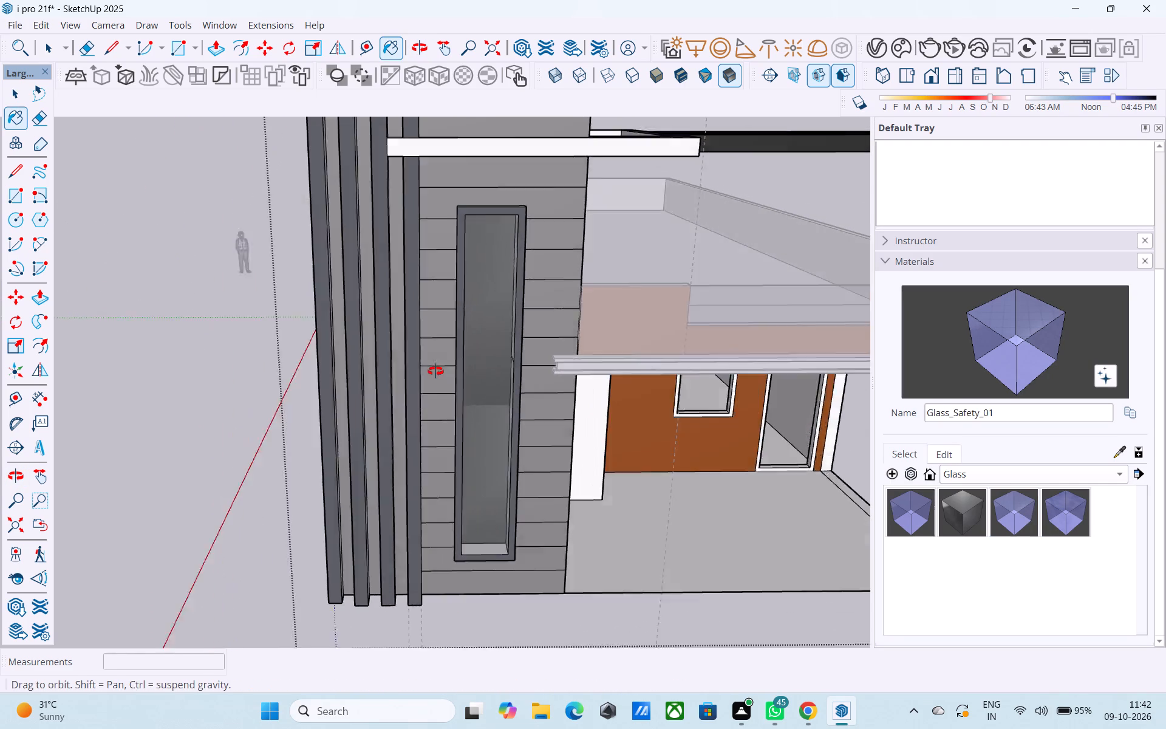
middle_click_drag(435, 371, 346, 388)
Paint the tower window's front pane with Glass_Sky Reflection_01 and leave the house group.
left_click(1067, 507)
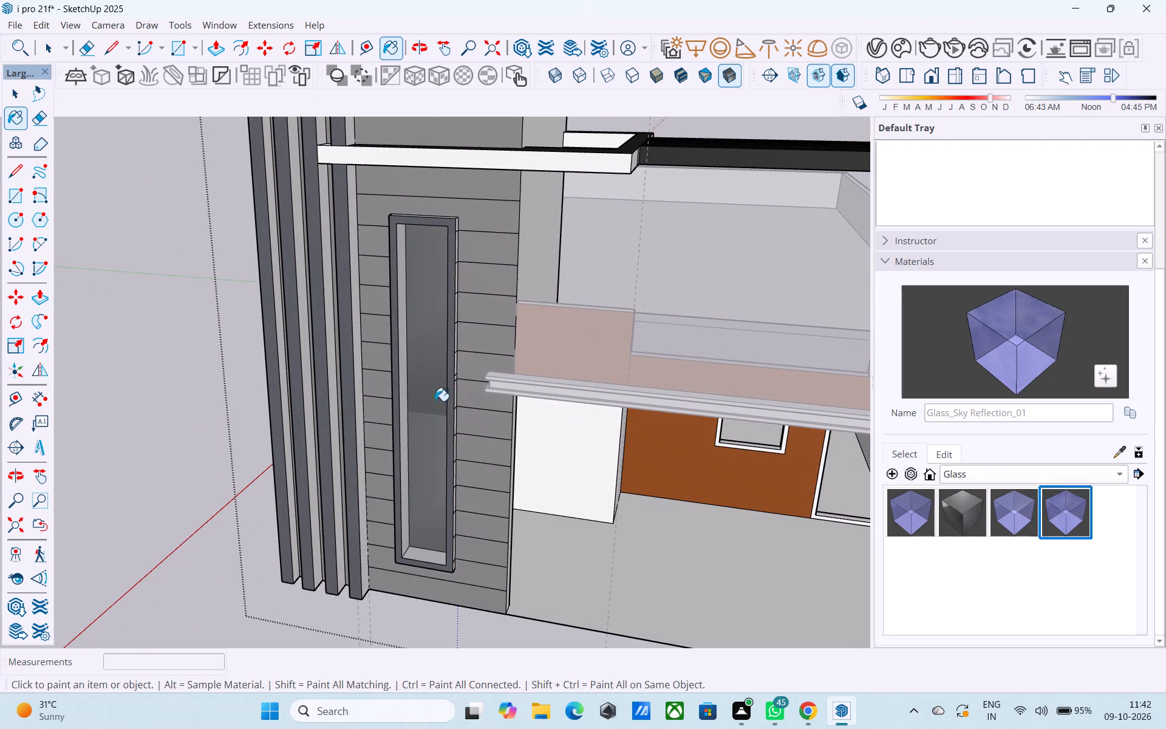
left_click(421, 394)
middle_click_drag(437, 406, 346, 389)
scroll(363, 404, "down", 5)
middle_click_drag(392, 417, 616, 374)
key("space")
left_click(231, 407)
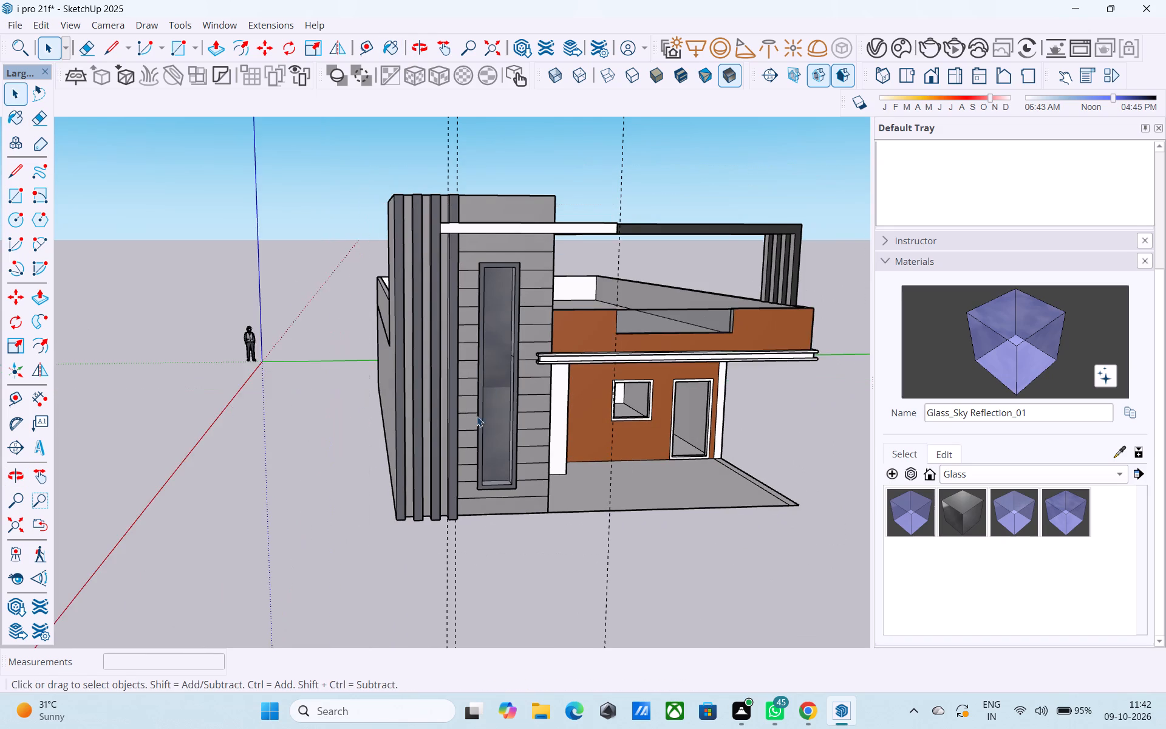
Examine the glazed tower window from the front and from above.
scroll(483, 416, "down", 1)
middle_click_drag(486, 416, 440, 385)
middle_click_drag(442, 385, 441, 417)
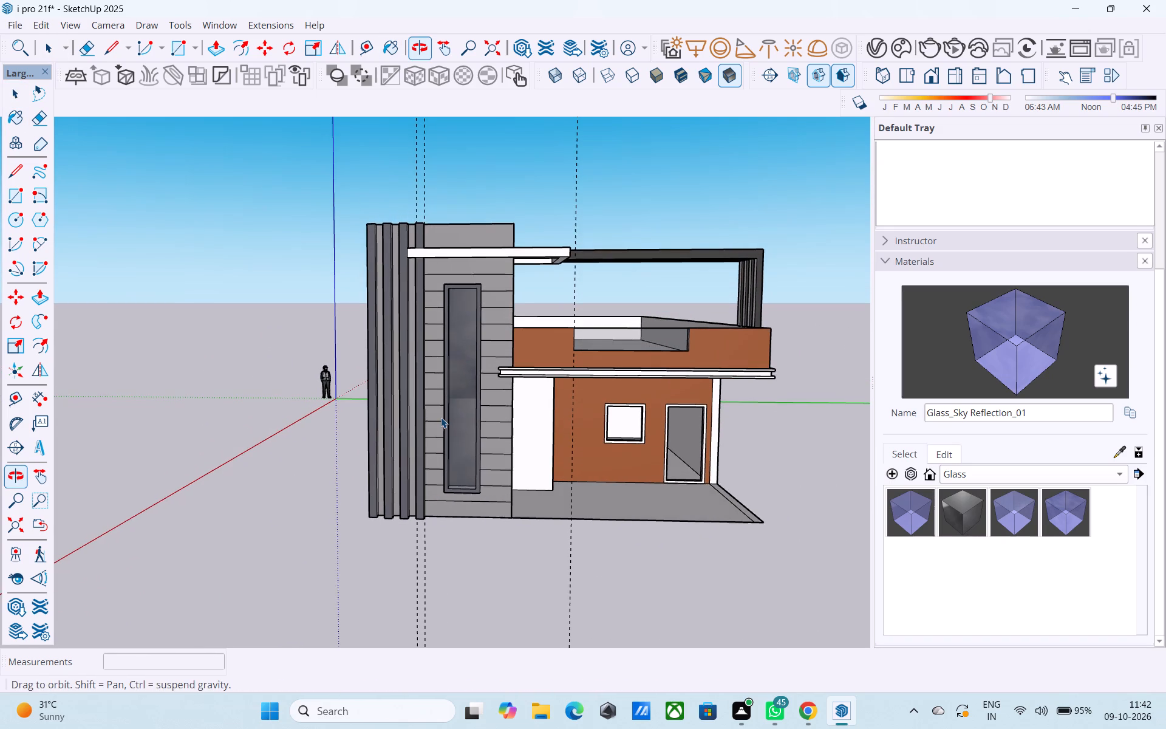
middle_click_drag(495, 394, 357, 614)
middle_click_drag(369, 402, 483, 355)
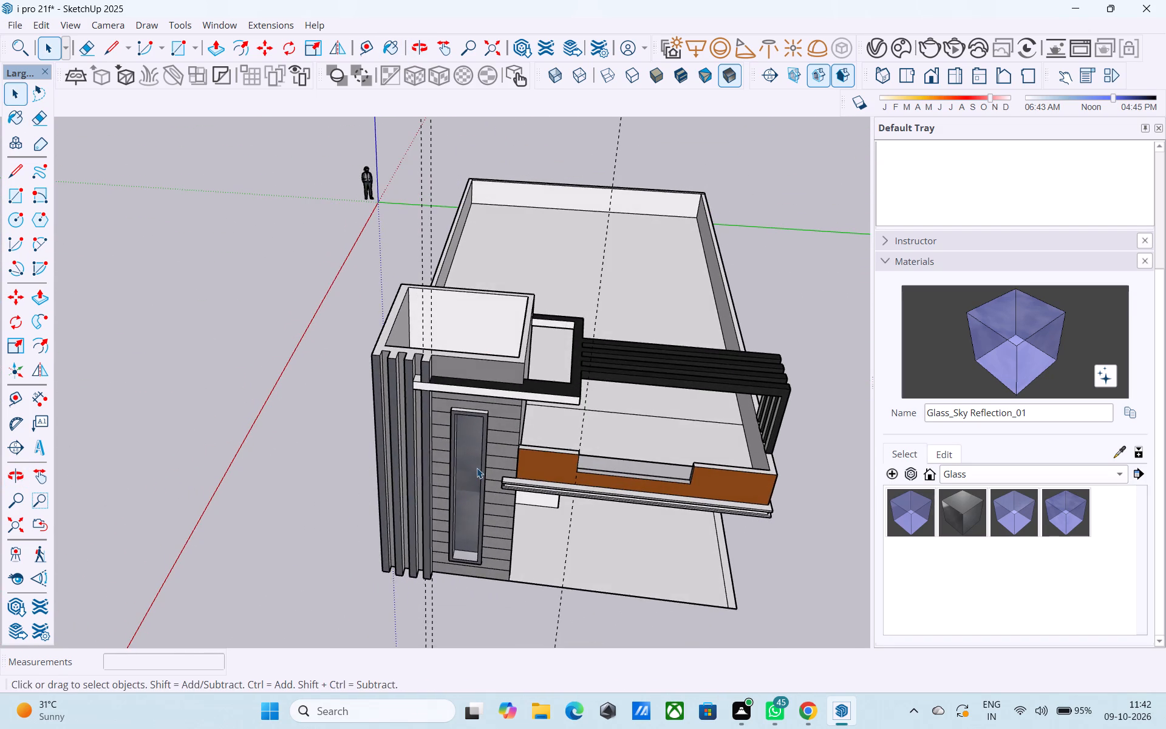
Reopen the house group and paint the inner pane behind the tower window's front glass with Glass_Sky Reflection_01.
left_click(477, 468)
middle_click_drag(477, 468, 491, 412)
double_click(486, 413)
scroll(486, 413, "up", 9)
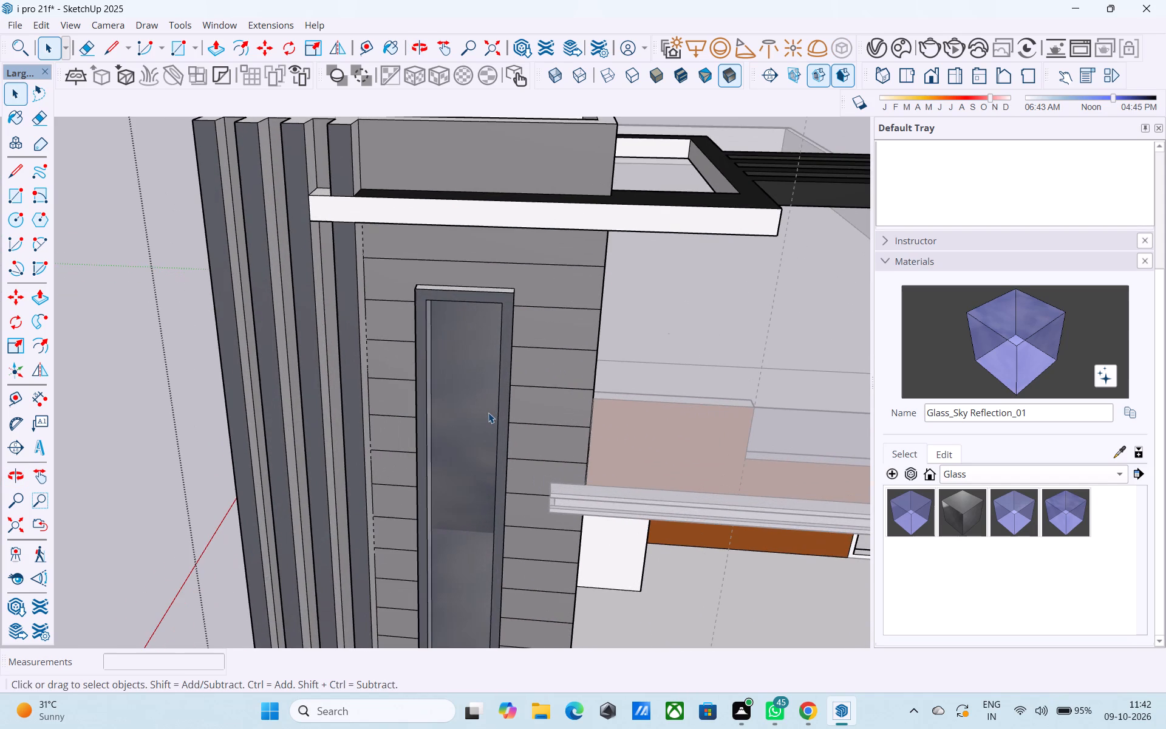
scroll(466, 393, "up", 10)
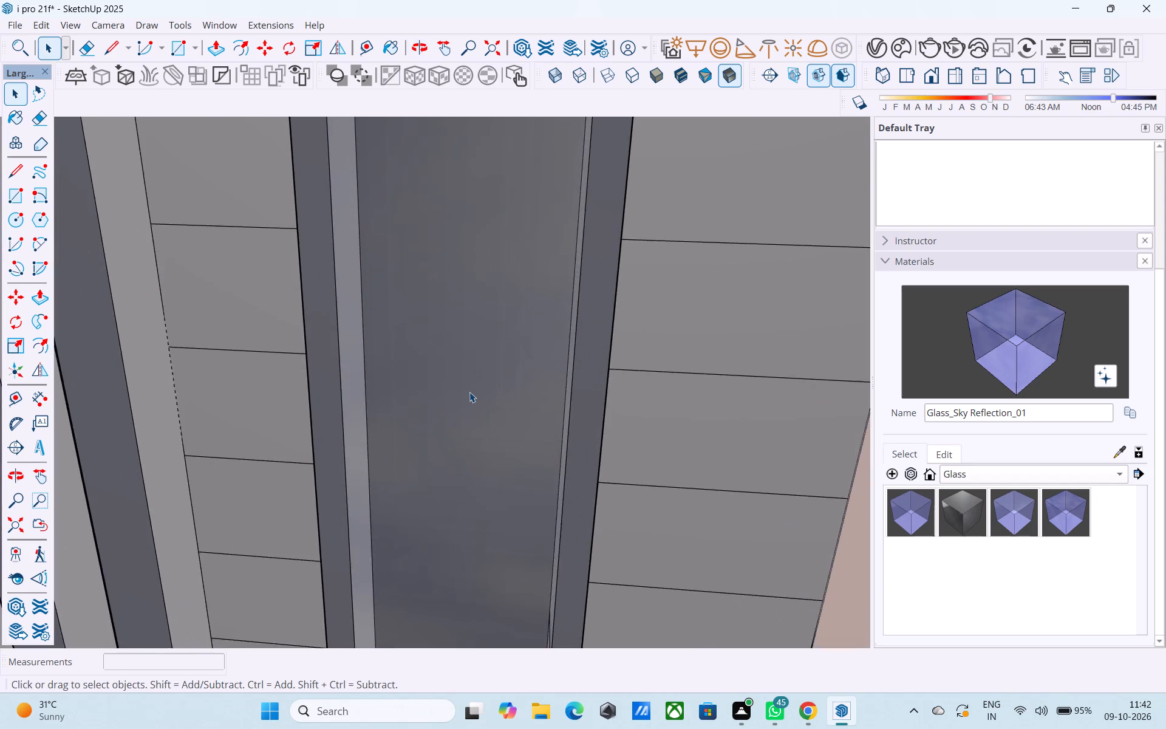
scroll(469, 392, "up", 20)
scroll(469, 392, "up", 19)
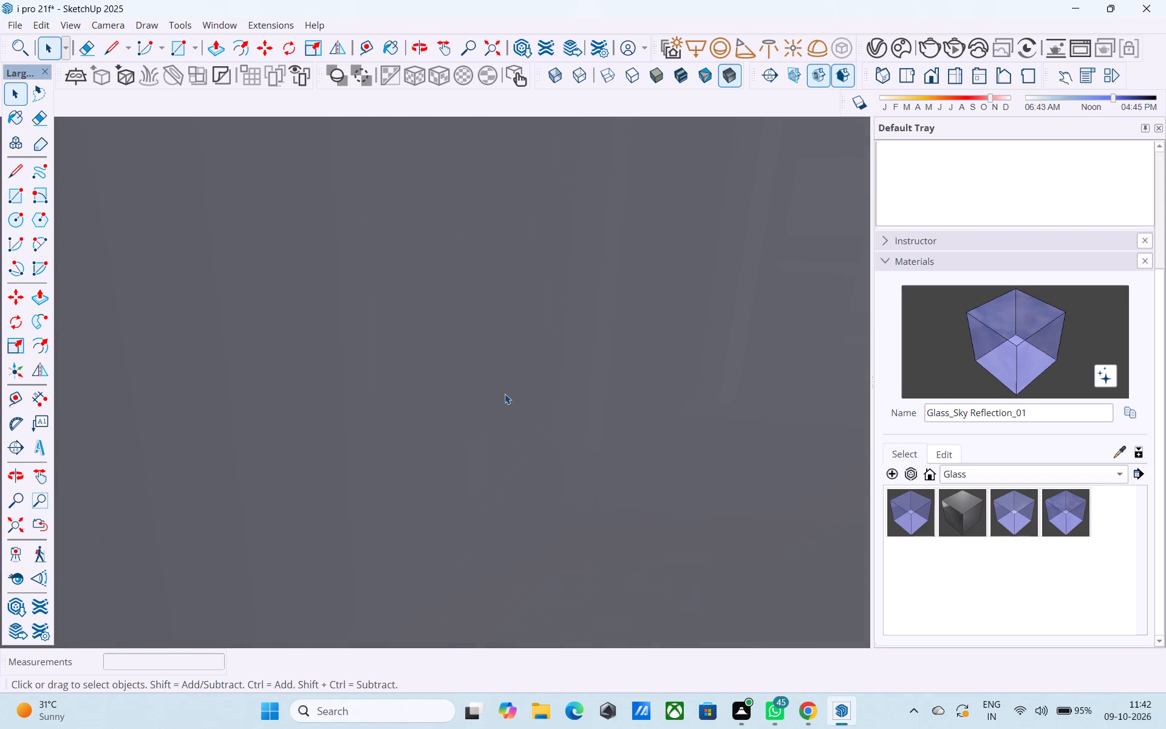
scroll(505, 394, "up", 7)
middle_click_drag(480, 419, 673, 377)
middle_click_drag(539, 440, 764, 379)
scroll(545, 437, "up", 1, "shift")
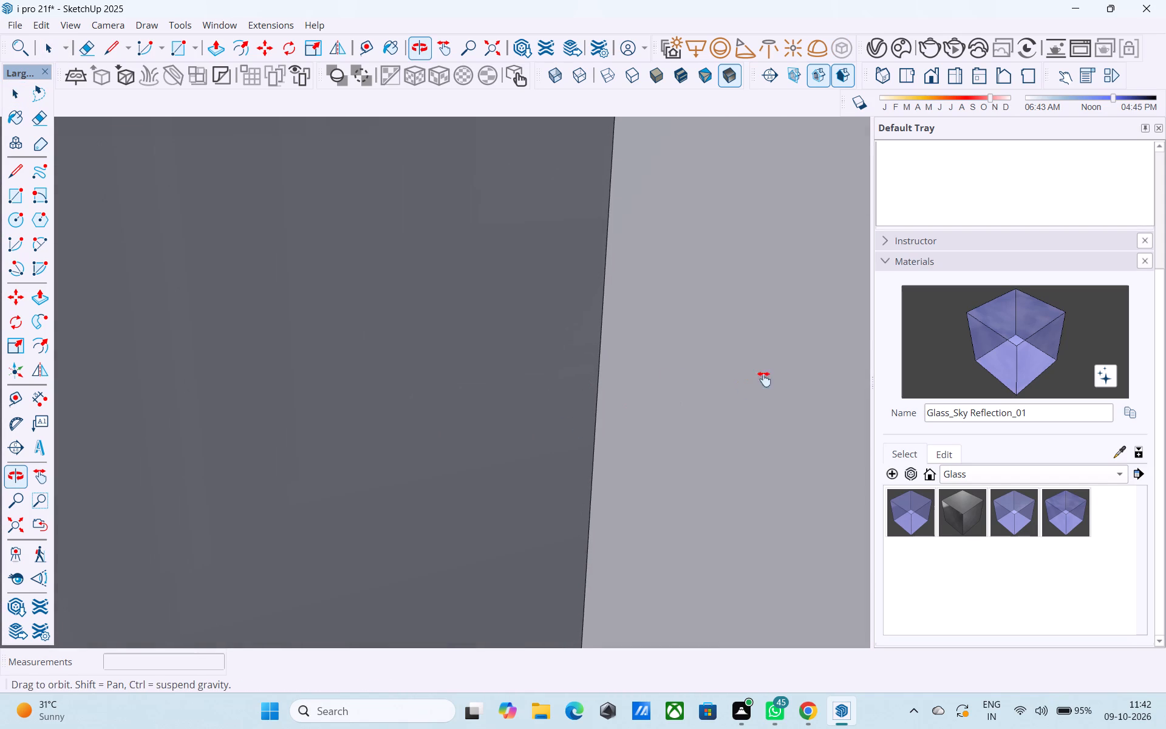
middle_click_drag(764, 379, 839, 331)
left_click(989, 332)
left_click(431, 364)
middle_click_drag(418, 369, 996, 267)
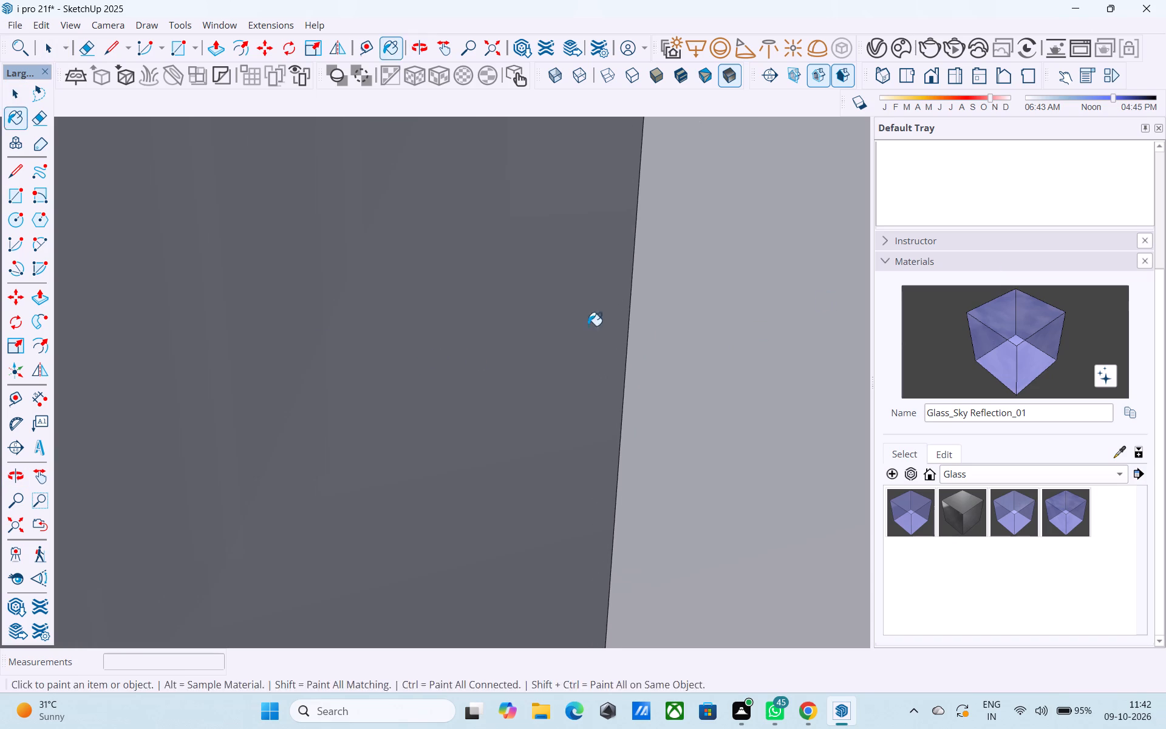
middle_click_drag(305, 348, 819, 353, "shift")
middle_click_drag(706, 365, 870, 386, "shift")
middle_click_drag(395, 344, 701, 389, "shift")
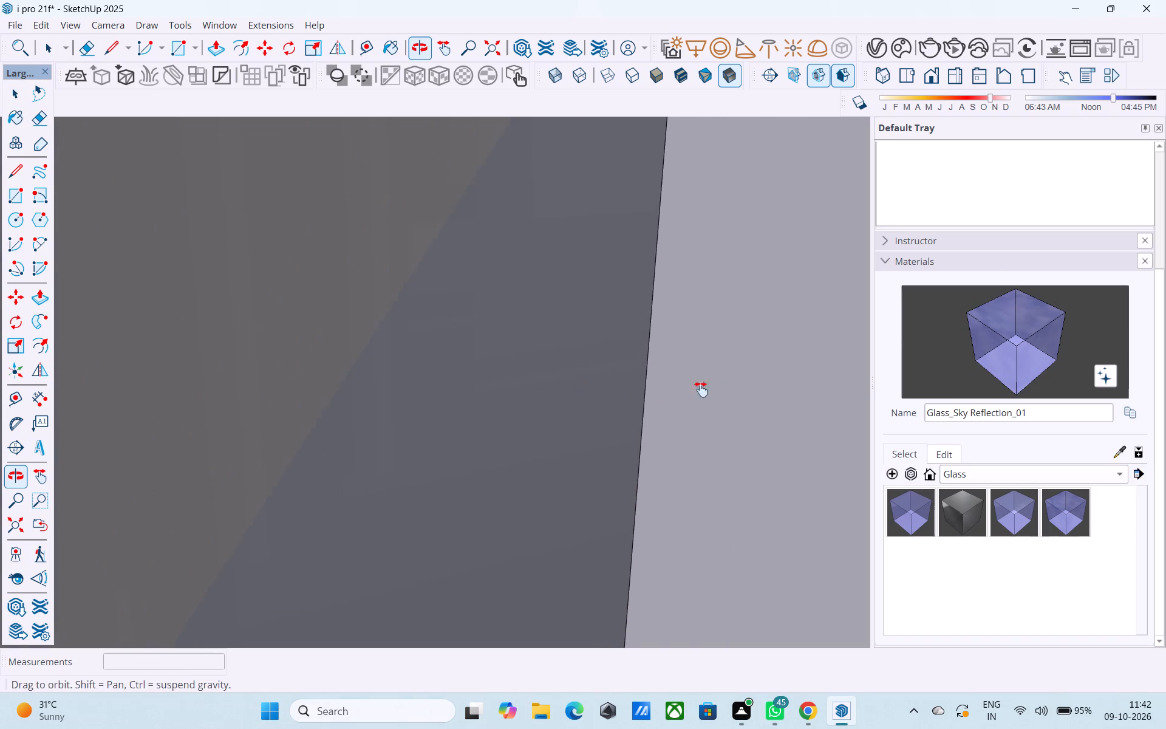
middle_click_drag(701, 389, 717, 383, "shift")
middle_click_drag(220, 339, 435, 368, "shift")
left_click(414, 353)
Examine the tower window's glazing up close and the tower from above, and leave the house group.
scroll(433, 363, "down", 3)
middle_click_drag(425, 367, 256, 323)
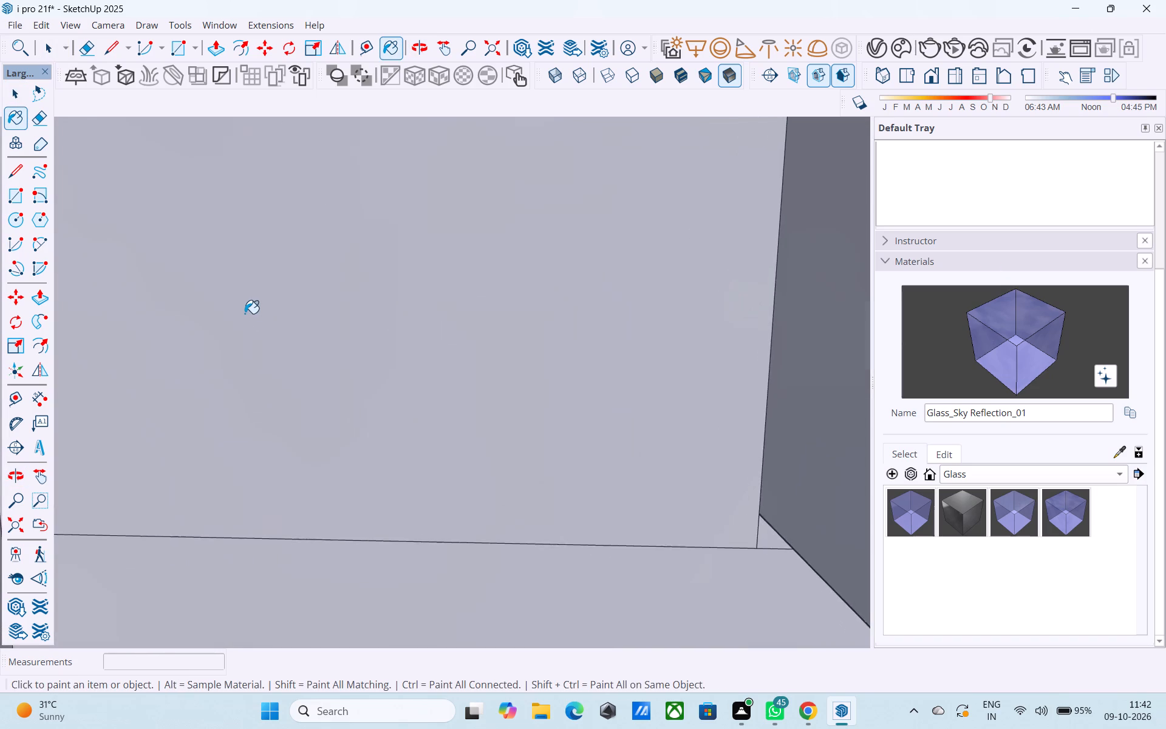
scroll(244, 312, "down", 20)
scroll(244, 312, "down", 8)
scroll(233, 320, "up", 1)
scroll(233, 320, "down", 19)
scroll(250, 301, "up", 1)
scroll(250, 301, "down", 3)
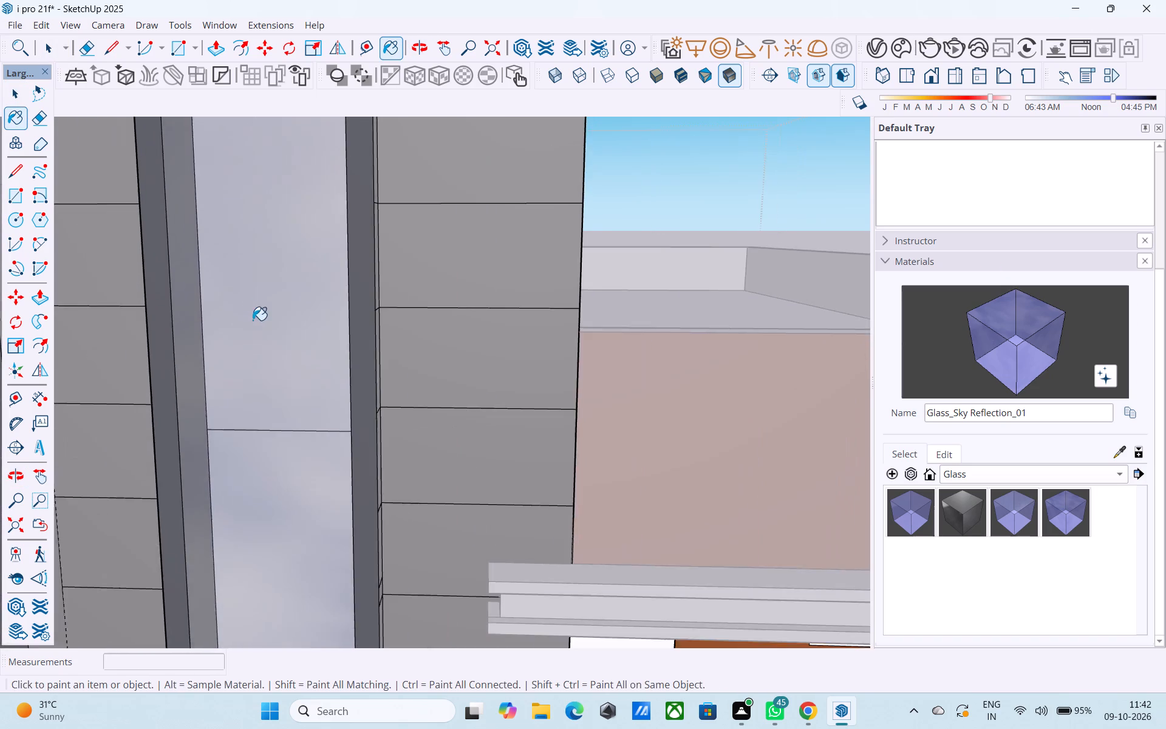
scroll(253, 320, "down", 13)
middle_click_drag(289, 334, 714, 568)
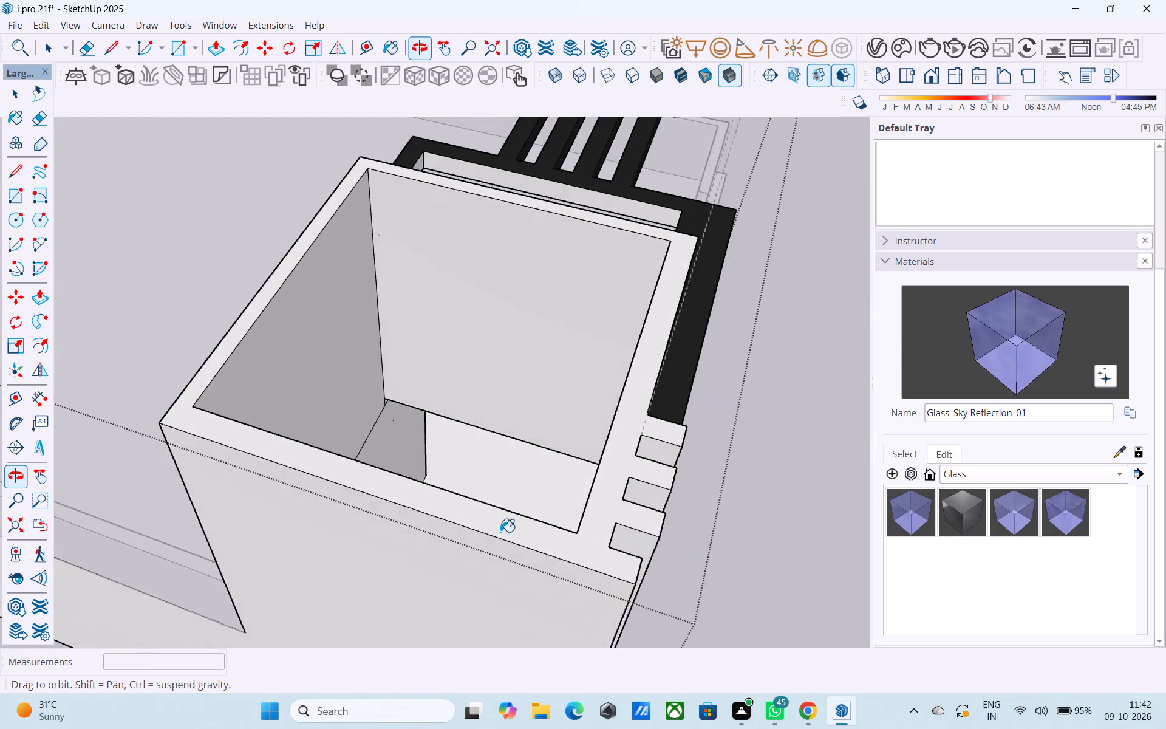
middle_click_drag(497, 531, 152, 310)
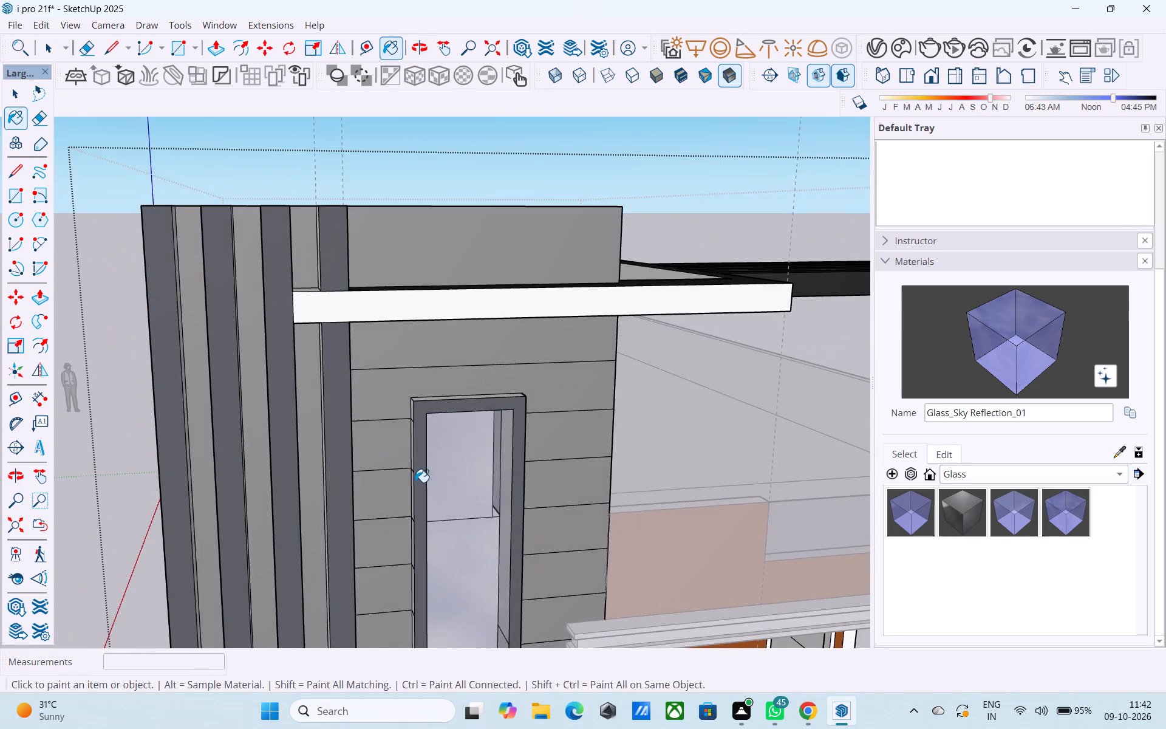
middle_click_drag(414, 482, 242, 423)
scroll(213, 417, "down", 11)
key("space")
scroll(238, 439, "down", 4)
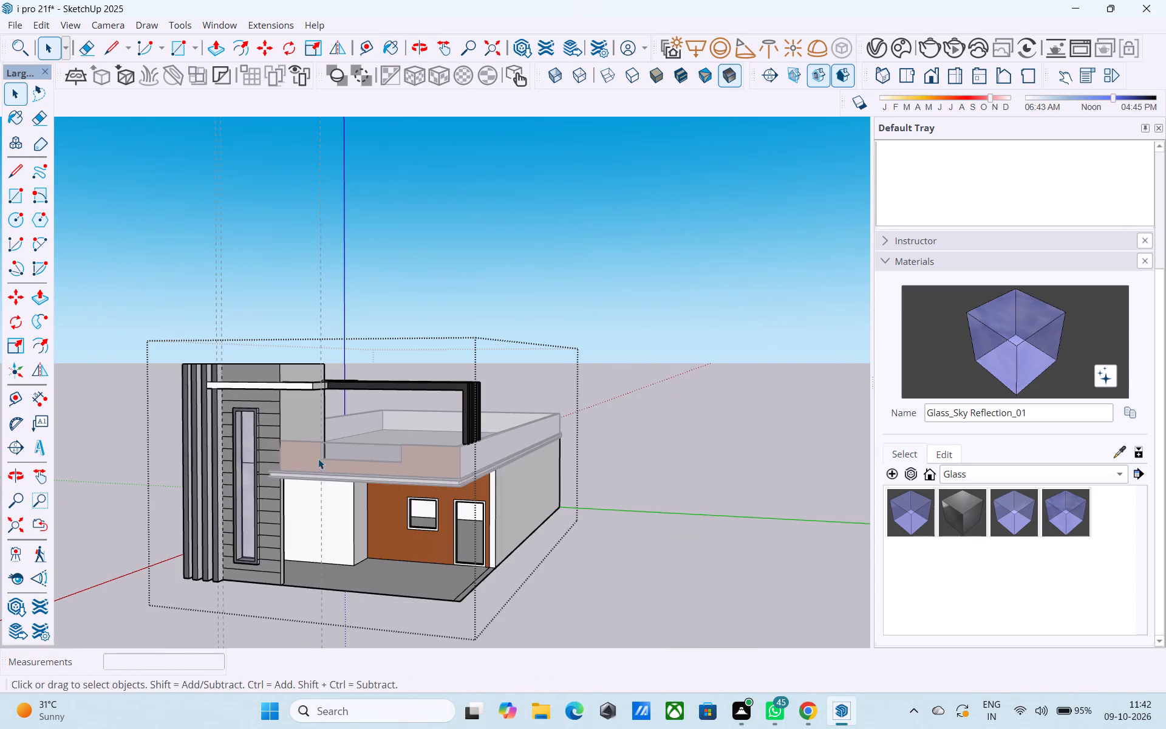
left_click(576, 454)
left_click(650, 409)
Examine the whole facade with its glazed tower window from the front and slightly from the side.
scroll(331, 441, "down", 1)
middle_click_drag(329, 442, 449, 409)
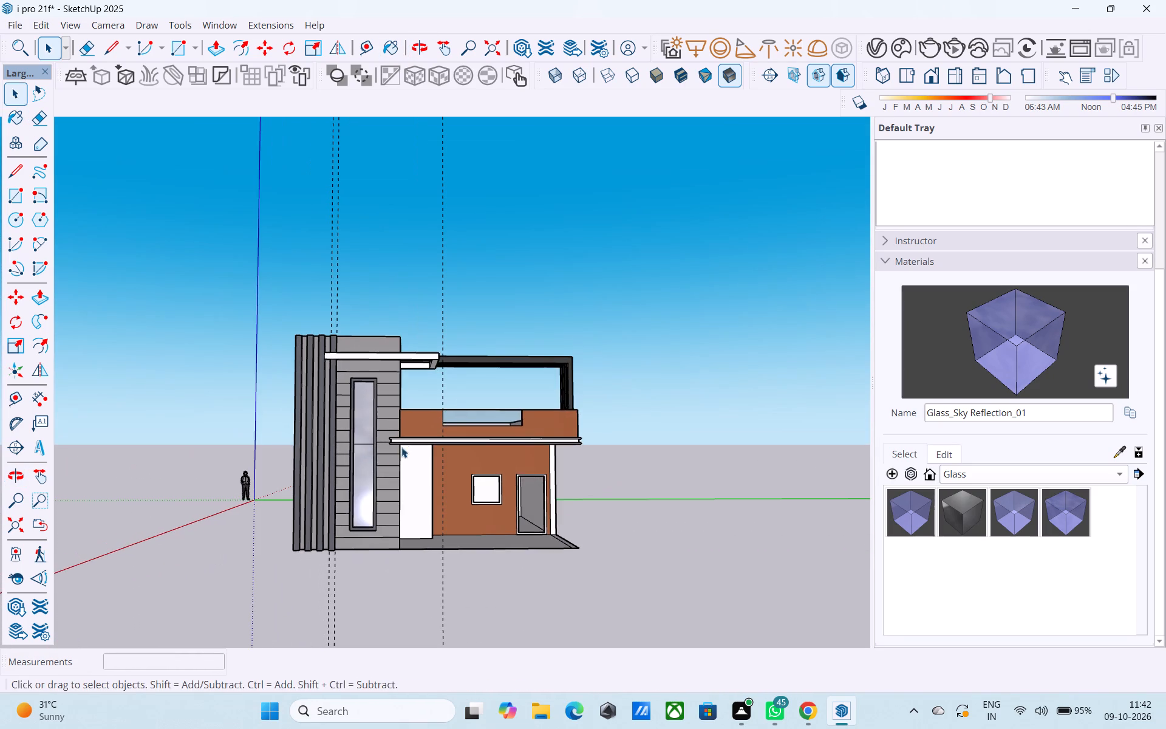
middle_click_drag(390, 463, 391, 409)
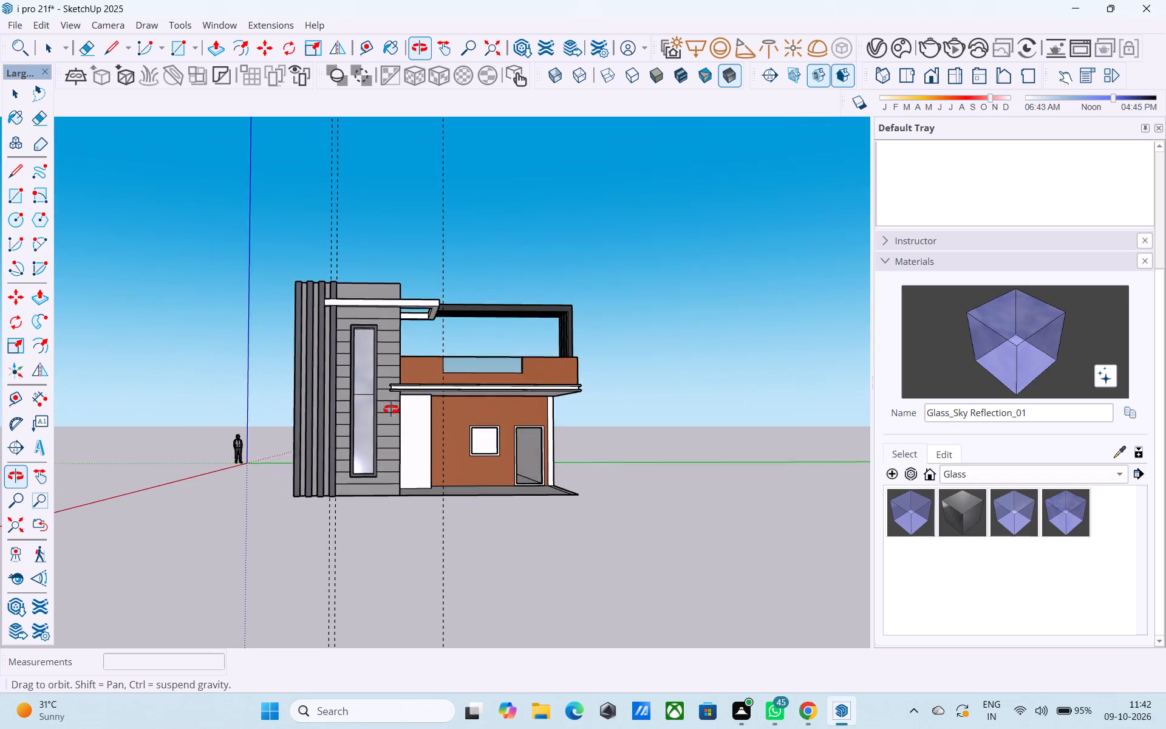
middle_click_drag(391, 409, 387, 419)
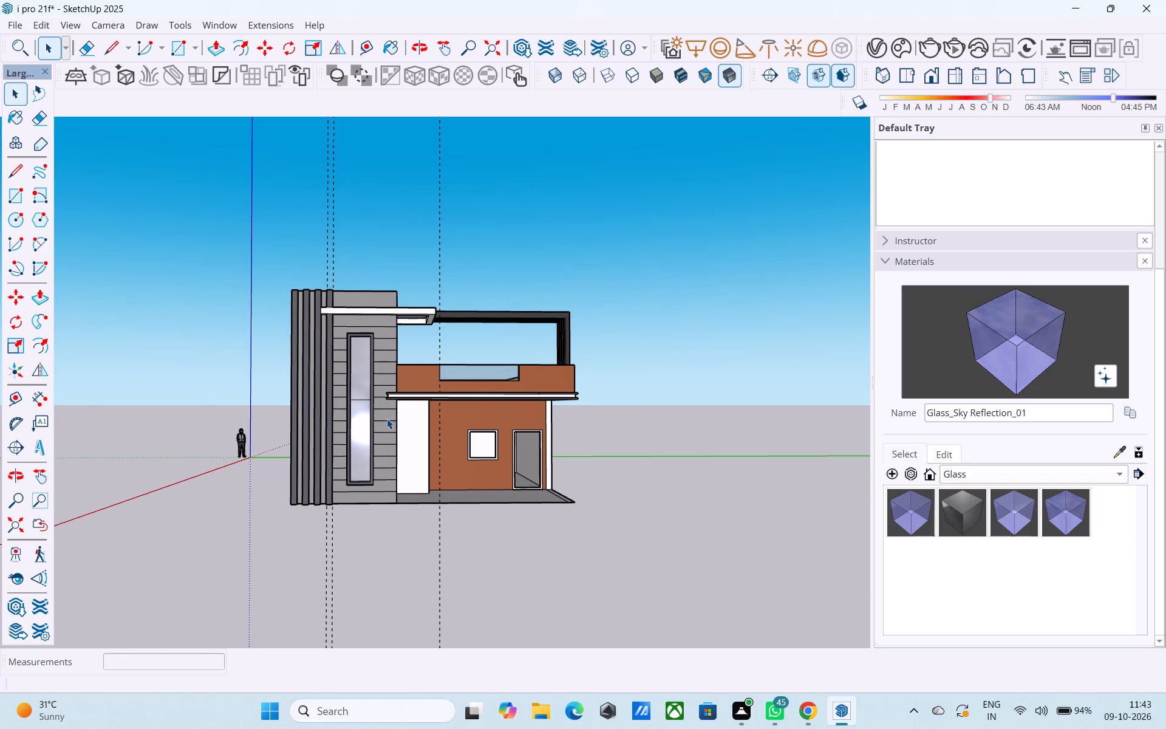
middle_click_drag(434, 404, 441, 430, "shift")
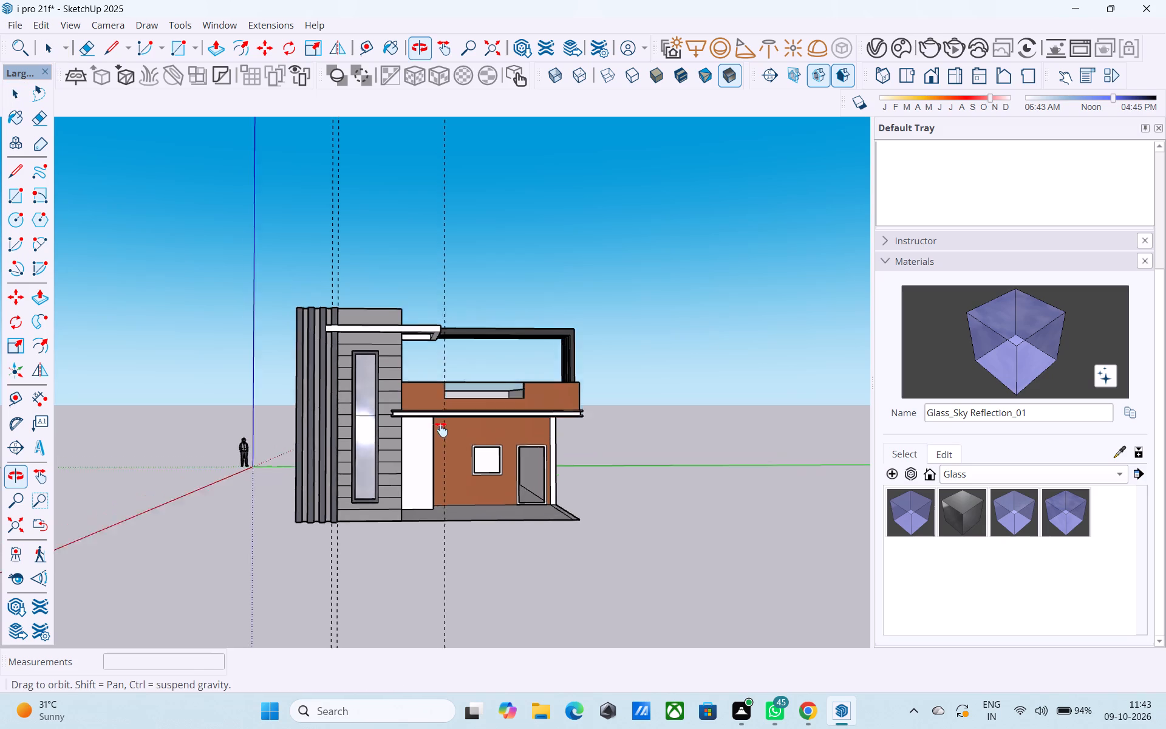
middle_click_drag(441, 430, 374, 429, "shift")
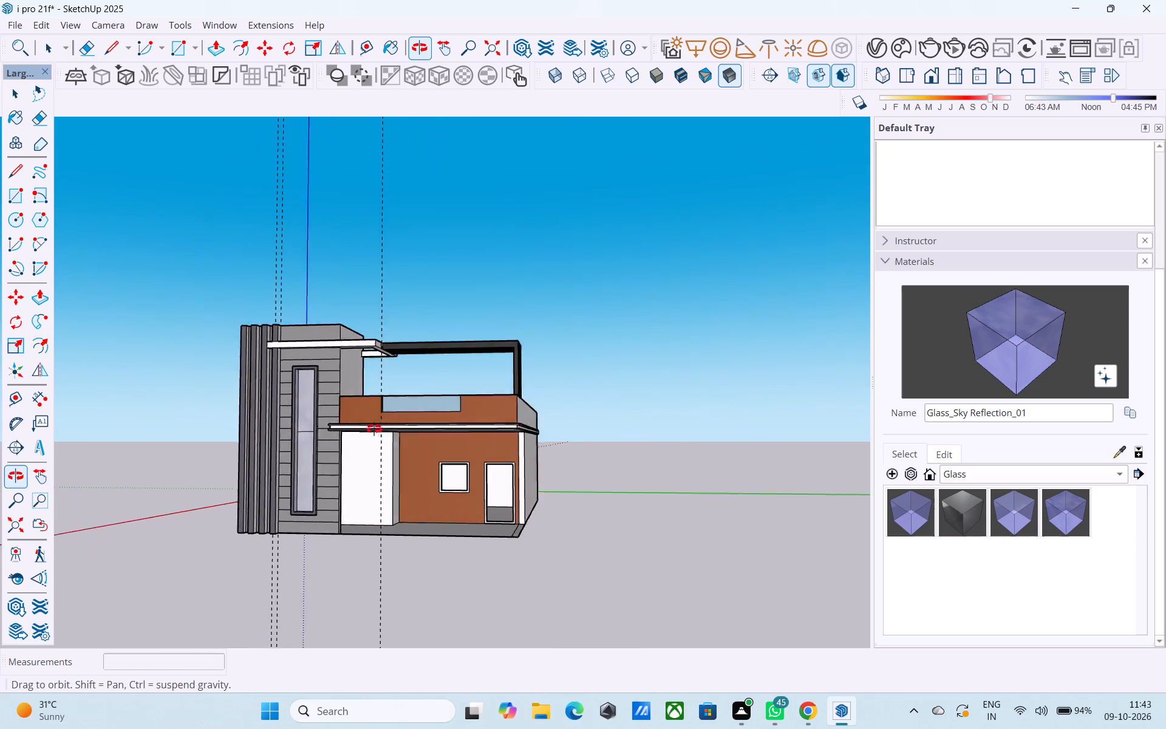
middle_click_drag(374, 429, 438, 446, "shift")
middle_click_drag(459, 493, 412, 468, "shift")
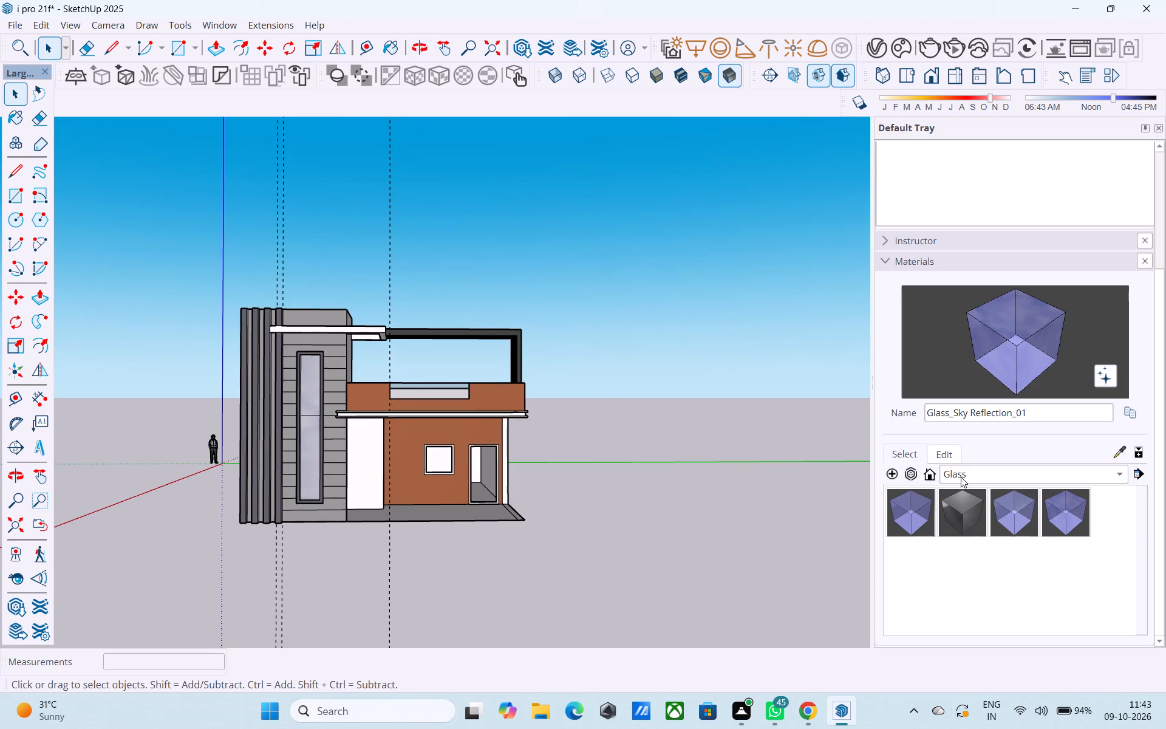
Choose Wood_Veneer_15_1K from the Wood materials and paint the front face of the upper-floor parapet inside its group.
left_click(961, 477)
left_click(1001, 603)
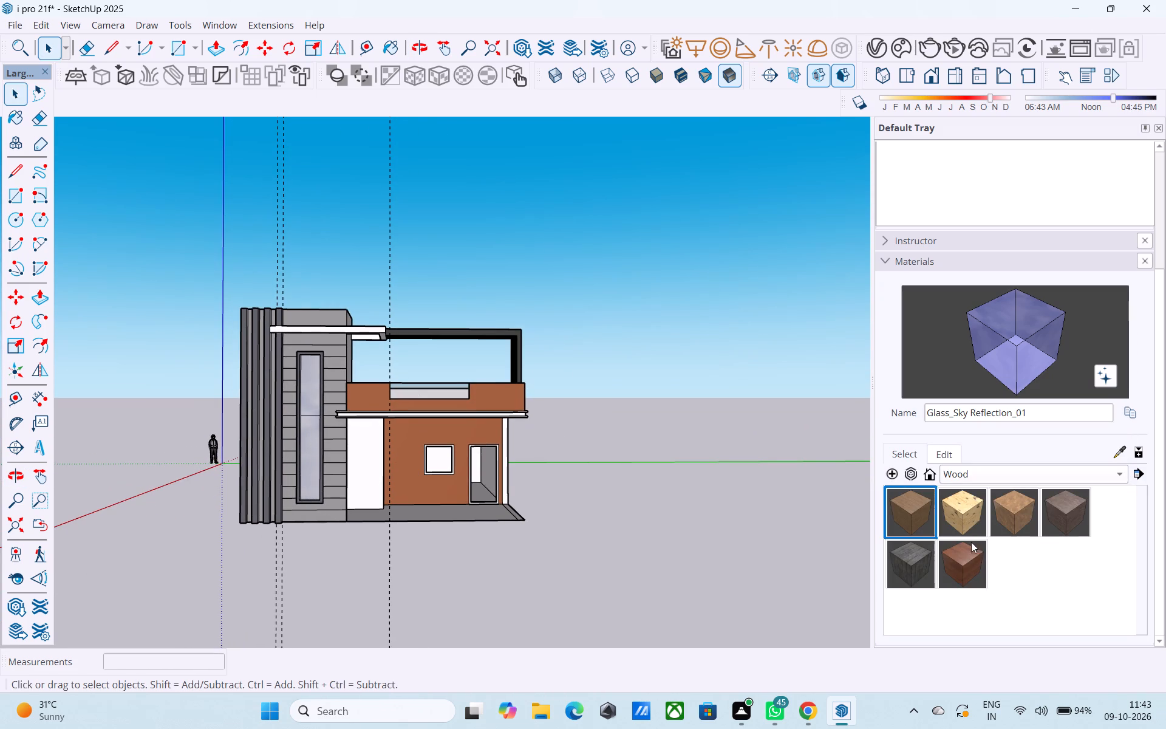
left_click(955, 558)
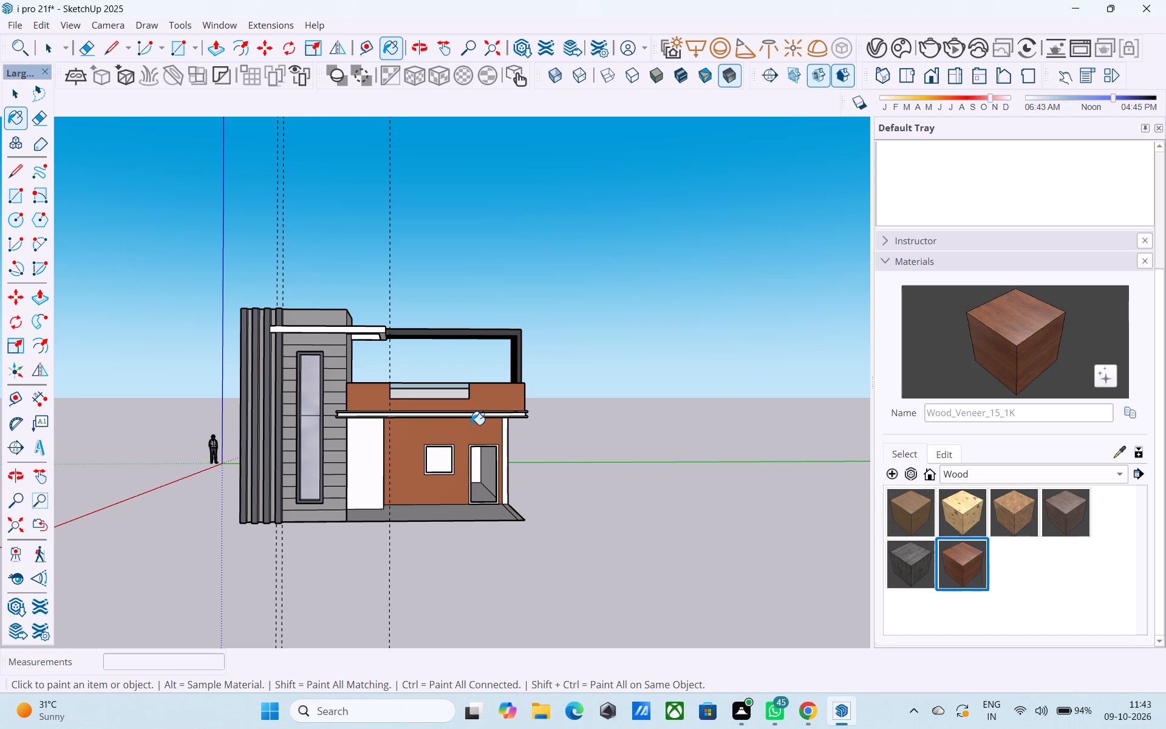
key("space")
triple_click(479, 401)
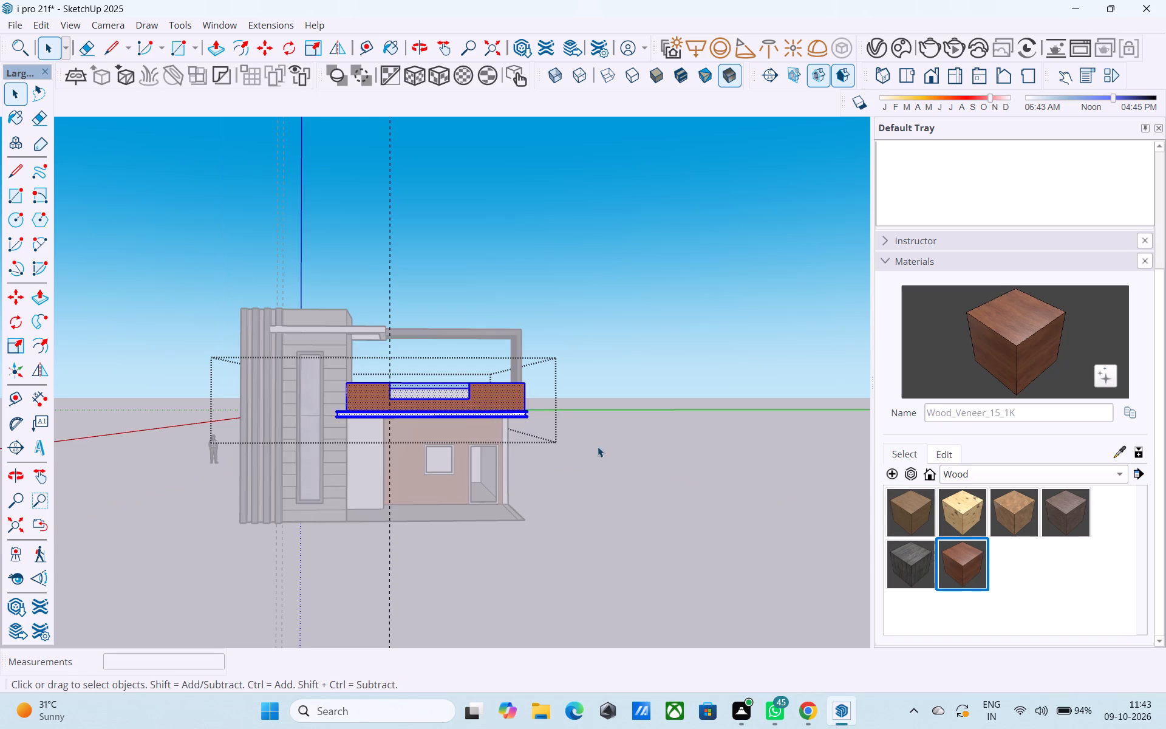
left_click(499, 386)
left_click(502, 391)
left_click(1026, 329)
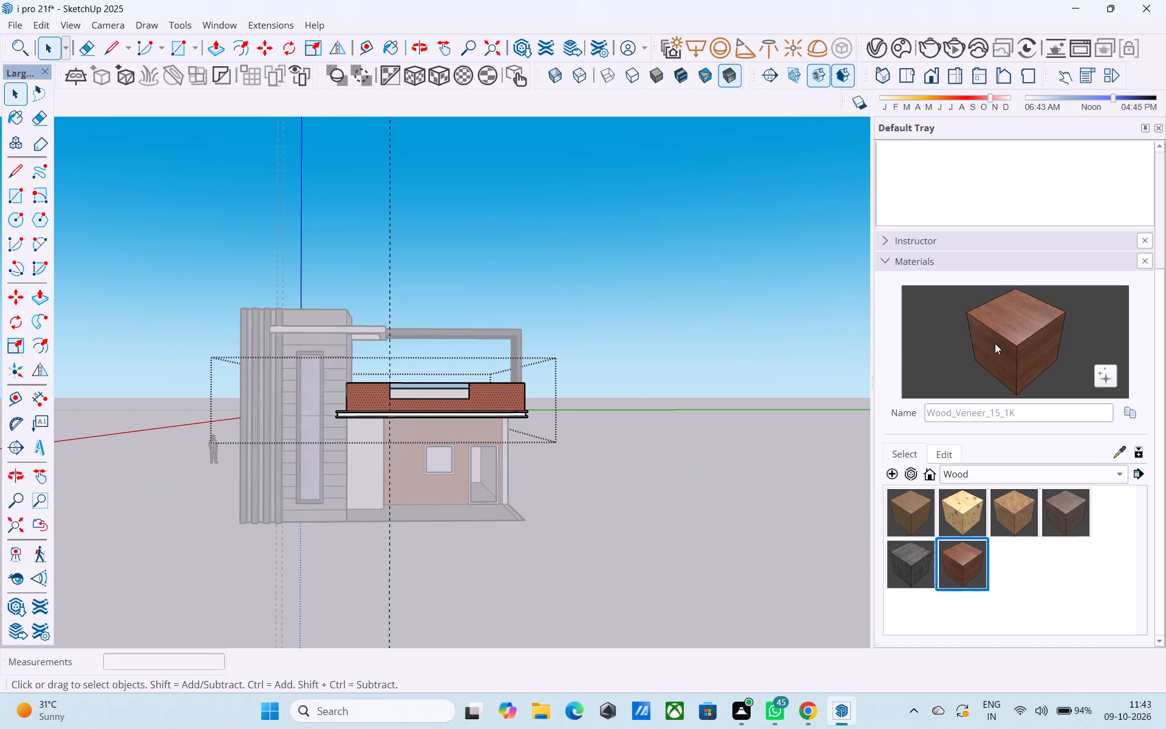
left_click(476, 396)
key("space")
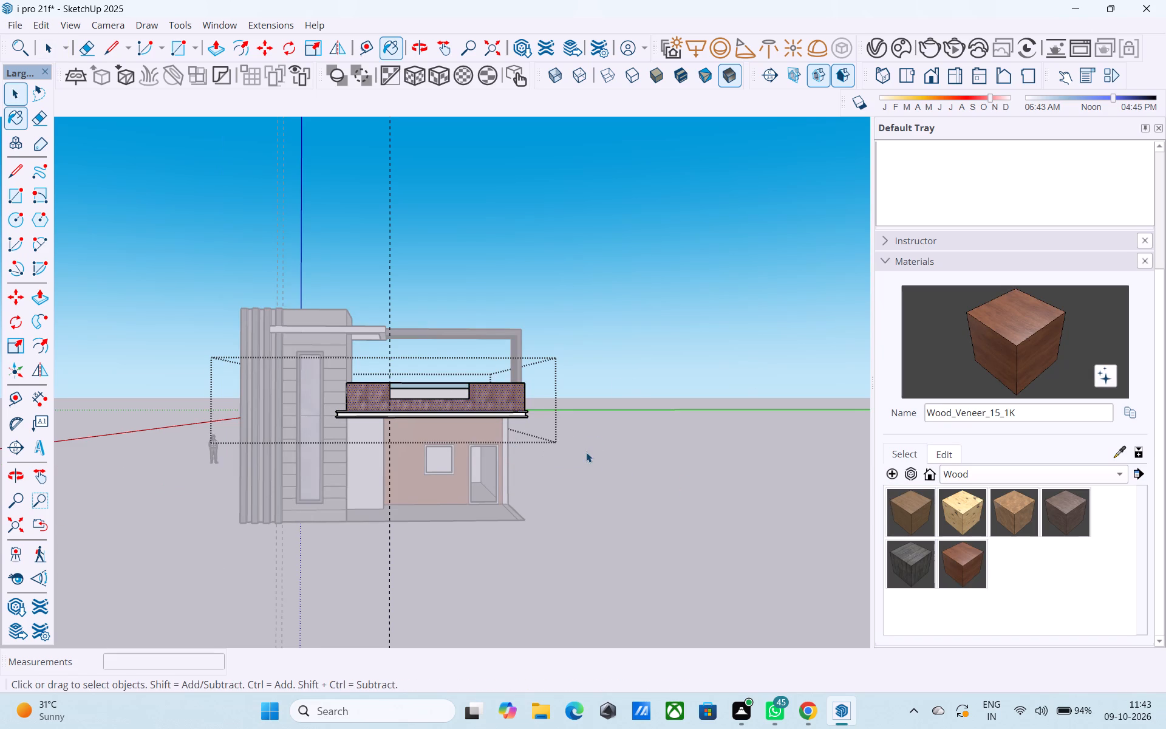
left_click(586, 452)
Open the house group and paint the ground-floor front wall around the window and door with Wood_Veneer_15_1K.
double_click(428, 484)
left_click(409, 470)
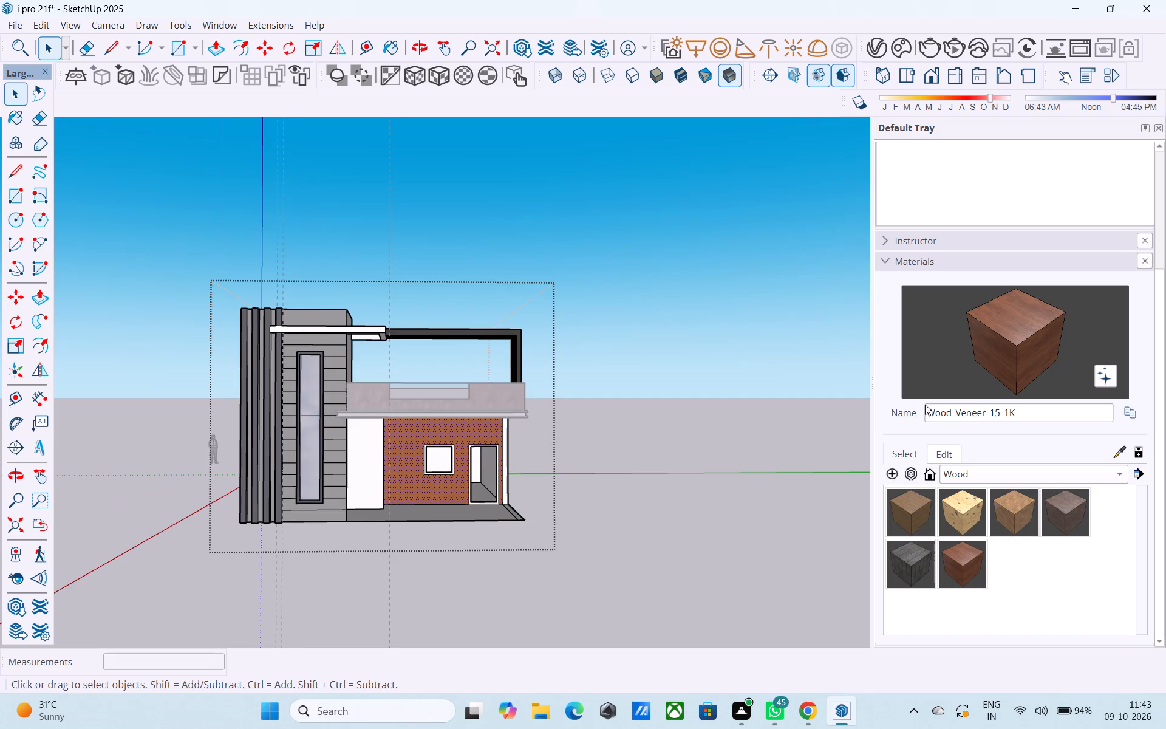
left_click_drag(1028, 346, 1020, 349)
left_click(411, 435)
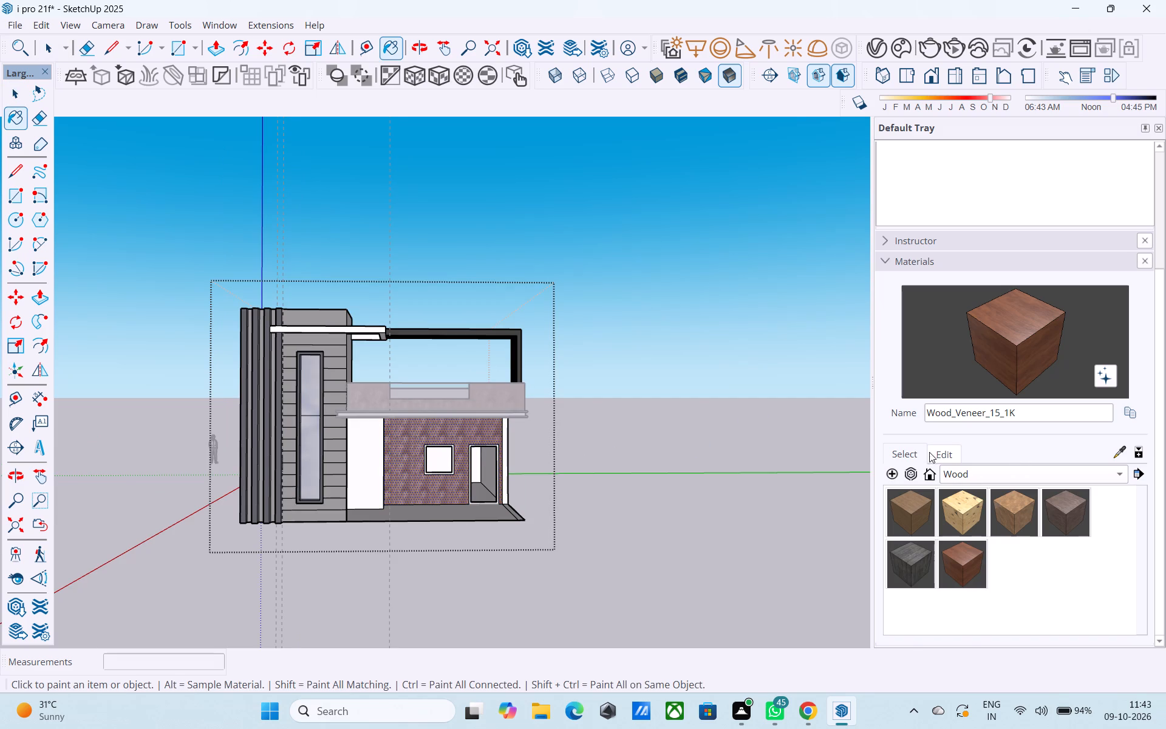
Edit the Wood_Veneer_15_1K material to a lighter brown tone and leave the house group.
left_click(930, 451)
middle_click_drag(966, 542, 934, 528)
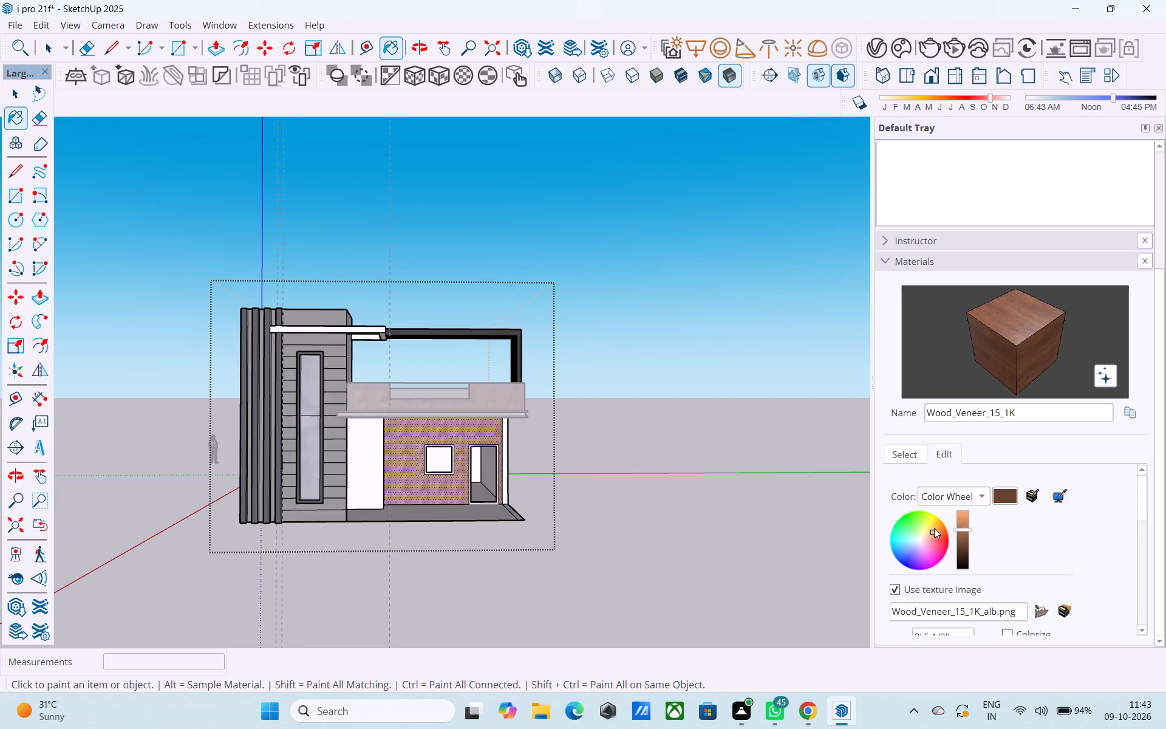
middle_click_drag(934, 528, 949, 539)
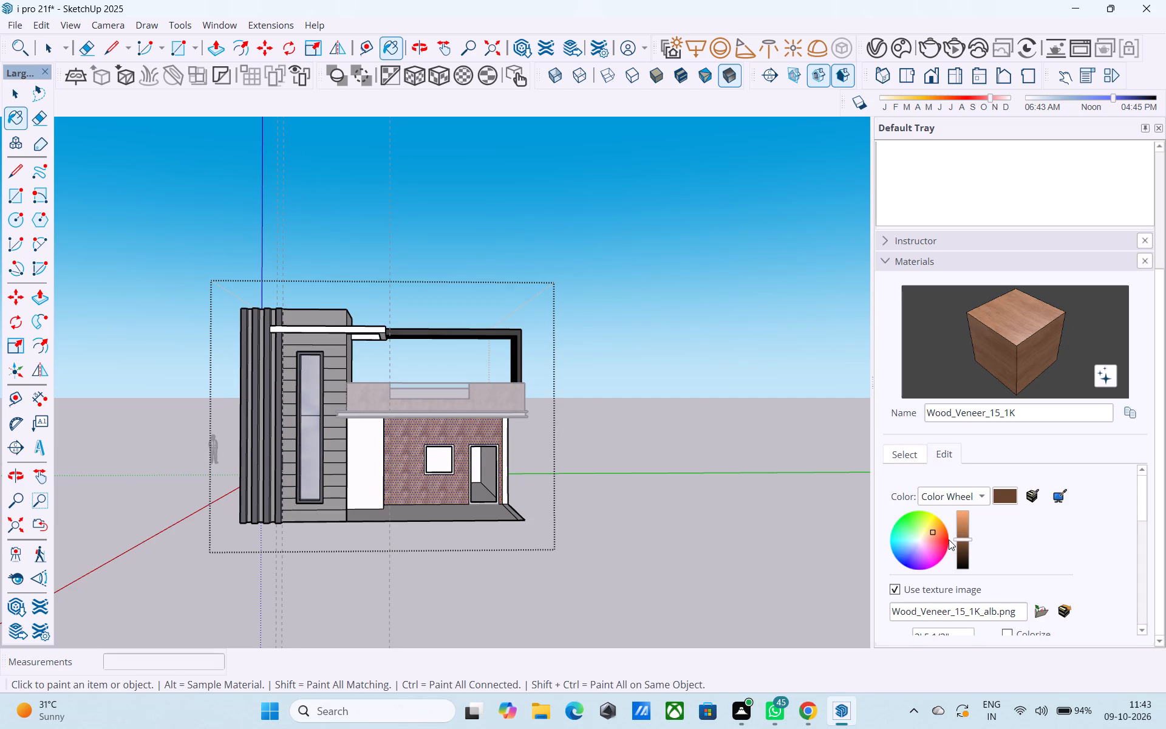
key("space")
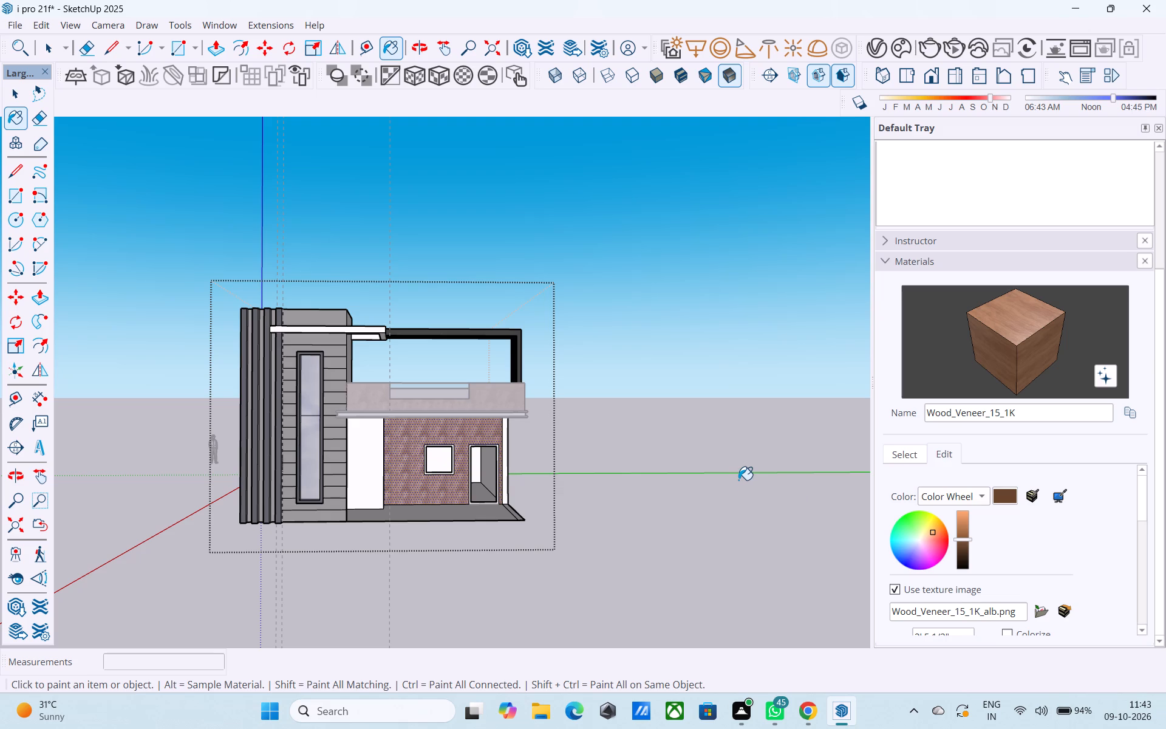
left_click(738, 480)
key("Escape")
key("space")
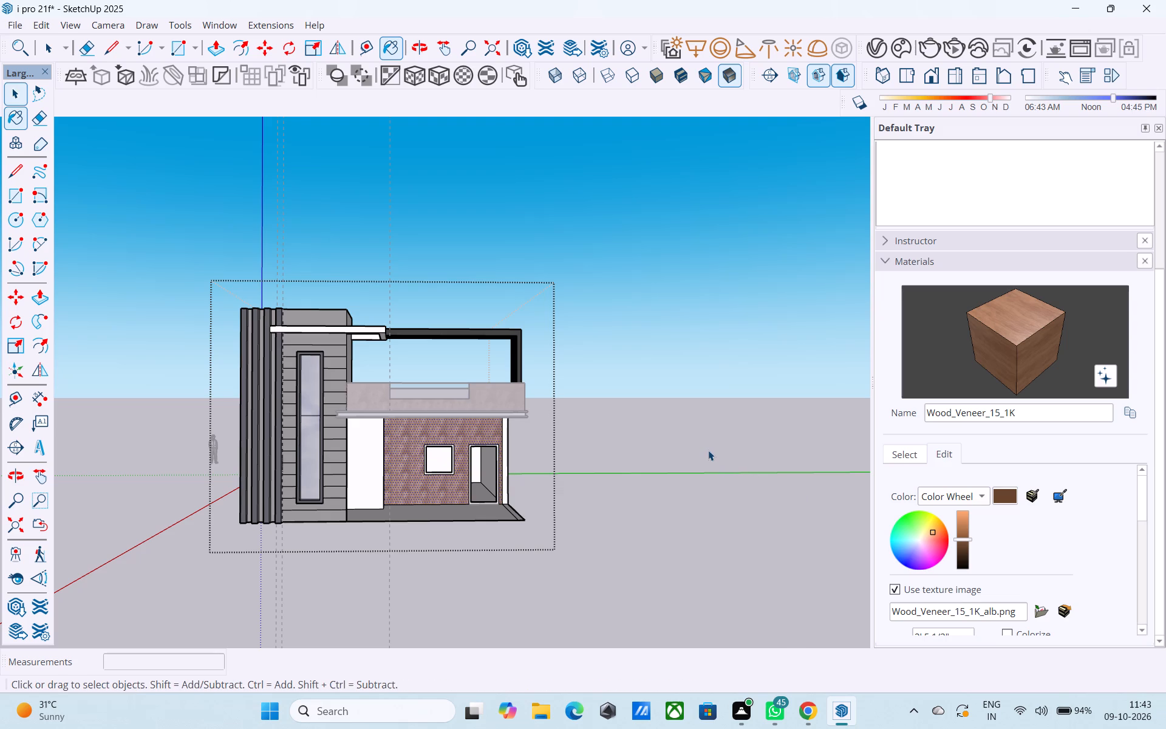
left_click(708, 450)
Adjust the colour of Wood_Veneer_15_1K to a darker, redder brown.
scroll(705, 462, "down", 1)
middle_click_drag(704, 465, 474, 469)
middle_click_drag(481, 468, 564, 460)
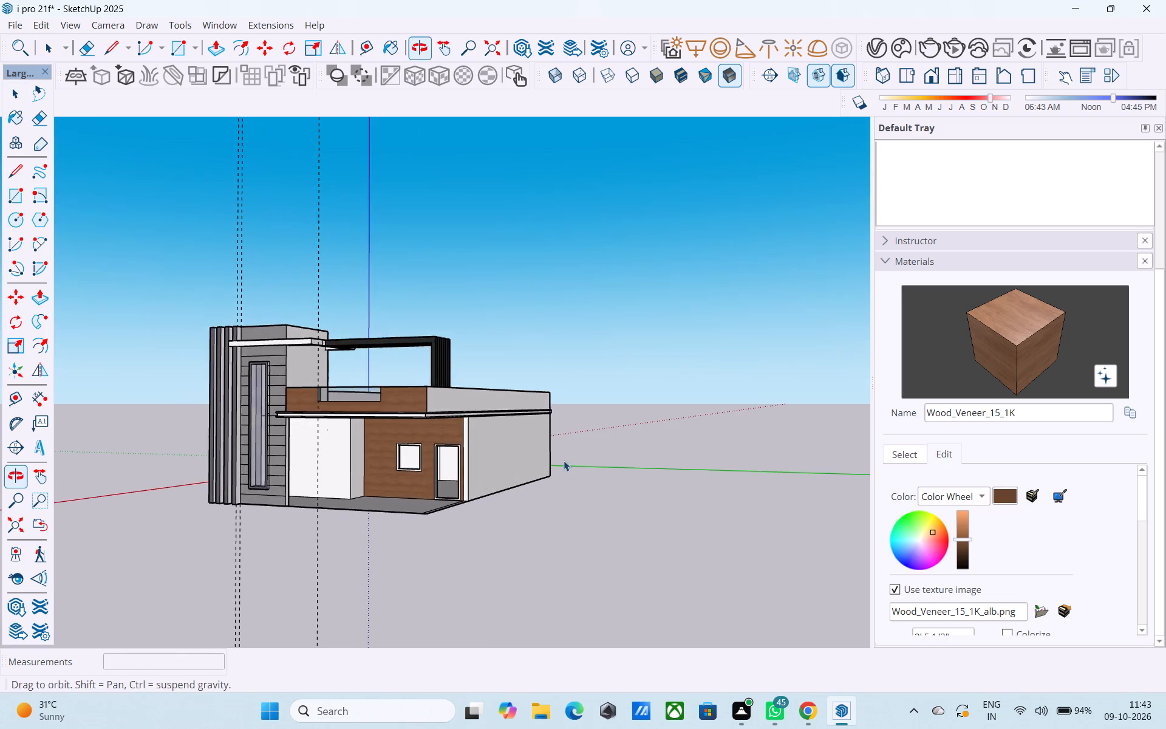
scroll(464, 462, "up", 6)
middle_click_drag(465, 465, 490, 461)
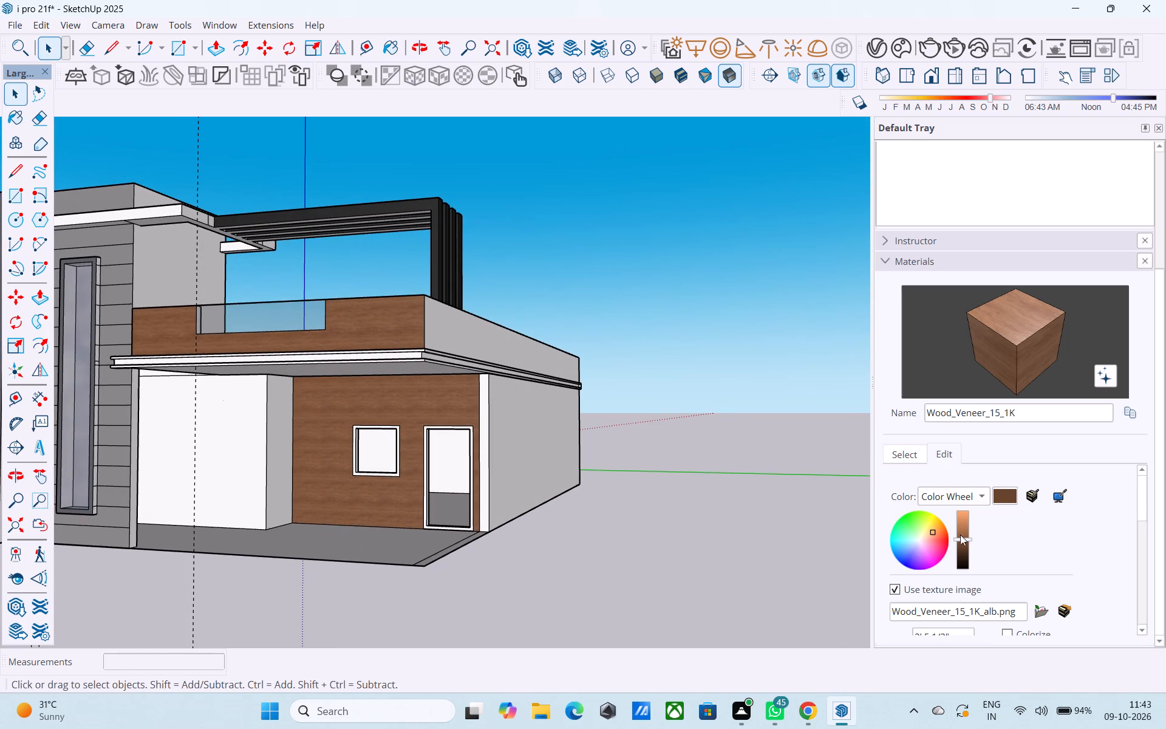
left_click(962, 538)
scroll(943, 545, "up", 3)
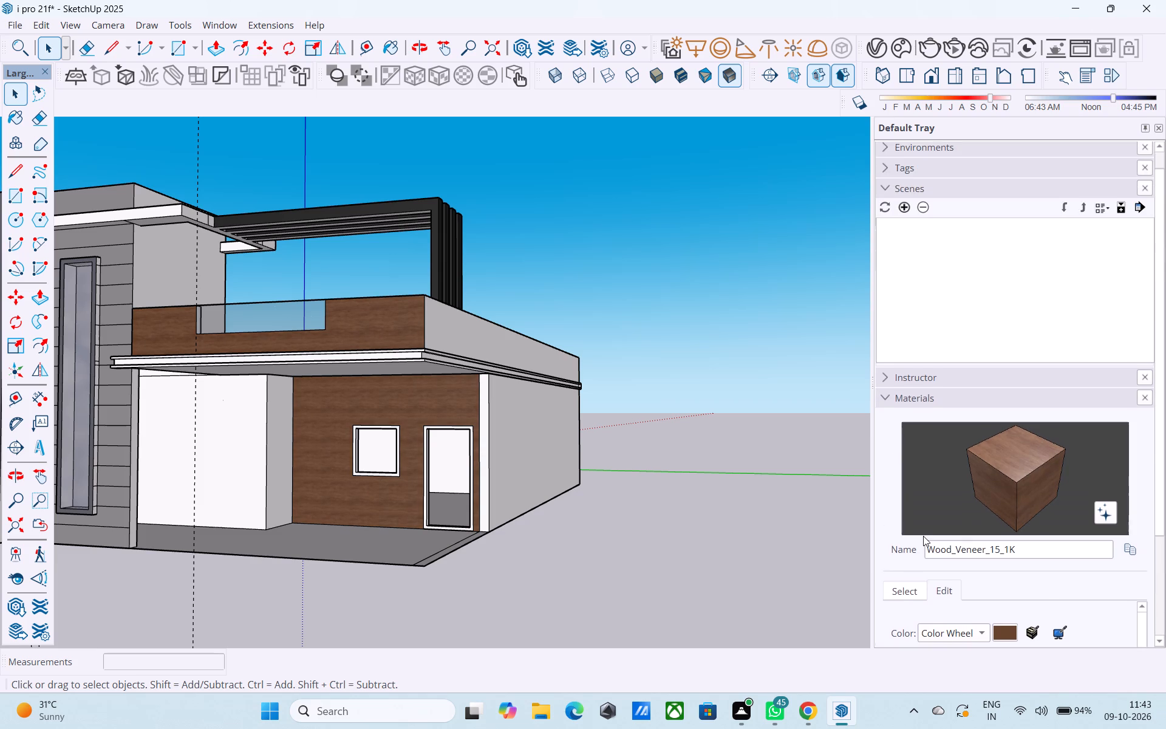
scroll(923, 536, "down", 3)
scroll(923, 536, "up", 1)
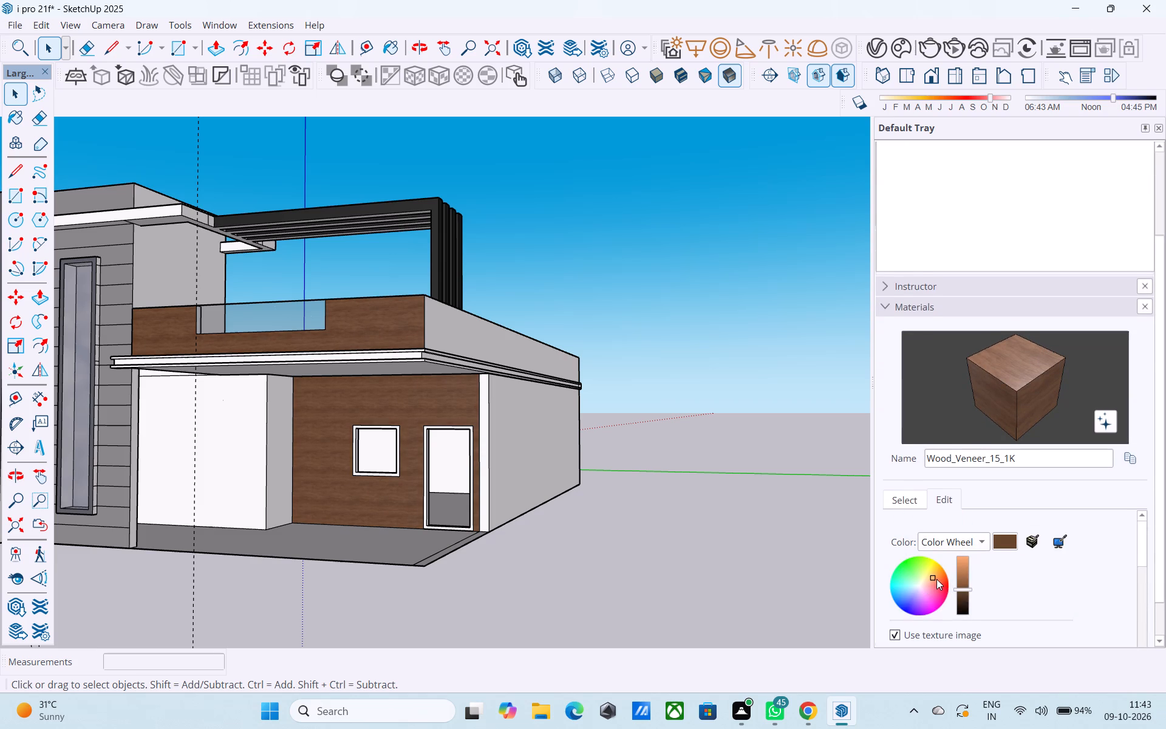
left_click(936, 579)
scroll(760, 454, "down", 2)
middle_click_drag(760, 454, 803, 476)
left_click(724, 469)
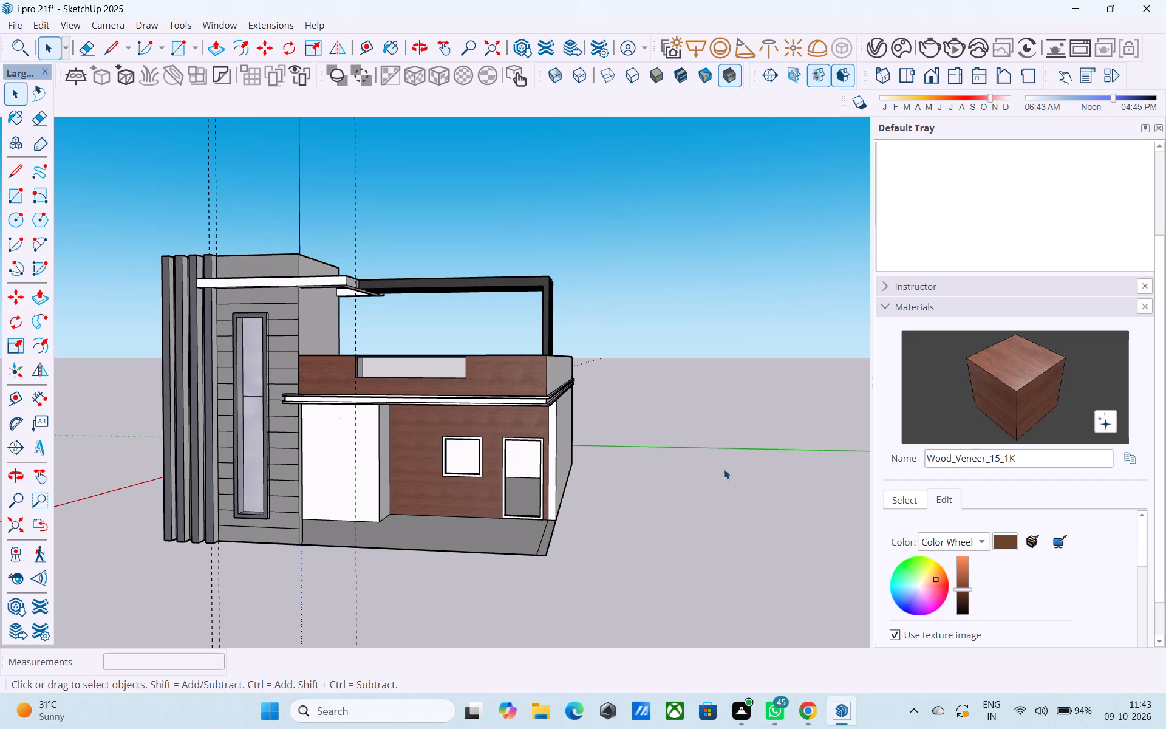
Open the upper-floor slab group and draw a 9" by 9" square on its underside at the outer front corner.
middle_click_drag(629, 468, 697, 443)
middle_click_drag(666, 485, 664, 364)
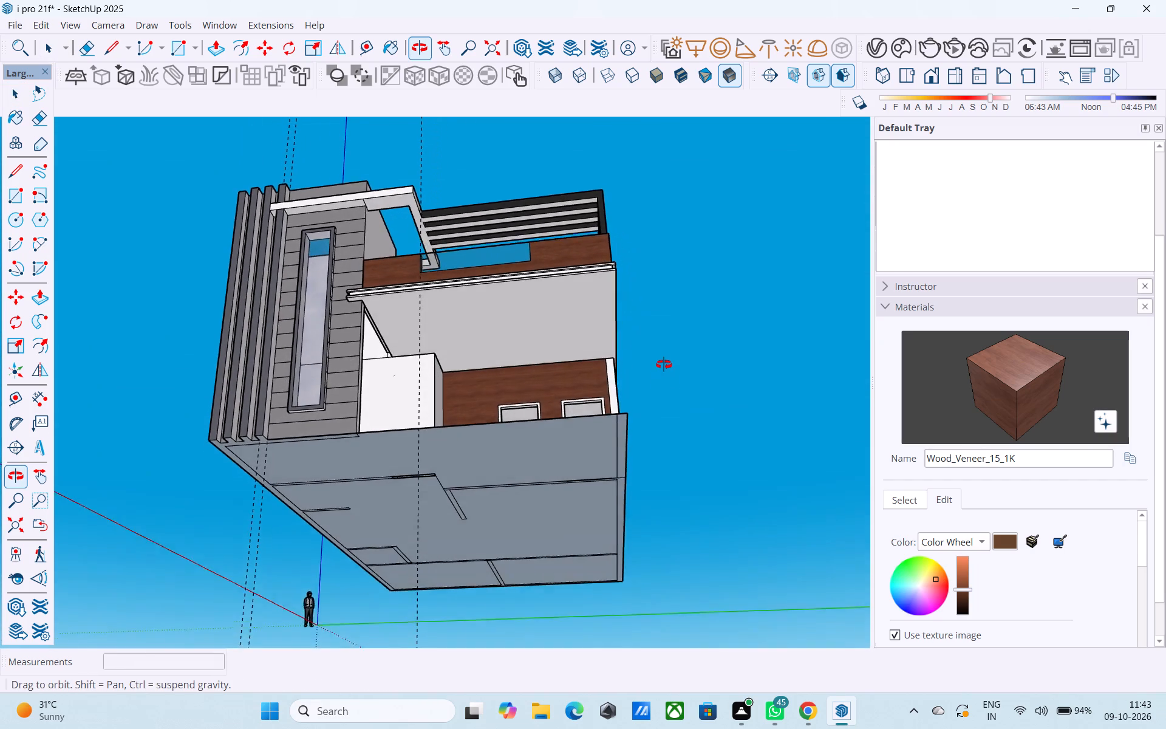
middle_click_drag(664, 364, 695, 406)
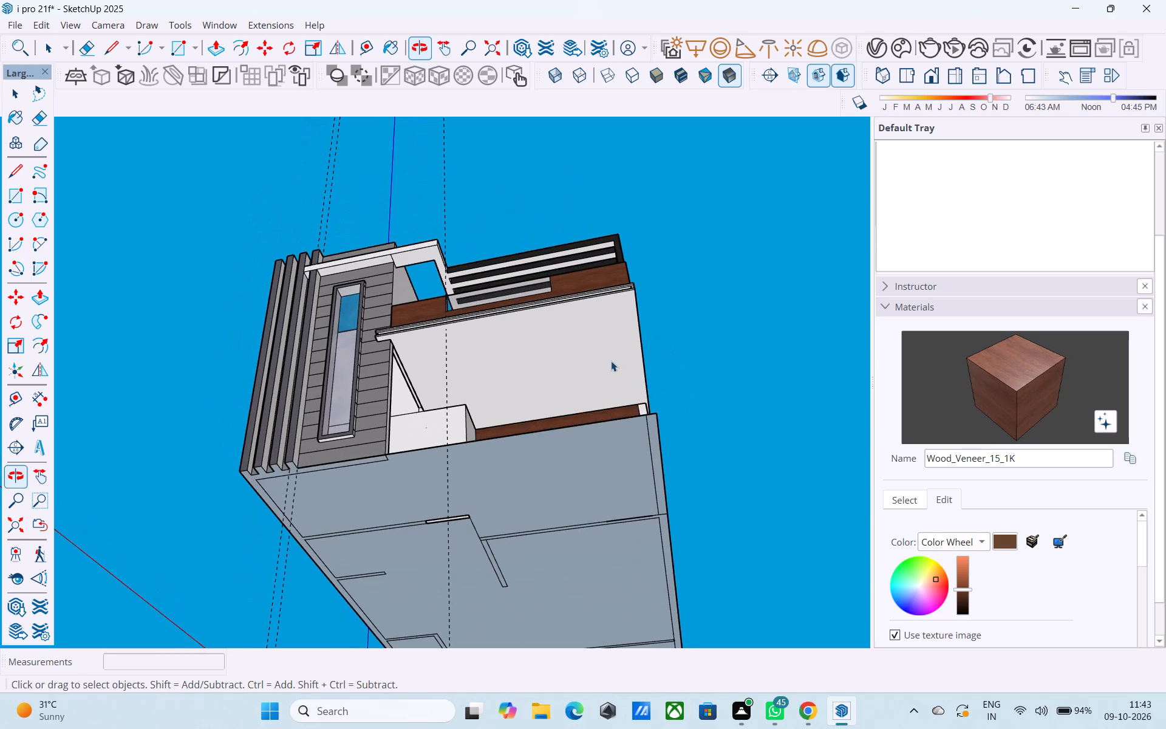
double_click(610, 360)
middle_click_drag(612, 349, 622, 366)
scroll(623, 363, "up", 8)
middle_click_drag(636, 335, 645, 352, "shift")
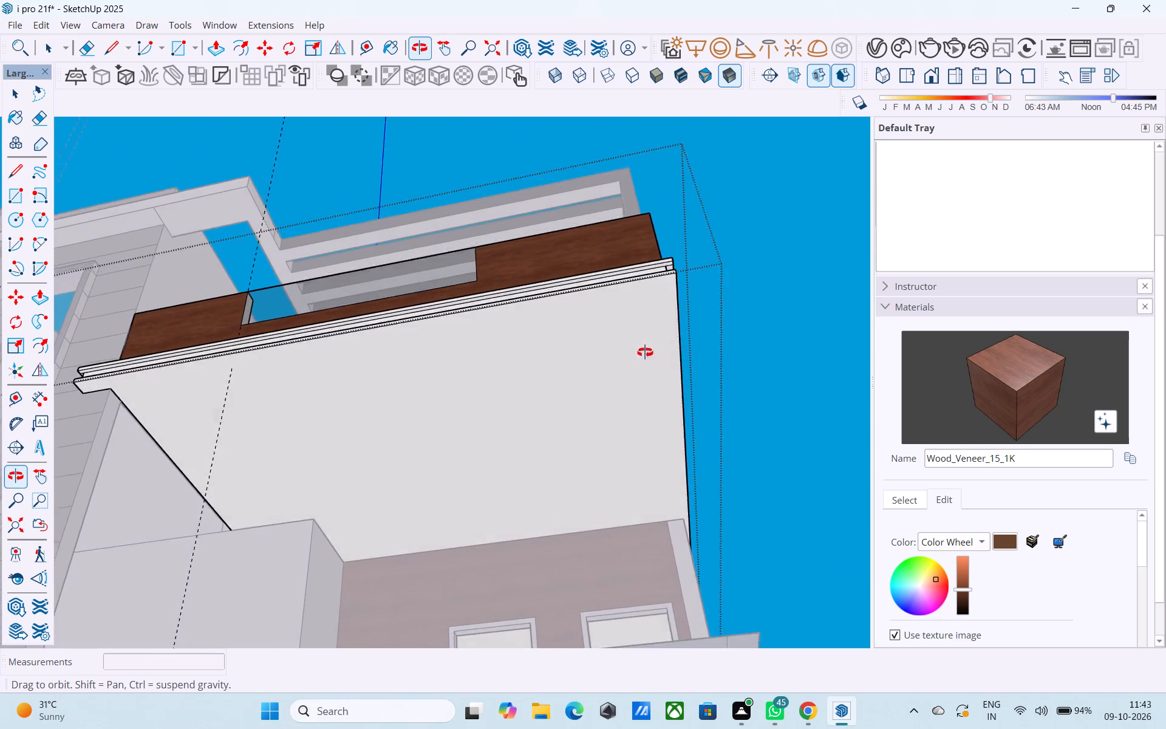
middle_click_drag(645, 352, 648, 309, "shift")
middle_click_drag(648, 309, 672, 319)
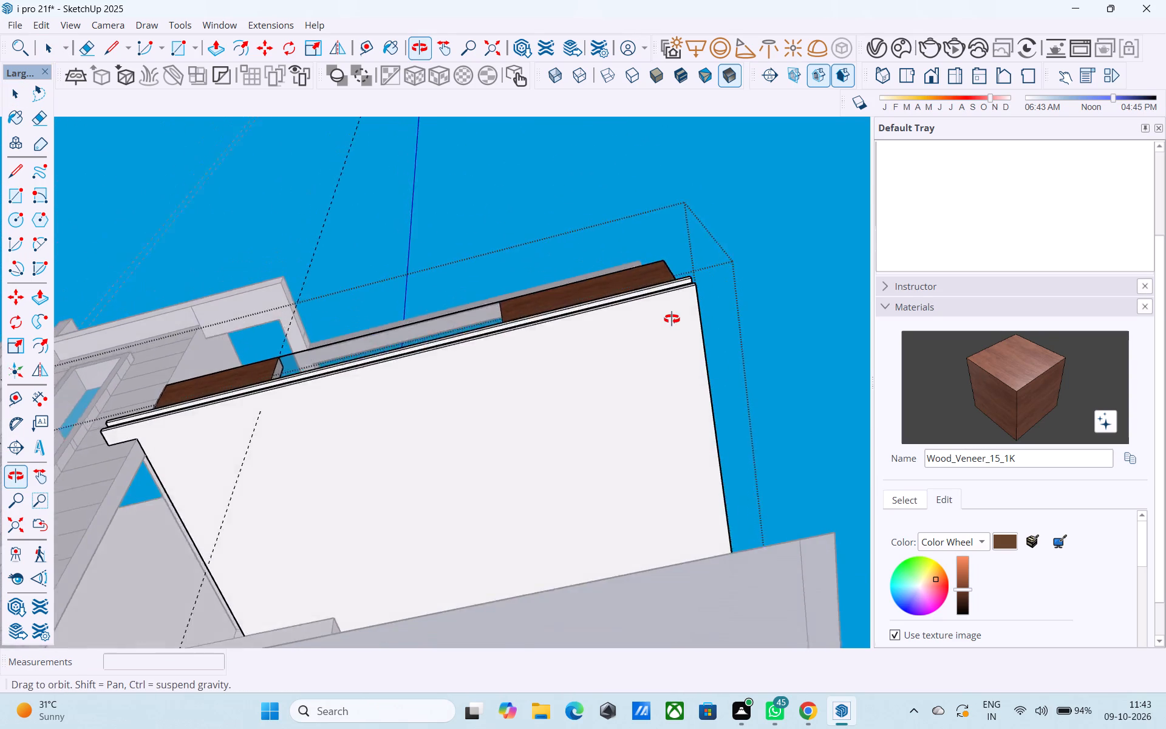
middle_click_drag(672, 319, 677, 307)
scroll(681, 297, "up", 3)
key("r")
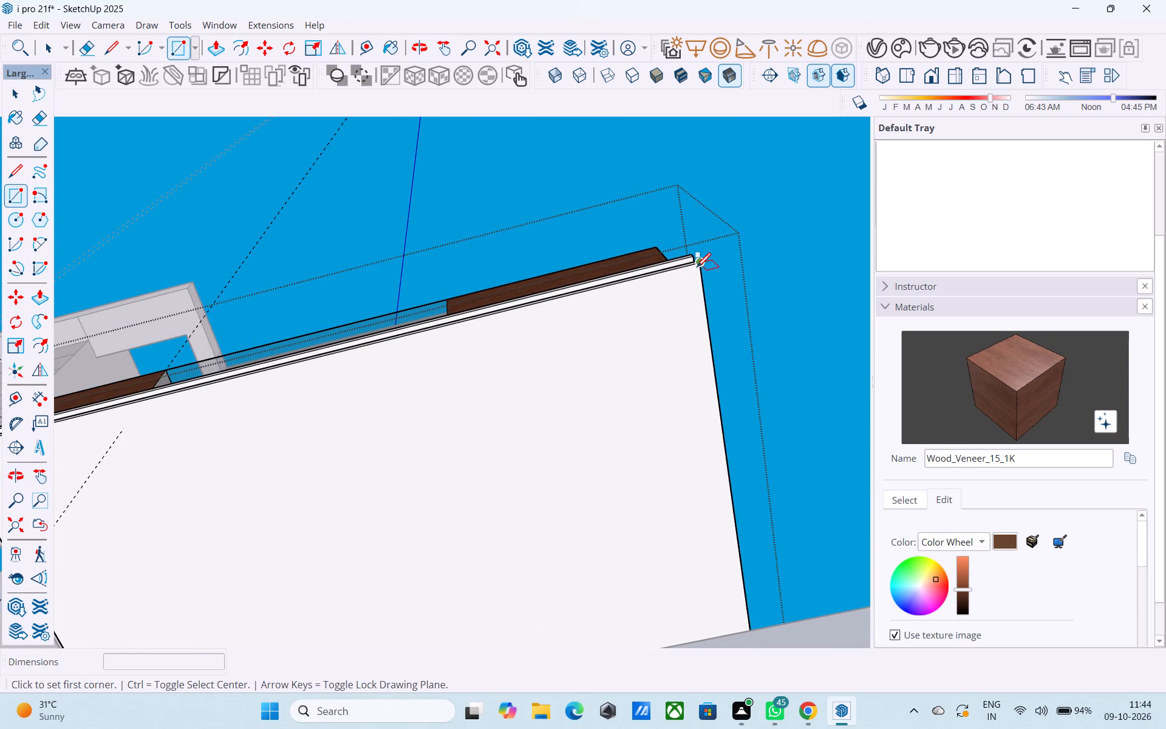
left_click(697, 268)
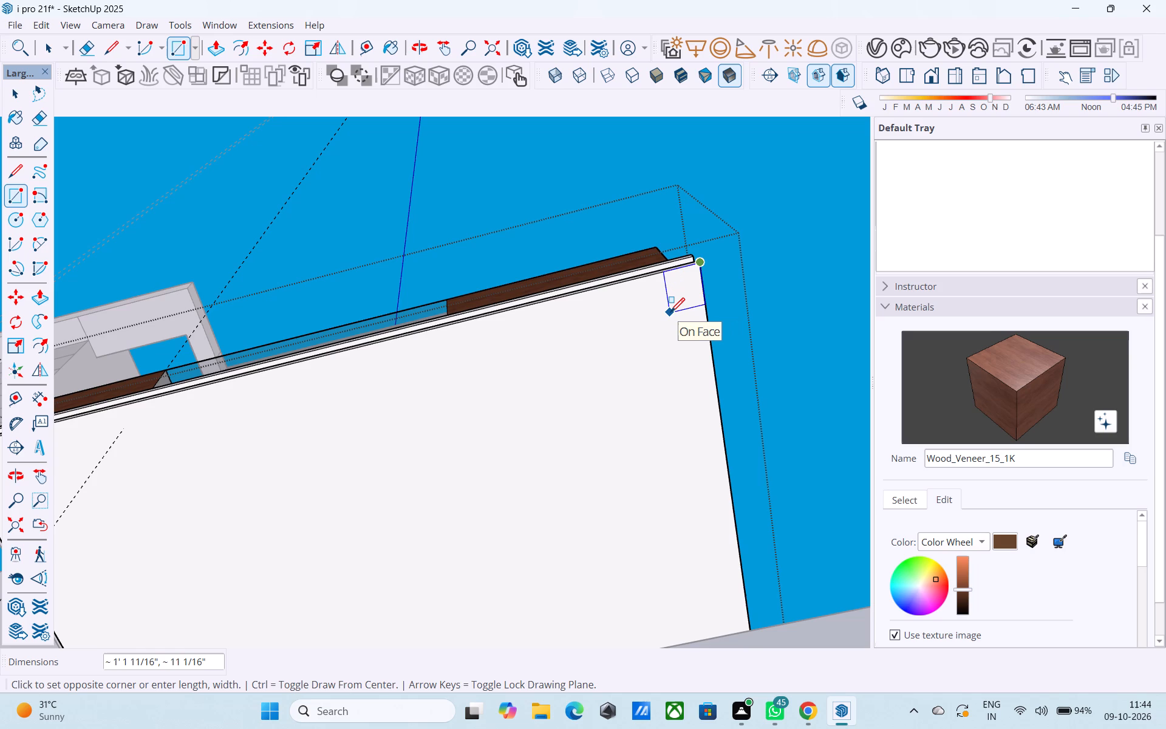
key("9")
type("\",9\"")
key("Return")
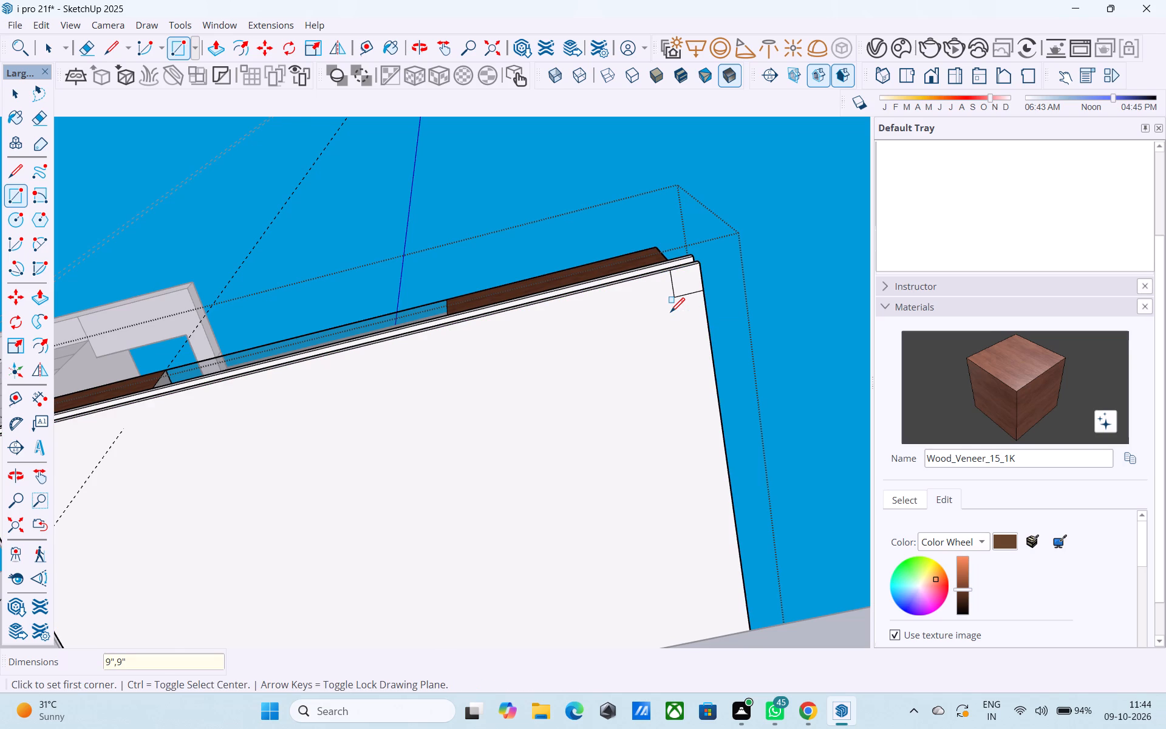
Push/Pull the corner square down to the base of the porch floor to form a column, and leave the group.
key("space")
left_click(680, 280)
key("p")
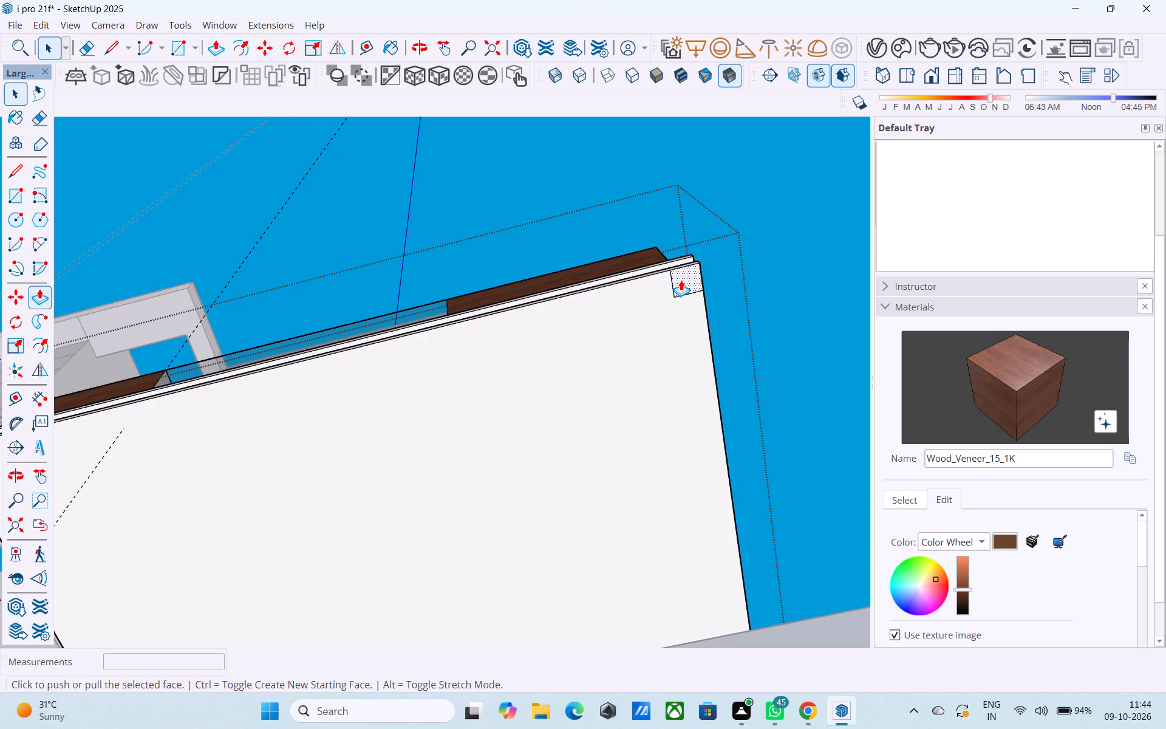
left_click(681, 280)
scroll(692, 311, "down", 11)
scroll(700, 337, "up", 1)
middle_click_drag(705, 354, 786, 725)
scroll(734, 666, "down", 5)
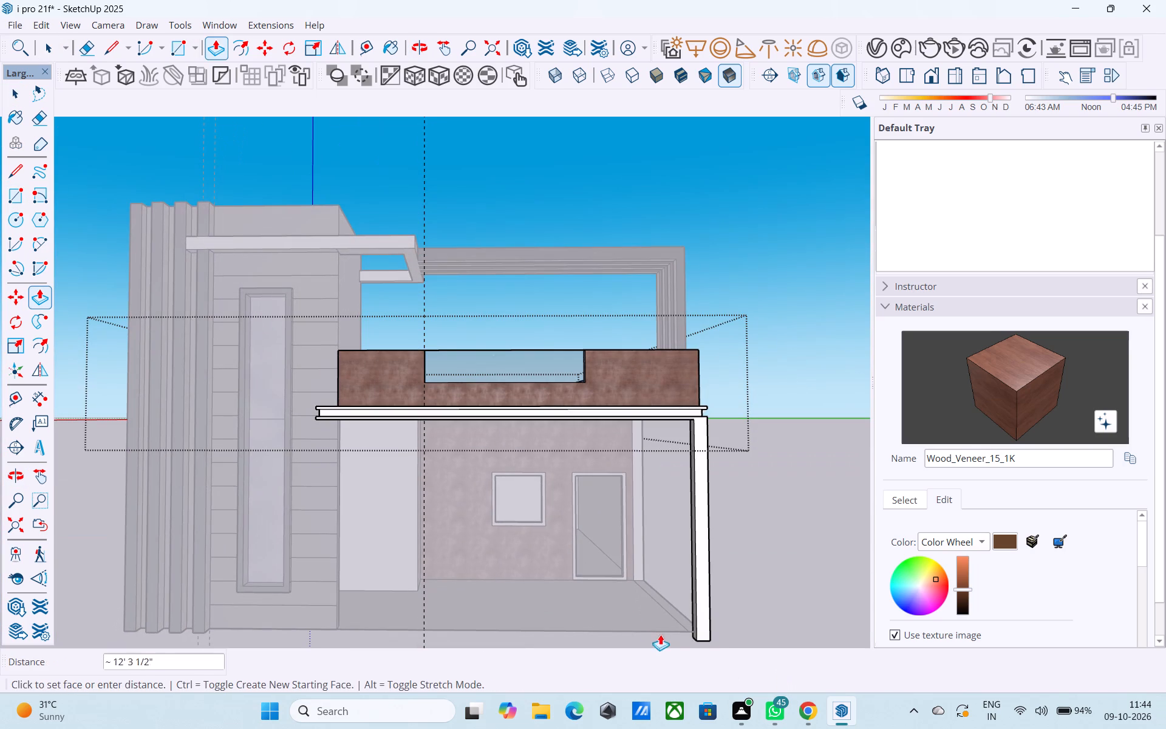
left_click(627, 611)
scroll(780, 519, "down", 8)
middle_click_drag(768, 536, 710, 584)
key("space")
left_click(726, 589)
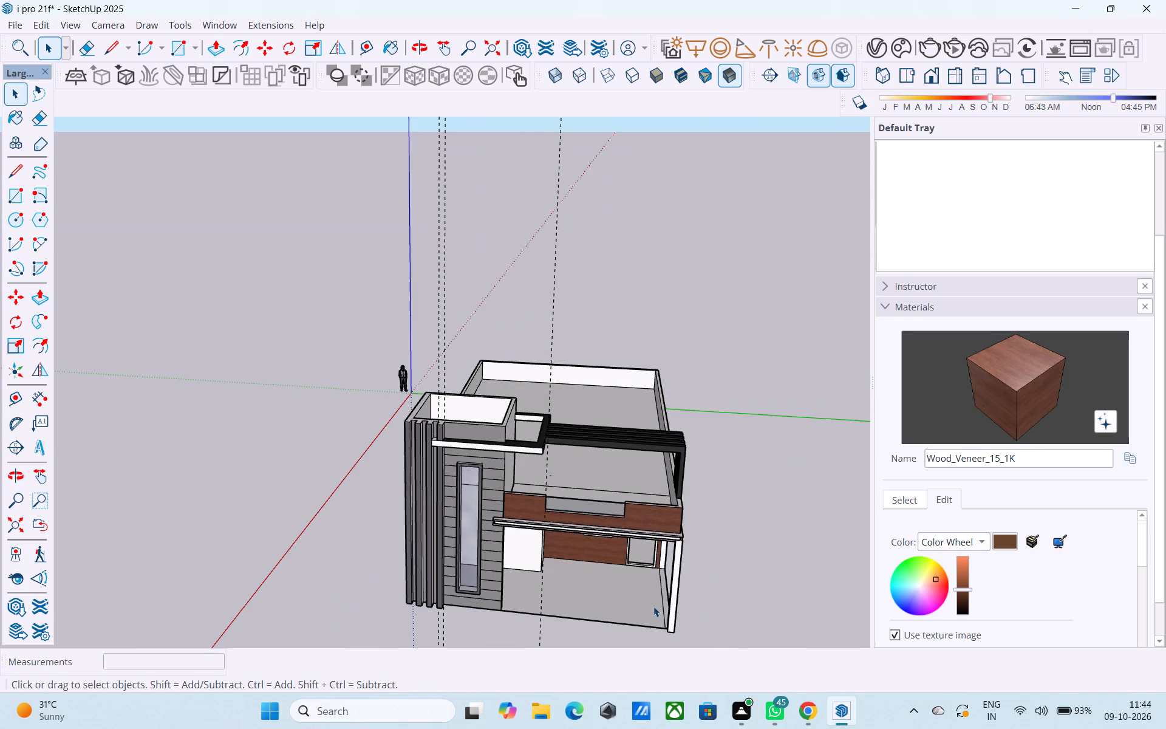
Examine the porch's corner column from the front, from the side and at its base.
middle_click_drag(653, 606, 687, 574)
scroll(680, 592, "up", 9)
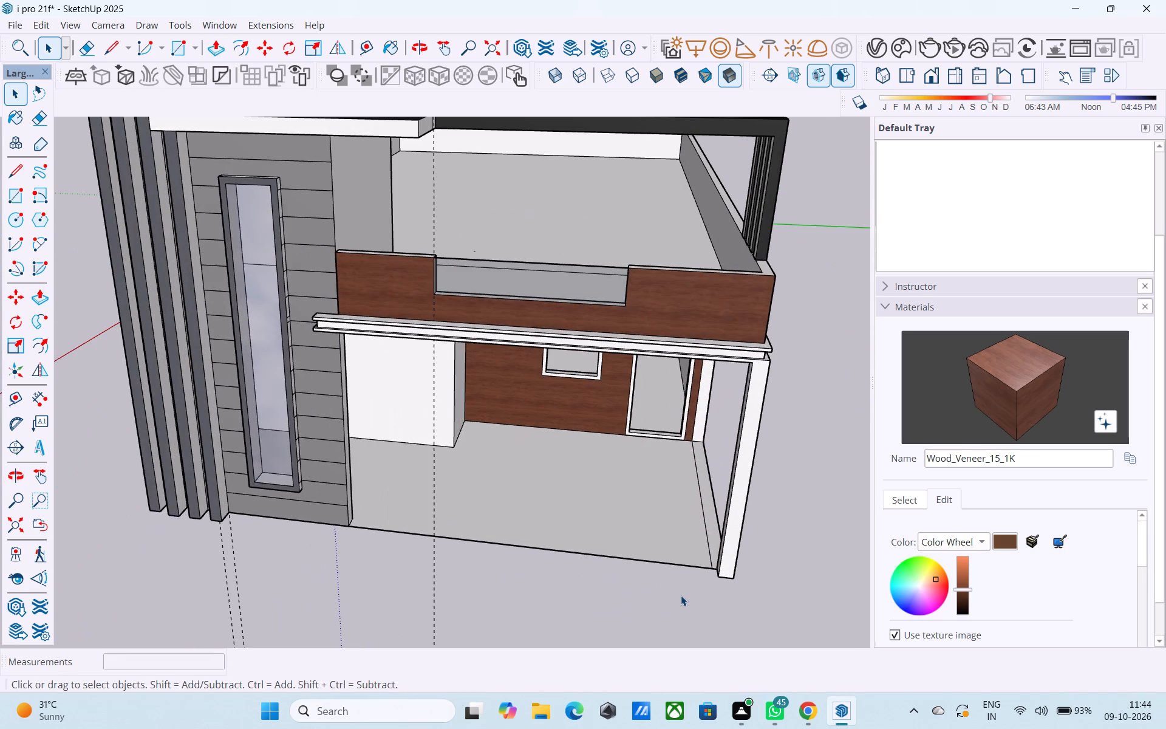
middle_click_drag(658, 592, 735, 590)
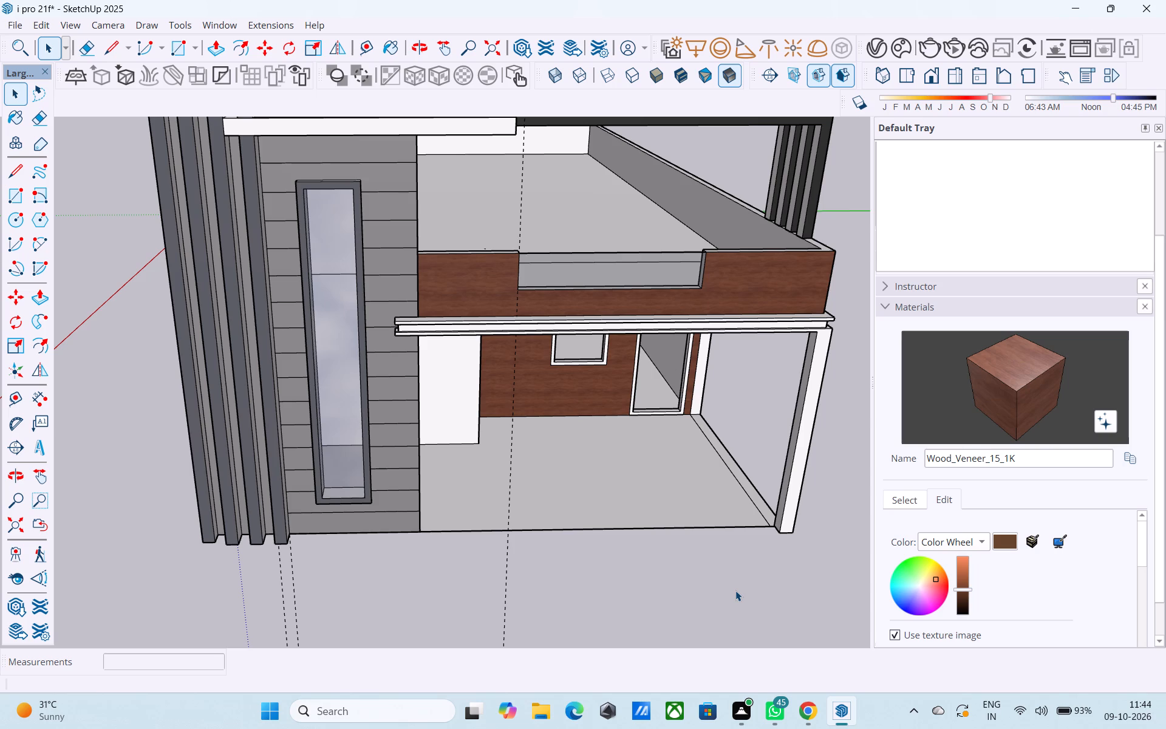
middle_click_drag(755, 558, 548, 565)
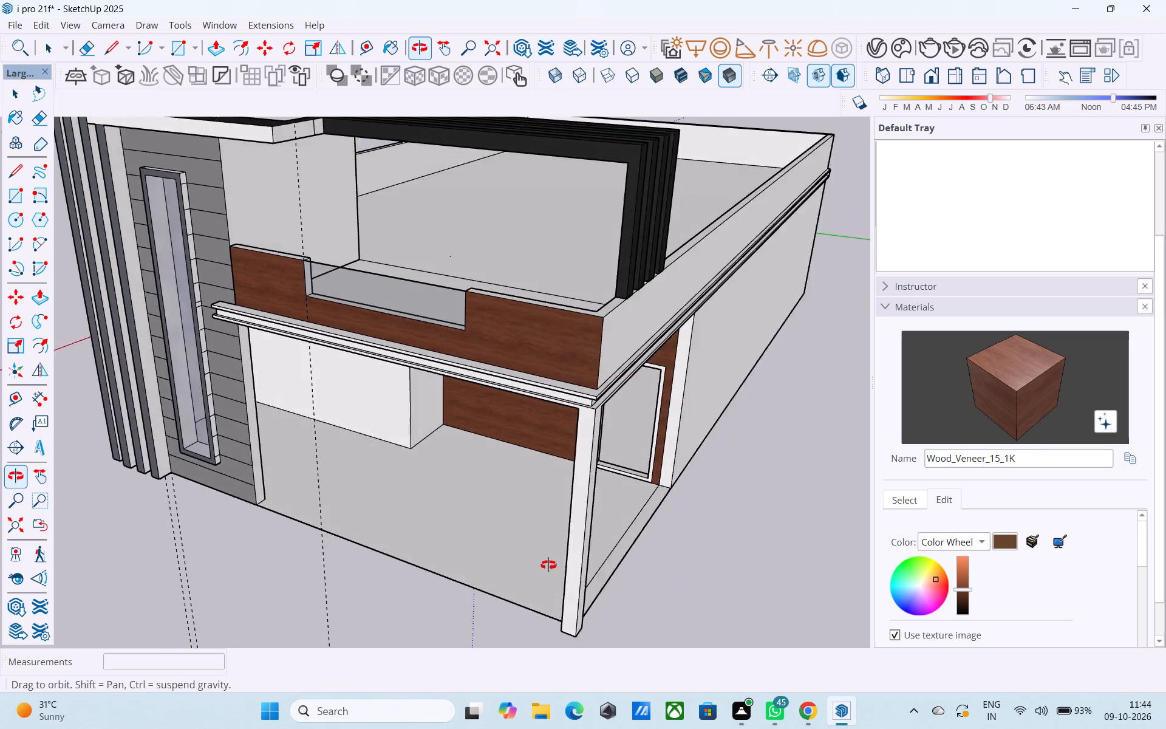
middle_click_drag(548, 565, 511, 559)
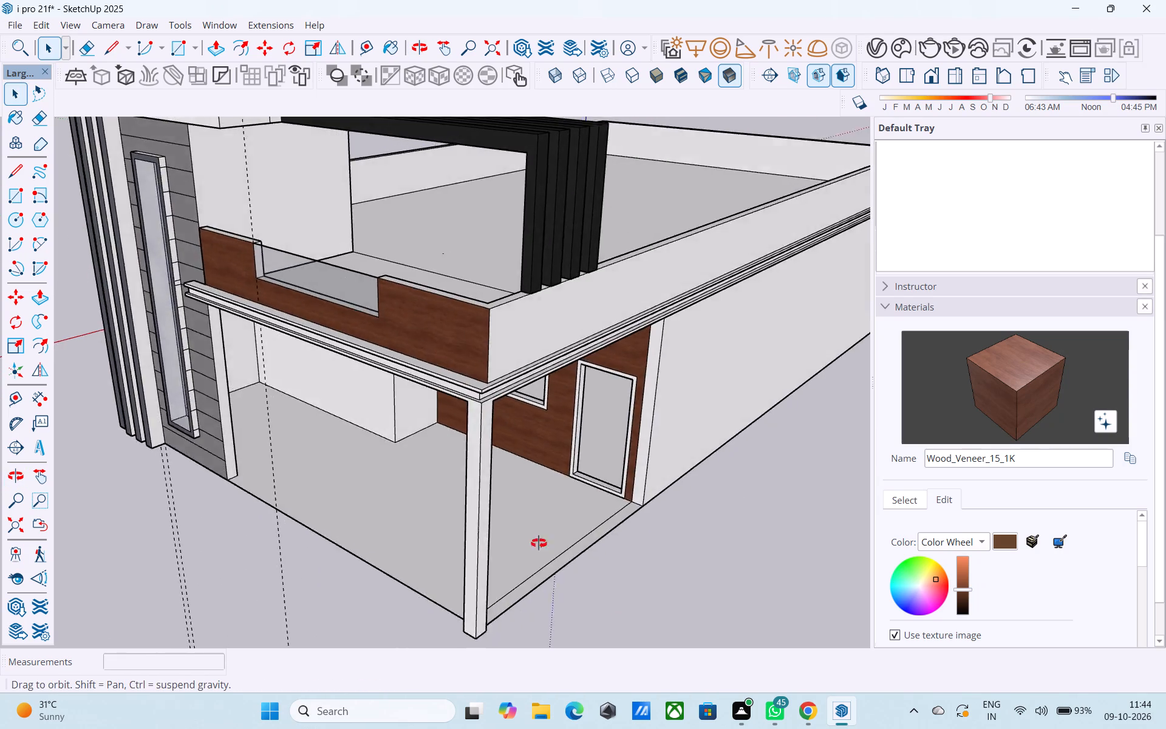
middle_click_drag(561, 522, 605, 488, "shift")
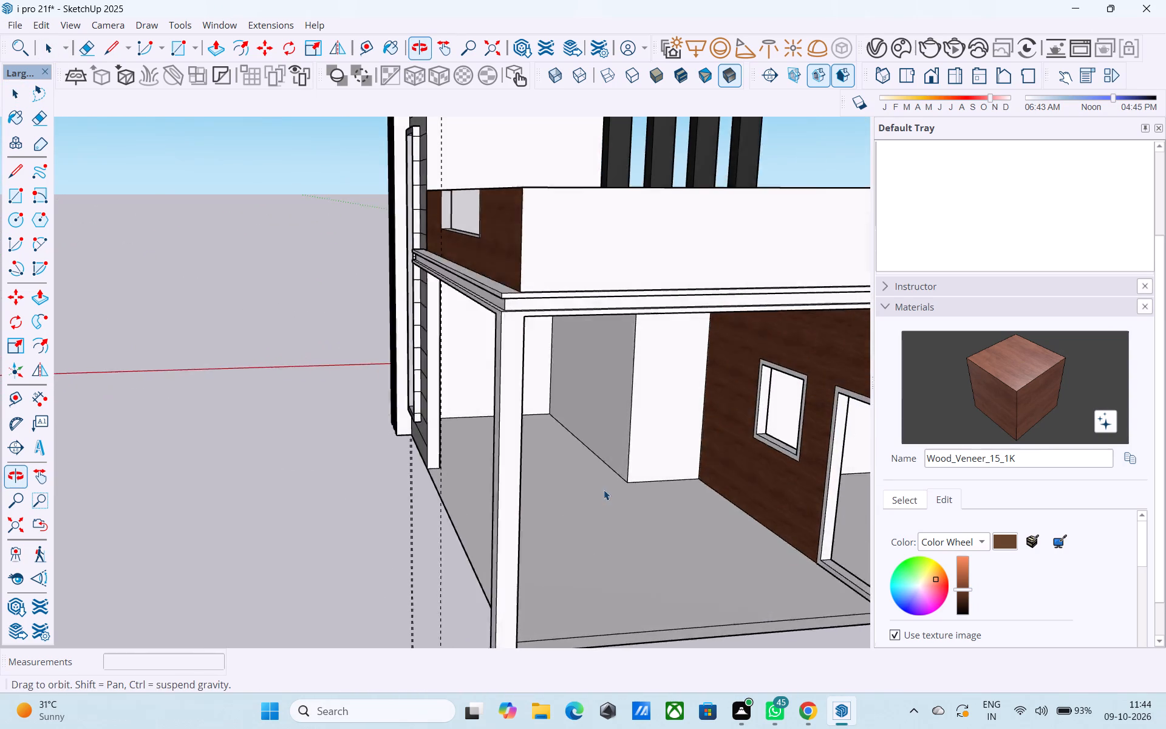
middle_click_drag(621, 524, 675, 447, "shift")
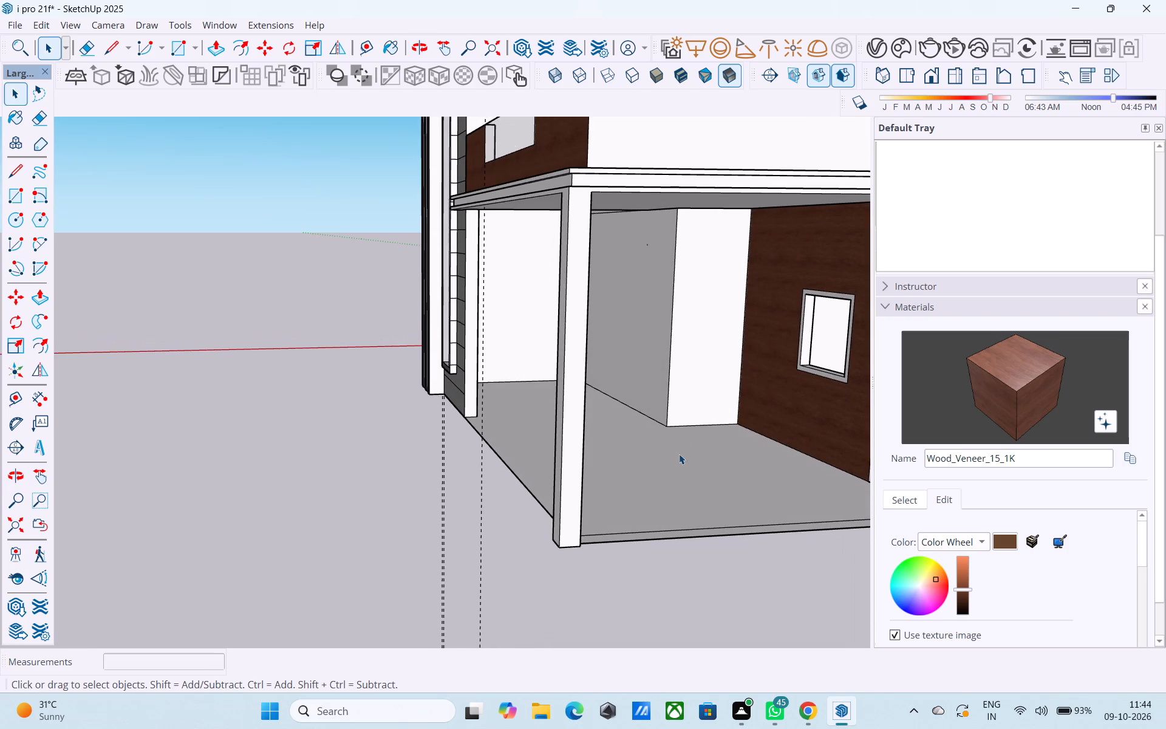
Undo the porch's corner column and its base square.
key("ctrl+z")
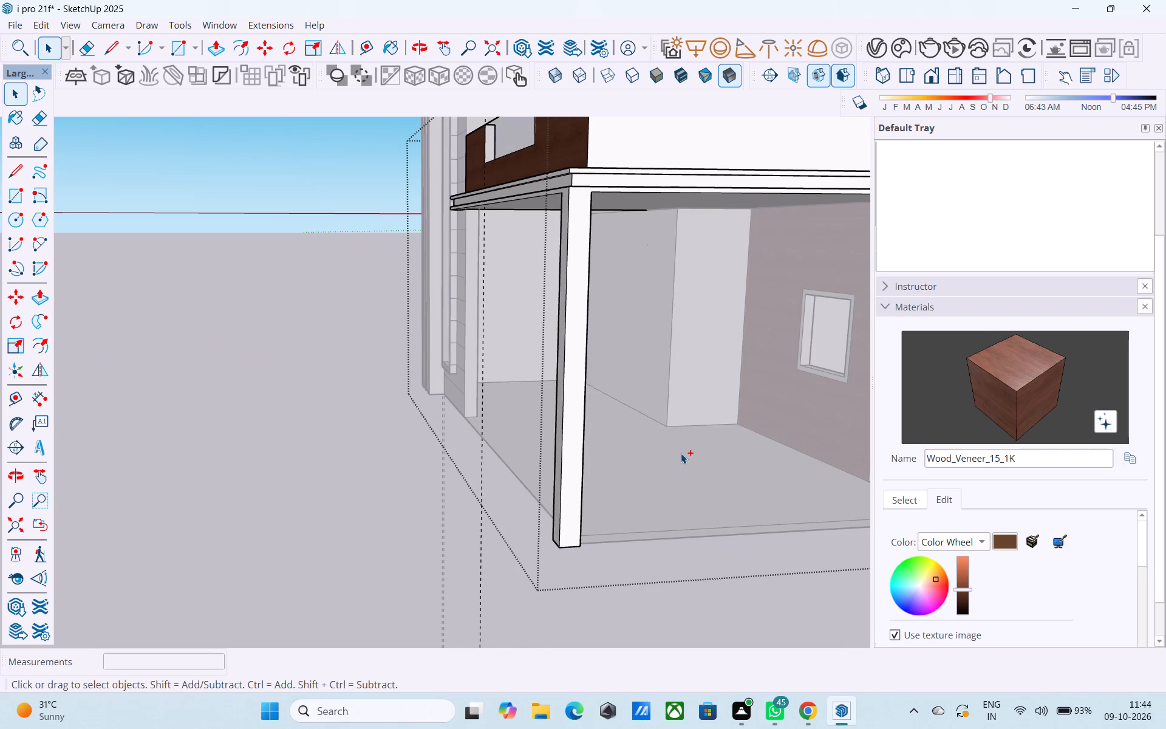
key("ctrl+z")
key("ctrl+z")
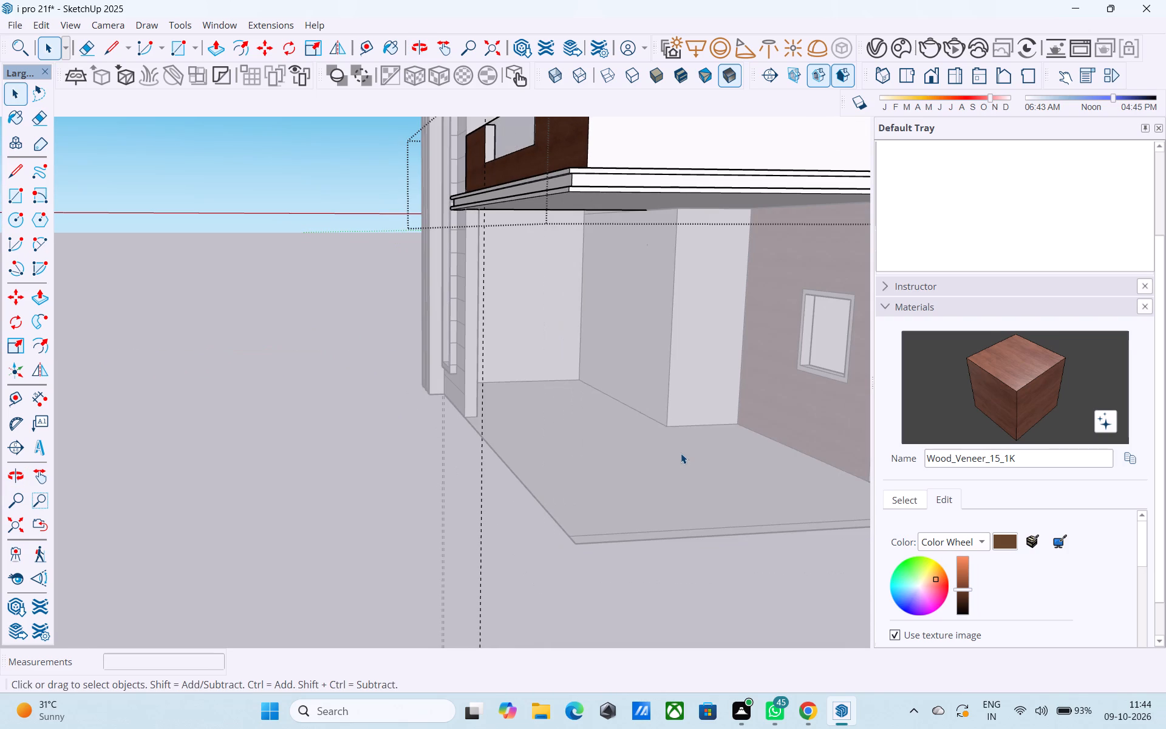
Draw two lines on the slab's underside, one parallel to the front edge and one parallel to the open side edge, crossing at the outer corner.
middle_click_drag(715, 331, 757, 262, "shift")
middle_click_drag(754, 262, 748, 351, "shift")
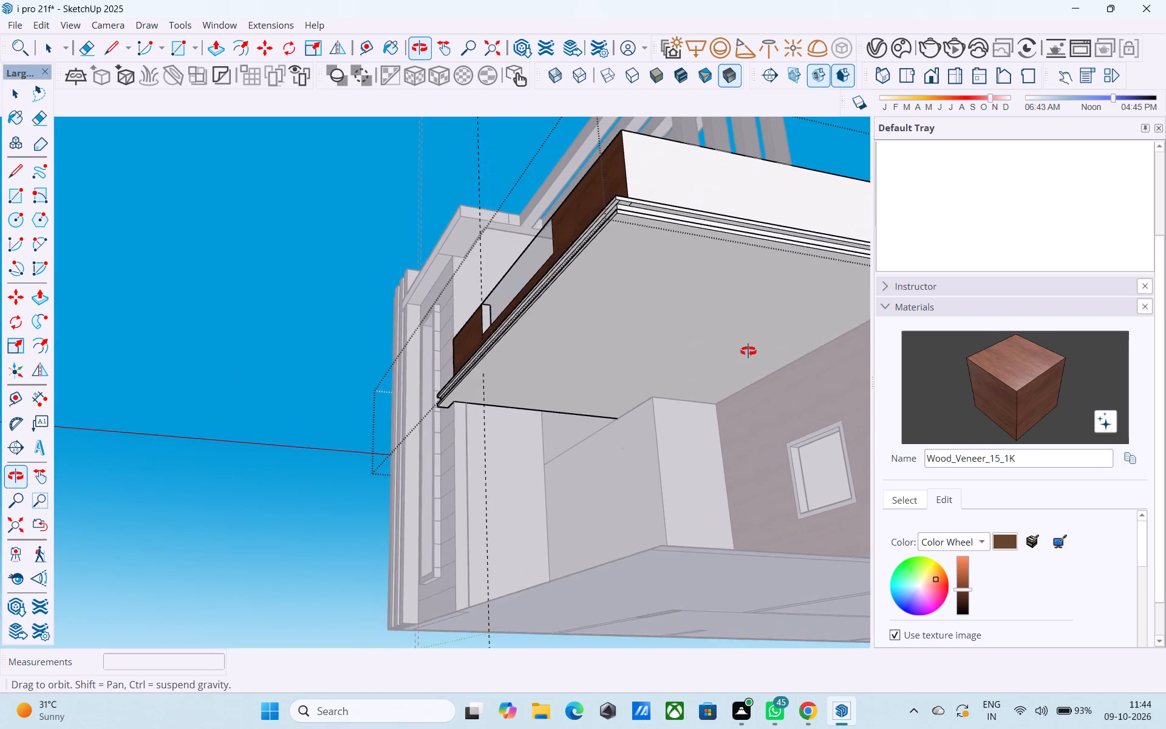
middle_click_drag(748, 351, 729, 383, "shift")
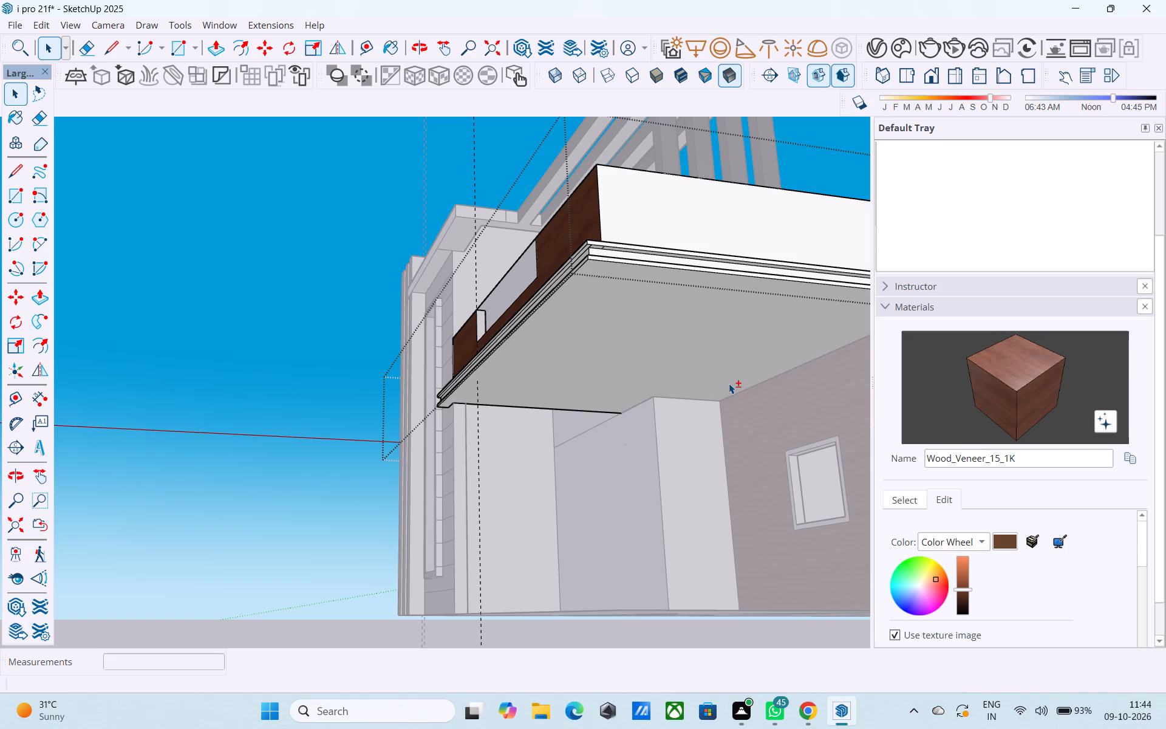
middle_click_drag(752, 387, 766, 338, "shift")
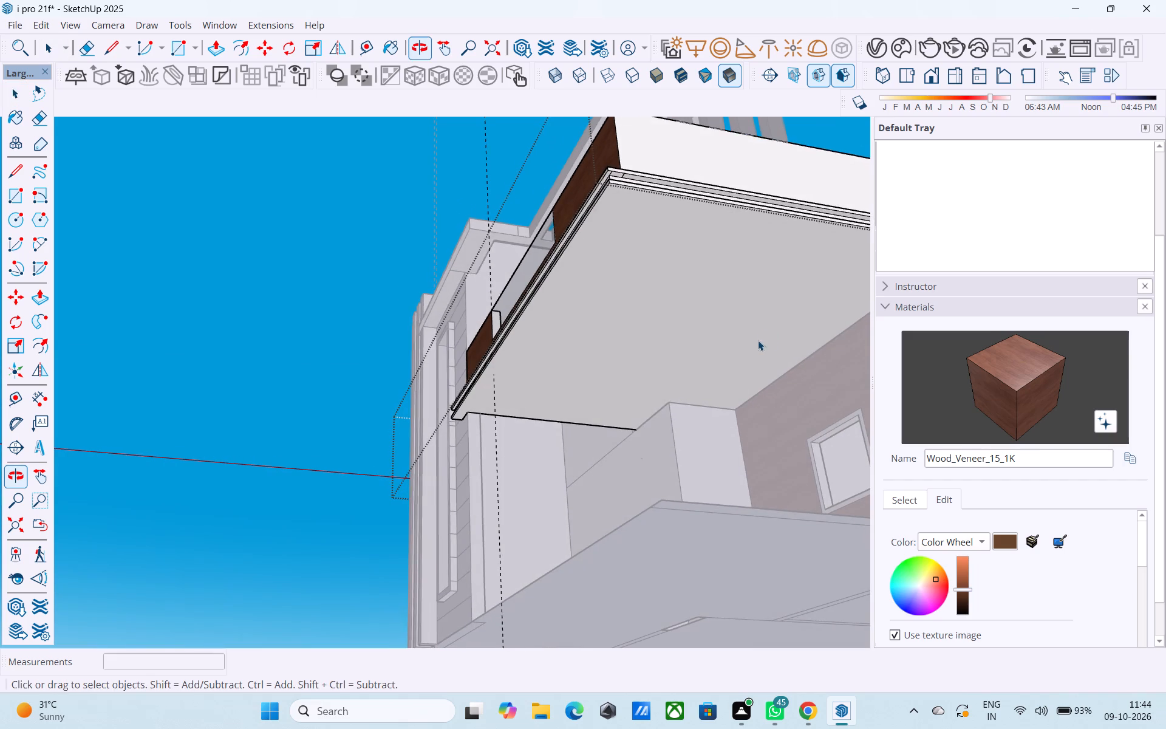
key("space")
scroll(716, 379, "down", 2)
middle_click_drag(715, 376, 731, 351, "shift")
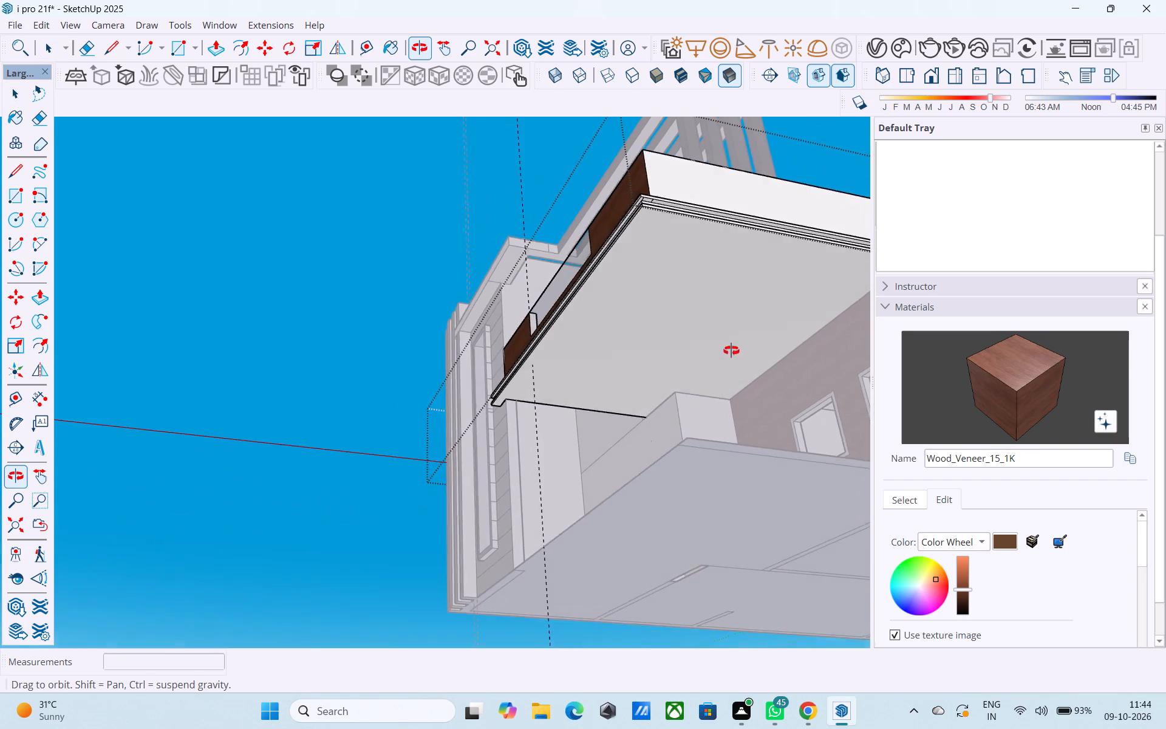
middle_click_drag(731, 351, 750, 320, "shift")
middle_click_drag(737, 282, 759, 269)
scroll(624, 267, "up", 10)
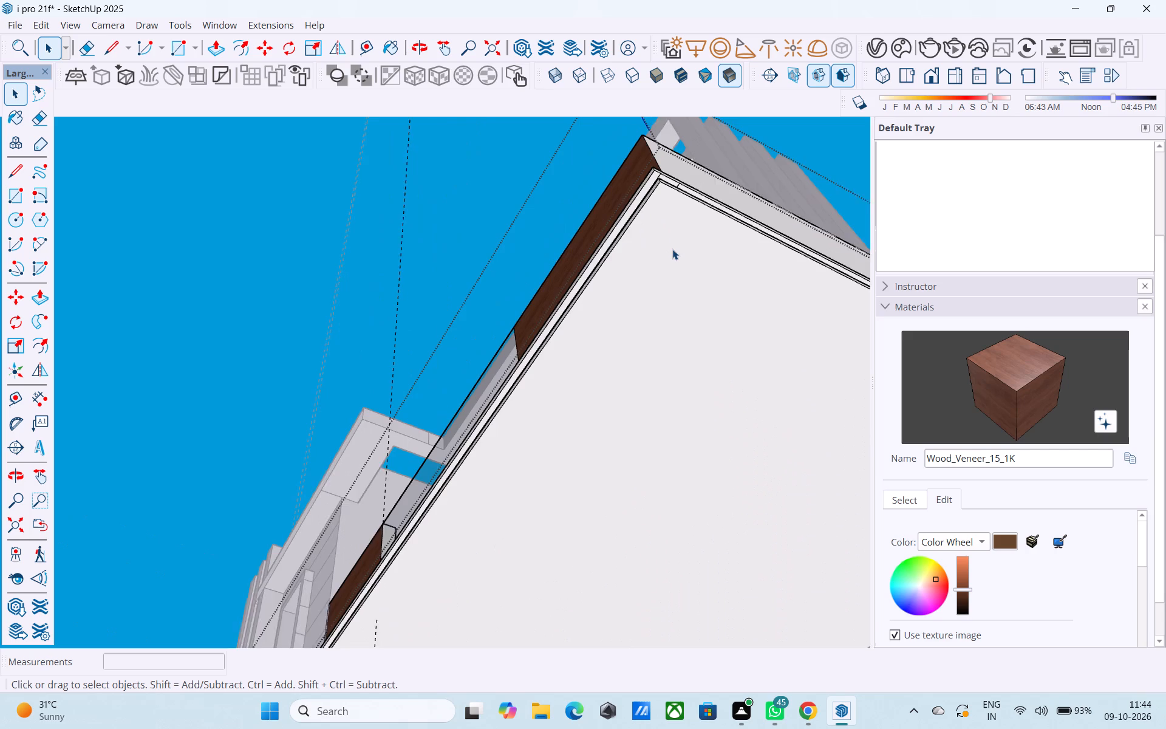
scroll(672, 249, "up", 1)
scroll(675, 251, "down", 11)
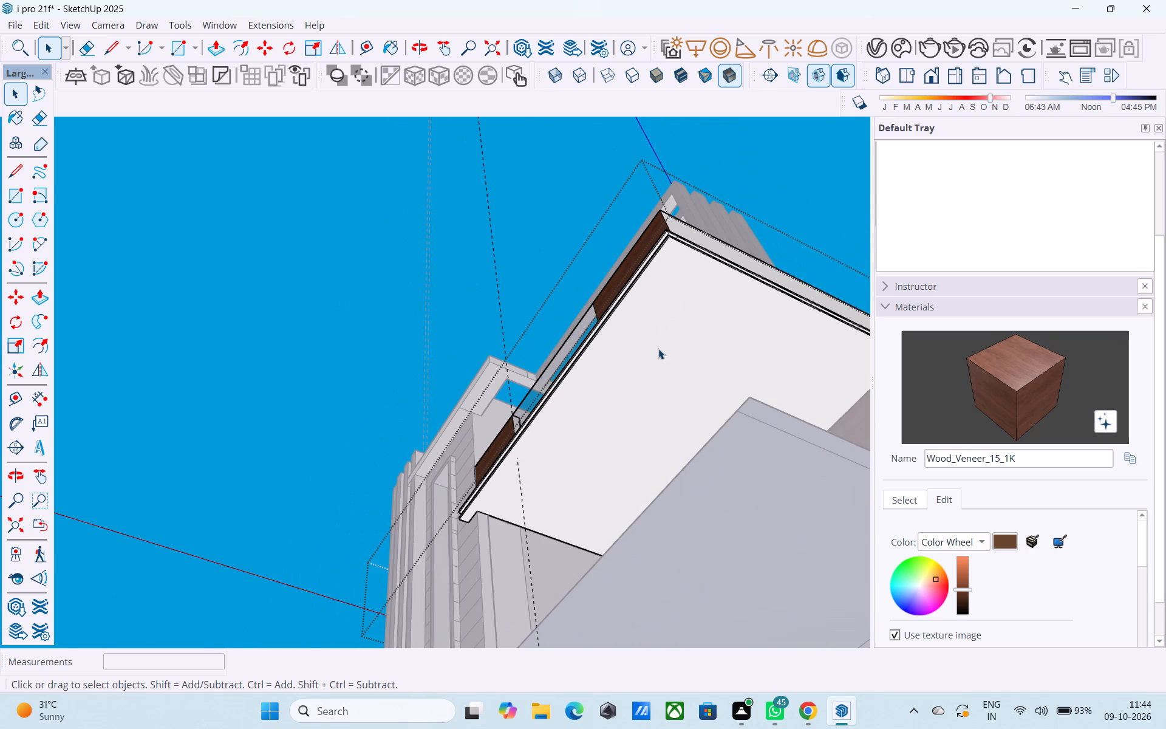
key("l")
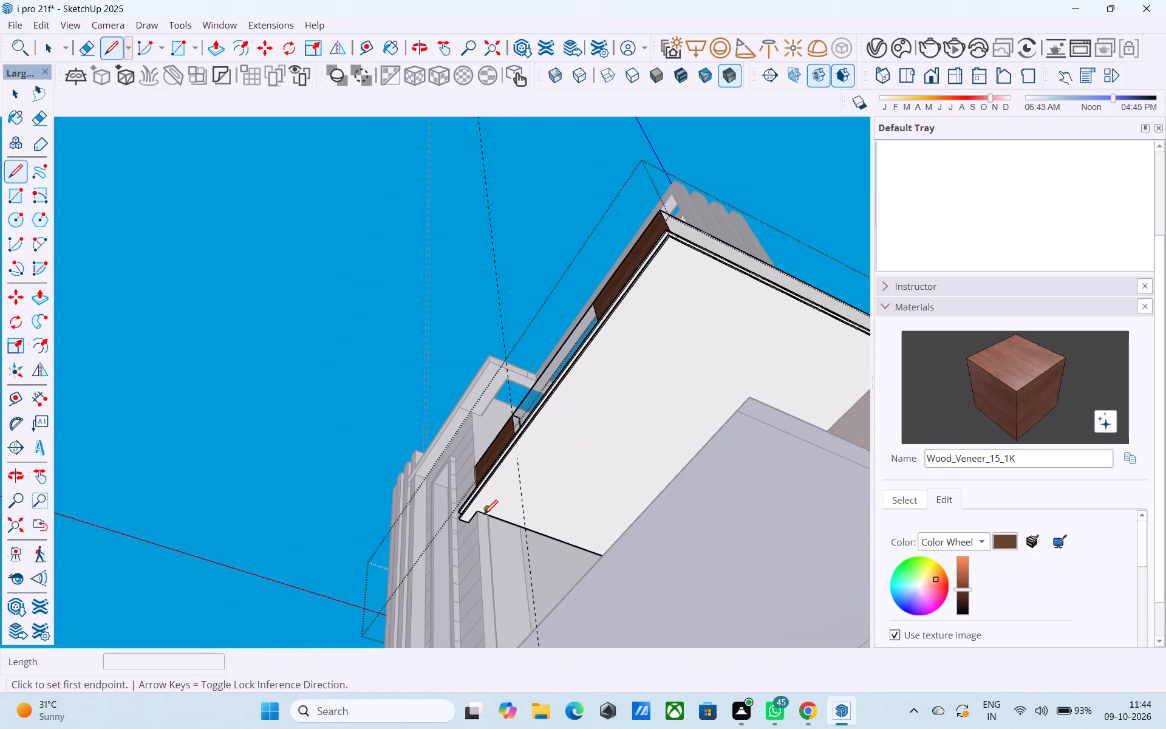
left_click(483, 518)
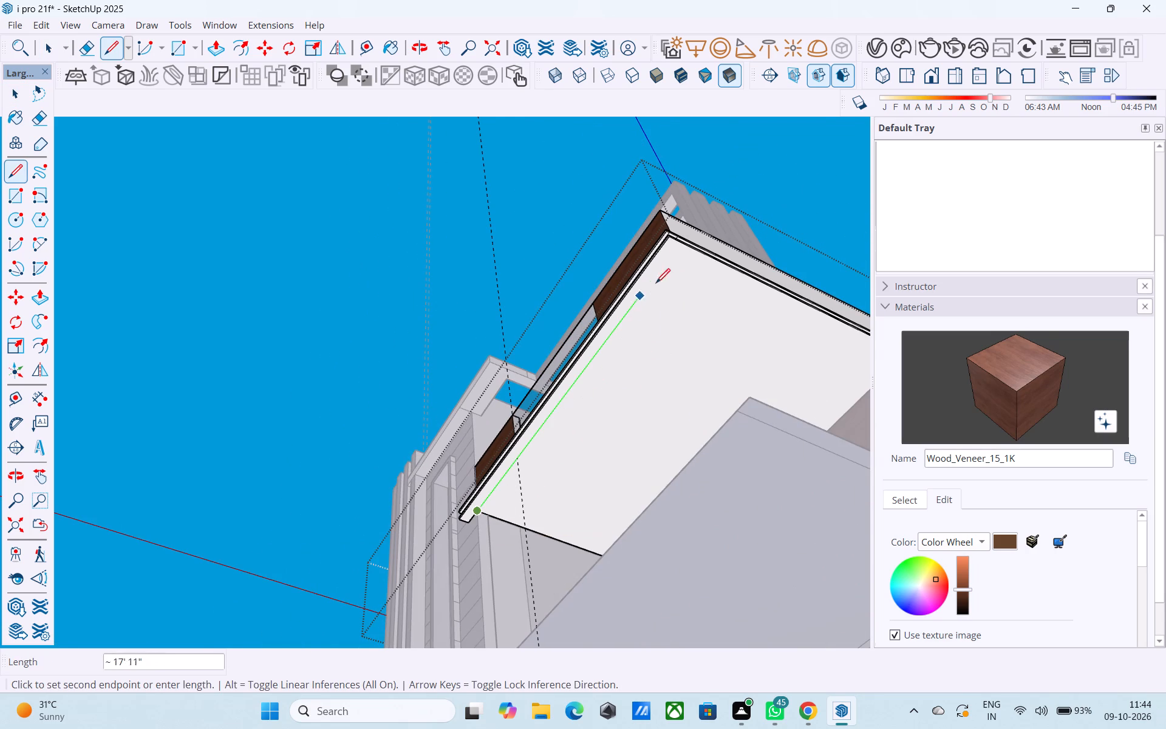
left_click(678, 244)
scroll(672, 281, "down", 3)
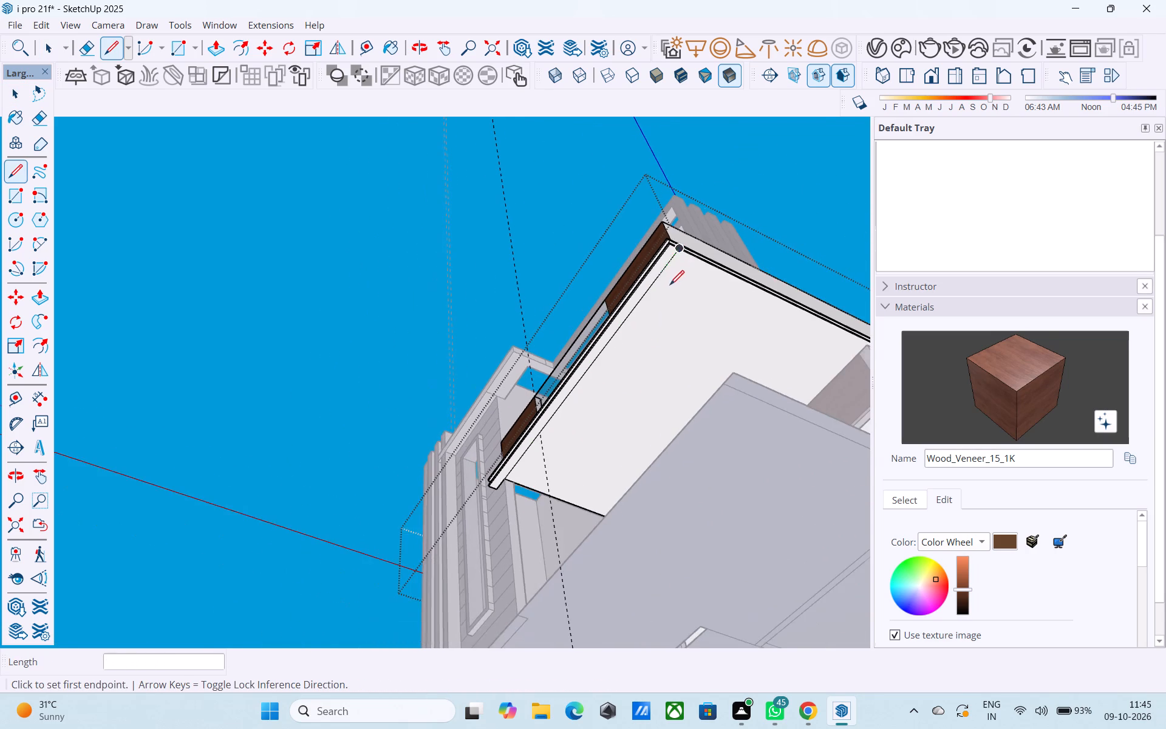
scroll(670, 286, "down", 2)
scroll(793, 342, "up", 6)
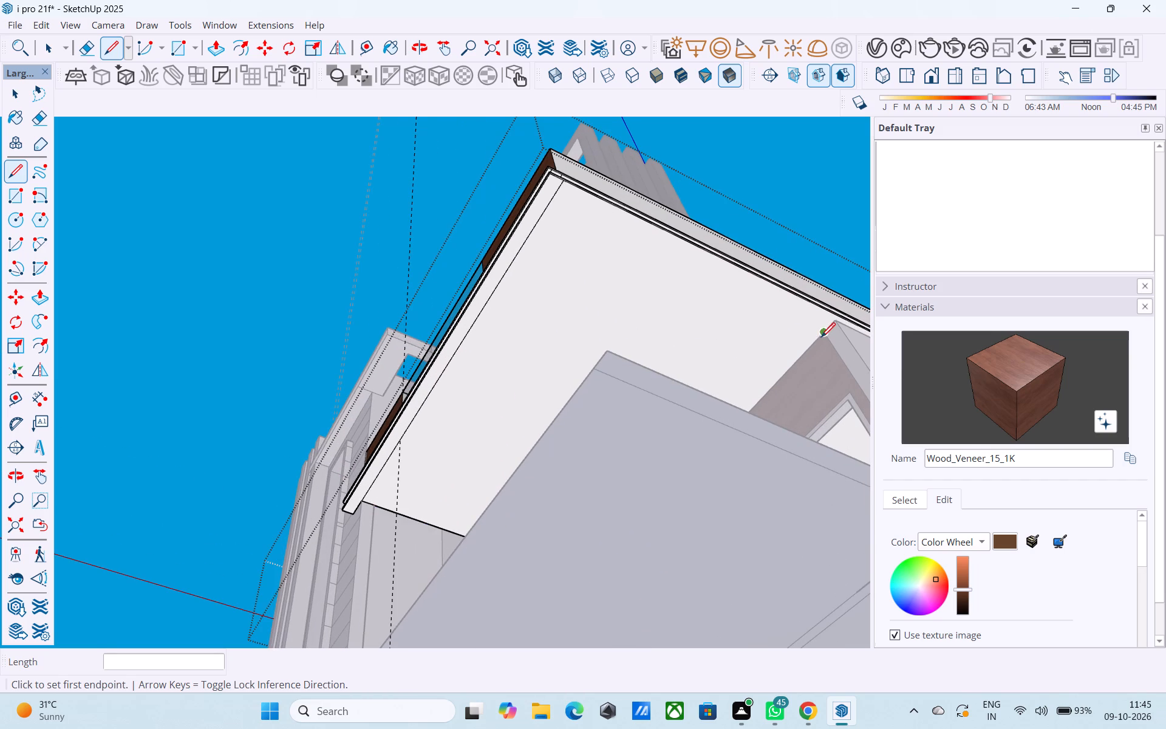
left_click(822, 337)
left_click(544, 193)
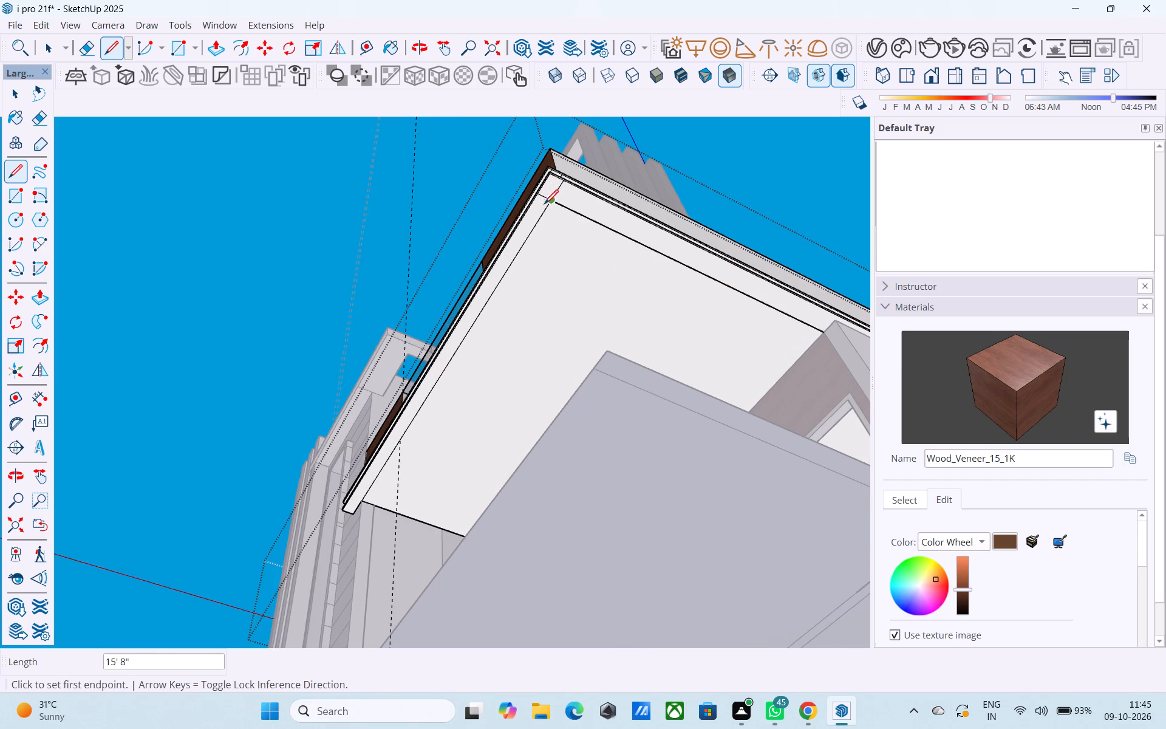
Draw a 9" by 9" square on the slab's underside, starting at the crossing of the two border lines.
key("r")
left_click_drag(552, 205, 552, 211)
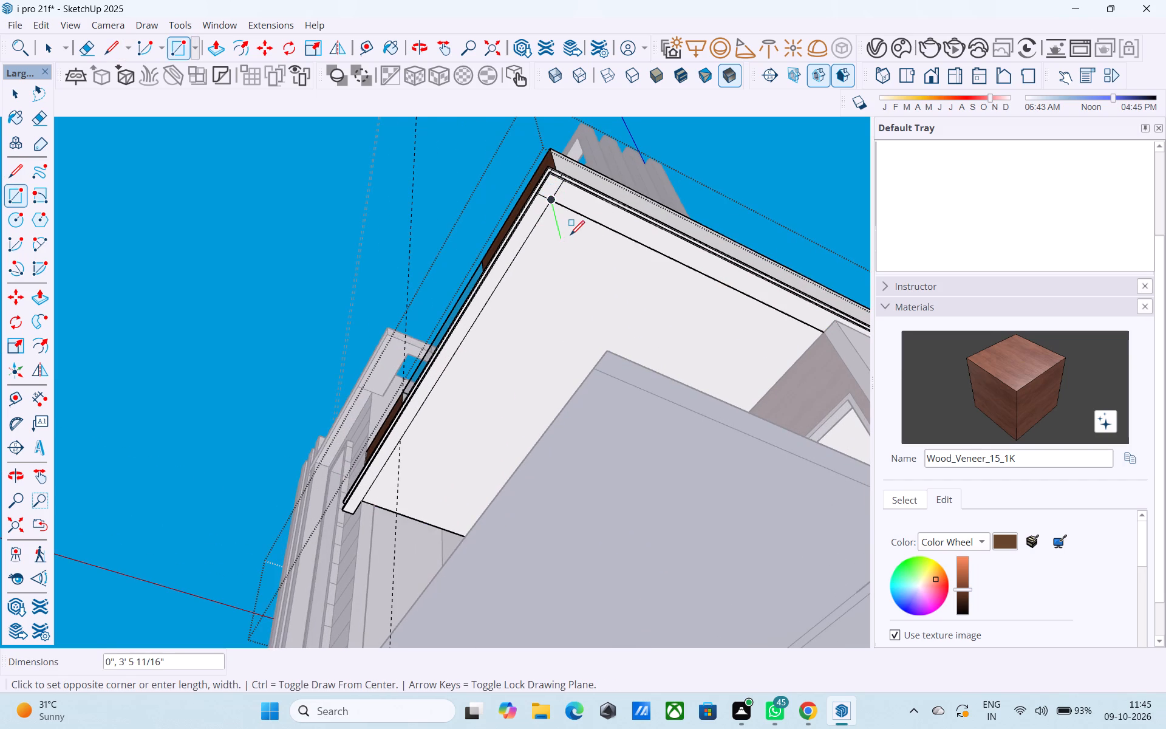
middle_click_drag(576, 225, 660, 313)
scroll(660, 314, "up", 4)
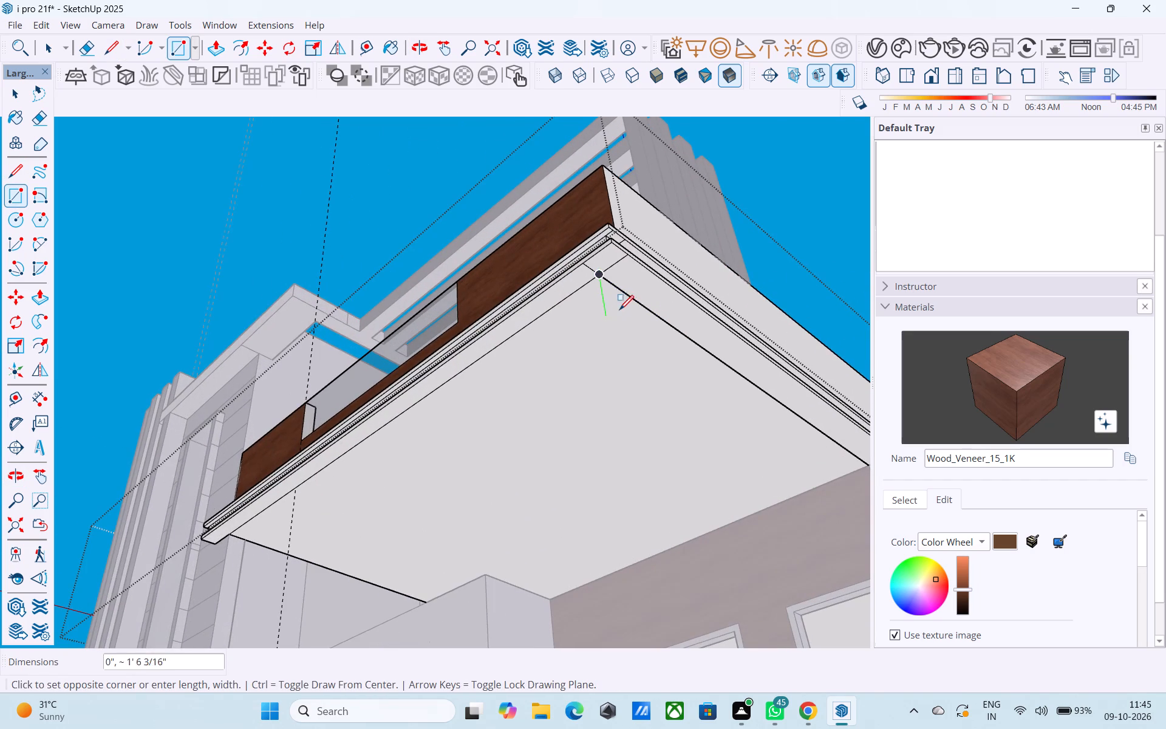
middle_click_drag(624, 306, 763, 330)
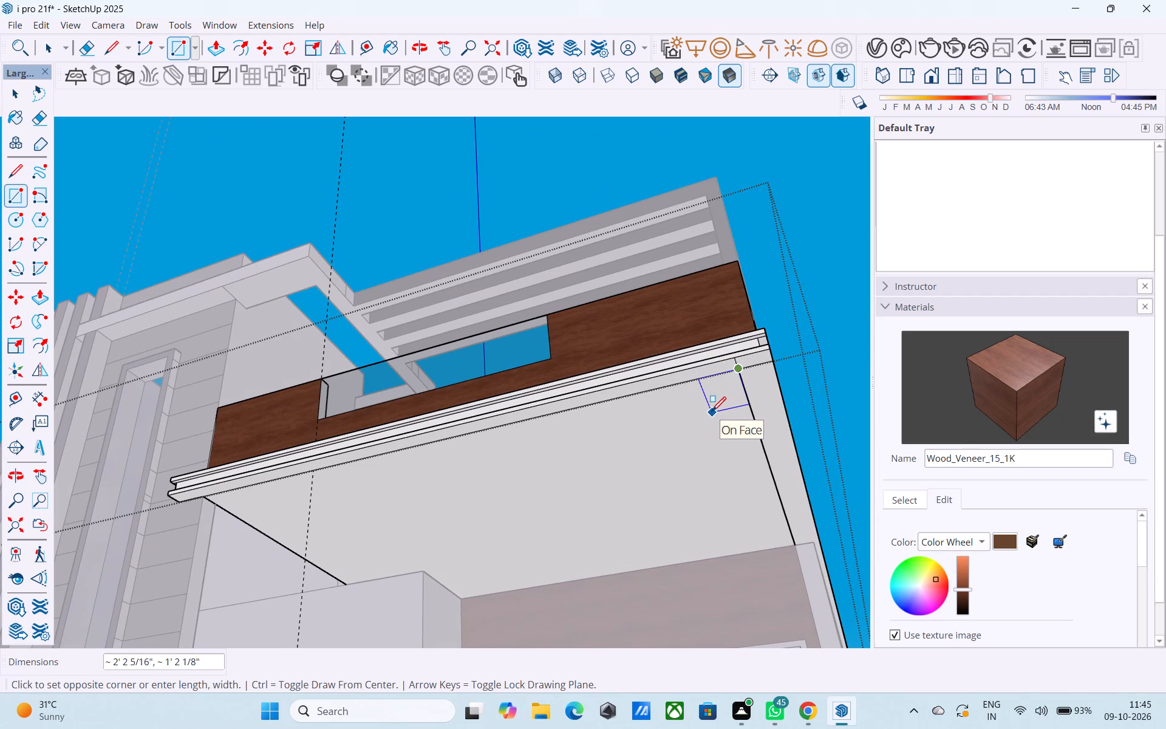
type("9\",9\"")
key("Return")
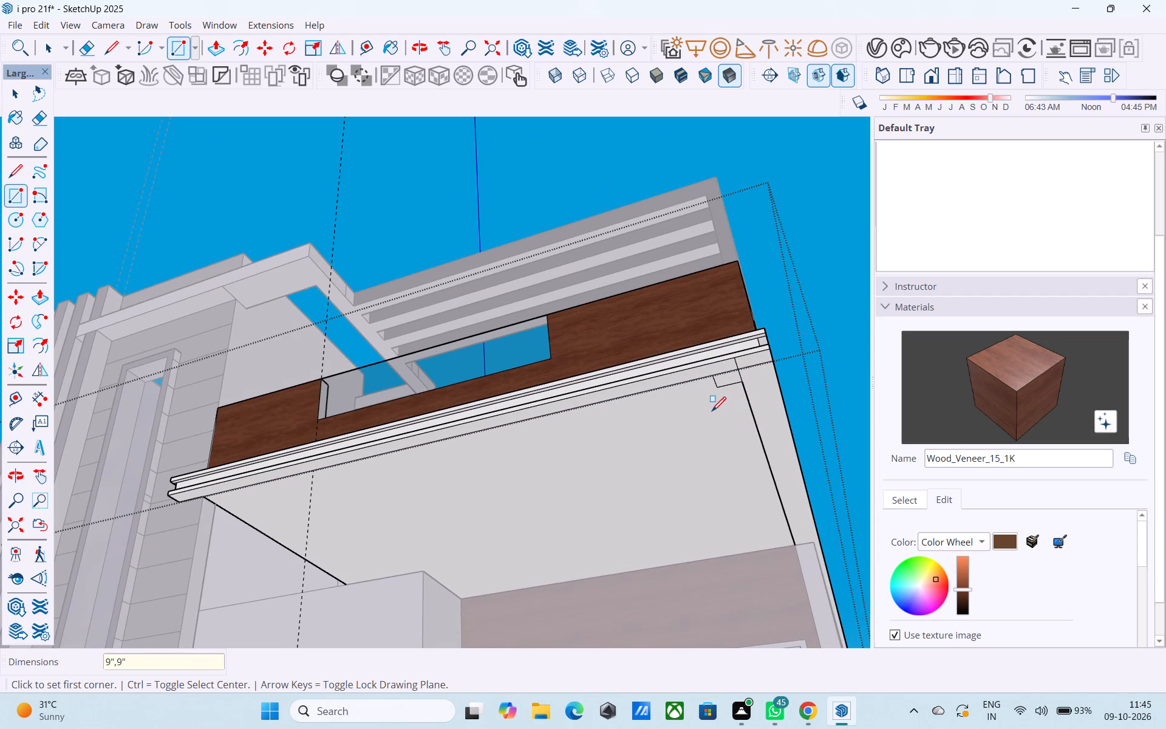
middle_click_drag(763, 383, 585, 334)
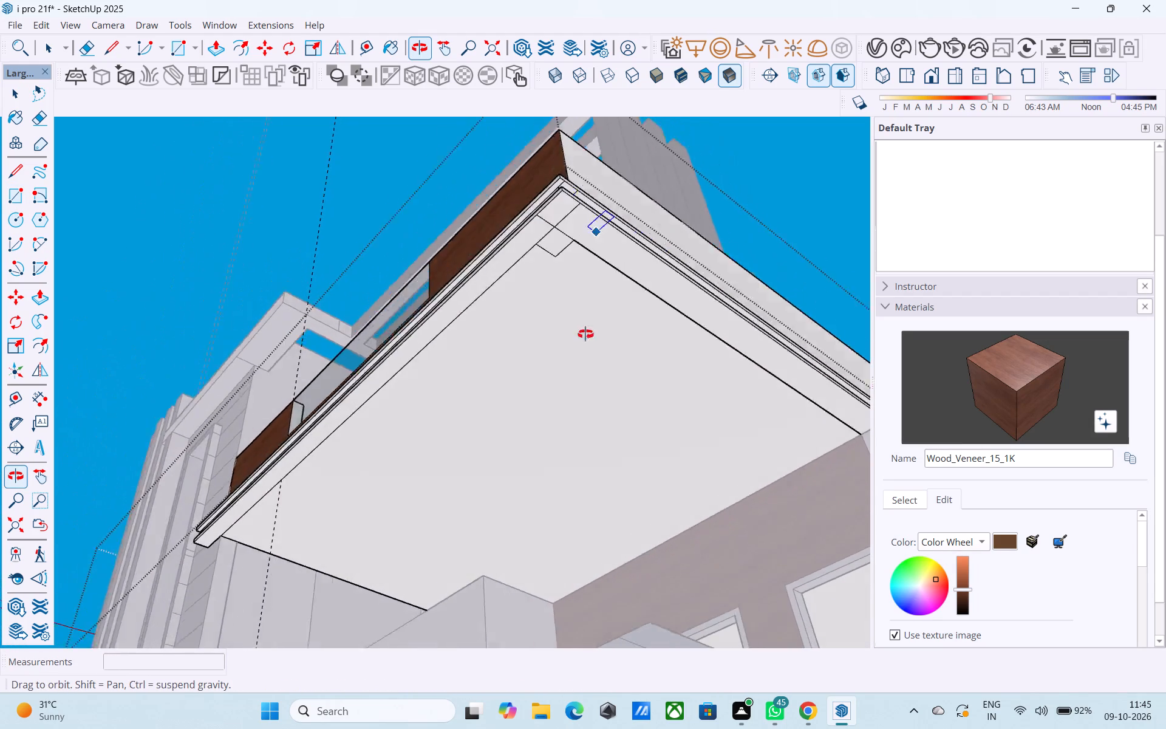
middle_click_drag(585, 334, 496, 309)
Push/Pull the 9" square down 12' to the porch floor to form the corner column, and leave the group.
key("space")
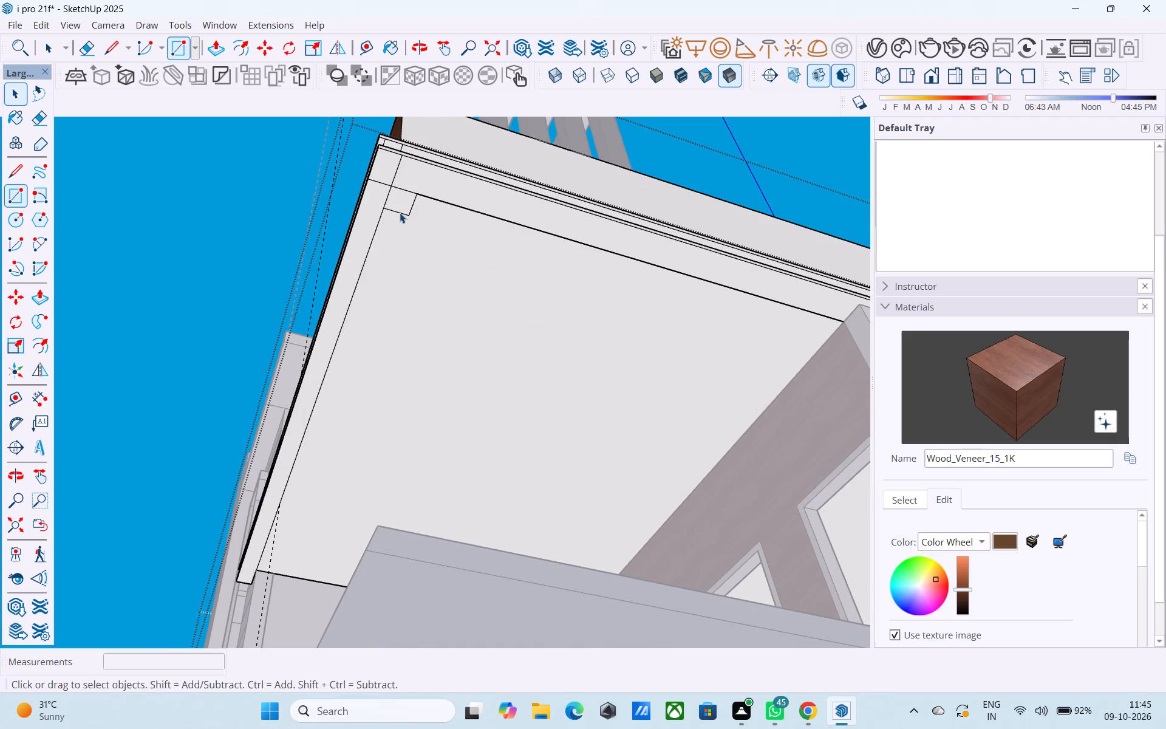
left_click(401, 207)
key("p")
left_click(401, 207)
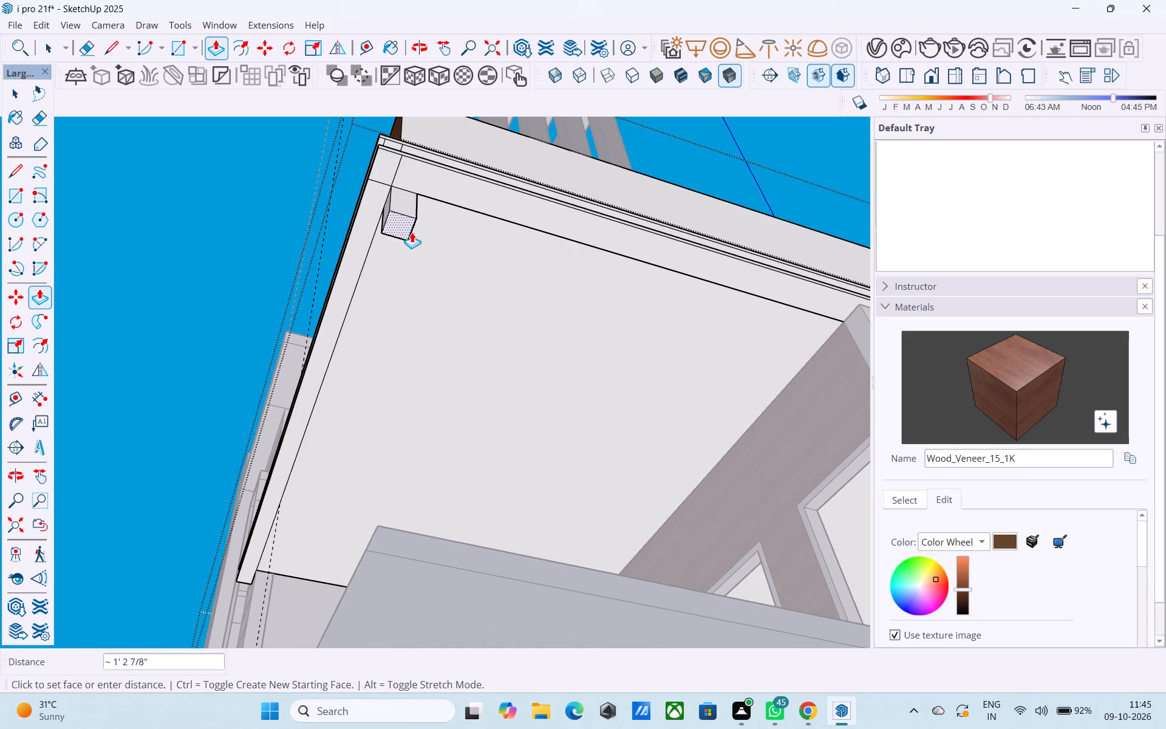
scroll(415, 243, "down", 9)
middle_click_drag(444, 308, 576, 635)
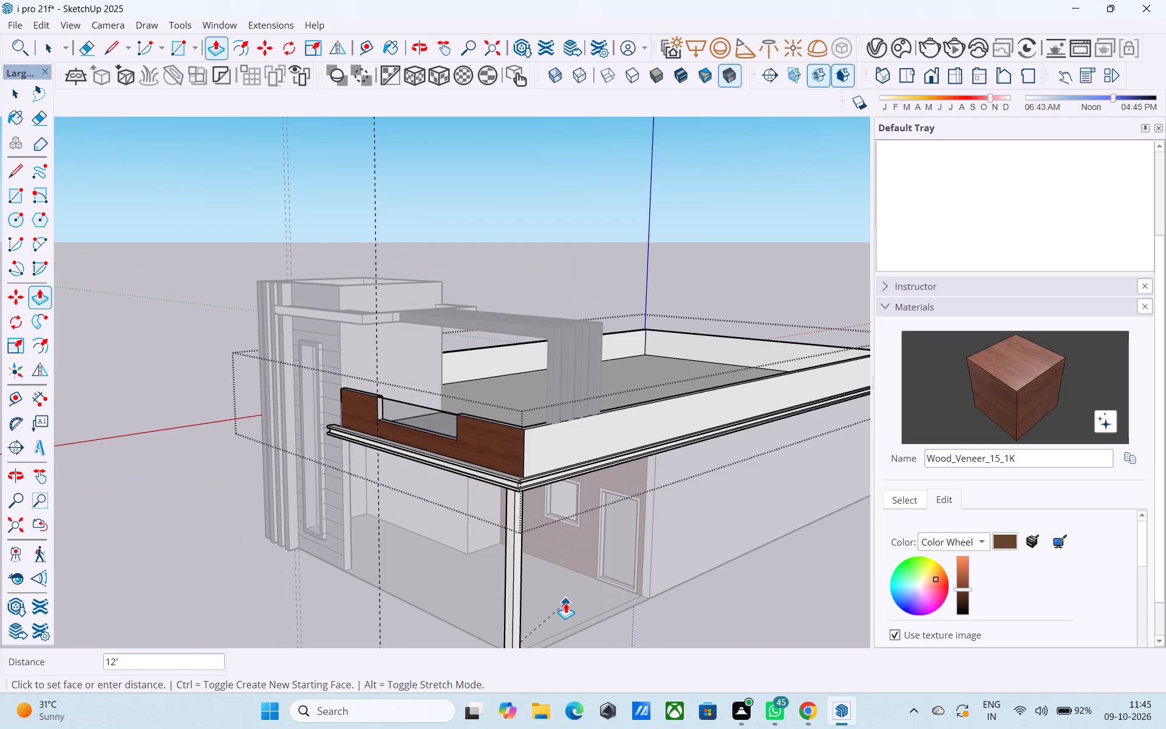
left_click(565, 603)
scroll(566, 607, "down", 3)
middle_click_drag(562, 614, 535, 525)
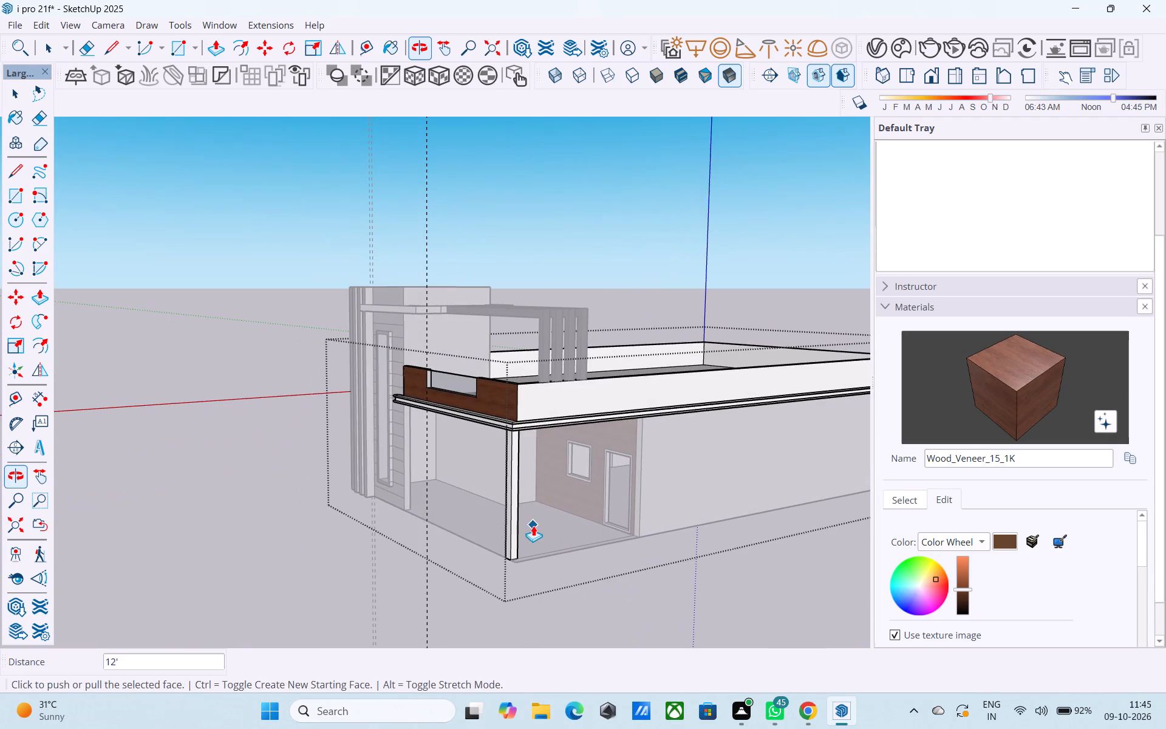
key("space")
left_click(570, 597)
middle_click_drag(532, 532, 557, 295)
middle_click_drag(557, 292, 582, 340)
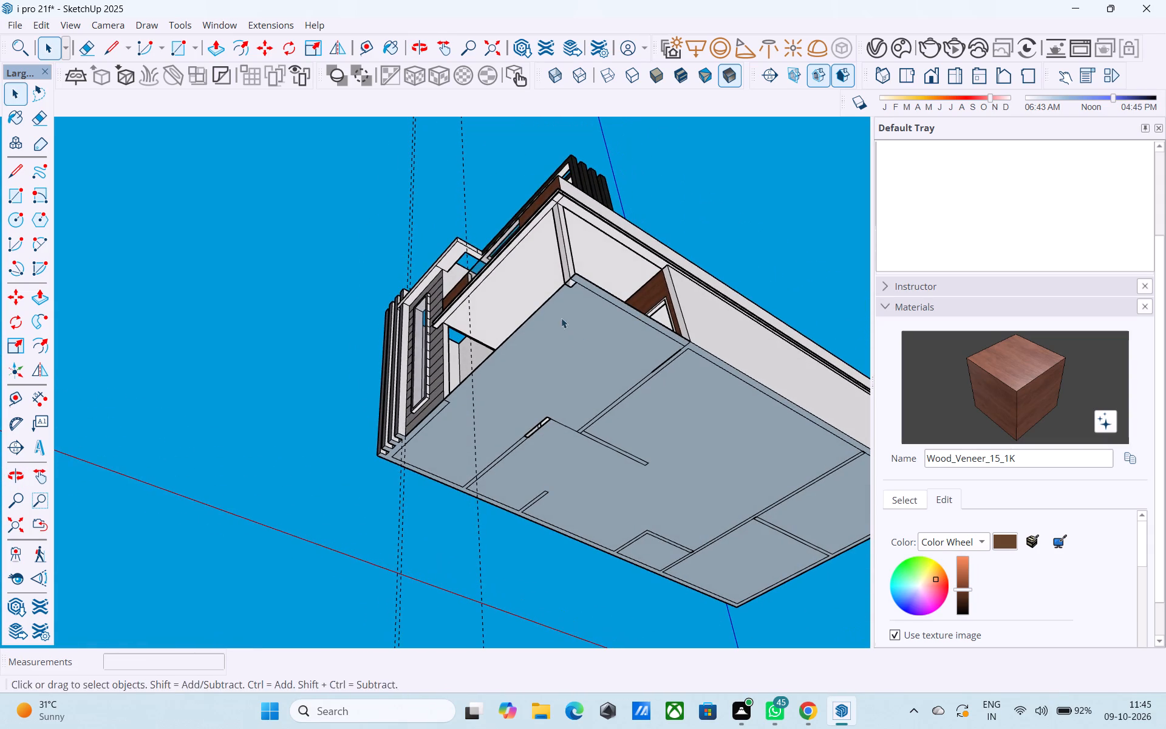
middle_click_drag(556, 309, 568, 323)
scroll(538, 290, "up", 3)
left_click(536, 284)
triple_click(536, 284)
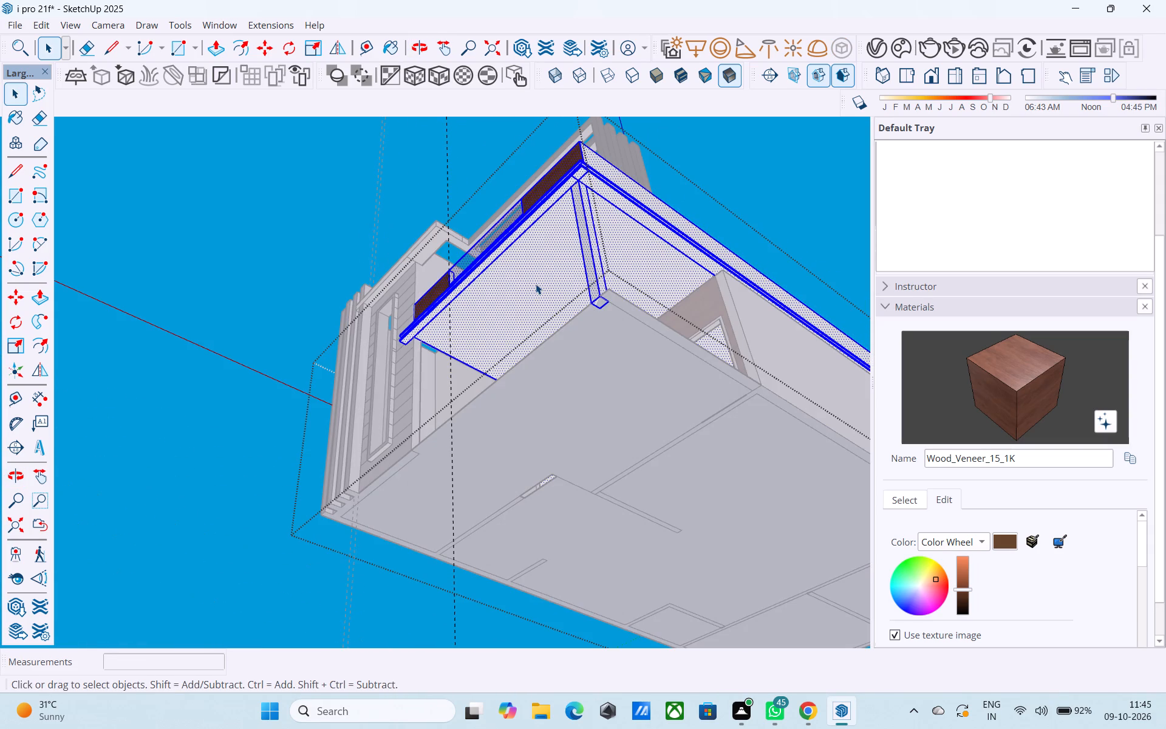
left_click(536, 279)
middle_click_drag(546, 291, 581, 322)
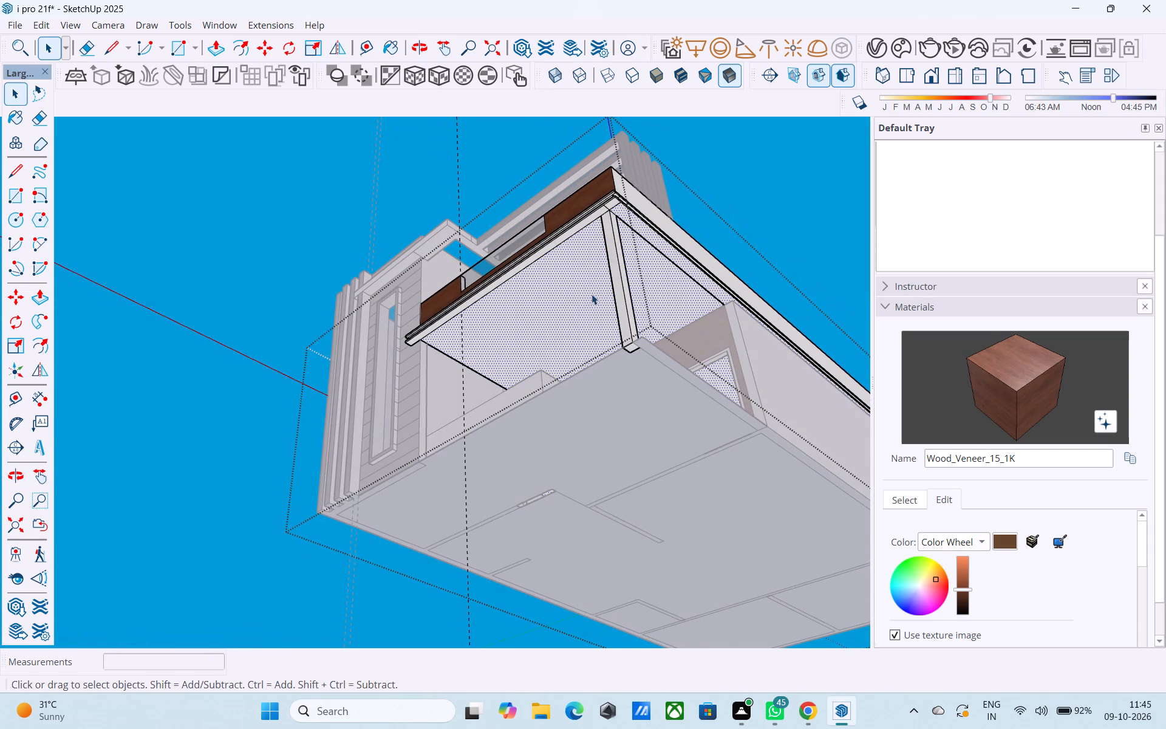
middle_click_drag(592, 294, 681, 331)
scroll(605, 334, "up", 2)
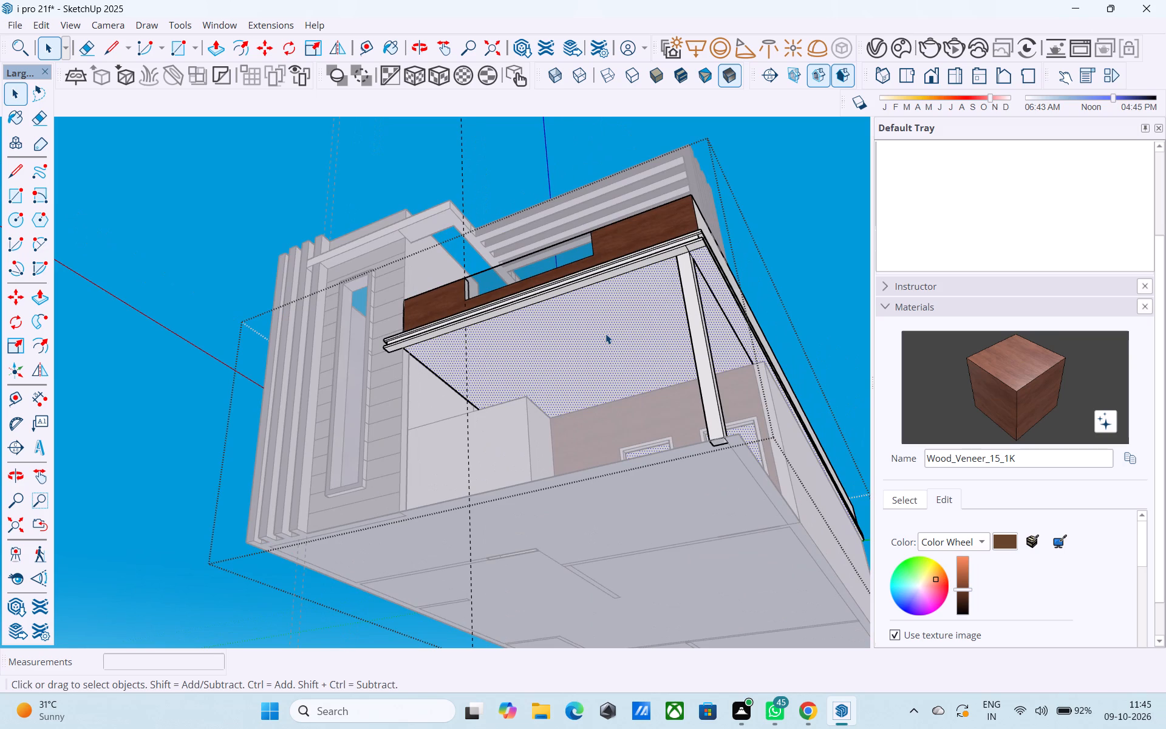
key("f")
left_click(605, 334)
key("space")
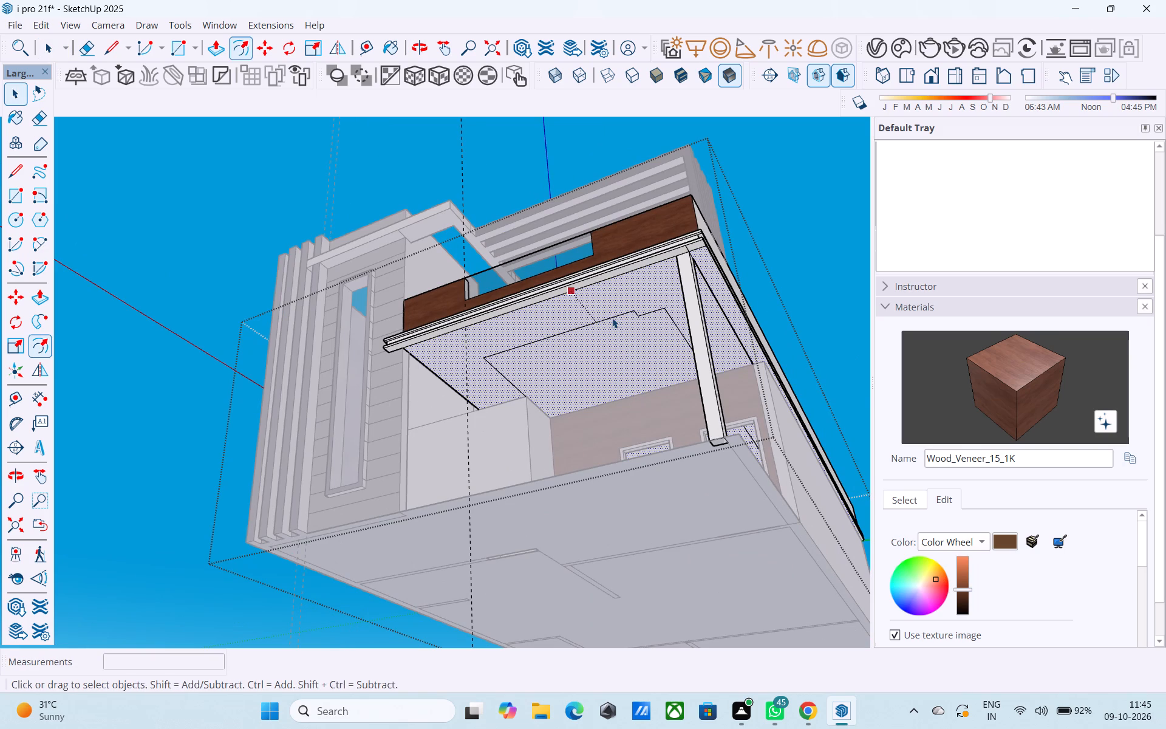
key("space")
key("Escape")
Reopen the slab group and trace the porch ceiling's edge along the projecting wall block and rear wall with 4' 1 1/2", 4' 3" and 15' 10 1/2" lines.
middle_click_drag(588, 347, 590, 364)
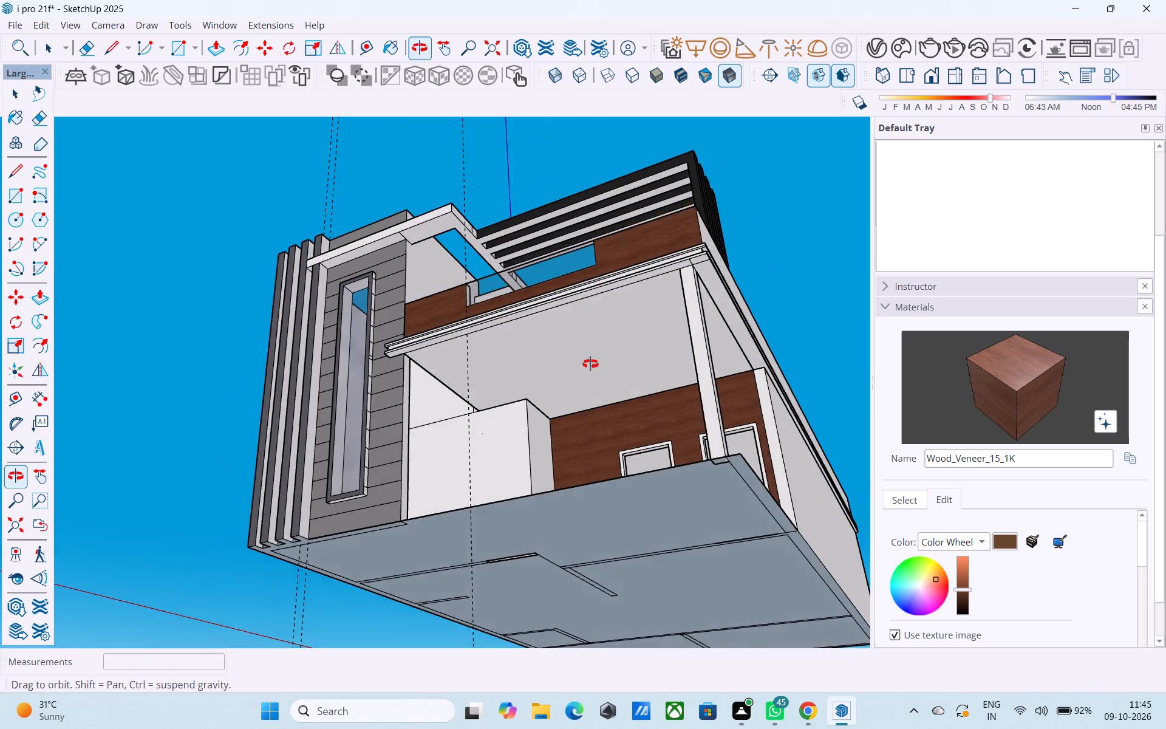
middle_click_drag(590, 364, 639, 385)
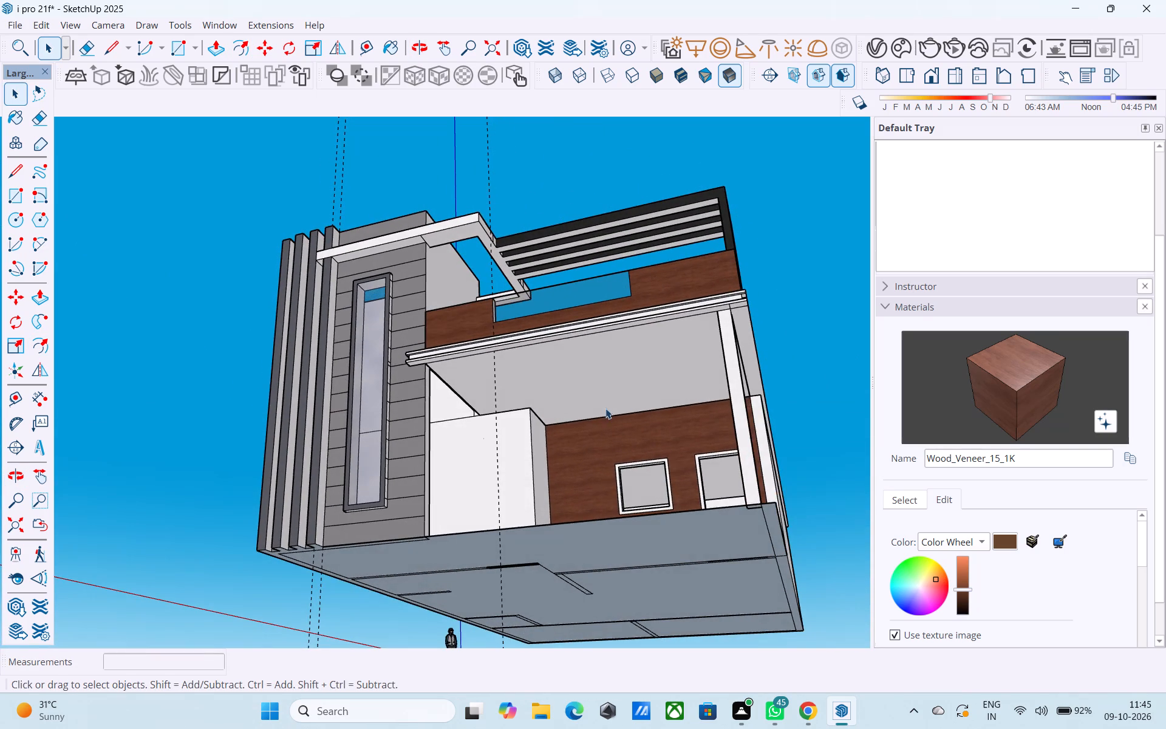
double_click(560, 382)
key("l")
scroll(519, 427, "up", 3)
middle_click_drag(507, 430, 431, 451)
scroll(443, 438, "up", 3)
left_click(471, 403)
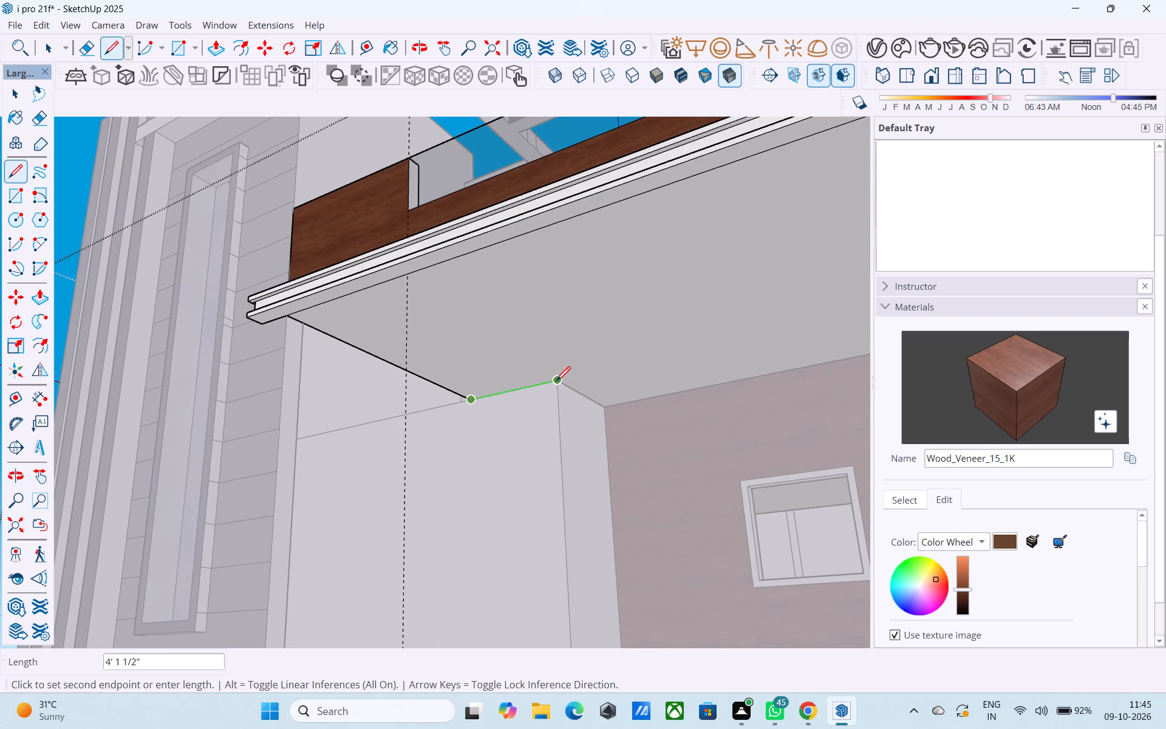
left_click(556, 382)
left_click(605, 411)
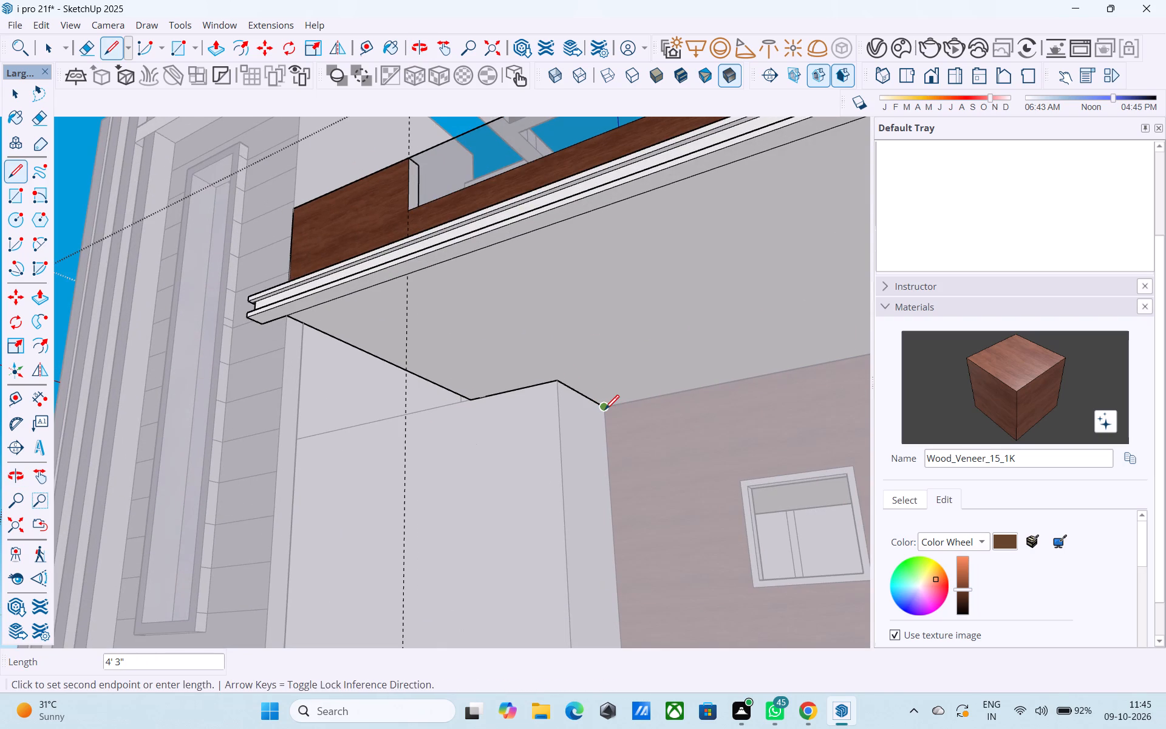
scroll(648, 405, "down", 5)
middle_click_drag(649, 406, 777, 414)
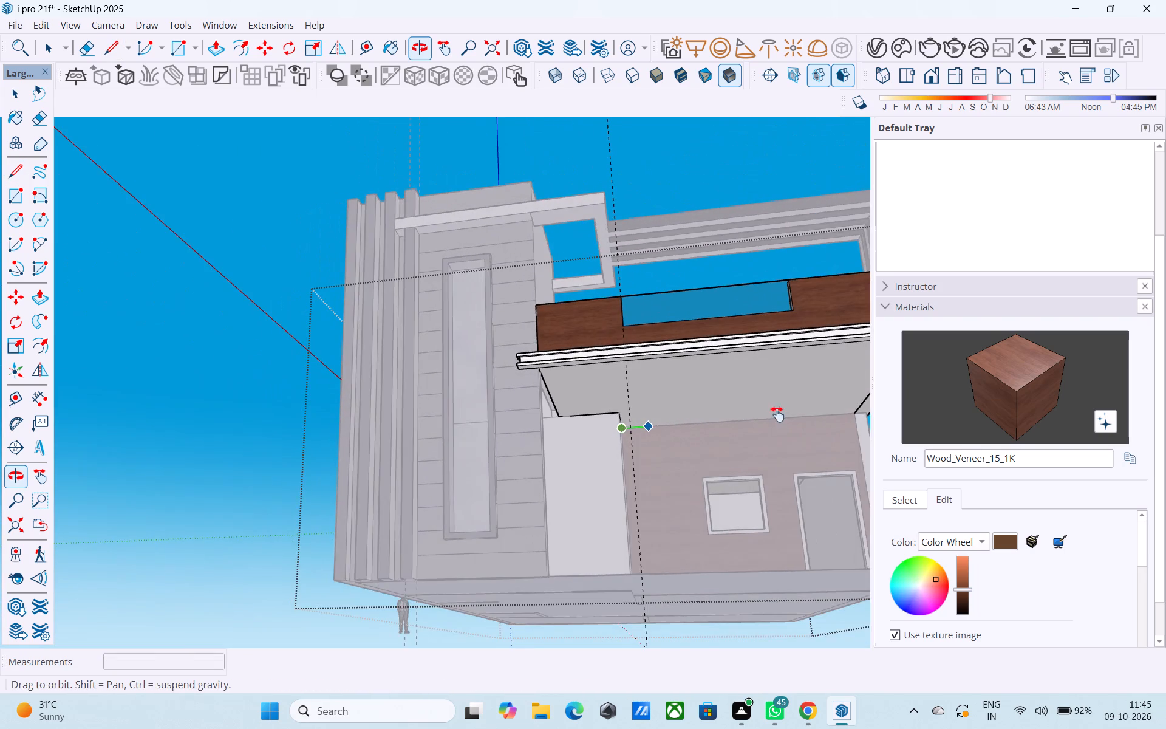
middle_click_drag(777, 414, 641, 409)
scroll(655, 414, "up", 2)
left_click(695, 424)
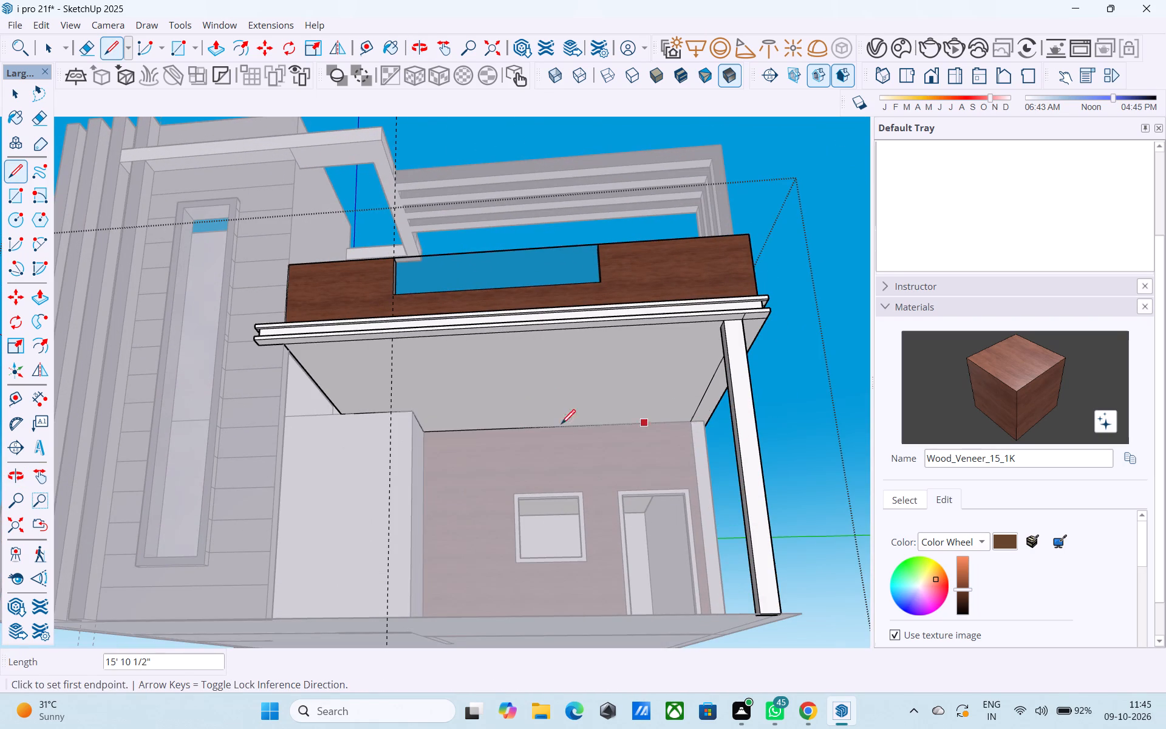
Draw a line across the porch ceiling from the wall block's corner, square to the front border line, and erase the skewed line beside it.
left_click(418, 412)
scroll(418, 407, "up", 1)
middle_click_drag(418, 407, 431, 352)
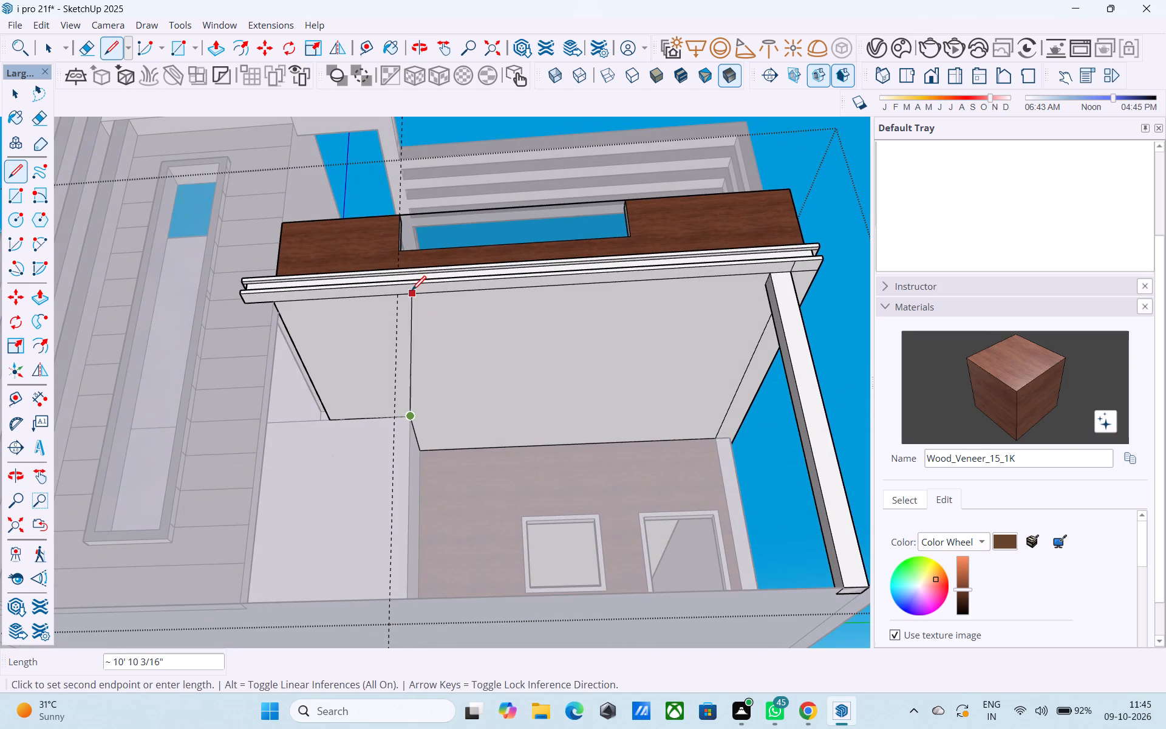
left_click(401, 298)
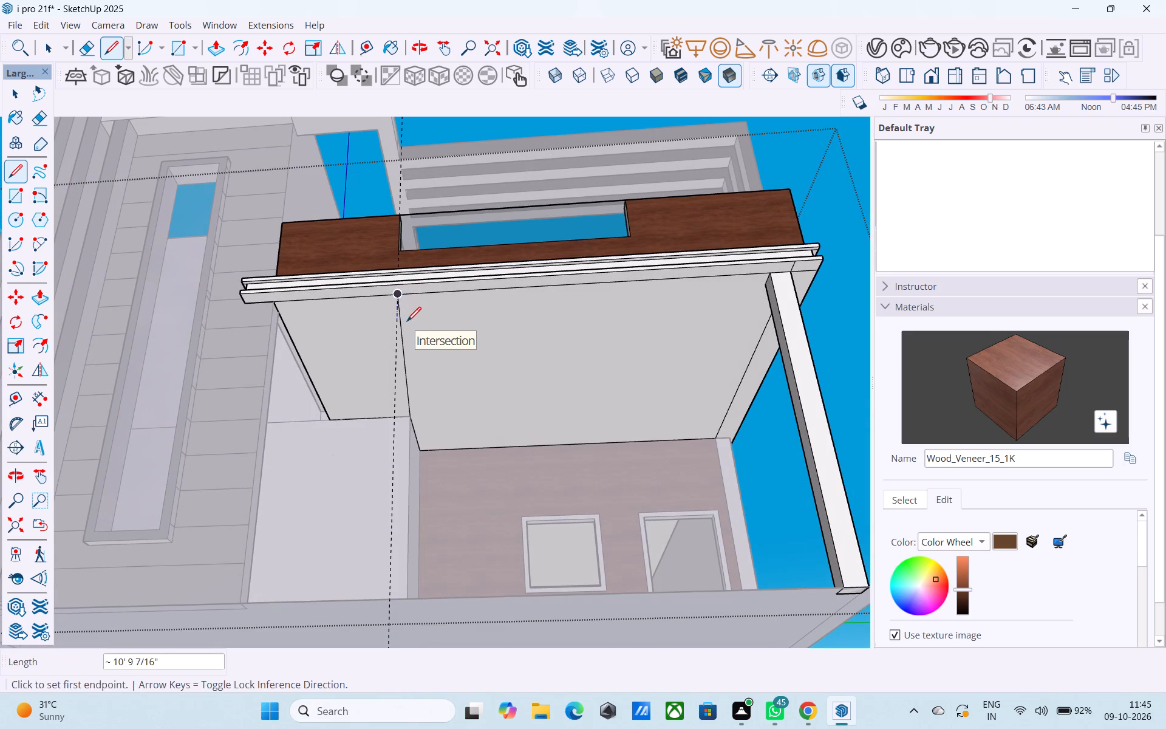
left_click(407, 422)
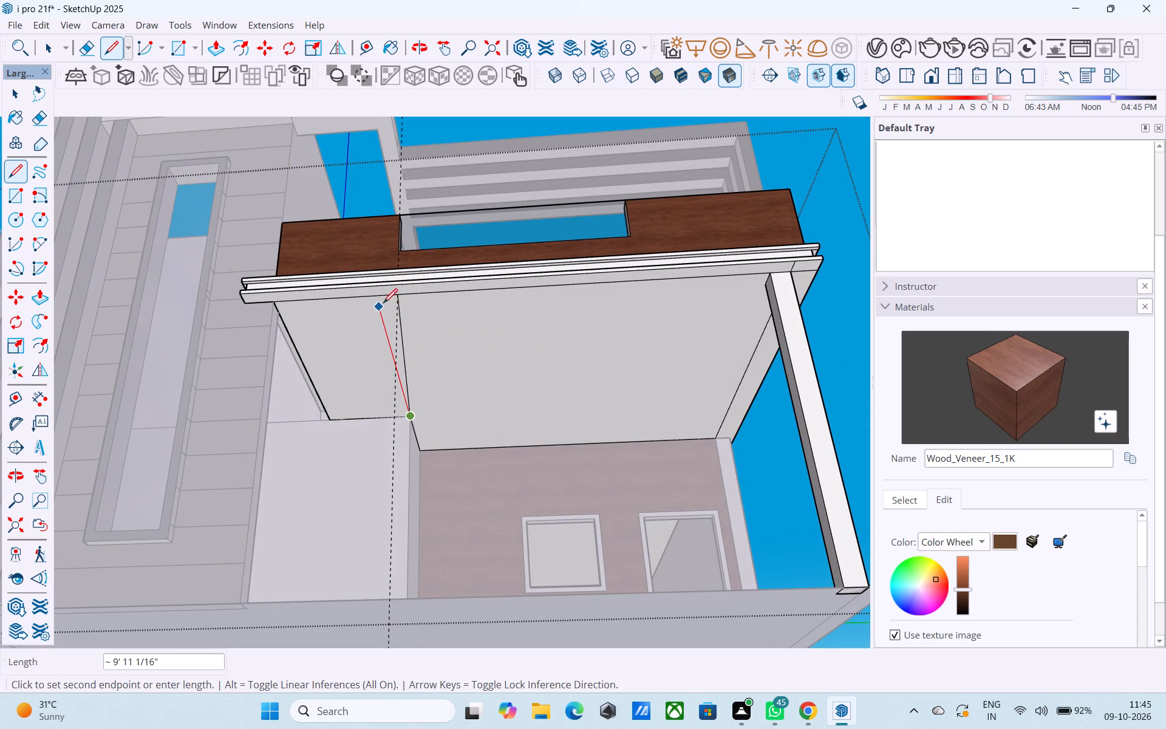
left_click(378, 299)
key("e")
left_click(403, 322)
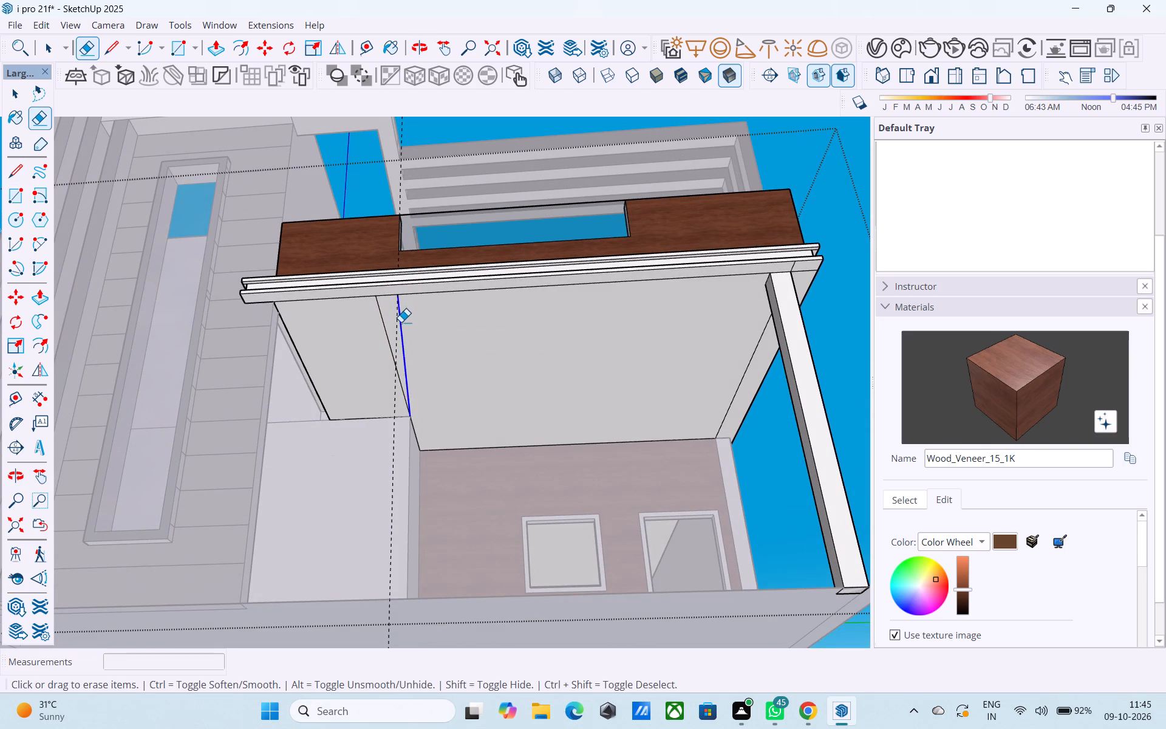
Offset the outline of the main porch ceiling face inward by 4'.
scroll(421, 345, "down", 4)
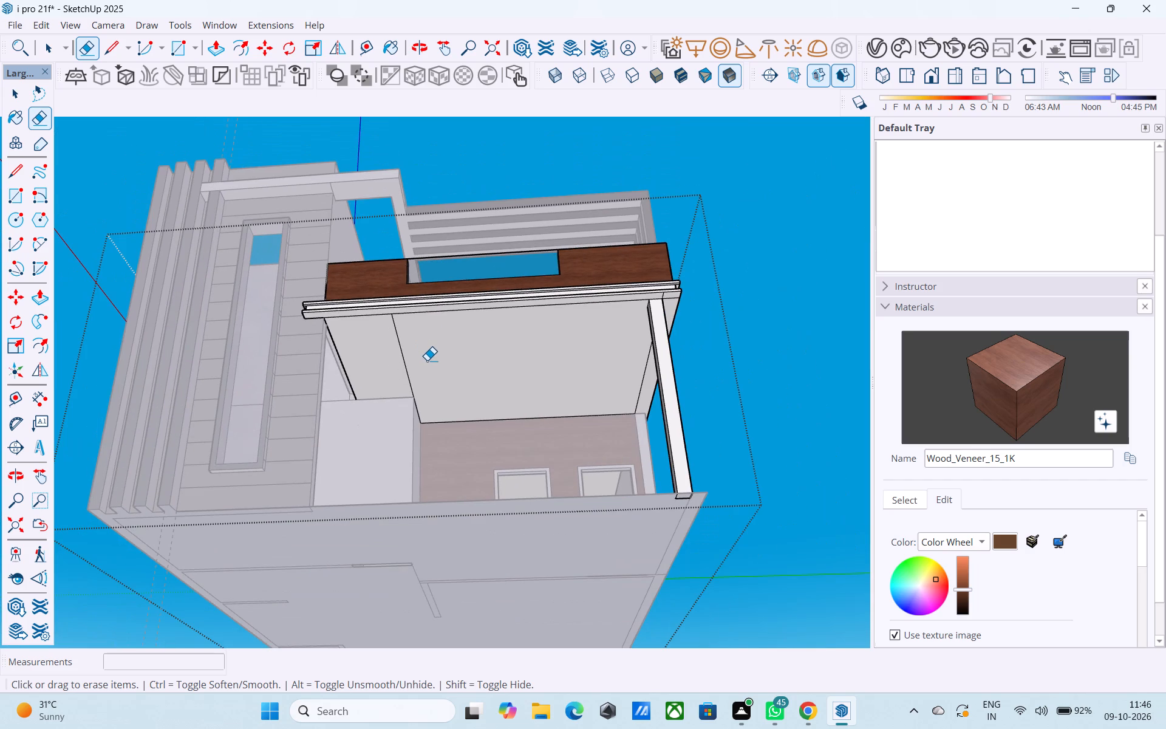
key("space")
scroll(456, 394, "down", 1)
middle_click_drag(461, 403, 470, 358)
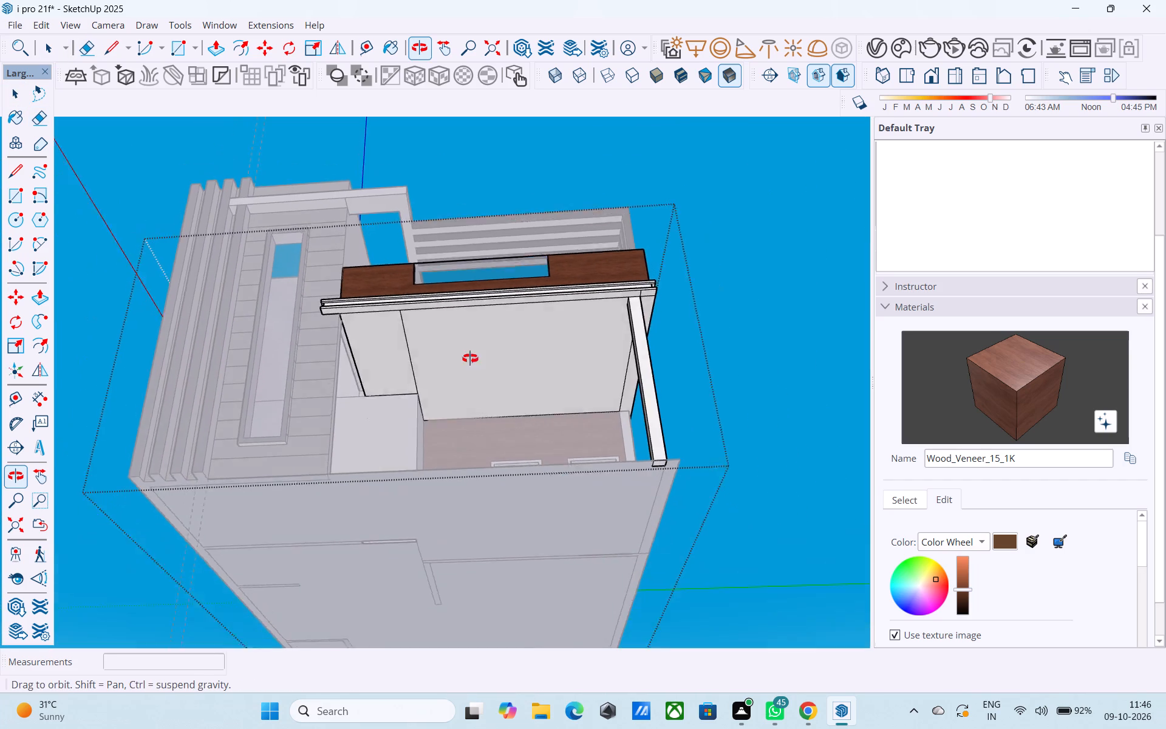
middle_click_drag(470, 358, 494, 347)
left_click(497, 355)
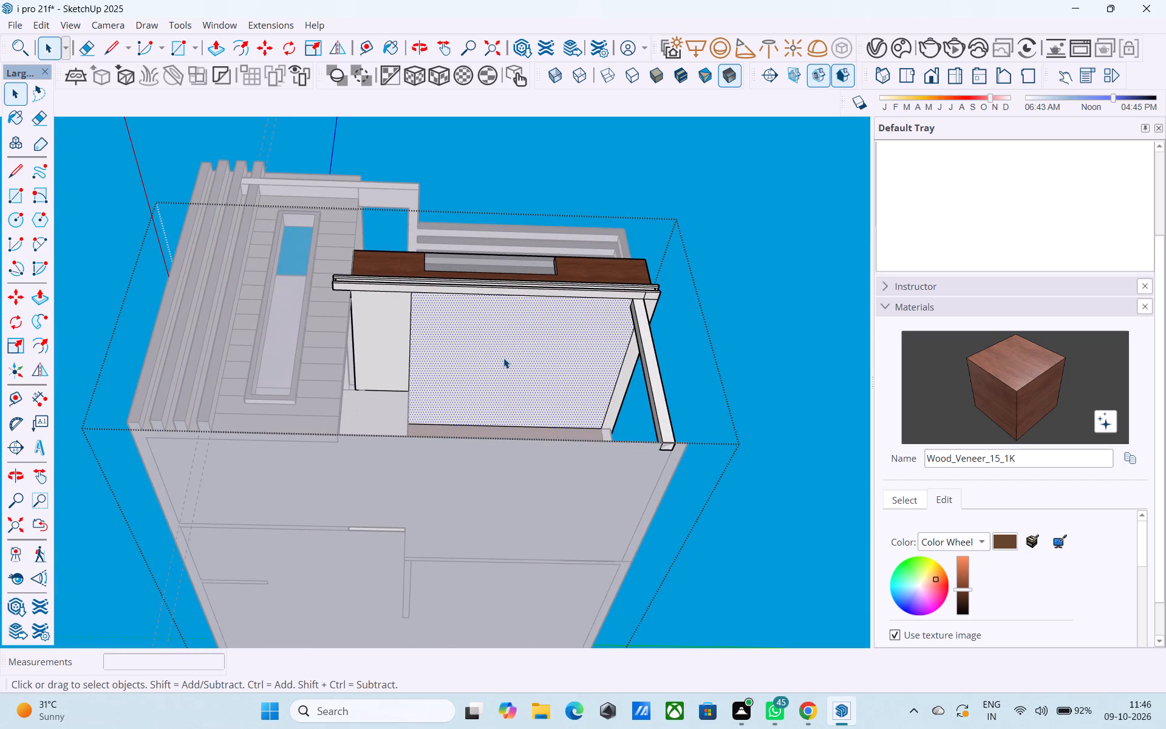
key("f")
left_click(503, 358)
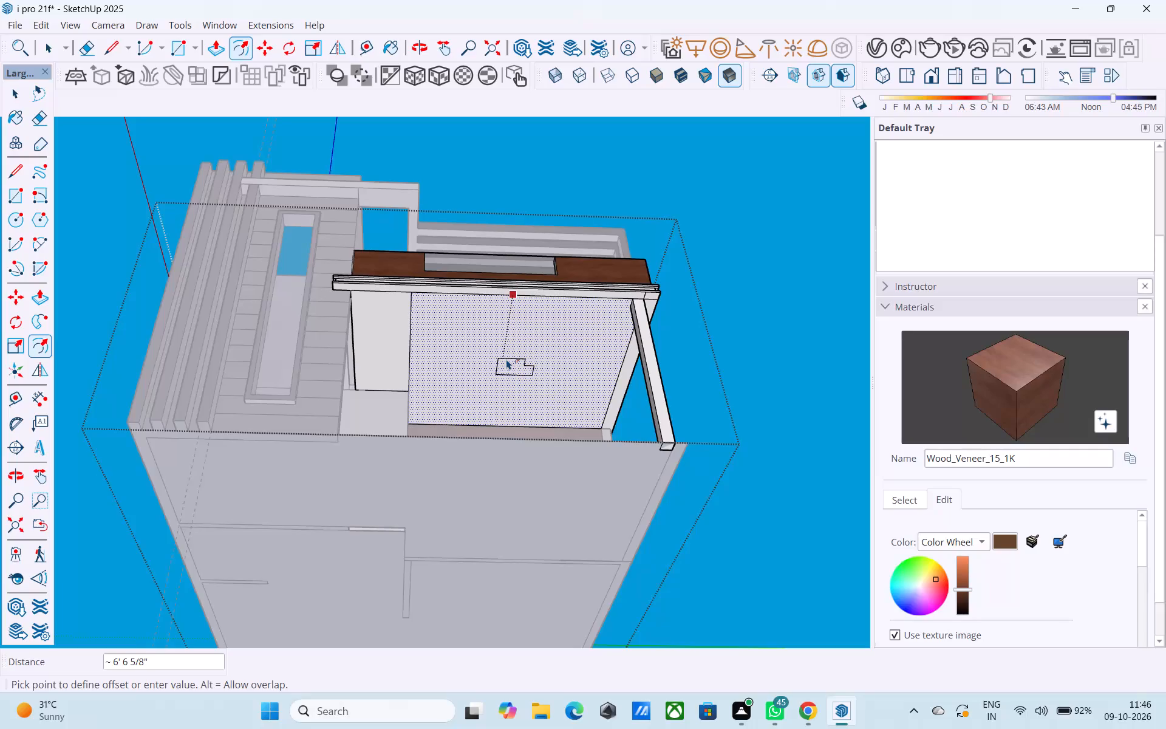
key("4")
key("apostrophe")
key("Return")
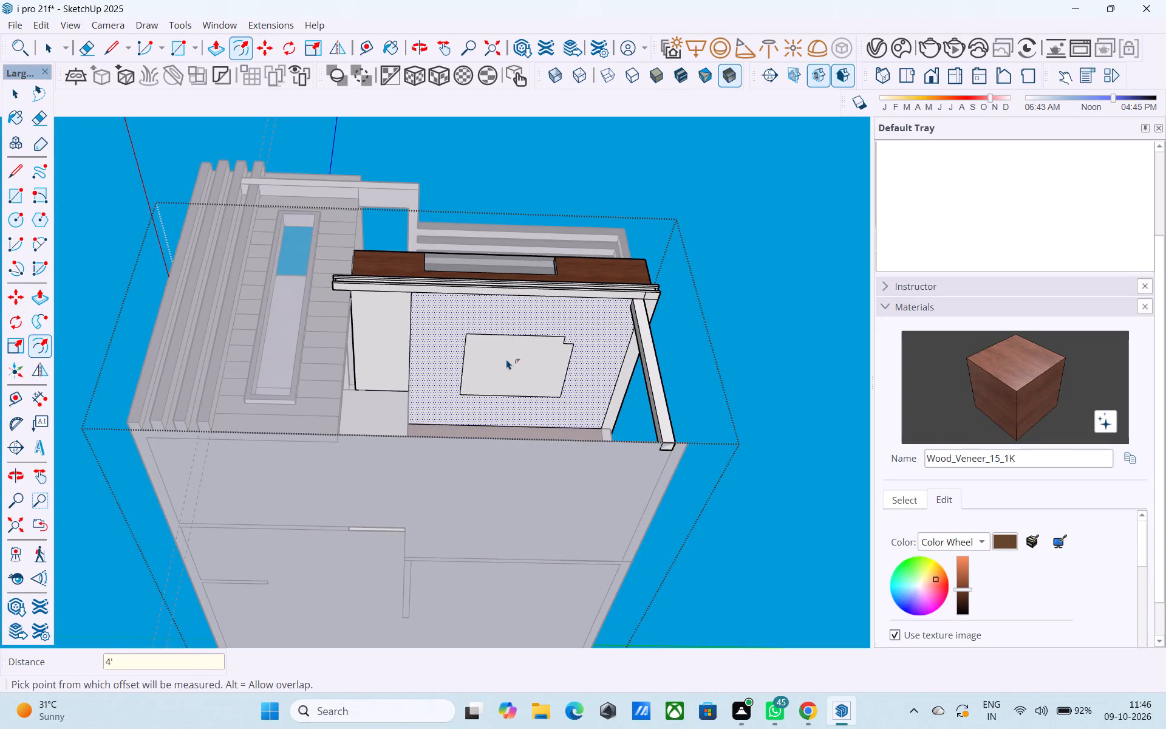
Offset the porch ceiling outline inward again, trying 2.5' and settling on 3', to form a band around the first offset.
middle_click_drag(526, 372, 544, 318)
scroll(527, 341, "up", 5)
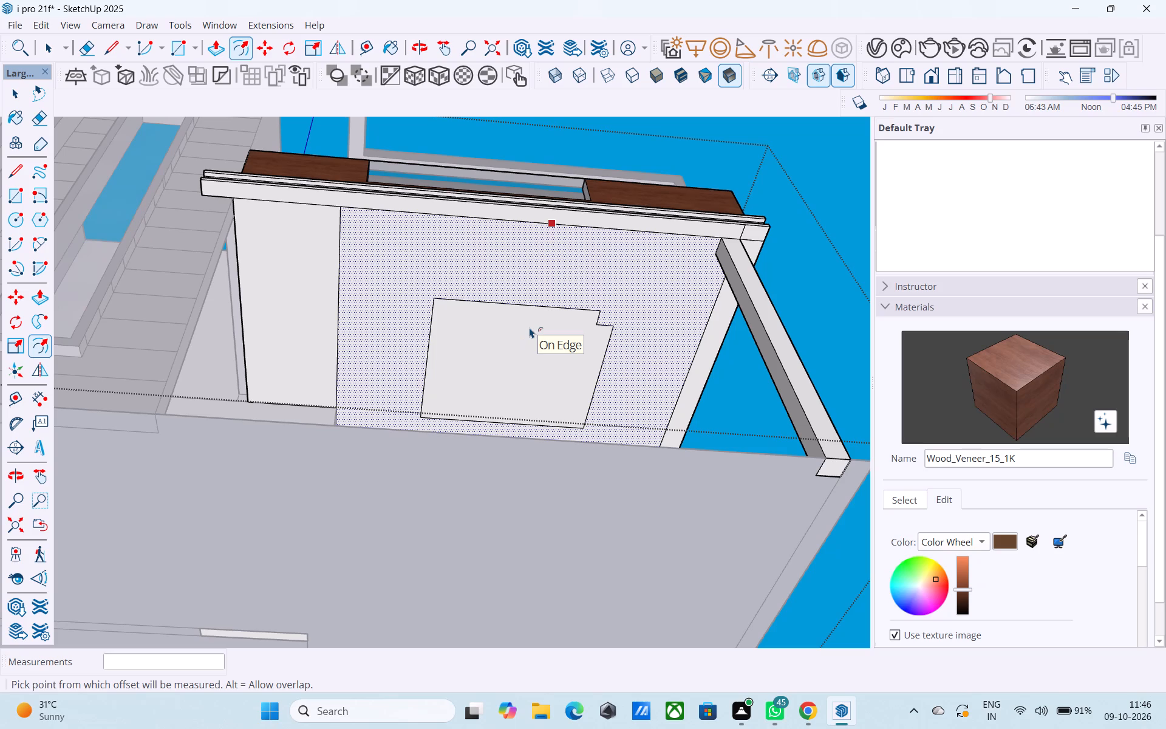
left_click(530, 327)
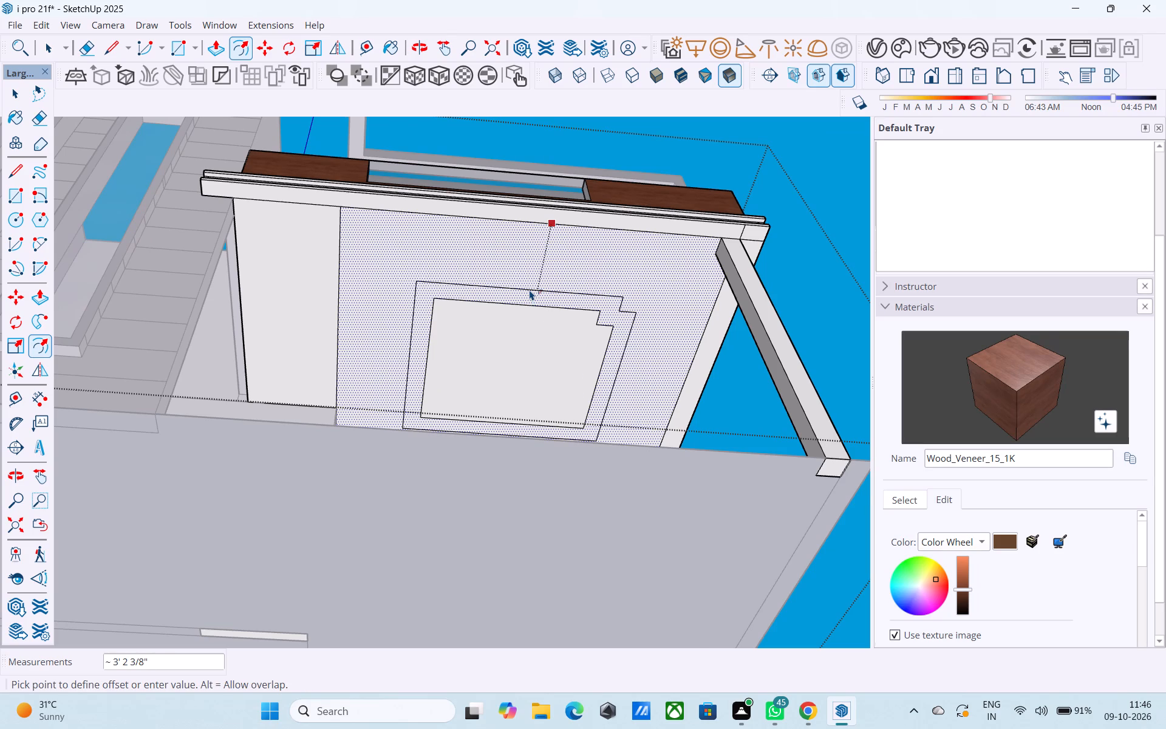
scroll(530, 290, "down", 3)
middle_click_drag(528, 295, 542, 244, "shift")
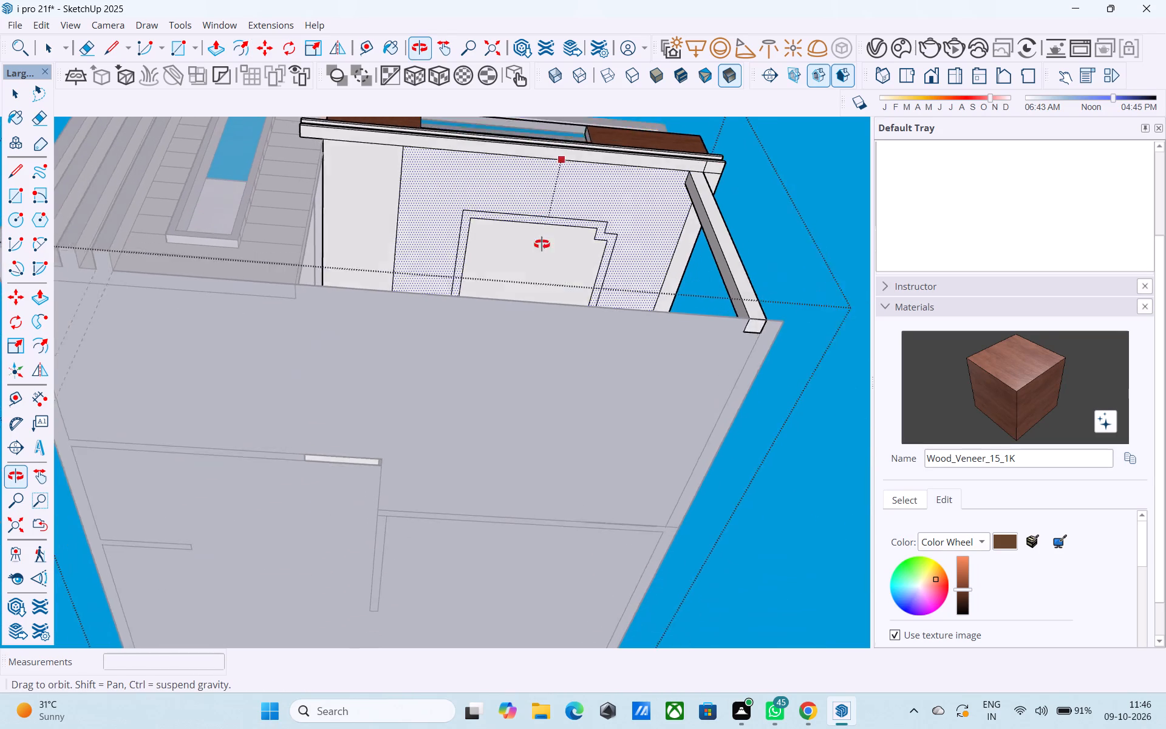
middle_click_drag(542, 244, 533, 306, "shift")
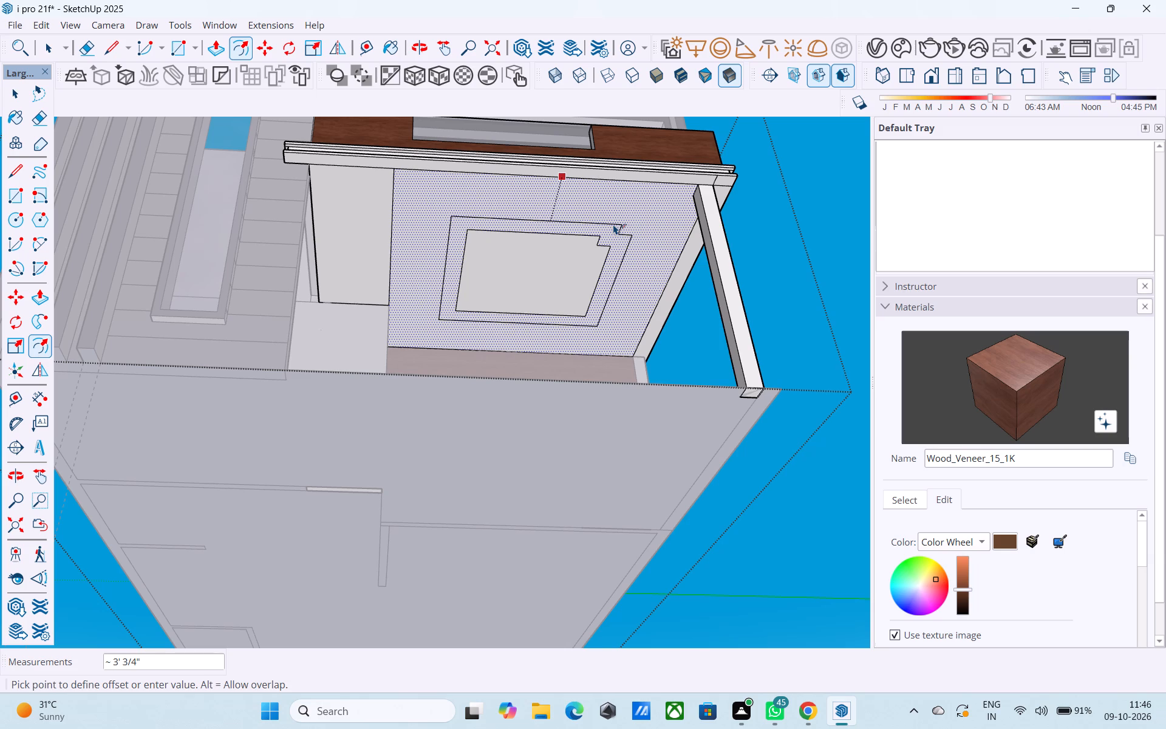
type("3'")
key("Return")
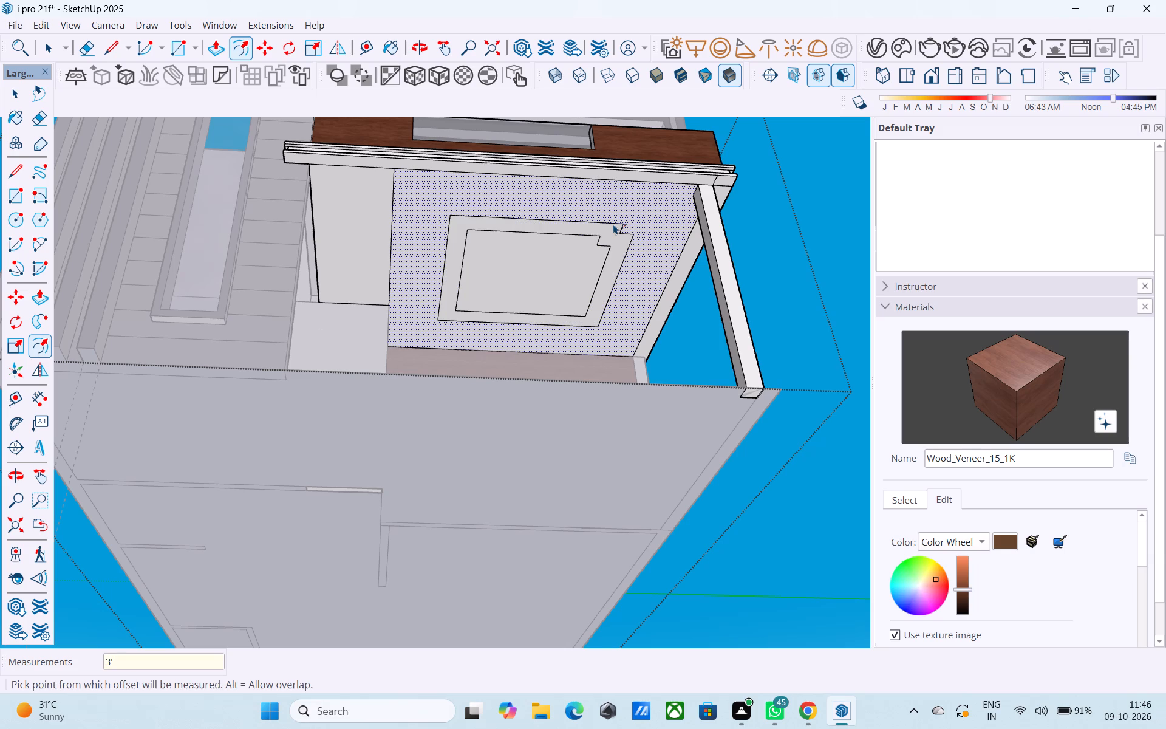
type("2.5'")
key("Return")
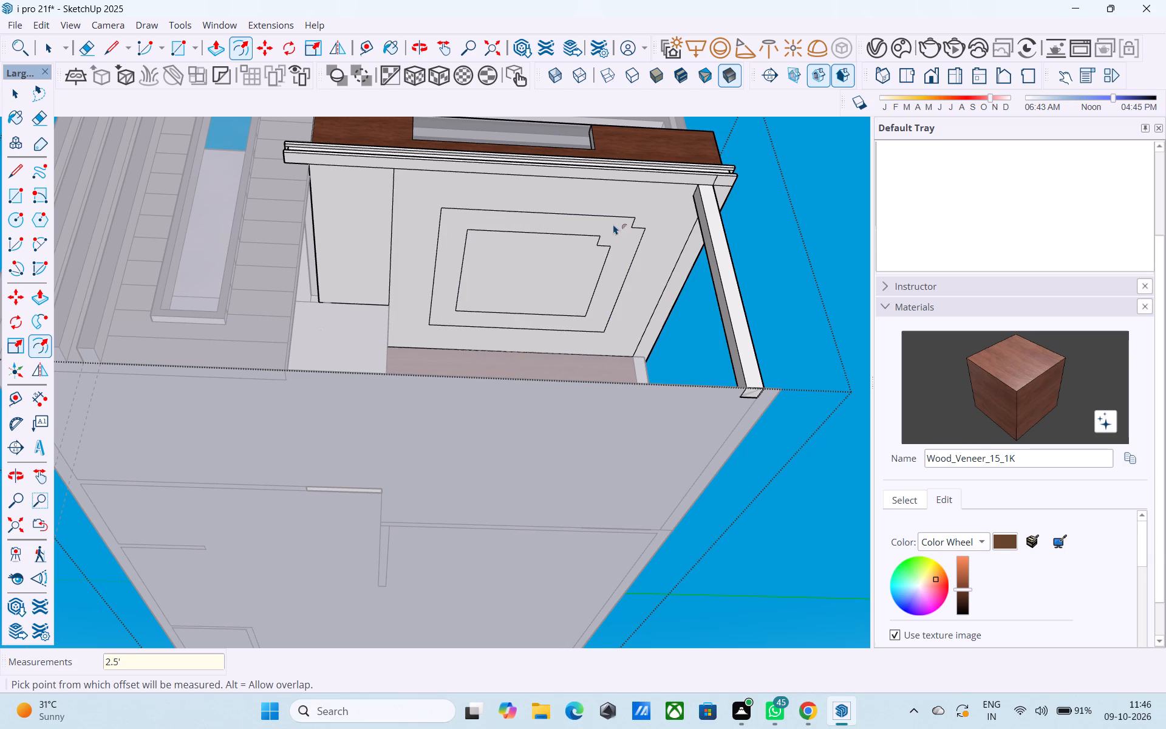
type("3'")
key("Return")
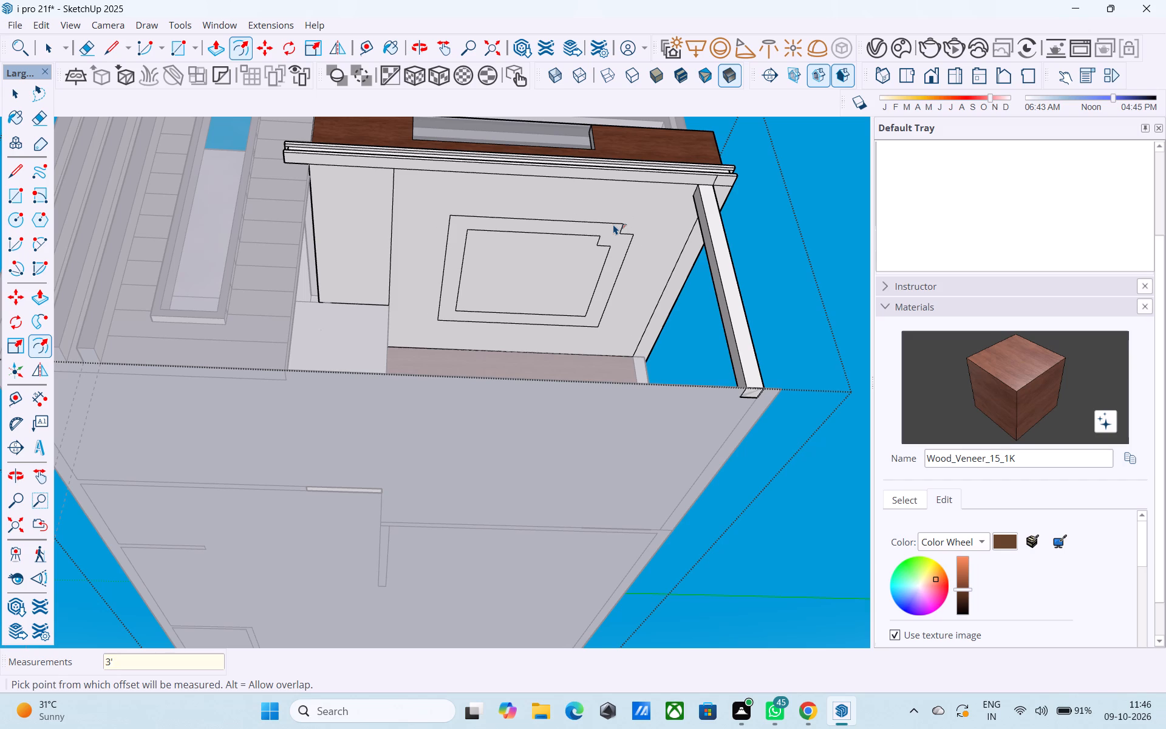
Draw lines extending the edges of both offset outlines at their notched corners near the column, closing each into a full corner.
middle_click_drag(620, 258, 573, 264, "shift")
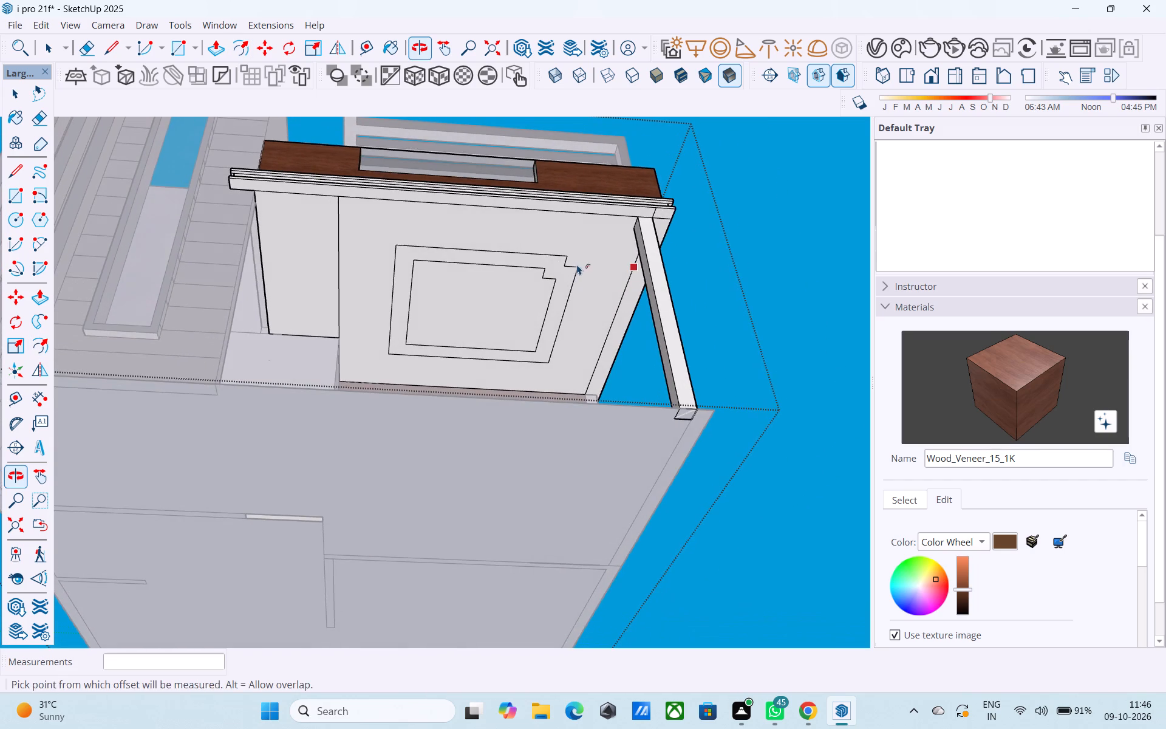
key("l")
scroll(576, 274, "up", 3)
left_click(576, 274)
left_click(581, 228)
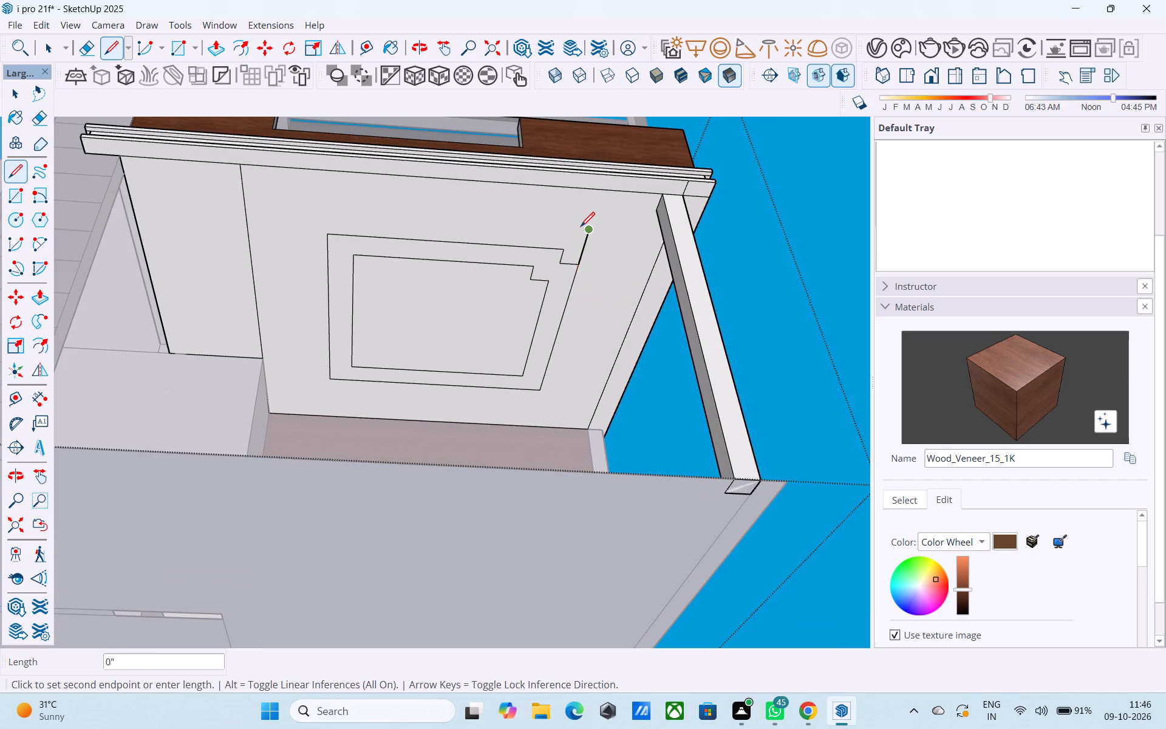
left_click(564, 253)
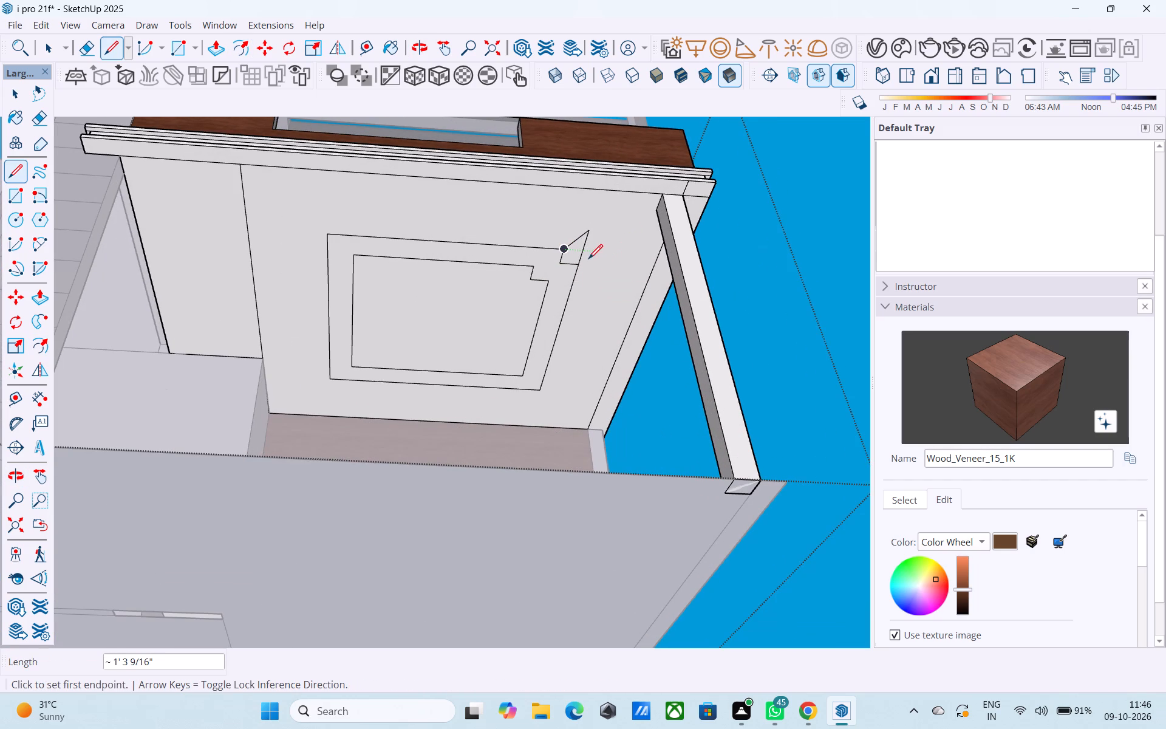
left_click(564, 253)
left_click(598, 249)
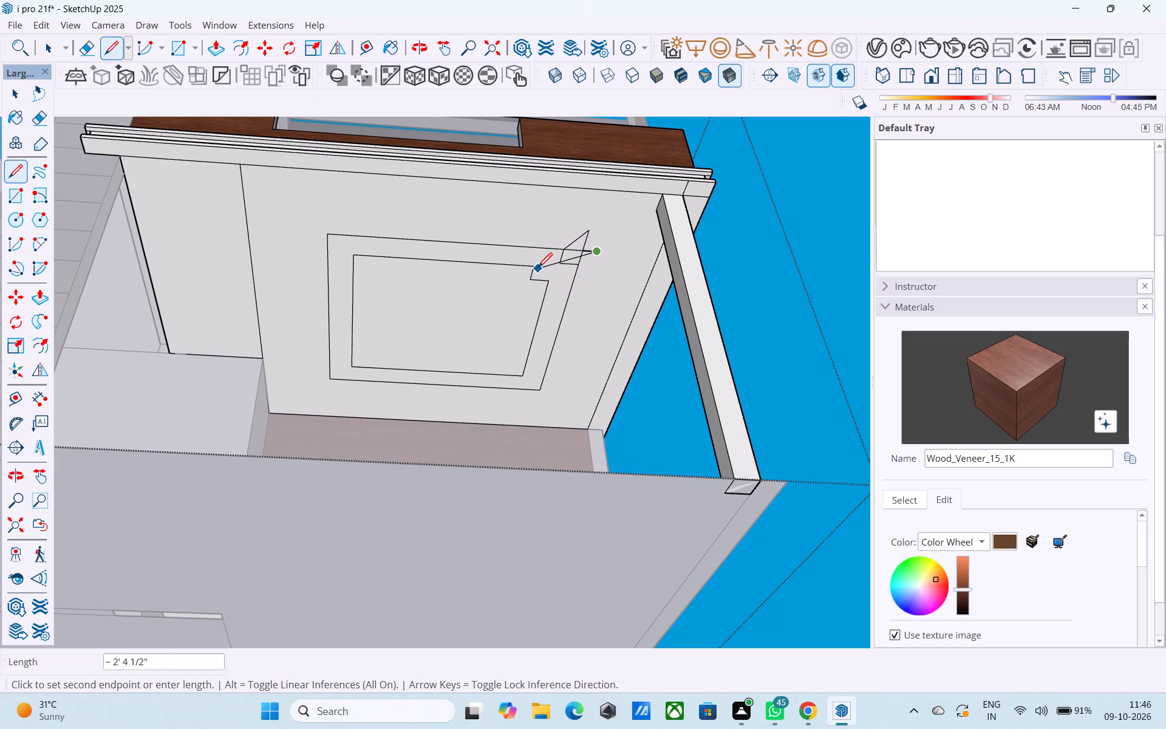
left_click(534, 266)
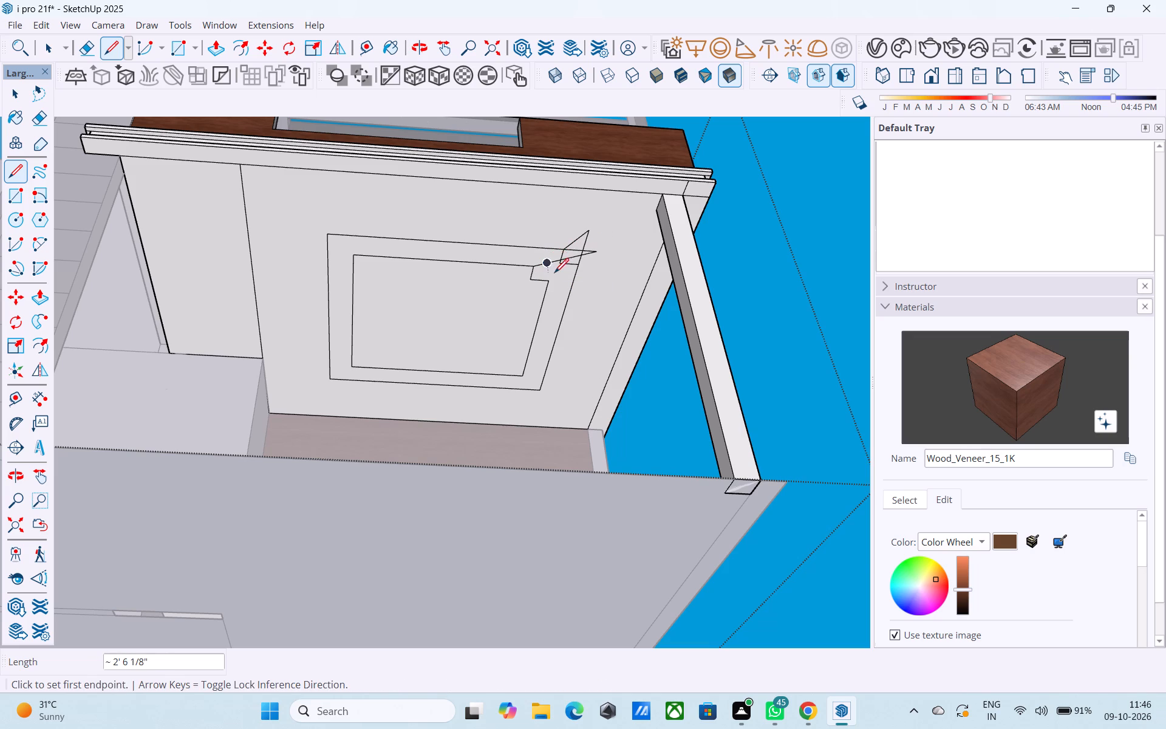
scroll(555, 274, "up", 6)
middle_click_drag(556, 275, 572, 217)
left_click(530, 212)
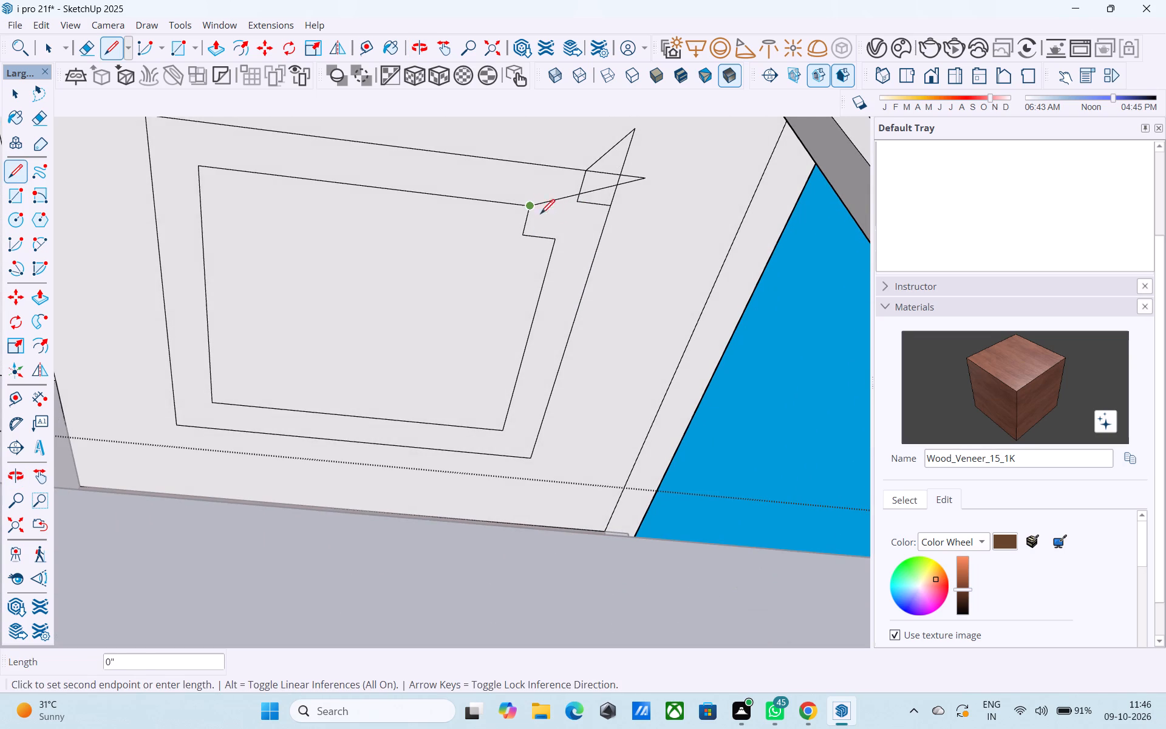
left_click(567, 218)
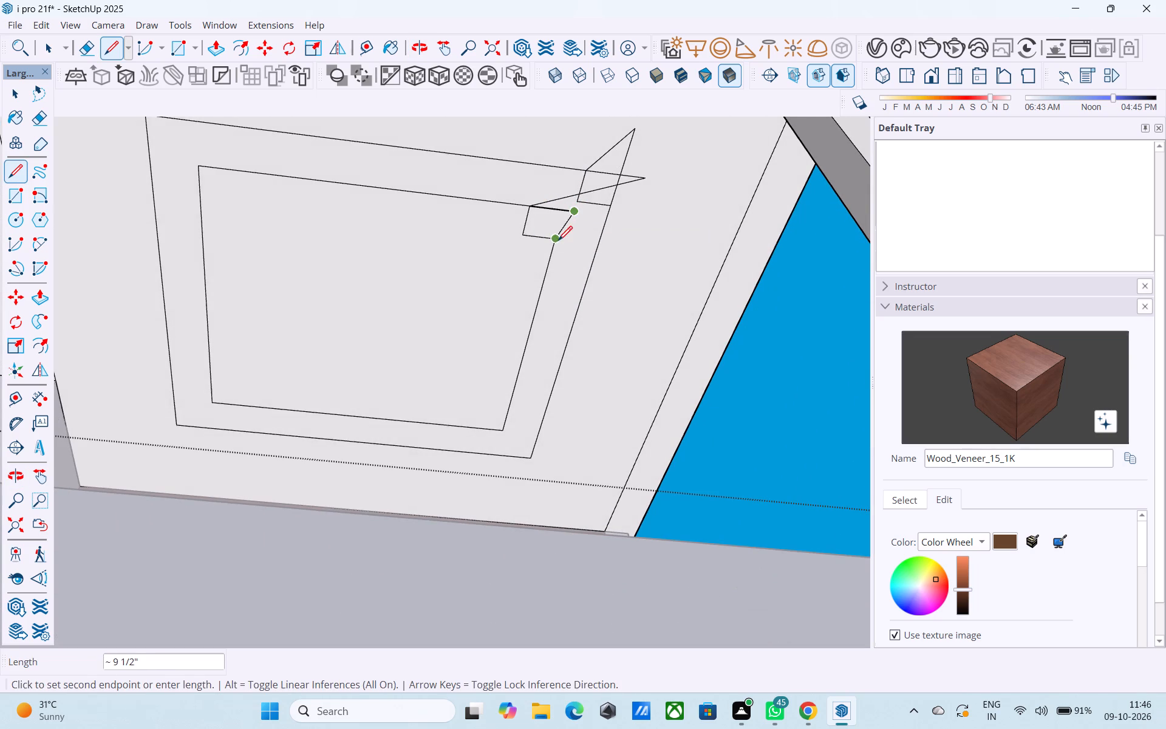
left_click(557, 243)
left_click(557, 232)
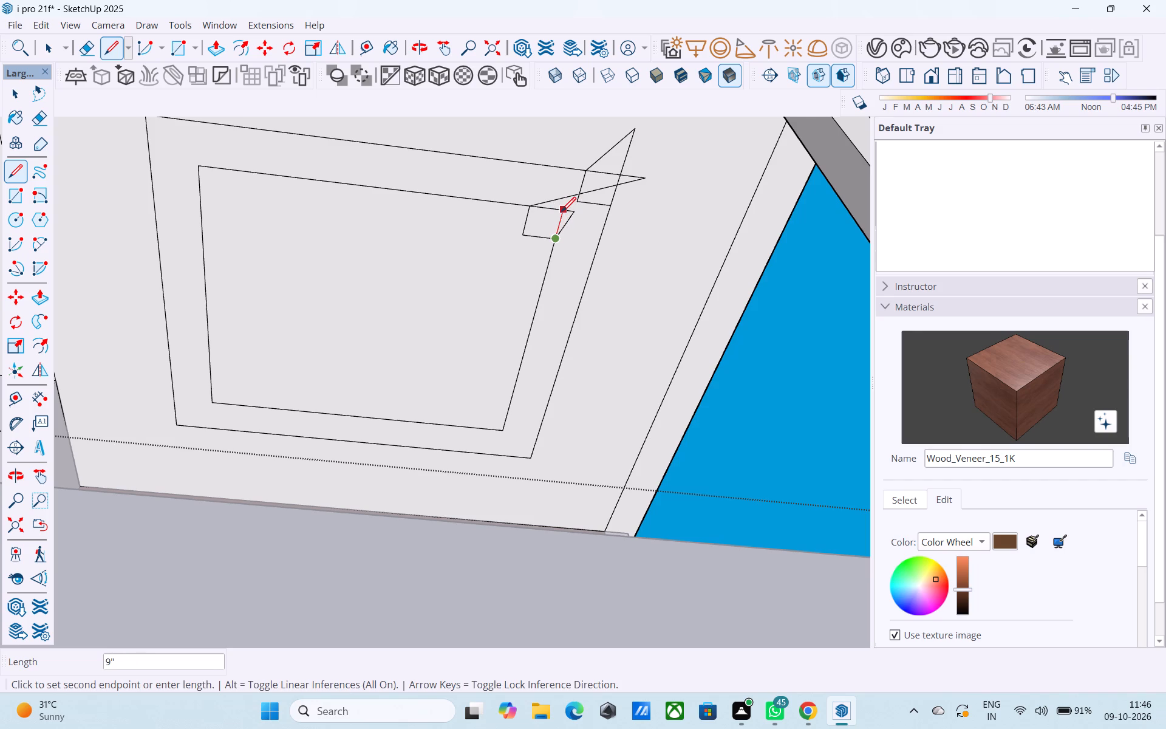
left_click(561, 211)
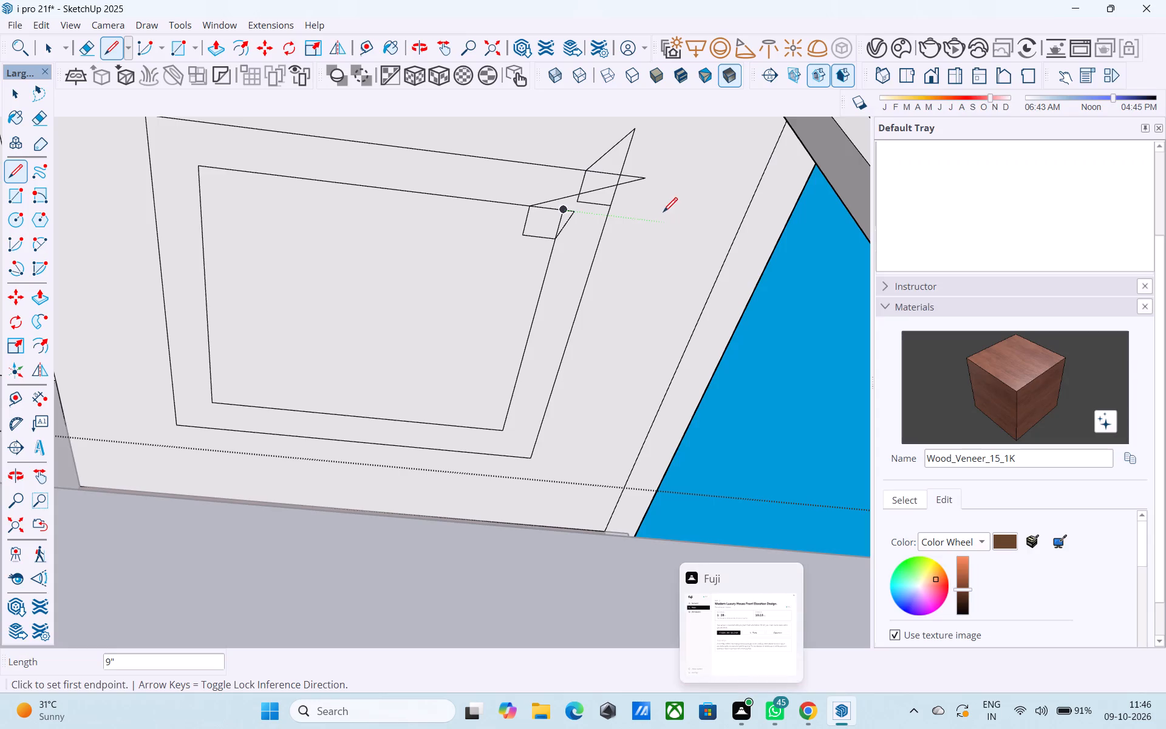
Erase the overshooting lines, the skewed connectors and the small notch edges, leaving two plain four-sided outlines on the ceiling.
key("e")
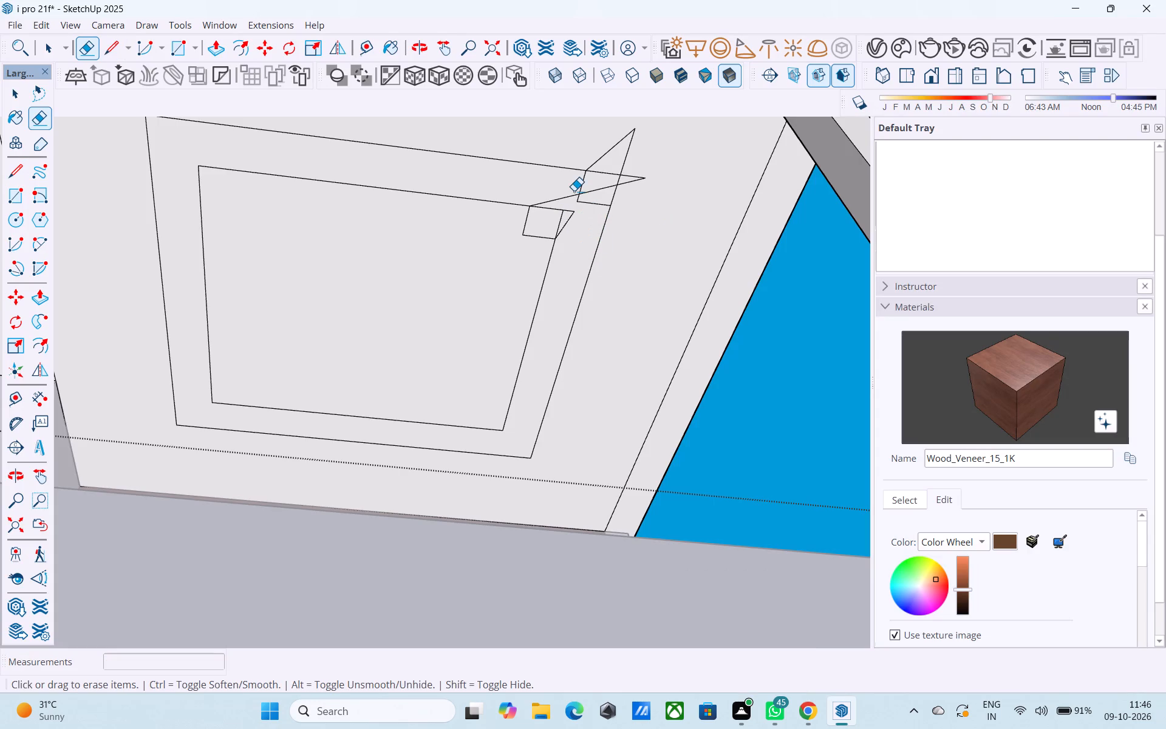
left_click_drag(594, 155, 644, 167)
left_click_drag(638, 171, 635, 199)
left_click(604, 188)
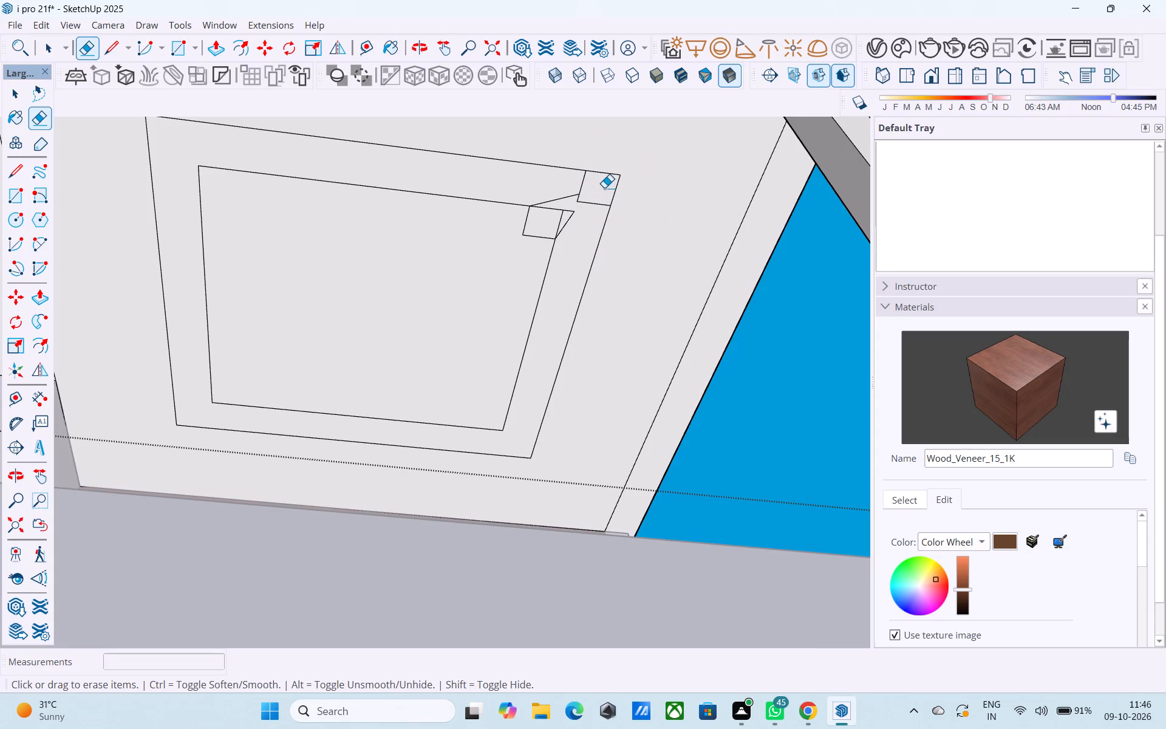
left_click_drag(560, 207, 554, 191)
left_click_drag(571, 212, 573, 229)
left_click_drag(530, 241, 529, 251)
left_click(533, 233)
left_click_drag(535, 224, 508, 225)
left_click_drag(540, 233, 537, 250)
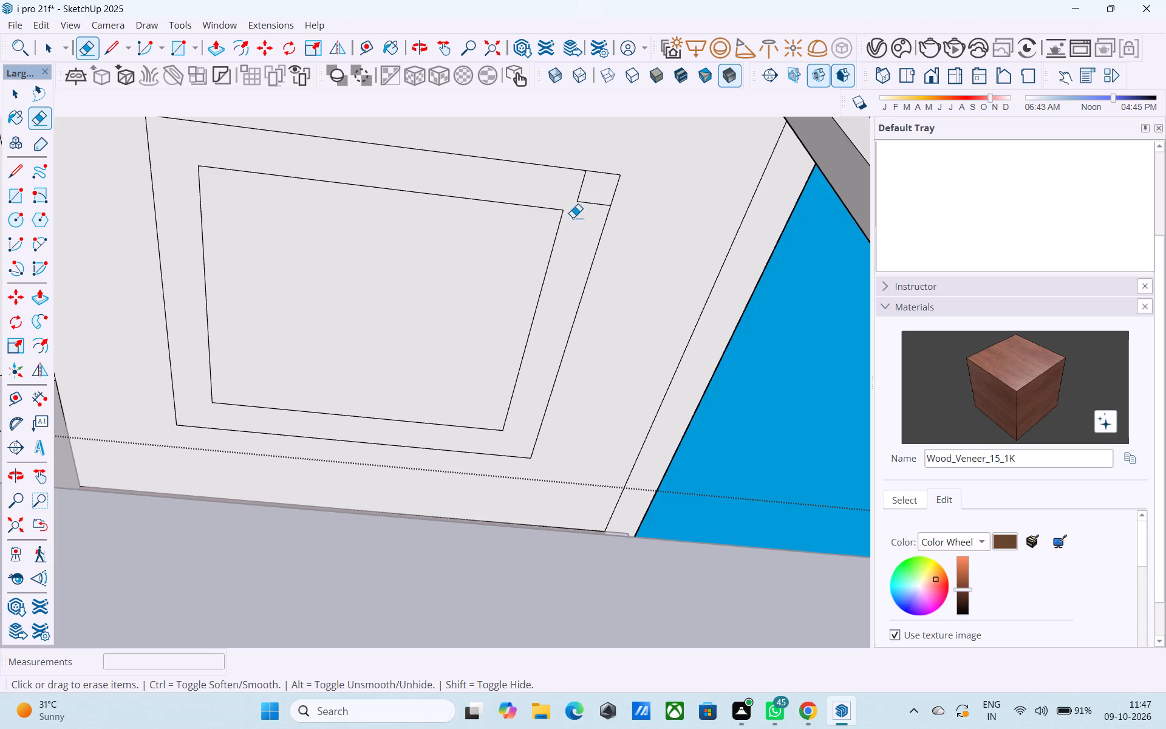
left_click_drag(587, 199, 587, 214)
left_click_drag(585, 191, 569, 187)
Draw a circle of 4" radius in the band between the two outlines, at the front corner nearest the wall block.
scroll(562, 231, "down", 3)
middle_click_drag(552, 272, 536, 389)
scroll(527, 378, "down", 5)
middle_click_drag(523, 386, 520, 399)
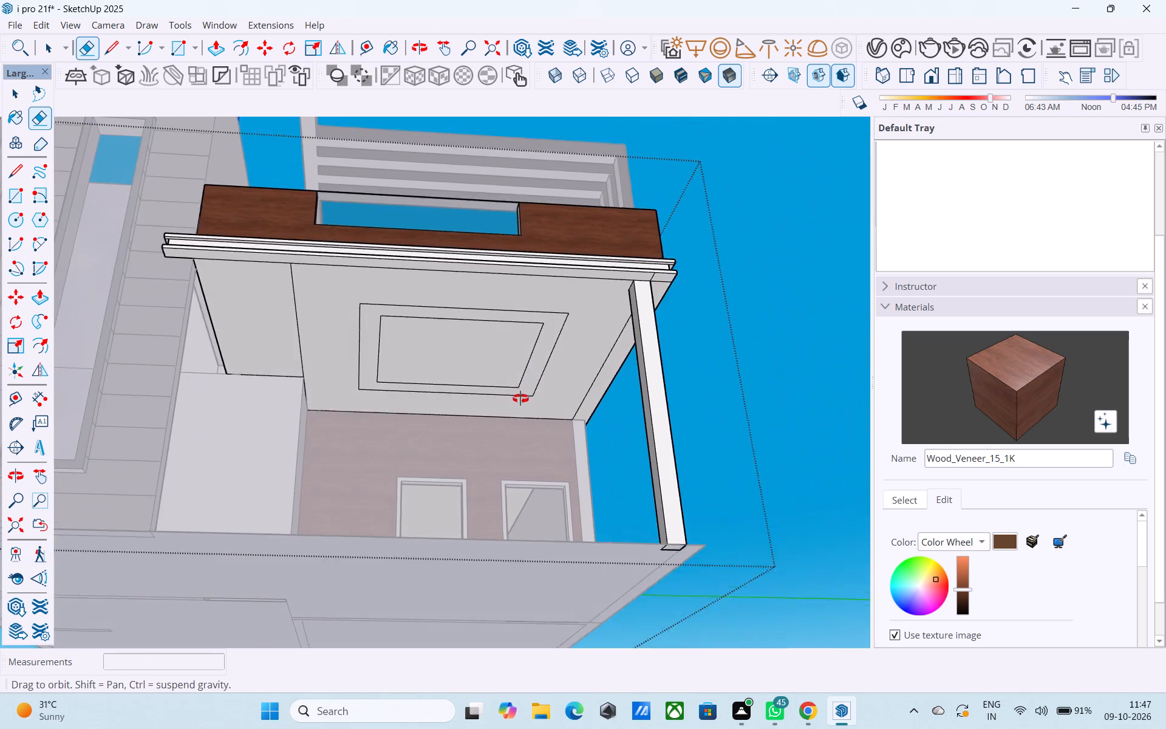
middle_click_drag(520, 399, 518, 443)
middle_click_drag(517, 444, 529, 418)
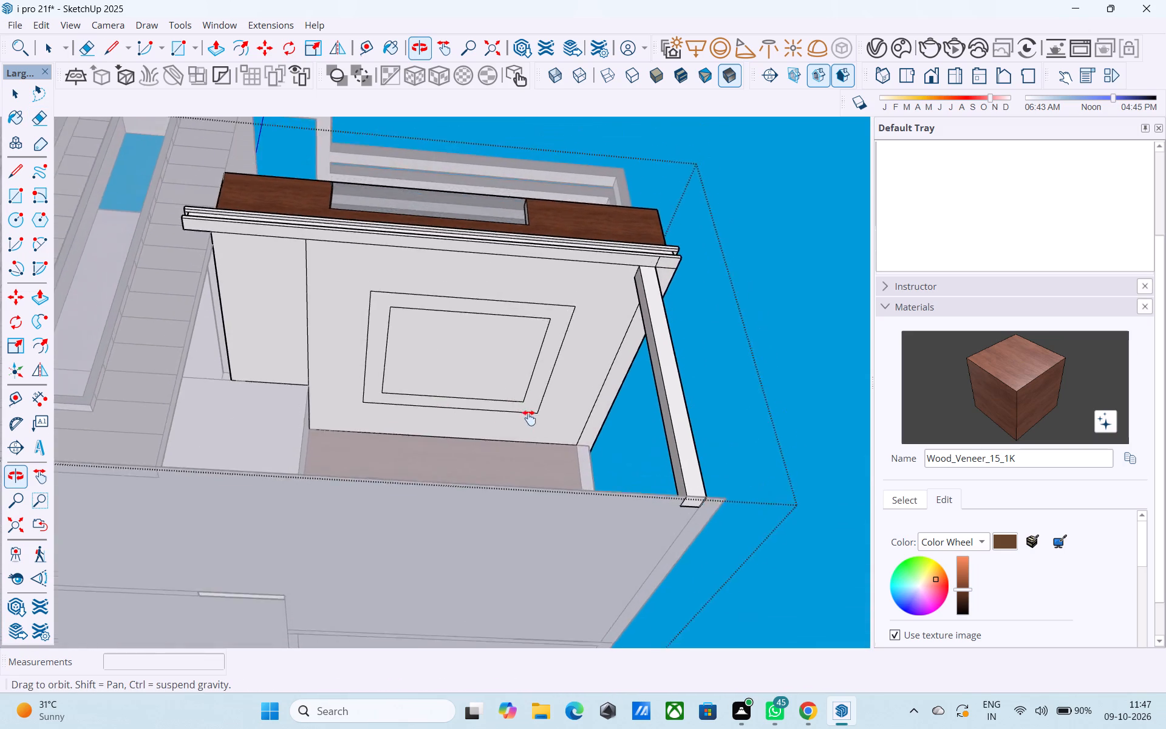
middle_click_drag(529, 418, 506, 372)
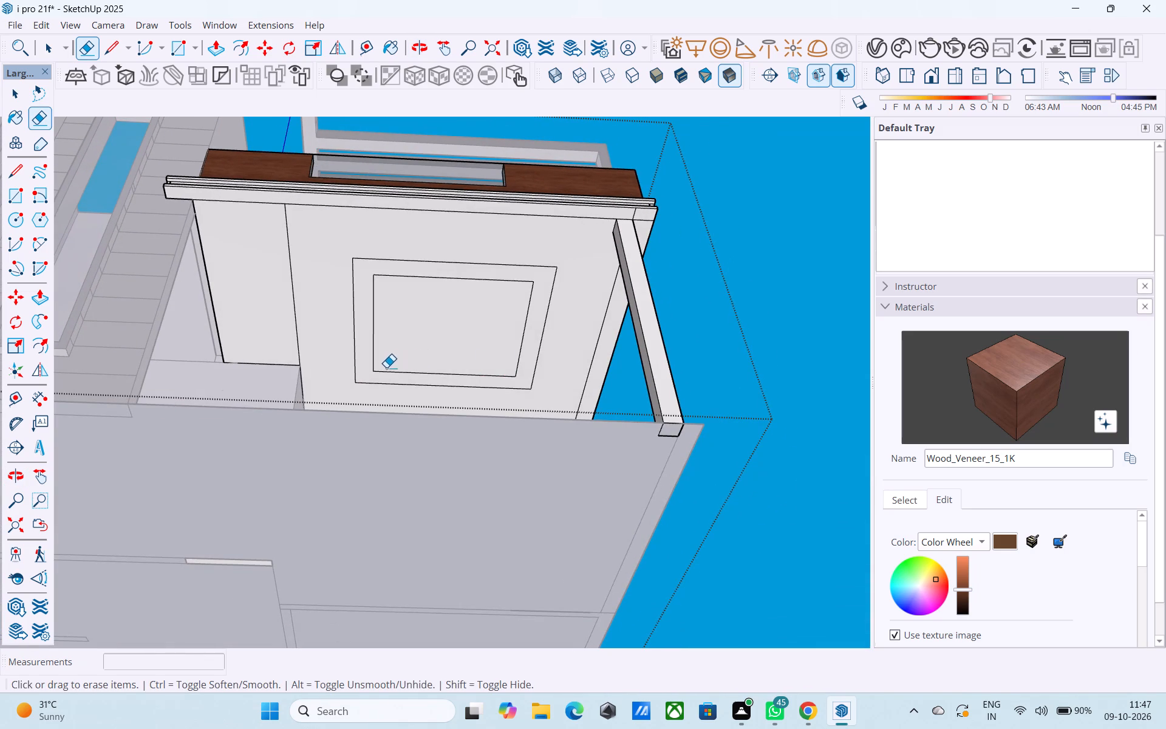
middle_click_drag(383, 370, 366, 360)
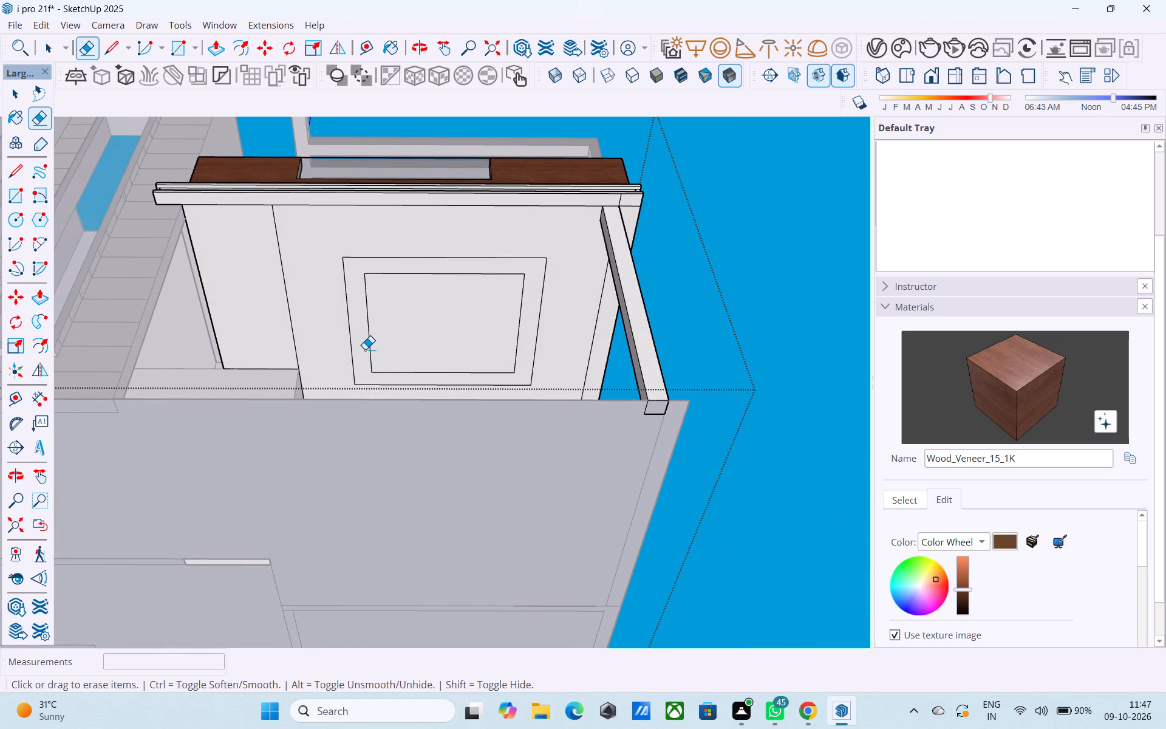
key("c")
scroll(377, 284, "up", 8)
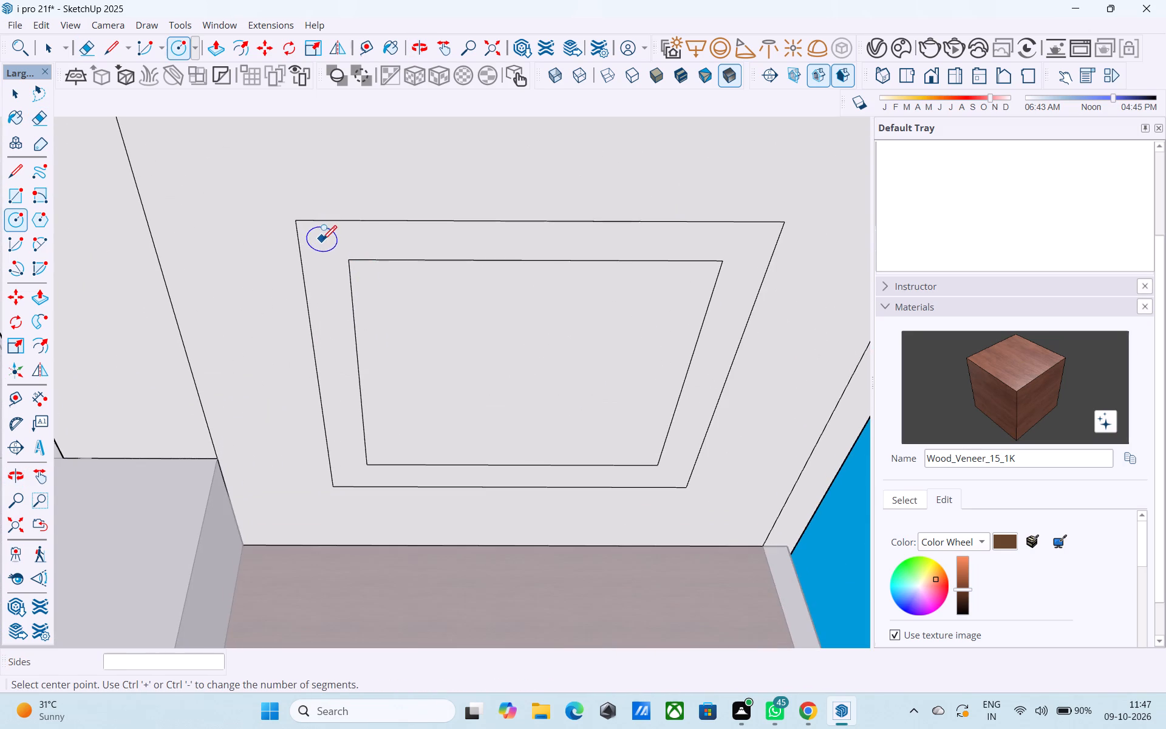
scroll(322, 241, "up", 5)
middle_click_drag(326, 246, 347, 206)
left_click(330, 243)
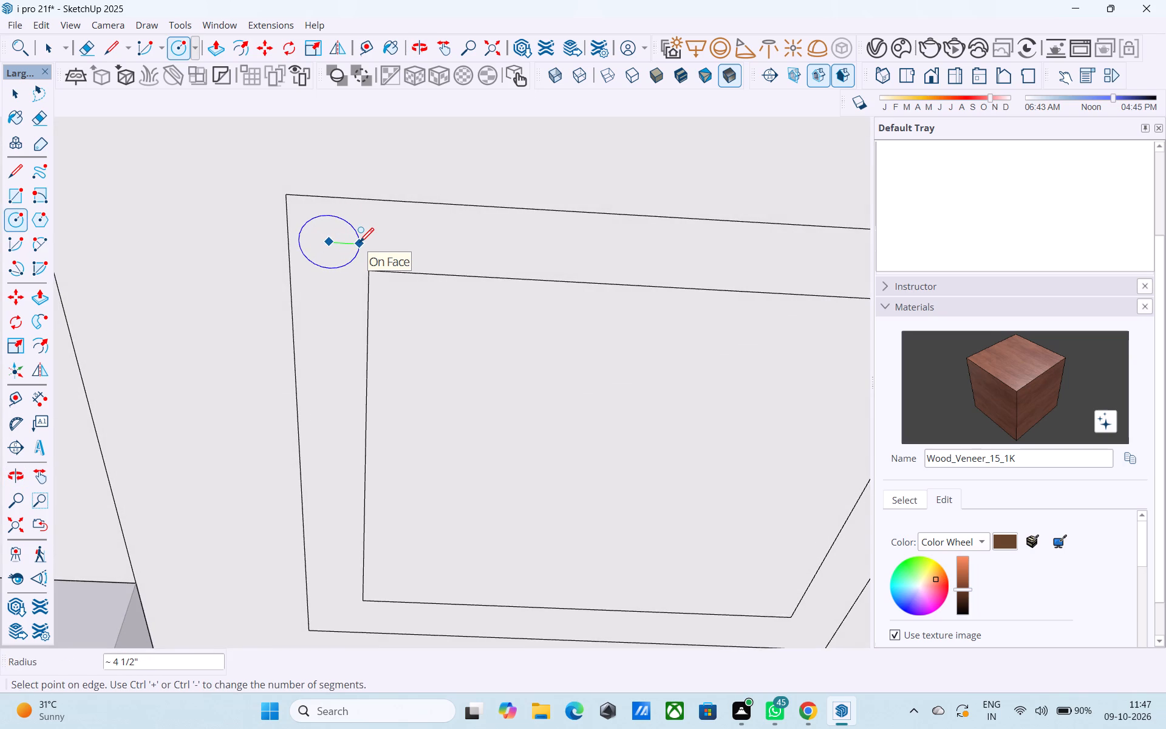
type("4\"")
key("Return")
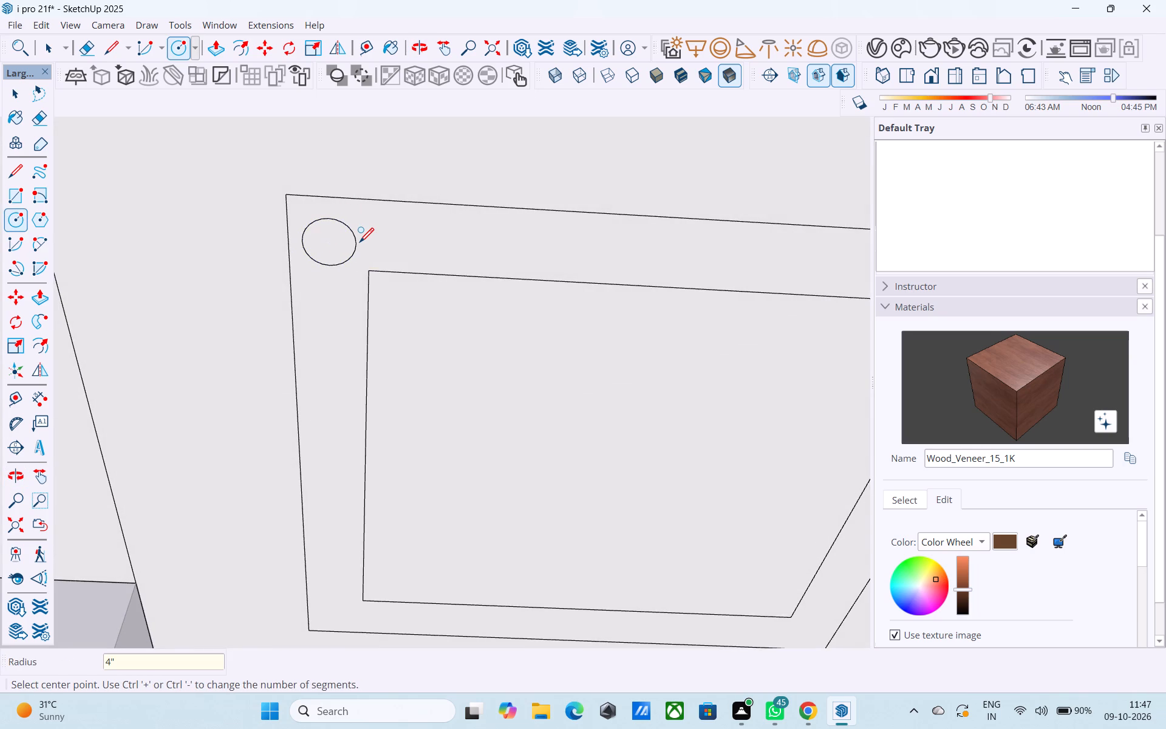
key("space")
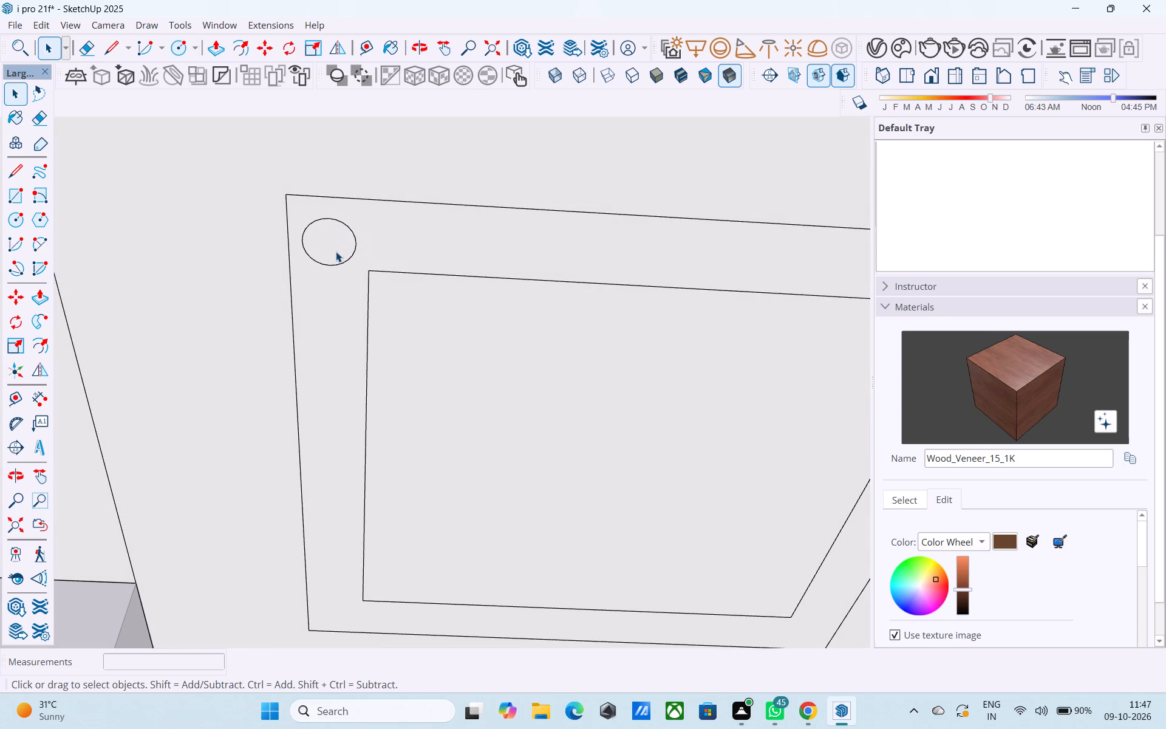
Copy the ceiling light circle about 8' 8" along the front band to the corner nearest the column.
left_click(336, 252)
key("m")
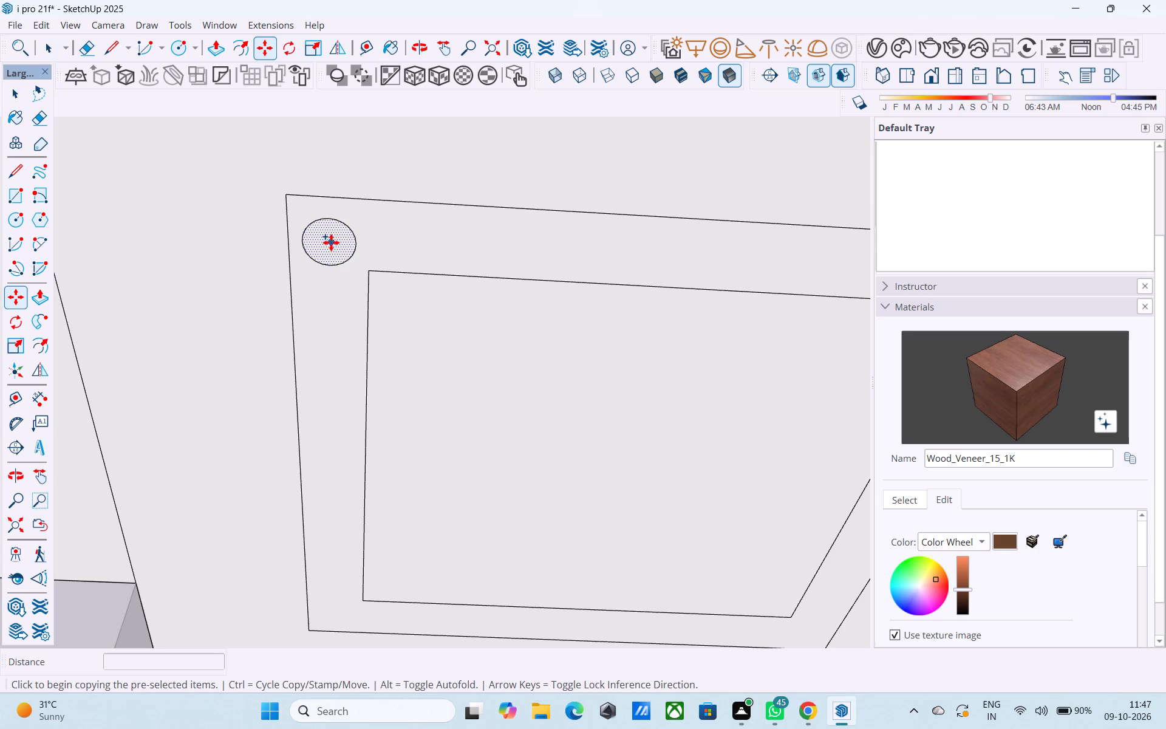
left_click(331, 242)
scroll(421, 259, "down", 8)
middle_click_drag(500, 283, 275, 293)
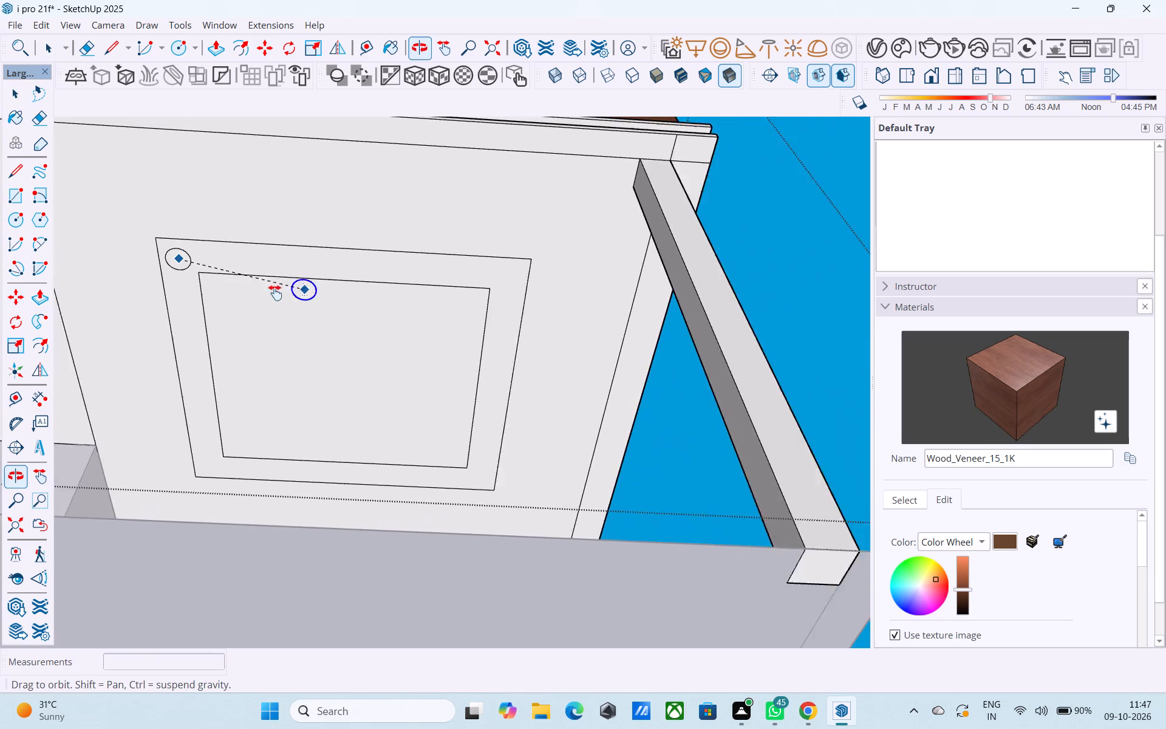
middle_click_drag(275, 293, 276, 293)
scroll(446, 273, "up", 3)
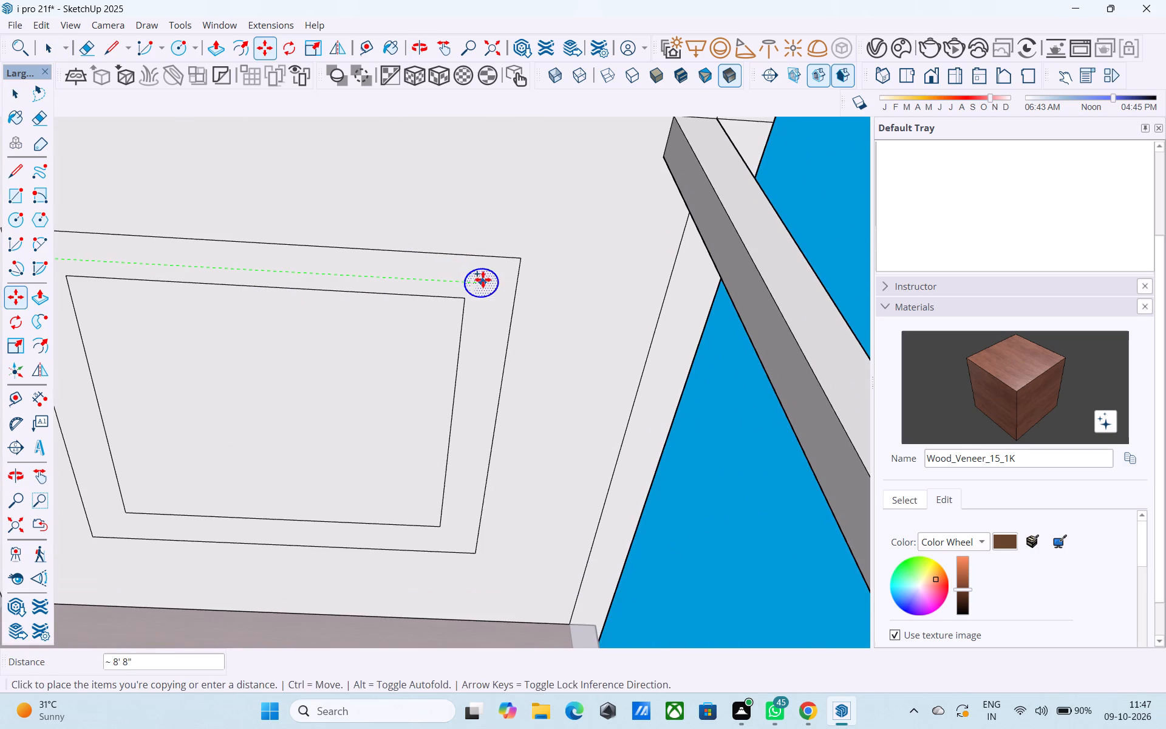
left_click(491, 282)
scroll(510, 298, "down", 4)
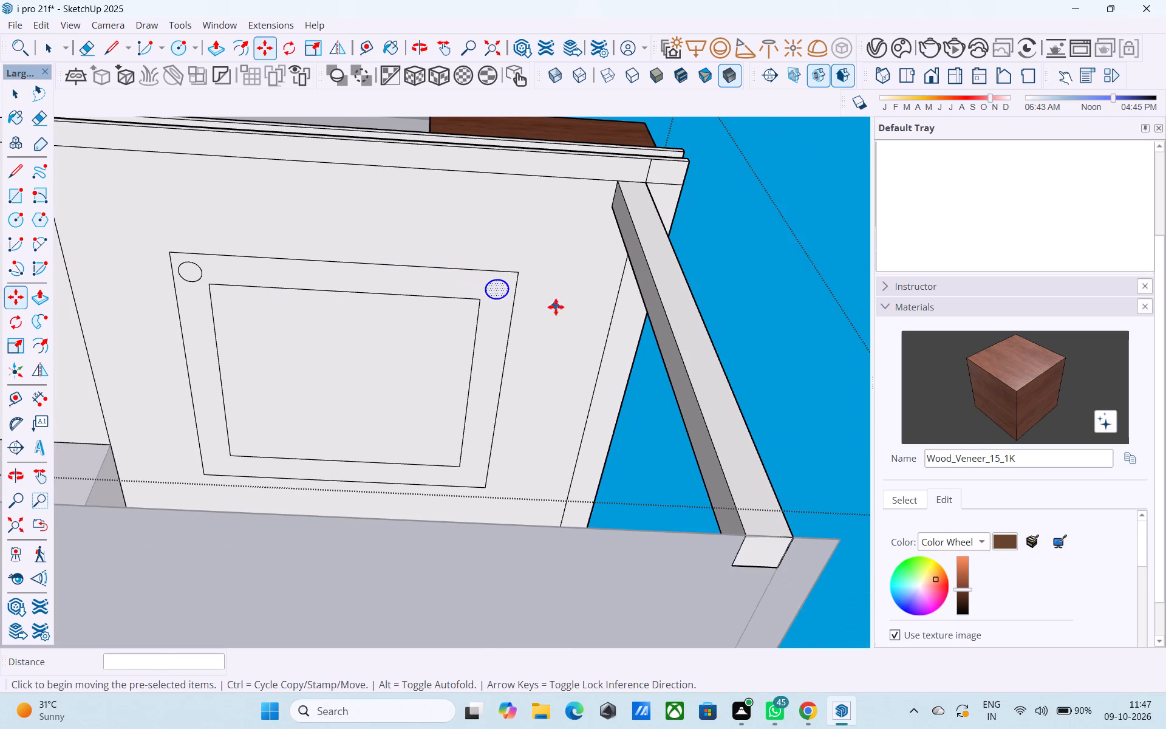
Copy both front light circles about 7' 9 7/16" back to the rear corners of the band.
key("space")
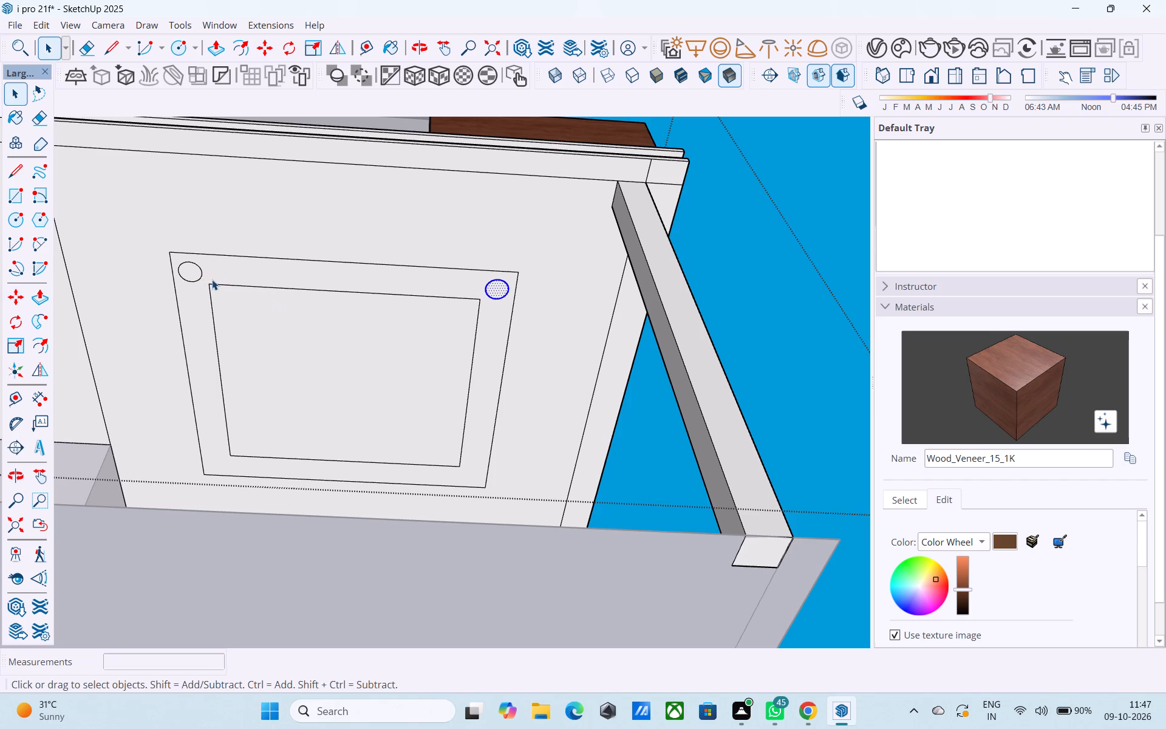
left_click(188, 269, "shift")
key("m")
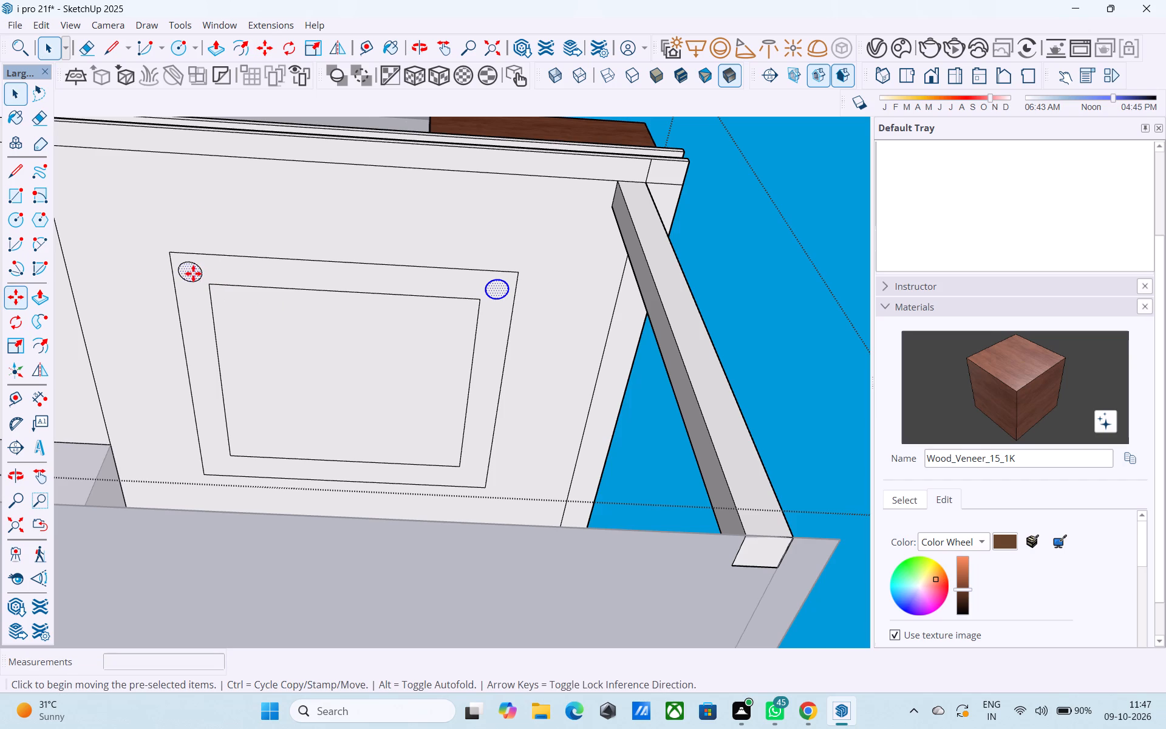
left_click(193, 269)
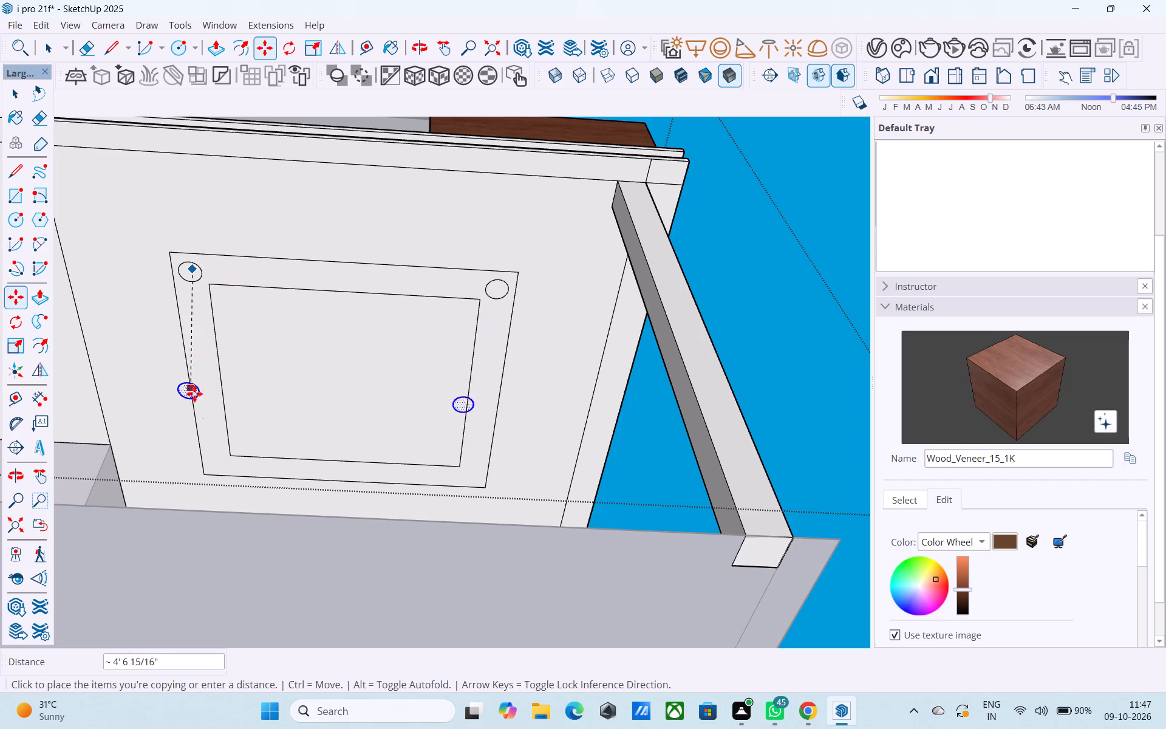
left_click(227, 460)
key("space")
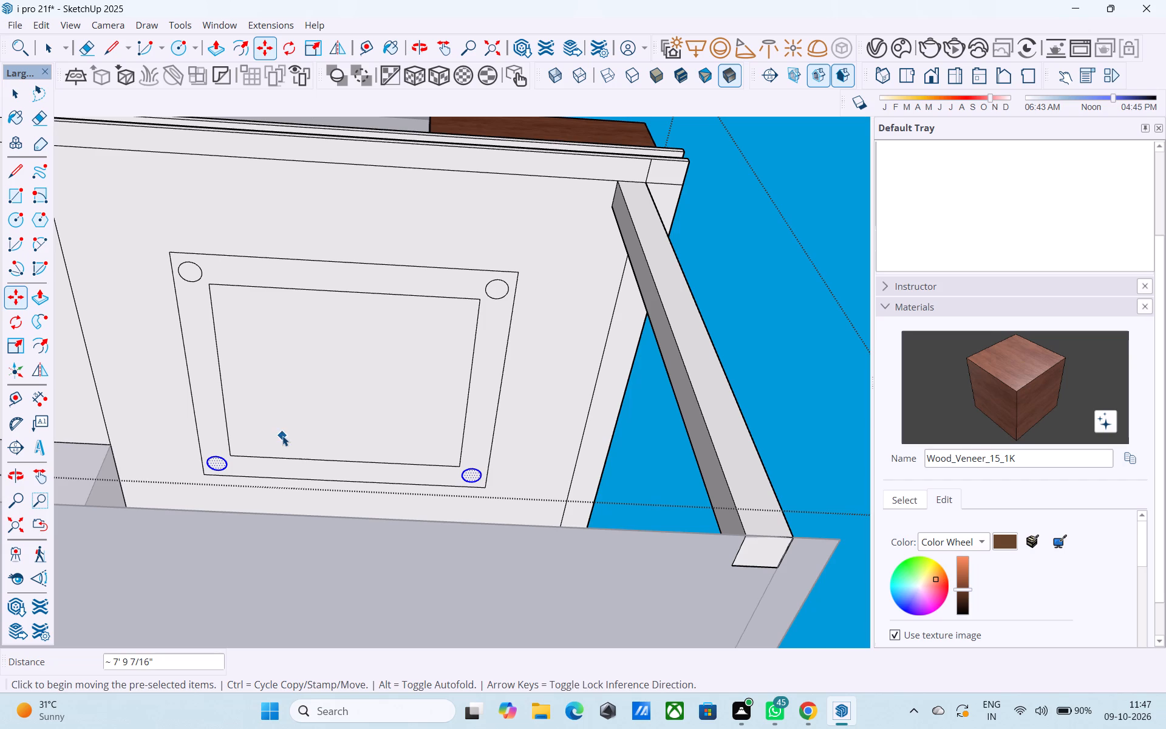
Push the front light circle nearest the wall block about 3 5/8" into the ceiling as a recess.
left_click(184, 267)
key("p")
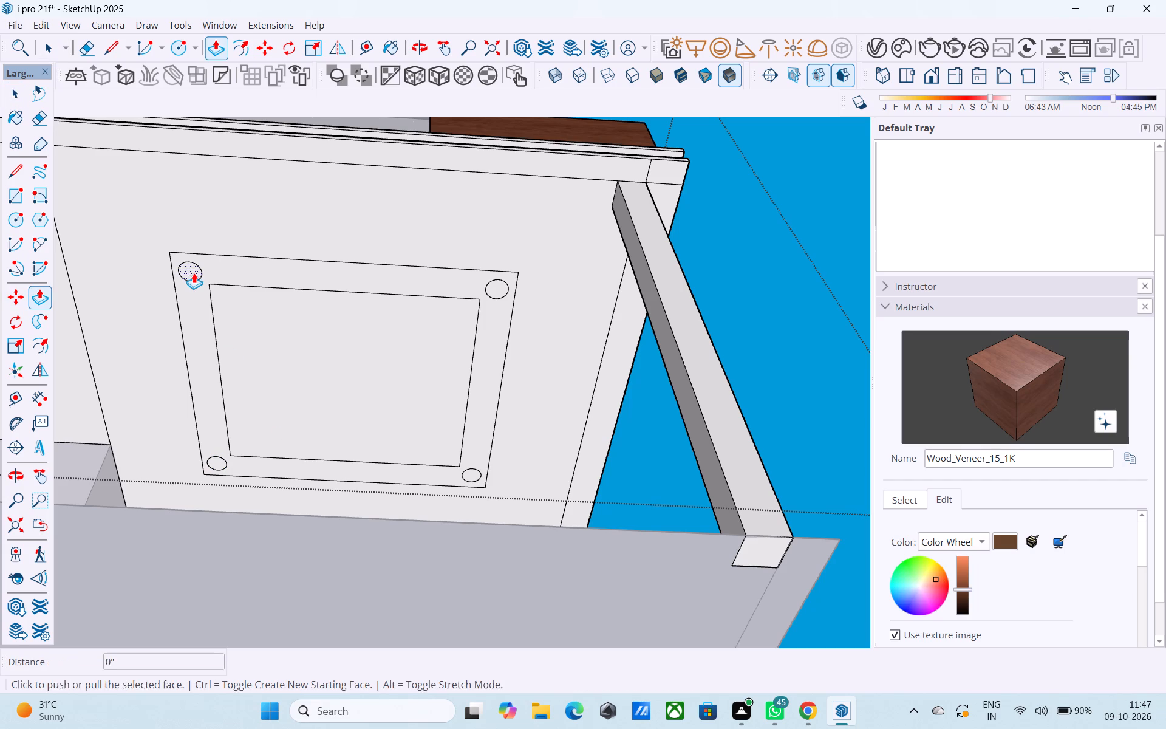
left_click(194, 273)
scroll(195, 272, "up", 16)
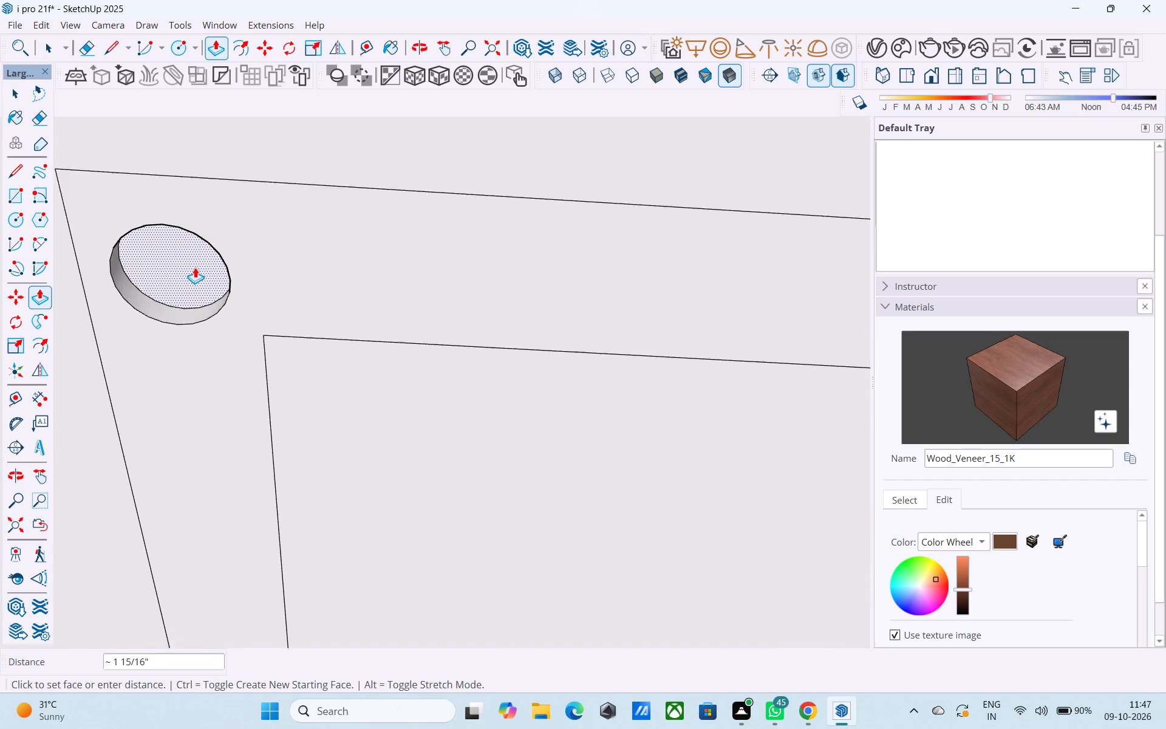
scroll(195, 267, "up", 1)
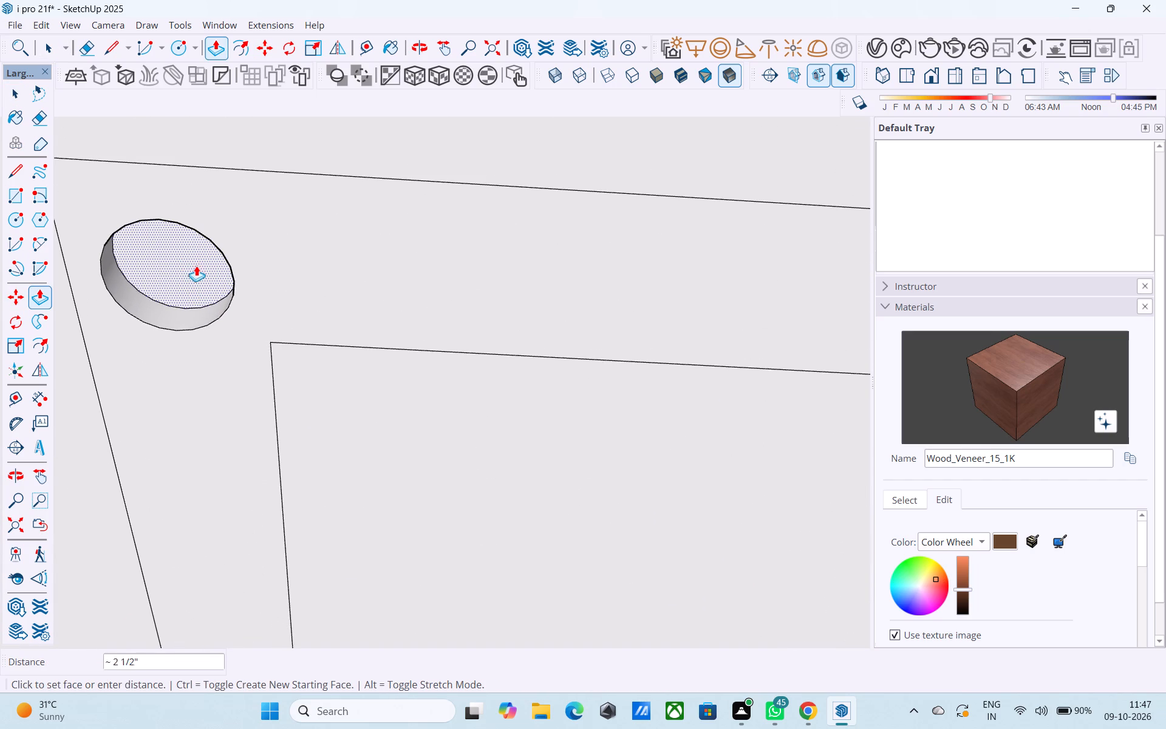
left_click(198, 252)
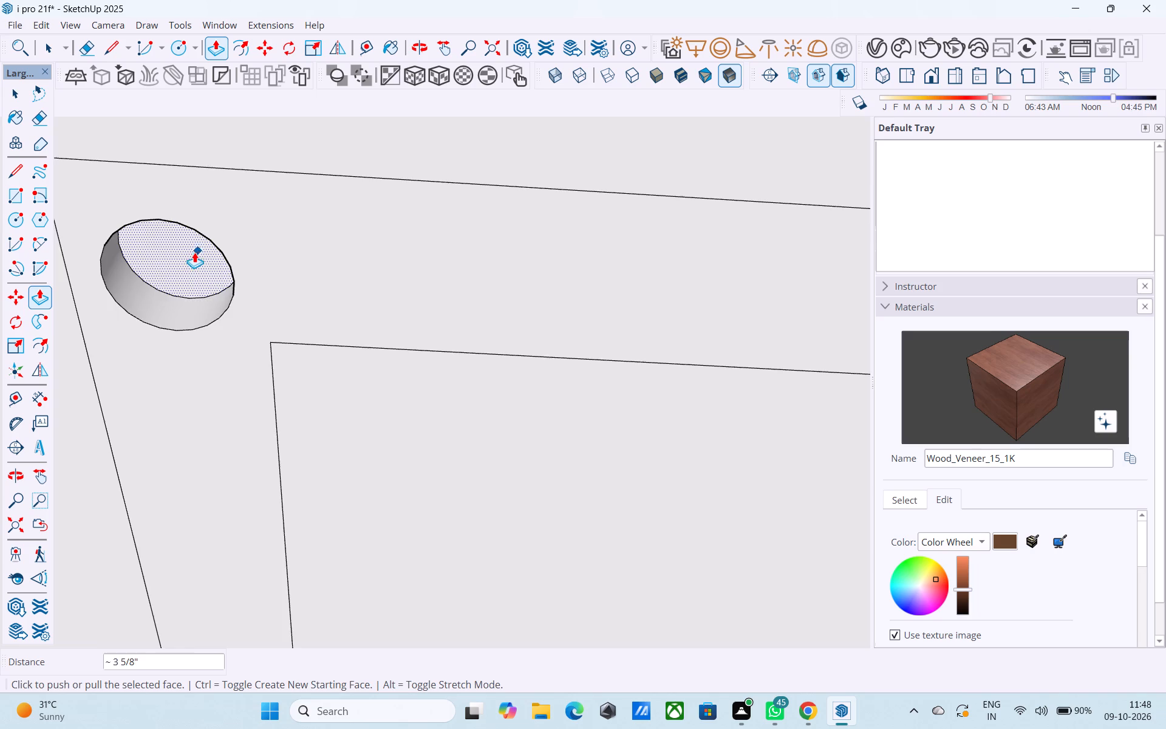
Repeat the same recess depth on the other three light circles in the porch ceiling.
scroll(194, 252, "down", 11)
scroll(346, 292, "up", 1)
scroll(531, 335, "down", 3)
middle_click_drag(602, 340, 462, 351)
scroll(618, 332, "up", 5)
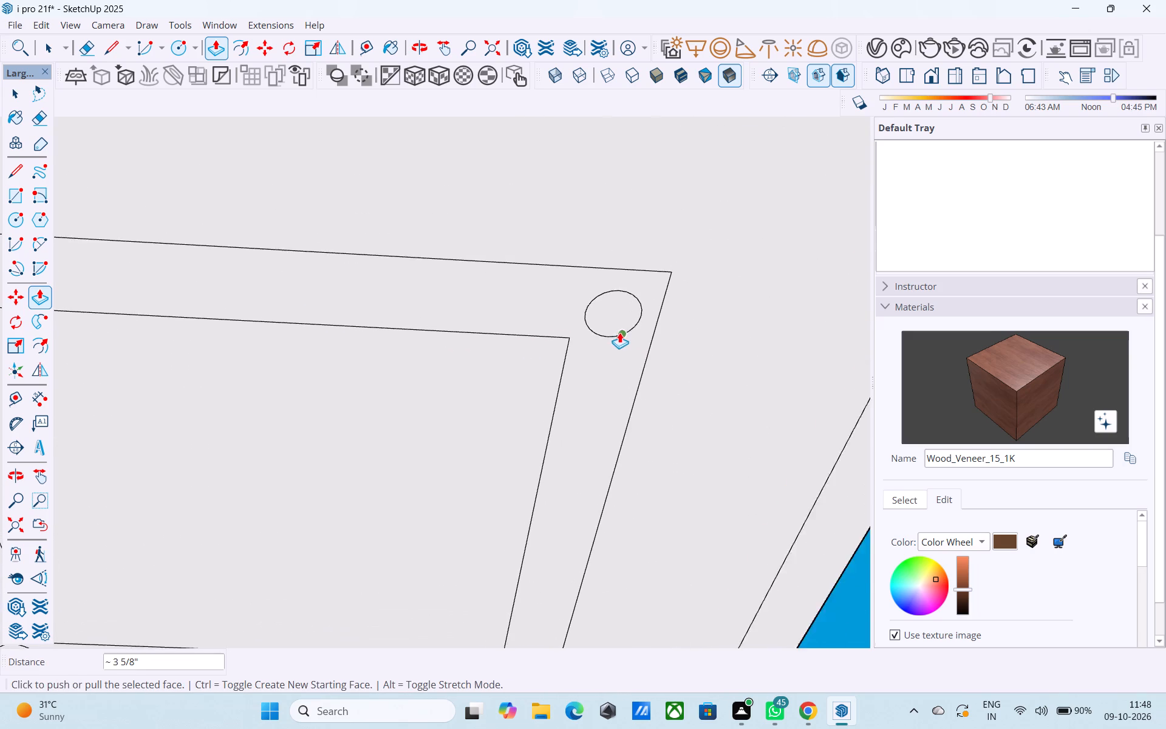
key("space")
key("p")
key("space")
left_click(612, 317)
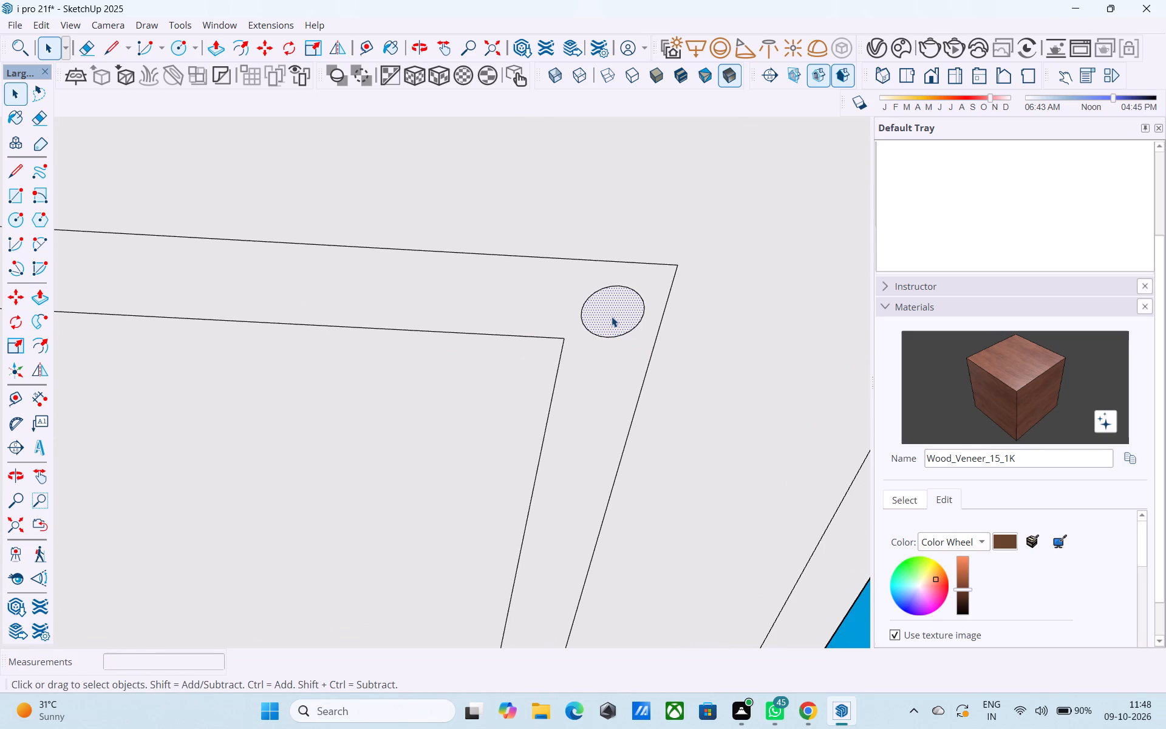
key("p")
double_click(612, 317)
scroll(611, 318, "down", 11)
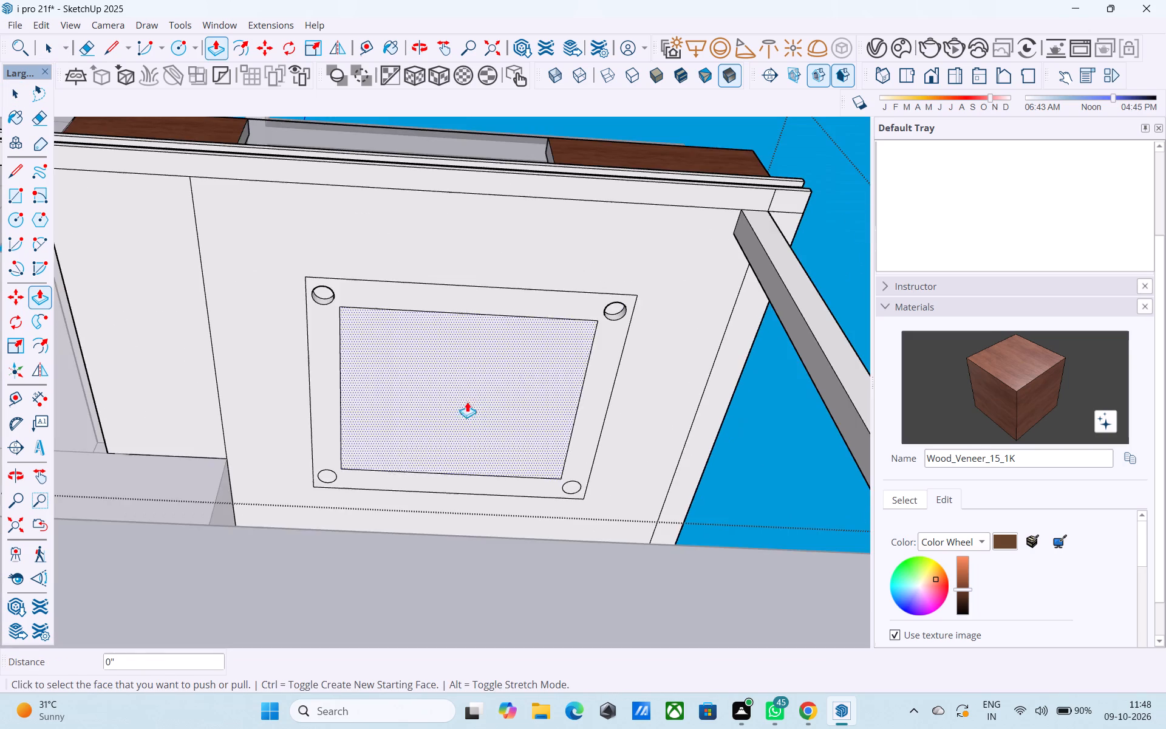
scroll(304, 487, "up", 6)
double_click(358, 471)
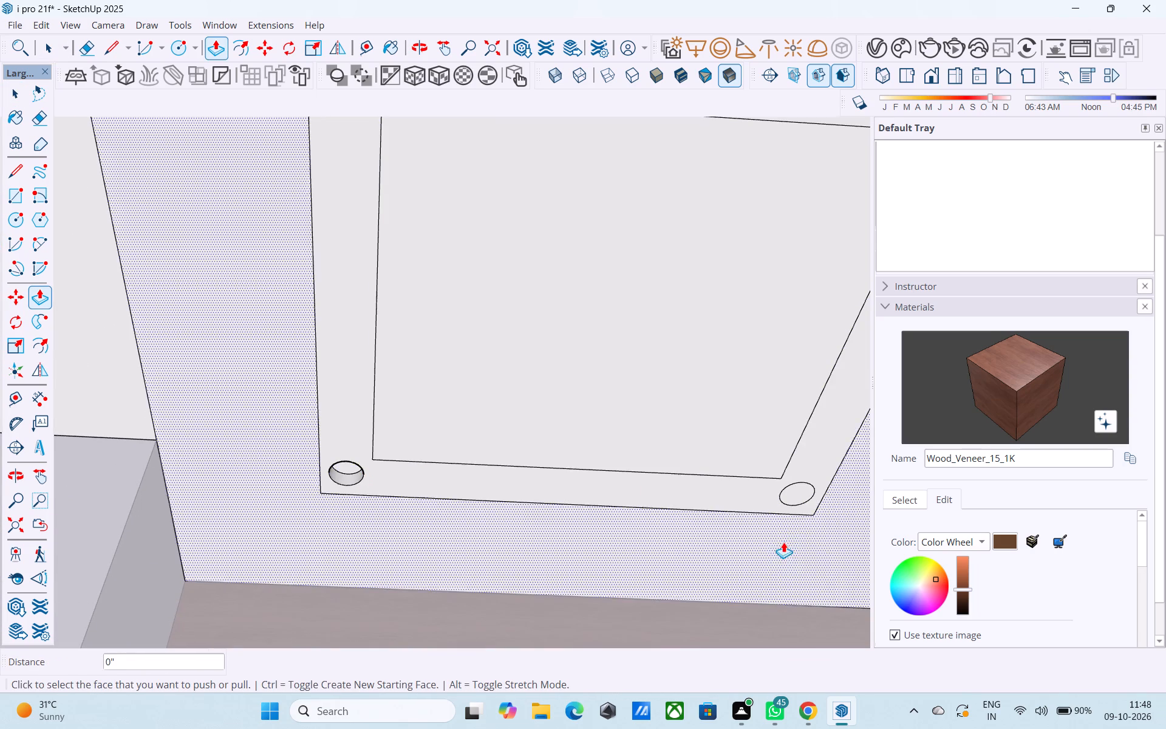
double_click(789, 492)
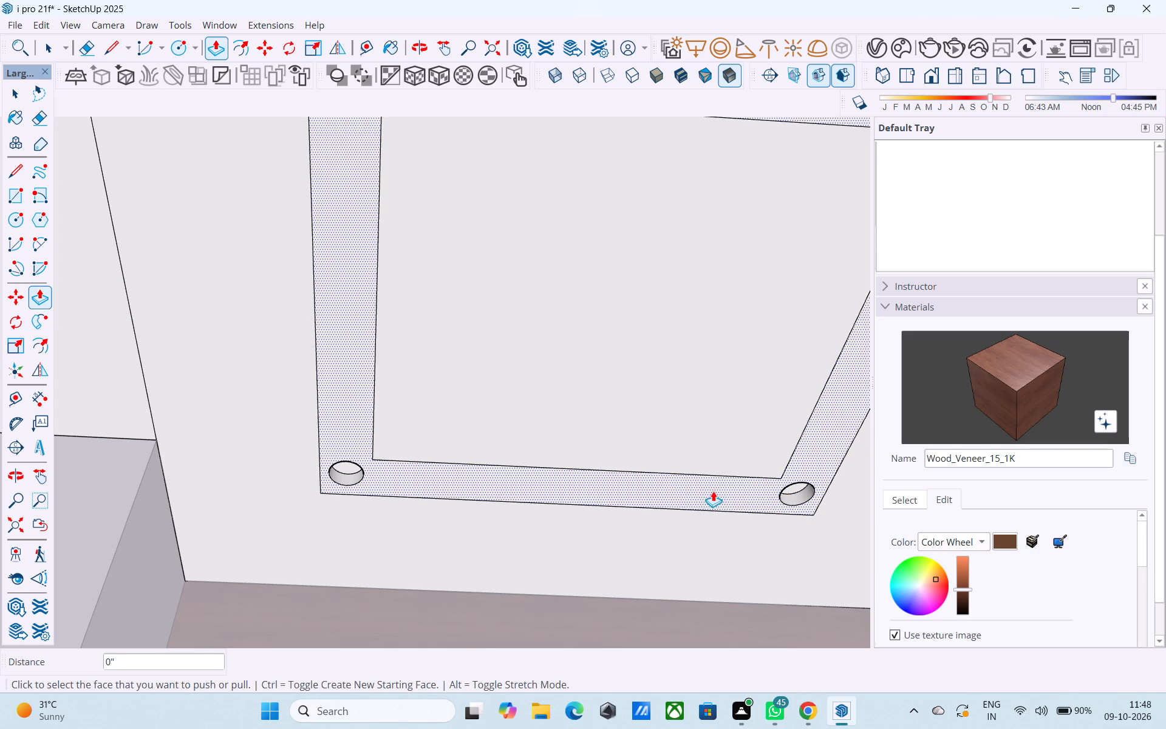
Erase all edges of both four-sided outlines on the porch ceiling, keeping only the four round recesses.
scroll(678, 509, "down", 2)
middle_click_drag(658, 528, 597, 547)
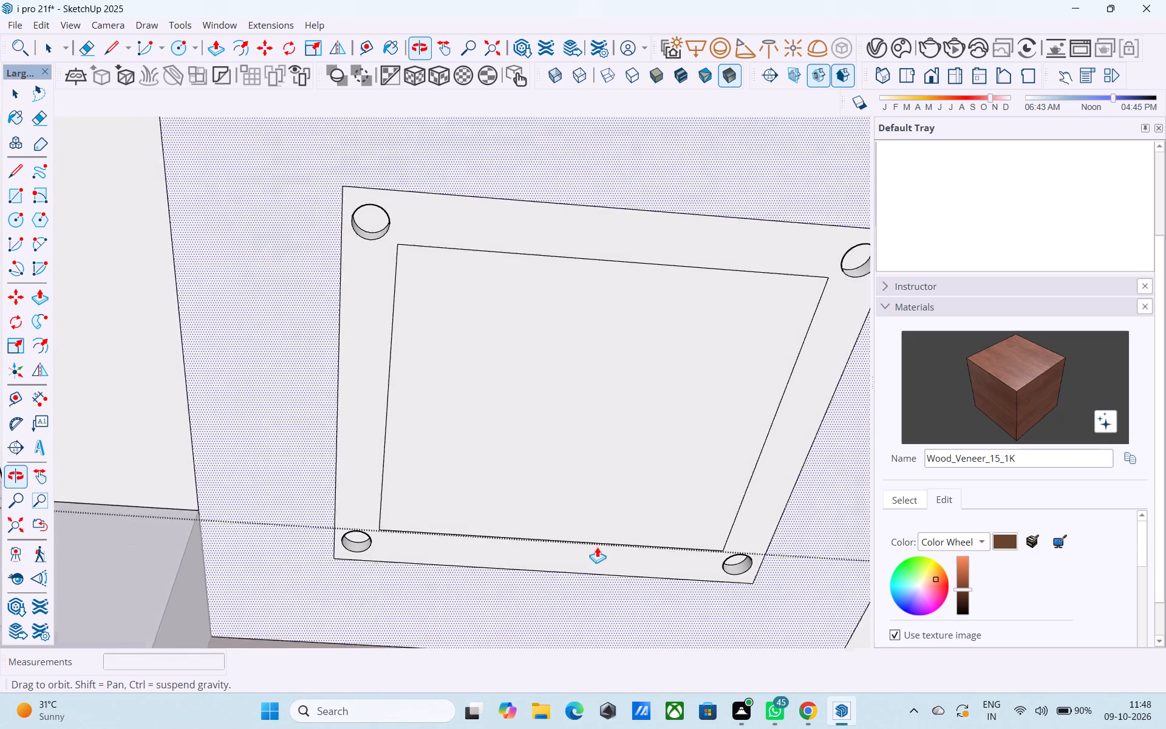
middle_click_drag(597, 547, 614, 552)
middle_click_drag(544, 533, 544, 545)
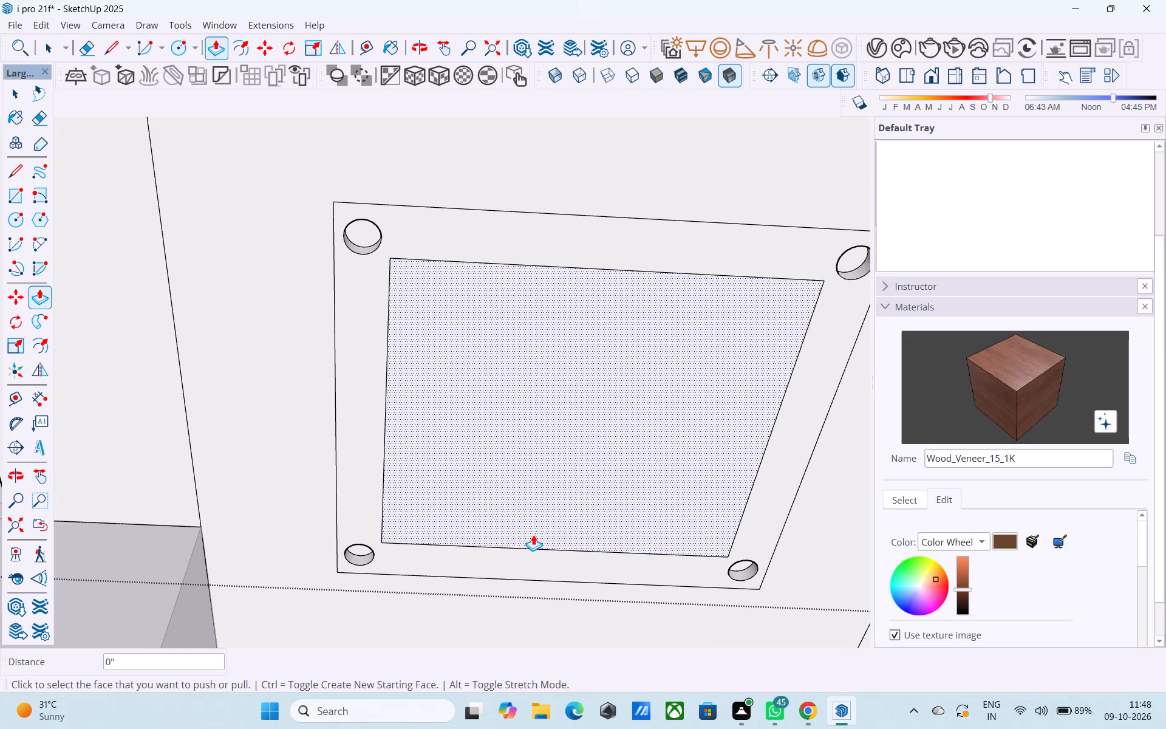
key("space")
key("r")
key("e")
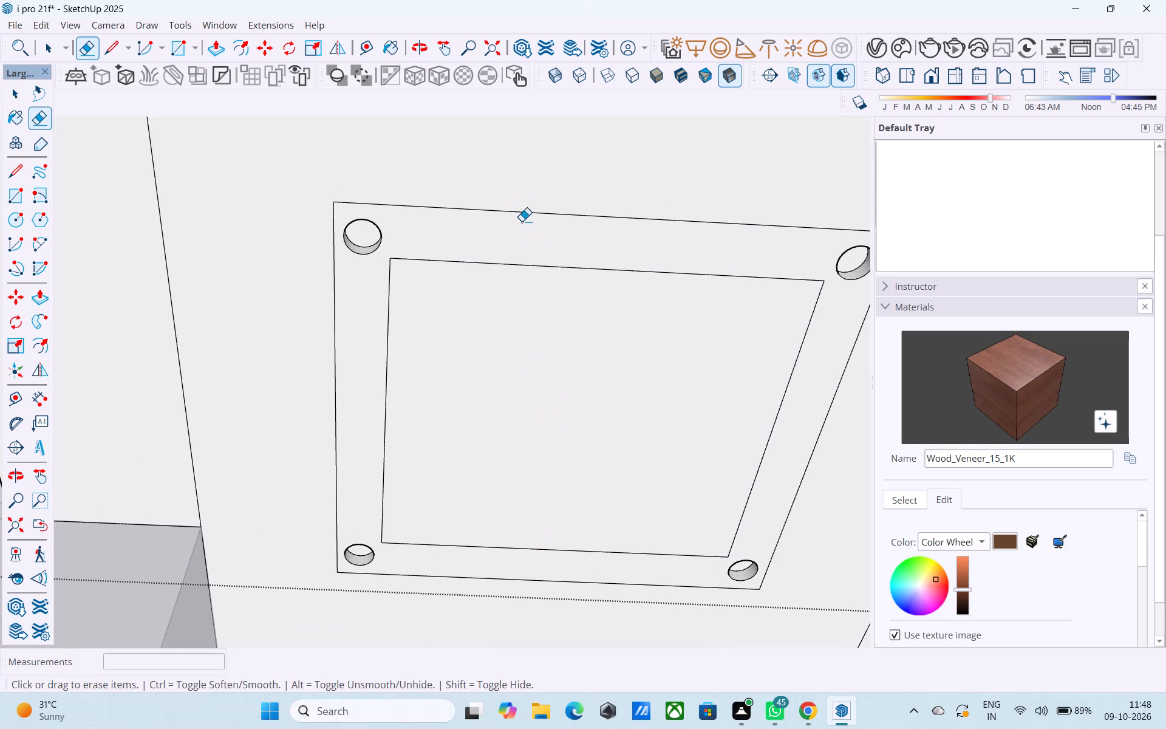
left_click_drag(515, 201, 506, 289)
left_click_drag(415, 410, 279, 412)
left_click_drag(427, 508, 437, 603)
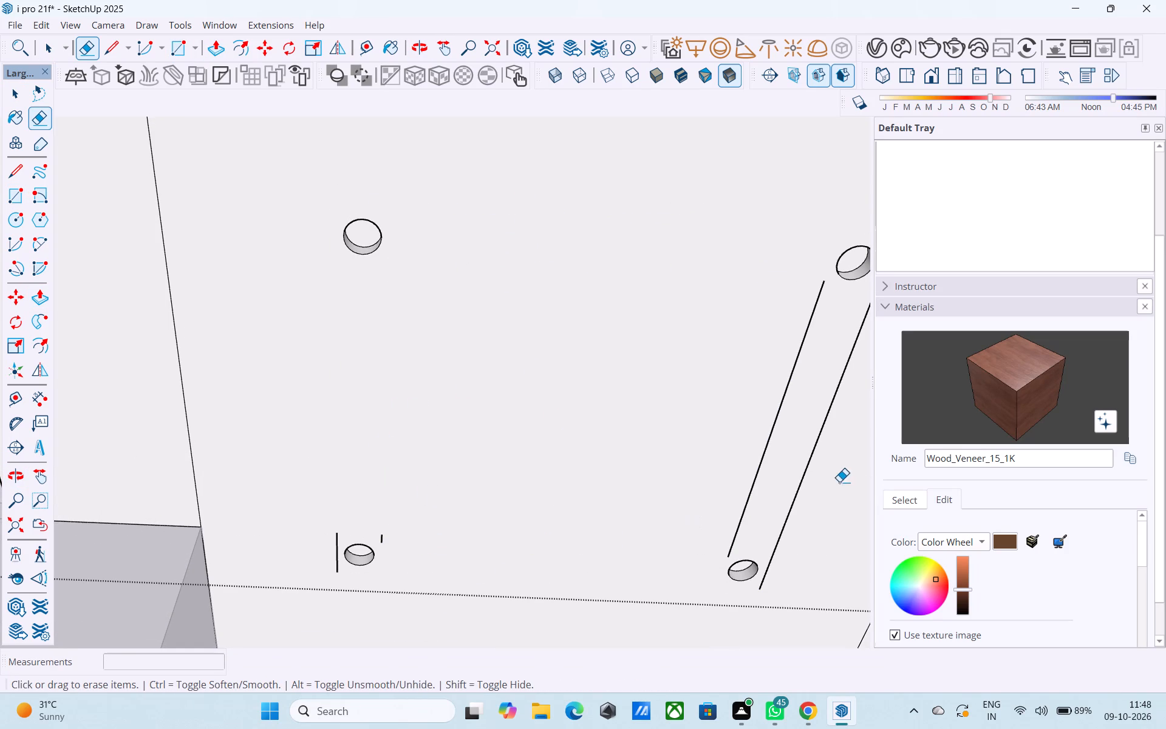
left_click_drag(834, 481, 753, 481)
left_click_drag(346, 542, 334, 536)
left_click(379, 539)
scroll(386, 556, "down", 7)
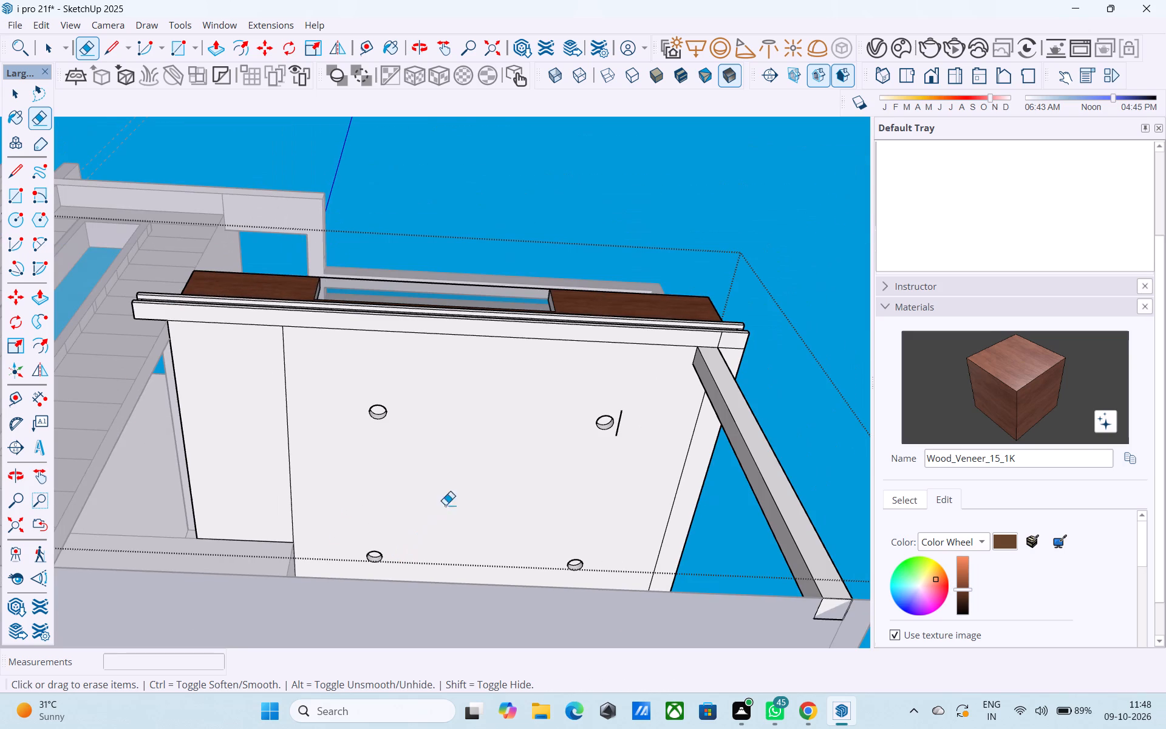
left_click(618, 414)
left_click(621, 416)
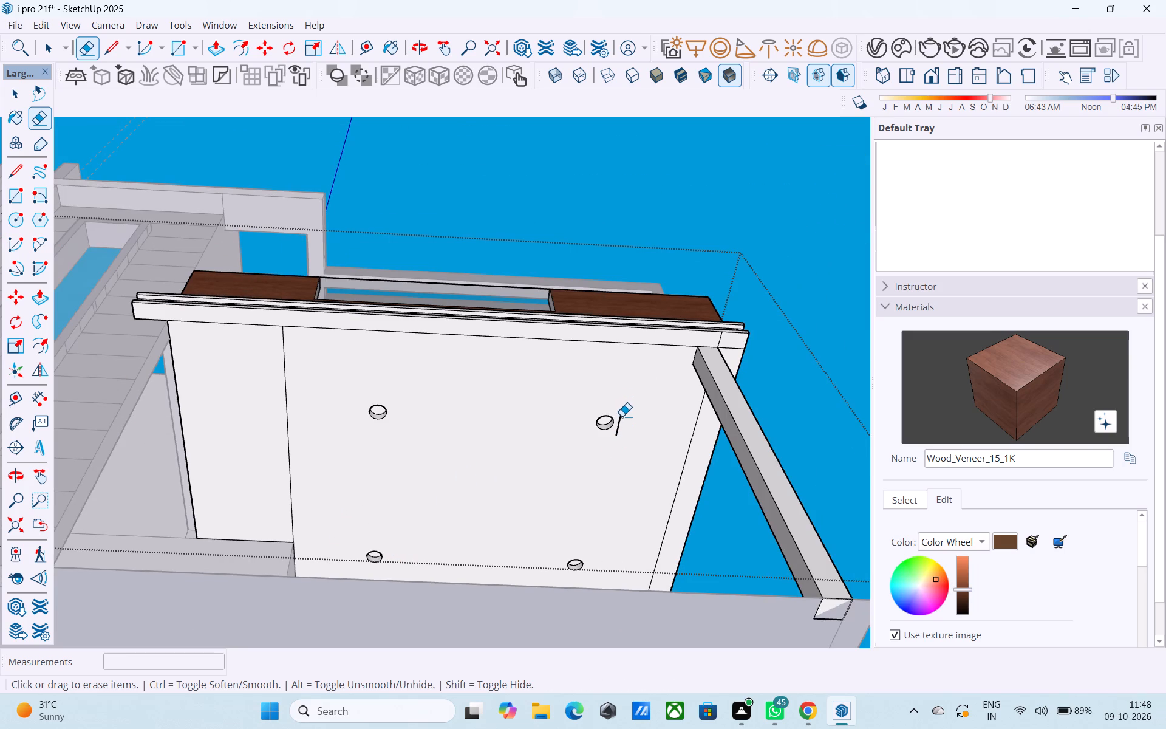
left_click(622, 416)
Offset the porch ceiling face's outline inward by 1'.
key("space")
left_click(513, 397)
key("f")
left_click(517, 414)
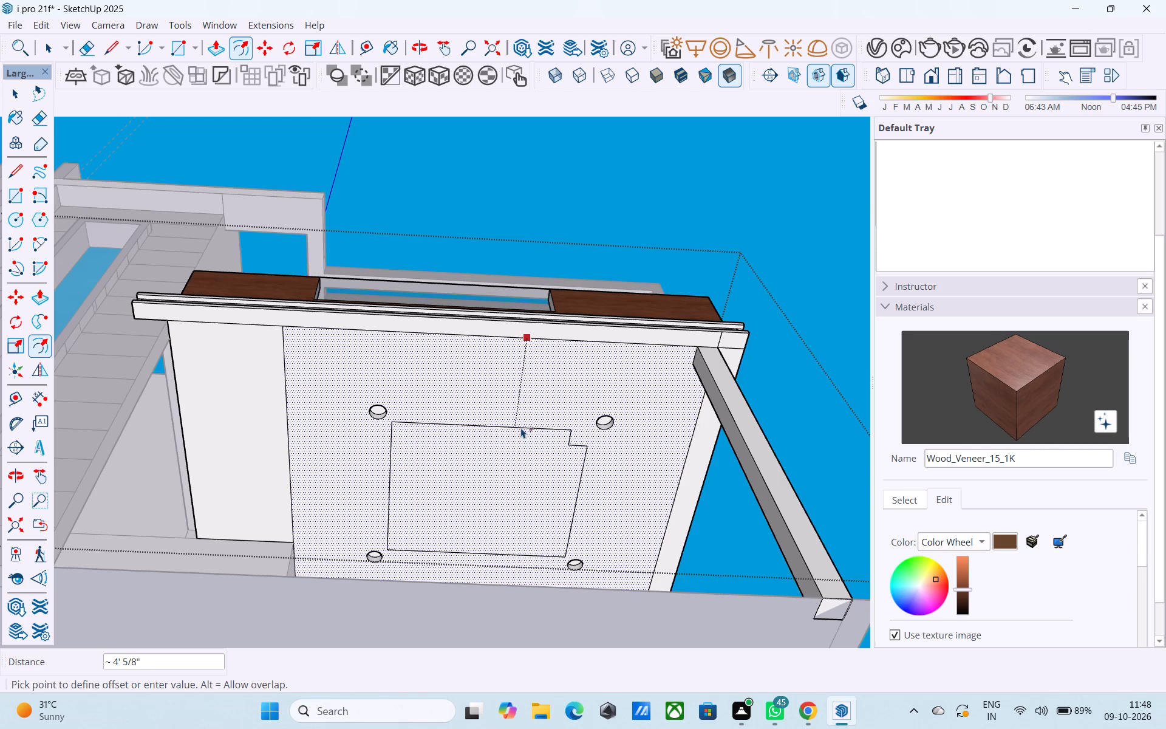
type("1'")
key("Return")
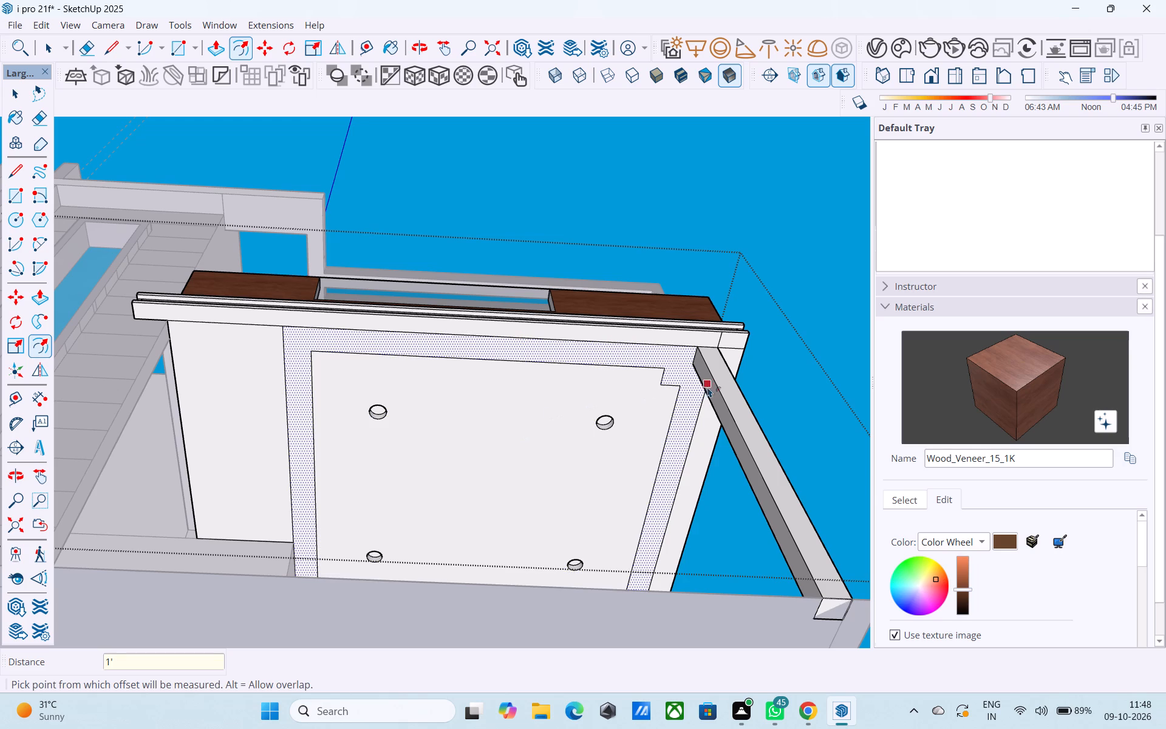
Draw lines extending the new outline's edges across its notch near the column to form a full corner.
key("l")
left_click(680, 393)
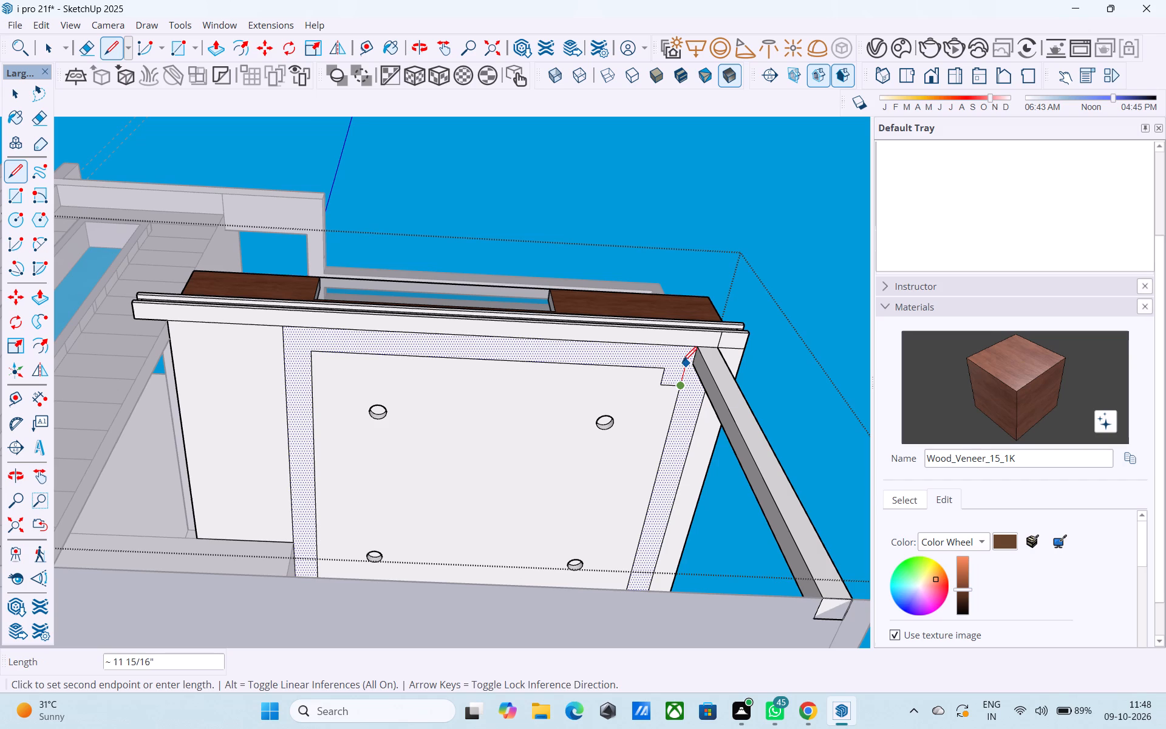
left_click(685, 358)
left_click(663, 373)
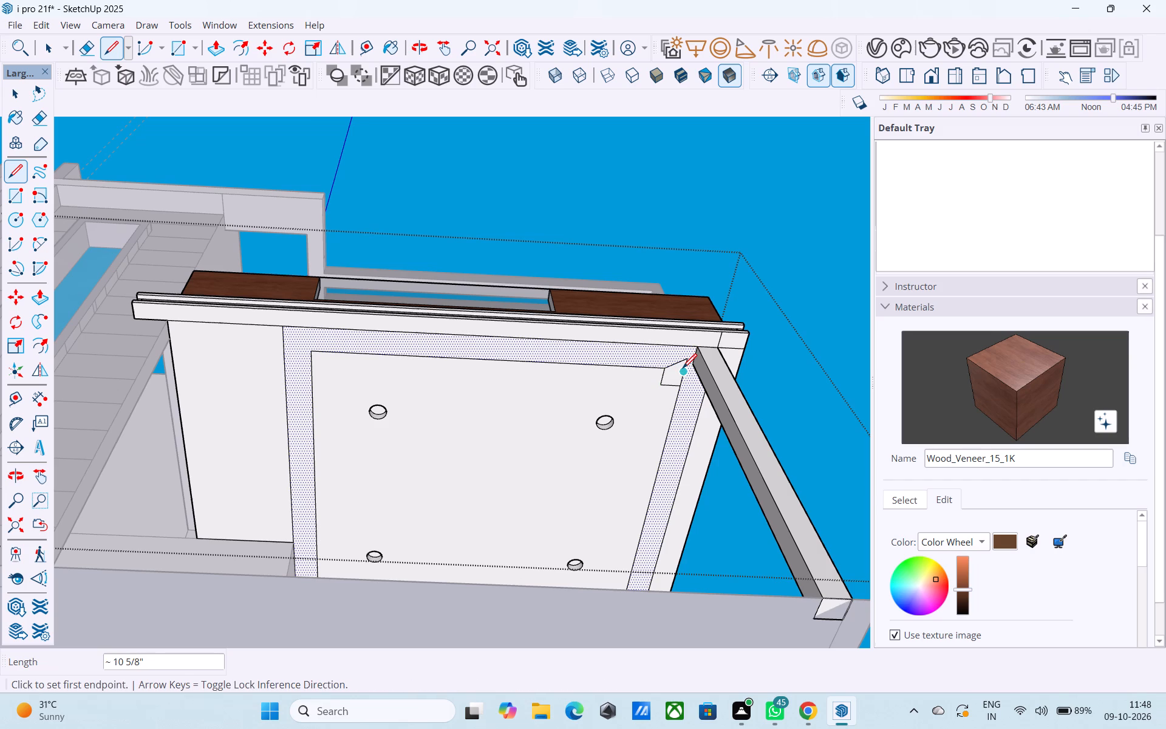
left_click(683, 369)
left_click(671, 371)
scroll(669, 371, "up", 9)
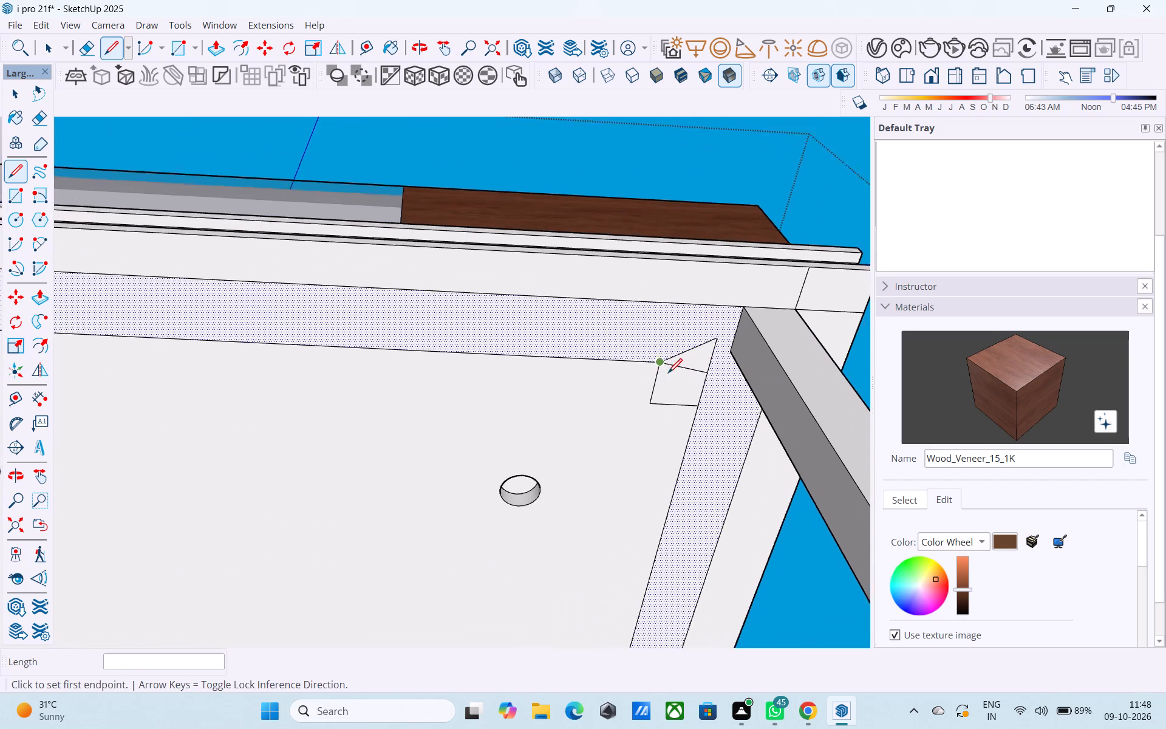
scroll(668, 374, "up", 1)
left_click(663, 365)
left_click(717, 357)
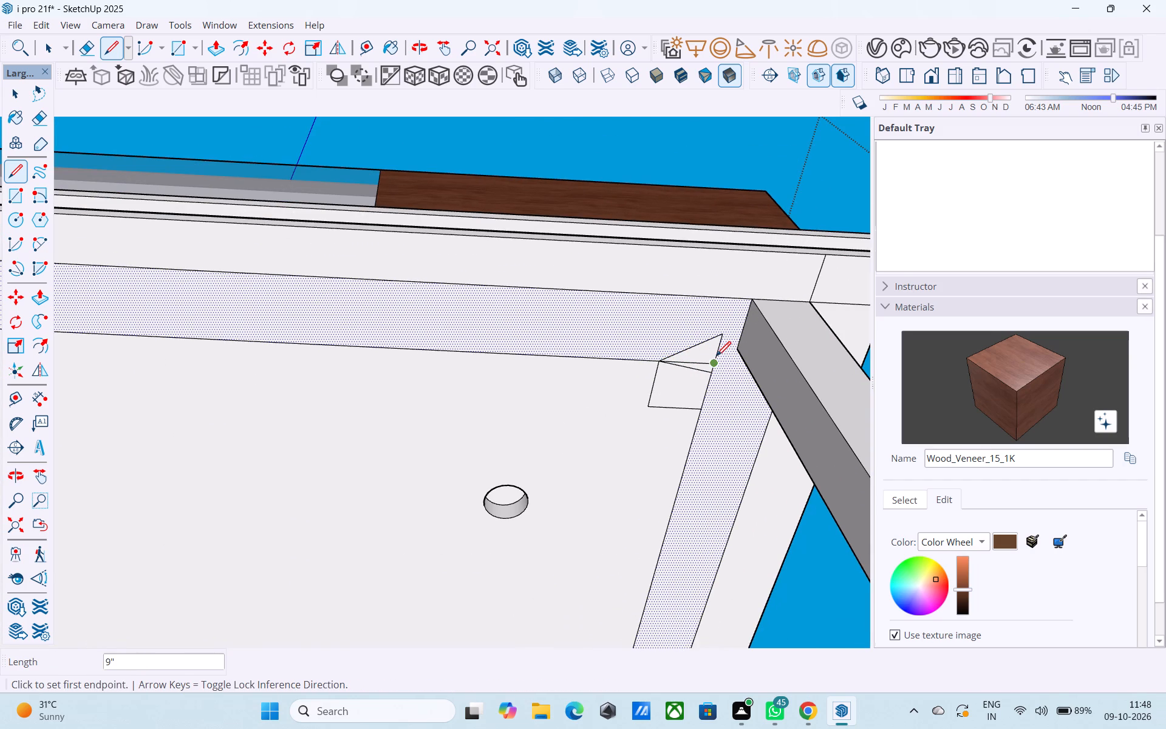
Erase the overshooting lines, the skewed connector and the notch edges, leaving a plain four-sided outline on the ceiling.
key("e")
left_click_drag(719, 349, 691, 334)
left_click_drag(674, 399, 664, 416)
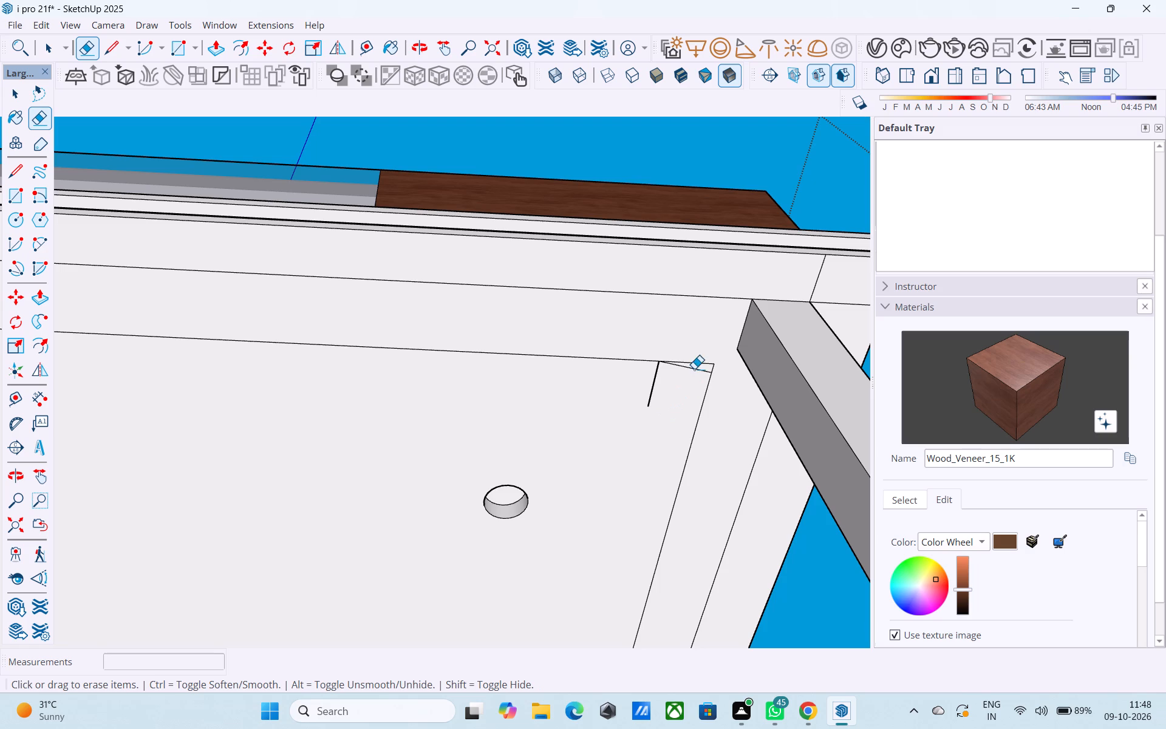
key("ctrl+z")
scroll(690, 383, "up", 3)
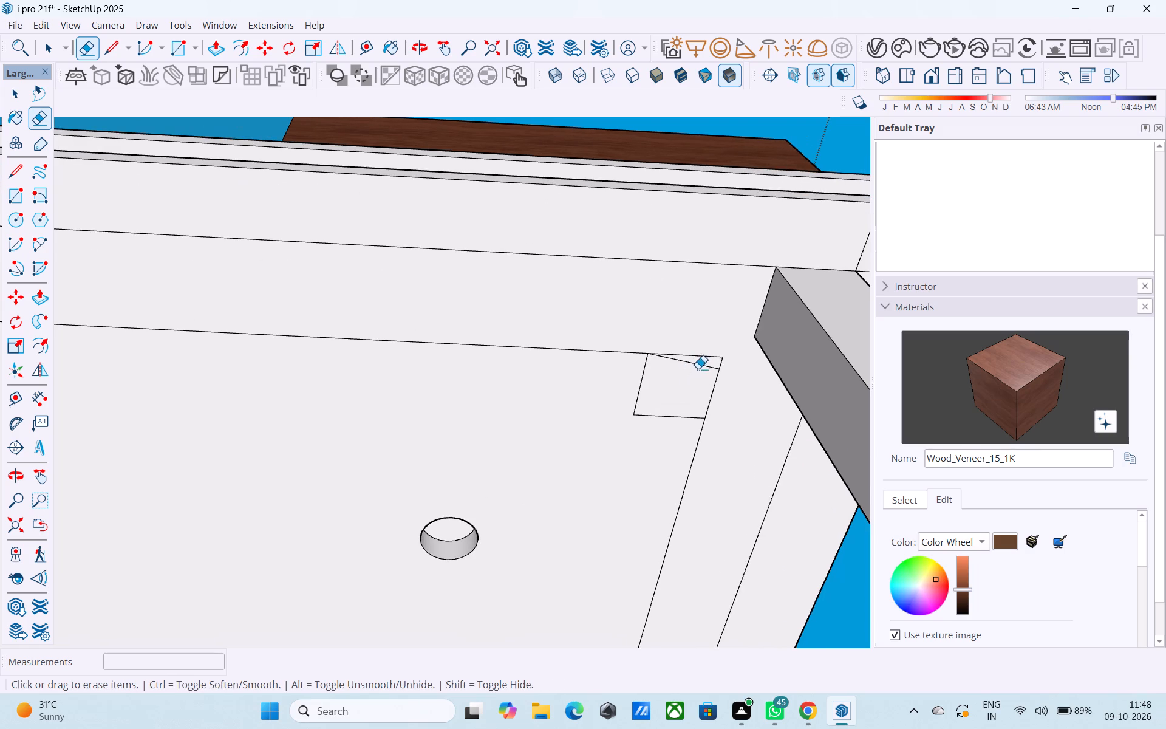
left_click_drag(700, 363, 697, 372)
scroll(694, 395, "down", 15)
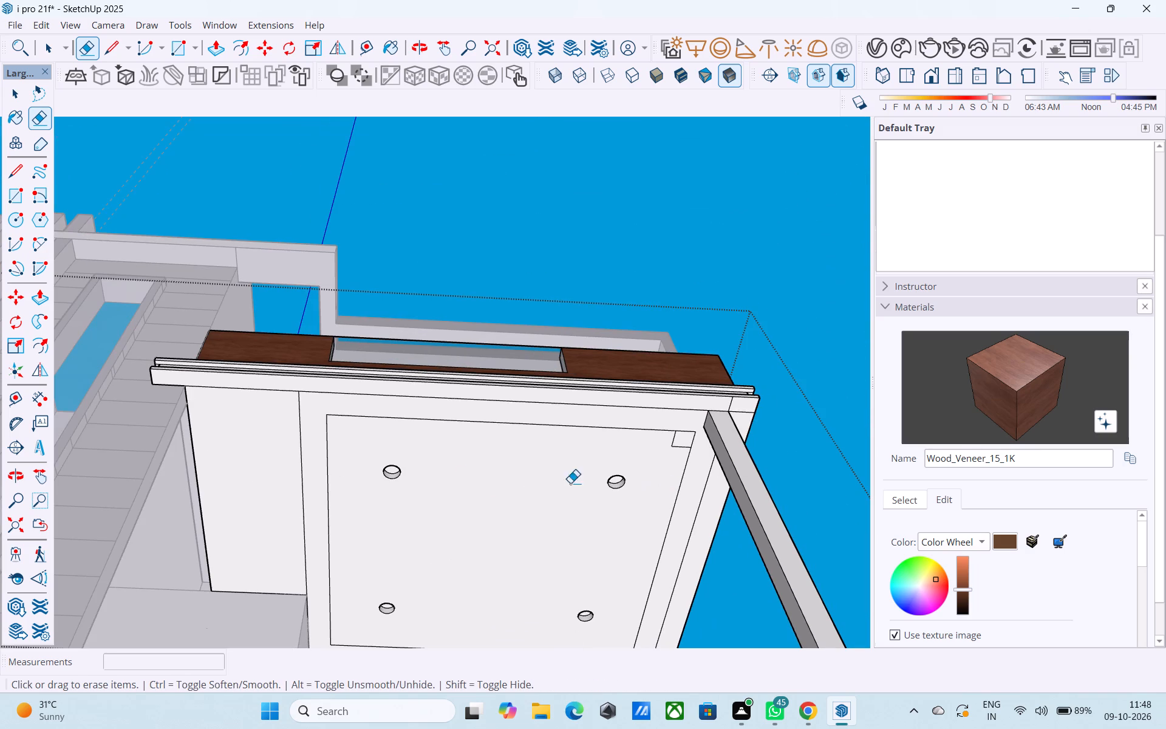
left_click_drag(683, 447, 672, 462)
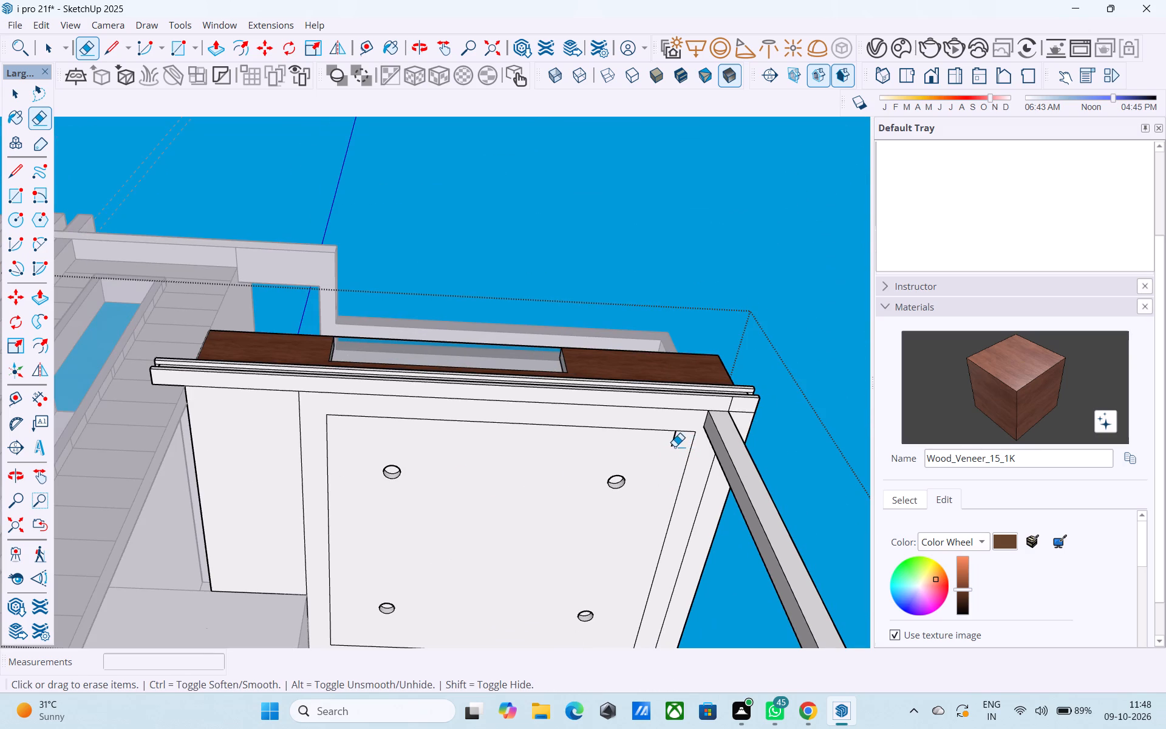
left_click(676, 445)
Offset the inner four-sided outline on the porch ceiling inward by 4" to form a narrow border strip.
key("space")
left_click(576, 464)
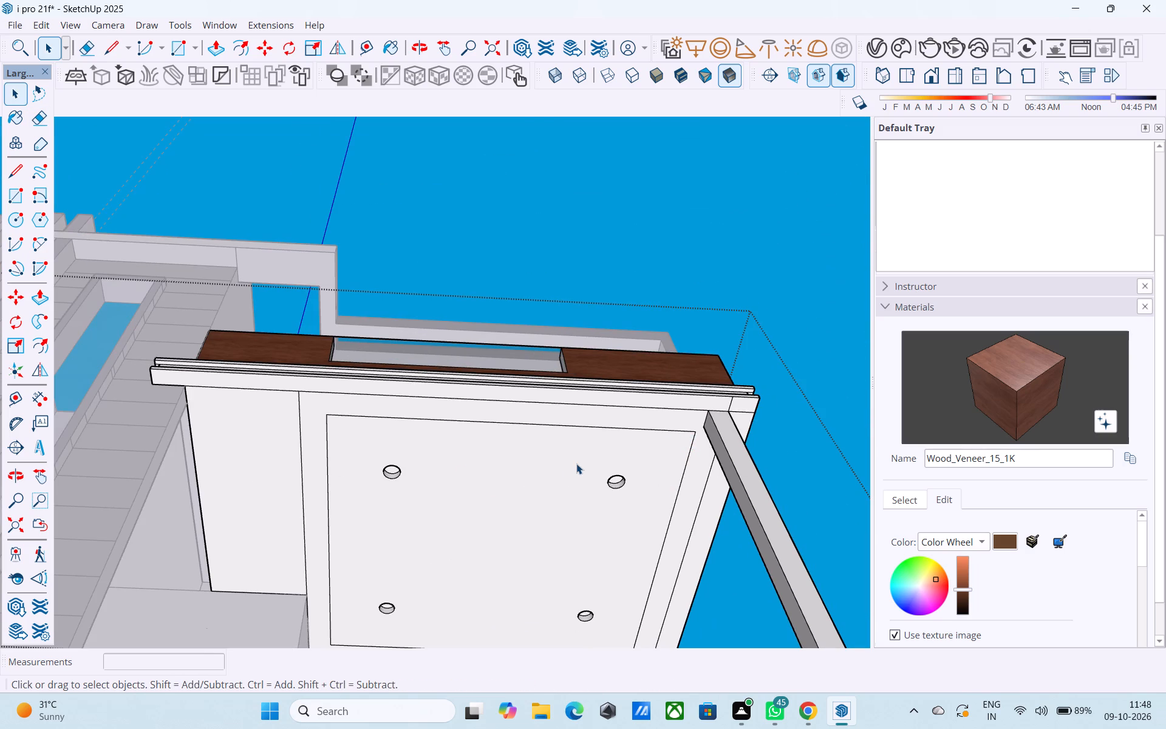
key("f")
left_click(579, 464)
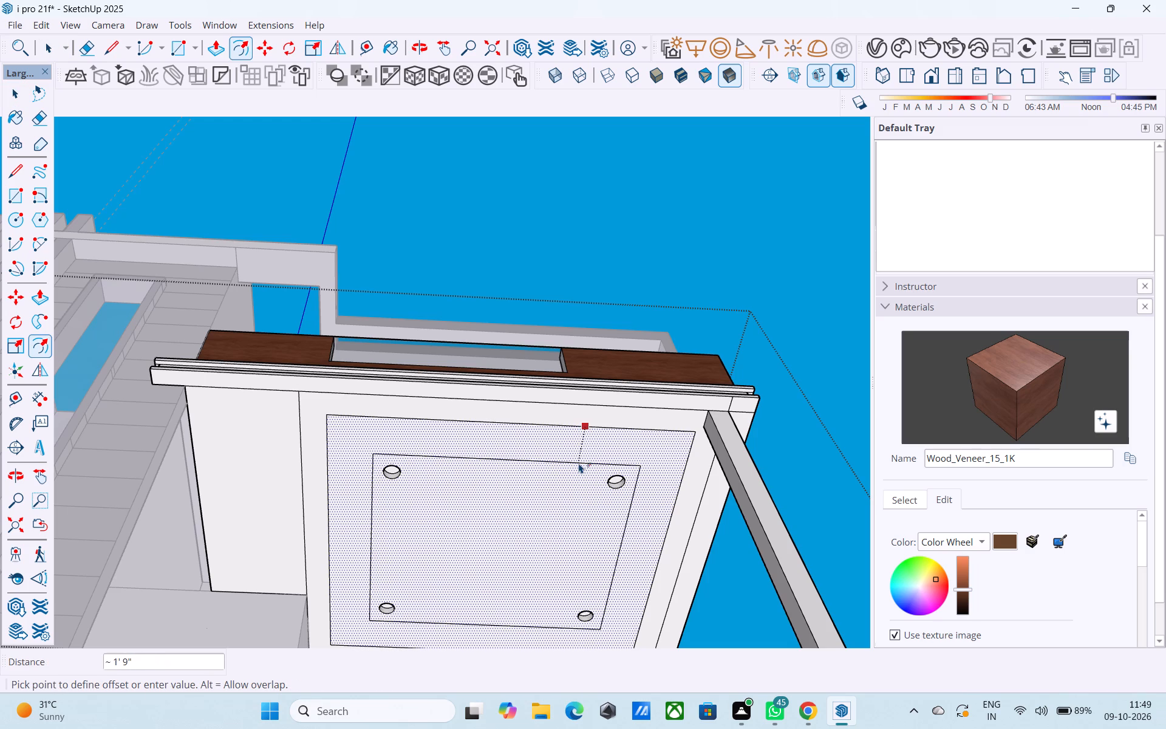
type("4\"")
key("Return")
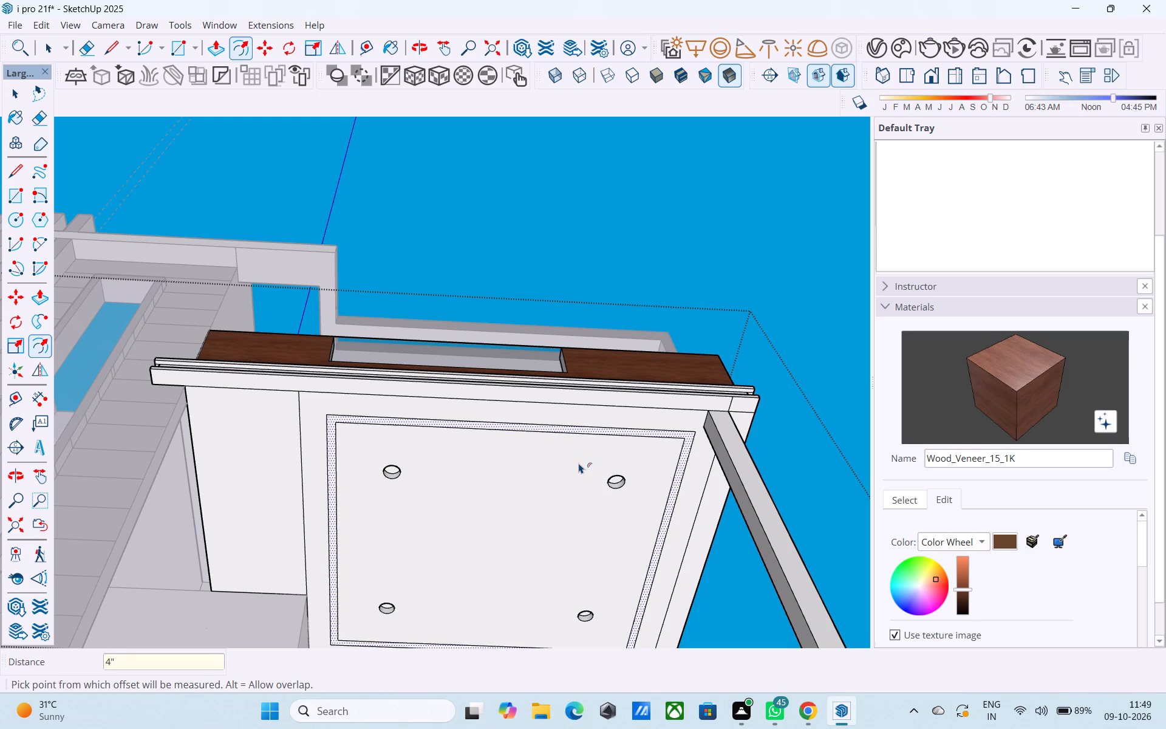
scroll(546, 479, "down", 3)
key("space")
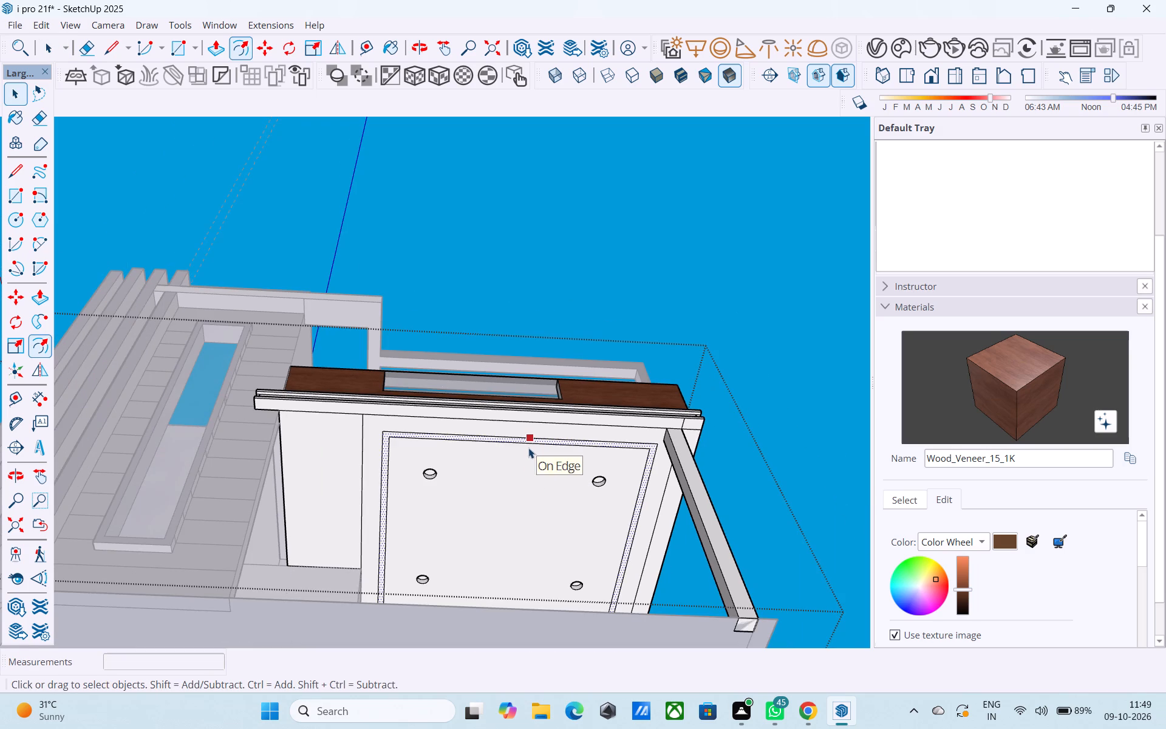
scroll(526, 458, "down", 1)
middle_click_drag(511, 492, 496, 494, "shift")
key("Escape")
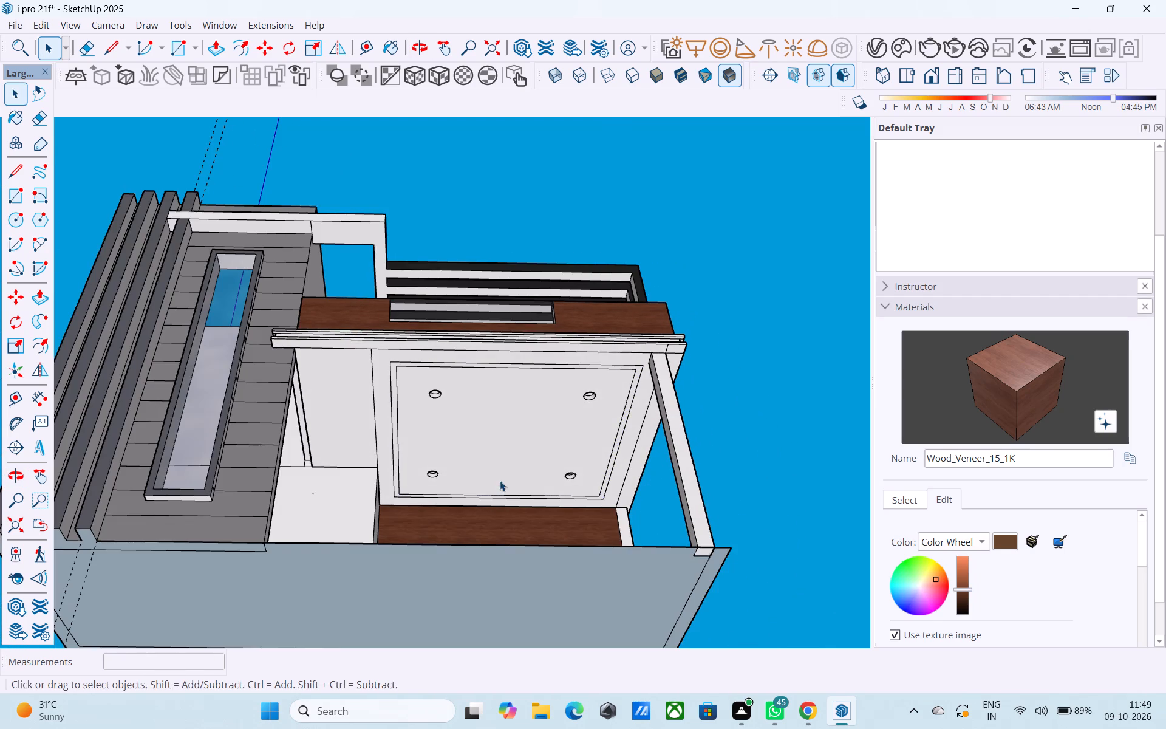
Reopen the porch group and place a V-Ray rectangle light over the ceiling border strip along the tower side, spanning its full length.
middle_click_drag(537, 392, 587, 293)
double_click(501, 379)
middle_click_drag(504, 371, 487, 418)
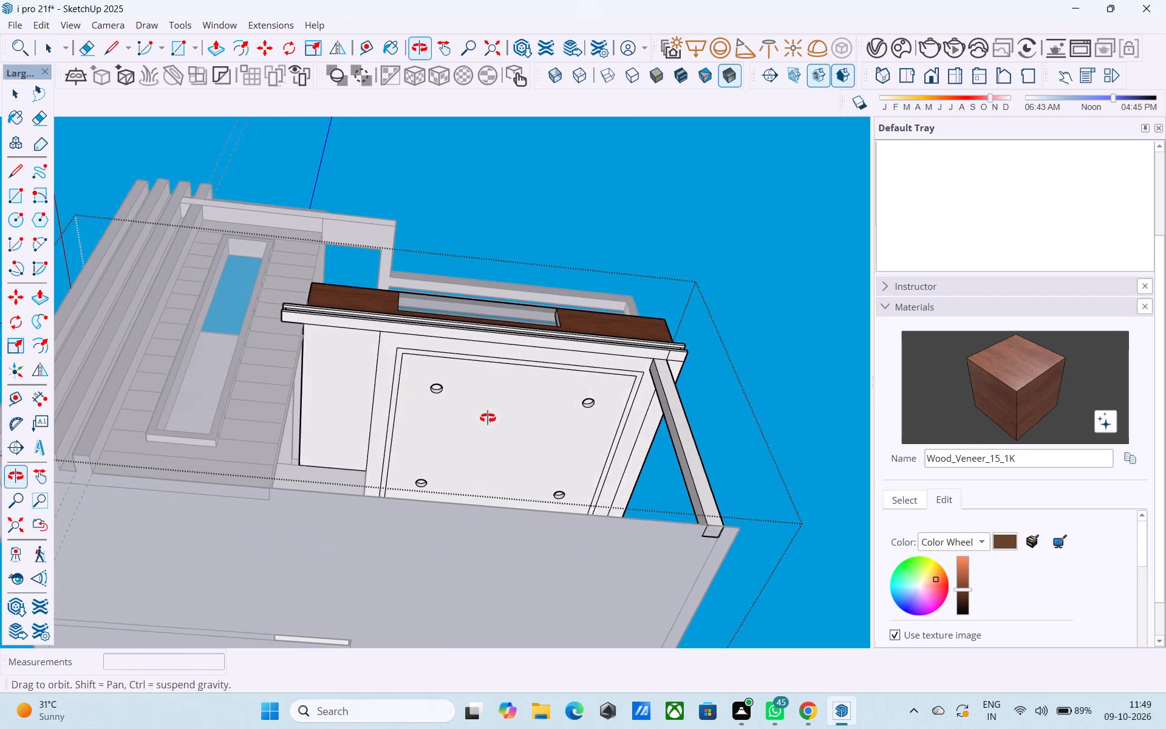
left_click(695, 57)
scroll(398, 381, "up", 3)
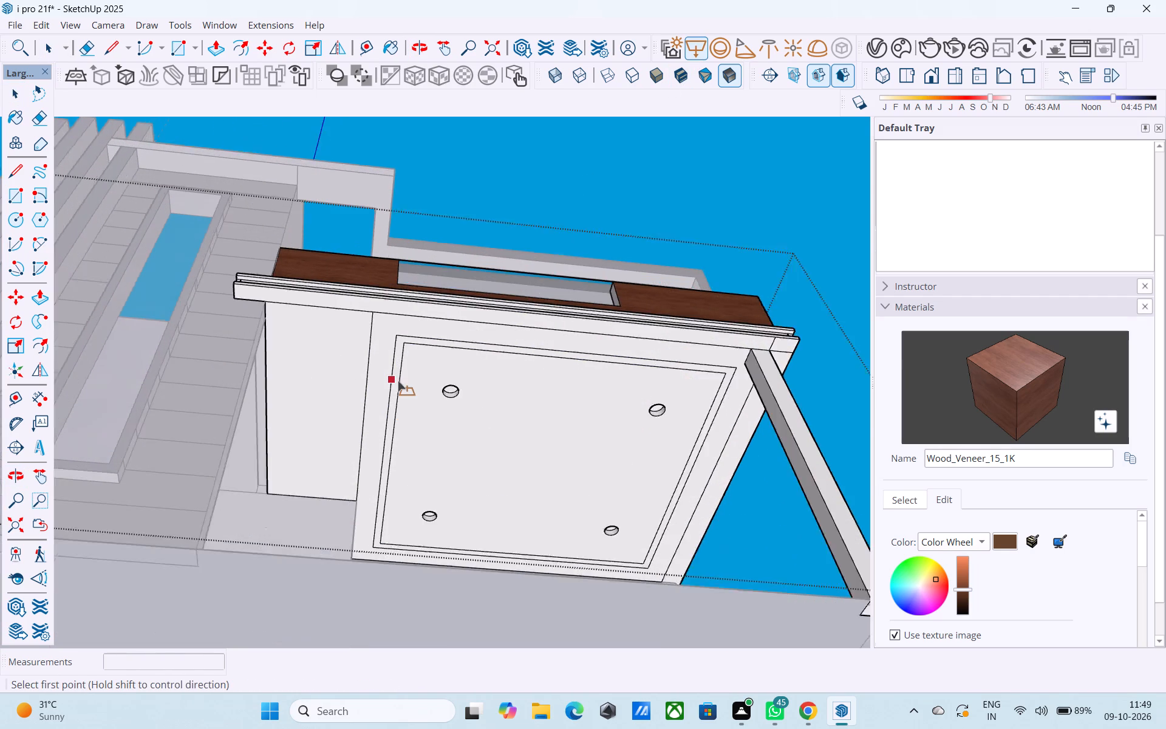
scroll(398, 381, "up", 2)
scroll(393, 328, "up", 3)
left_click(397, 324)
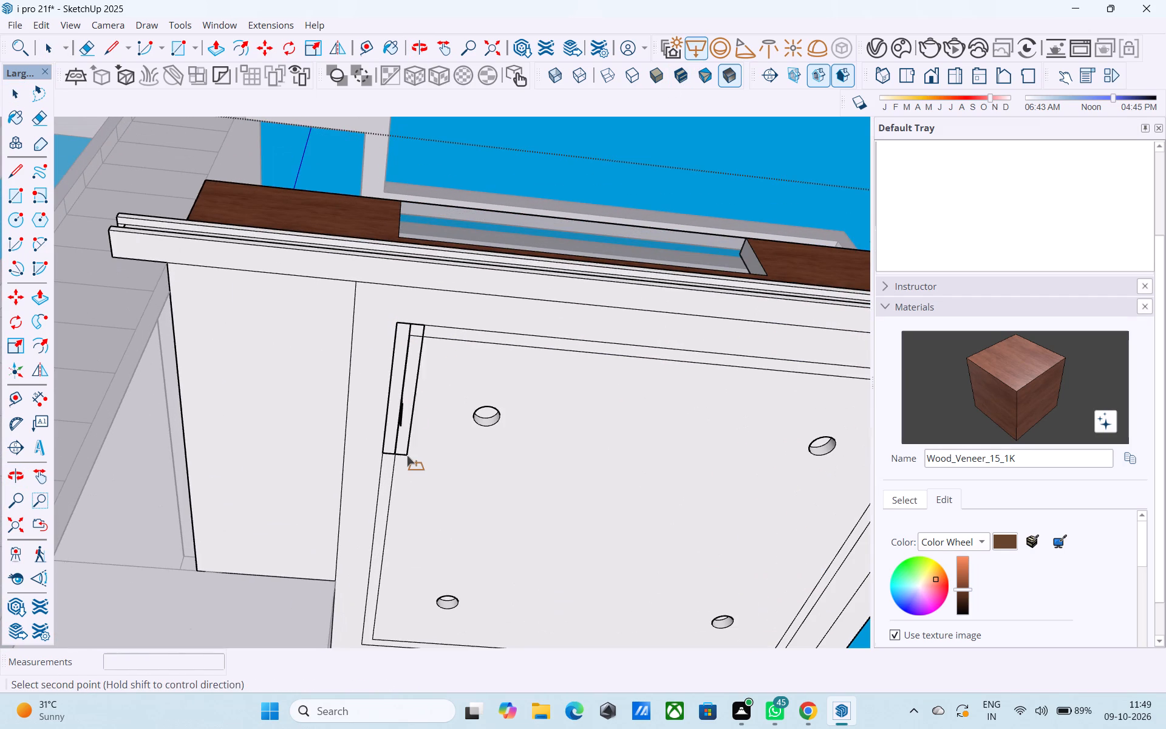
middle_click_drag(405, 459, 404, 429)
scroll(413, 465, "up", 9)
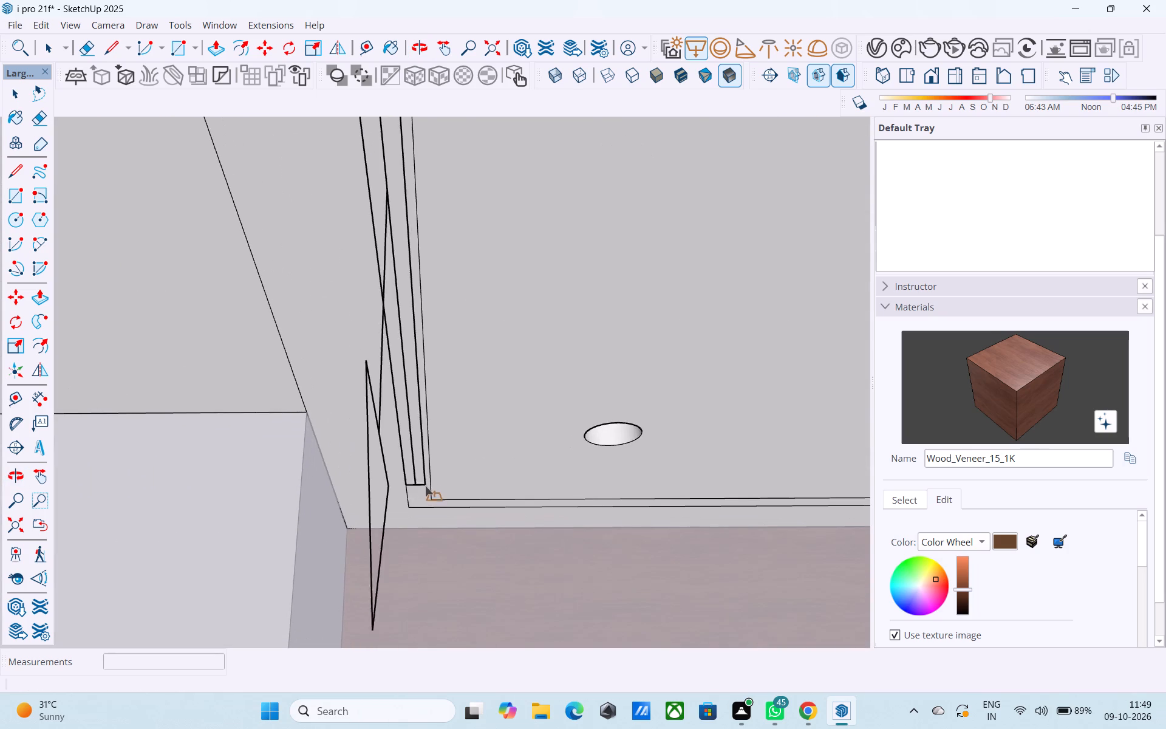
scroll(434, 502, "up", 5)
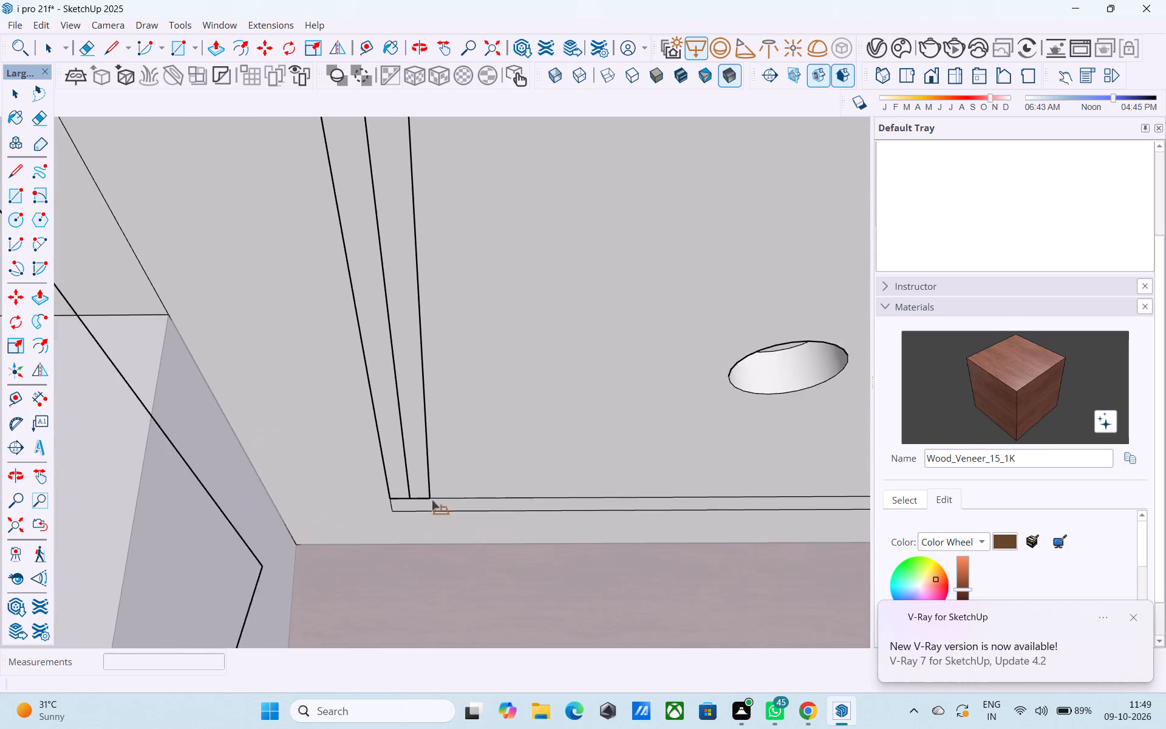
scroll(432, 500, "up", 6)
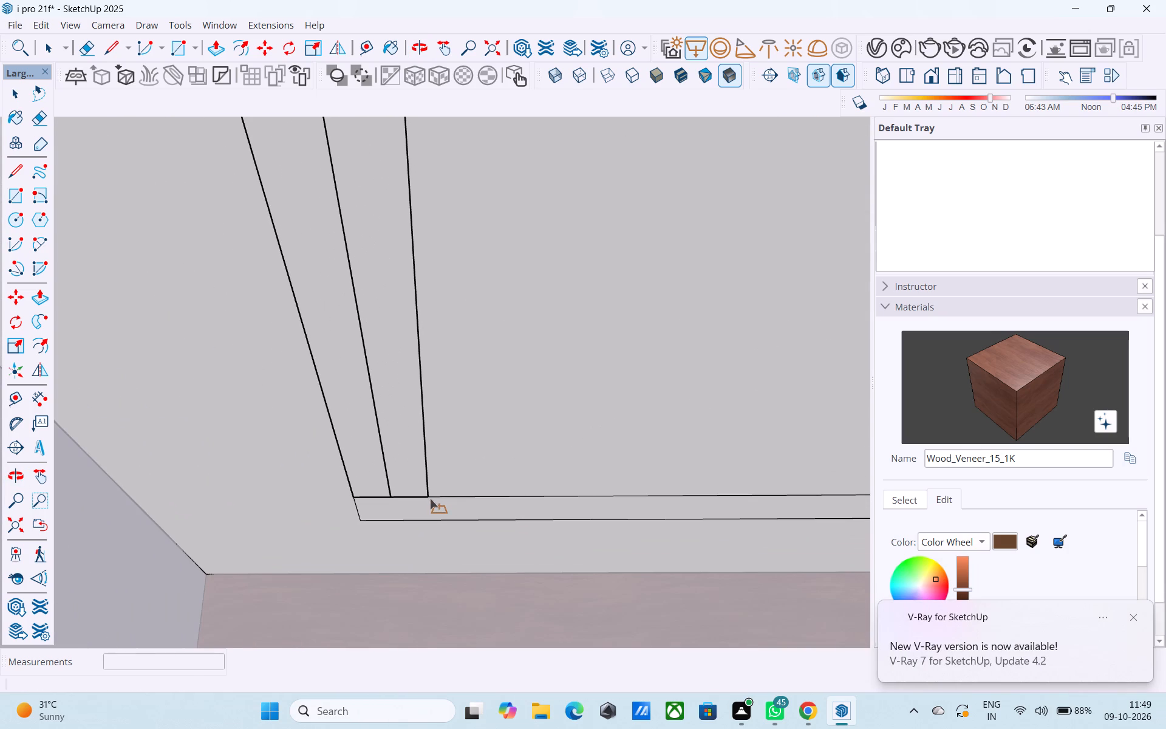
left_click(430, 499)
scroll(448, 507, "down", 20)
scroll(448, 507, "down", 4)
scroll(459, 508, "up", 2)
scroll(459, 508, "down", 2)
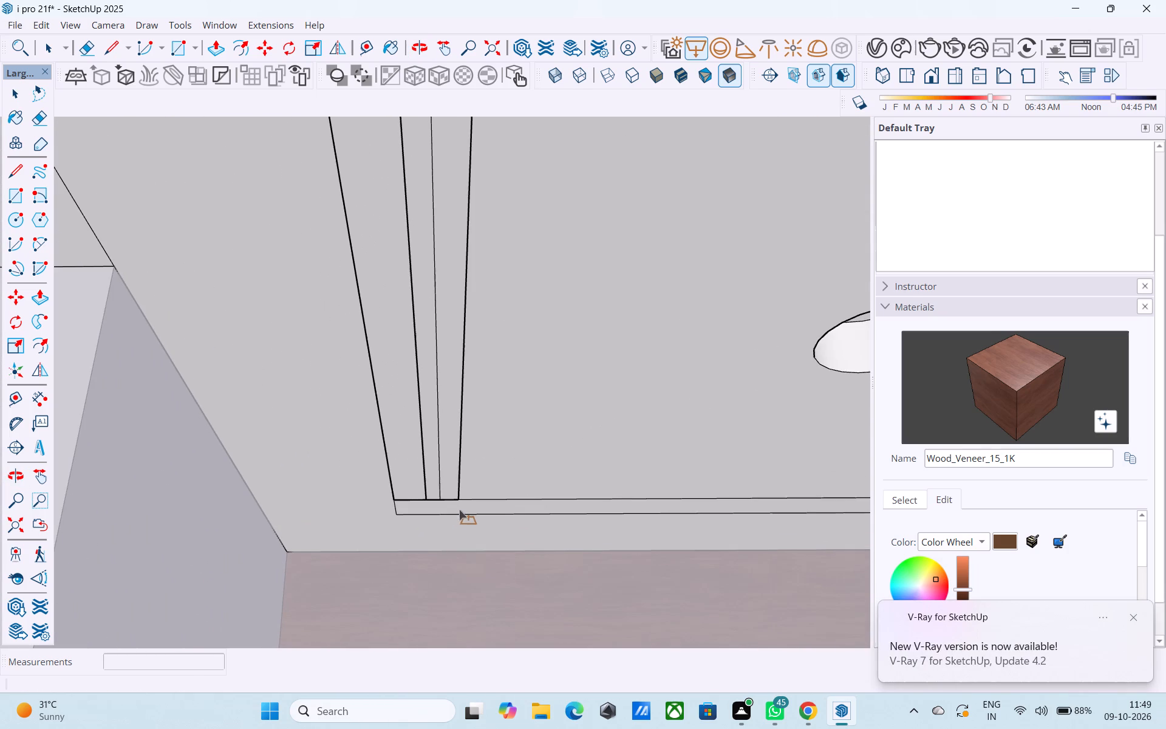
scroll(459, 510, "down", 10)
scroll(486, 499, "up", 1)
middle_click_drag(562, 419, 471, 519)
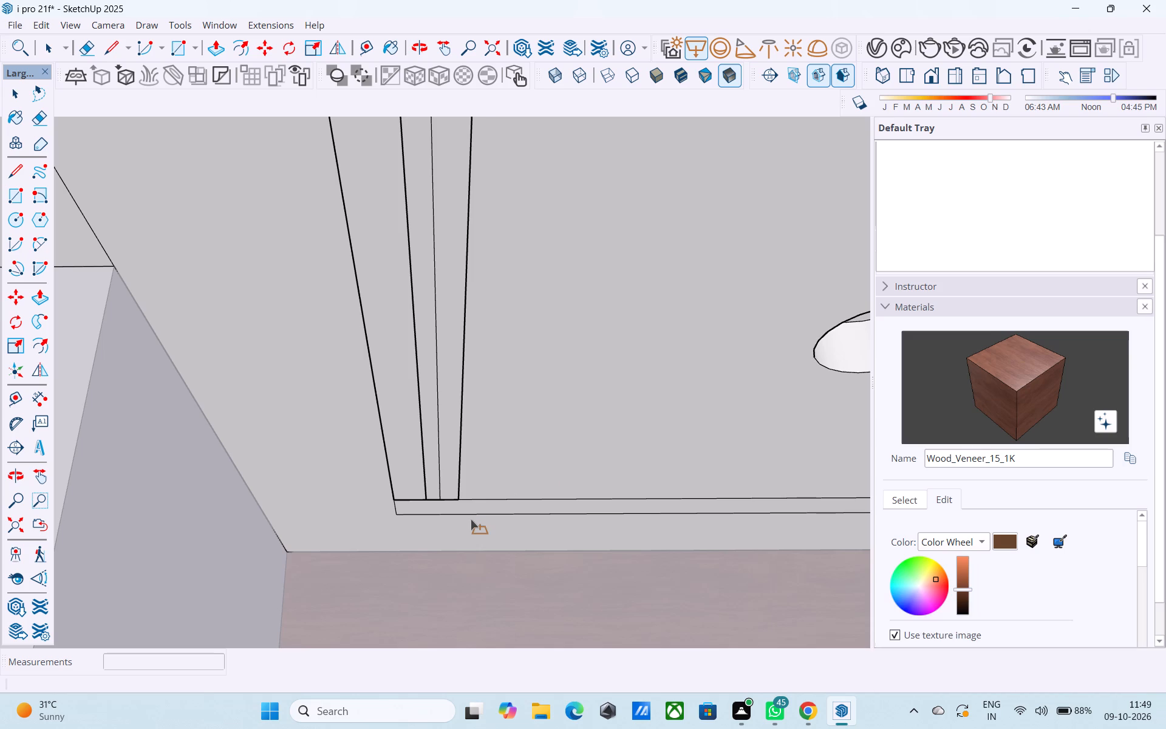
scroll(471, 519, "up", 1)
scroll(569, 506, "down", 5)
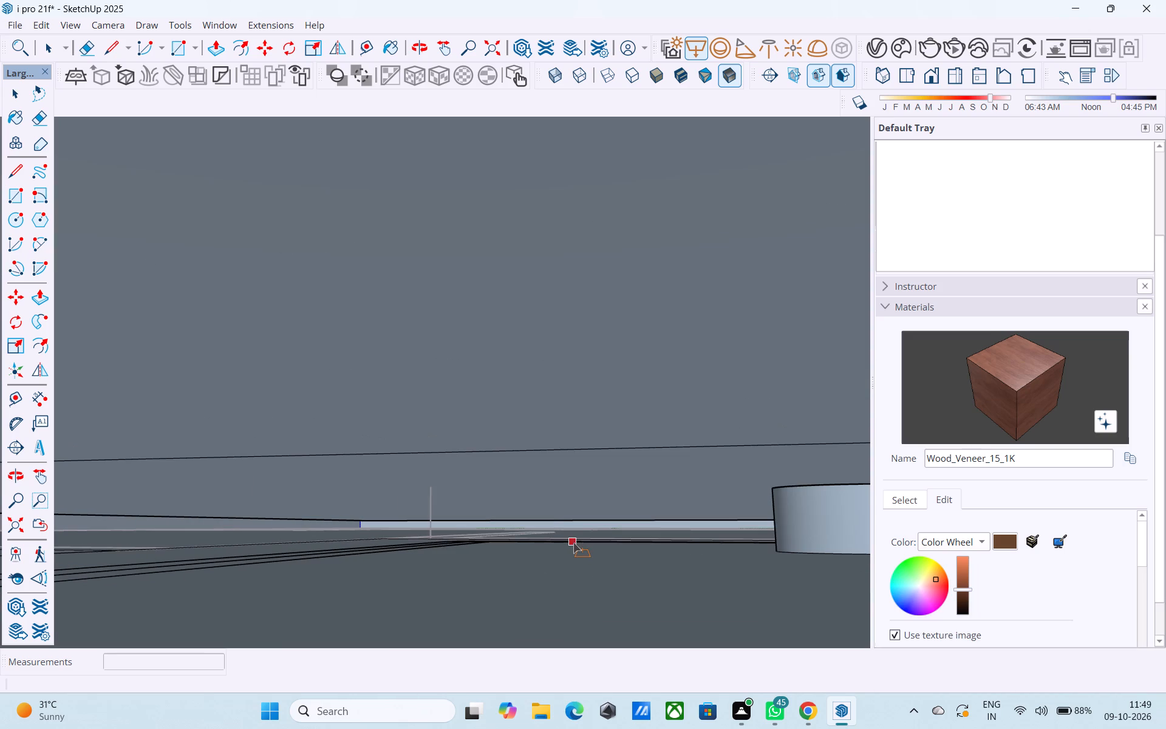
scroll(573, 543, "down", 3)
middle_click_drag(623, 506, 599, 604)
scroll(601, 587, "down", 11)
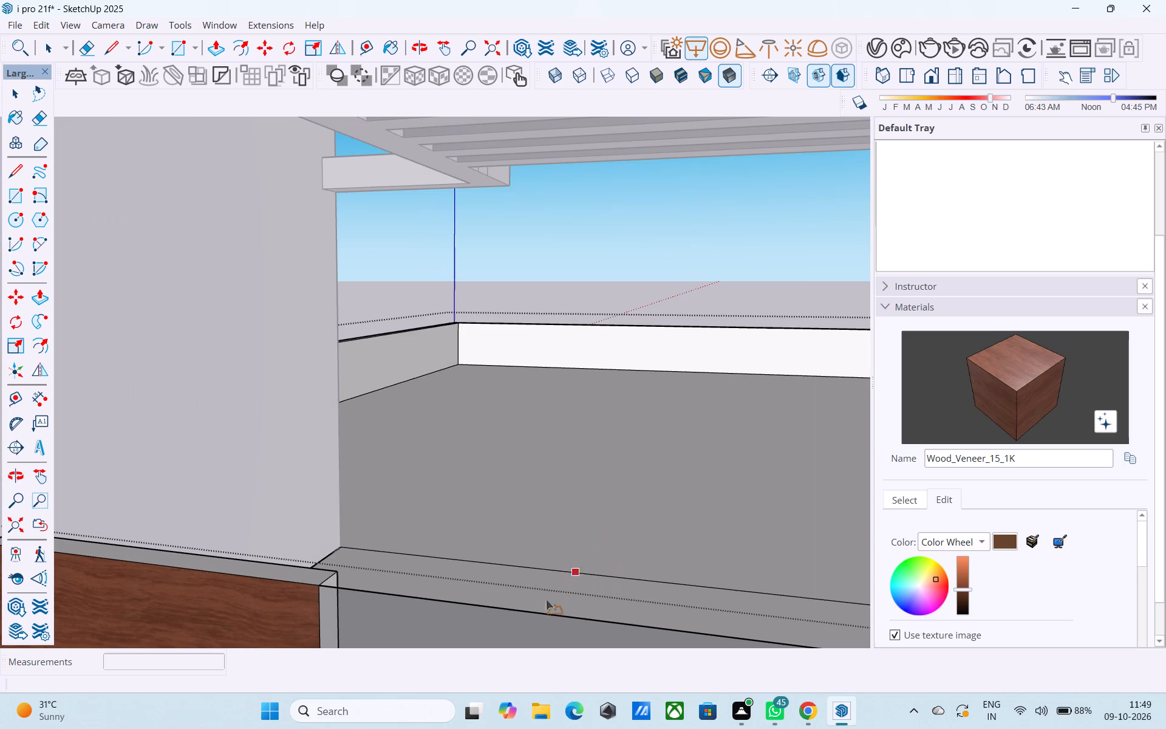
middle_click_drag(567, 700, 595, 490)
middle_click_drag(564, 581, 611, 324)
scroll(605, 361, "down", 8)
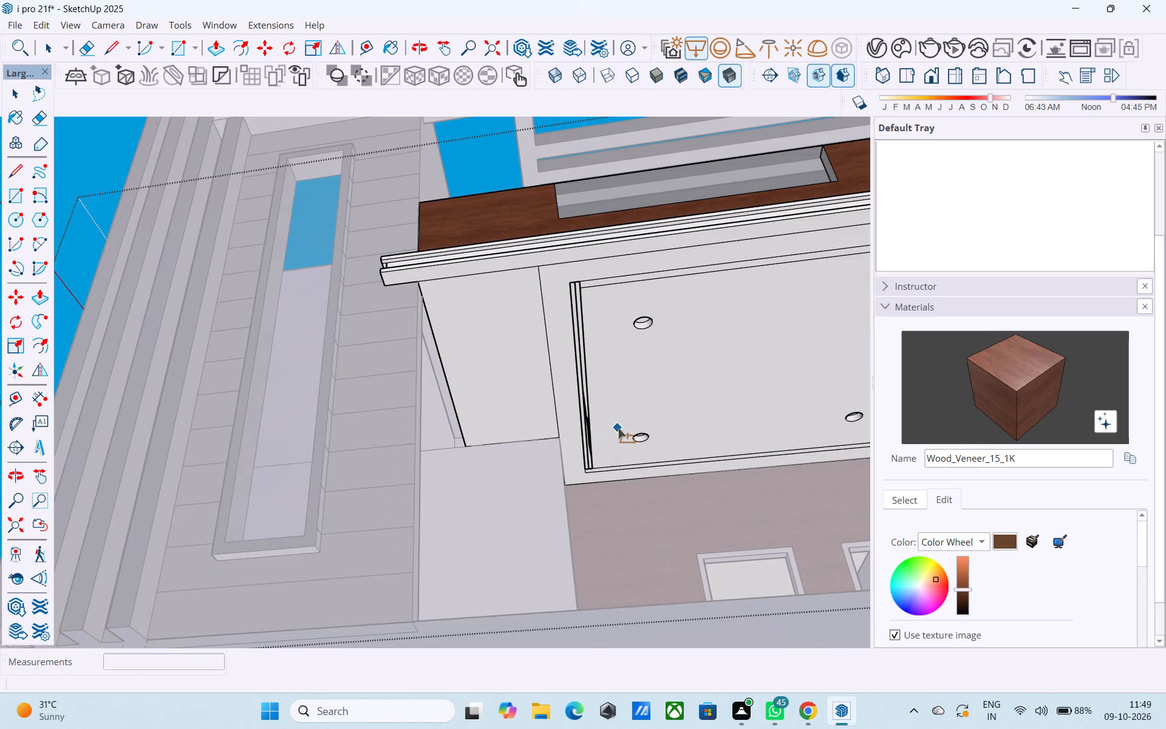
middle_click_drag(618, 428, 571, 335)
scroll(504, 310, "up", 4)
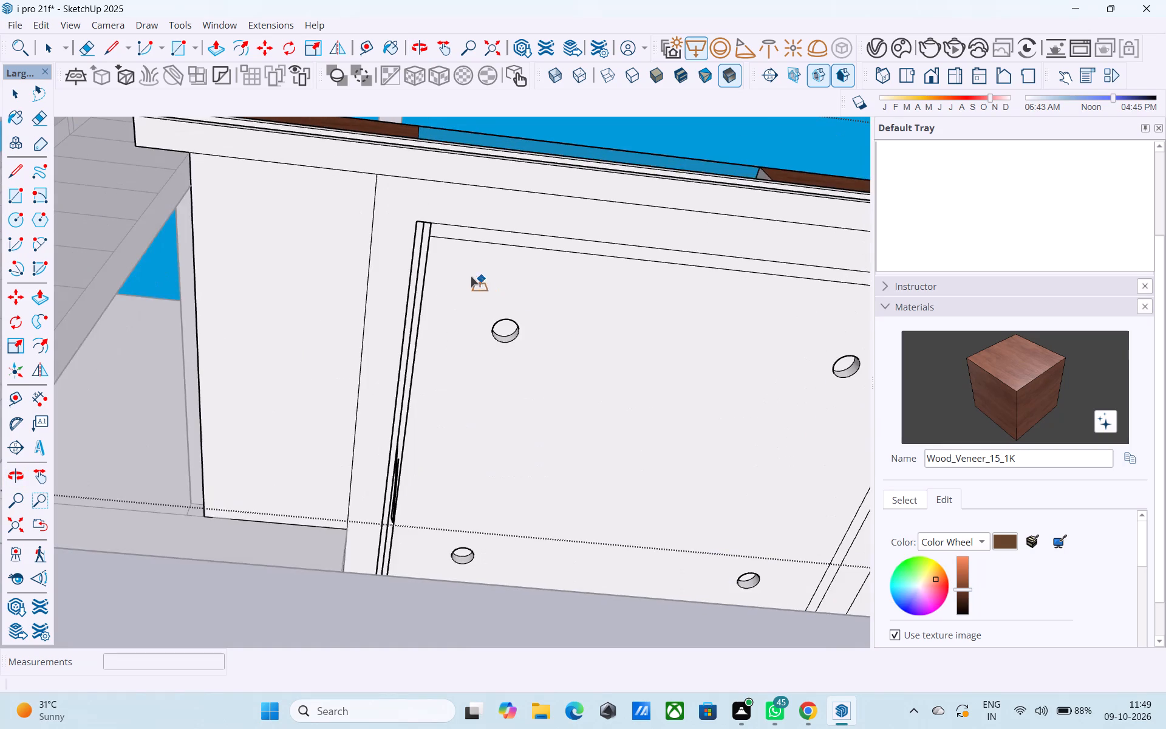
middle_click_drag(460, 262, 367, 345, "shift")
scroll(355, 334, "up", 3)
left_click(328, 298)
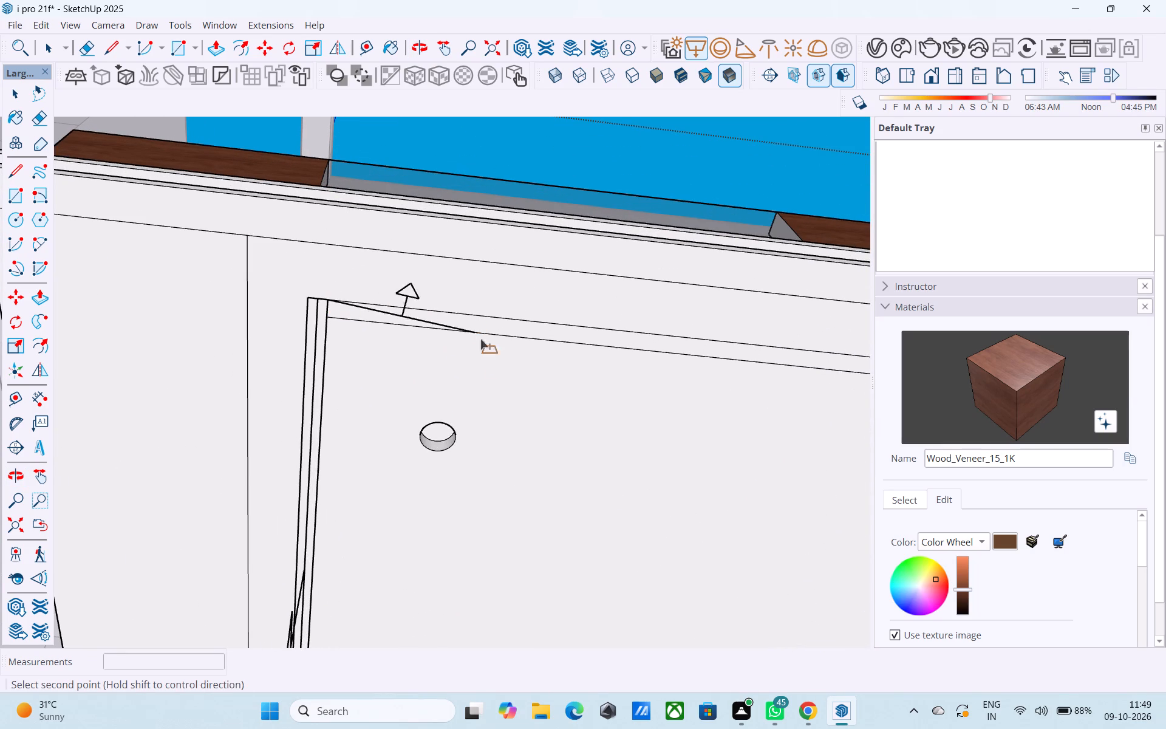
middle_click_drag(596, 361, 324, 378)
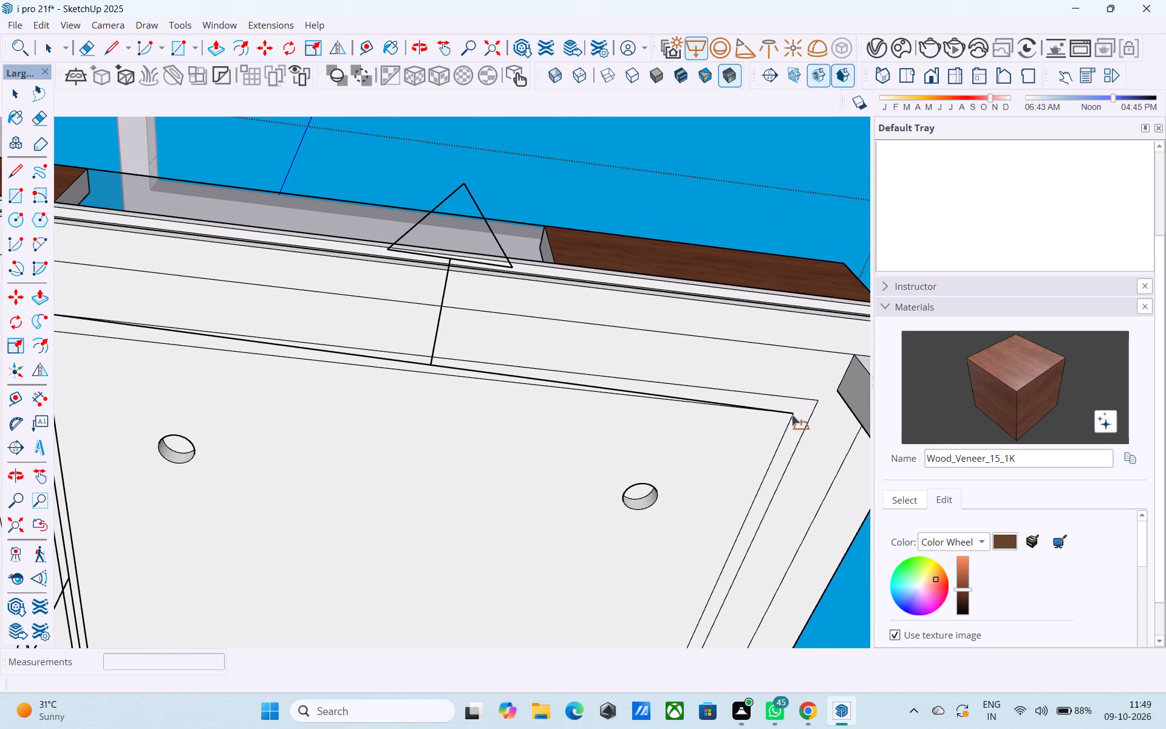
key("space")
Place a V-Ray rectangle light over the ceiling's front border strip, from the tower-side light to the corner near the column.
middle_click_drag(622, 433, 742, 431)
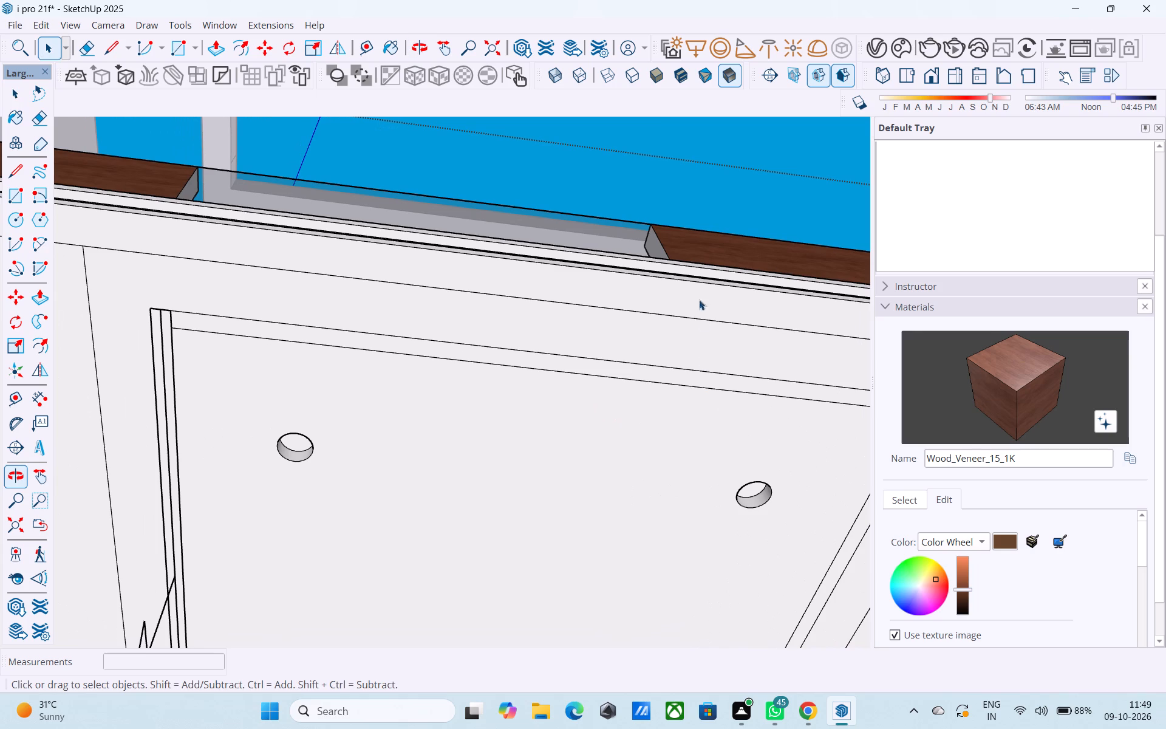
left_click(688, 46)
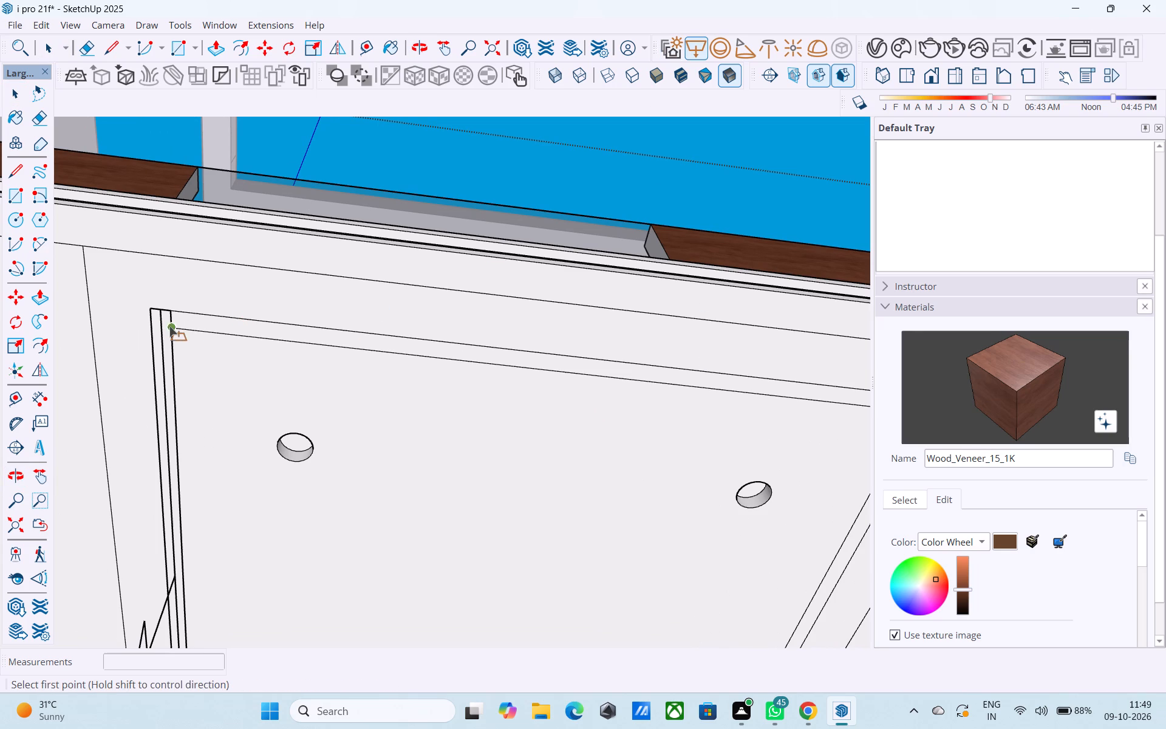
left_click(169, 326)
middle_click_drag(811, 431, 527, 422, "shift")
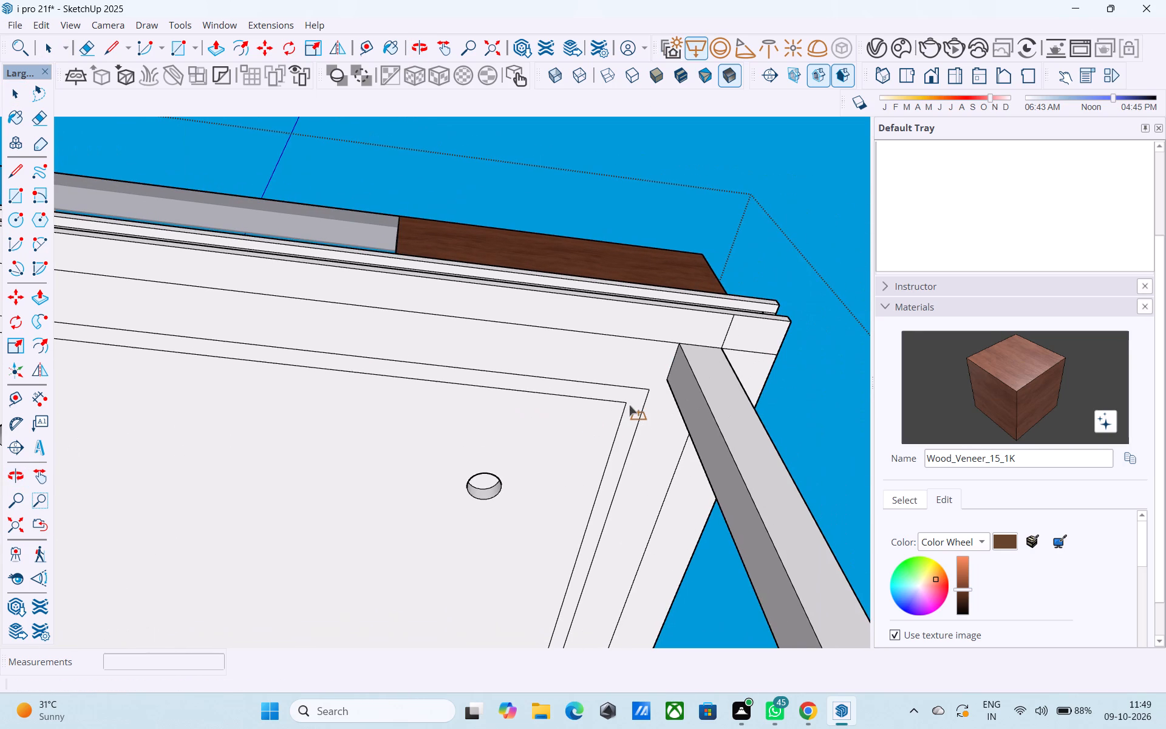
left_click(629, 387)
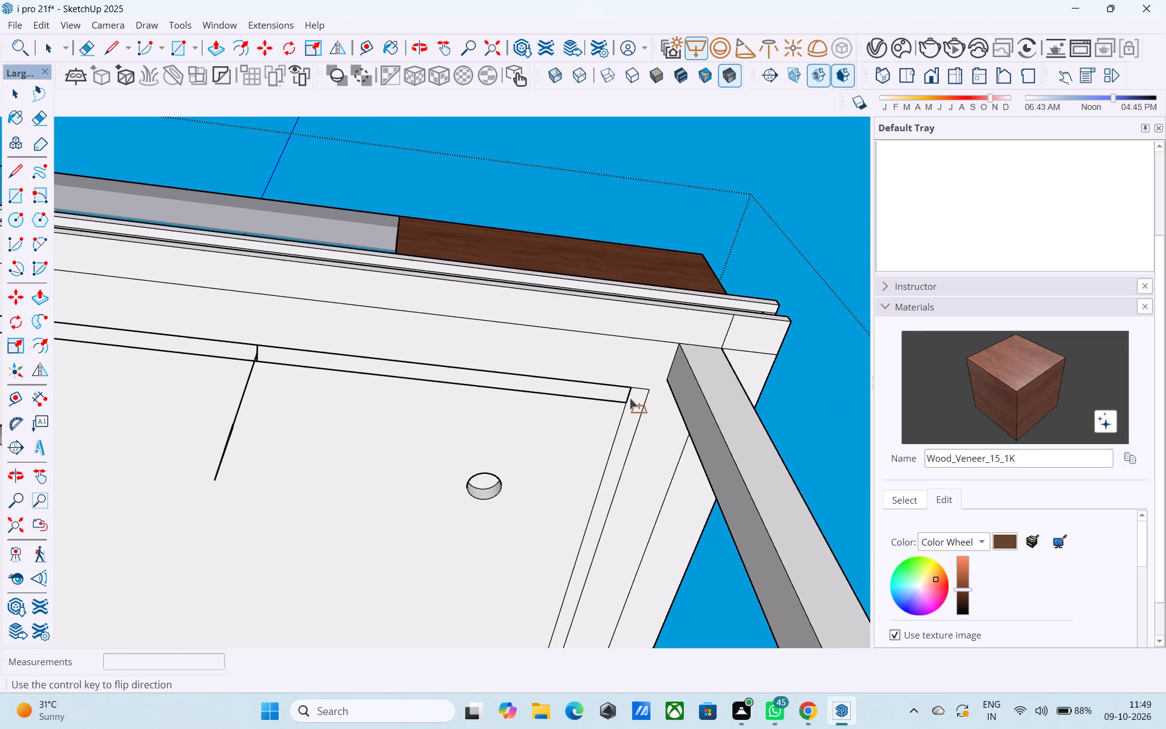
left_click(632, 386)
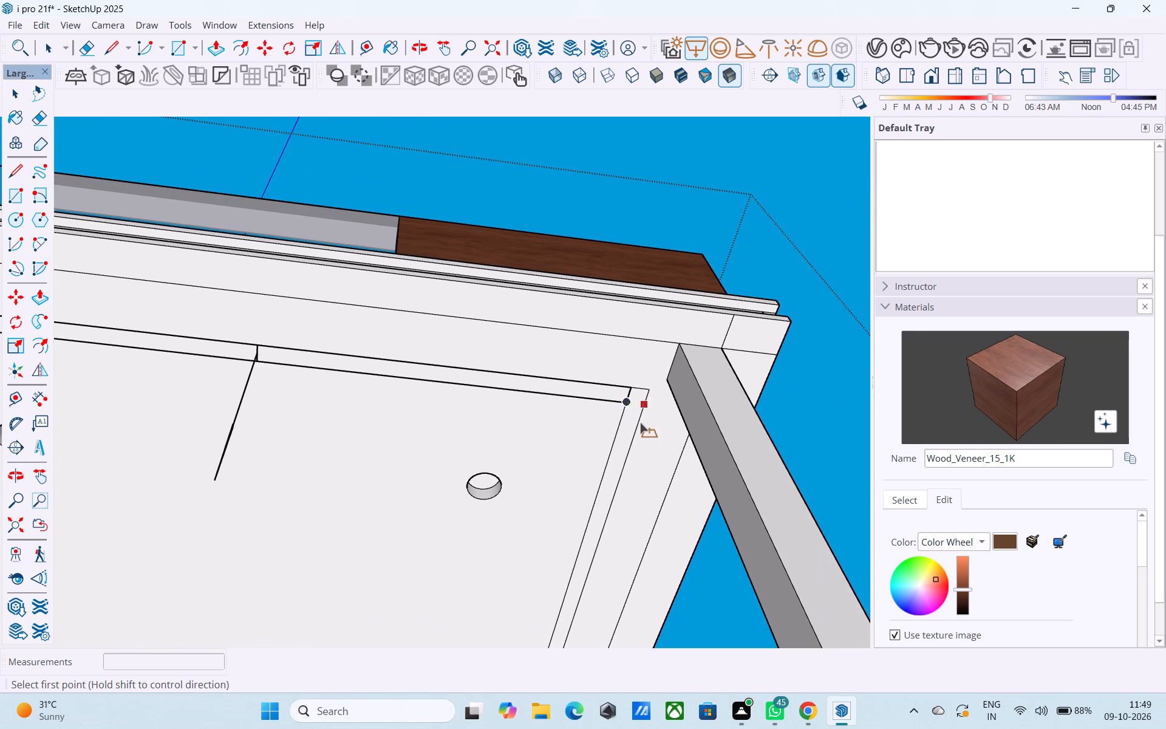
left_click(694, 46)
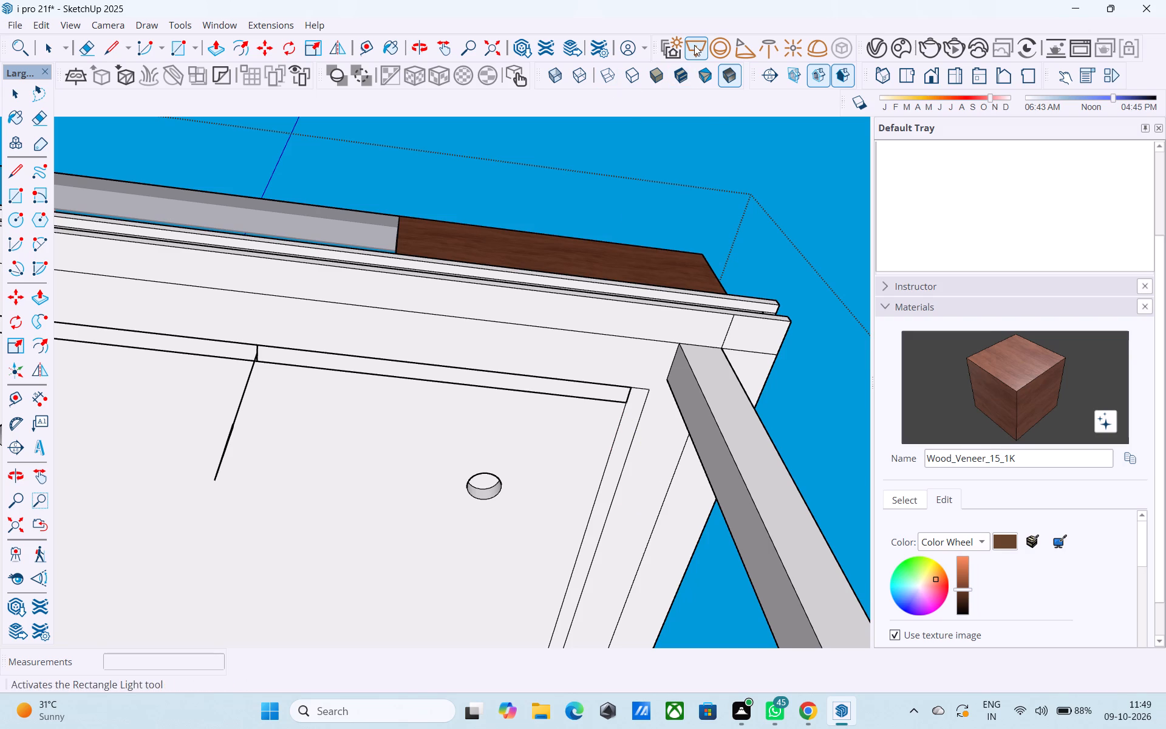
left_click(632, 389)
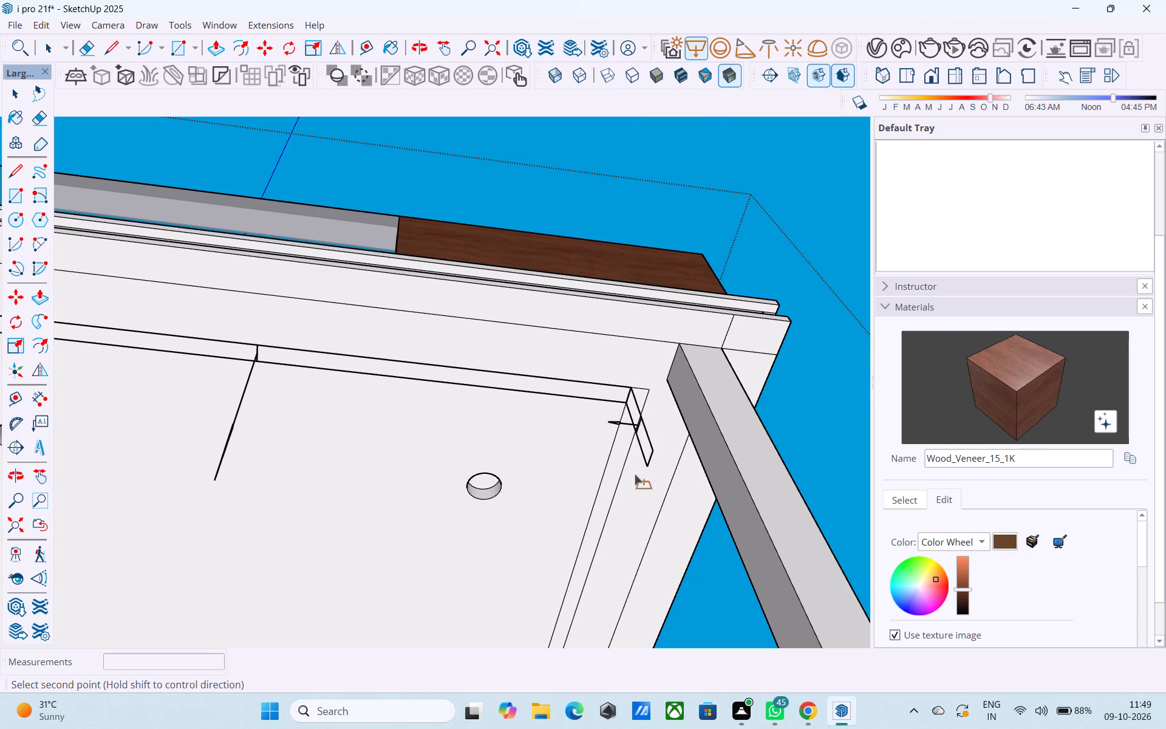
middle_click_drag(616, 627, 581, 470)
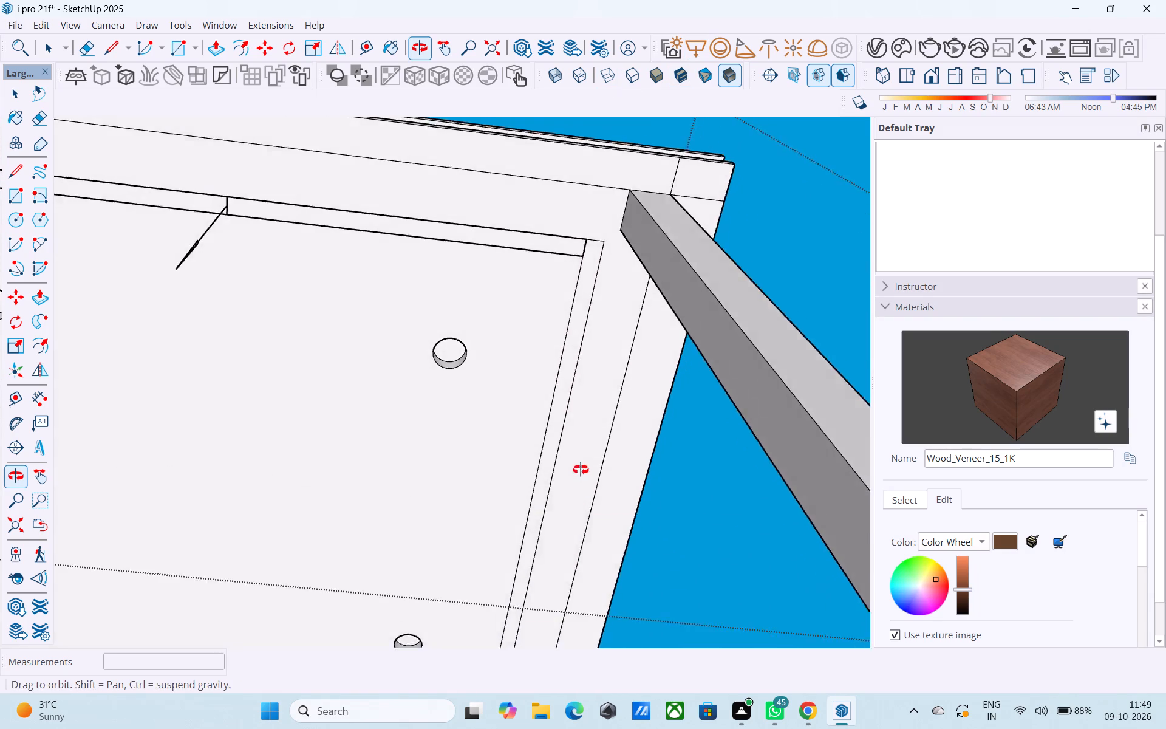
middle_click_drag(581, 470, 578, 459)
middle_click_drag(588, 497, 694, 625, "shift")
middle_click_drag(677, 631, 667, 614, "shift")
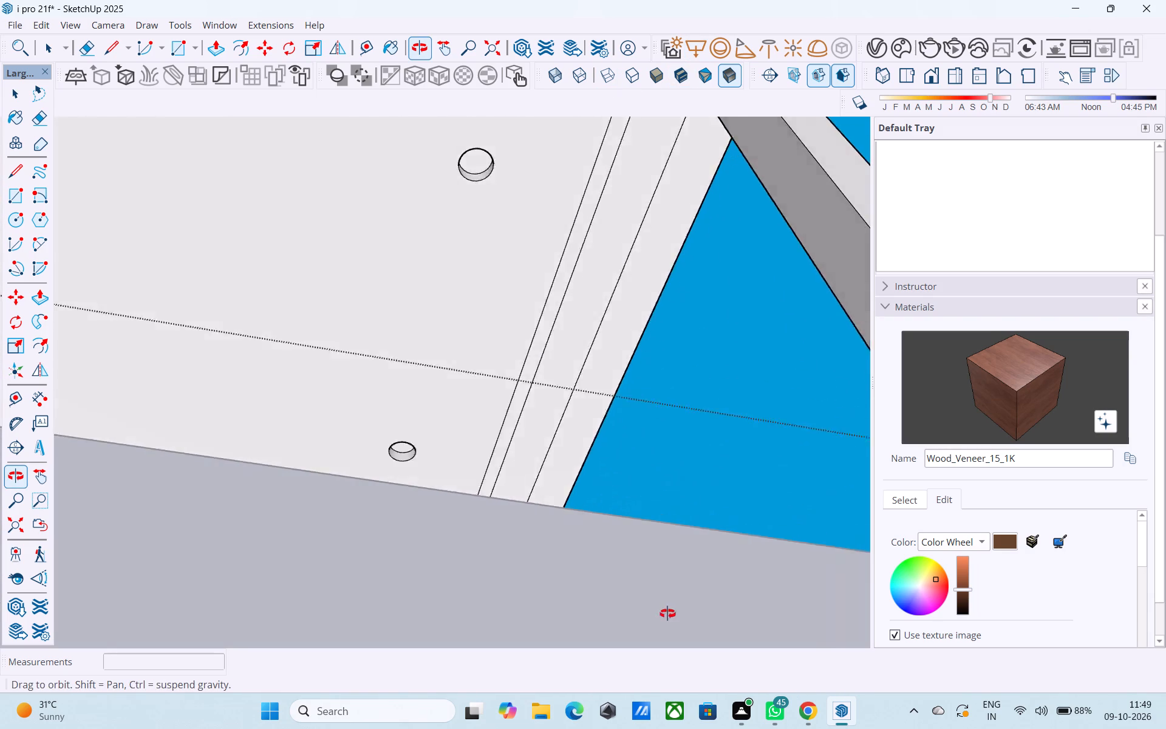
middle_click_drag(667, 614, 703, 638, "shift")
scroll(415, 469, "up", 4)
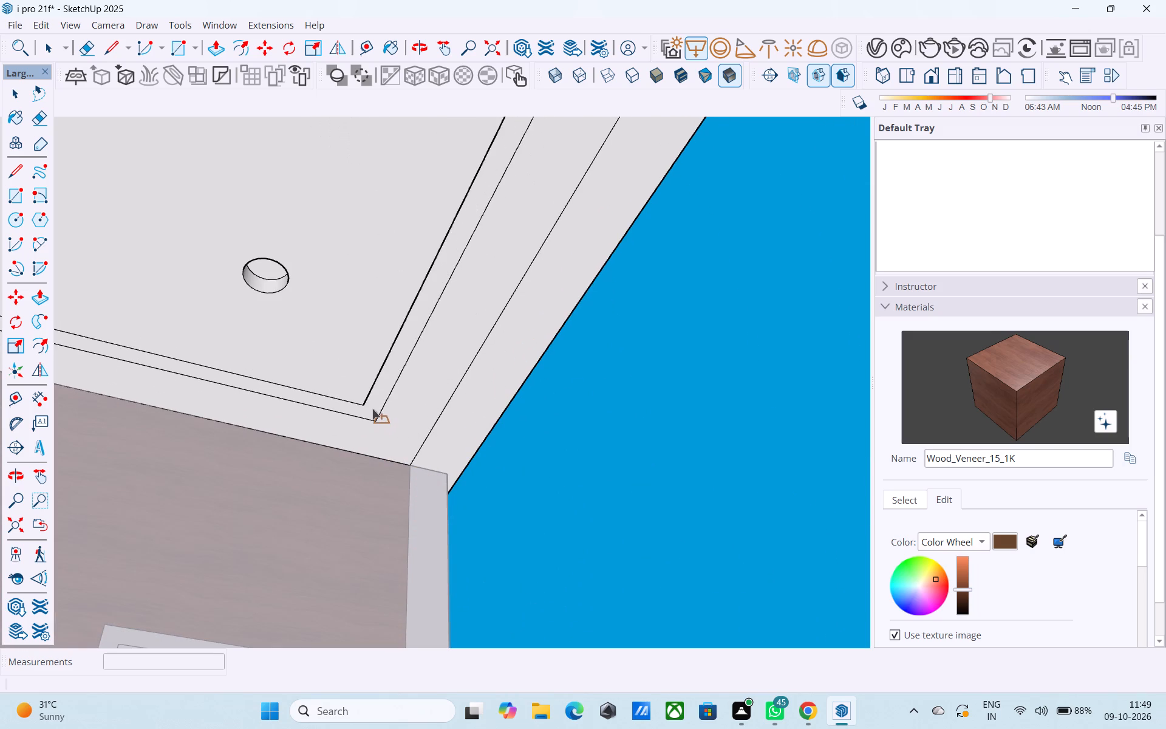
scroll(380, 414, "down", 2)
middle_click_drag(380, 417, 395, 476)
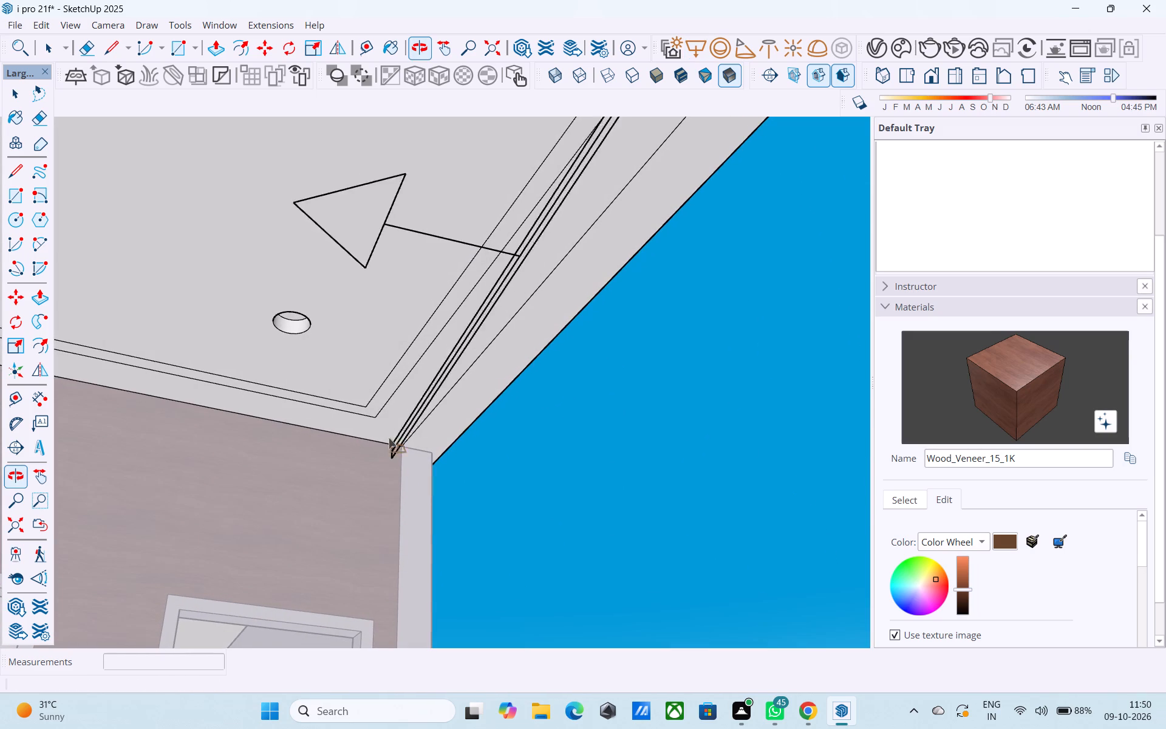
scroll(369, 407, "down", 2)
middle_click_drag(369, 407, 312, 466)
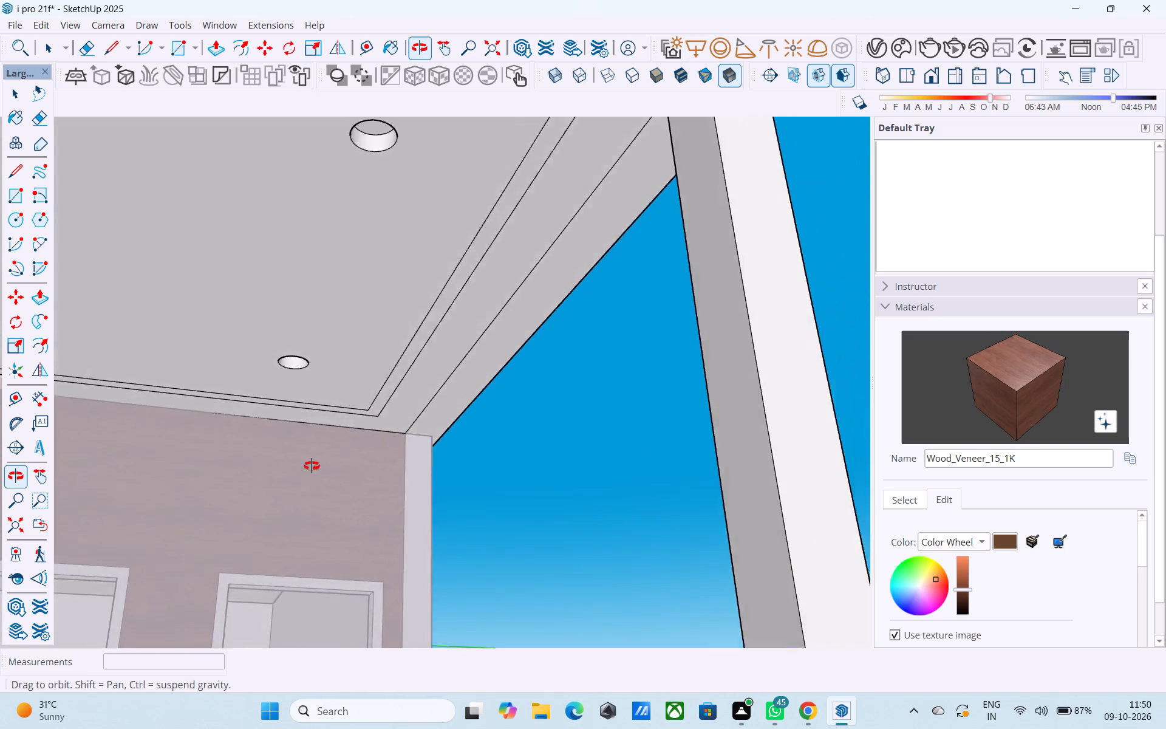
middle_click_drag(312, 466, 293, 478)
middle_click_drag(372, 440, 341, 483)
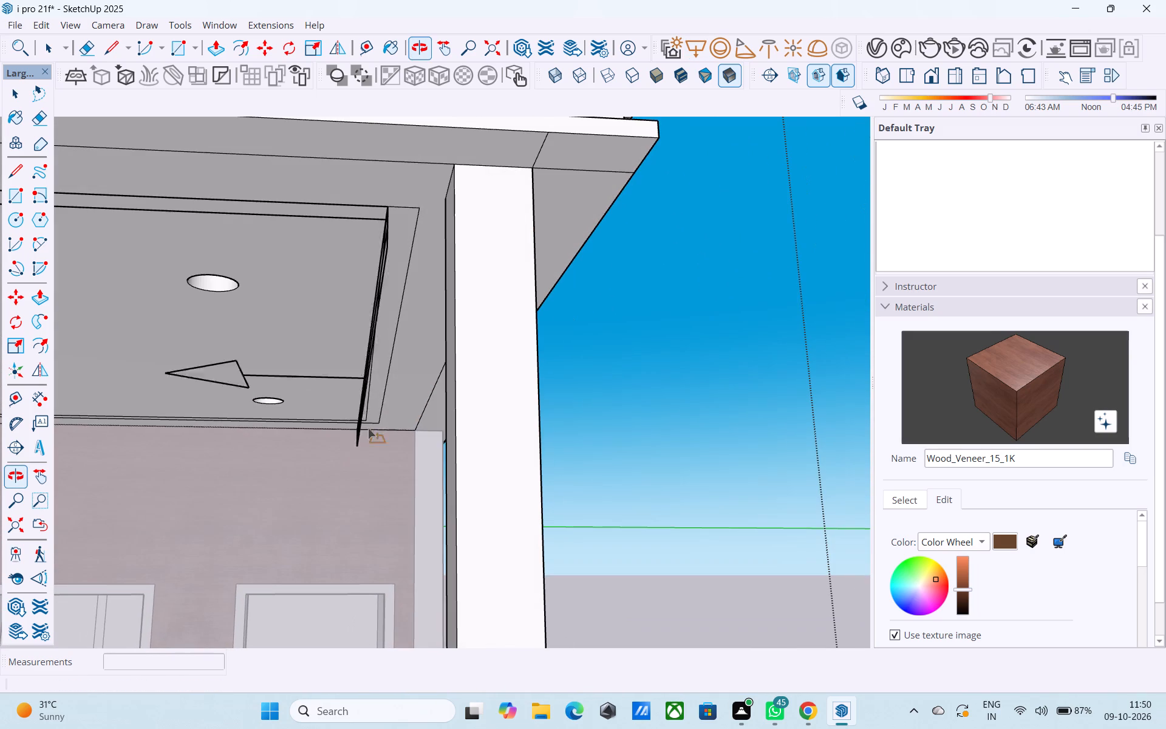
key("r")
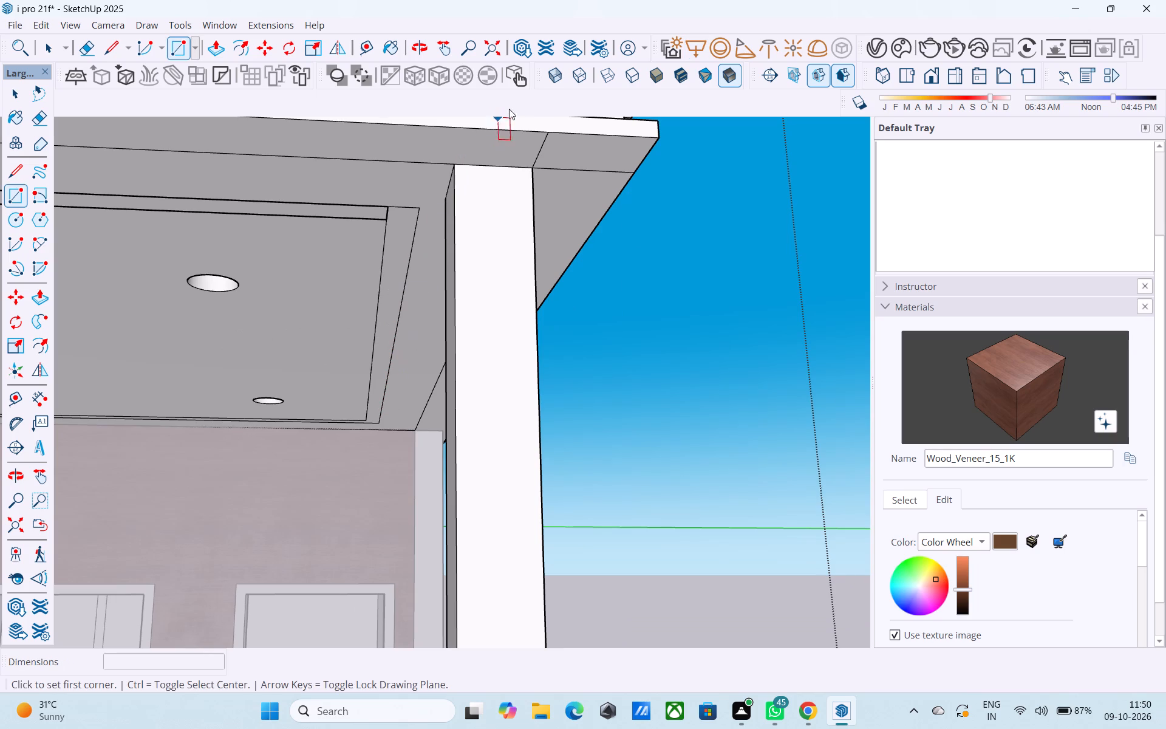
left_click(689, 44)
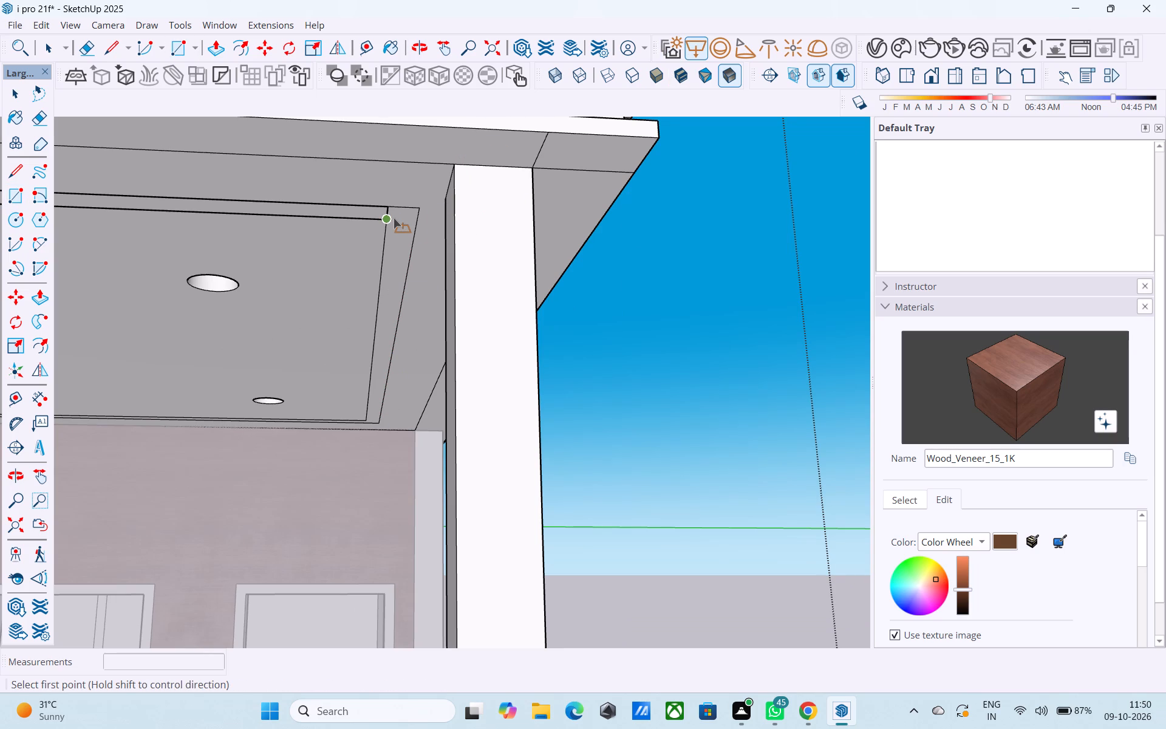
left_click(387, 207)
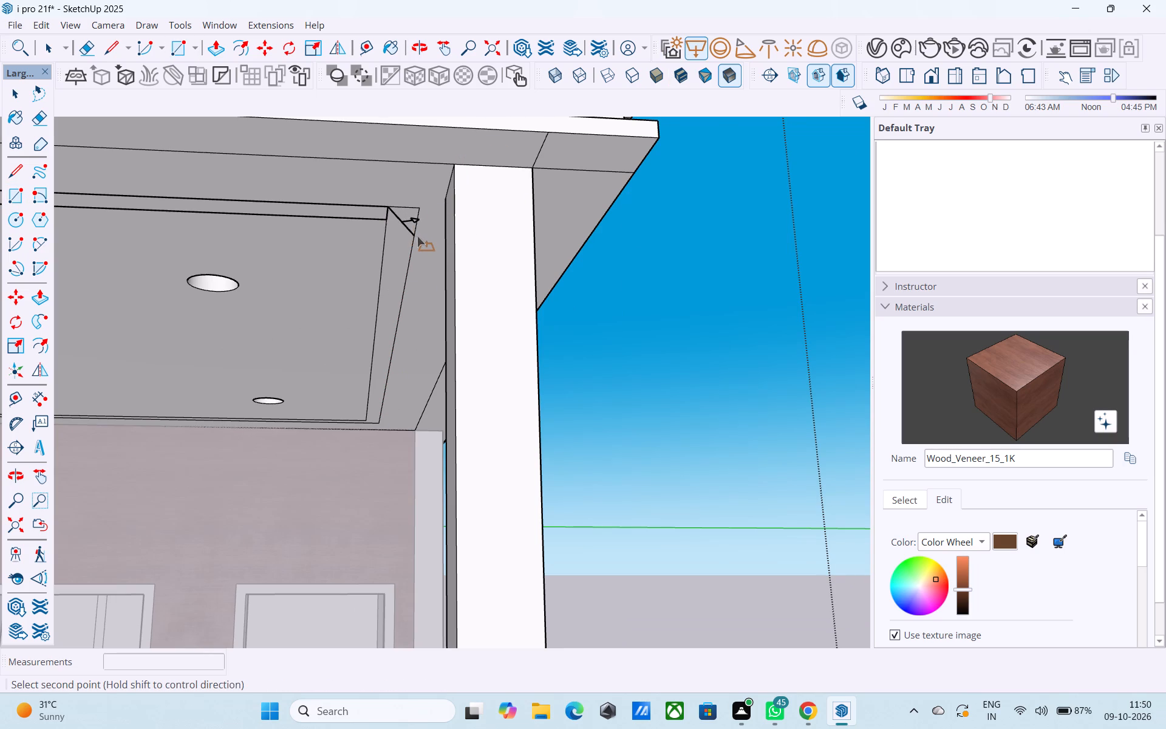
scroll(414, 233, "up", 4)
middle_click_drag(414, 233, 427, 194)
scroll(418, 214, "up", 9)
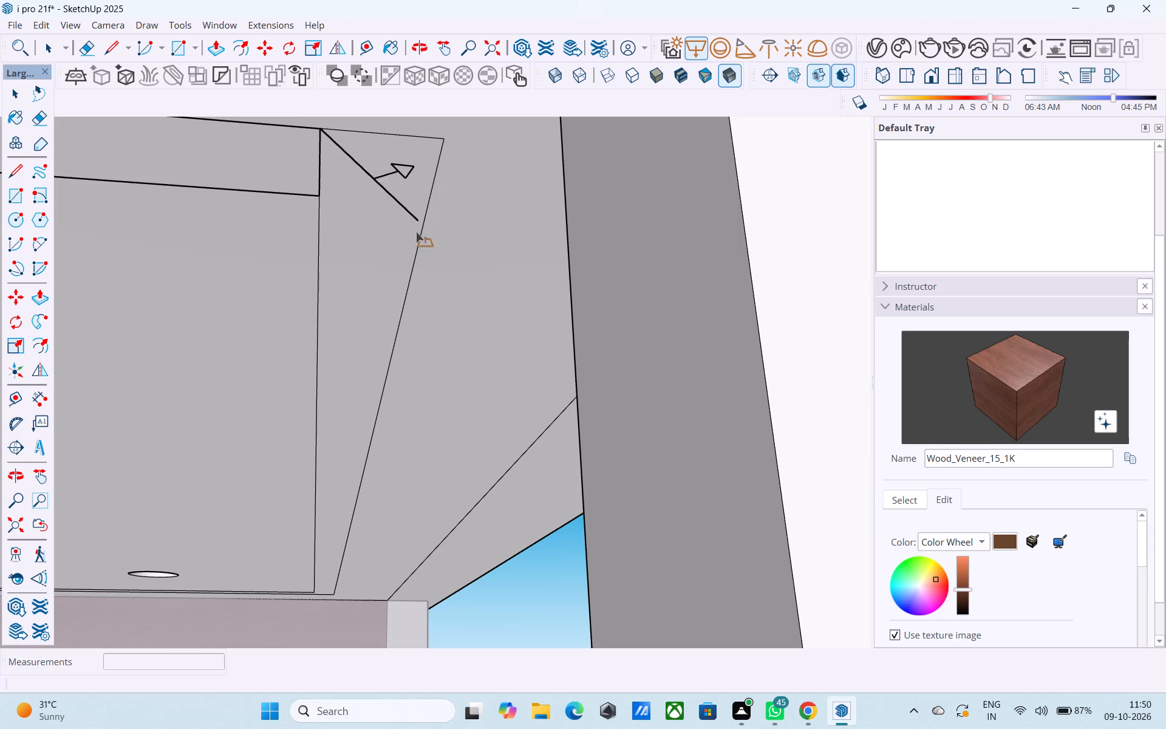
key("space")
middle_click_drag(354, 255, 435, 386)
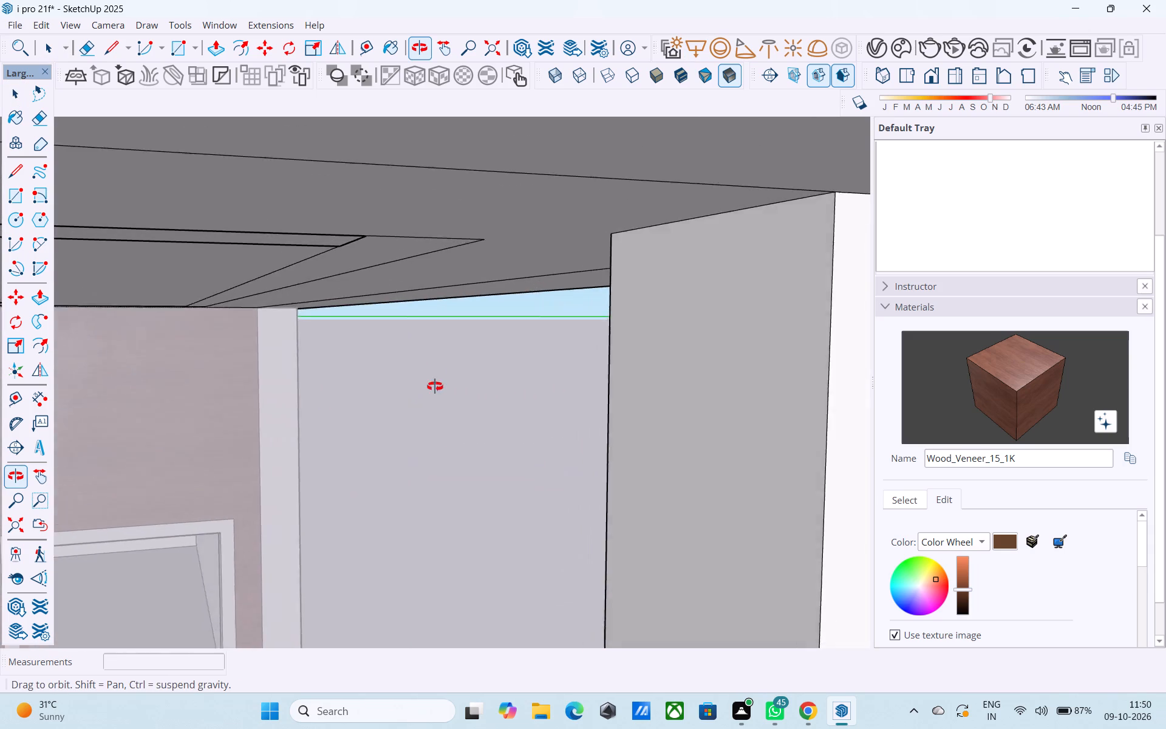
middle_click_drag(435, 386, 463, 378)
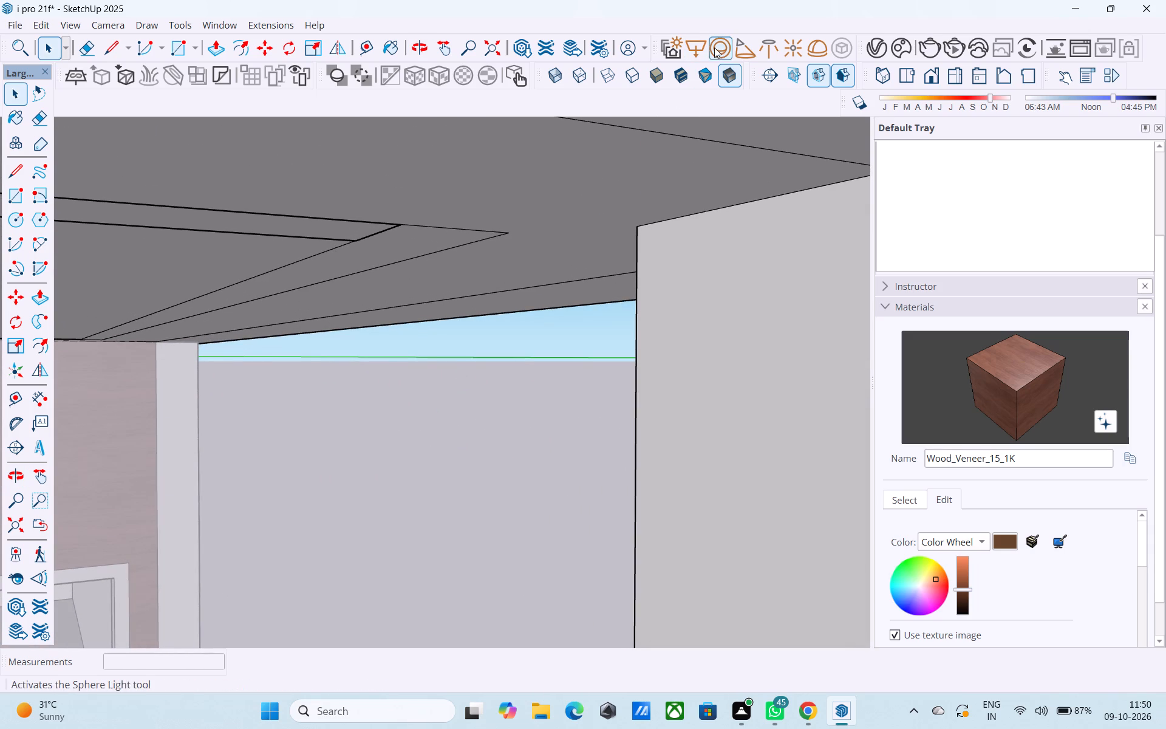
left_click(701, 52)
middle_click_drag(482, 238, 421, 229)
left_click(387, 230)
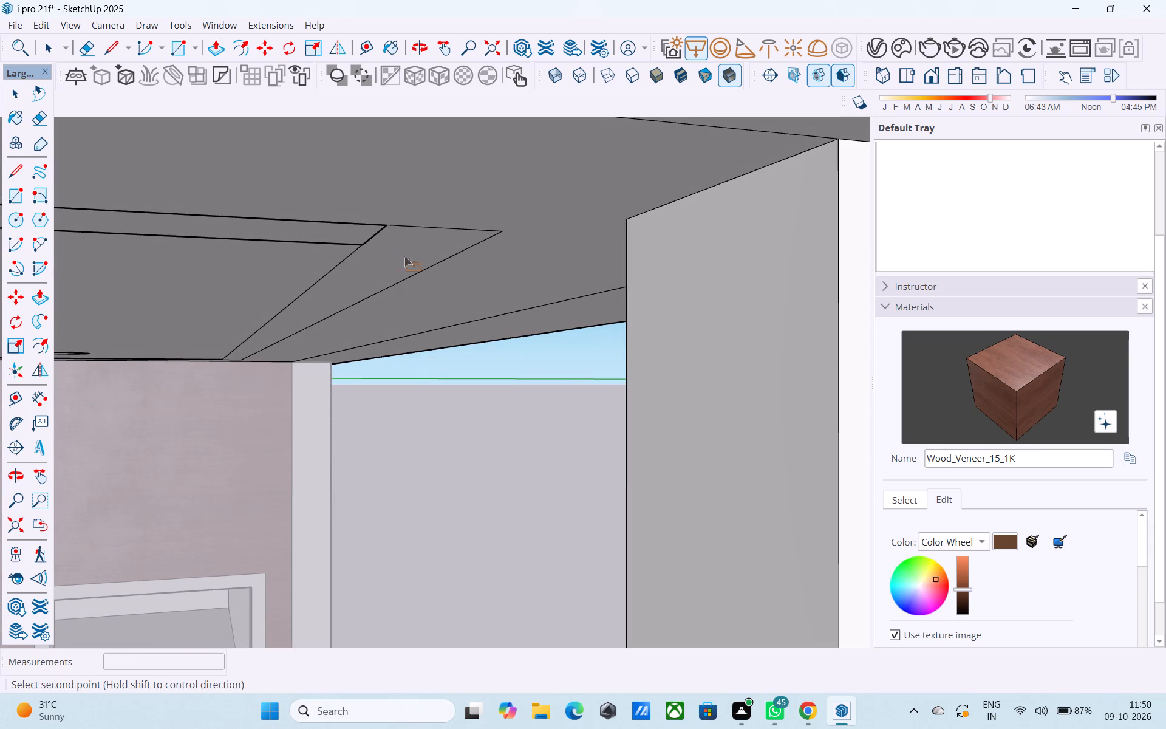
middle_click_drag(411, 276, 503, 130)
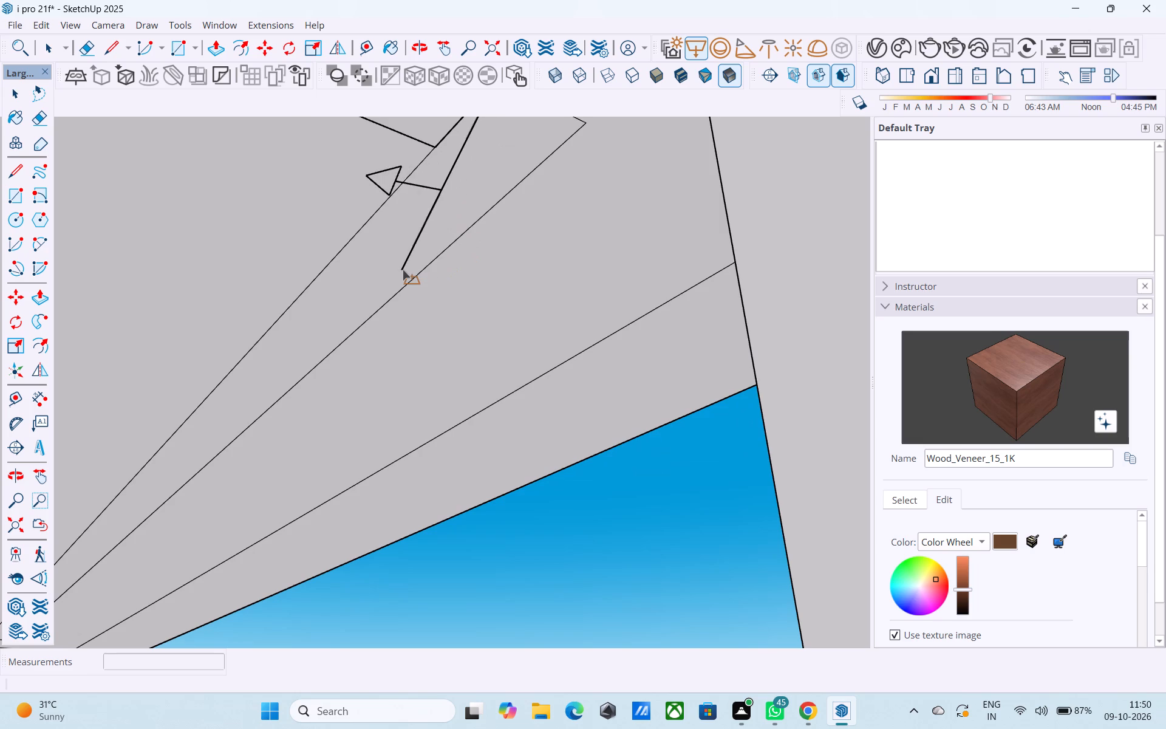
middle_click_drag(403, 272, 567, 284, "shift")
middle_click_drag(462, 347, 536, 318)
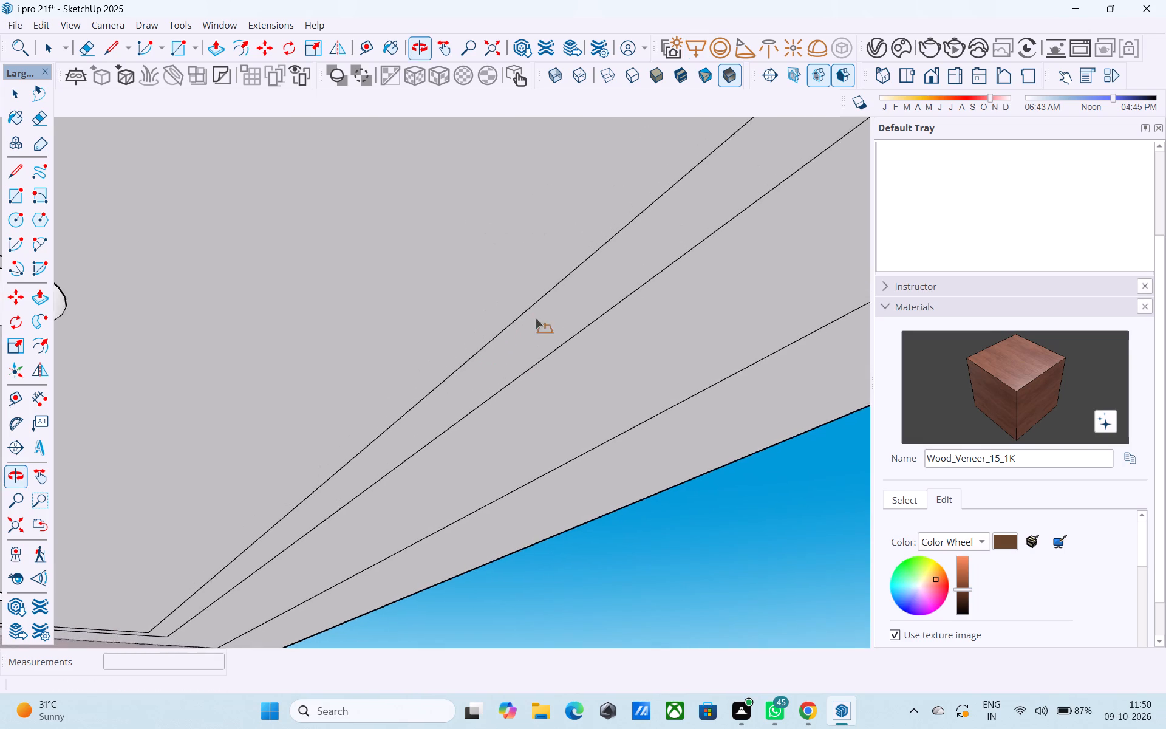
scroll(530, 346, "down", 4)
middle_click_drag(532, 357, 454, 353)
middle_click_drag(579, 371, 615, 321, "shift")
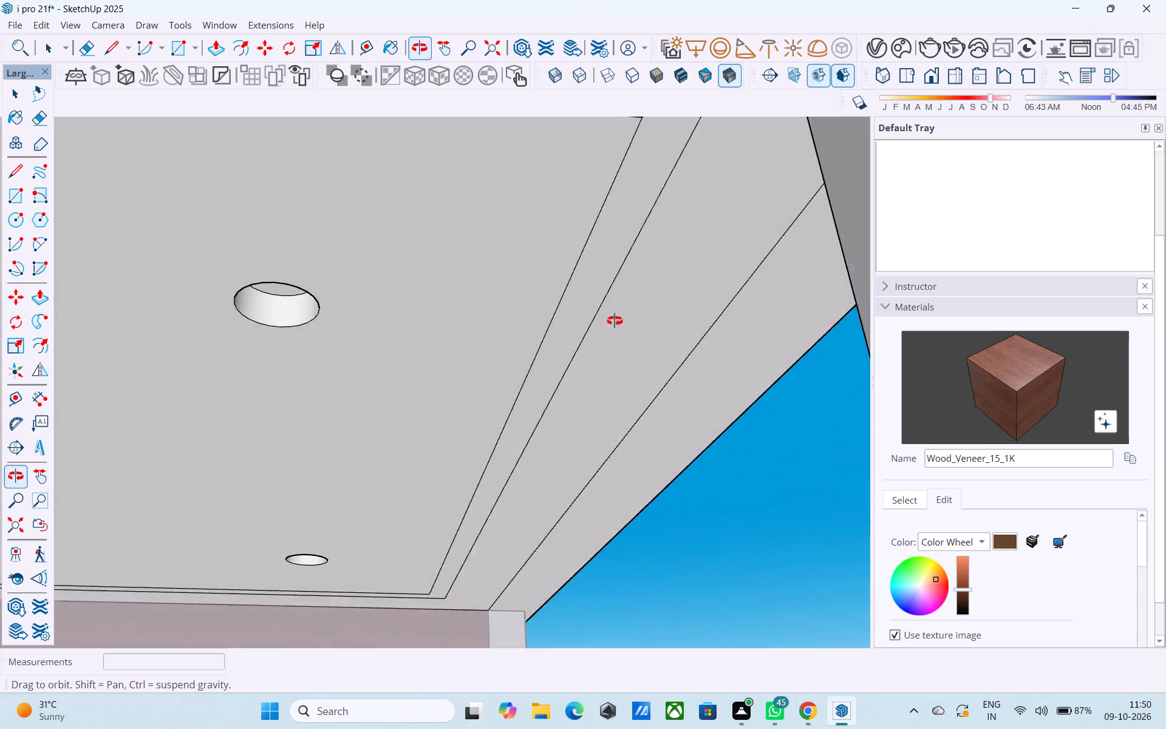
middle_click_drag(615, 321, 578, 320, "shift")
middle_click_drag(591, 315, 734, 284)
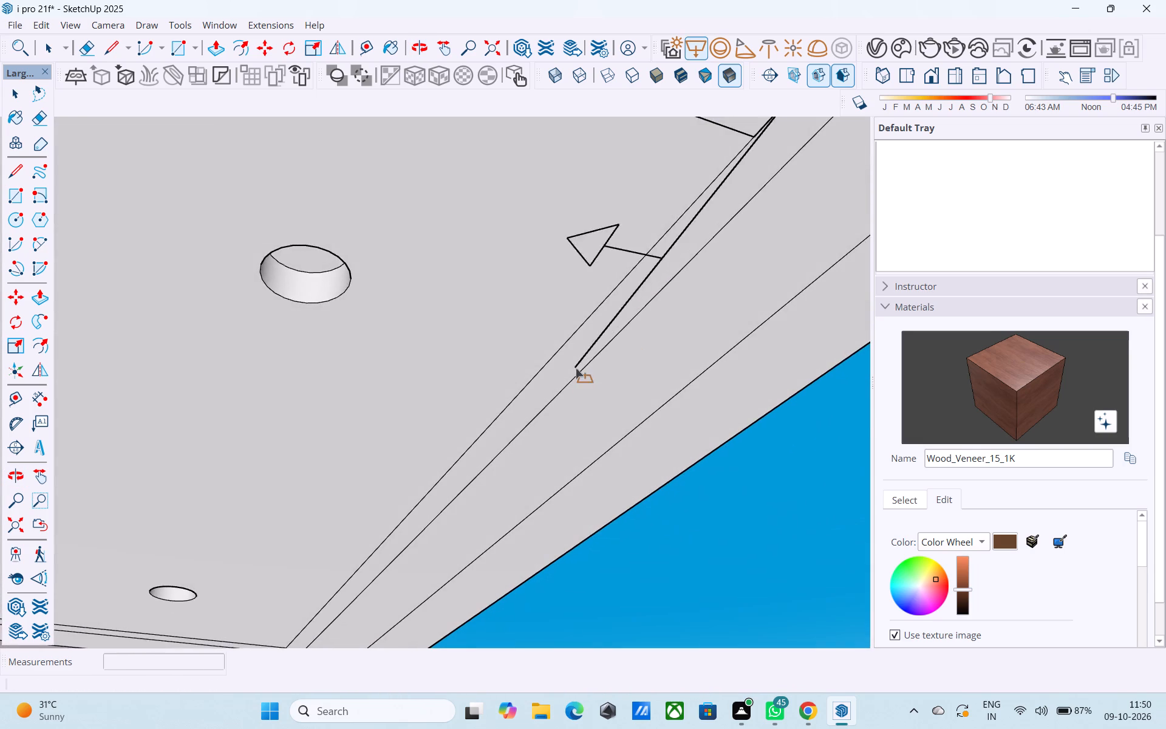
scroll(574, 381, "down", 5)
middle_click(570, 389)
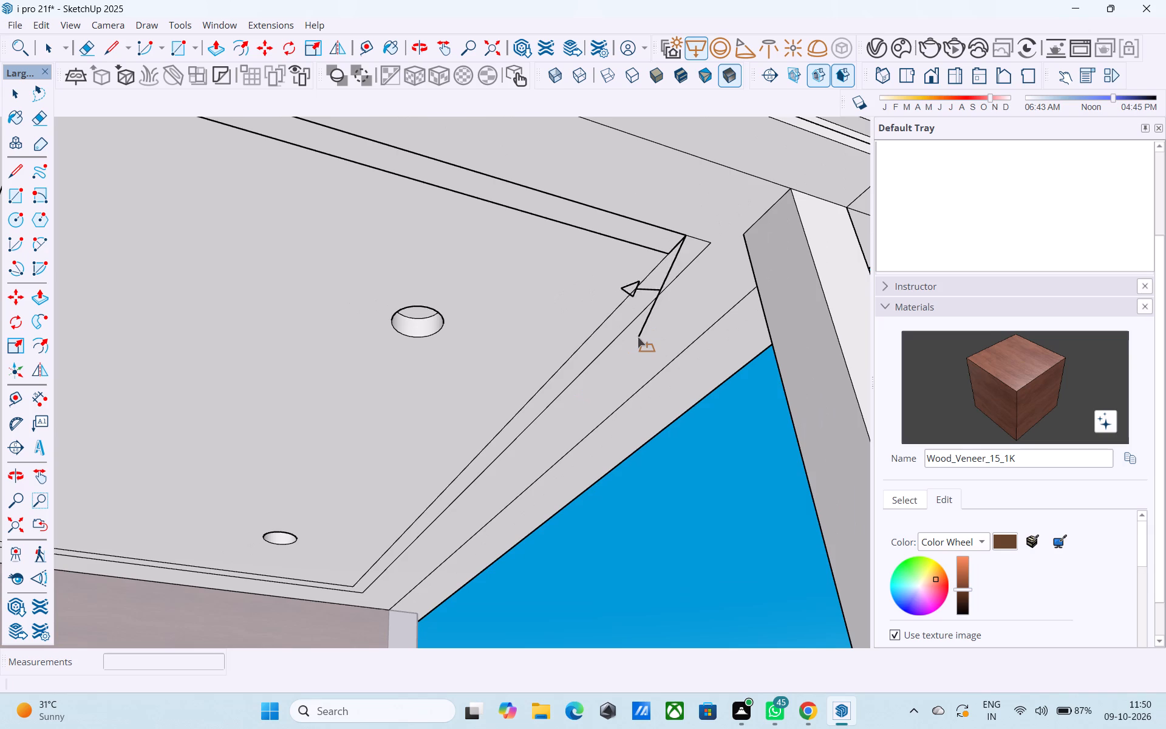
Place a V-Ray rectangle light over the porch ceiling's column-side border strip, from the front outer corner to the inner corner near the wood-clad wall.
left_click(697, 42)
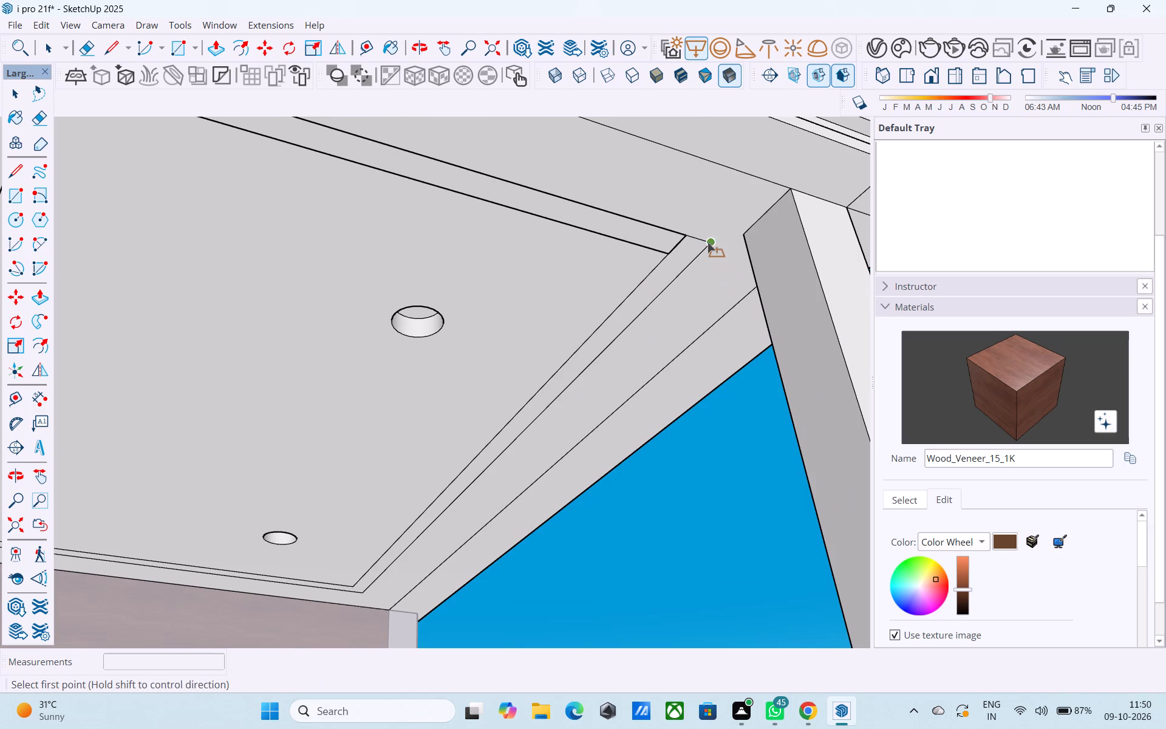
left_click(707, 242)
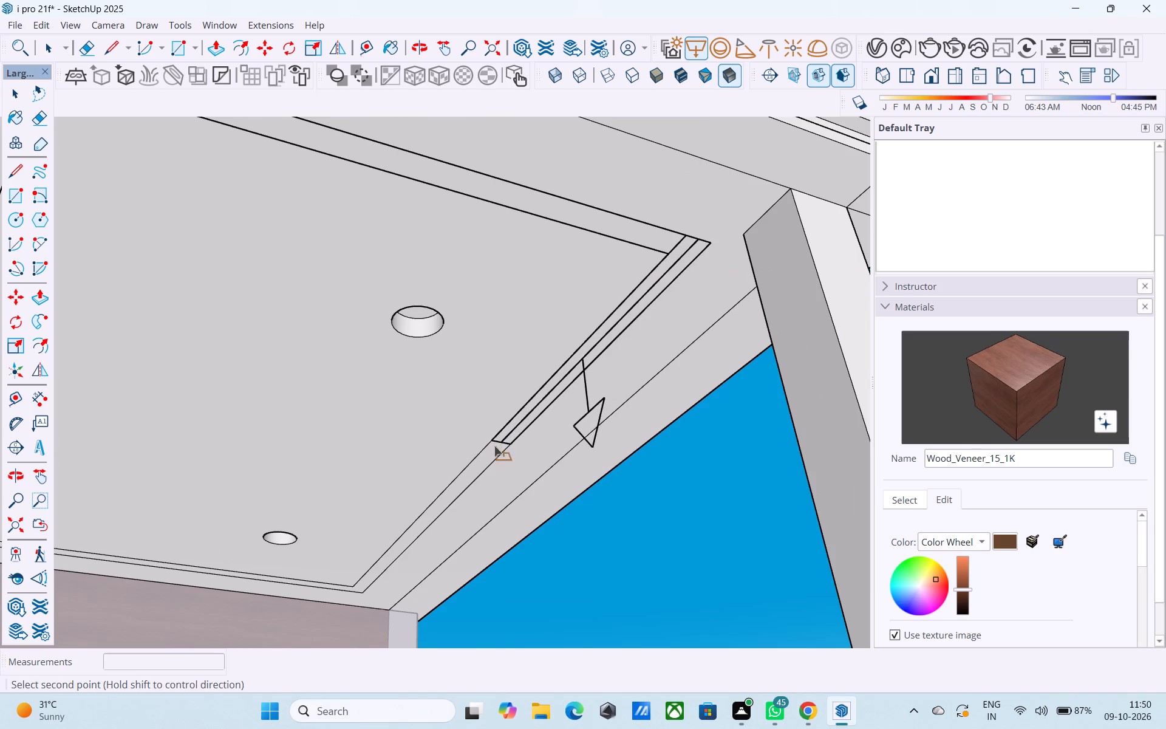
middle_click_drag(494, 448, 587, 351)
scroll(418, 512, "up", 3)
middle_click_drag(420, 513, 478, 450, "shift")
scroll(472, 482, "up", 5)
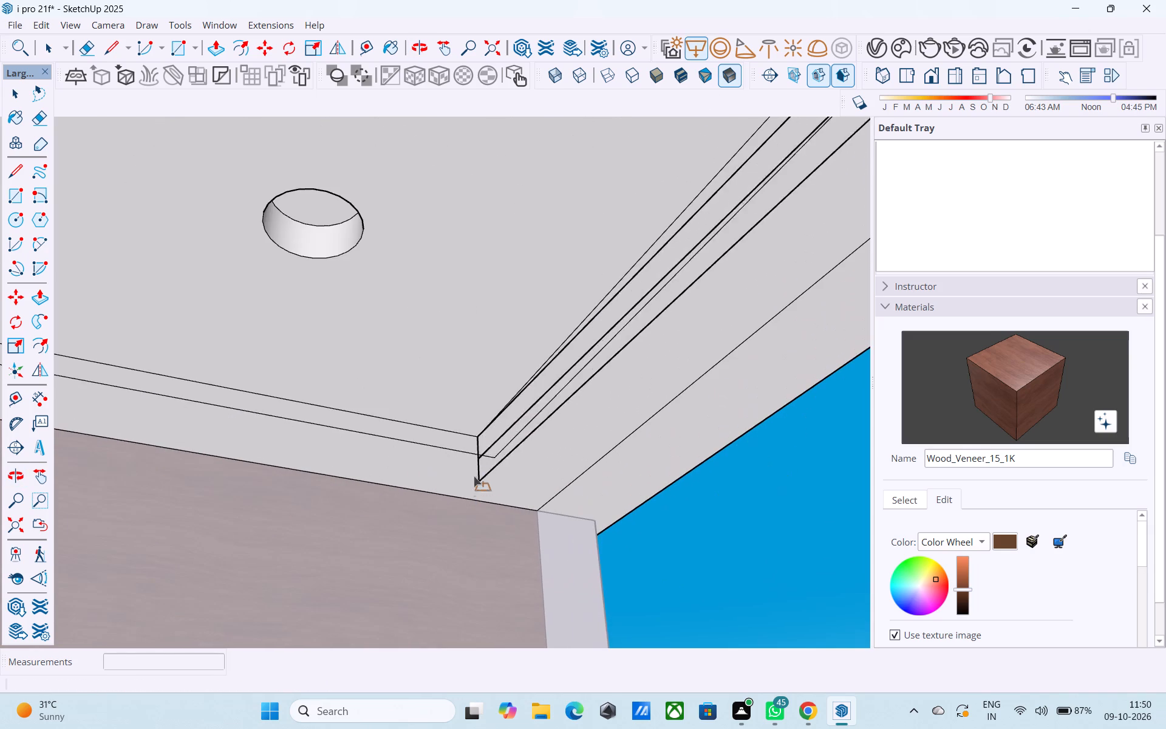
left_click(477, 436)
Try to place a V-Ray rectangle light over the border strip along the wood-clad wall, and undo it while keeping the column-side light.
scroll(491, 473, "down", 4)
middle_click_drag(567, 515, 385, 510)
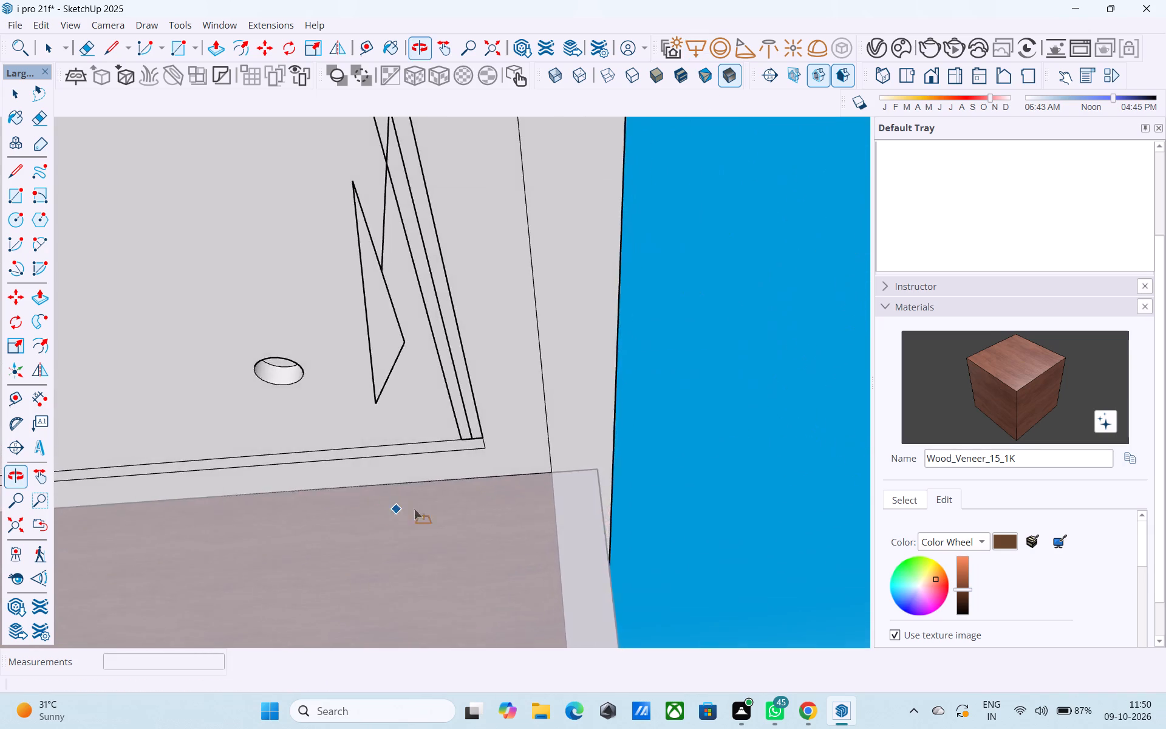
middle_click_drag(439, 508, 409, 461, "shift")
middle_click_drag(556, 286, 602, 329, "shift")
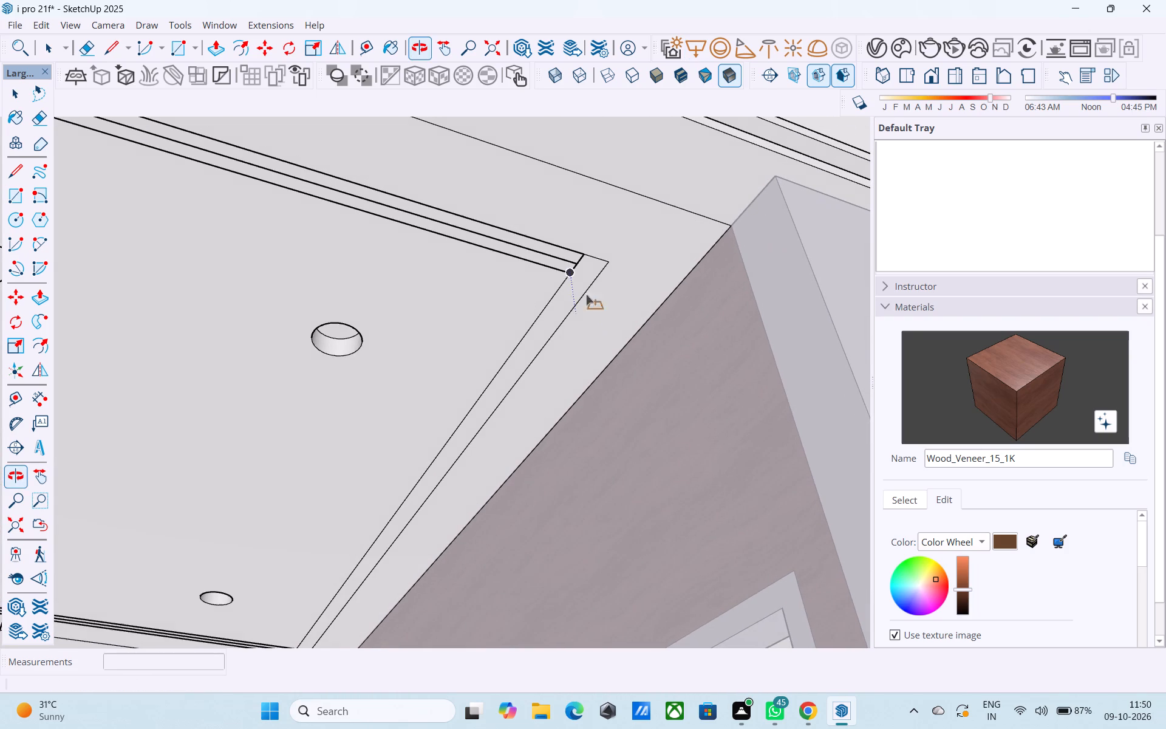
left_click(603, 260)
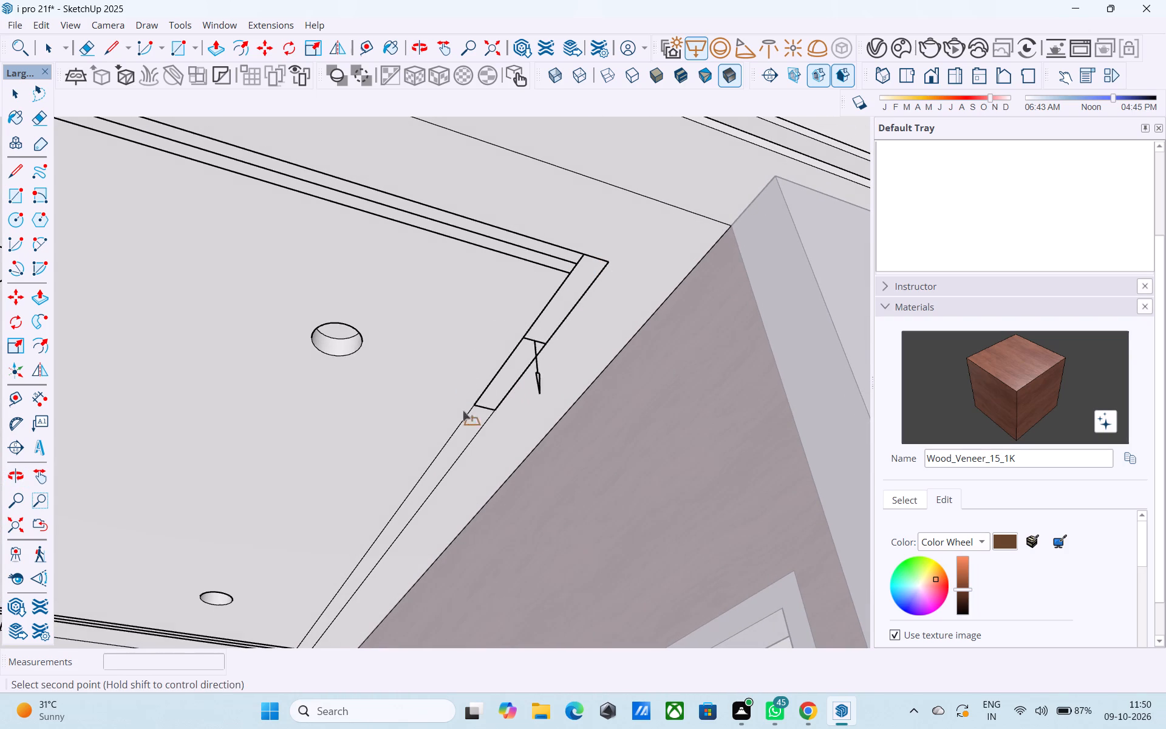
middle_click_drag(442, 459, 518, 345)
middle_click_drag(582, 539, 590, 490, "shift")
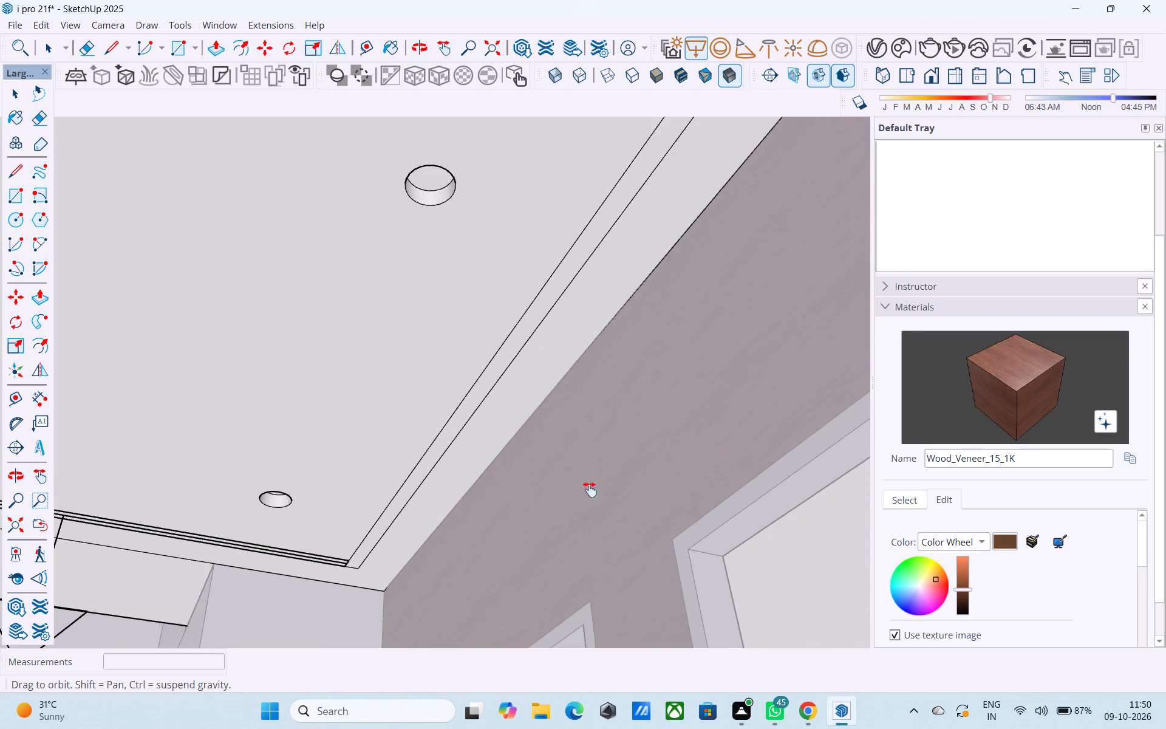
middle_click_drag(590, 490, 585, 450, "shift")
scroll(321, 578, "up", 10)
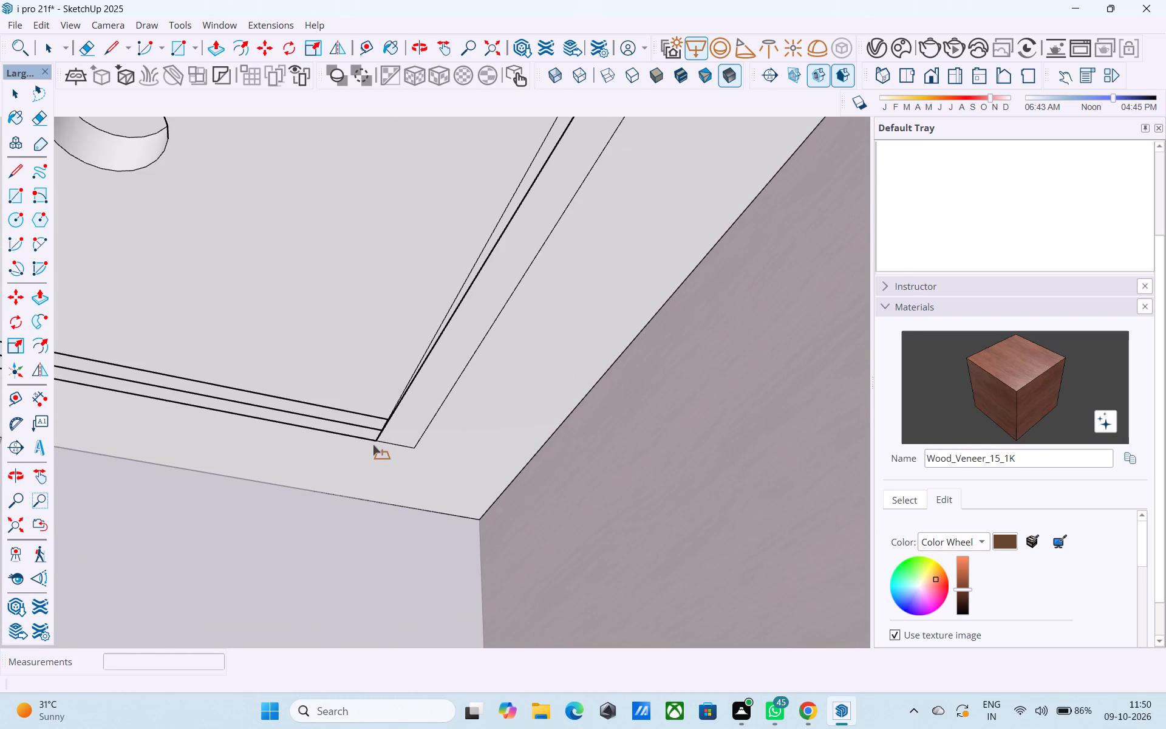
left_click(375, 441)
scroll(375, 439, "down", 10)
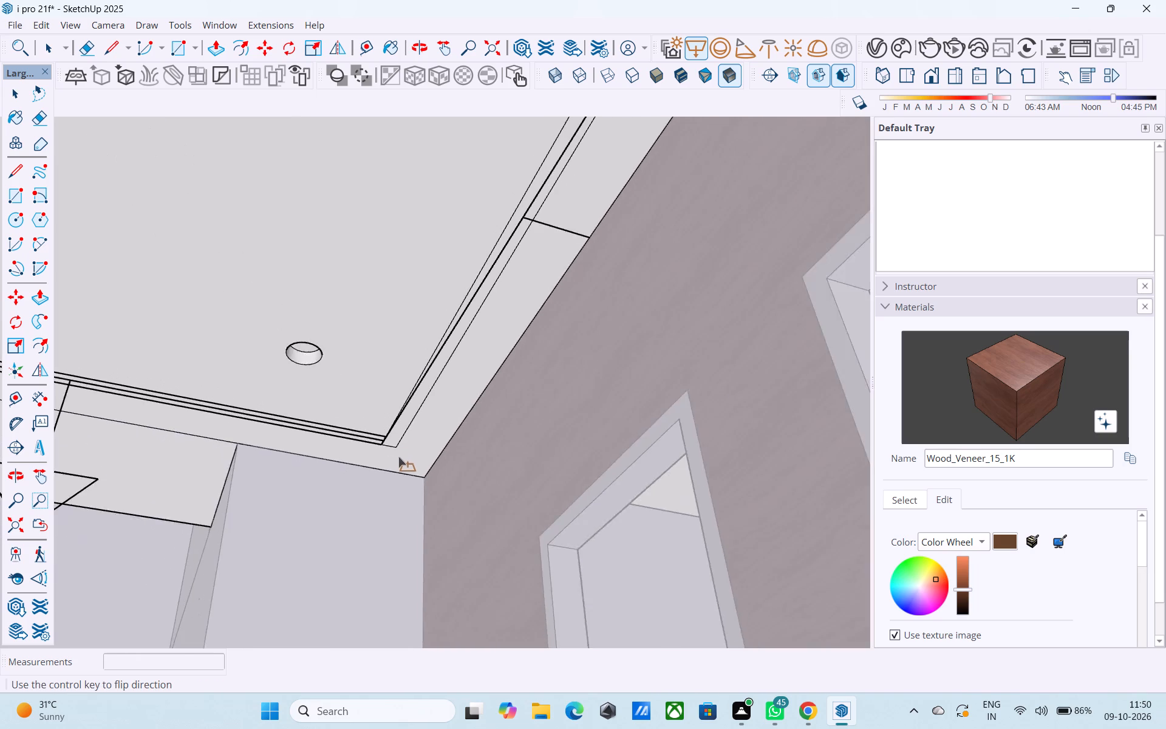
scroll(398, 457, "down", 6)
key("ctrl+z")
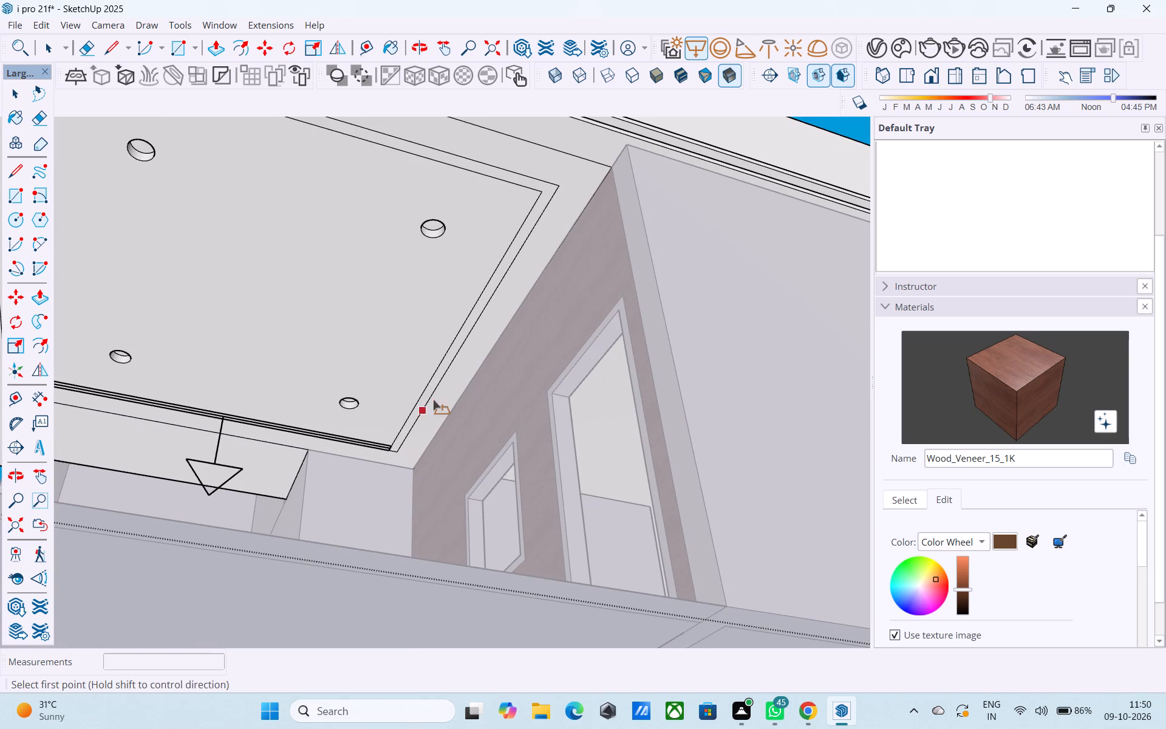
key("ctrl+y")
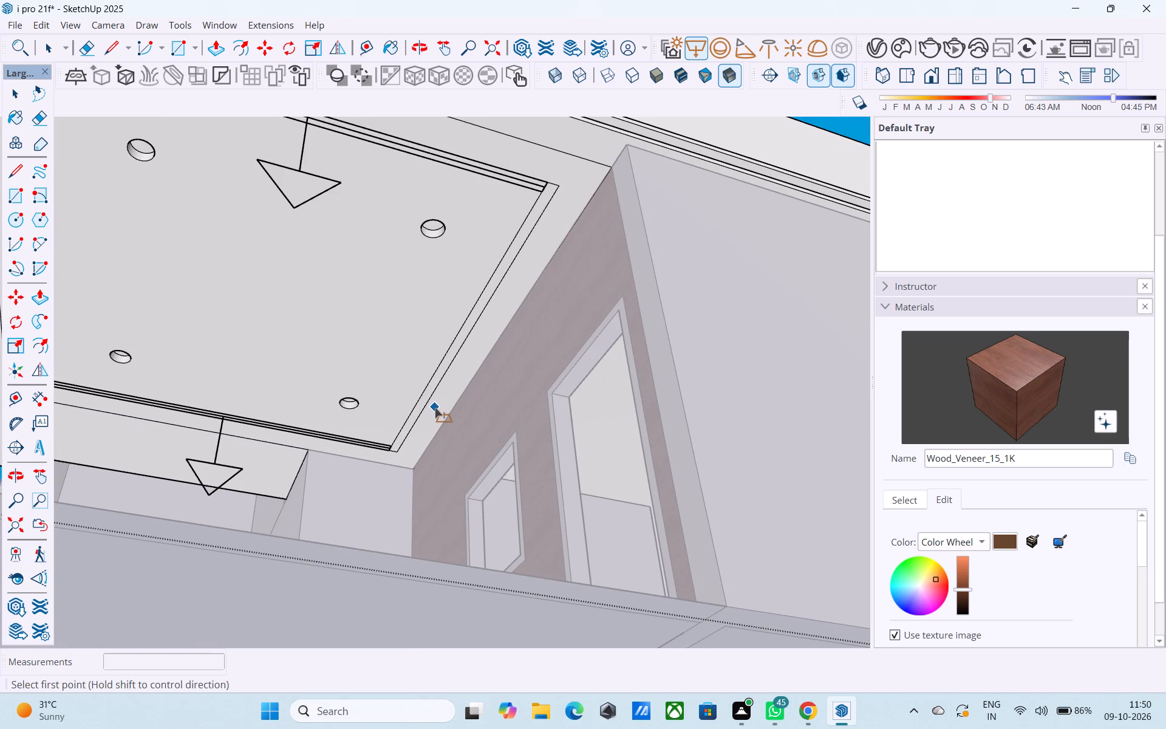
Place a V-Ray rectangle light over the ceiling border strip along the wood-clad wall, from the column-side corner to the tower-side light.
left_click(556, 185)
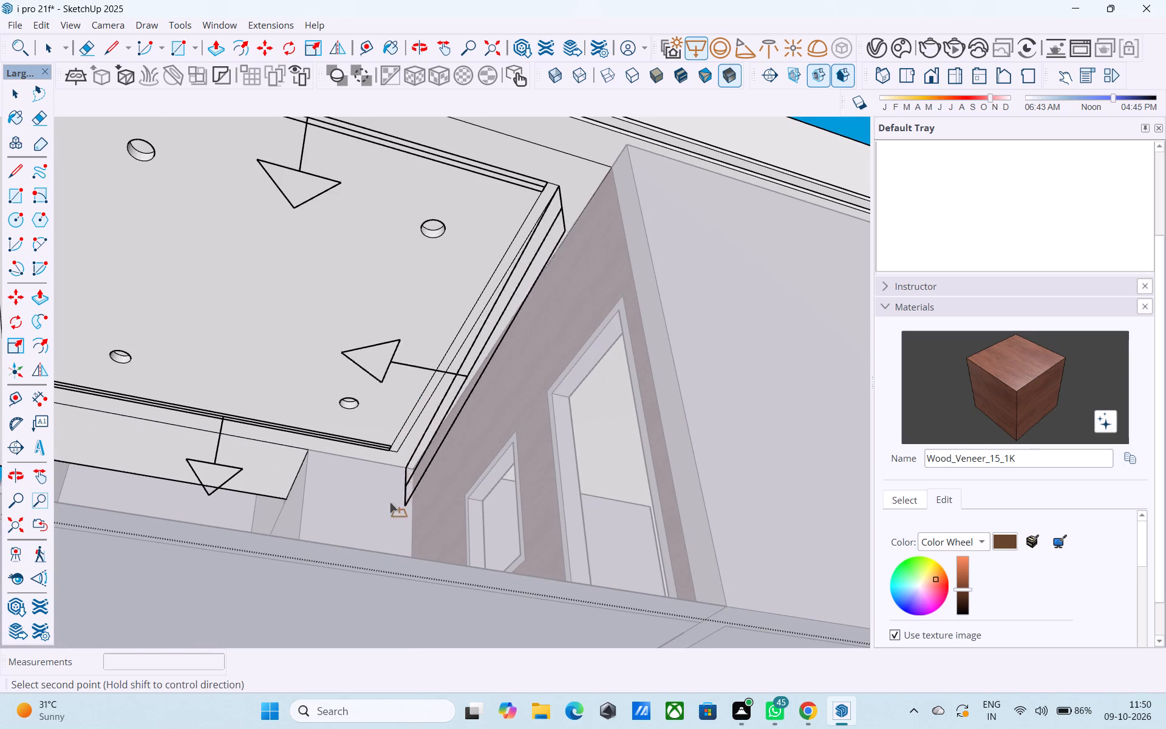
scroll(392, 474, "up", 9)
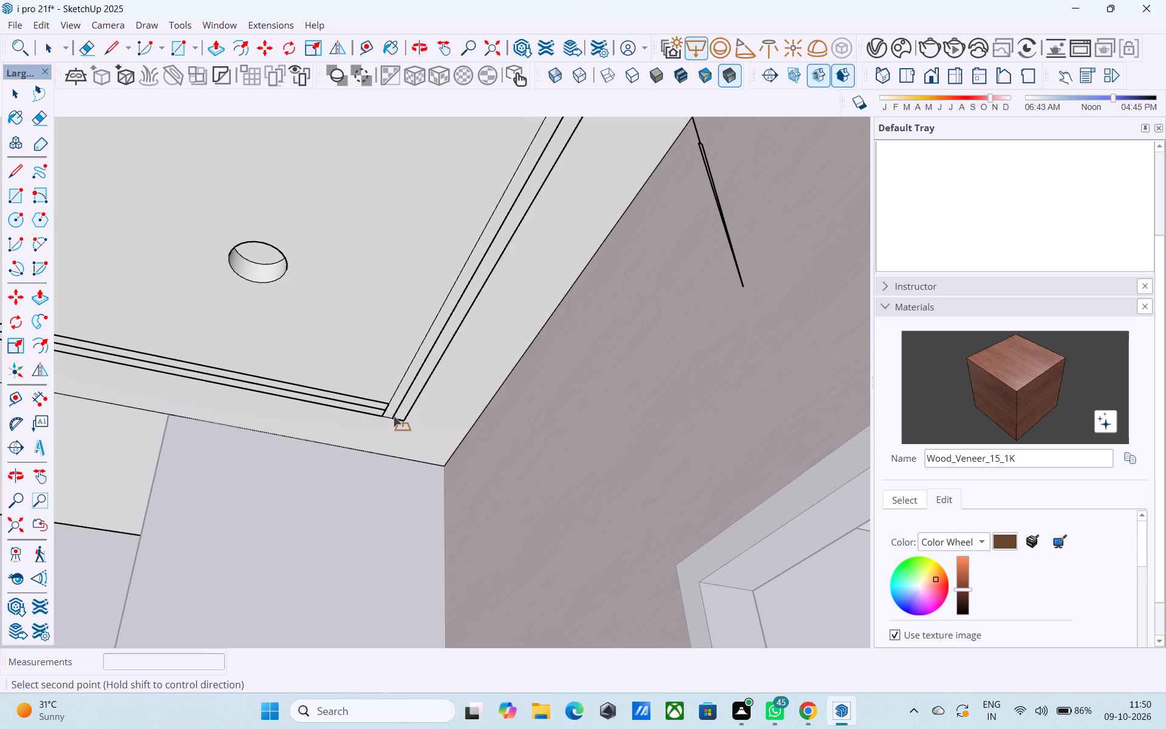
scroll(392, 417, "down", 3)
middle_click_drag(392, 419, 385, 451)
scroll(400, 450, "down", 2)
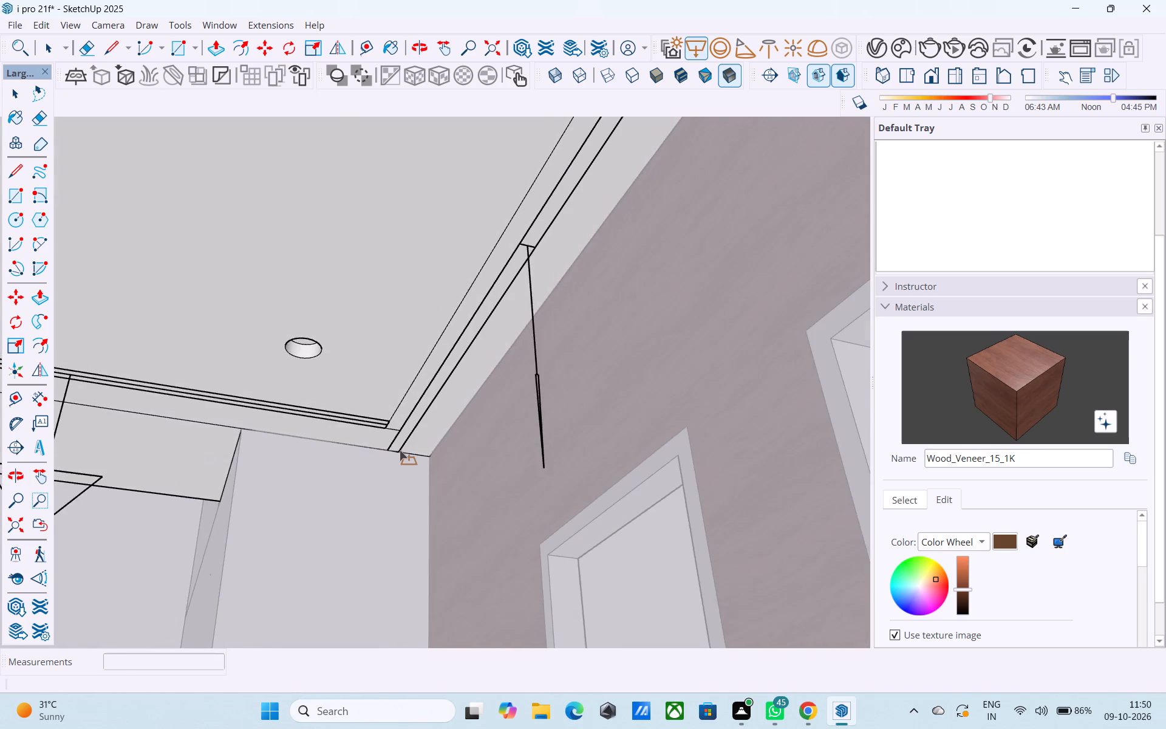
Finish the V-Ray rectangle light over the border strip along the wood-clad wall at its tower-side end.
scroll(400, 450, "down", 5)
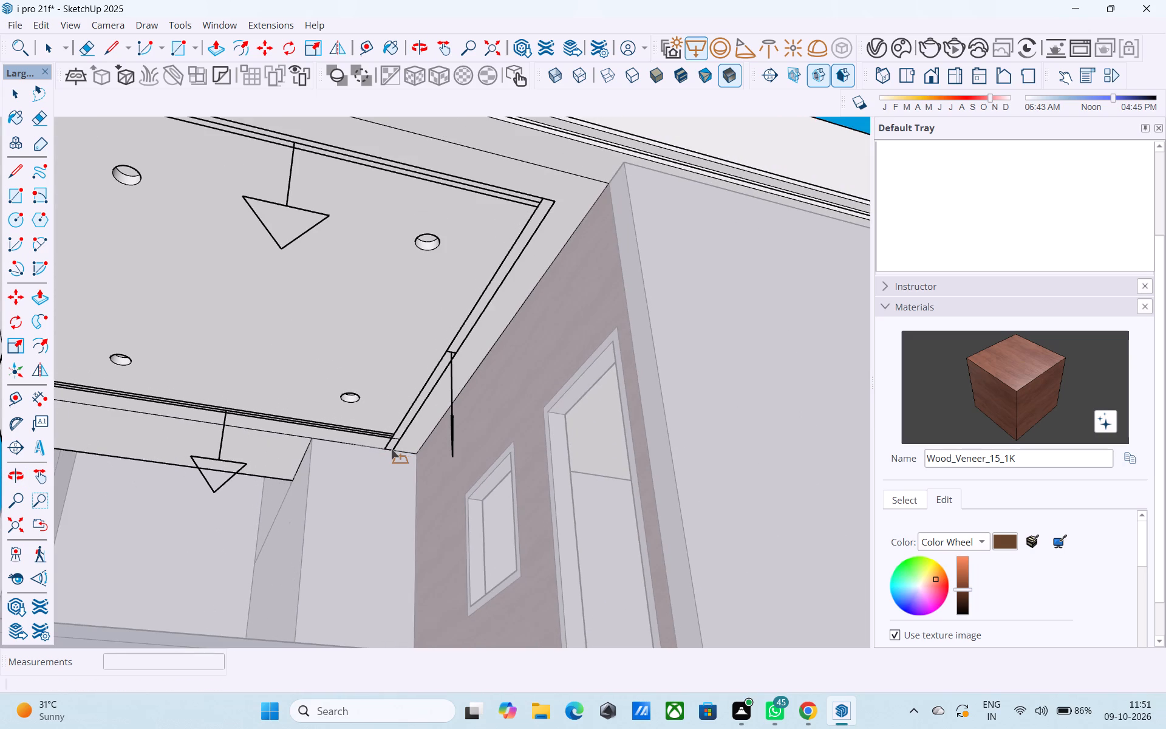
left_click(391, 449)
scroll(401, 447, "down", 3)
middle_click_drag(421, 450, 412, 458)
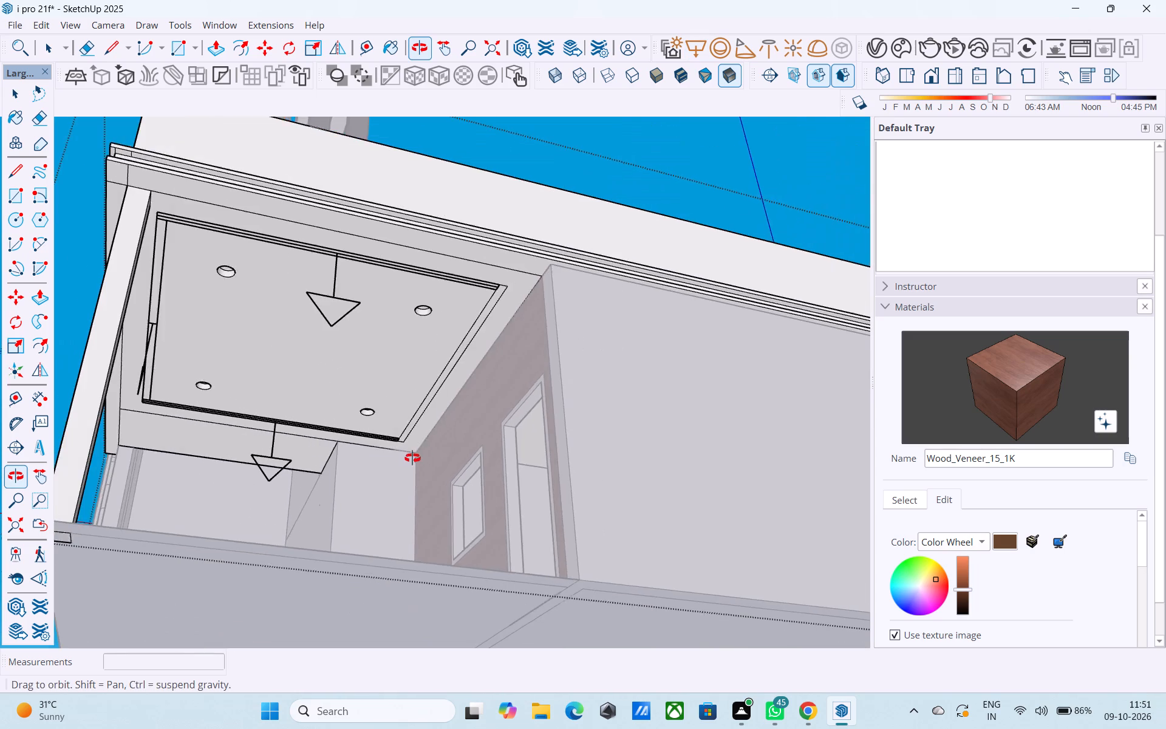
middle_click_drag(412, 458, 407, 458)
left_click(394, 449)
key("space")
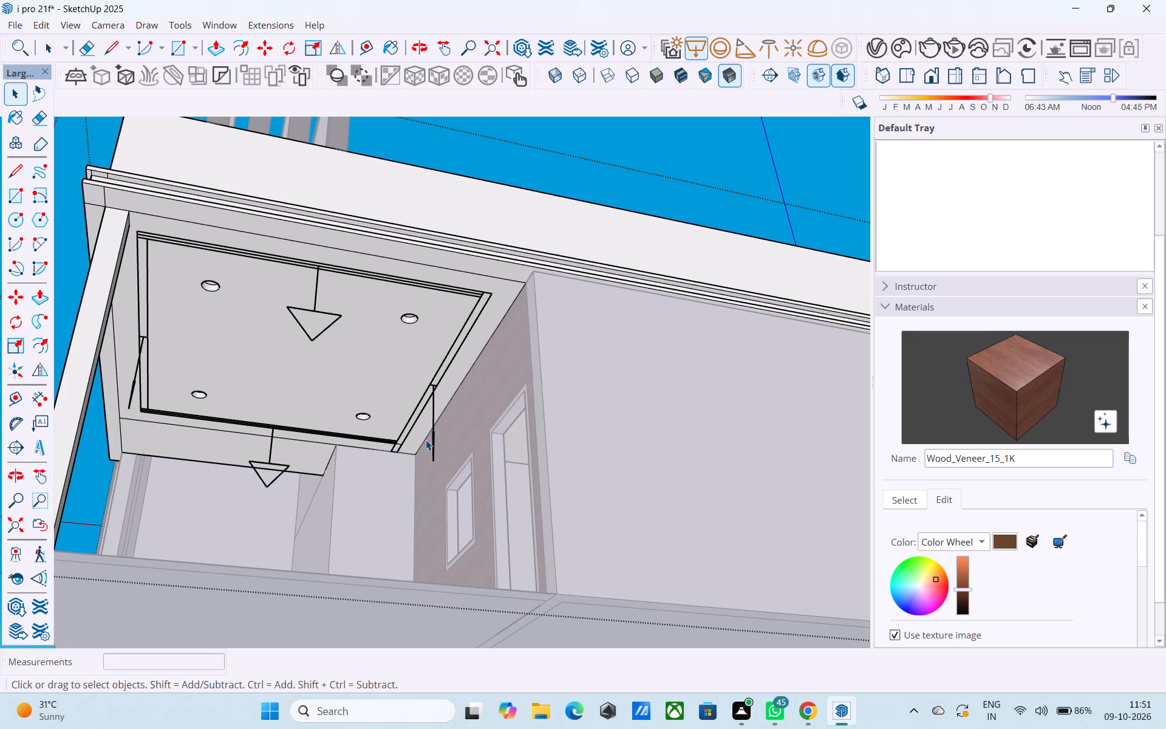
Leave the porch group and examine the ceiling with its four strip lights from several angles.
scroll(426, 440, "down", 3)
middle_click_drag(425, 440, 578, 481)
middle_click_drag(434, 447, 579, 438)
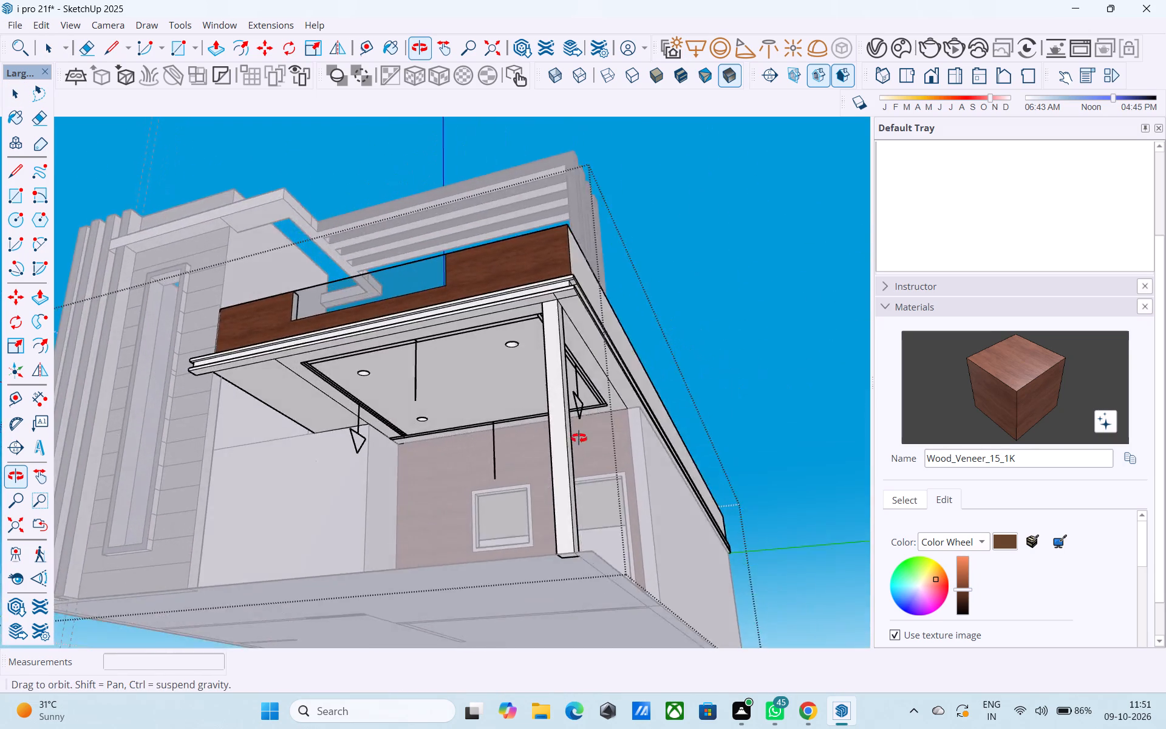
middle_click_drag(579, 438, 509, 453)
middle_click_drag(514, 456, 633, 510)
scroll(394, 443, "down", 3)
left_click(684, 380)
middle_click_drag(381, 428, 398, 440)
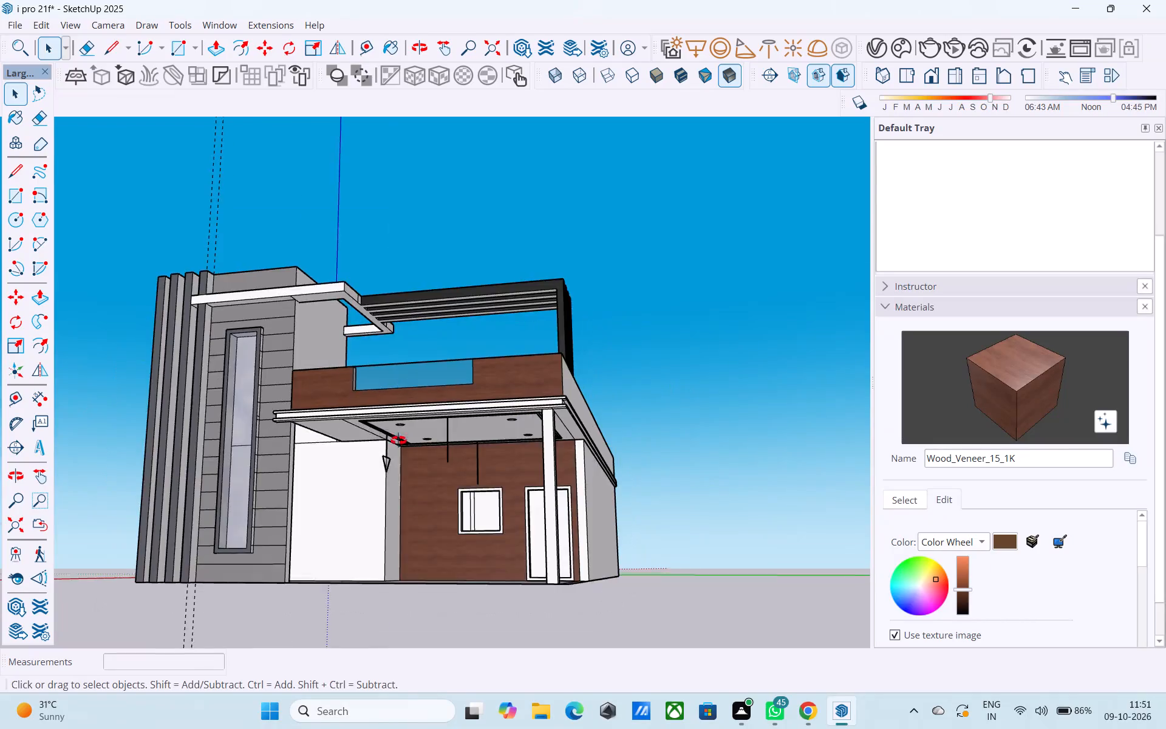
middle_click_drag(398, 440, 425, 422)
middle_click_drag(421, 420, 329, 395)
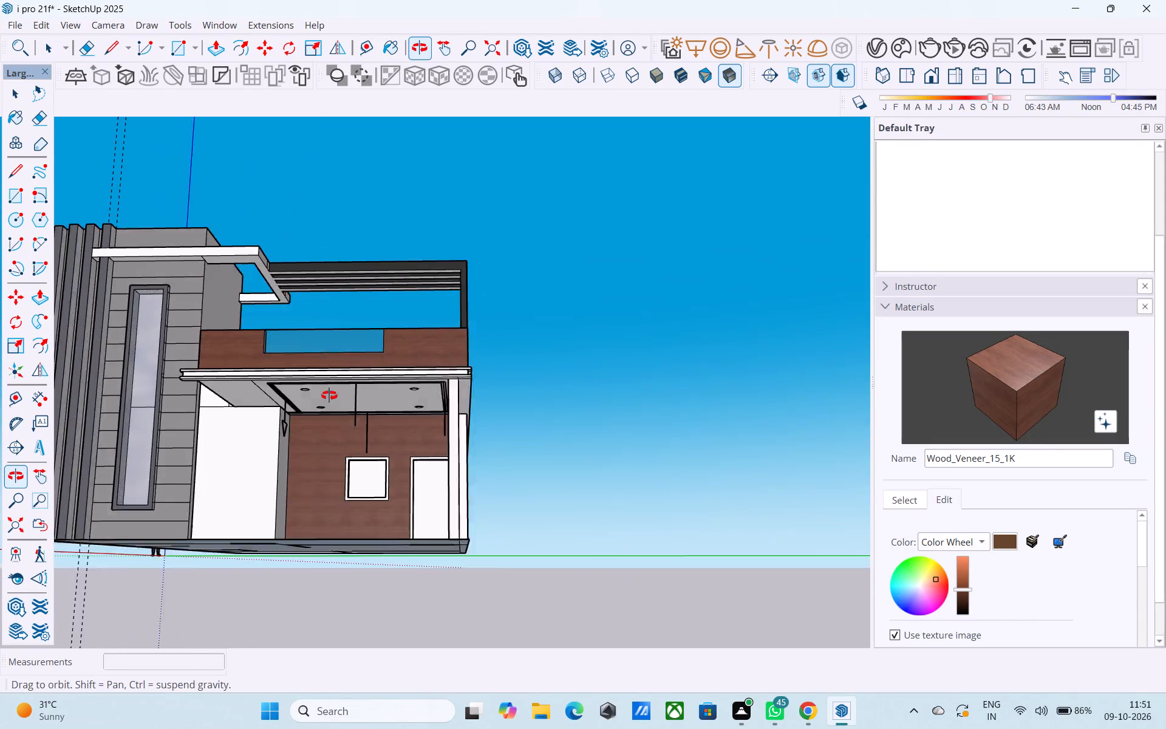
middle_click_drag(329, 395, 444, 358)
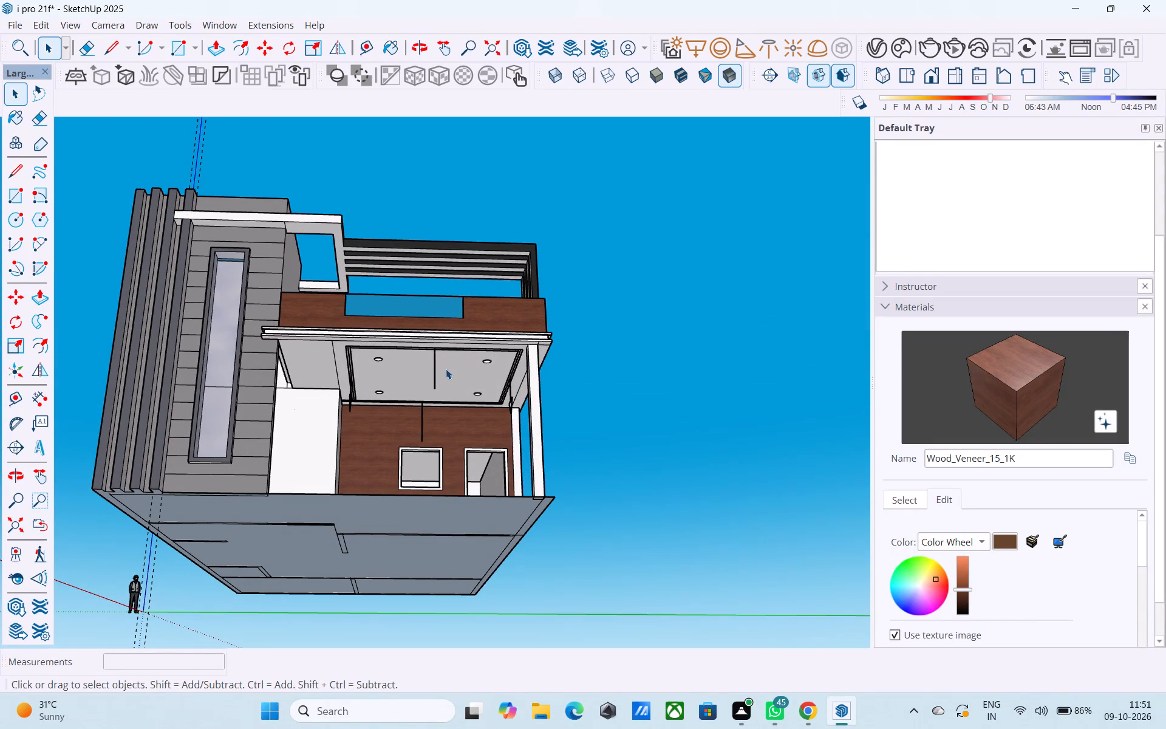
middle_click_drag(324, 352, 403, 299)
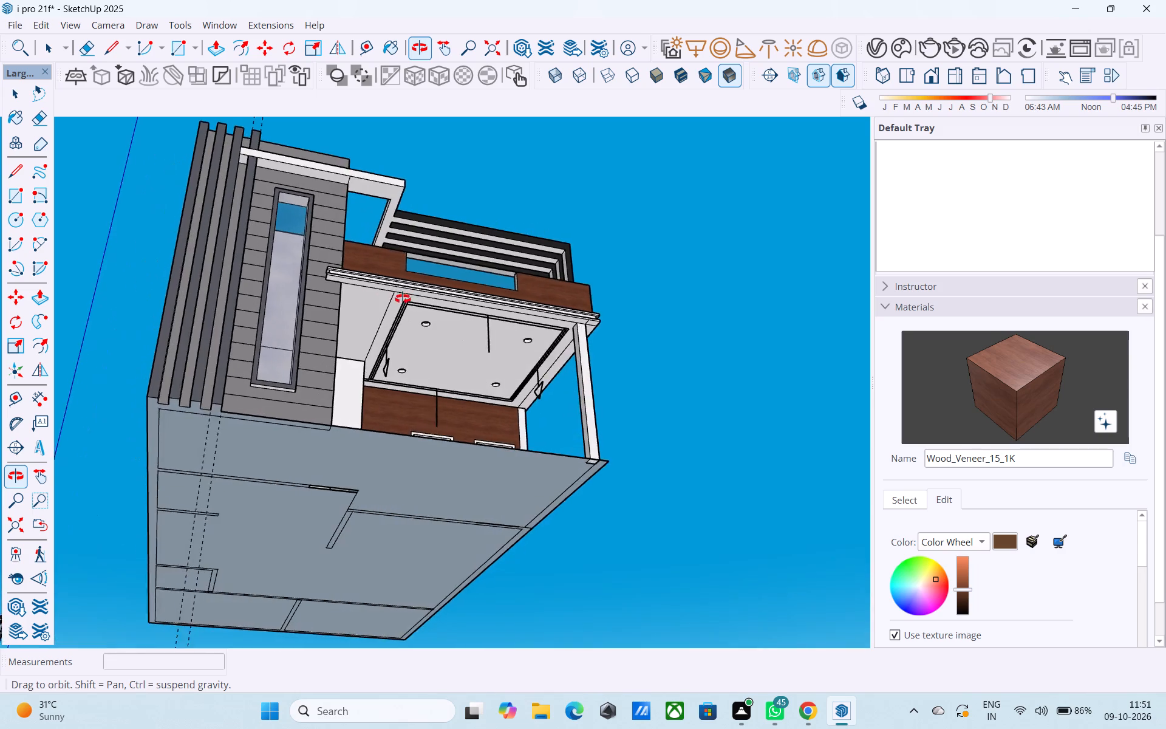
middle_click_drag(403, 299, 377, 272)
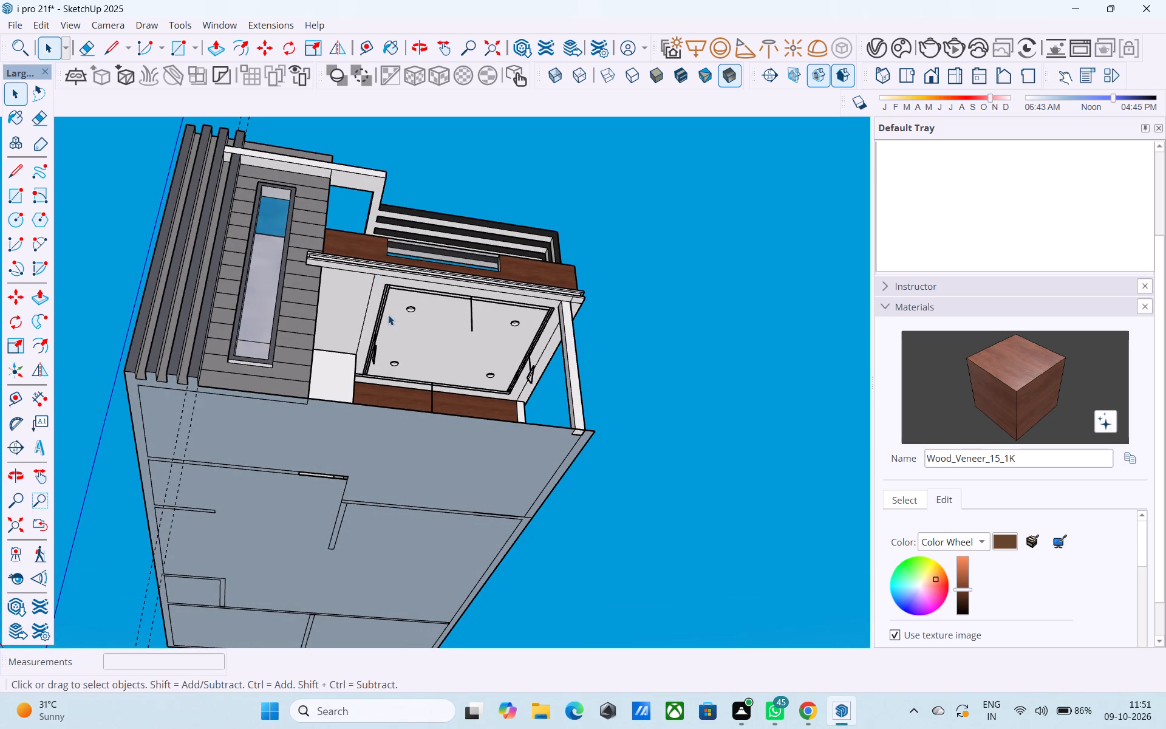
middle_click_drag(388, 315, 370, 311)
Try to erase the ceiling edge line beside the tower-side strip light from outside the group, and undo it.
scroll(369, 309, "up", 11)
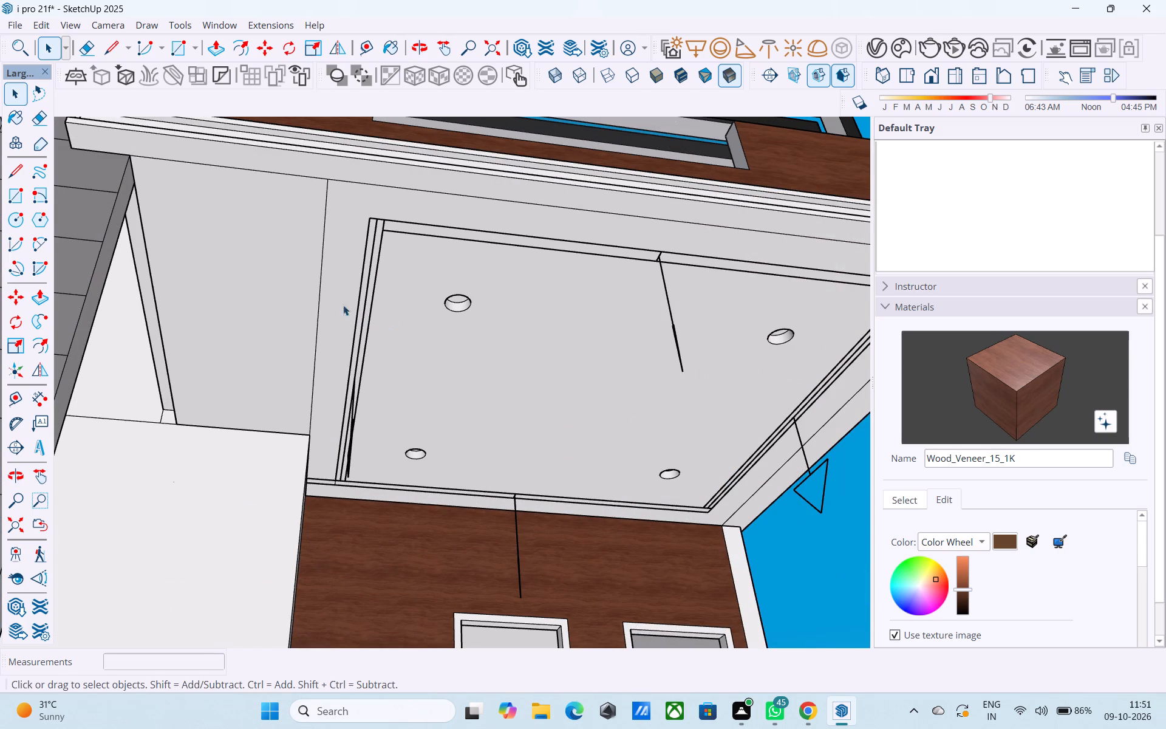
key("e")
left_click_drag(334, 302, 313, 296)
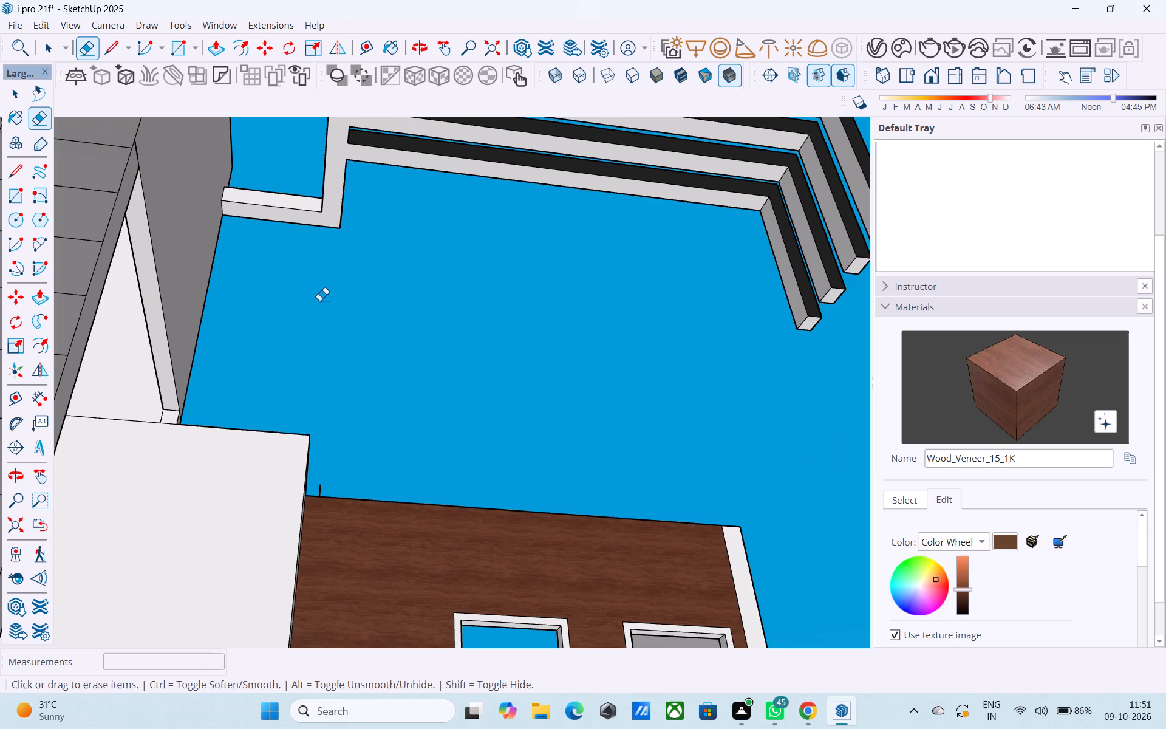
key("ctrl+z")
Inside the porch group, erase the ceiling edge line running beside the tower-side strip light.
key("space")
double_click(320, 301)
type("SE")
left_click_drag(321, 300, 316, 301)
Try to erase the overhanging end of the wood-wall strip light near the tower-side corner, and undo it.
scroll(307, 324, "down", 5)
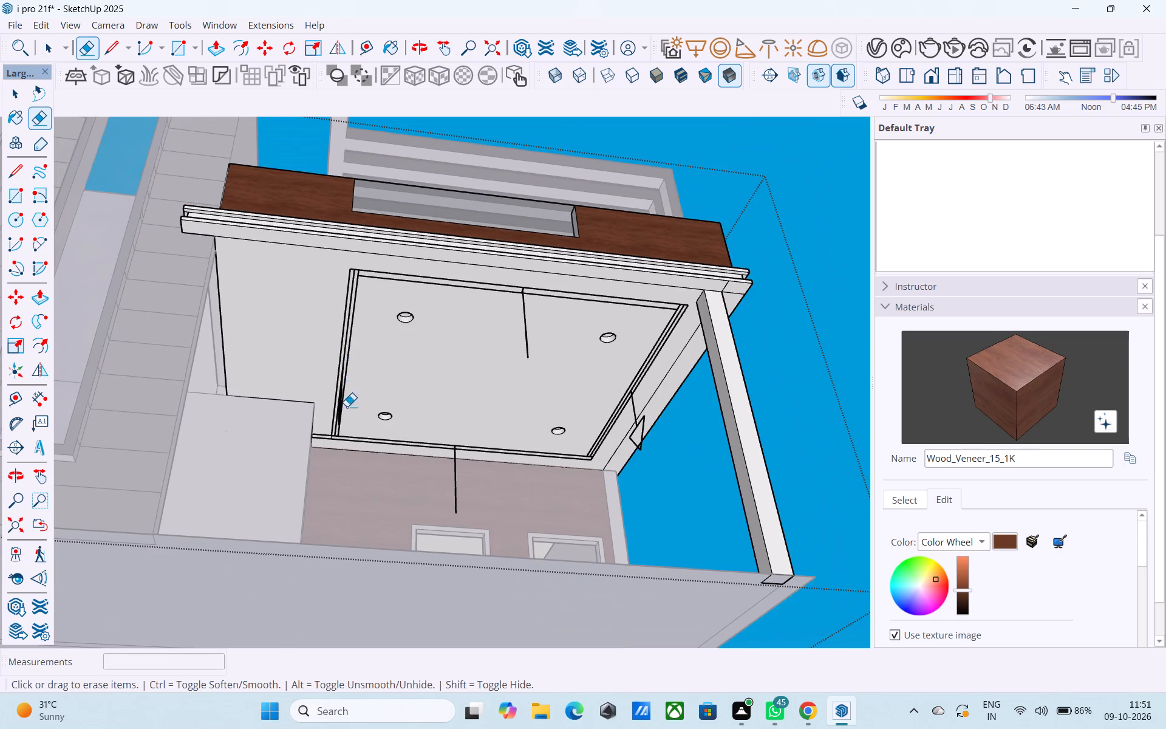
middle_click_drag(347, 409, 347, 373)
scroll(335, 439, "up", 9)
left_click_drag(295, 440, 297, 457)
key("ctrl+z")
Scale the V-Ray rectangle light along the wood-clad wall so its tower-side end stops at the tower-side strip.
key("space")
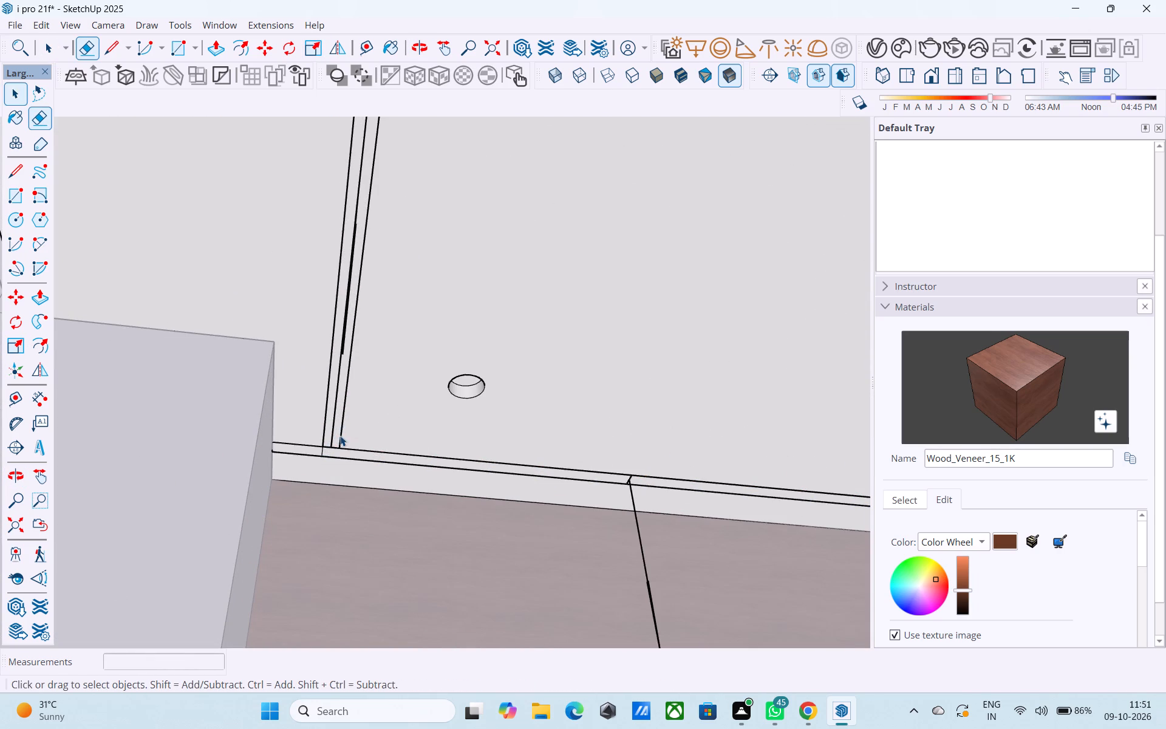
scroll(342, 440, "down", 7)
middle_click_drag(416, 448, 365, 457)
scroll(352, 464, "up", 2)
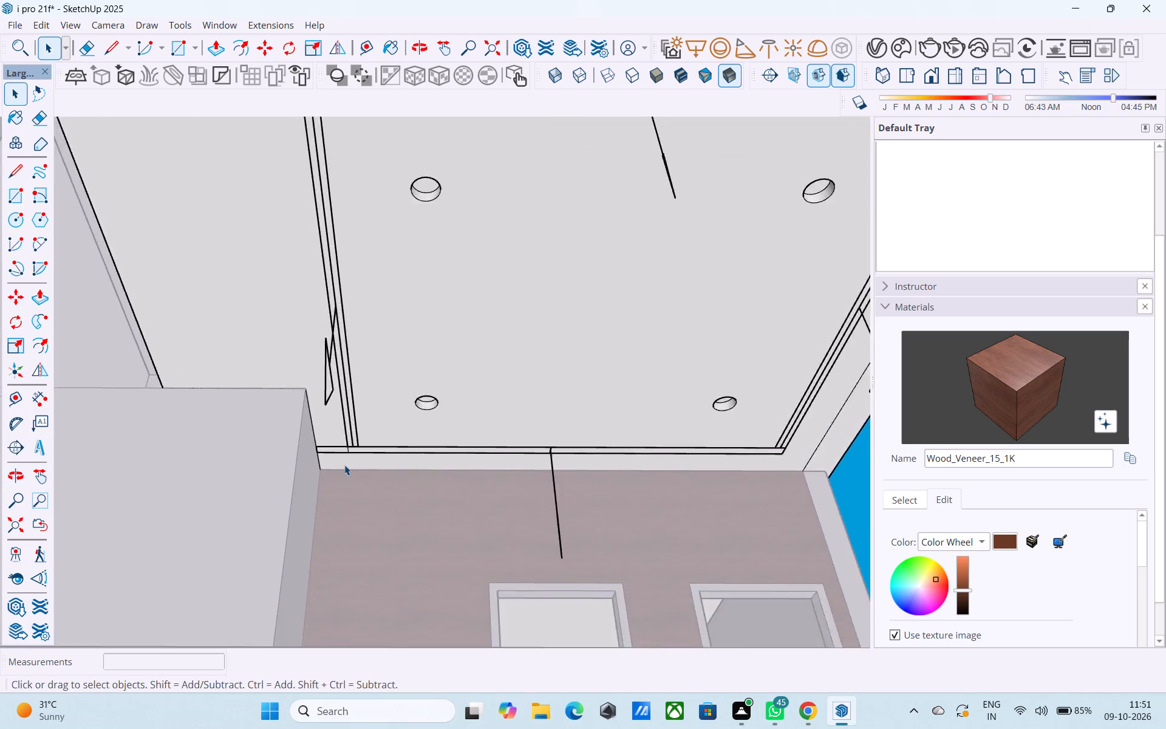
scroll(344, 465, "up", 9)
left_click(301, 437)
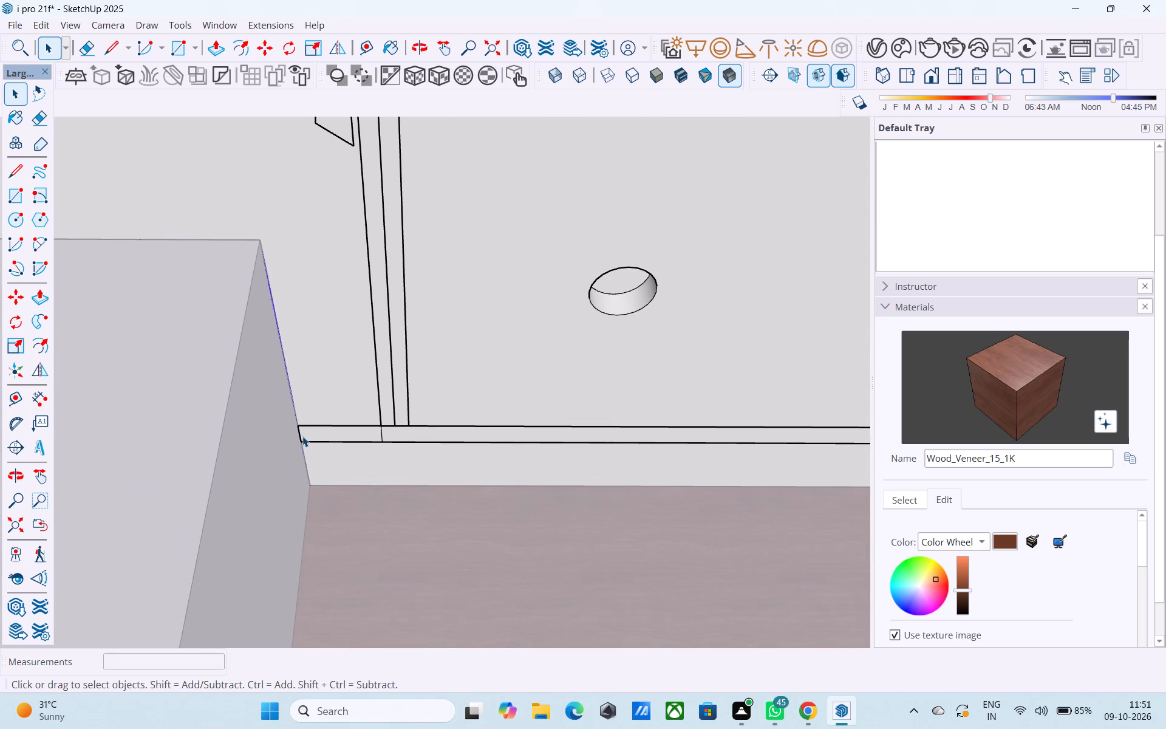
left_click(308, 425)
scroll(309, 431, "down", 9)
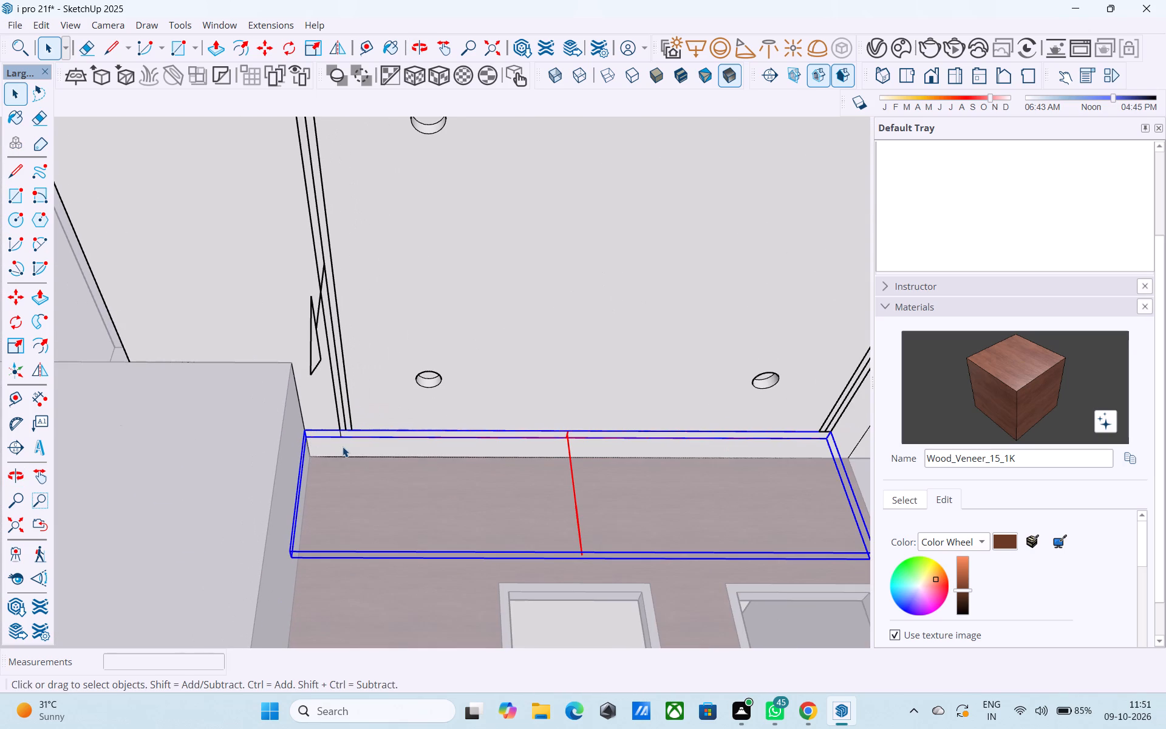
key("s")
scroll(332, 456, "up", 3)
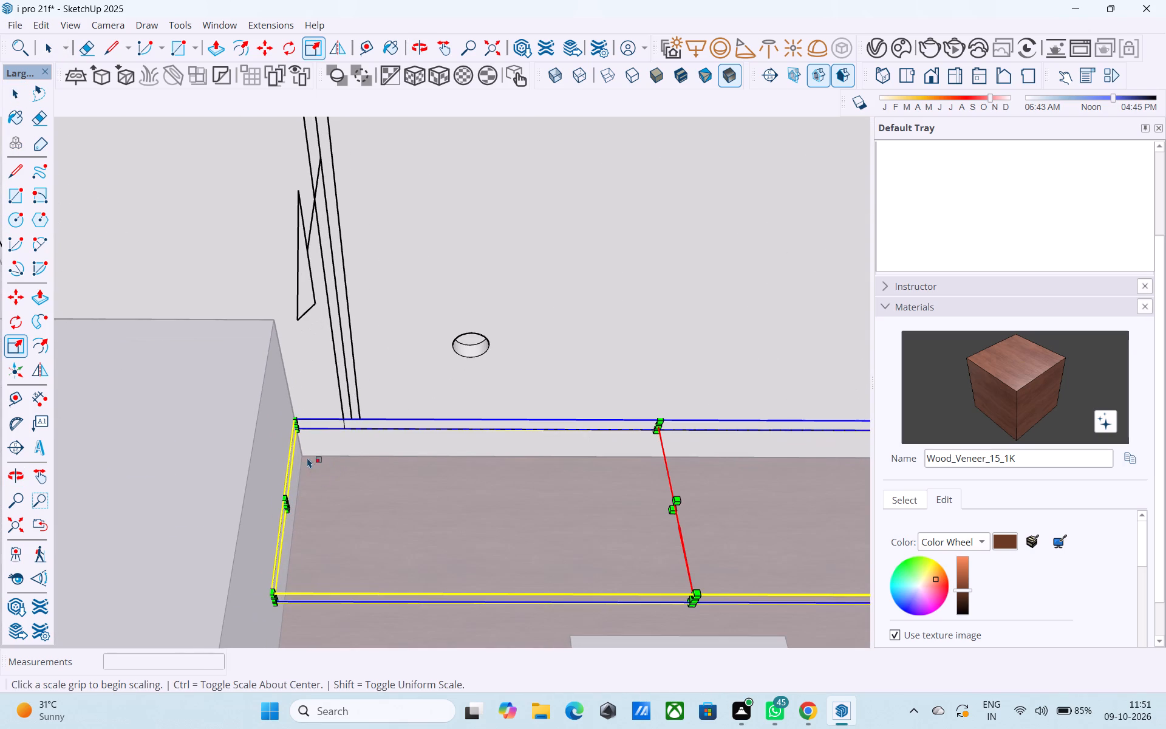
middle_click_drag(305, 456, 263, 443)
scroll(307, 434, "up", 7)
left_click_drag(304, 436, 333, 428)
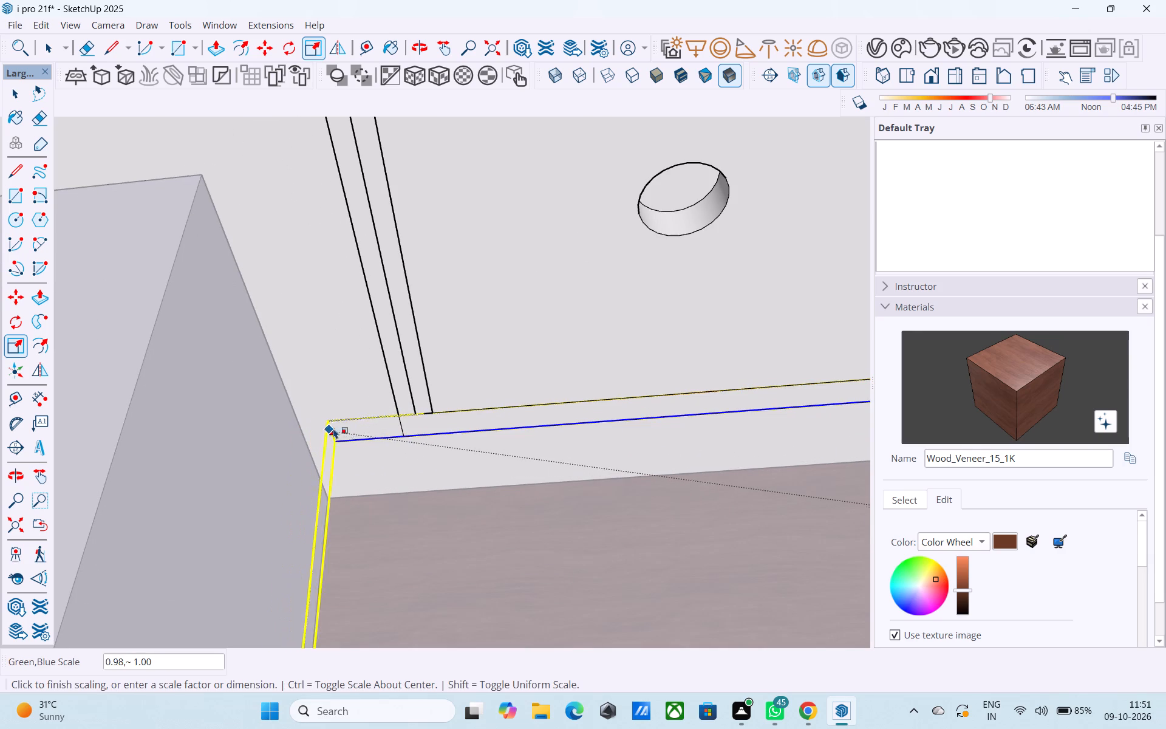
left_click_drag(333, 428, 401, 430)
scroll(399, 450, "down", 8)
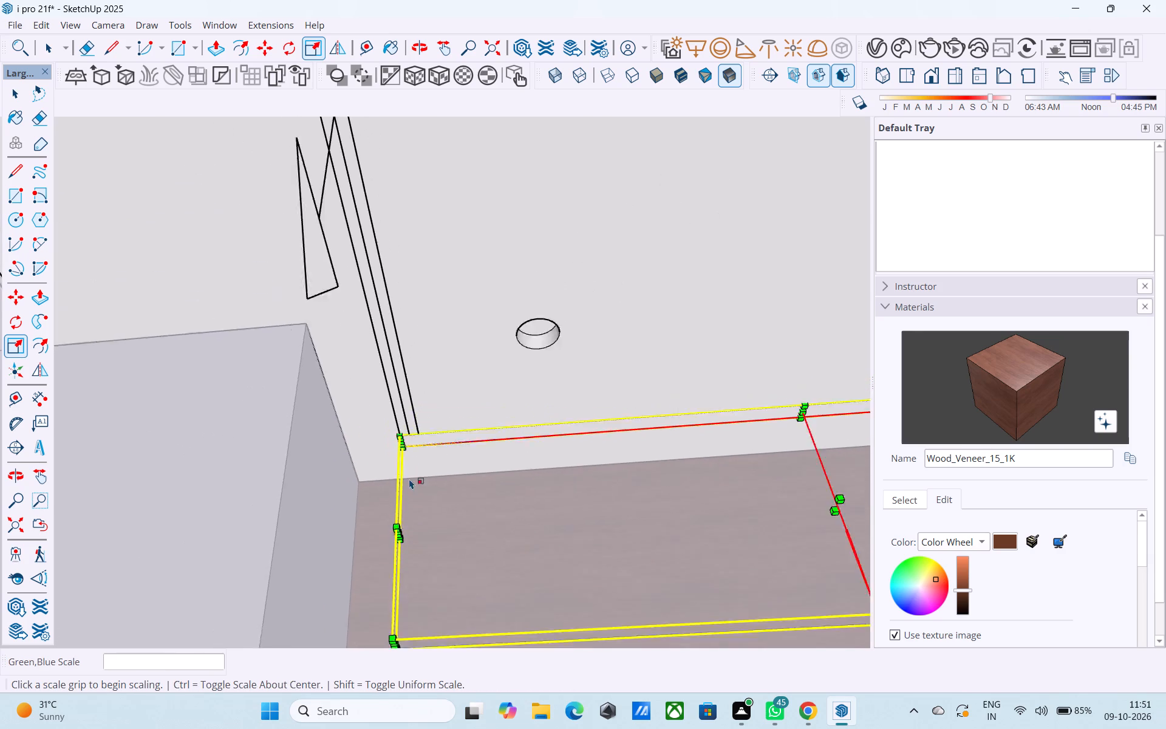
Leave the porch group and save the model.
scroll(409, 479, "down", 10)
key("b")
scroll(418, 479, "down", 8)
middle_click_drag(417, 502, 453, 577)
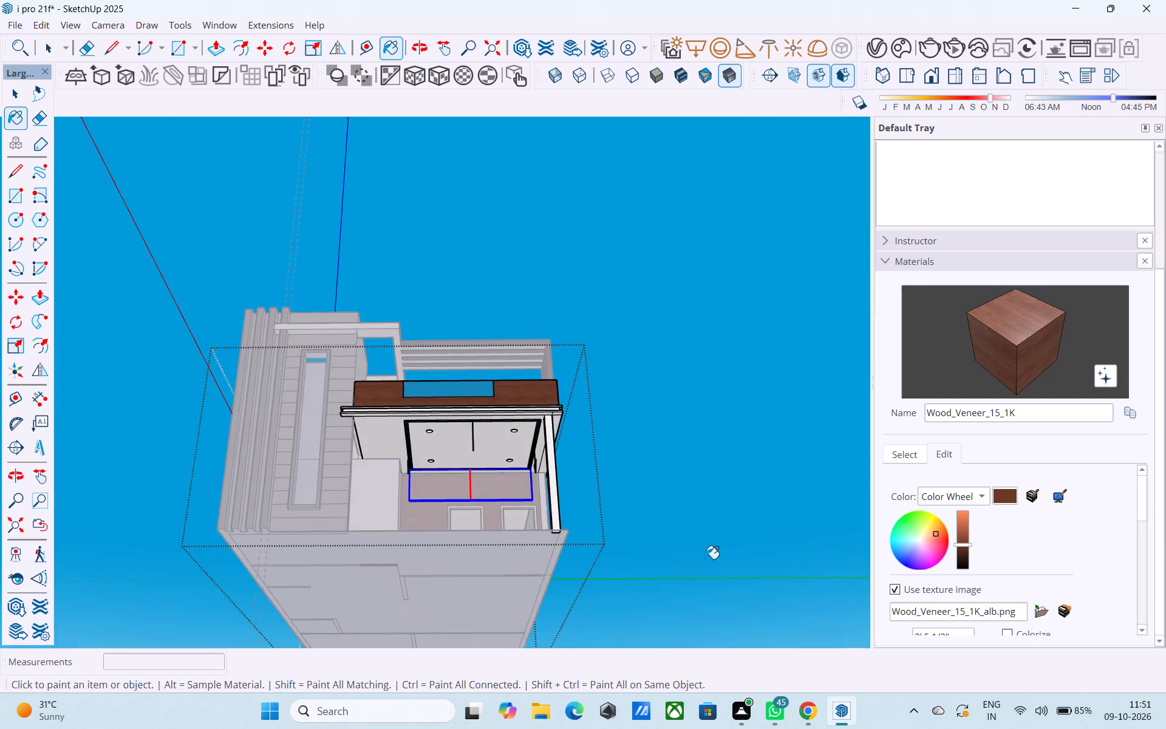
middle_click_drag(580, 512, 574, 553)
middle_click_drag(563, 539, 517, 544, "shift")
left_click(588, 529)
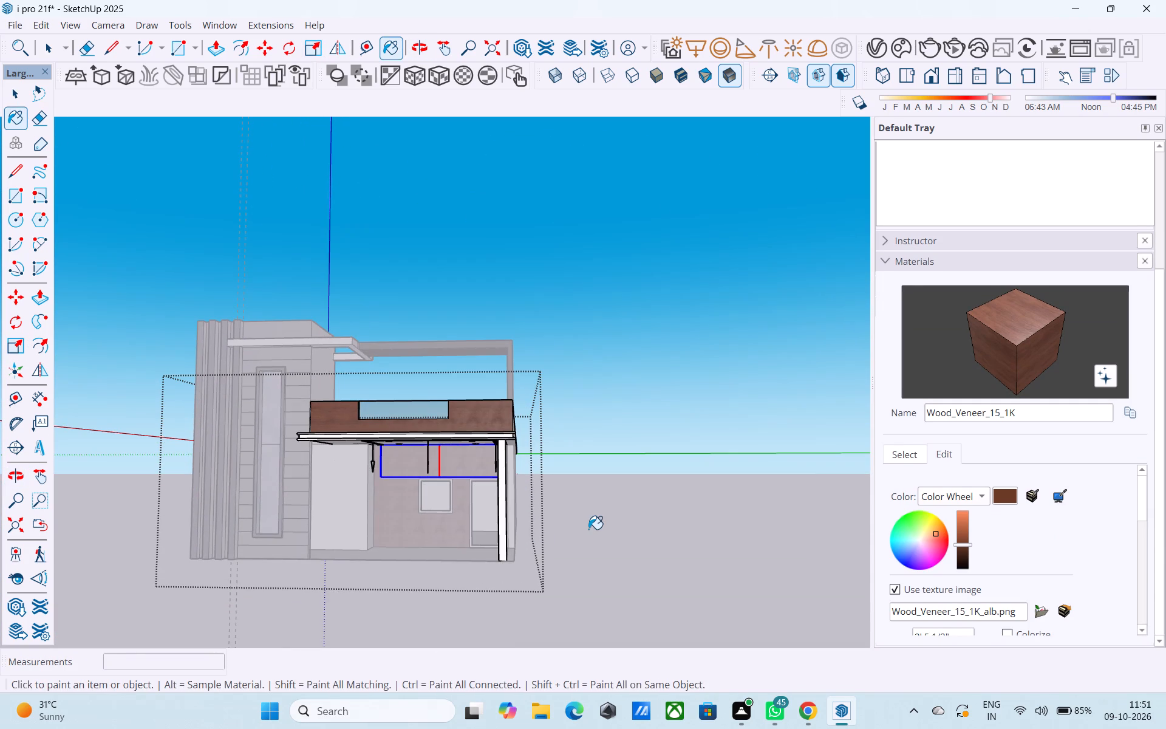
key("space")
left_click(584, 526)
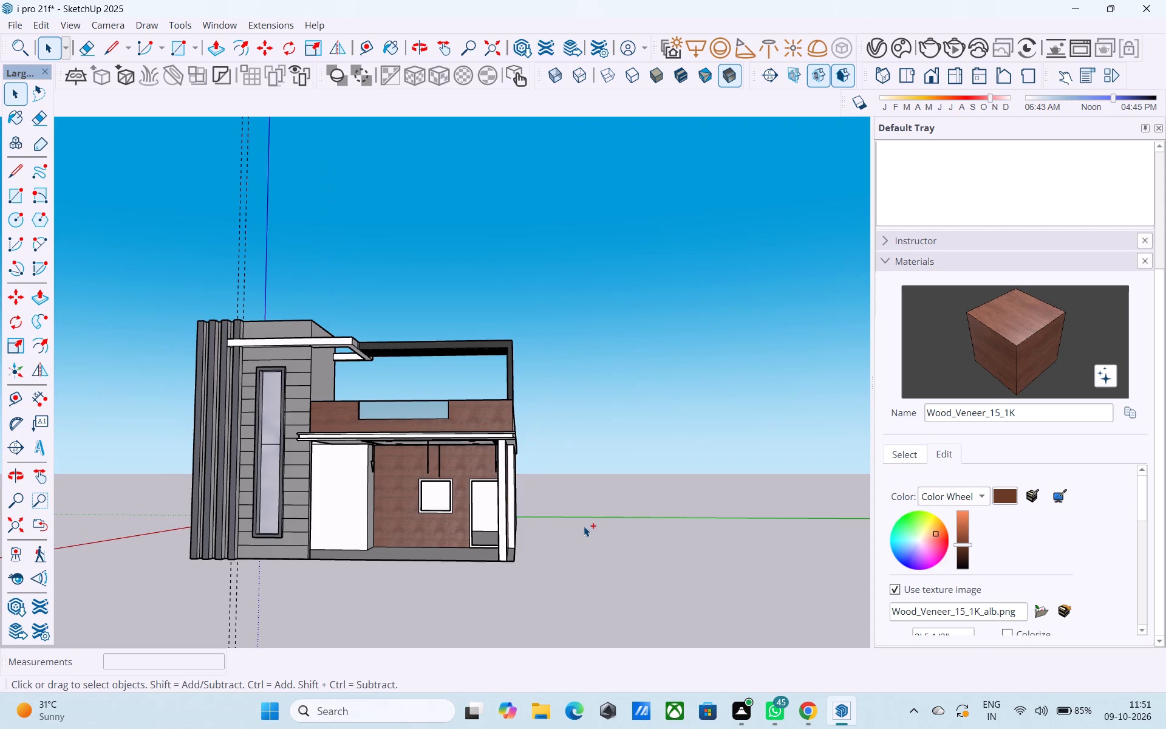
key("ctrl+s")
left_click(545, 469)
Place a V-Ray sphere light inside the round ceiling recess at the front tower-side corner.
middle_click_drag(424, 516, 486, 495)
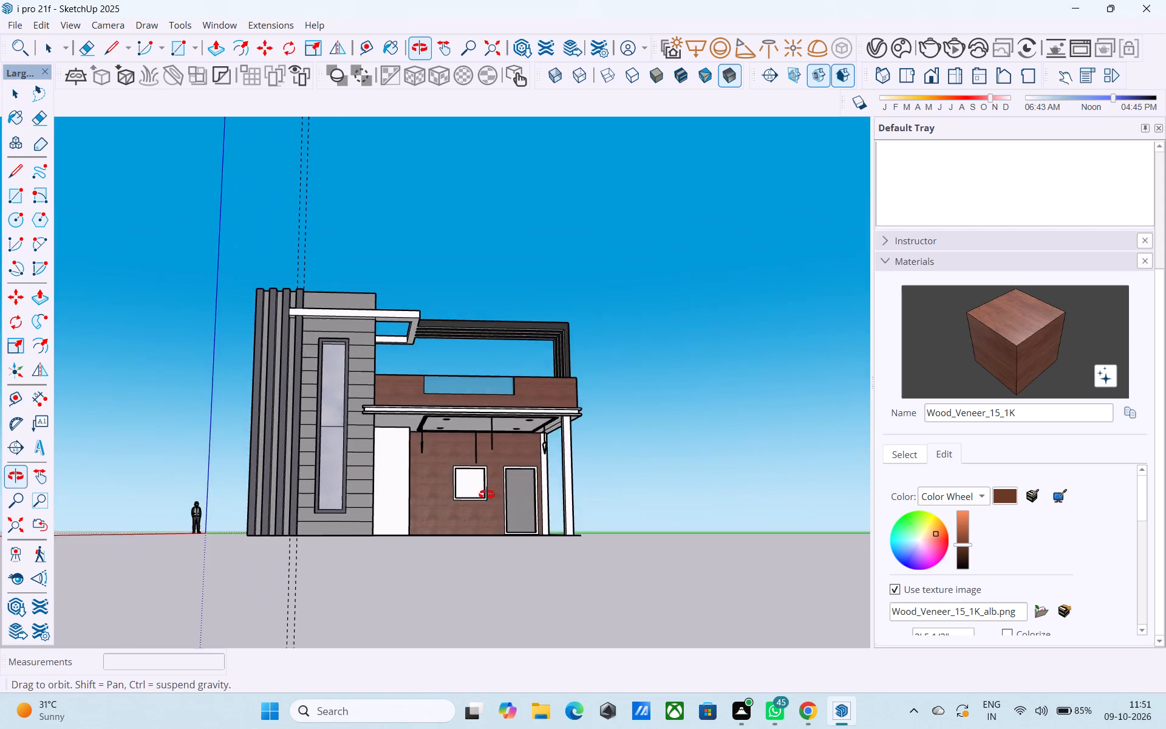
middle_click_drag(486, 495, 497, 516)
middle_click_drag(506, 490, 517, 465)
scroll(518, 464, "up", 7)
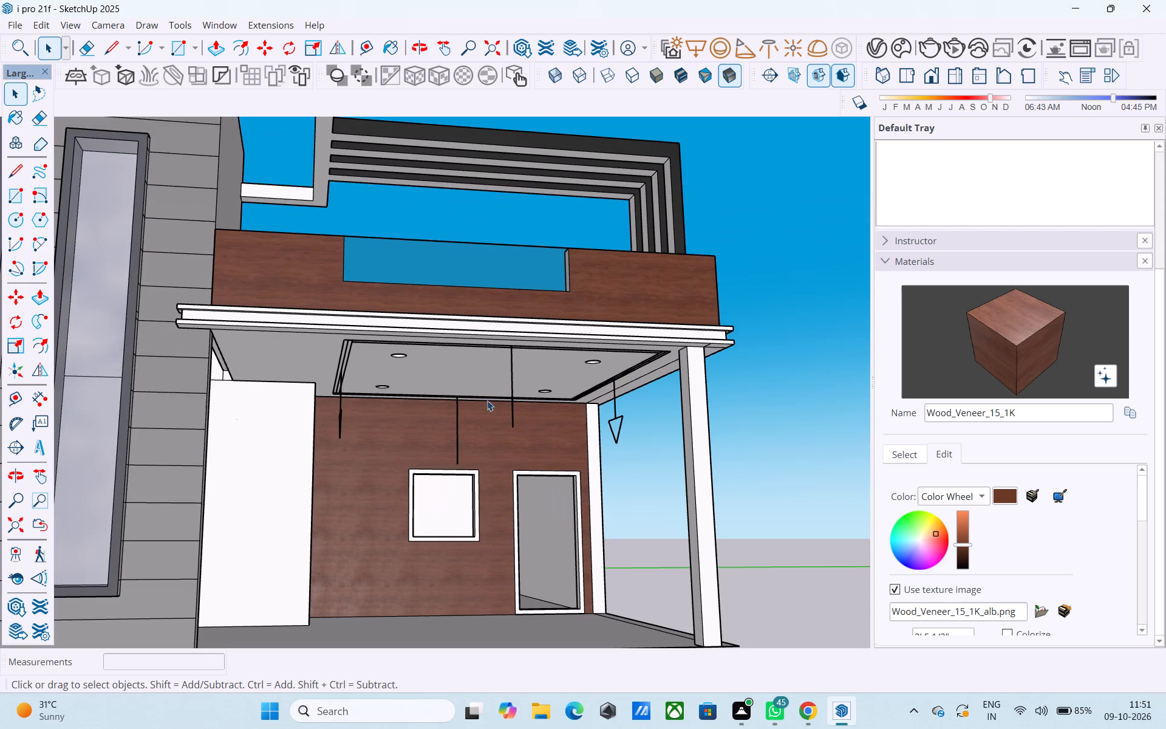
middle_click_drag(457, 430, 441, 374, "shift")
middle_click_drag(442, 369, 452, 421)
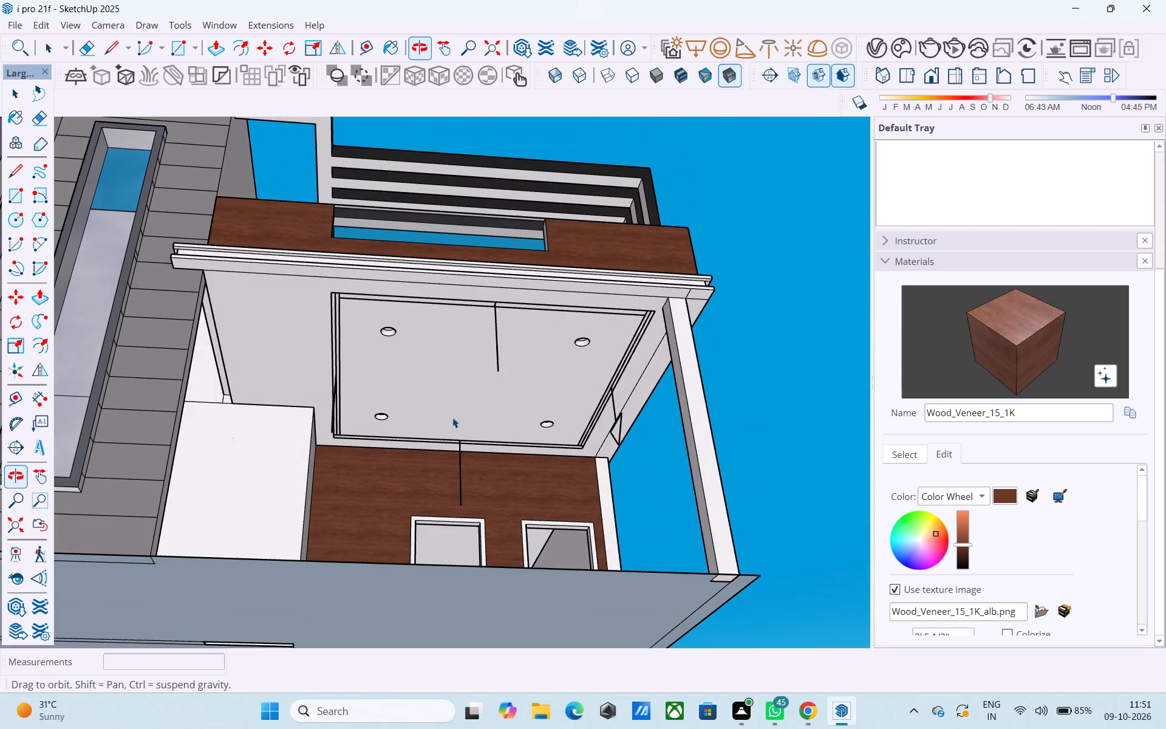
left_click(724, 50)
middle_click_drag(360, 312, 406, 348)
scroll(392, 368, "up", 6)
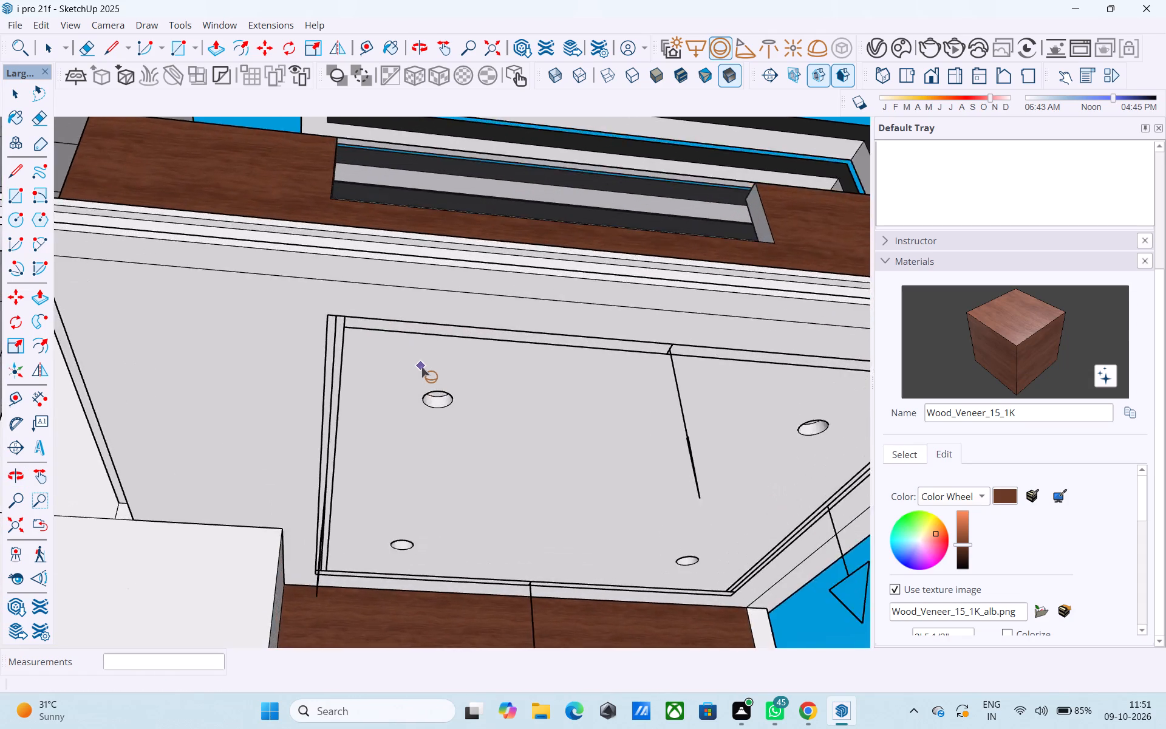
scroll(421, 367, "up", 2)
middle_click_drag(426, 431, 445, 378)
scroll(463, 365, "up", 5)
middle_click_drag(420, 378, 397, 300)
scroll(438, 353, "up", 2)
scroll(438, 355, "down", 1)
scroll(438, 355, "up", 1)
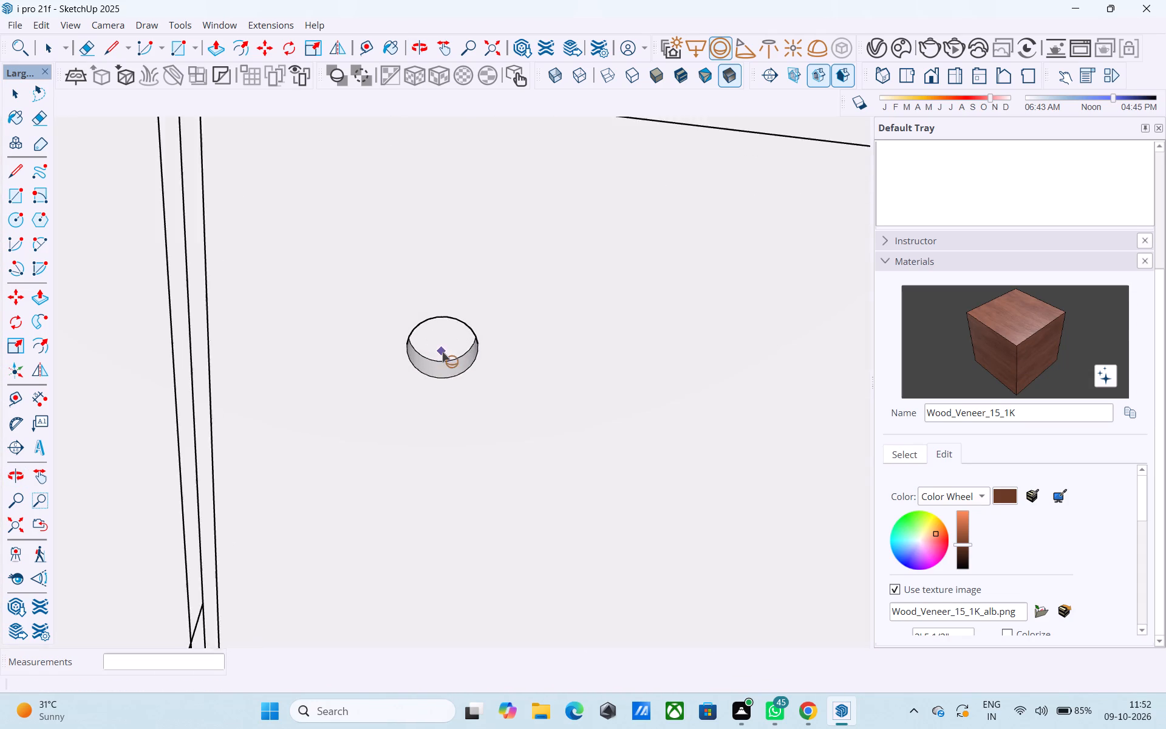
scroll(442, 352, "up", 2)
middle_click_drag(438, 357, 424, 275)
left_click(438, 323)
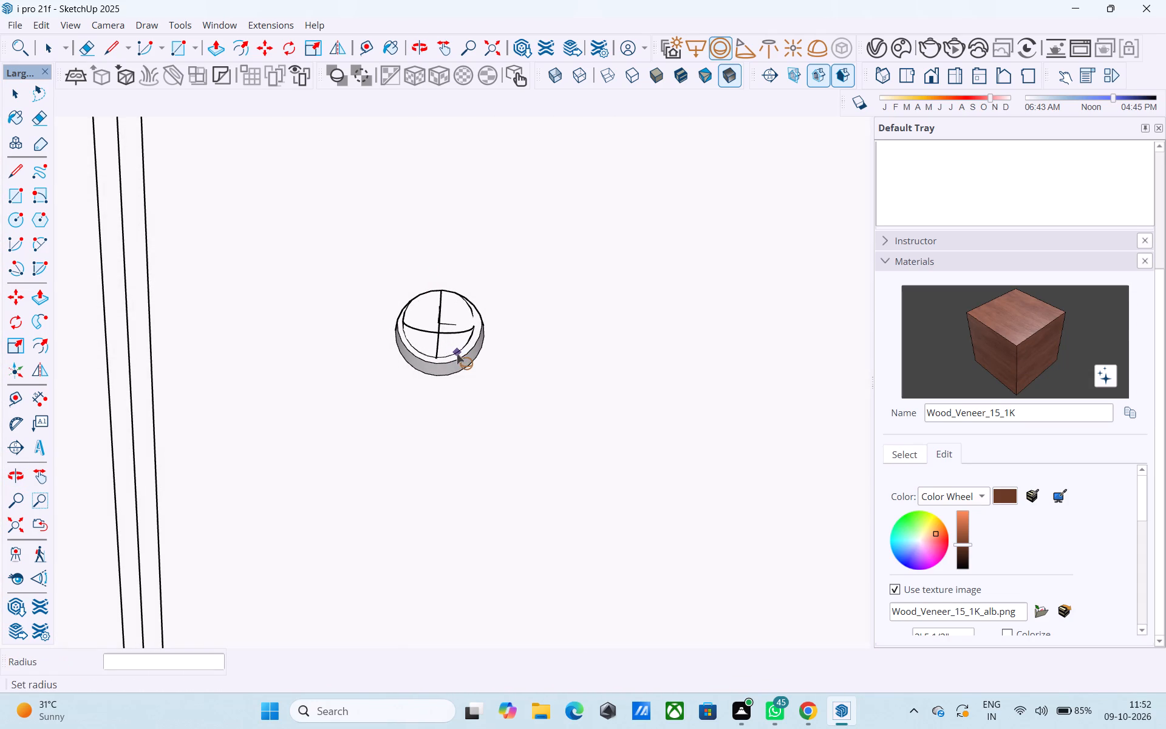
left_click(458, 355)
Place a V-Ray sphere light inside the round ceiling recess at the front column-side corner.
scroll(292, 340, "down", 14)
middle_click_drag(539, 336, 428, 423)
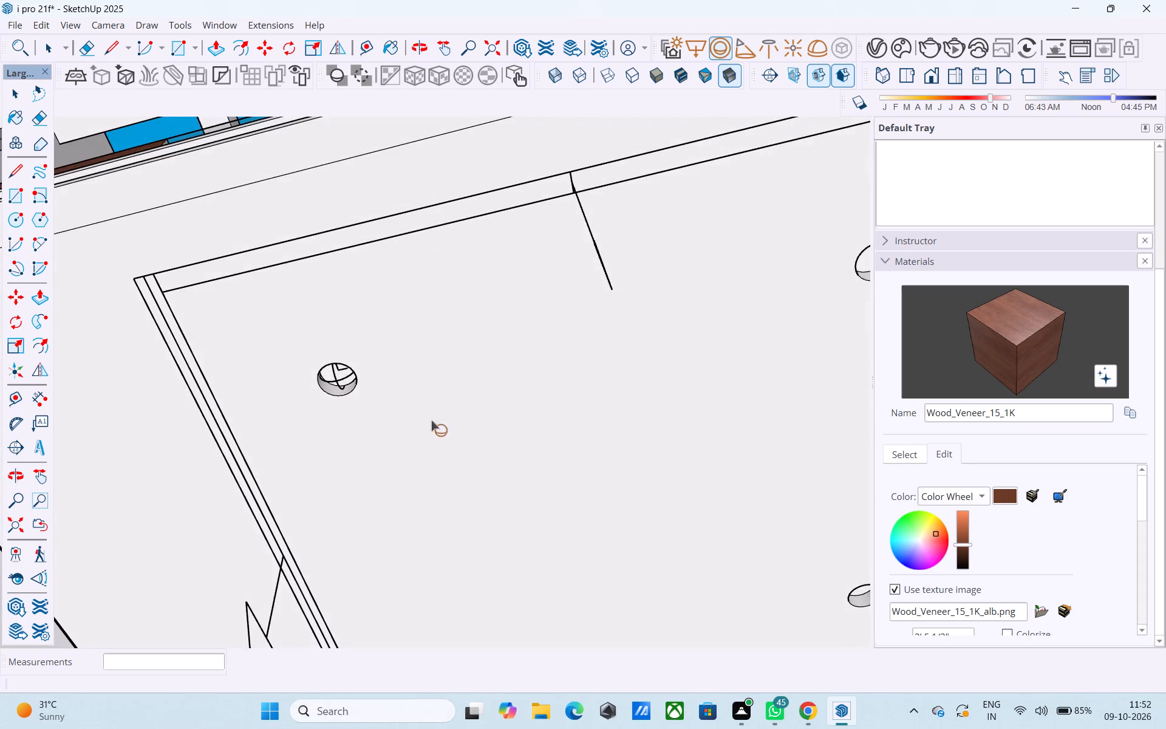
middle_click_drag(519, 384, 365, 357, "shift")
middle_click_drag(554, 351, 495, 347)
scroll(590, 335, "up", 8)
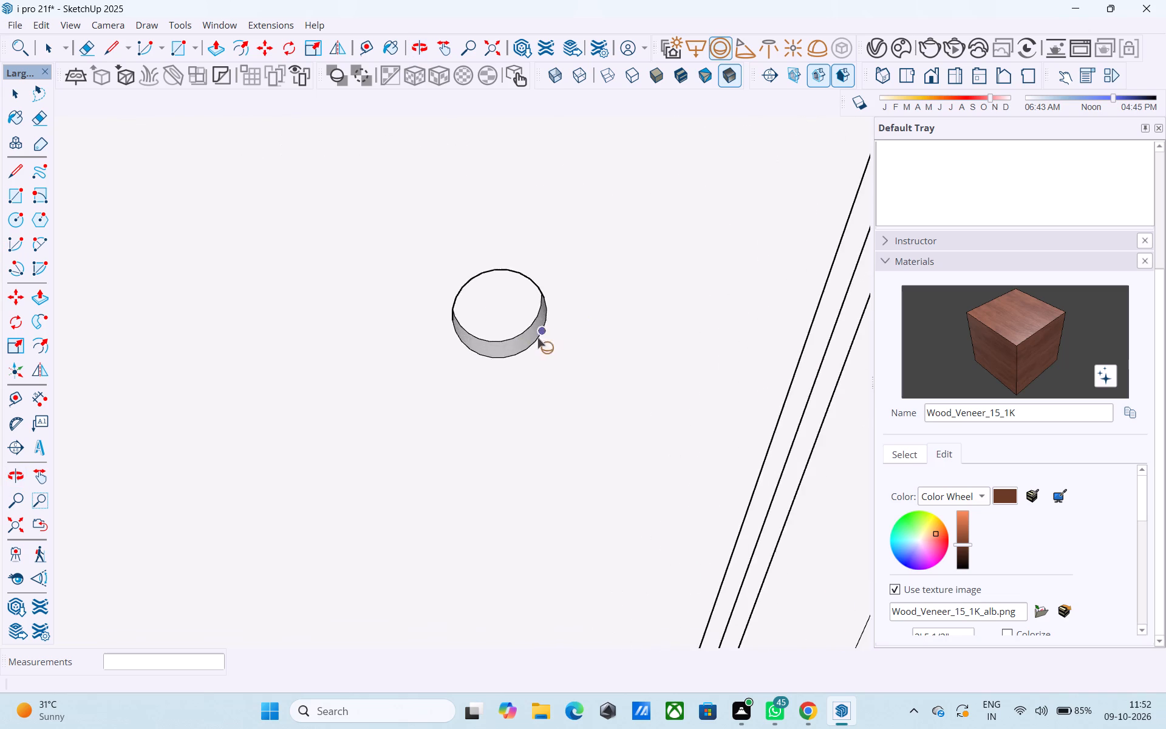
middle_click_drag(503, 351, 474, 286)
scroll(473, 290, "up", 4)
left_click(501, 298)
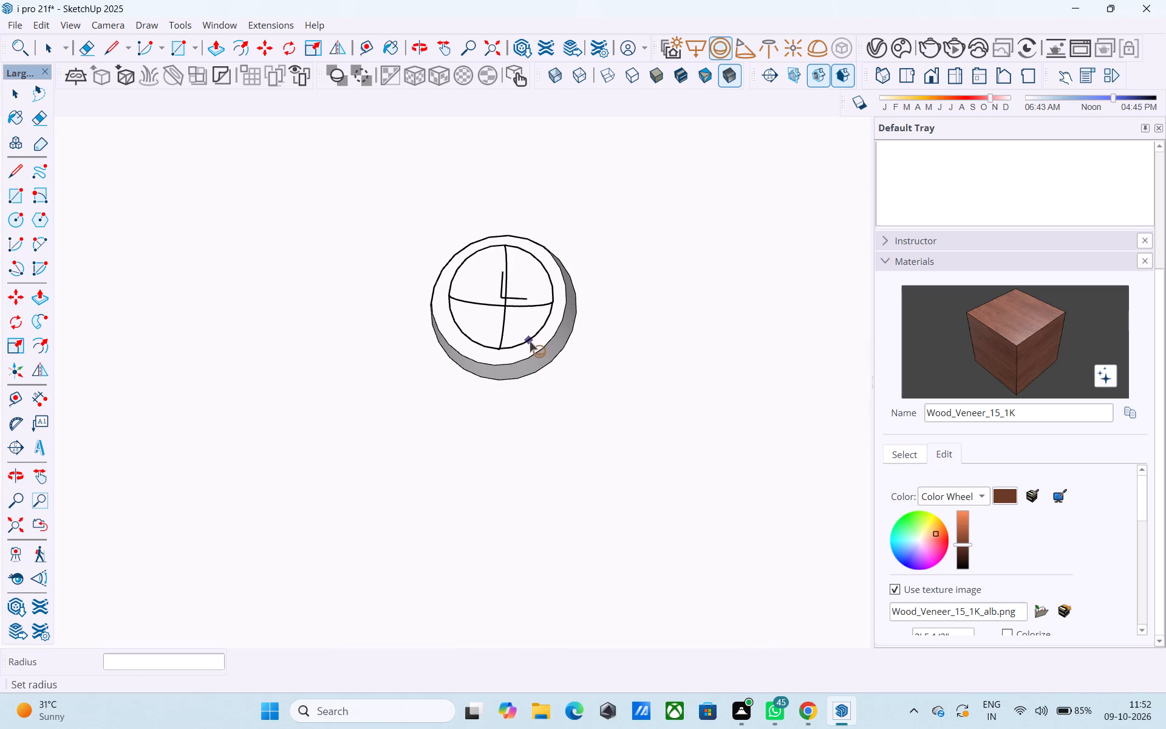
left_click(535, 347)
Place a V-Ray sphere light inside the round ceiling recess at the rear tower-side corner, near the wood-clad wall.
scroll(534, 350, "down", 16)
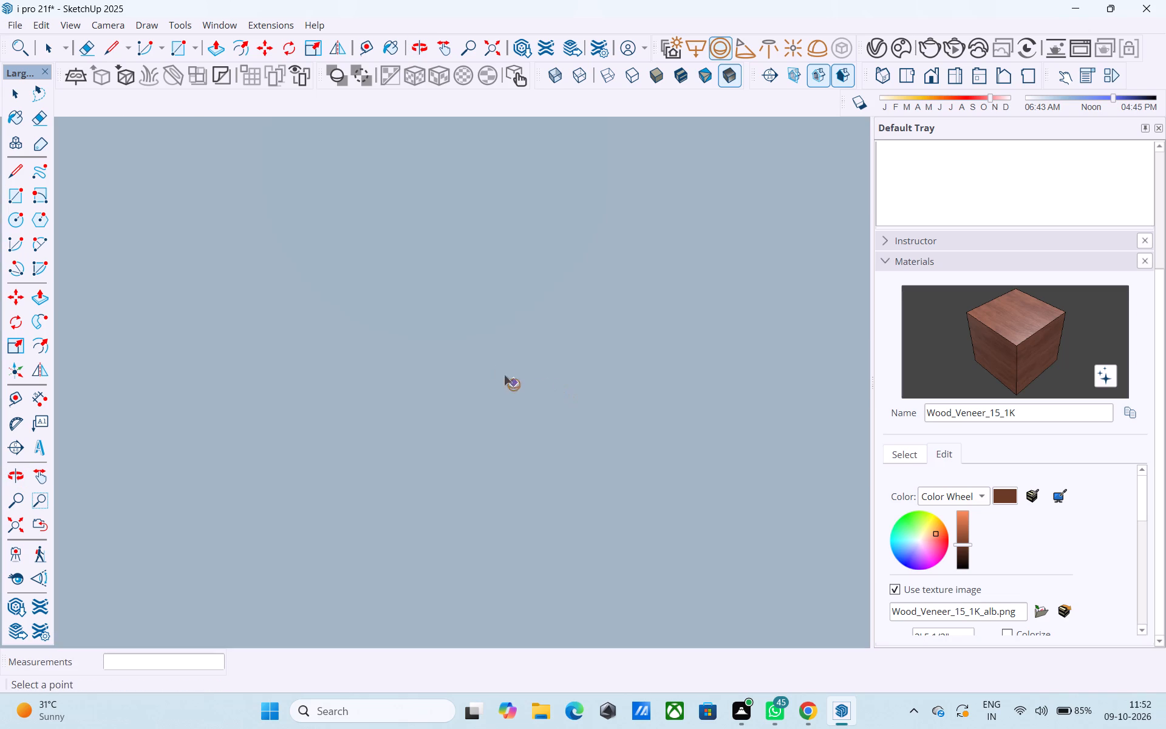
middle_click_drag(474, 352, 420, 569)
middle_click_drag(549, 389, 361, 599)
scroll(470, 430, "down", 11)
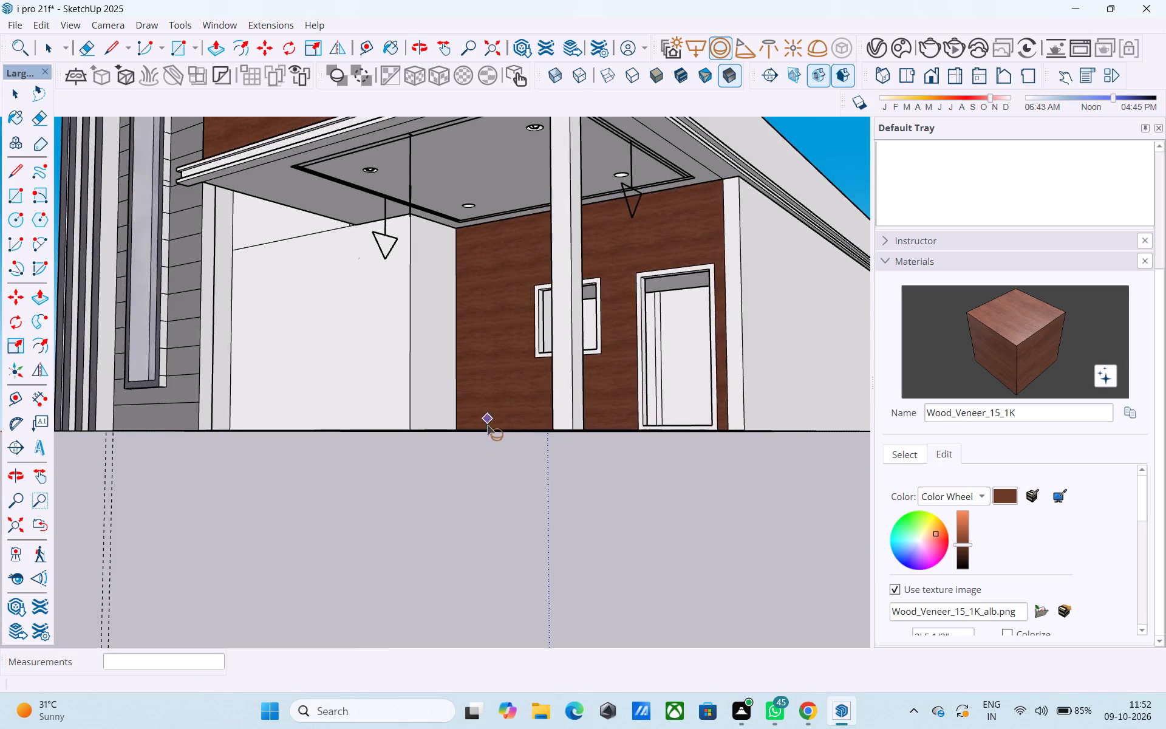
scroll(487, 425, "down", 1)
middle_click_drag(486, 426, 541, 449)
scroll(480, 353, "up", 11)
middle_click_drag(485, 248, 512, 250)
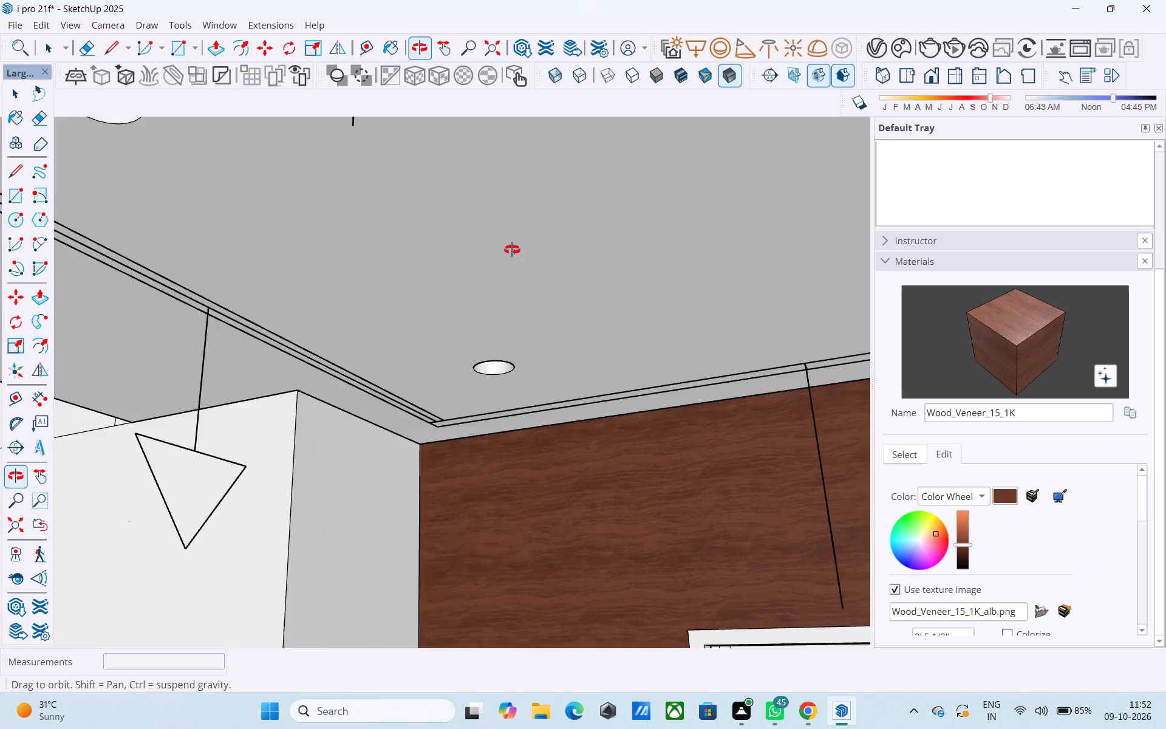
middle_click_drag(512, 250, 513, 224)
scroll(500, 349, "up", 7)
middle_click_drag(470, 459, 486, 398)
scroll(497, 386, "up", 7)
middle_click_drag(492, 369, 508, 225)
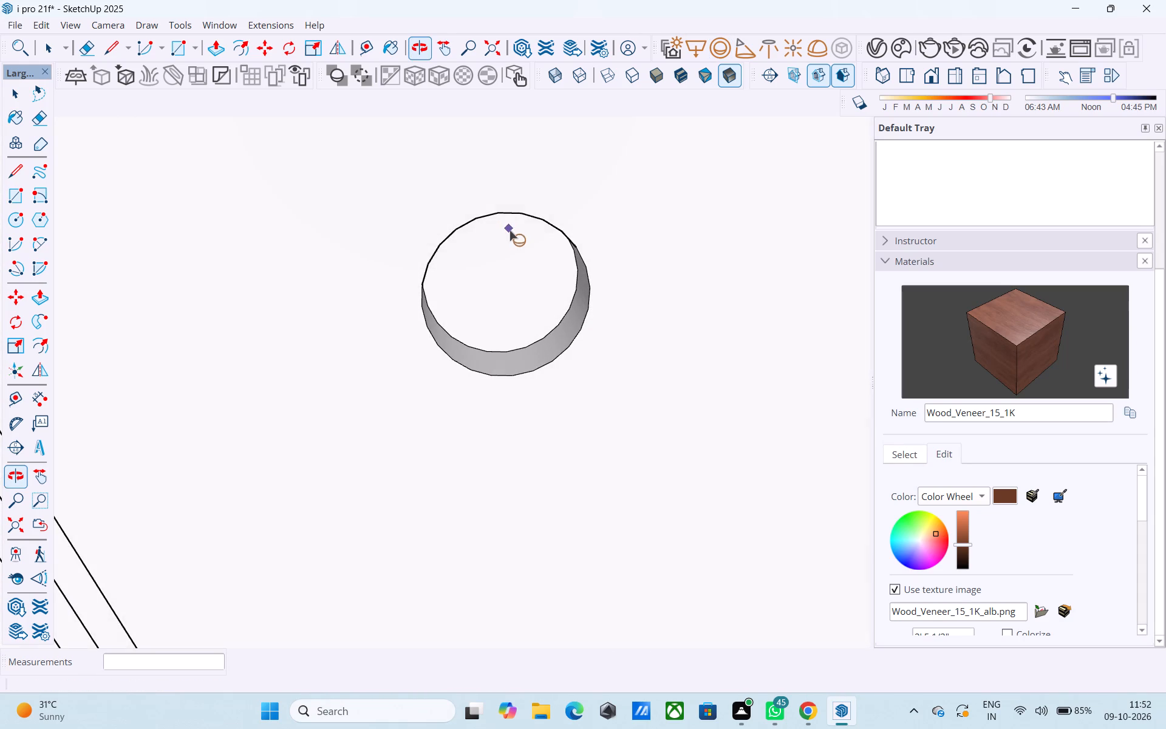
middle_click_drag(497, 297, 460, 232)
left_click(486, 269)
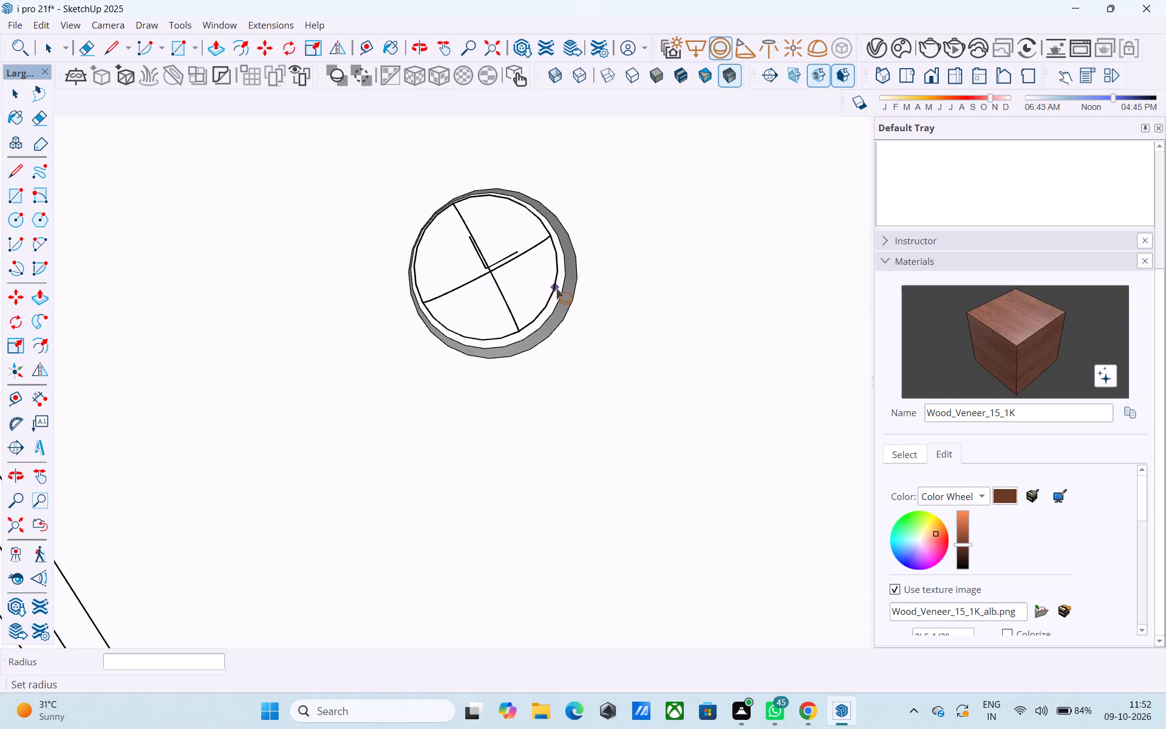
left_click(556, 289)
Place a V-Ray sphere light inside the round ceiling recess at the rear column-side corner, near the wood-clad wall.
scroll(319, 335, "up", 1)
scroll(288, 347, "down", 10)
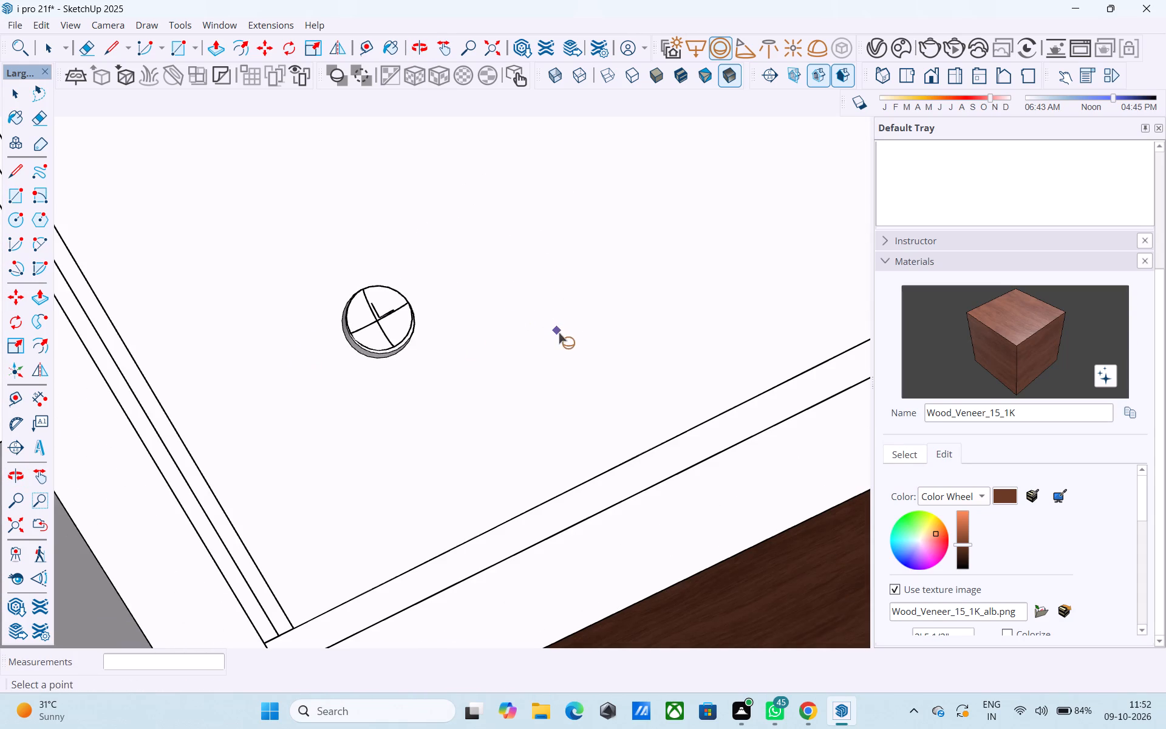
middle_click_drag(559, 333, 230, 454)
middle_click_drag(572, 335, 202, 527, "shift")
middle_click_drag(480, 332, 378, 465, "shift")
scroll(452, 331, "up", 2)
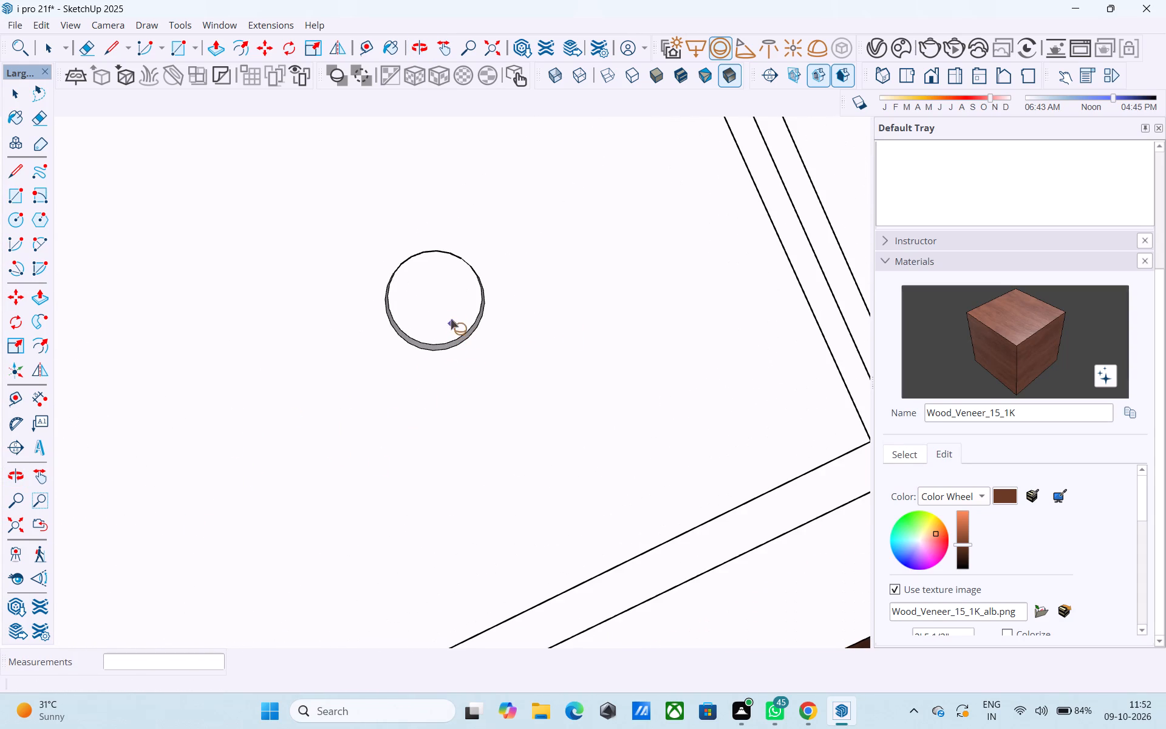
left_click(432, 296)
left_click(472, 317)
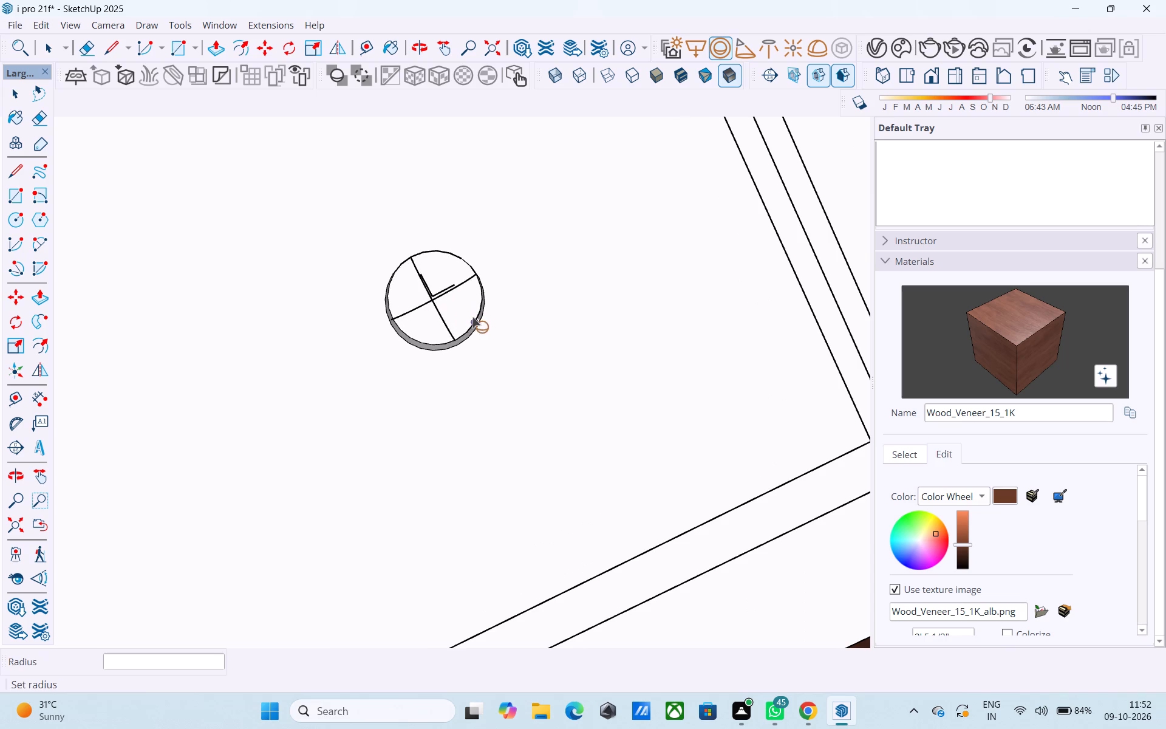
End the sphere light placement and save the model.
scroll(477, 335, "down", 11)
middle_click_drag(482, 334, 435, 632)
middle_click_drag(550, 333, 130, 561)
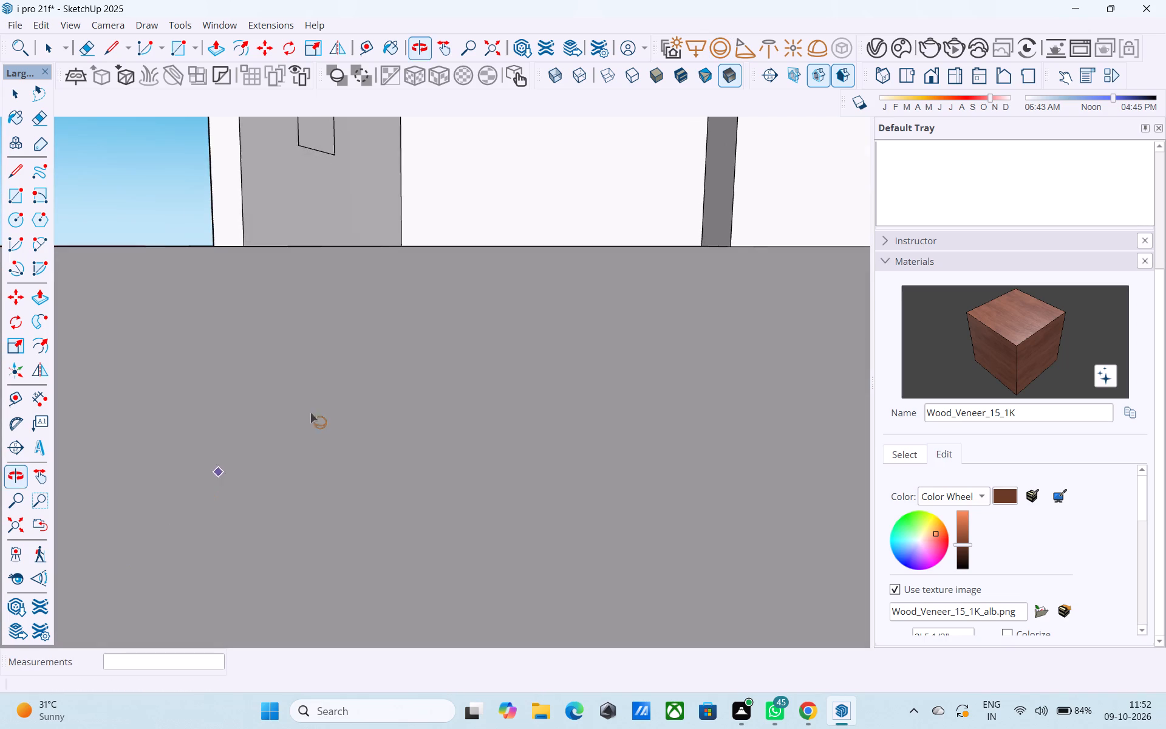
scroll(321, 411, "down", 20)
scroll(321, 411, "down", 20)
scroll(321, 411, "down", 6)
middle_click(416, 394)
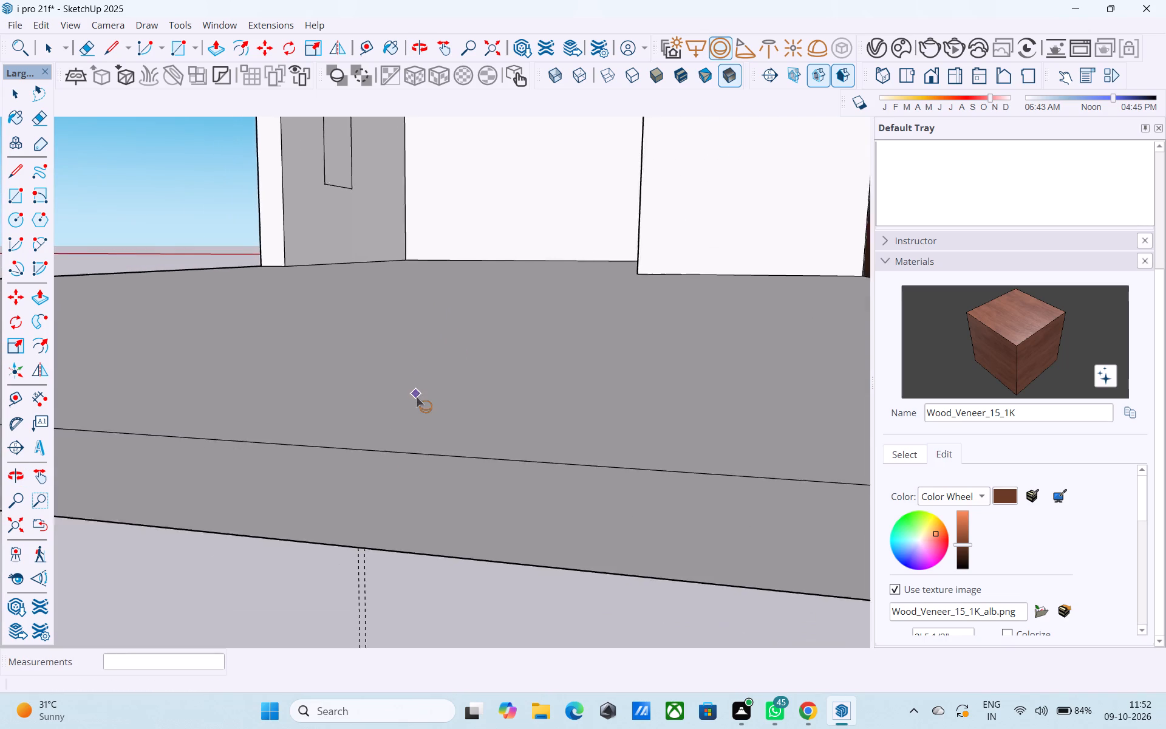
scroll(416, 397, "down", 13)
scroll(381, 417, "down", 16)
key("space")
middle_click_drag(284, 430, 567, 405)
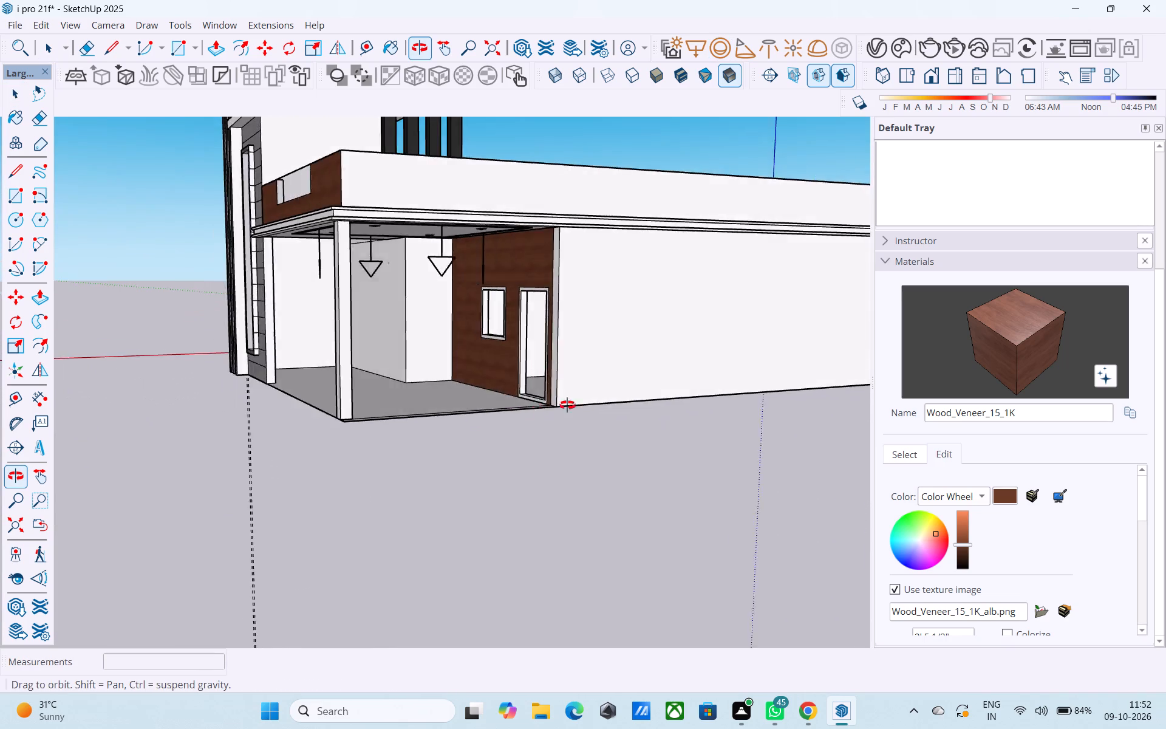
middle_click_drag(567, 405, 602, 392)
middle_click_drag(463, 376, 740, 378)
middle_click_drag(492, 383, 480, 260)
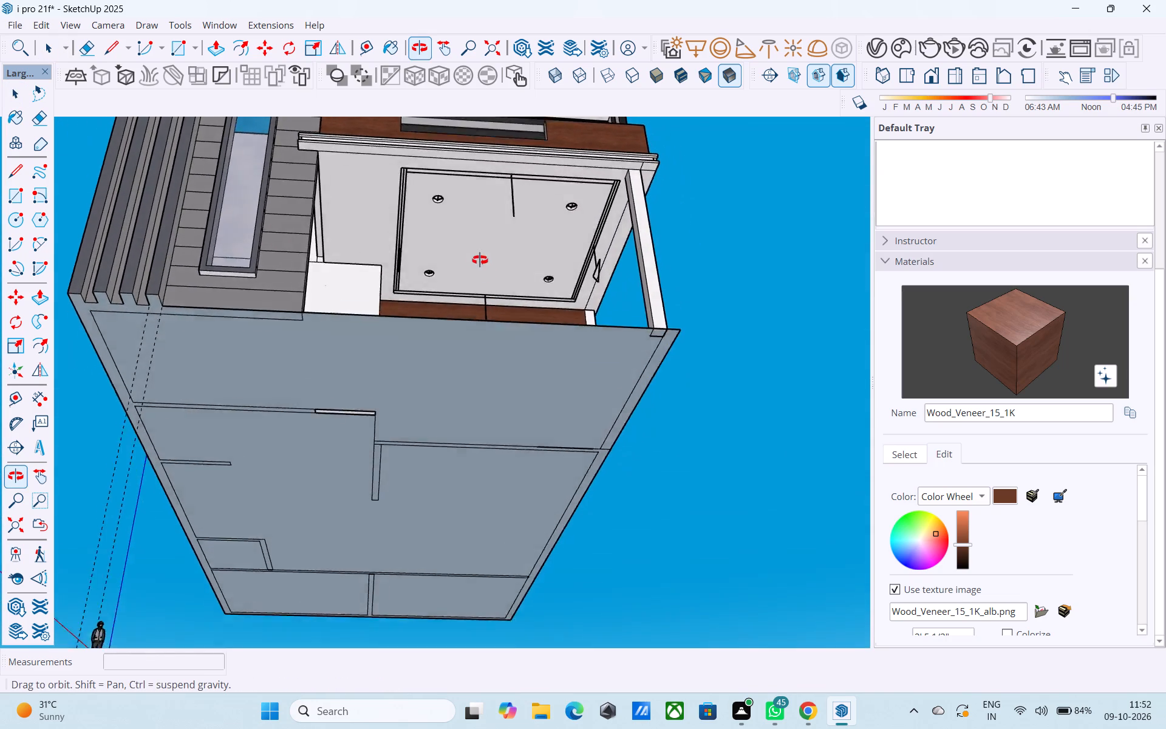
middle_click_drag(480, 260, 454, 395)
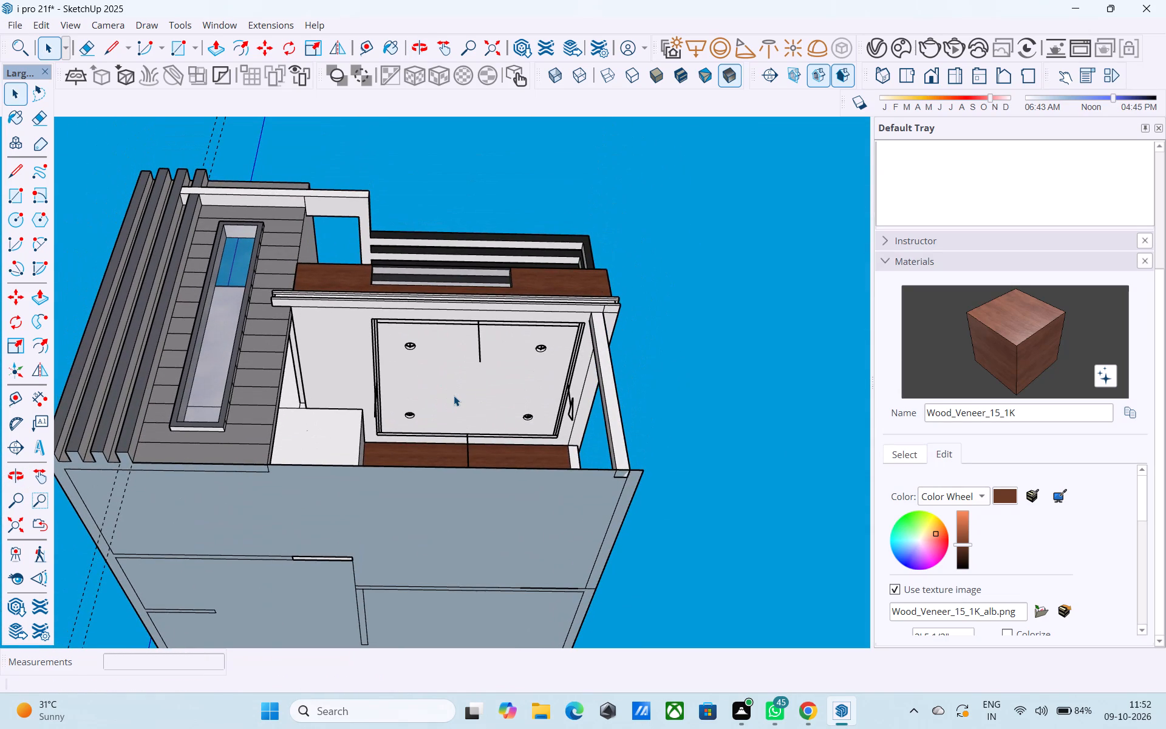
key("Escape")
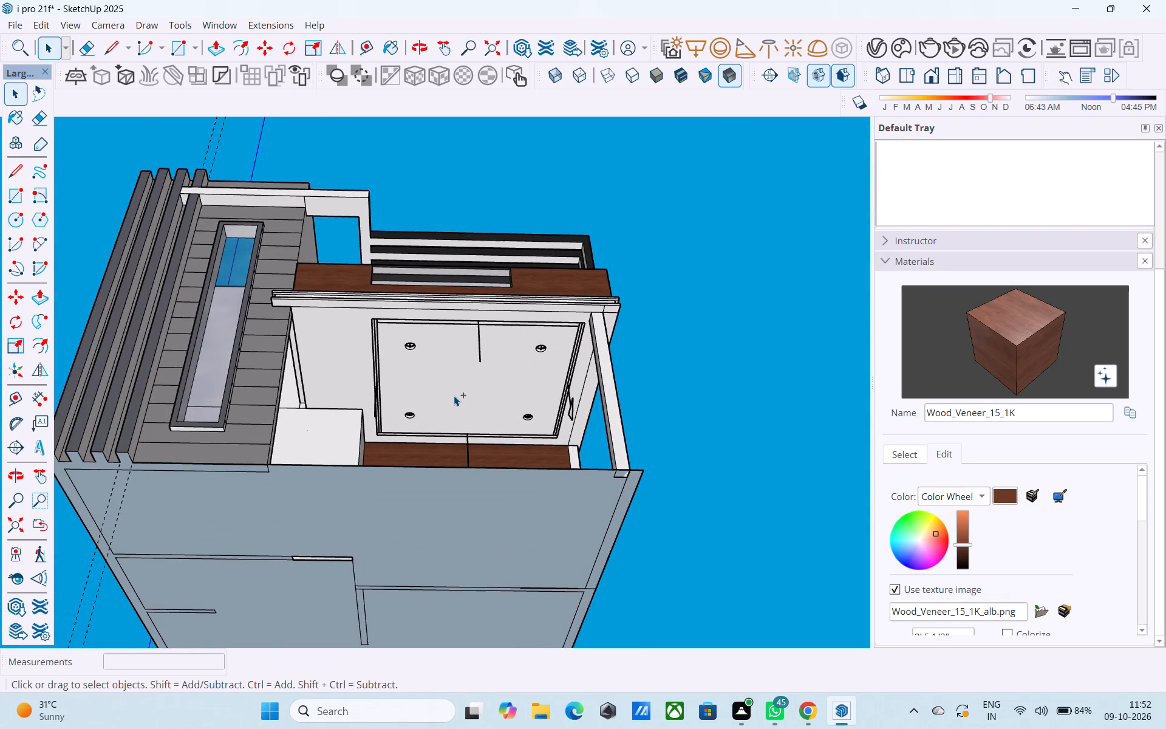
key("ctrl+s")
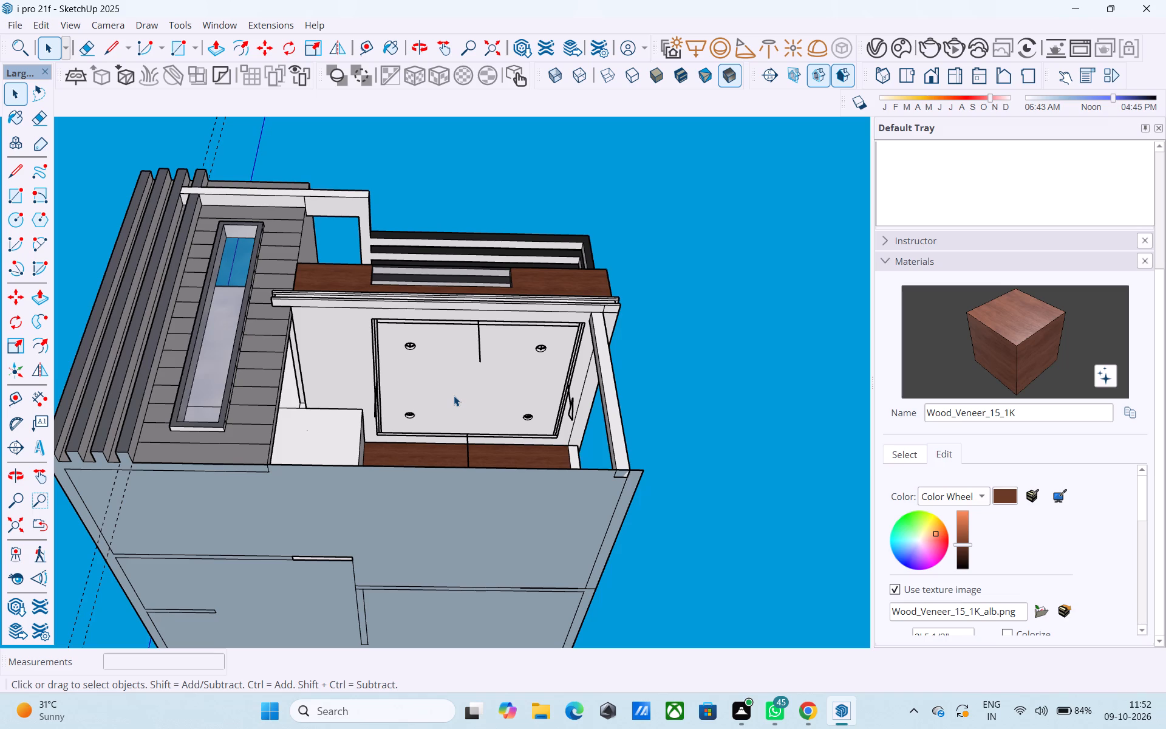
Set the intensity of all four V-Ray rectangle lights to 3000 in the Asset Editor.
middle_click_drag(444, 377, 443, 493)
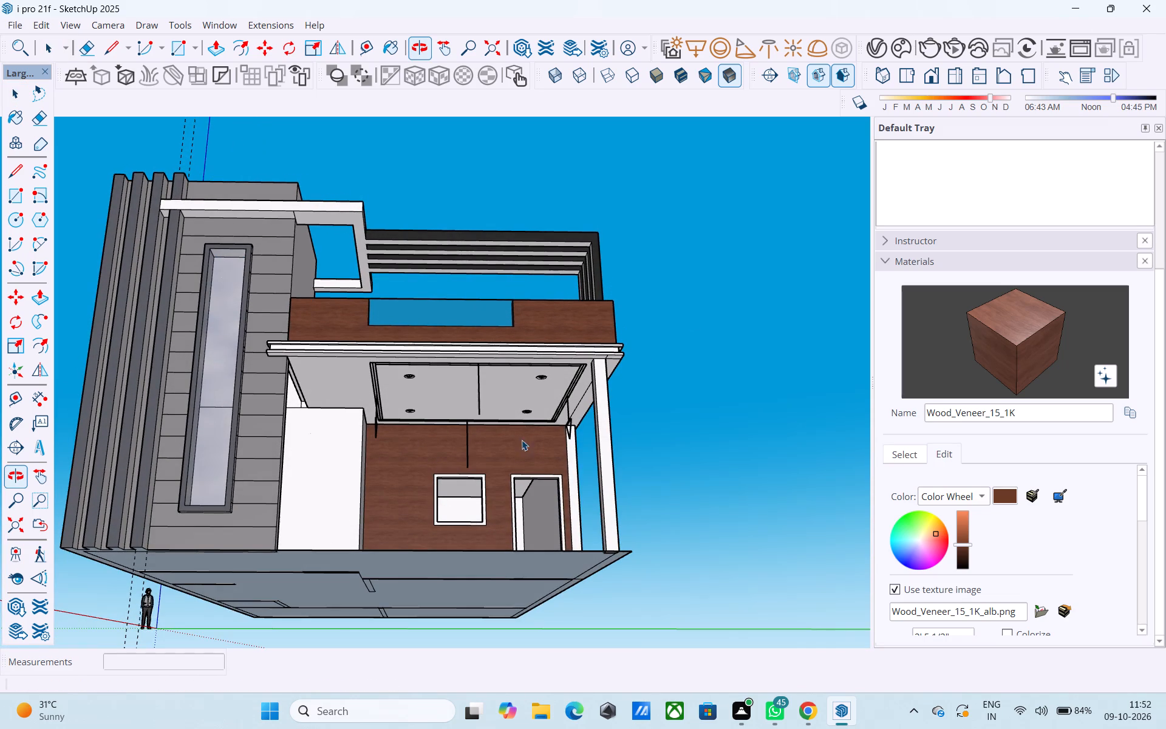
left_click(869, 54)
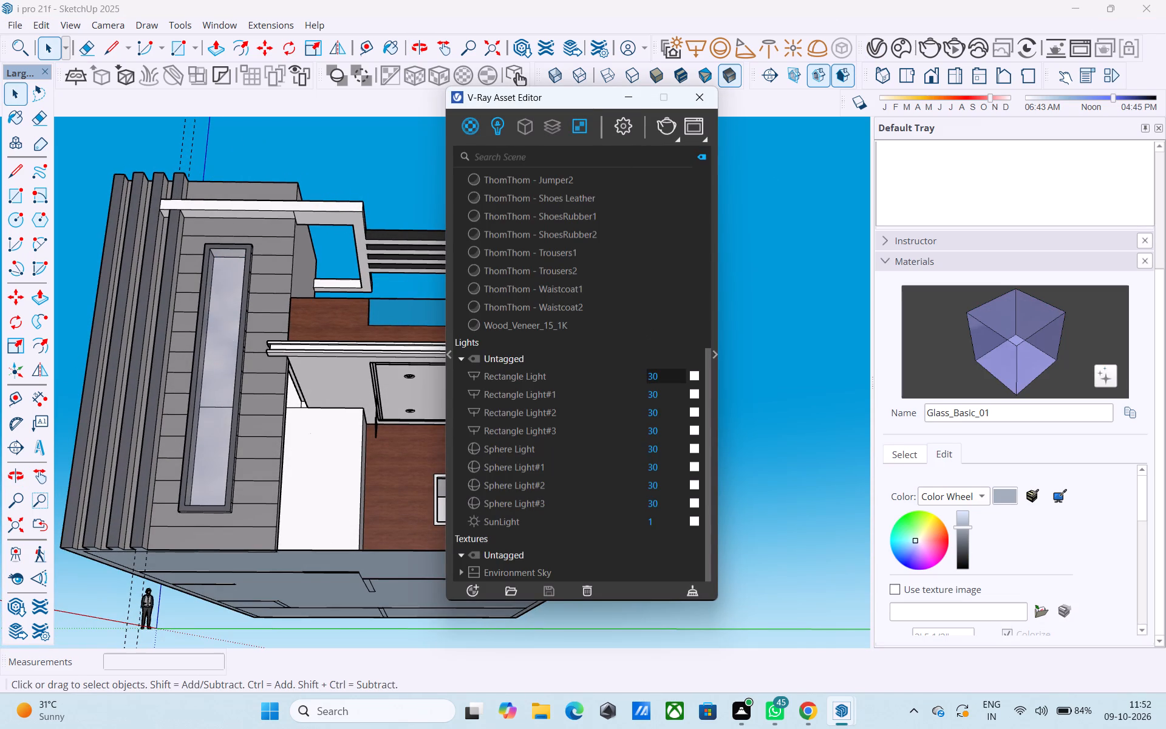
left_click_drag(660, 377, 650, 379)
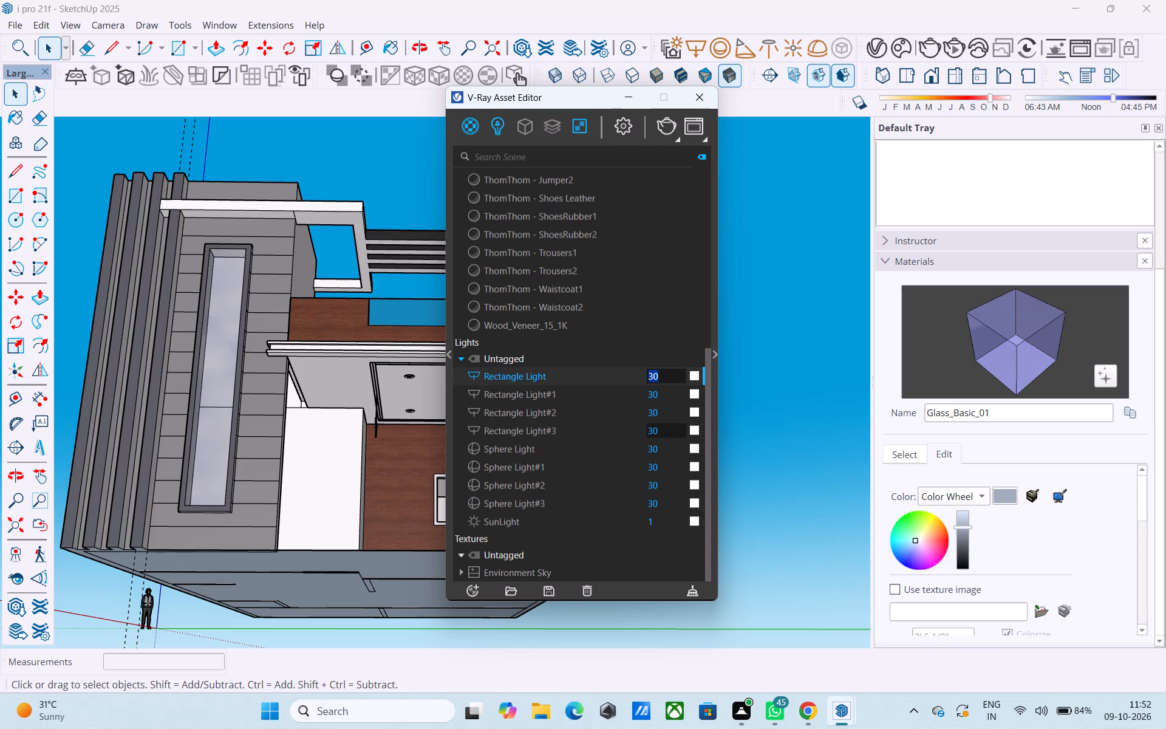
type("3000")
left_click_drag(668, 397, 650, 400)
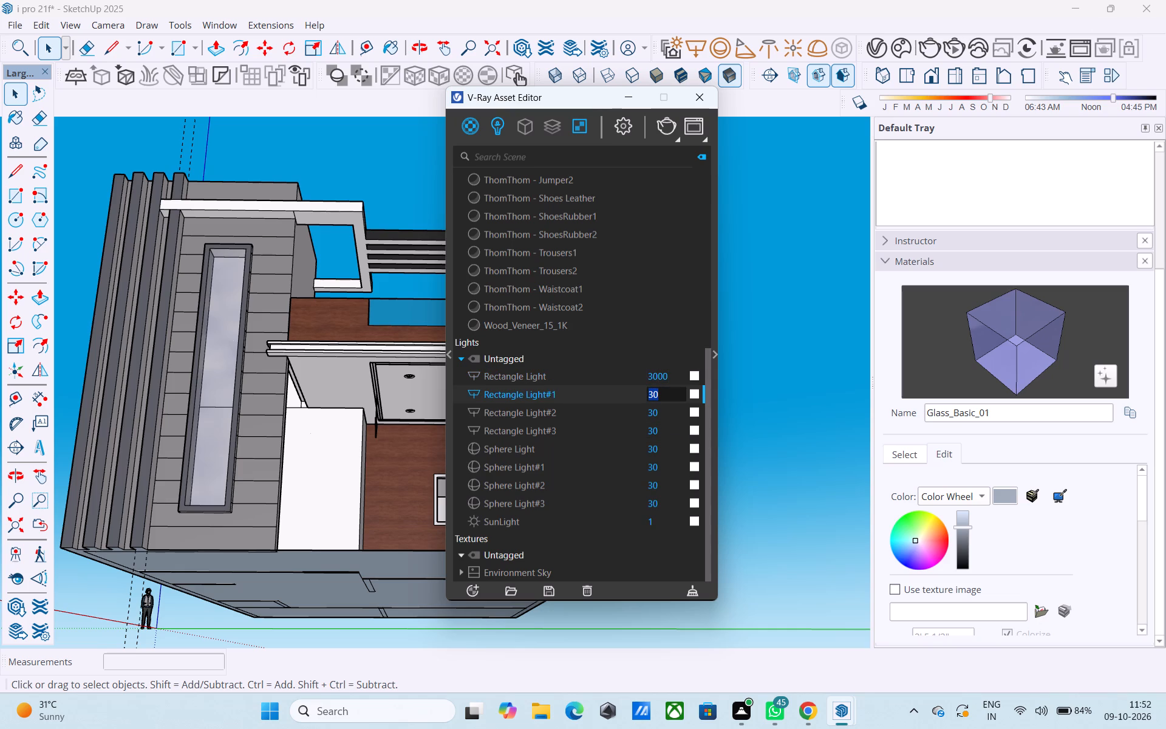
type("3000")
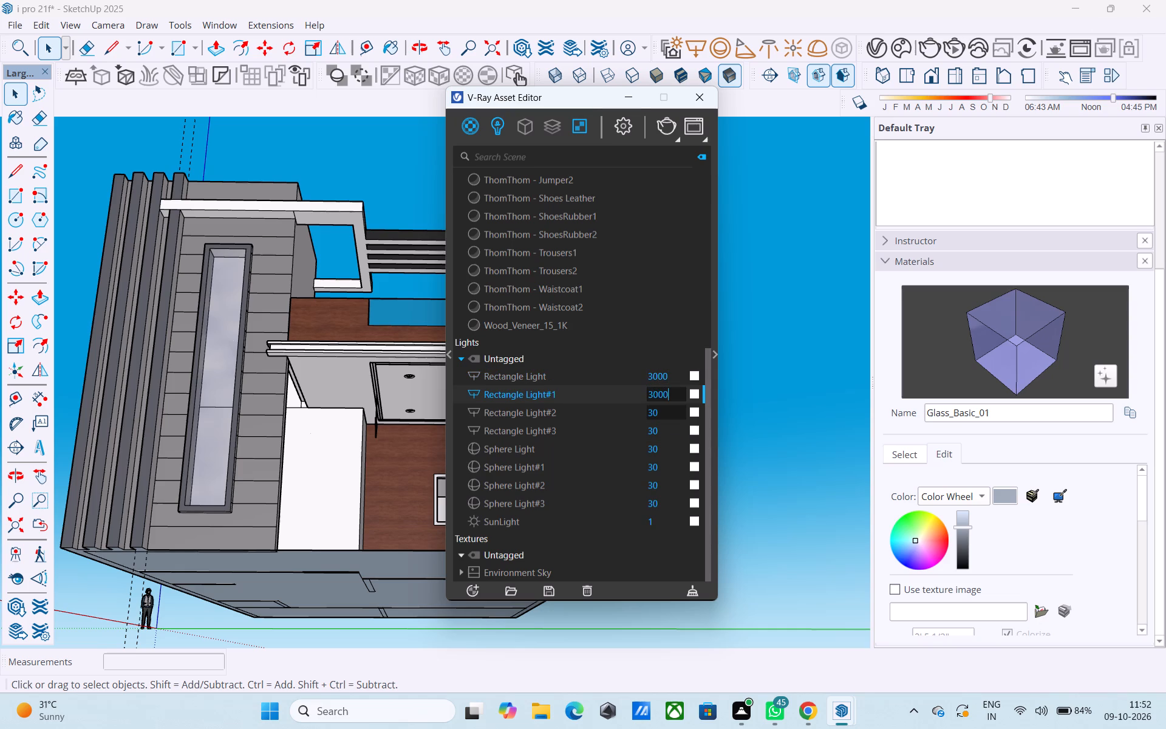
left_click(661, 414)
type("00")
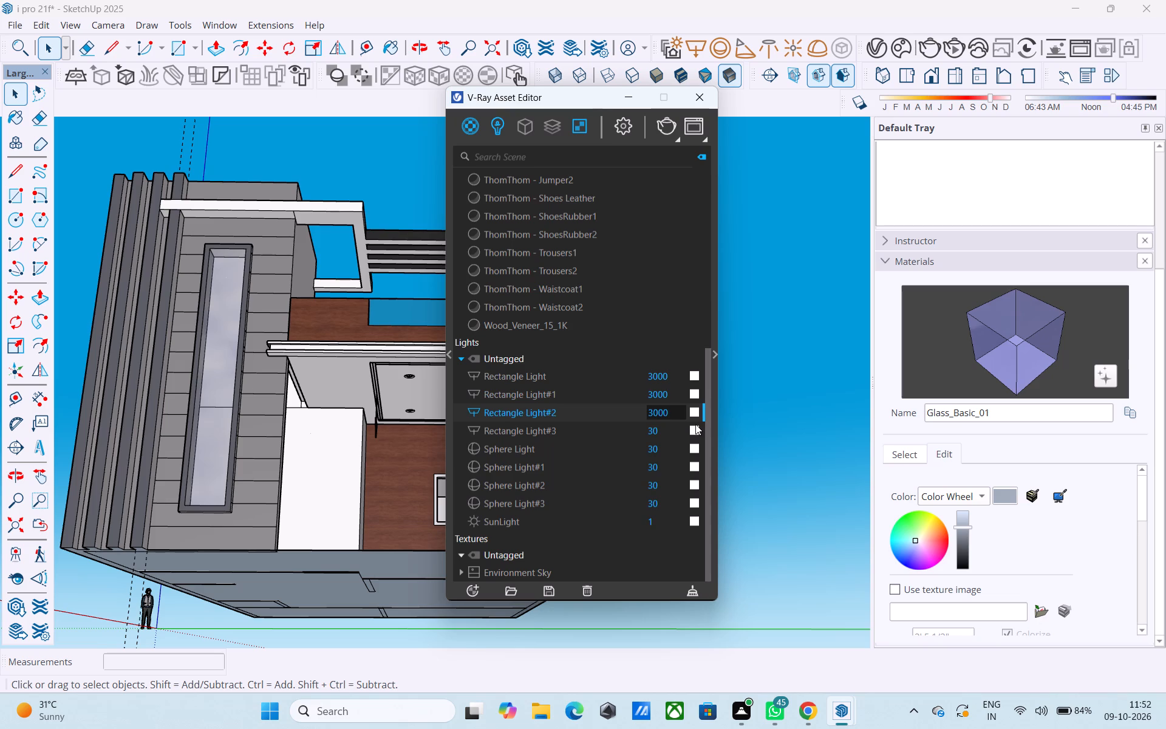
left_click(677, 427)
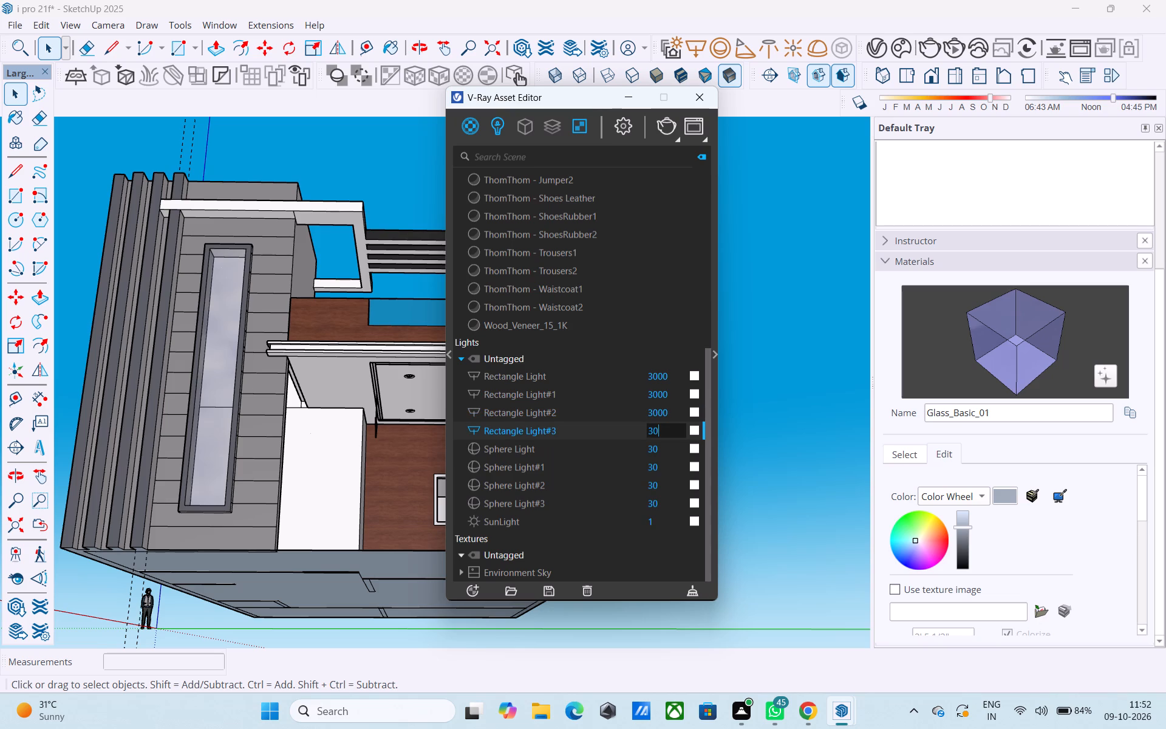
type("00")
Set the intensity of all four V-Ray sphere lights to 3000.
left_click(674, 454)
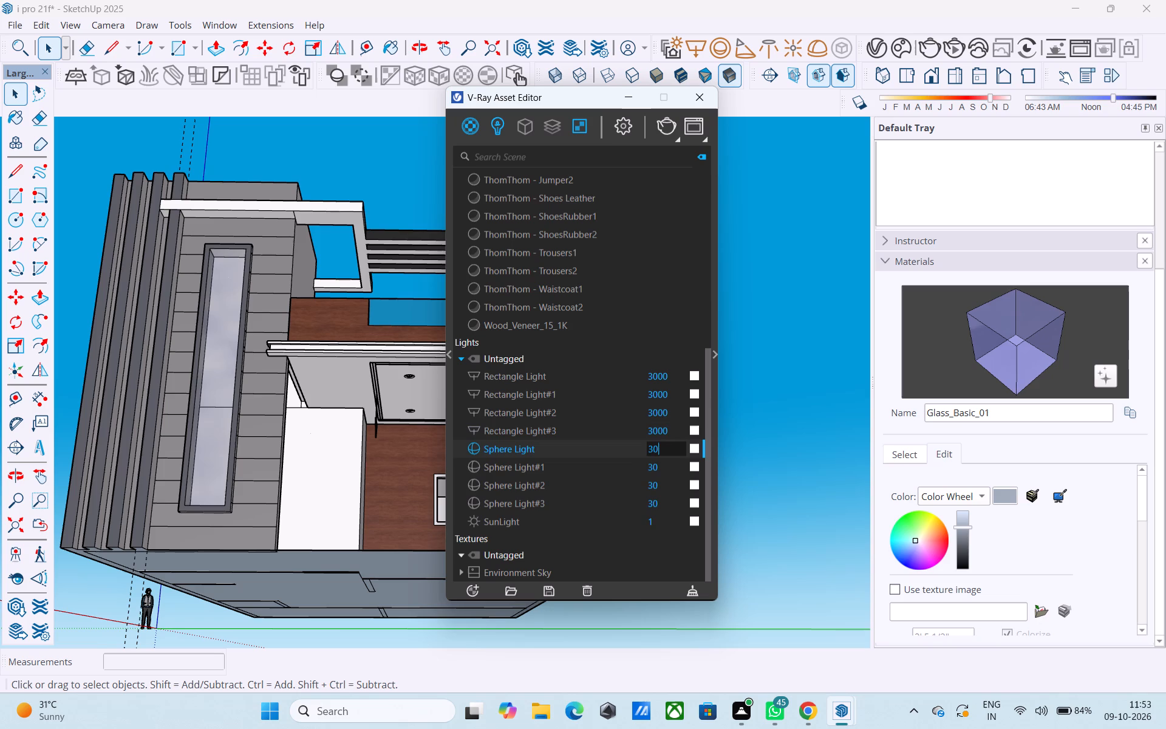
type("00")
left_click(670, 464)
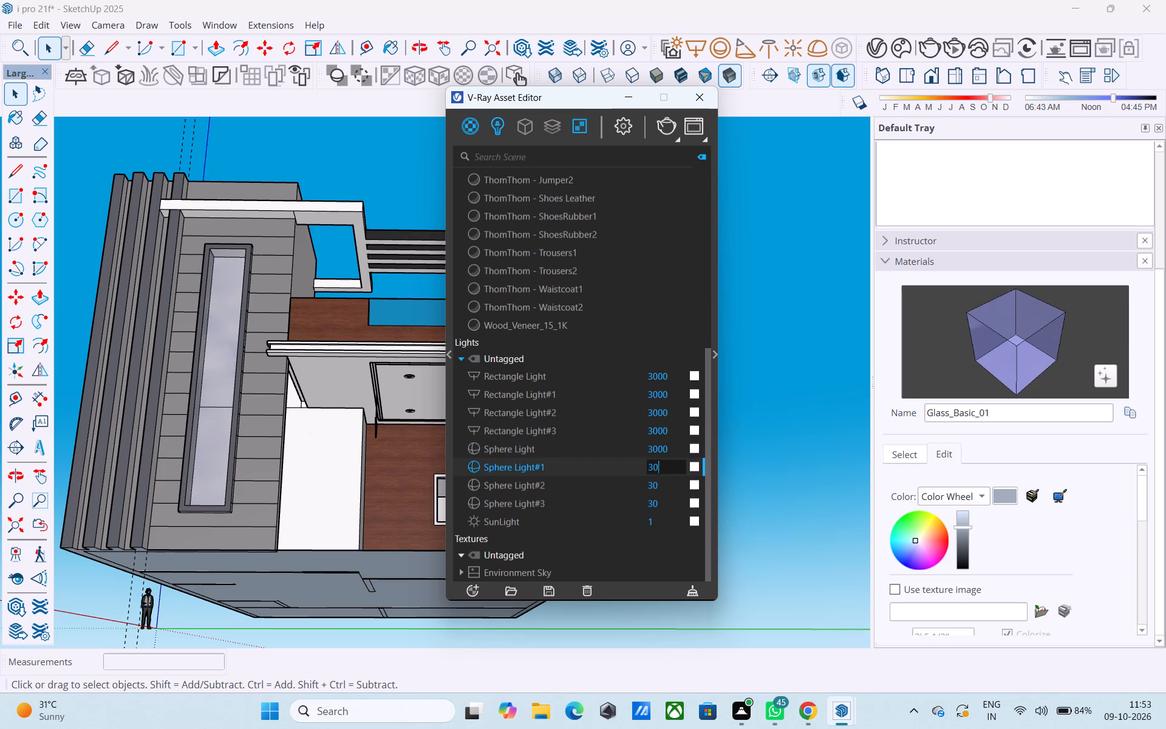
type("00")
left_click(666, 491)
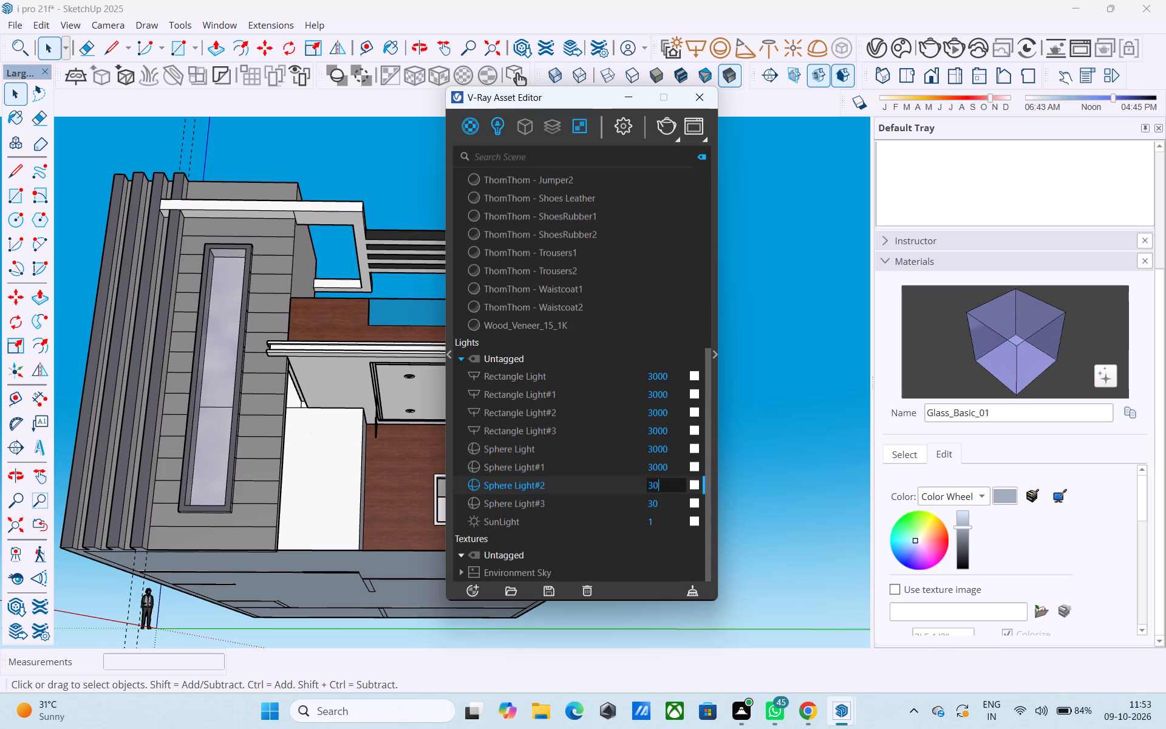
type("00")
left_click(666, 503)
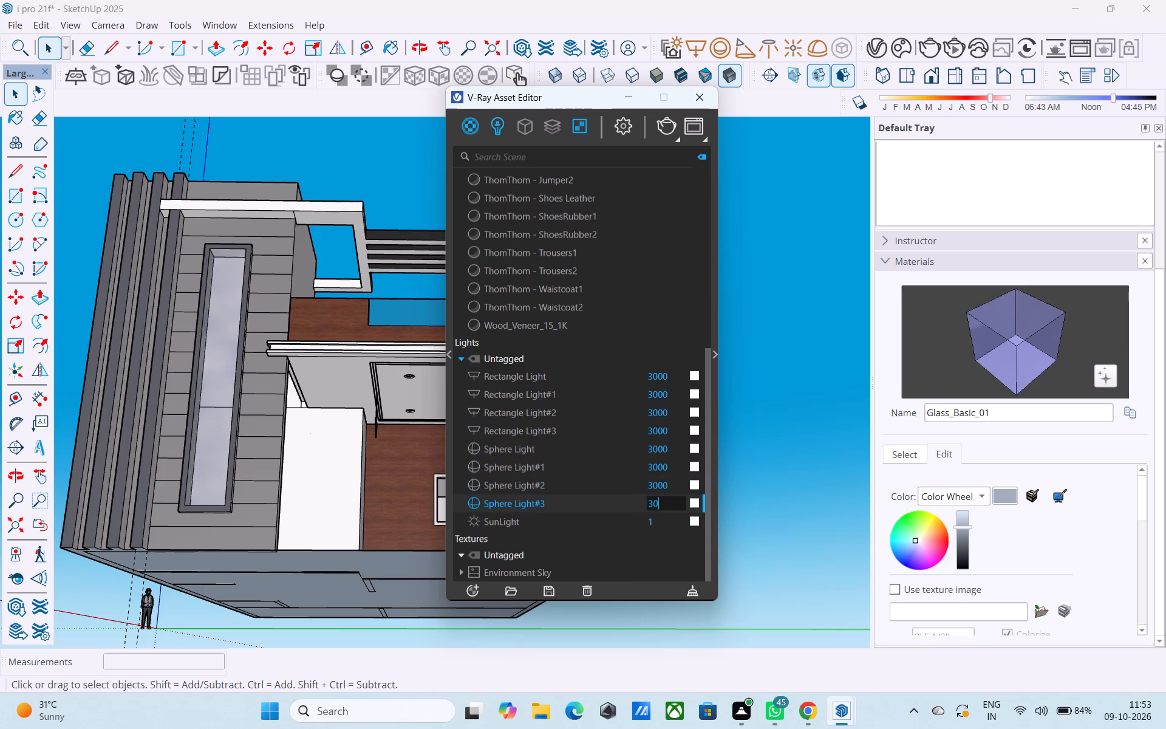
type("00")
Set the colour of all four V-Ray sphere lights to the saved warm yellow, R 0.972, G 0.862, B 0.113.
left_click(694, 450)
left_click(446, 459)
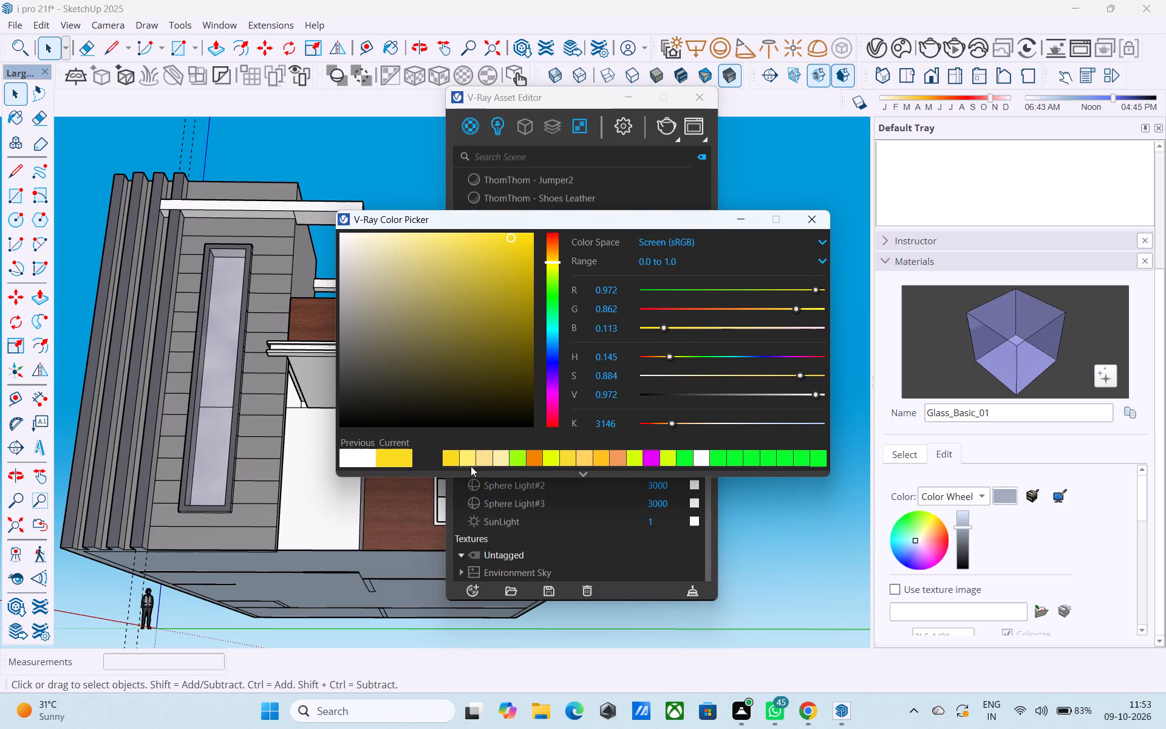
left_click(730, 219)
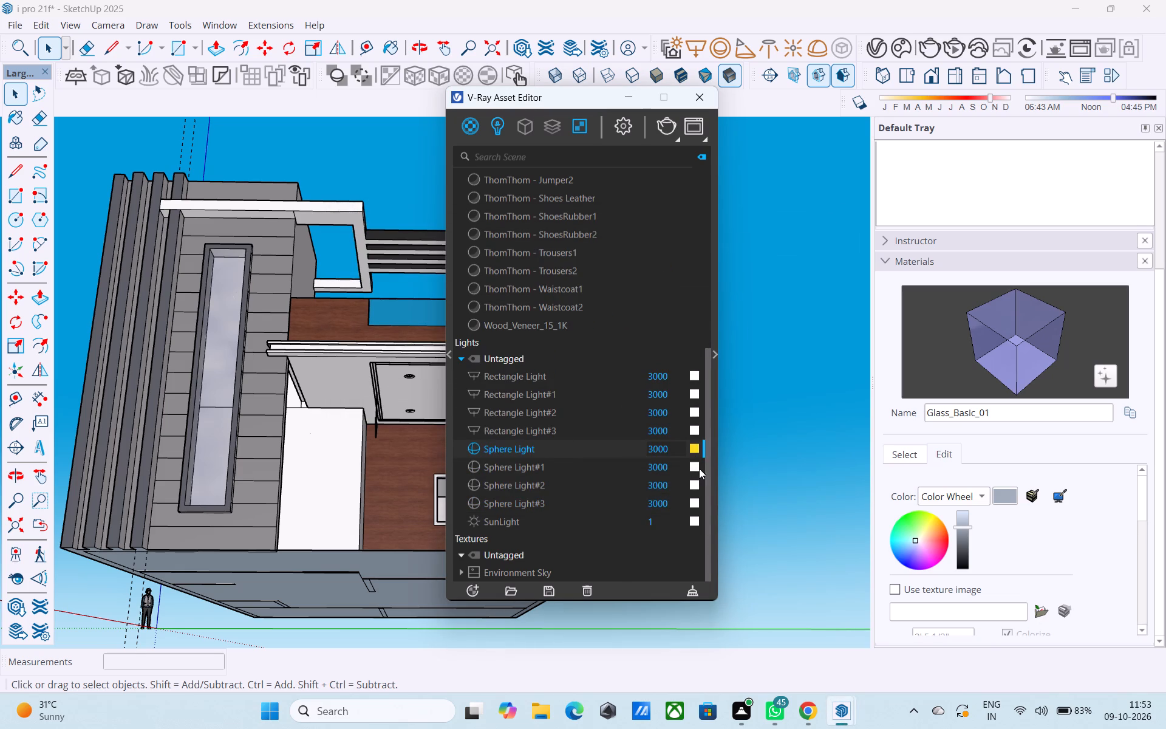
left_click(696, 467)
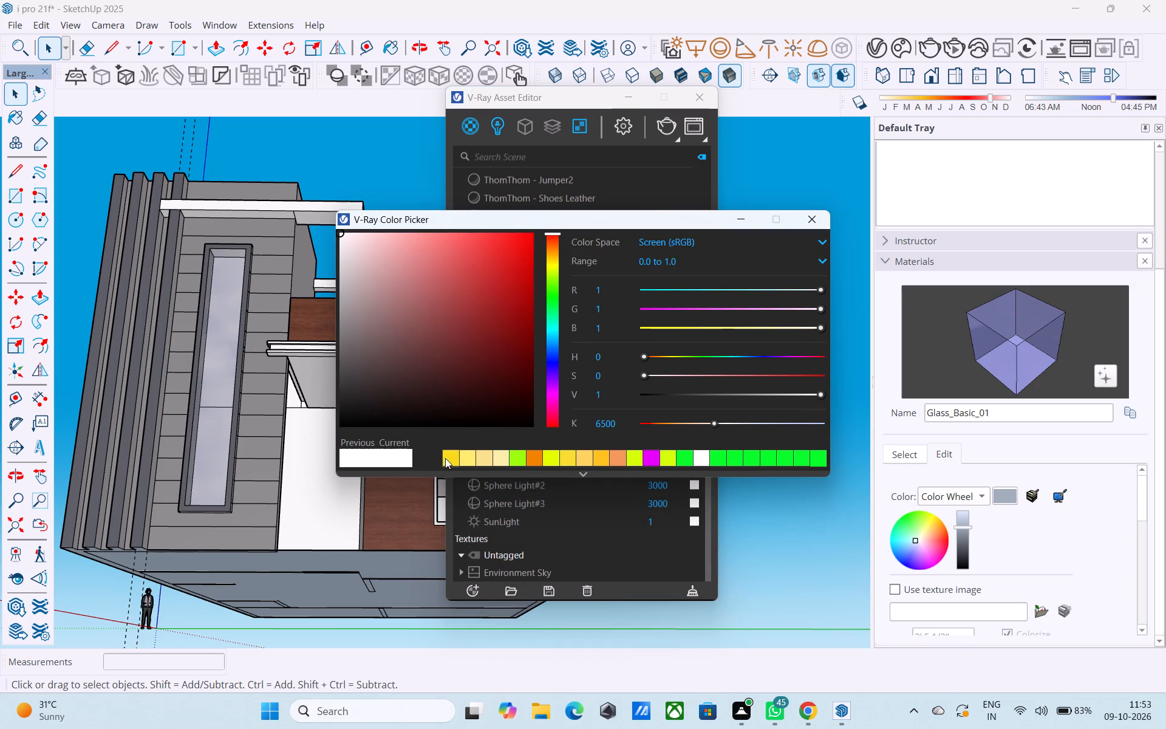
left_click(445, 458)
left_click(742, 222)
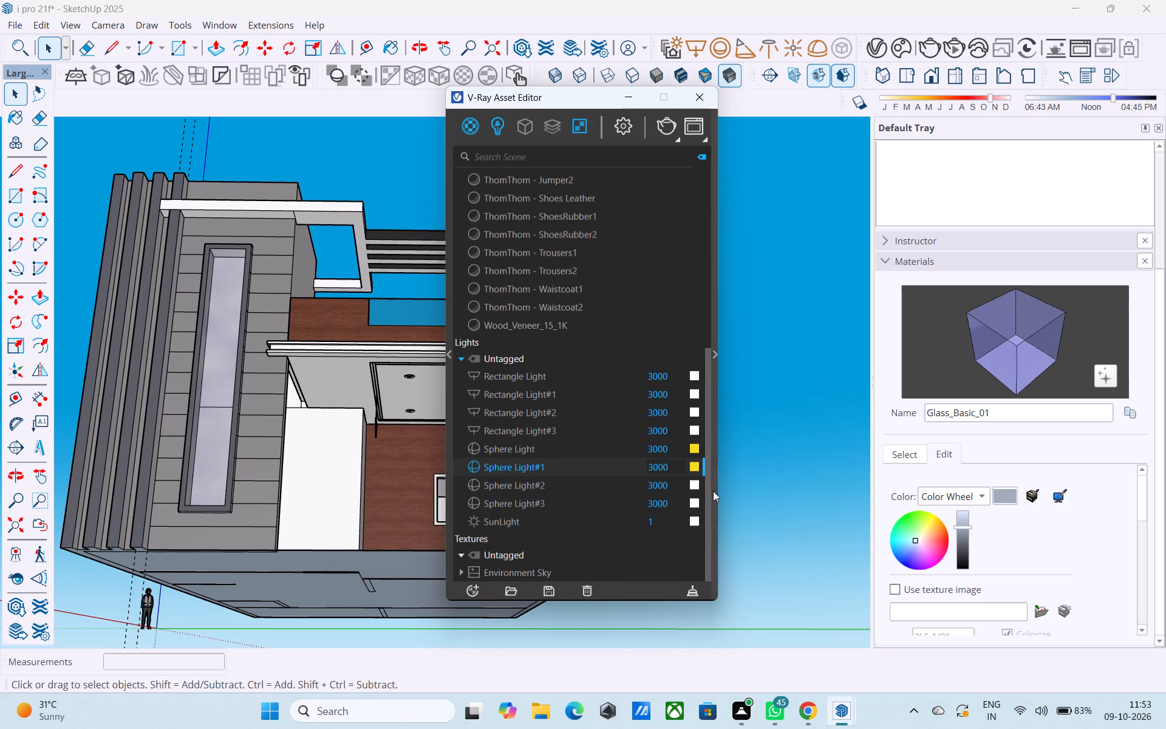
left_click(697, 482)
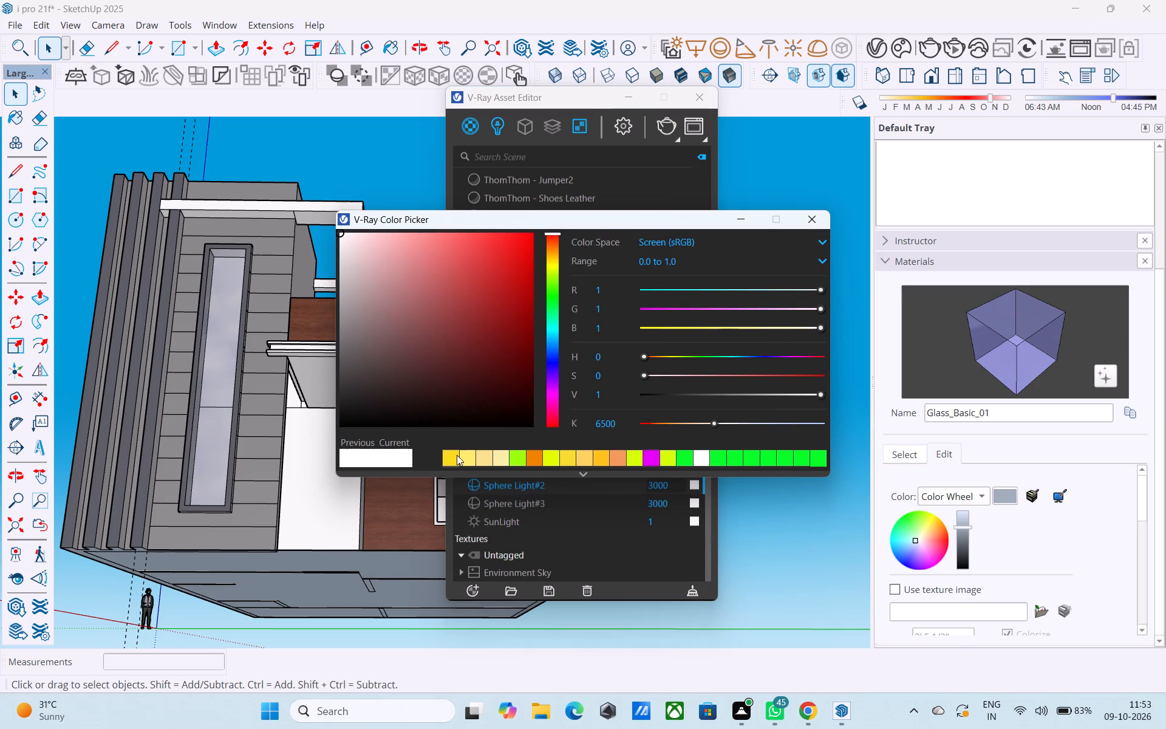
left_click(444, 459)
left_click_drag(588, 92, 935, 101)
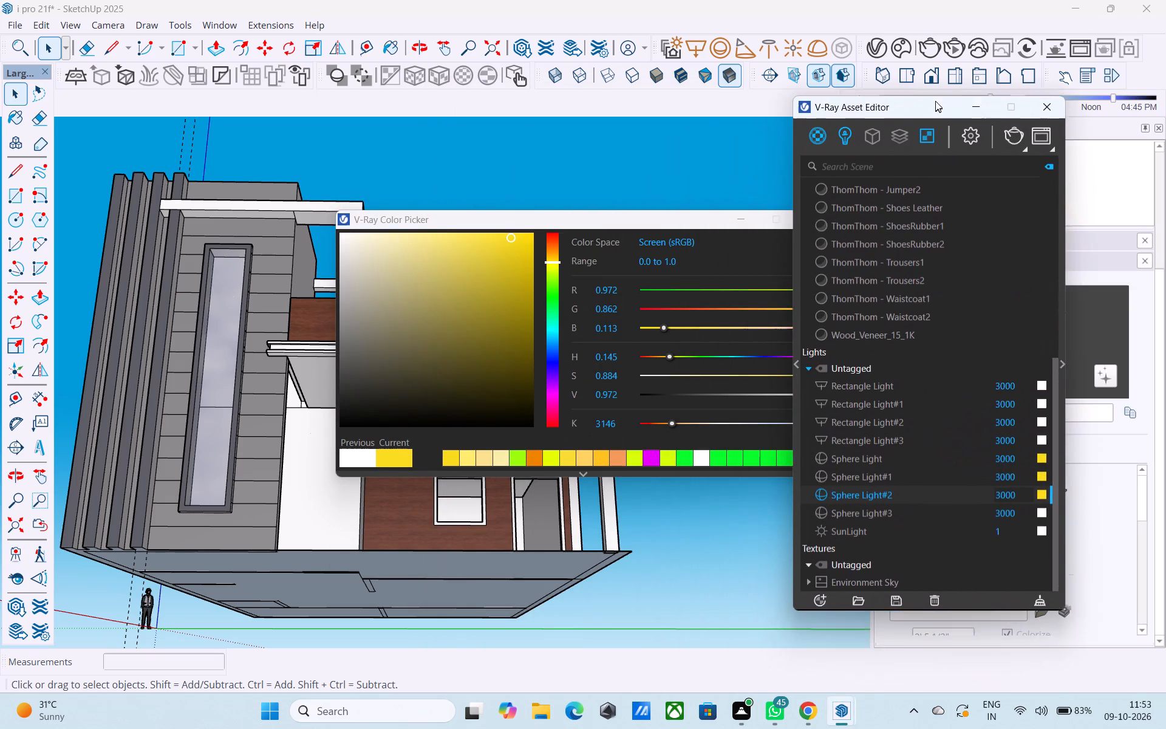
left_click_drag(935, 101, 989, 62)
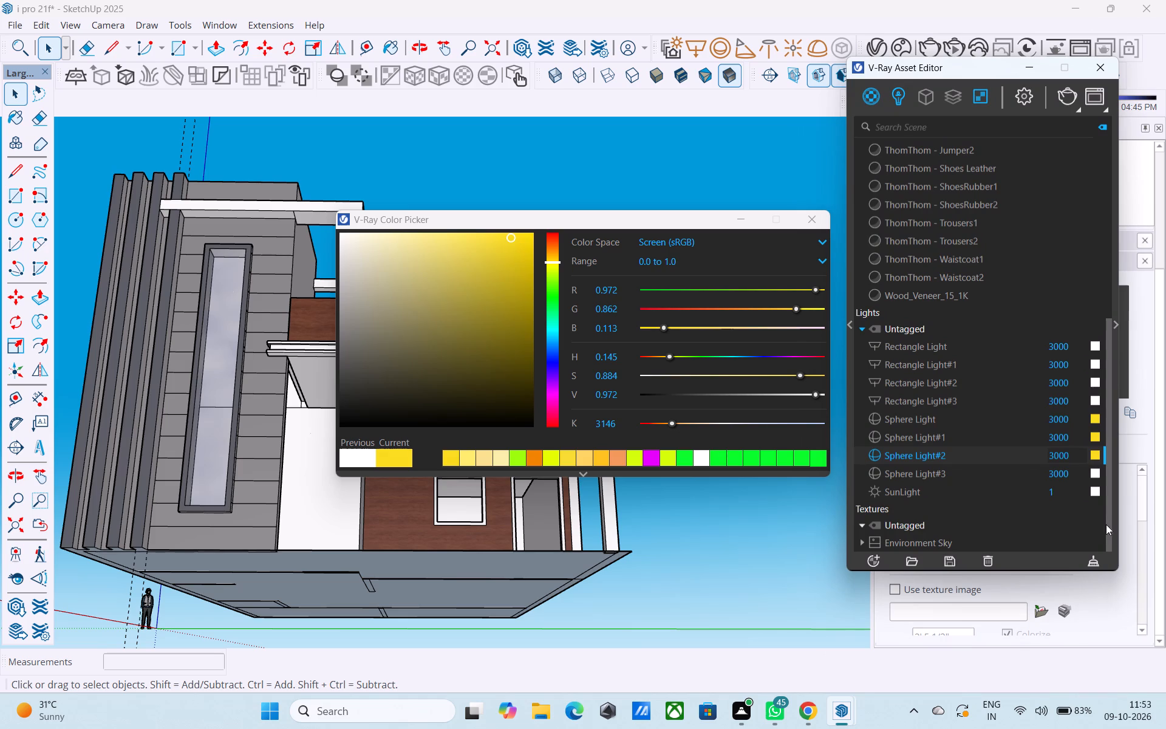
left_click(1097, 476)
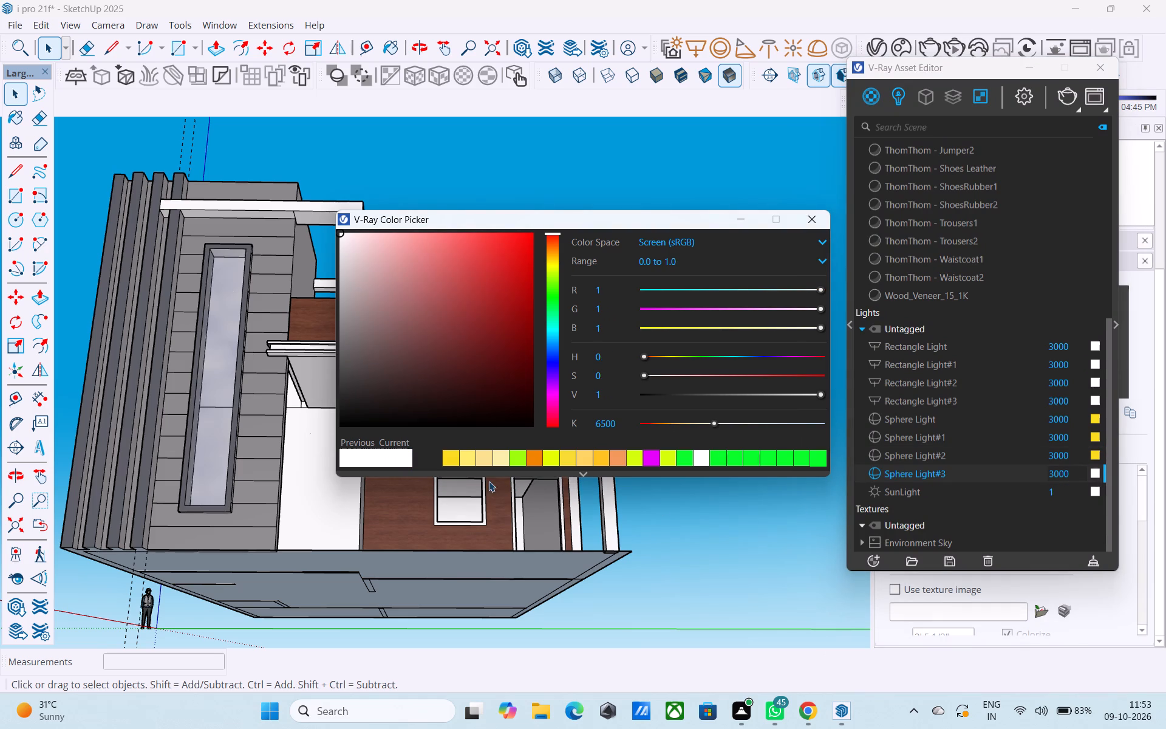
left_click(451, 456)
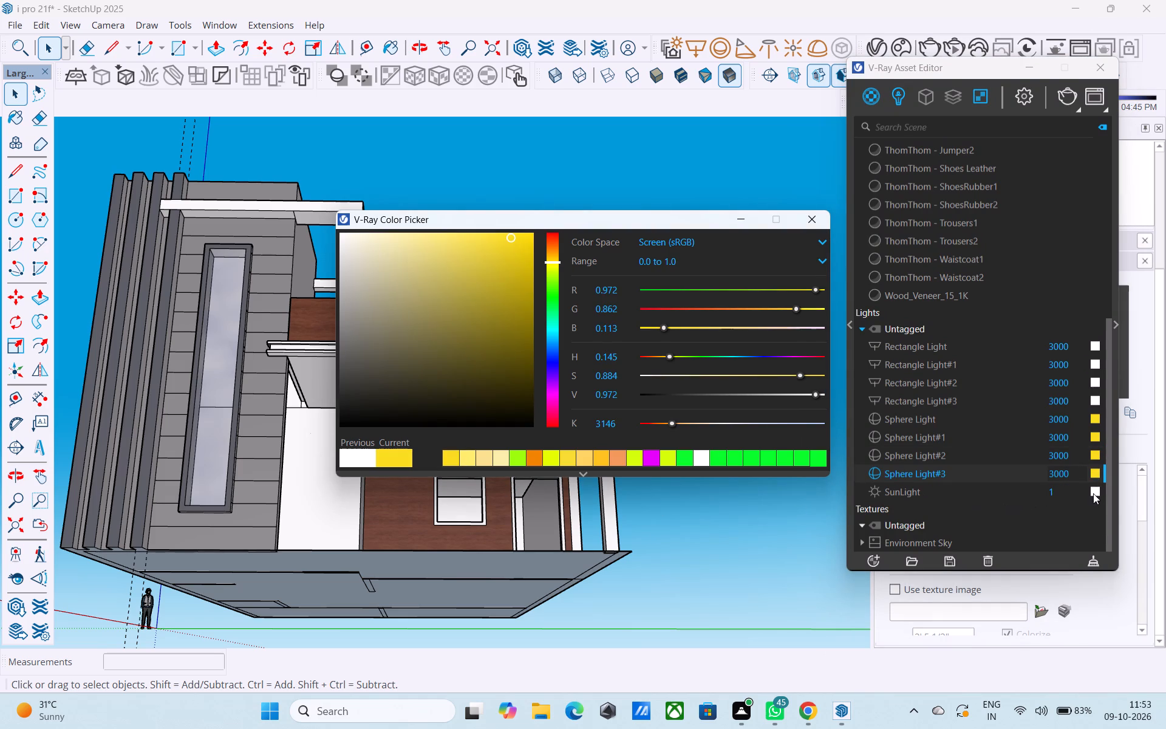
Set the colour of all four V-Ray rectangle lights to the saved lighter yellow, R 1, G 0.926, B 0.421.
left_click(1098, 400)
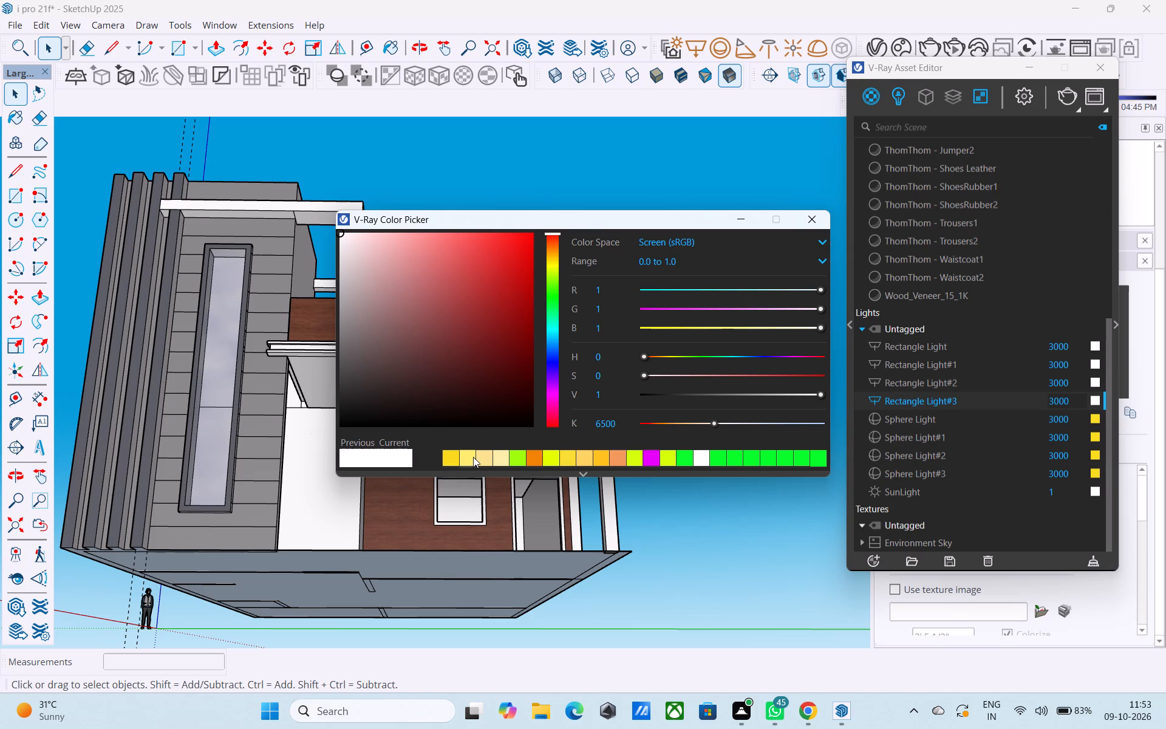
left_click(469, 458)
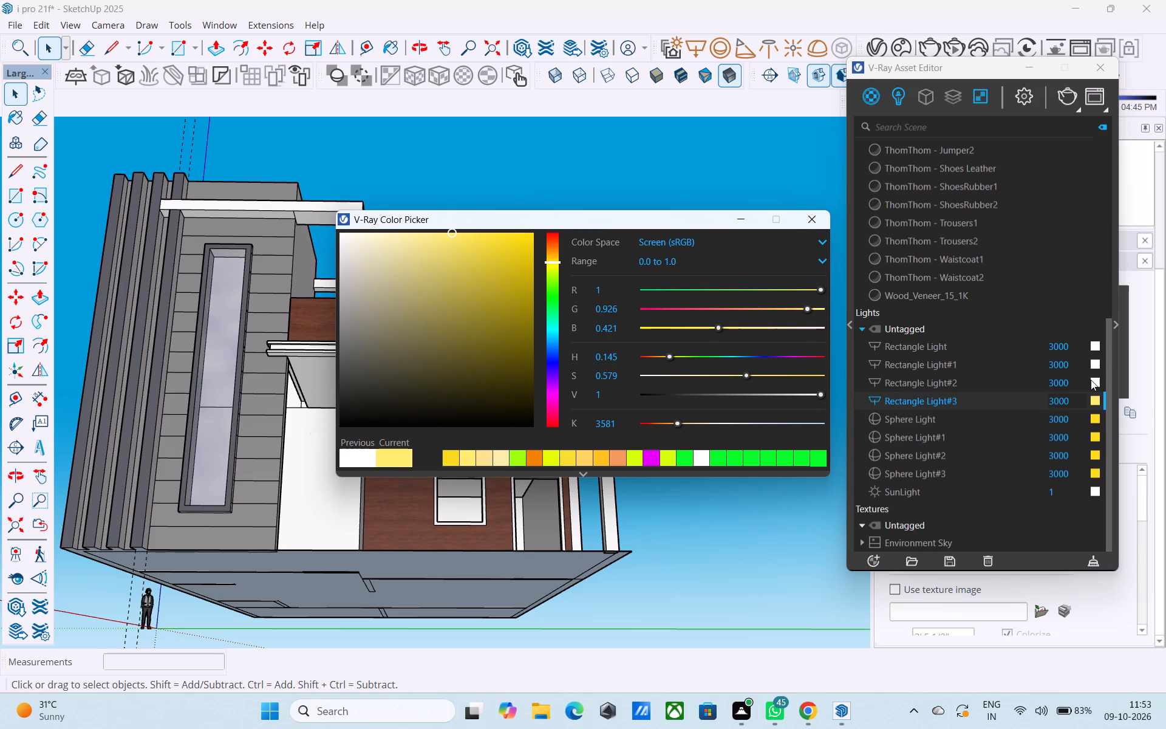
left_click(1094, 382)
left_click(465, 459)
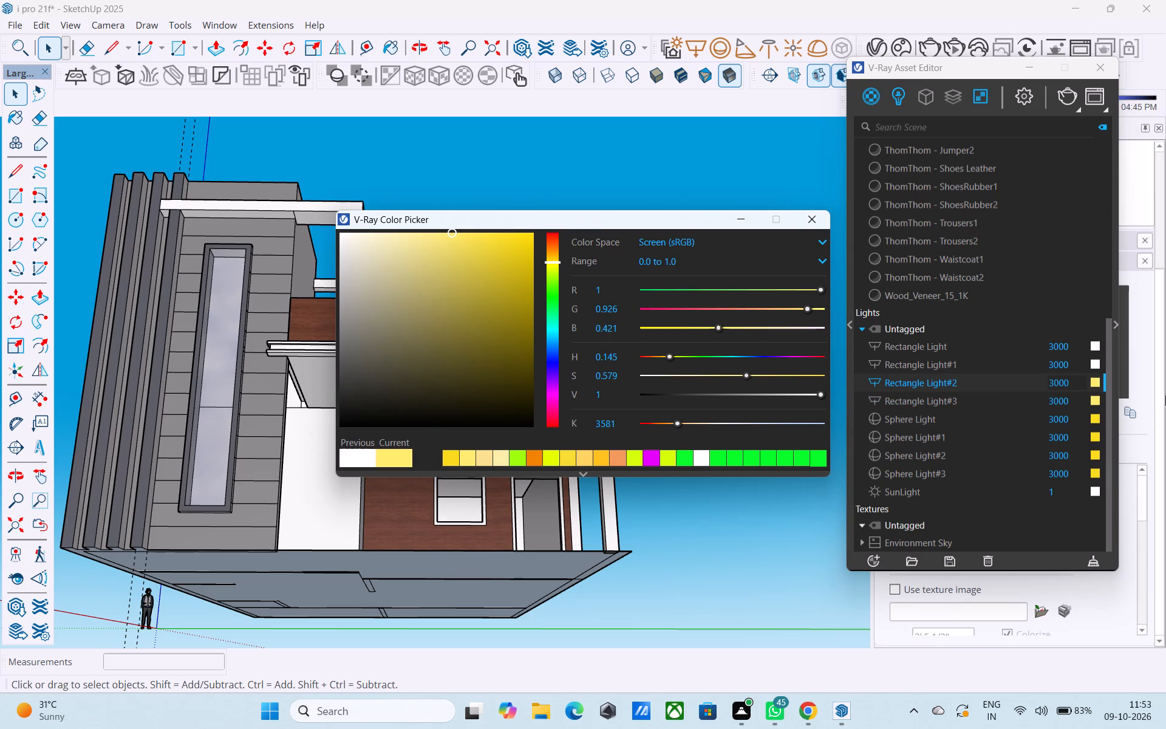
left_click(1097, 362)
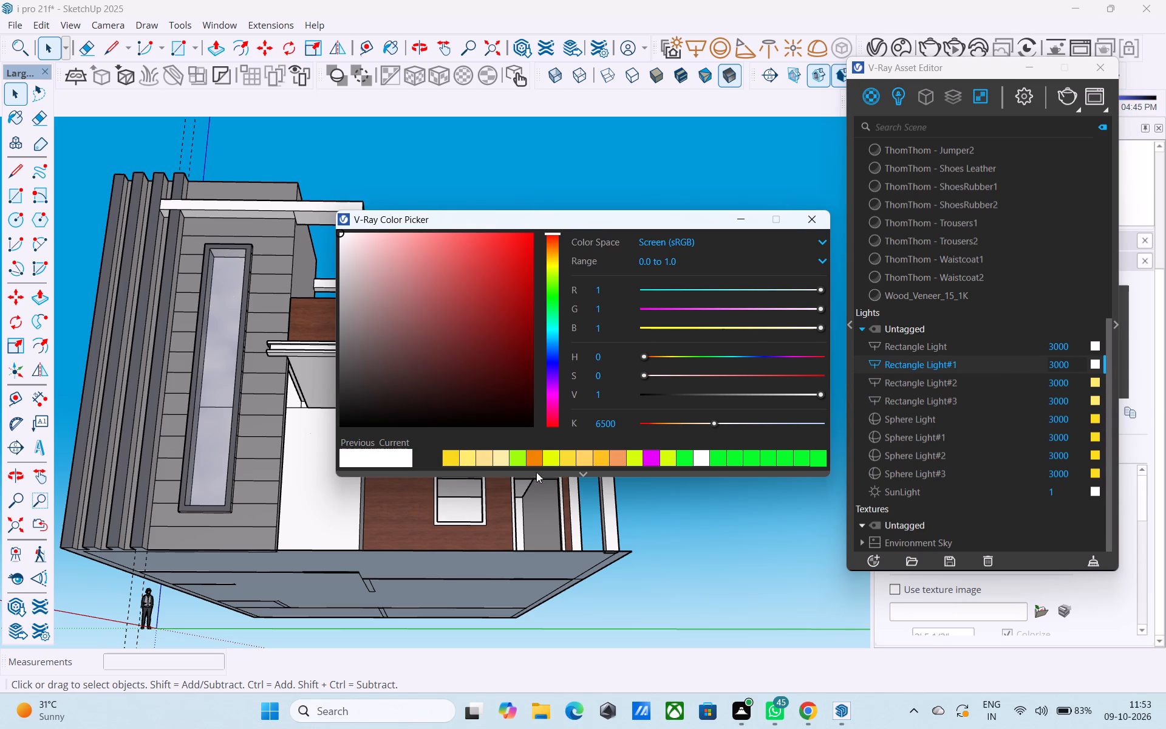
left_click(472, 459)
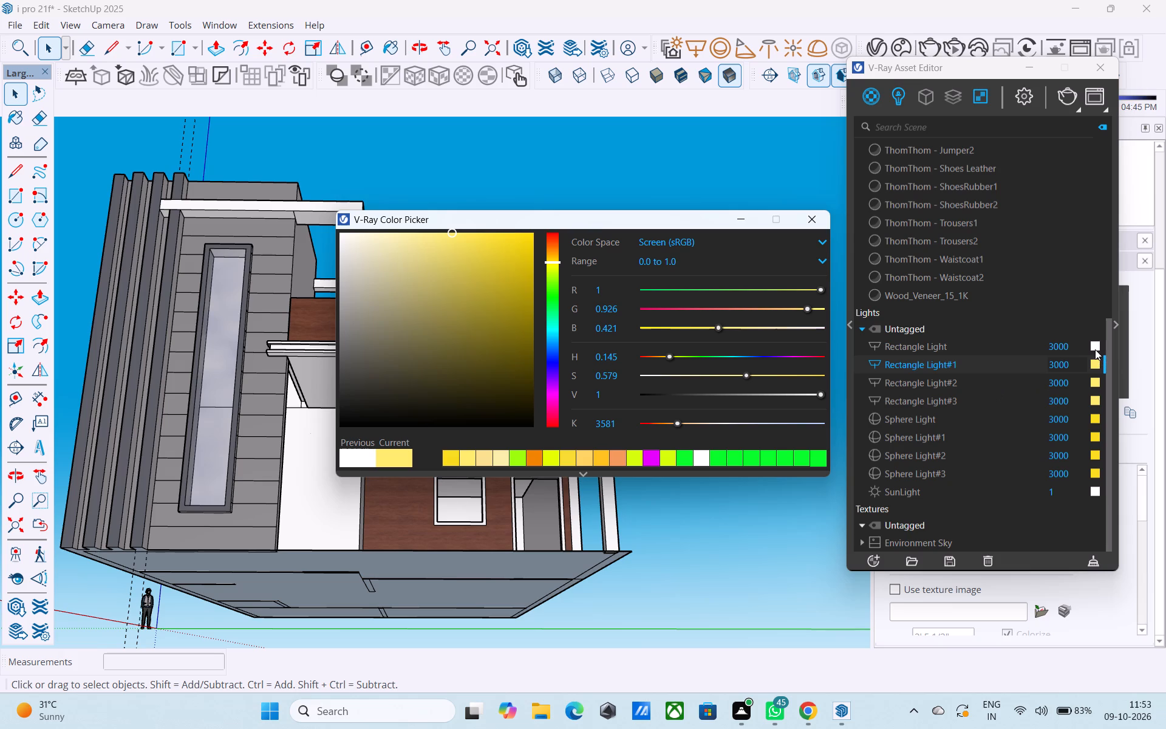
left_click(1095, 347)
left_click(468, 460)
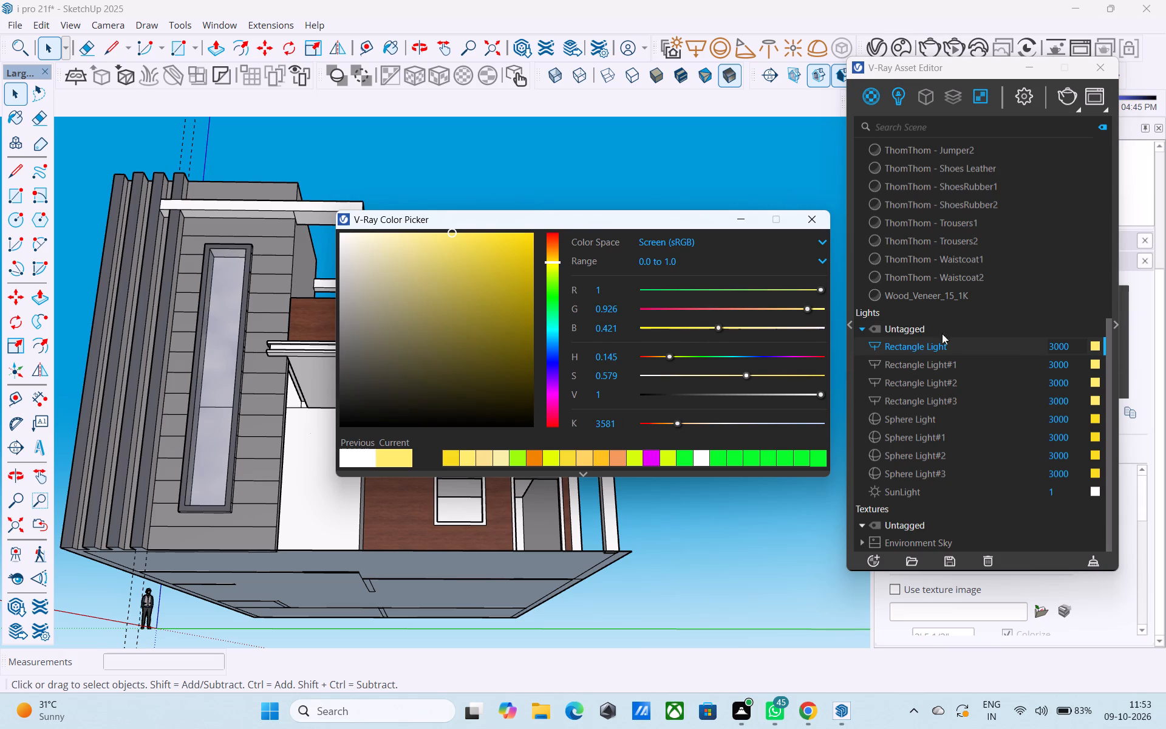
left_click(749, 214)
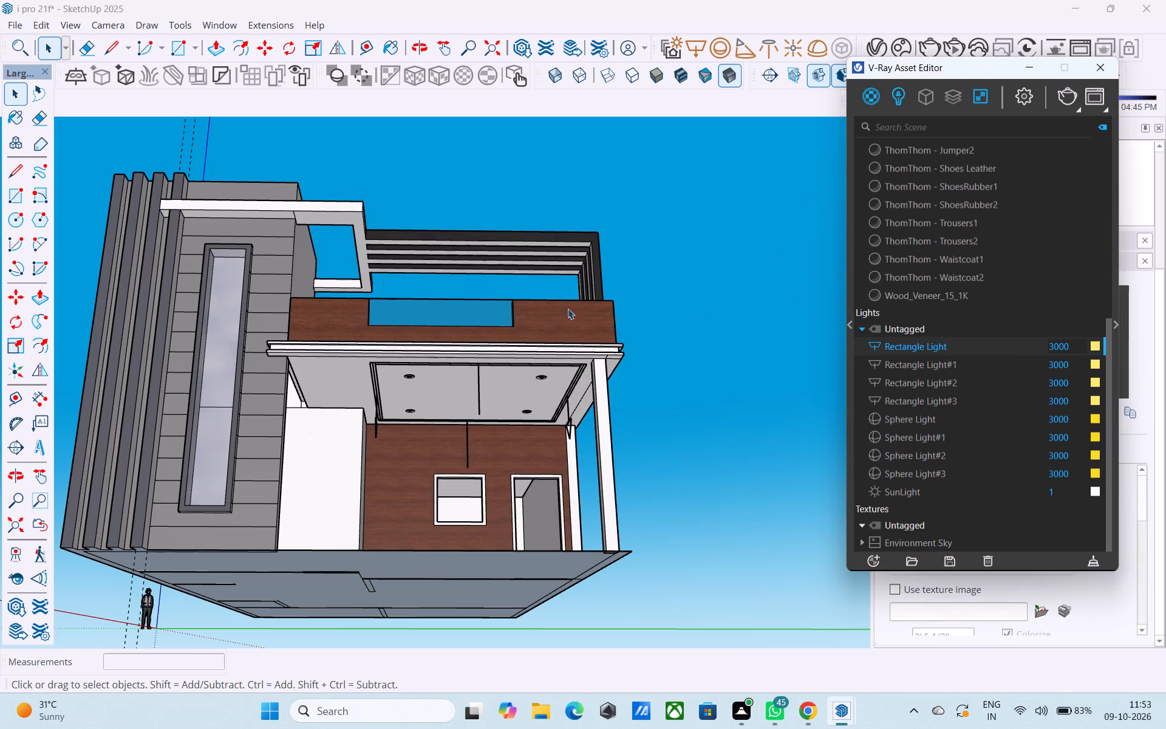
Paint the porch ceiling's outer surround and its central panel with the in-model material ThomThom - Complexion1.
scroll(563, 320, "down", 2)
middle_click_drag(551, 332, 459, 391)
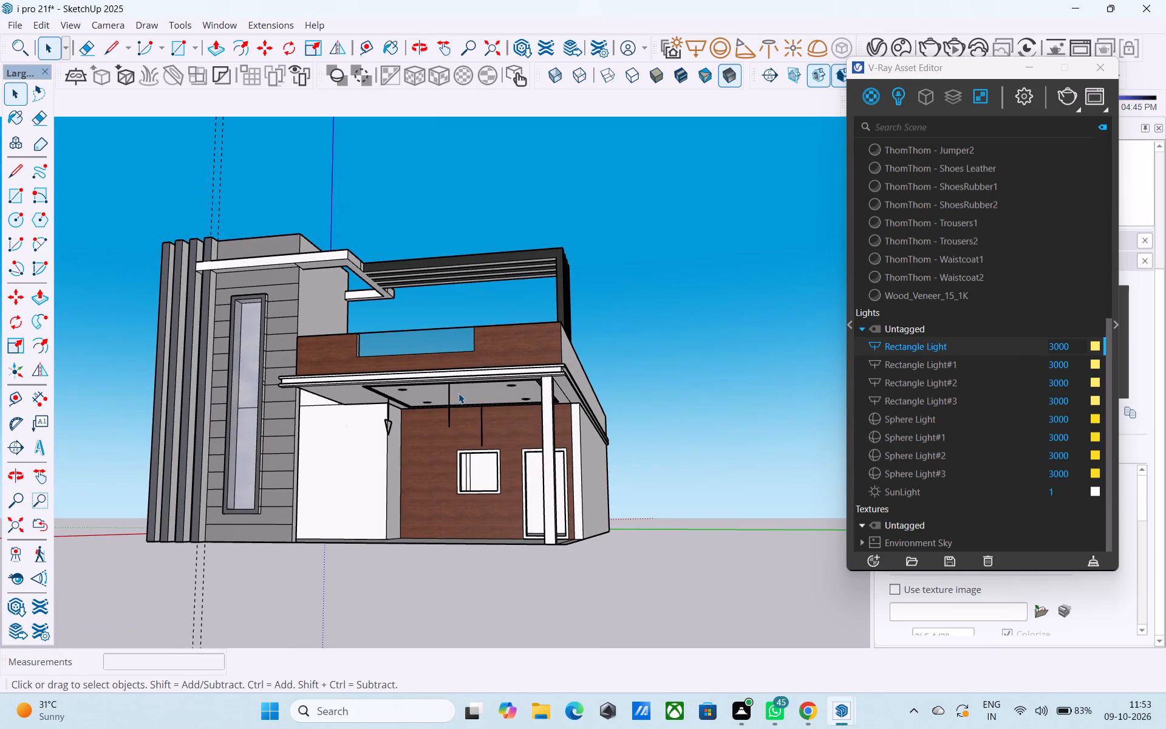
middle_click_drag(473, 388, 574, 293)
double_click(500, 354)
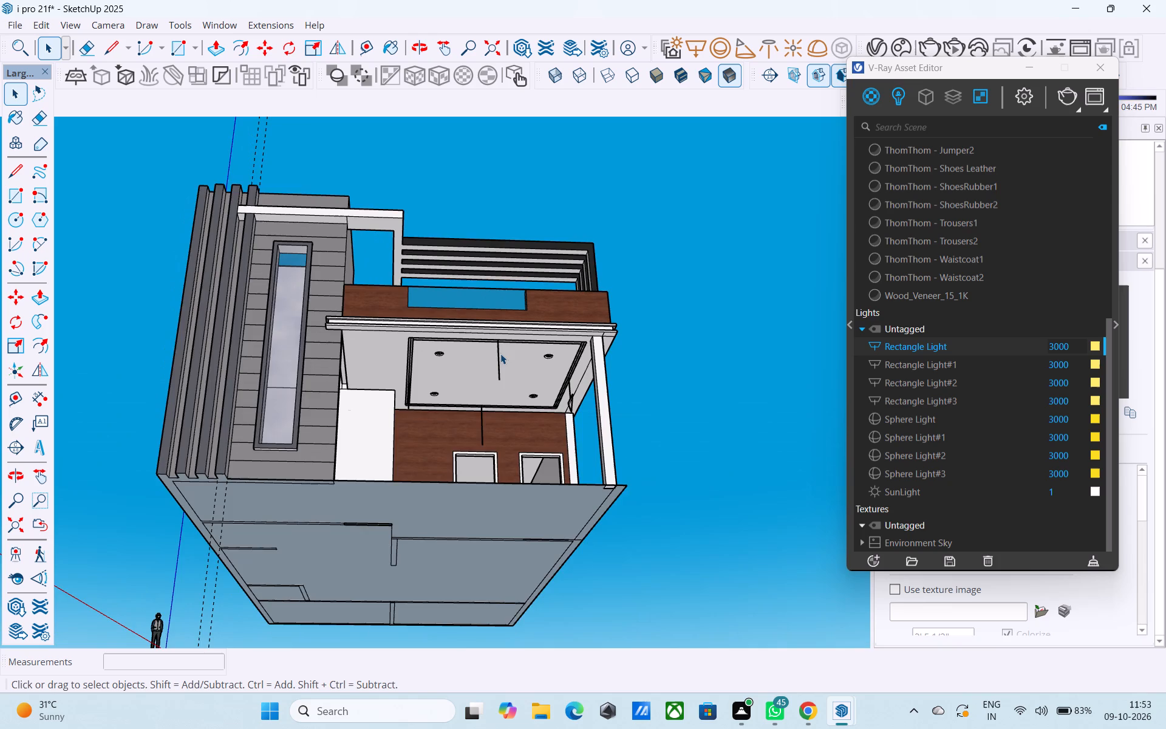
middle_click_drag(489, 372, 455, 353)
scroll(441, 349, "up", 3)
left_click(443, 350)
middle_click_drag(443, 368, 463, 273)
left_click(340, 303)
middle_click_drag(438, 363, 355, 418)
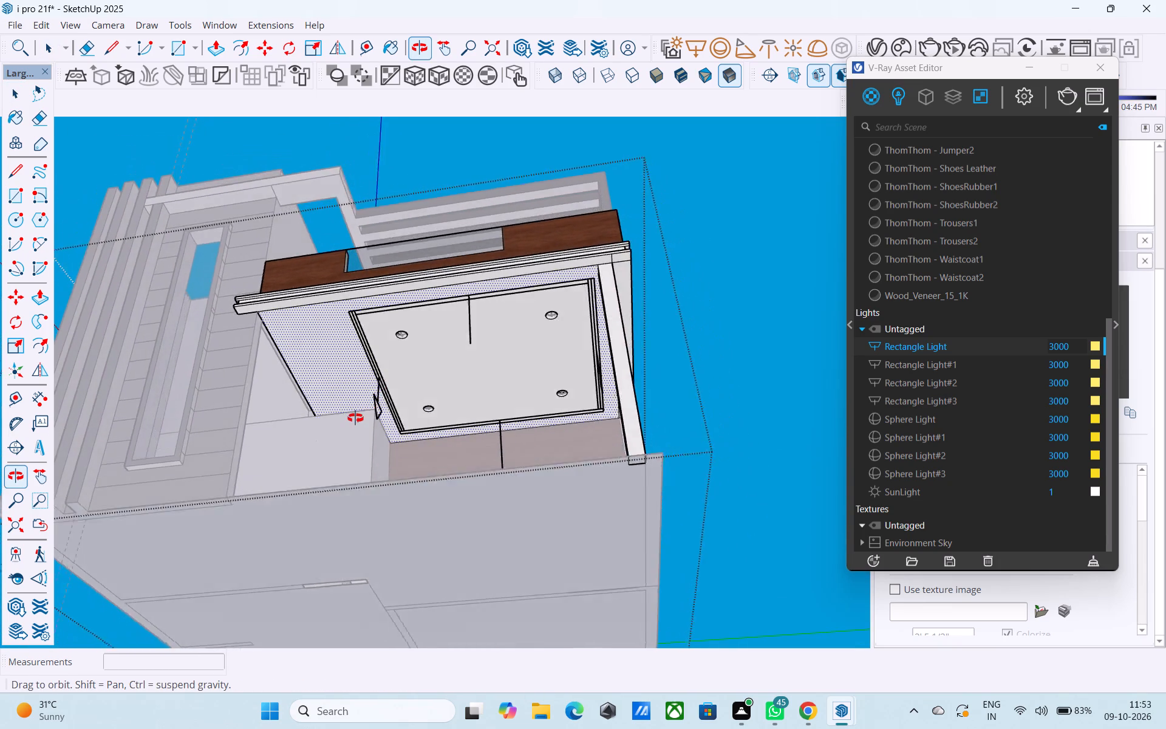
middle_click_drag(355, 418, 407, 386)
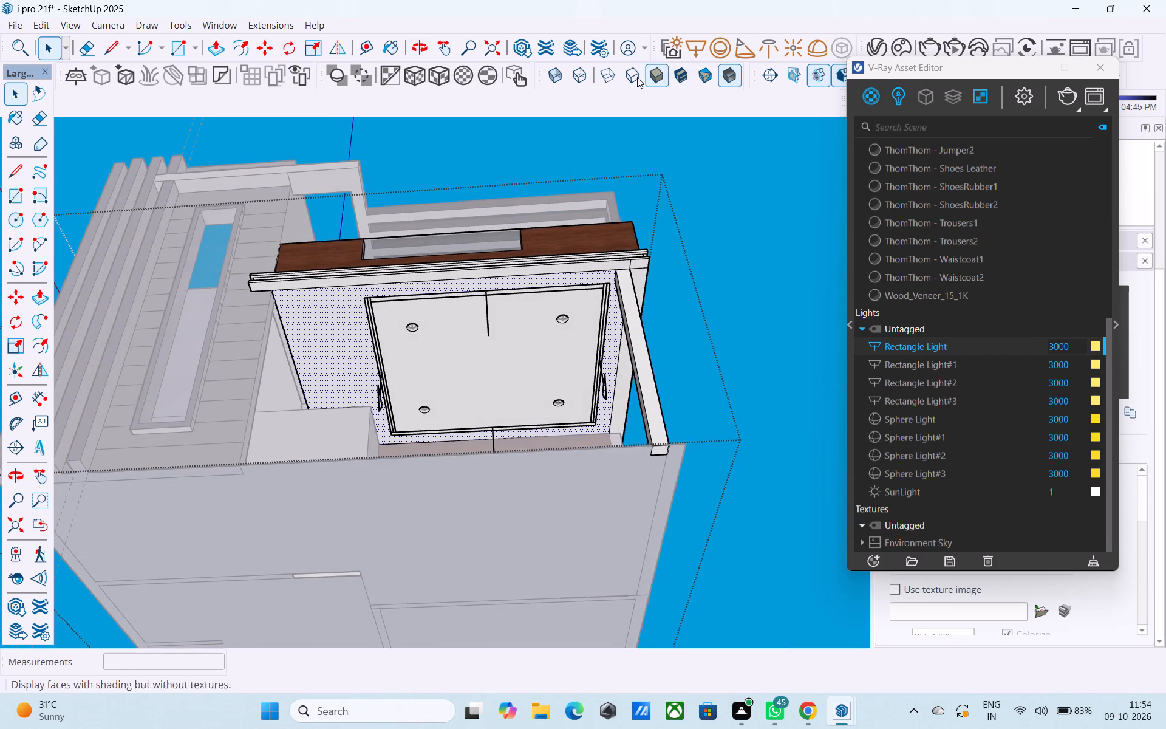
left_click_drag(995, 70, 579, 98)
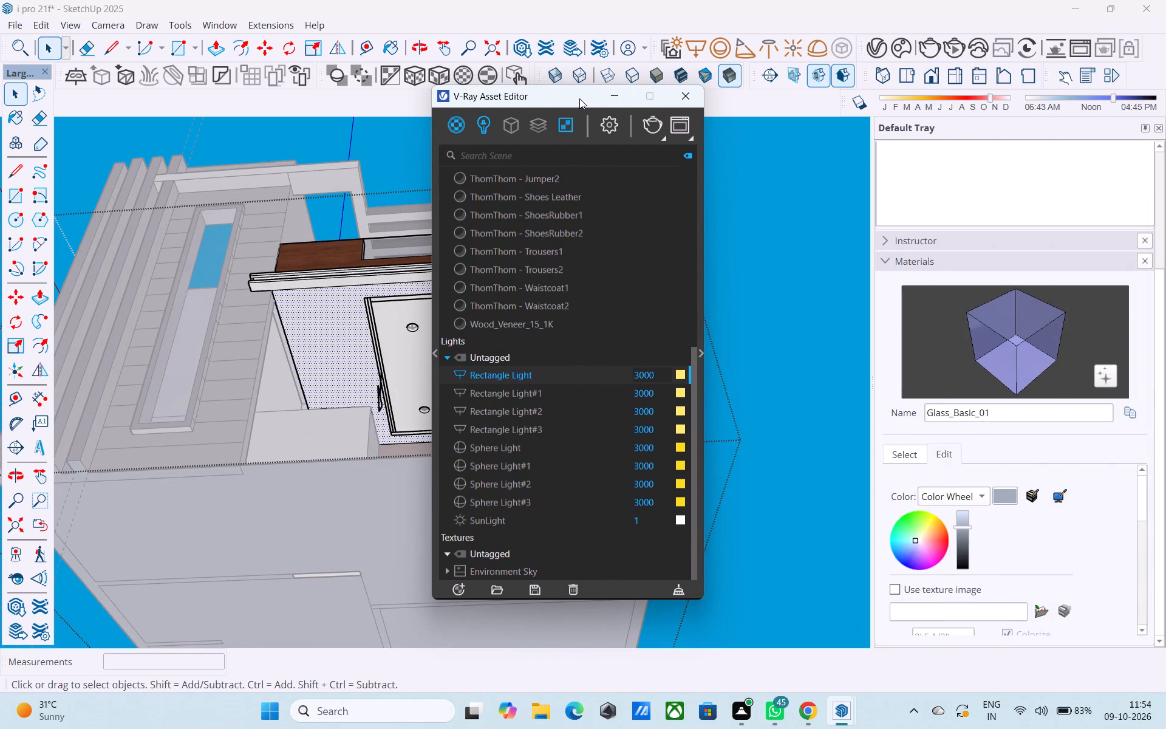
left_click(908, 457)
scroll(908, 457, "down", 4)
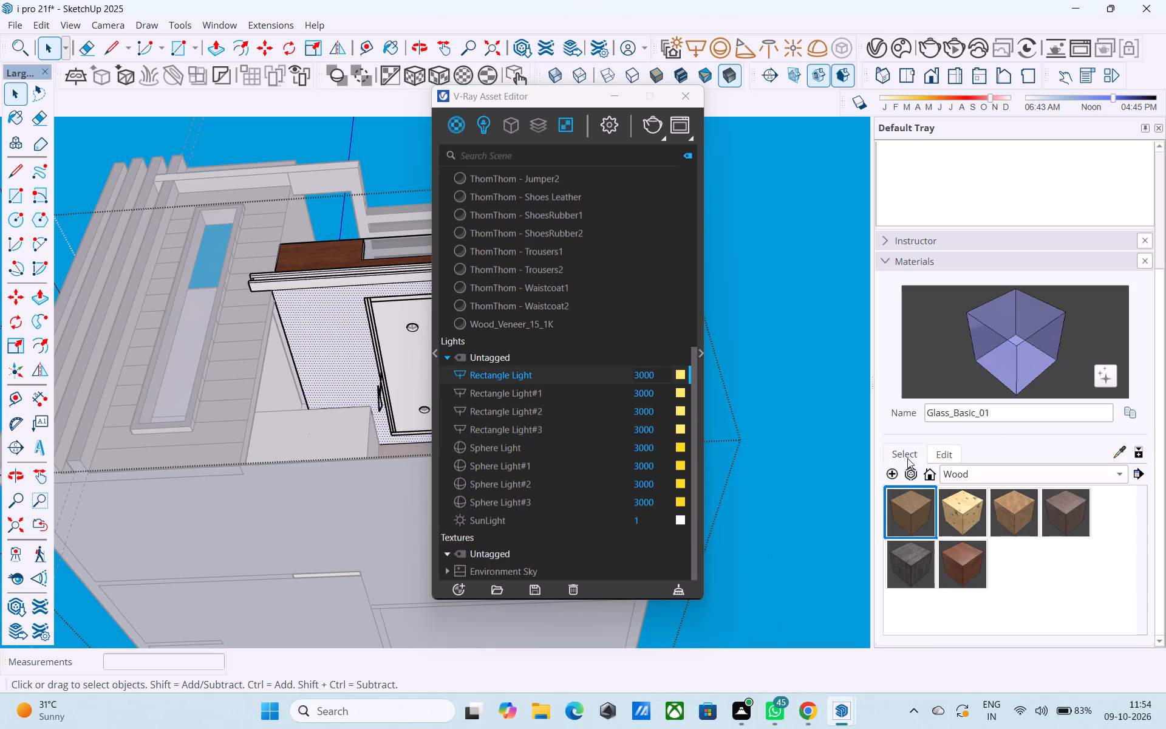
left_click(947, 474)
left_click(963, 270)
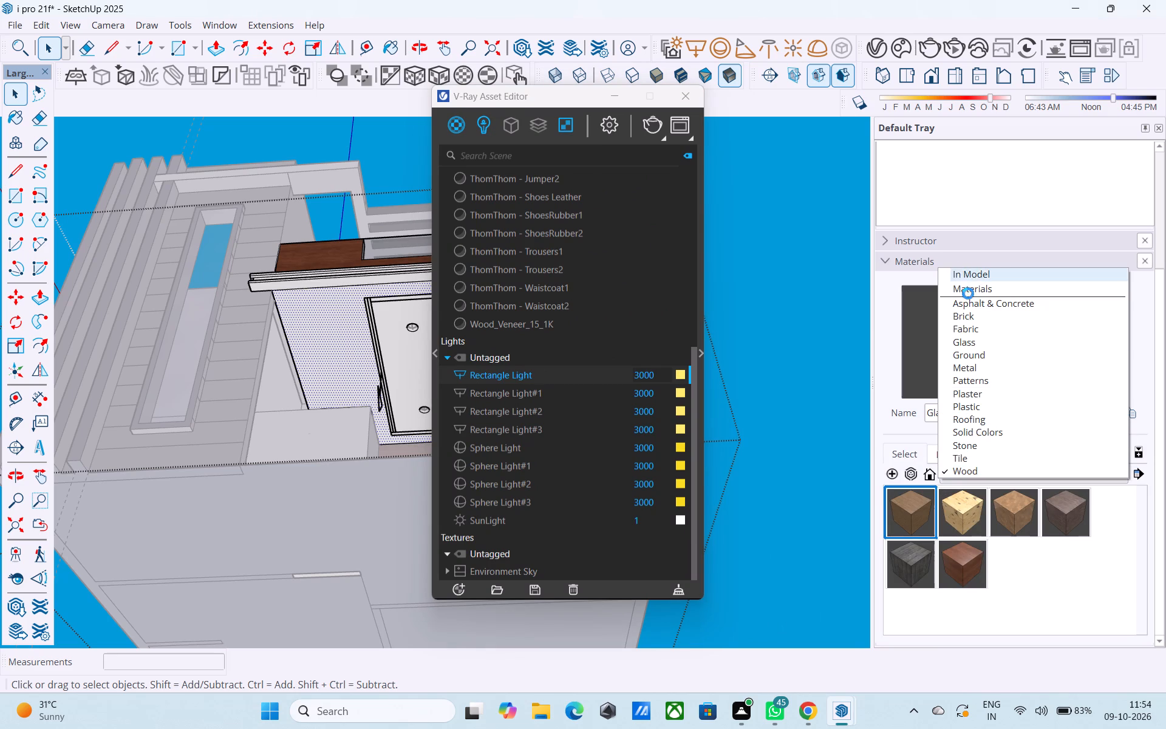
scroll(972, 484, "down", 3)
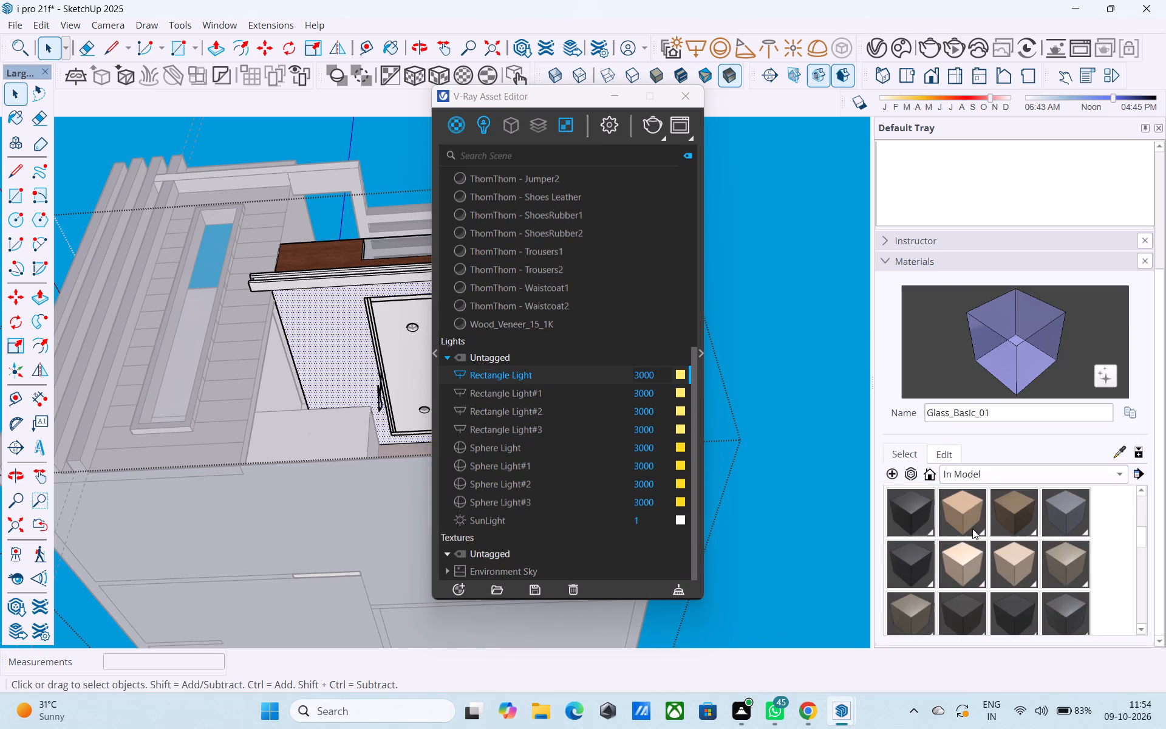
left_click(977, 563)
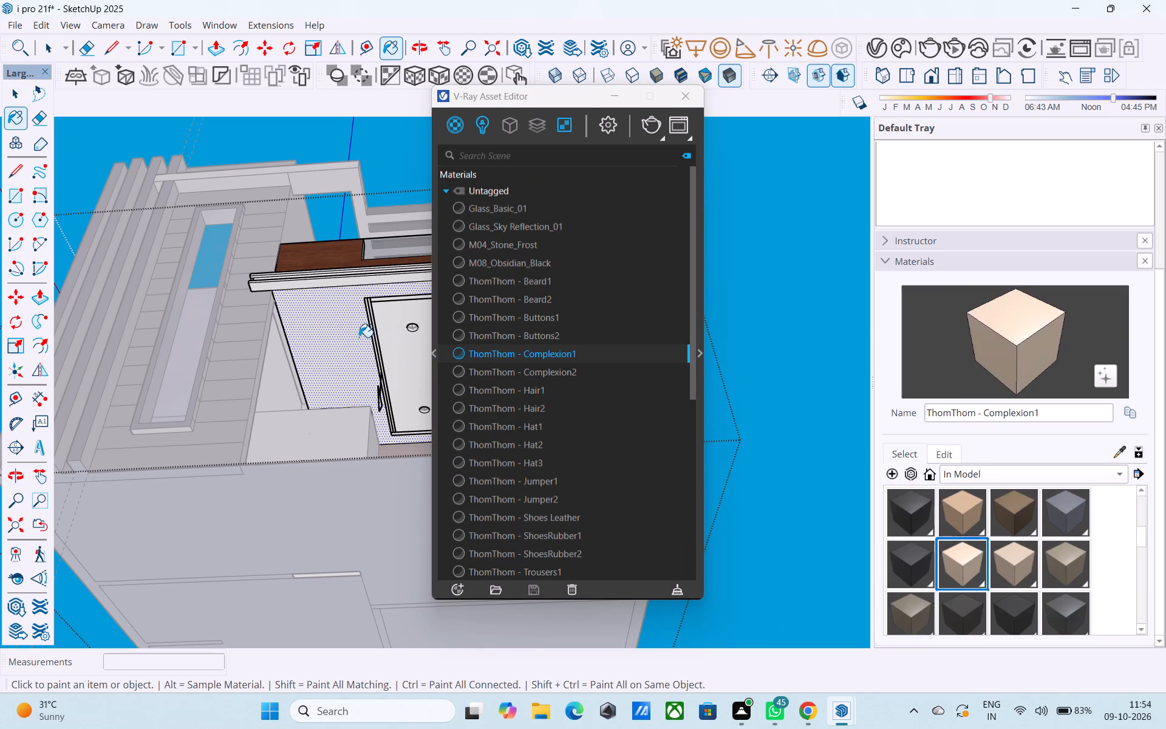
left_click(359, 337)
left_click(395, 360)
scroll(447, 410, "down", 3)
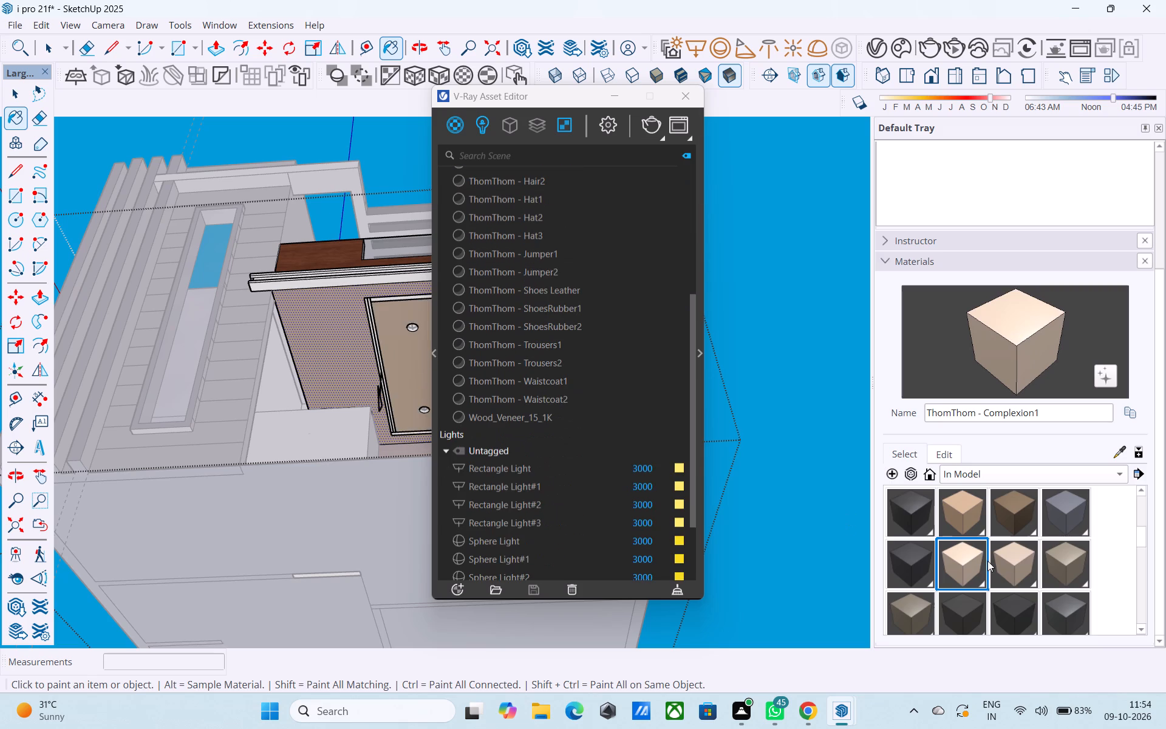
scroll(973, 572, "down", 3)
scroll(973, 572, "up", 4)
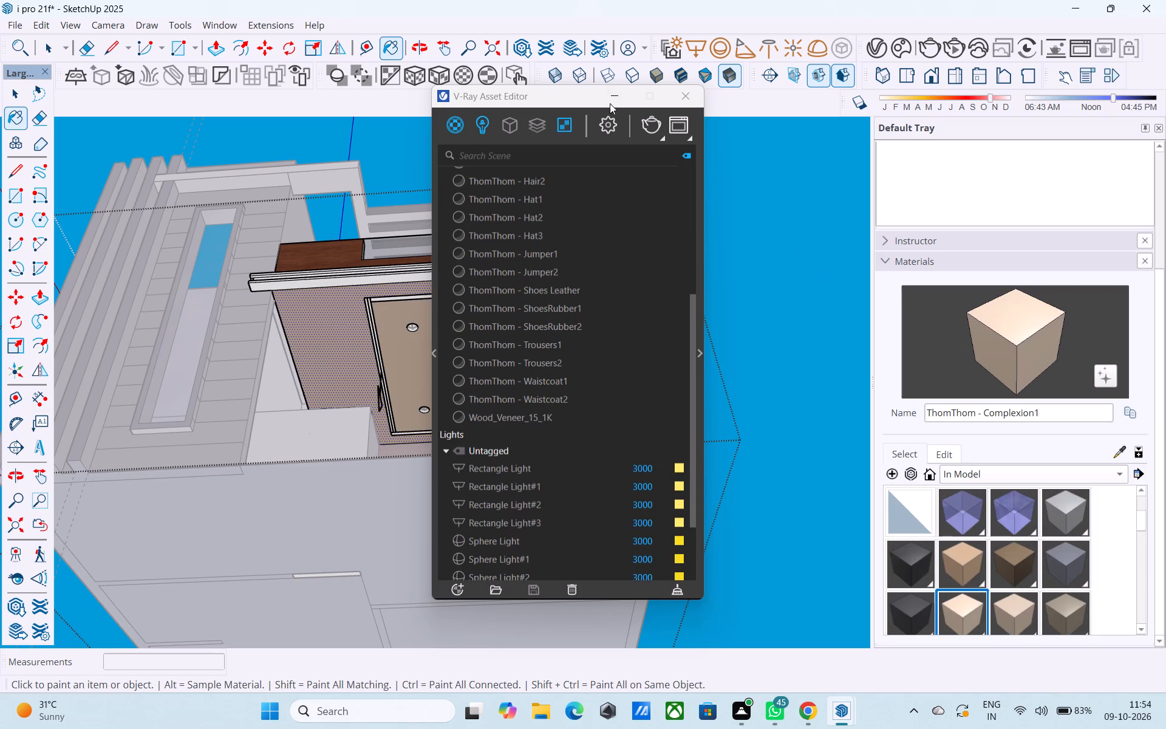
left_click_drag(568, 89, 833, 84)
left_click_drag(554, 87, 748, 83)
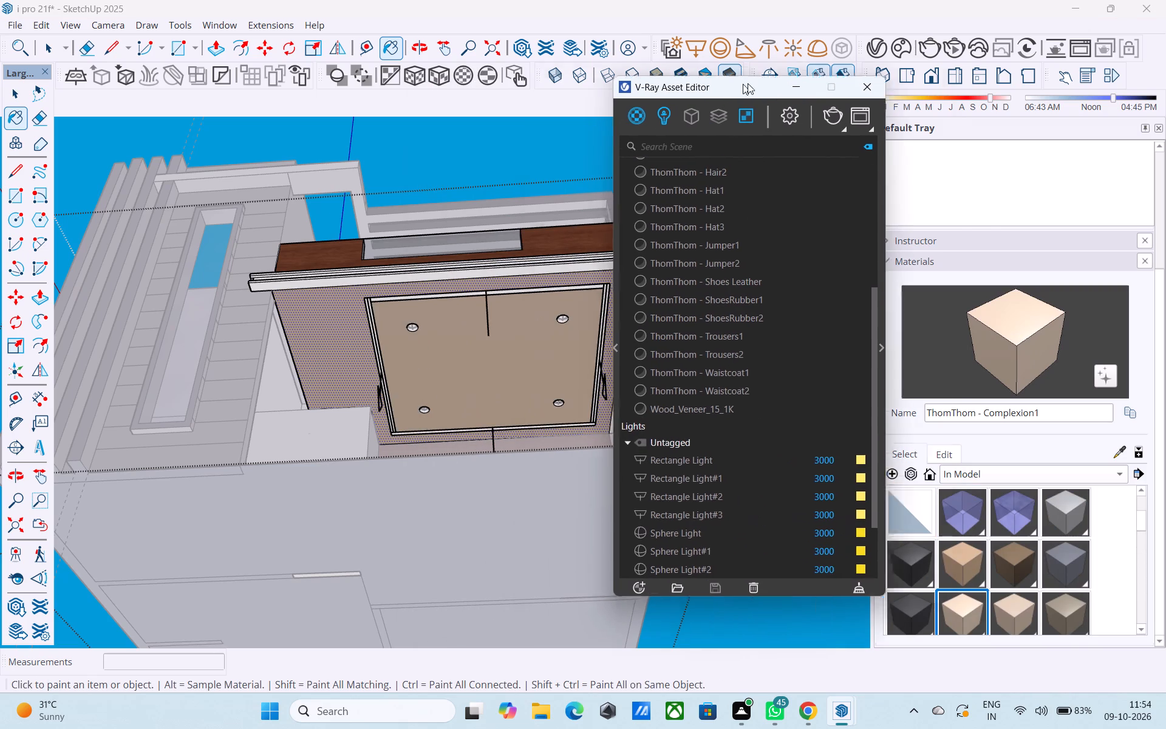
left_click_drag(748, 83, 802, 72)
scroll(616, 271, "down", 1)
middle_click_drag(603, 278, 571, 352)
key("space")
left_click(561, 162)
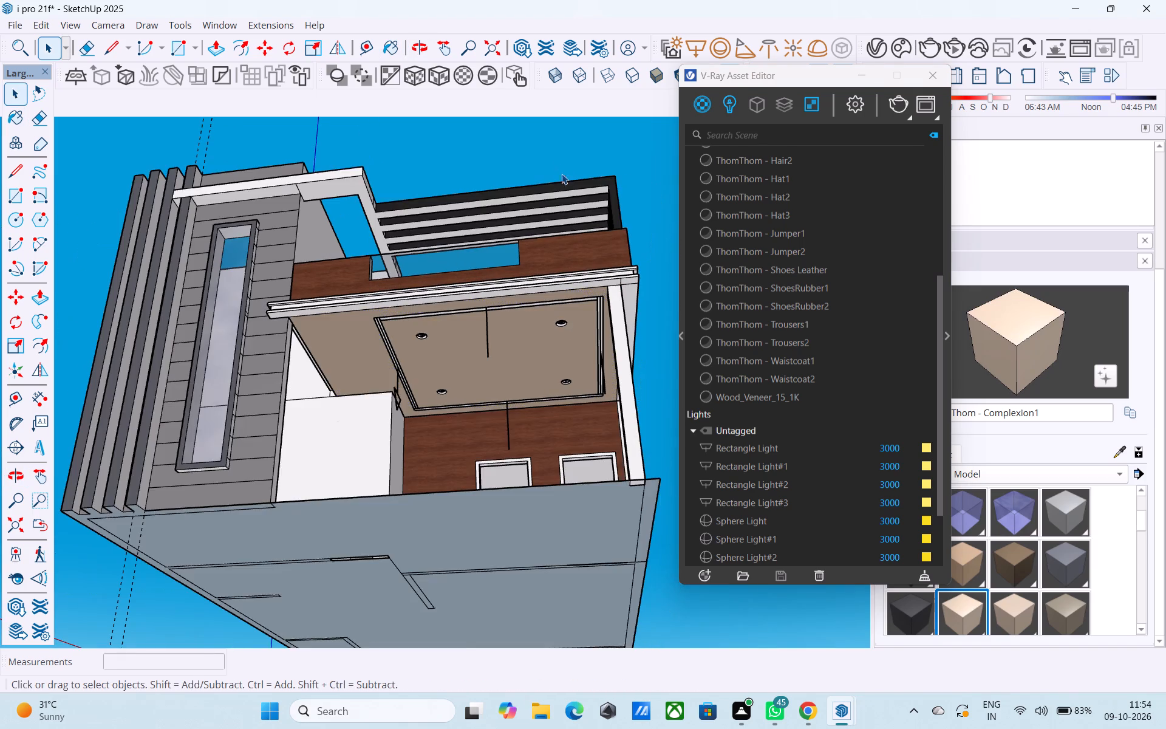
Frame the whole front facade from a low, slightly angled viewpoint and start a V-Ray render of it.
middle_click_drag(573, 298, 619, 194)
scroll(463, 338, "up", 5)
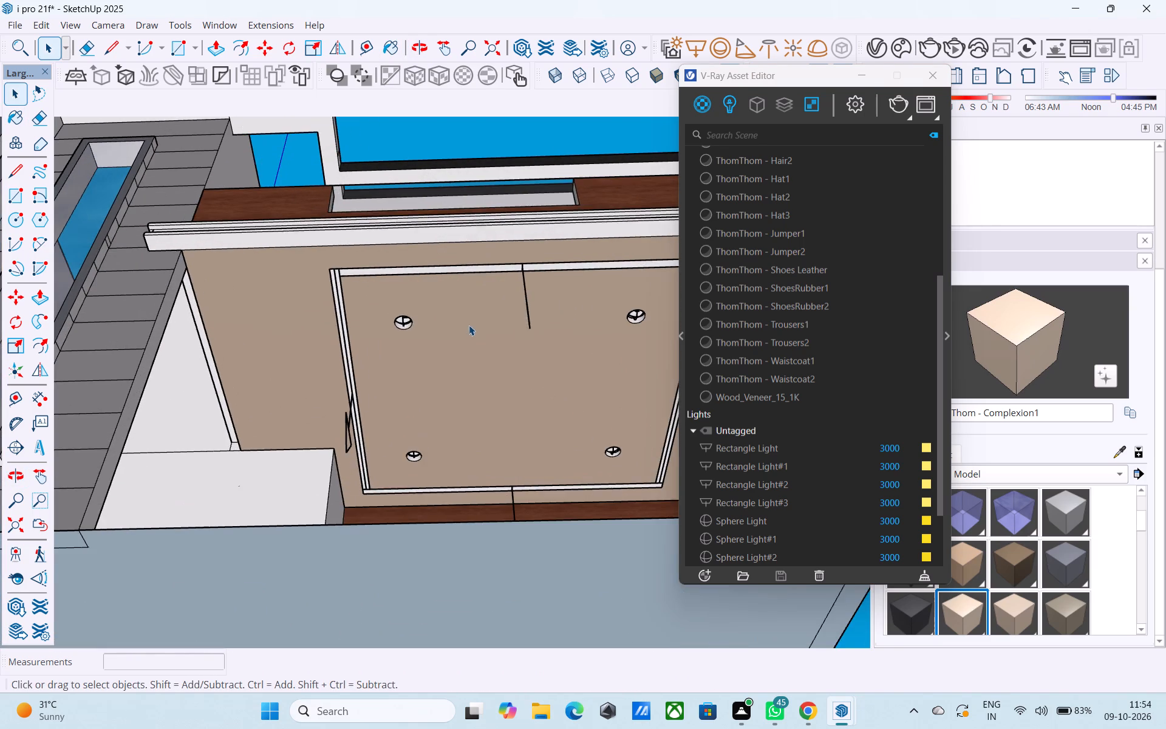
scroll(491, 317, "down", 4)
middle_click_drag(539, 329, 534, 426)
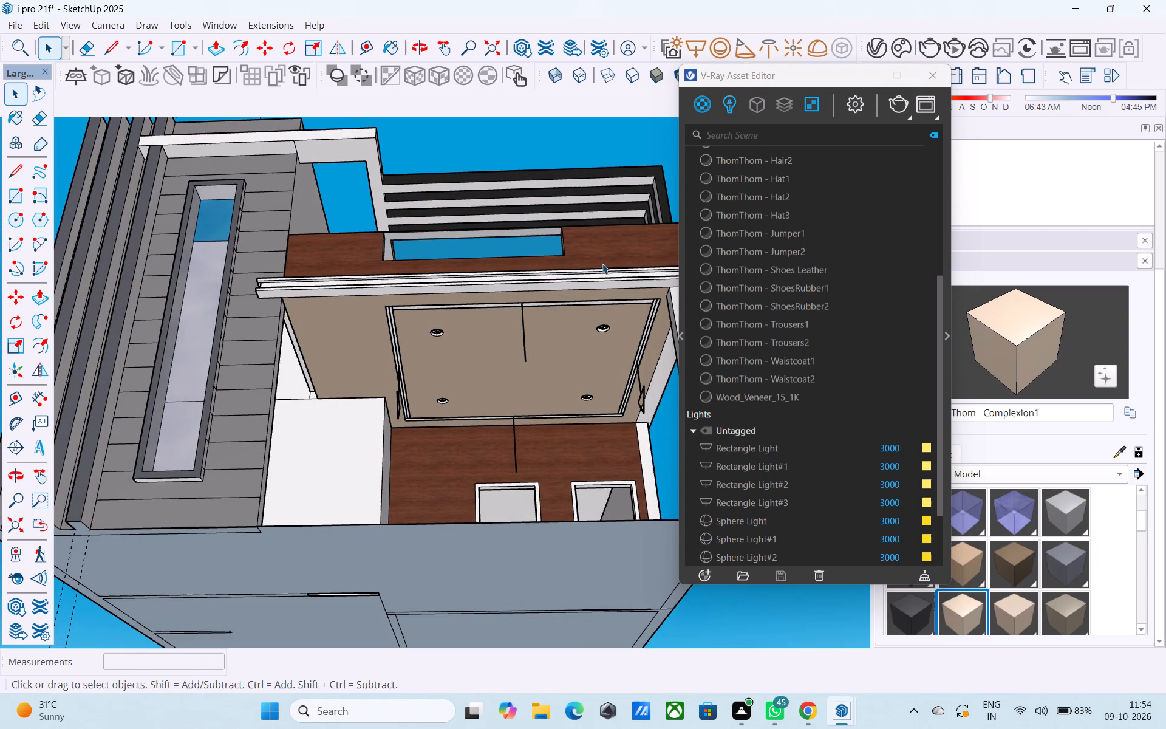
middle_click_drag(570, 324, 578, 383)
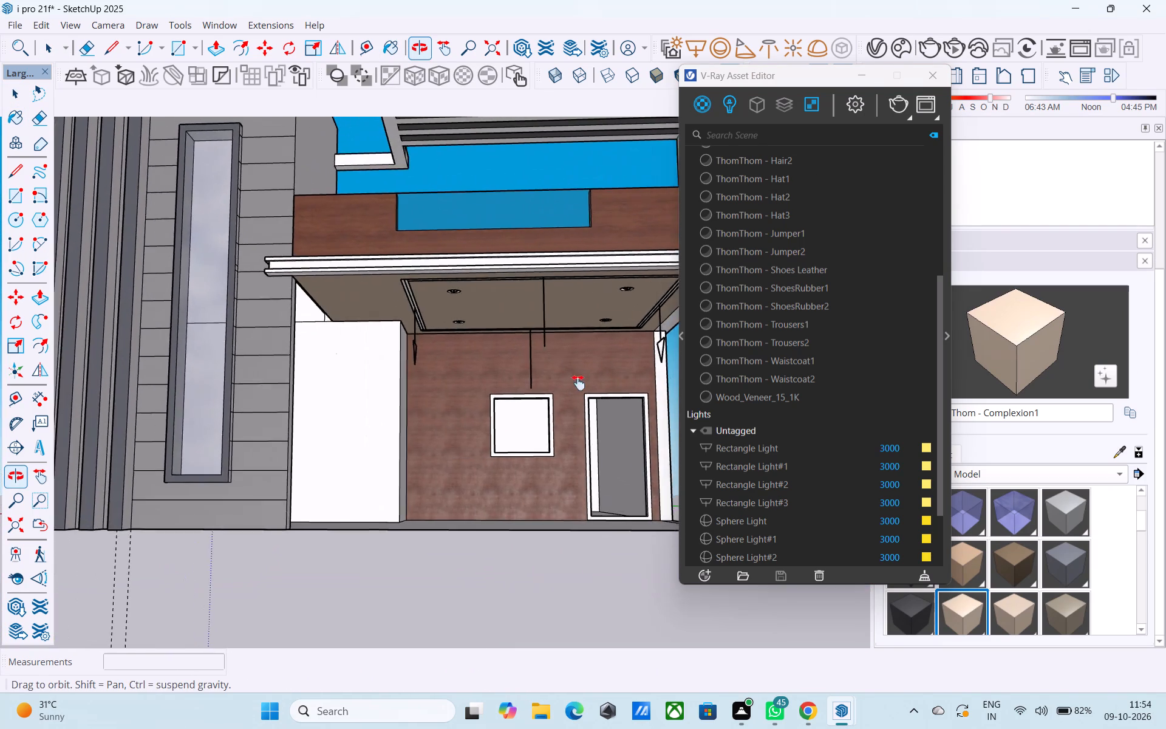
middle_click_drag(578, 383, 541, 394)
scroll(520, 392, "down", 3)
middle_click_drag(540, 402, 526, 383)
middle_click_drag(605, 388, 644, 399, "shift")
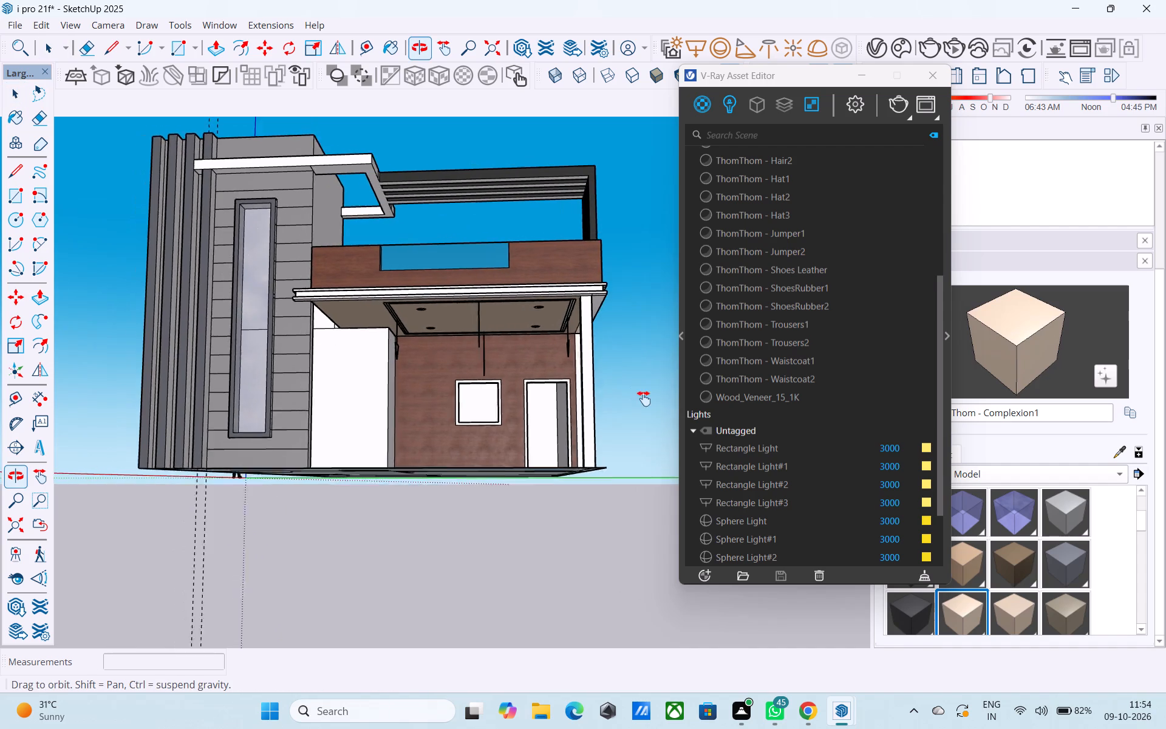
middle_click_drag(644, 399, 637, 419, "shift")
middle_click_drag(603, 408, 616, 405)
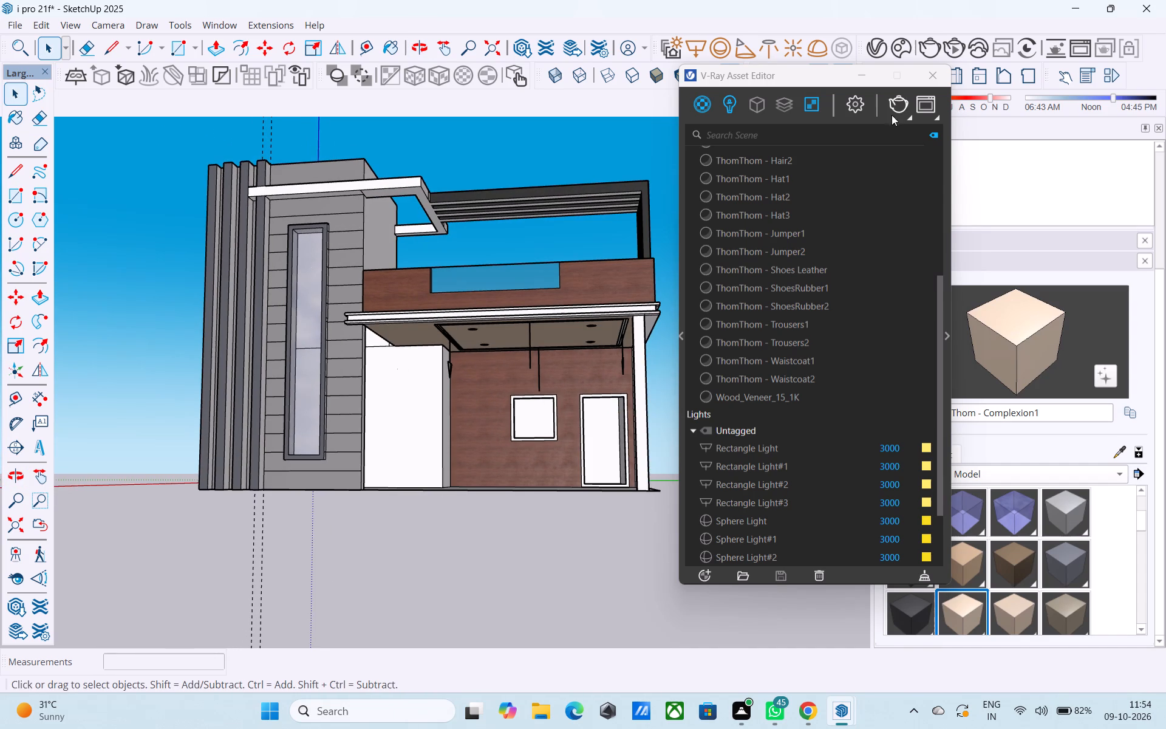
left_click(891, 109)
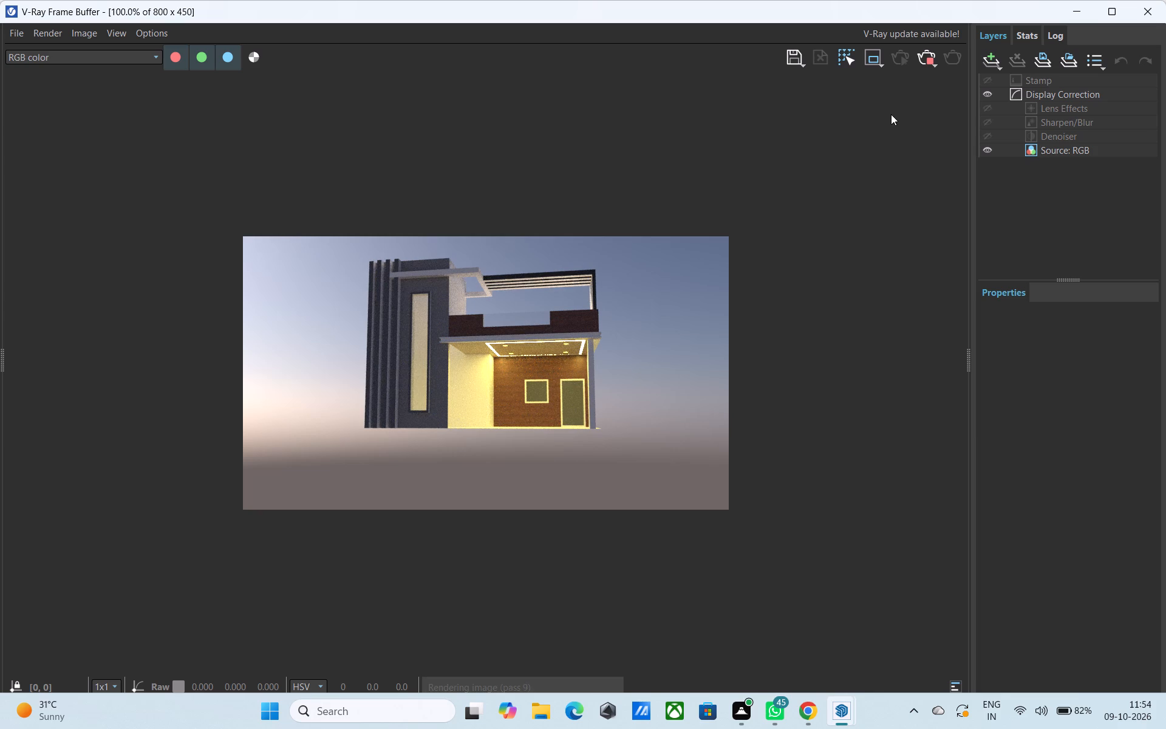
Examine the finished facade render, checking the lit porch ceiling and the door and window up close.
scroll(579, 347, "up", 3)
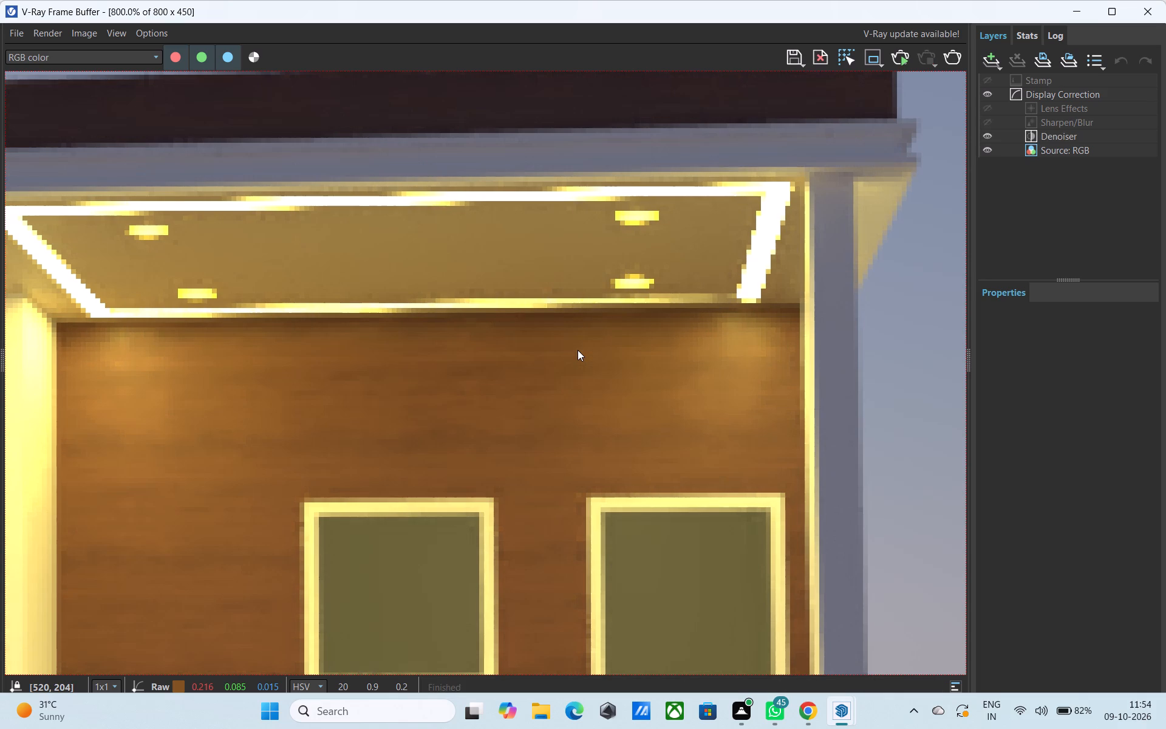
scroll(576, 353, "up", 1)
scroll(578, 354, "down", 4)
middle_click_drag(568, 375, 556, 425)
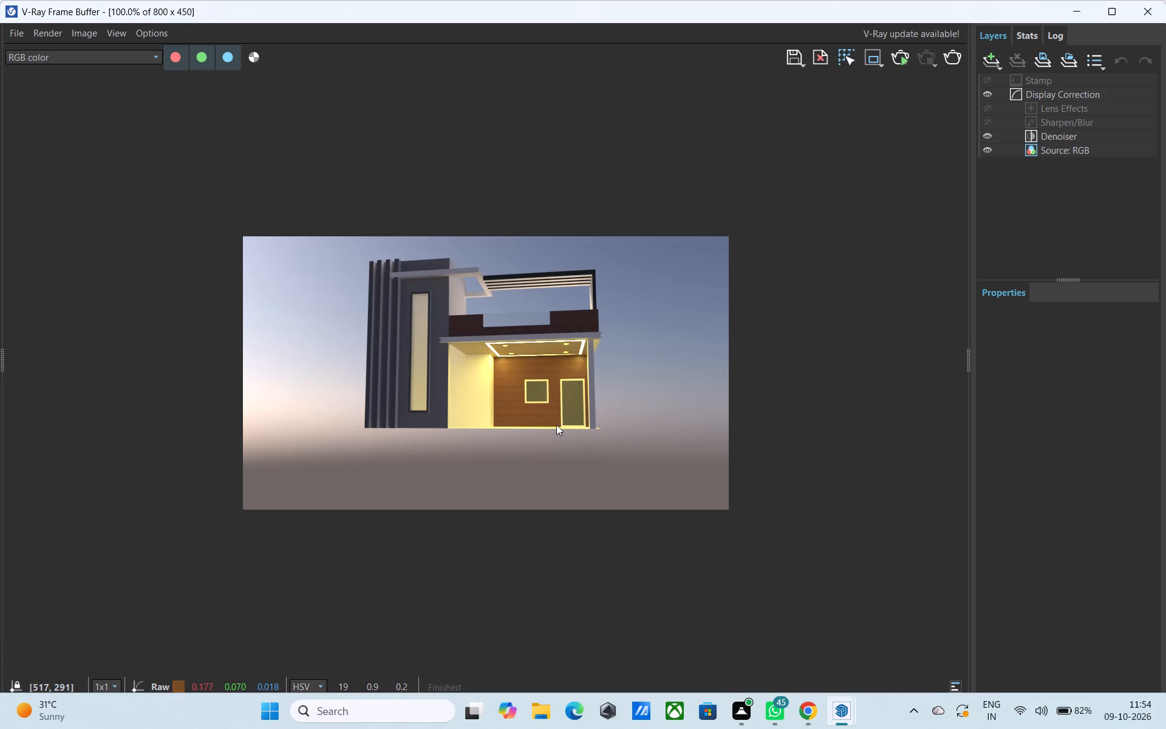
middle_click_drag(556, 425, 554, 442)
scroll(551, 357, "up", 1)
middle_click_drag(539, 357, 547, 407)
middle_click_drag(461, 343, 476, 343)
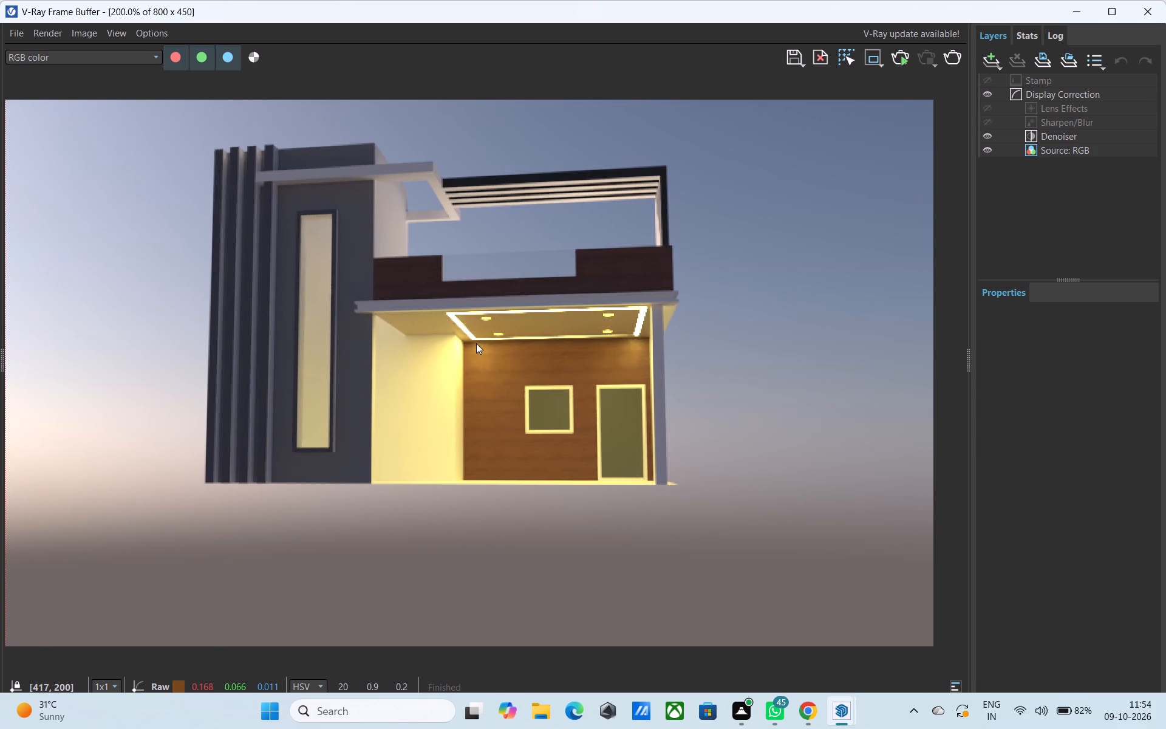
middle_click_drag(476, 343, 478, 343)
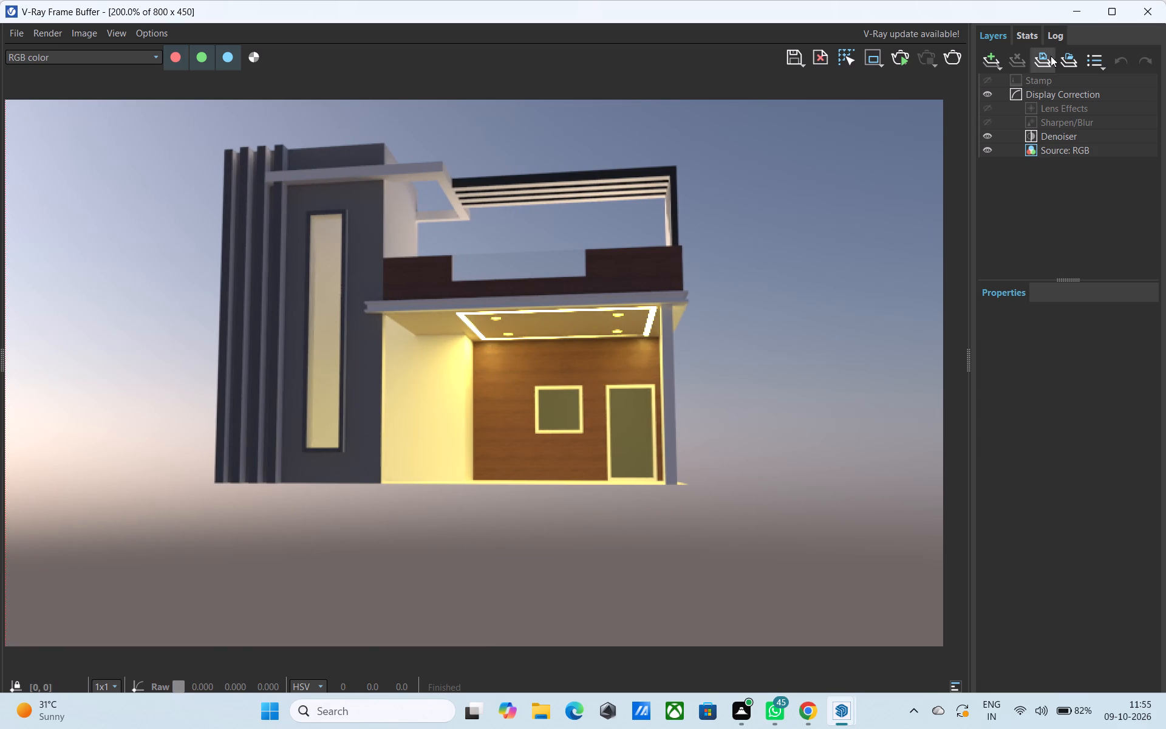
left_click(1081, 12)
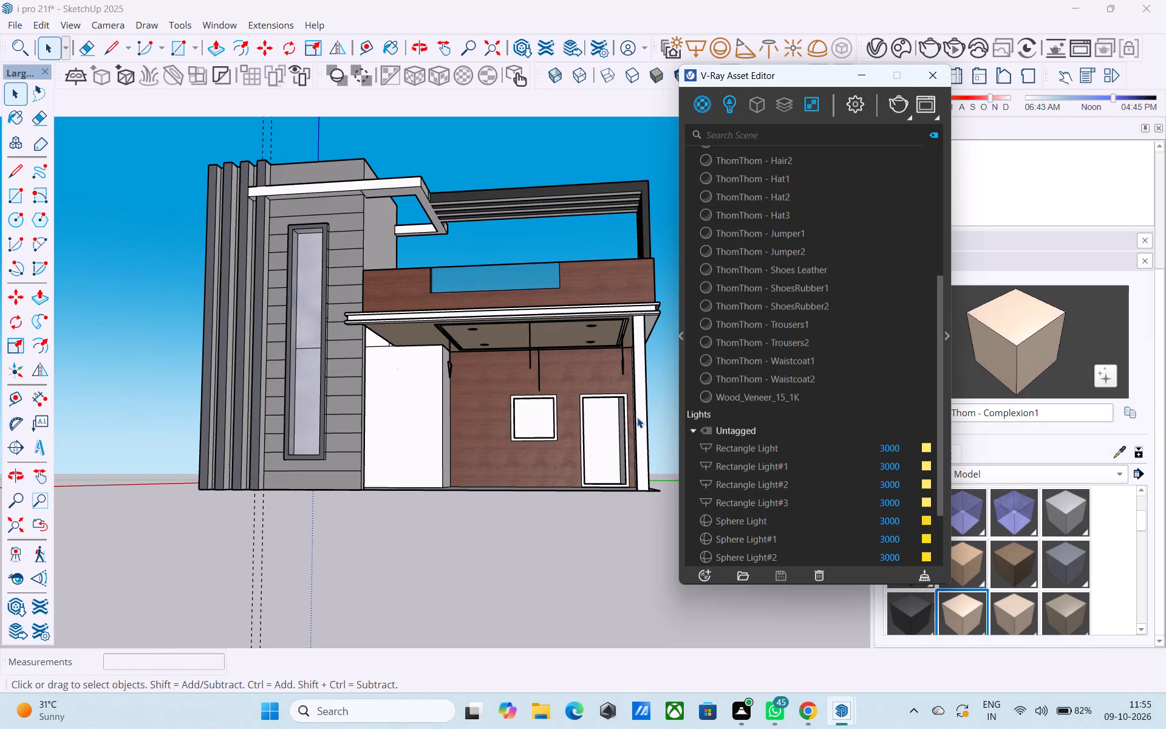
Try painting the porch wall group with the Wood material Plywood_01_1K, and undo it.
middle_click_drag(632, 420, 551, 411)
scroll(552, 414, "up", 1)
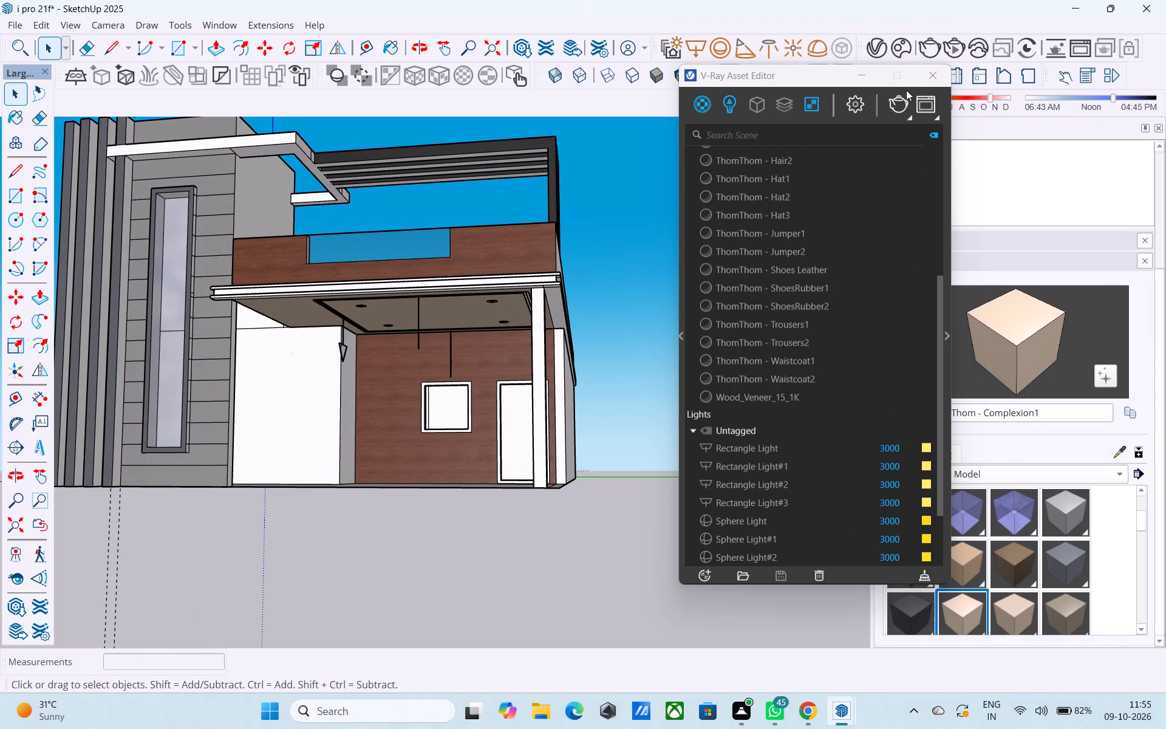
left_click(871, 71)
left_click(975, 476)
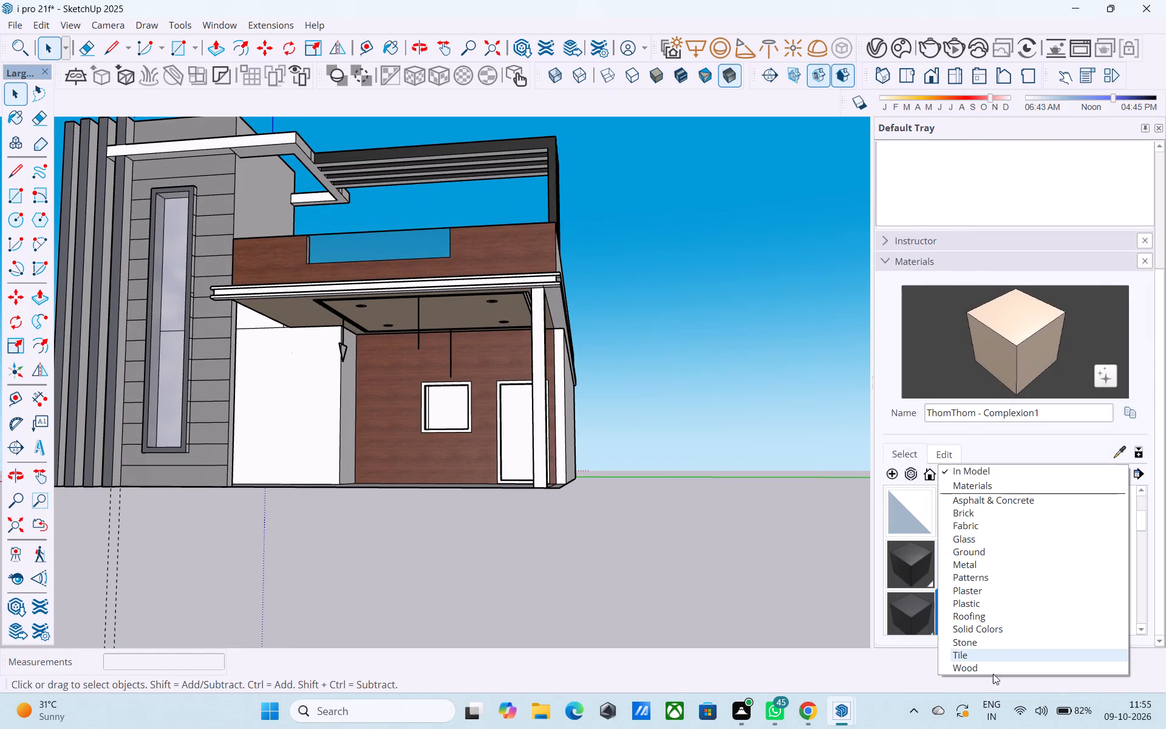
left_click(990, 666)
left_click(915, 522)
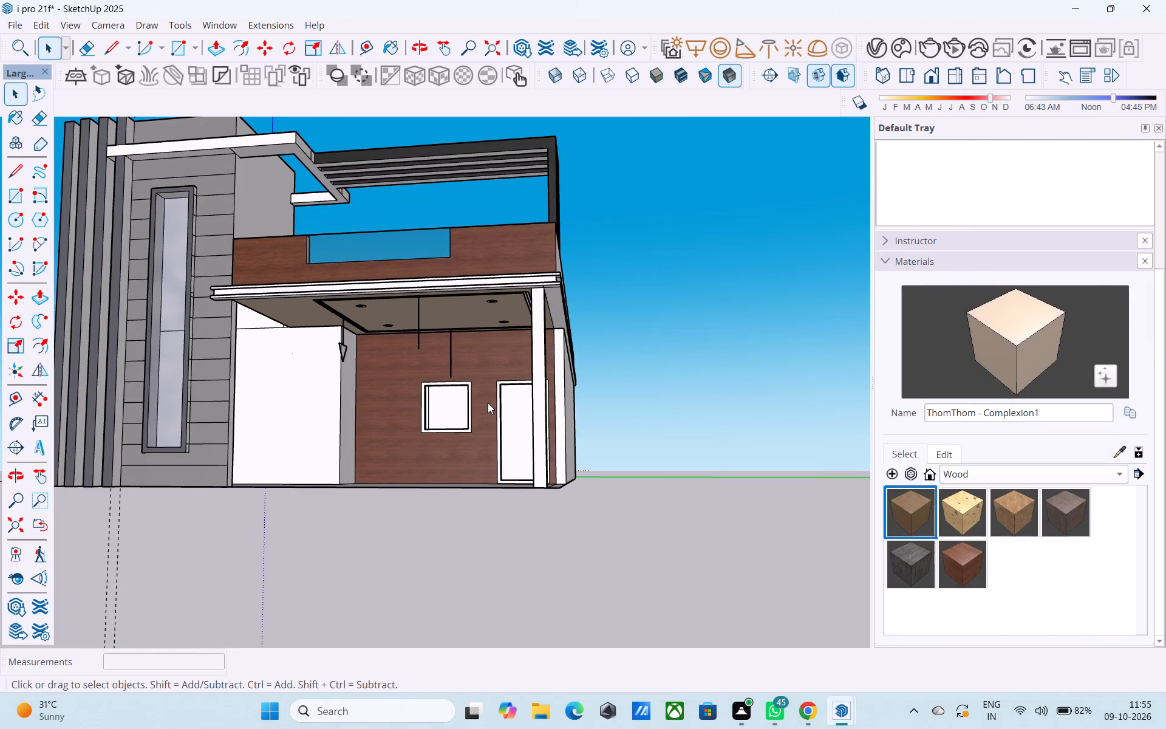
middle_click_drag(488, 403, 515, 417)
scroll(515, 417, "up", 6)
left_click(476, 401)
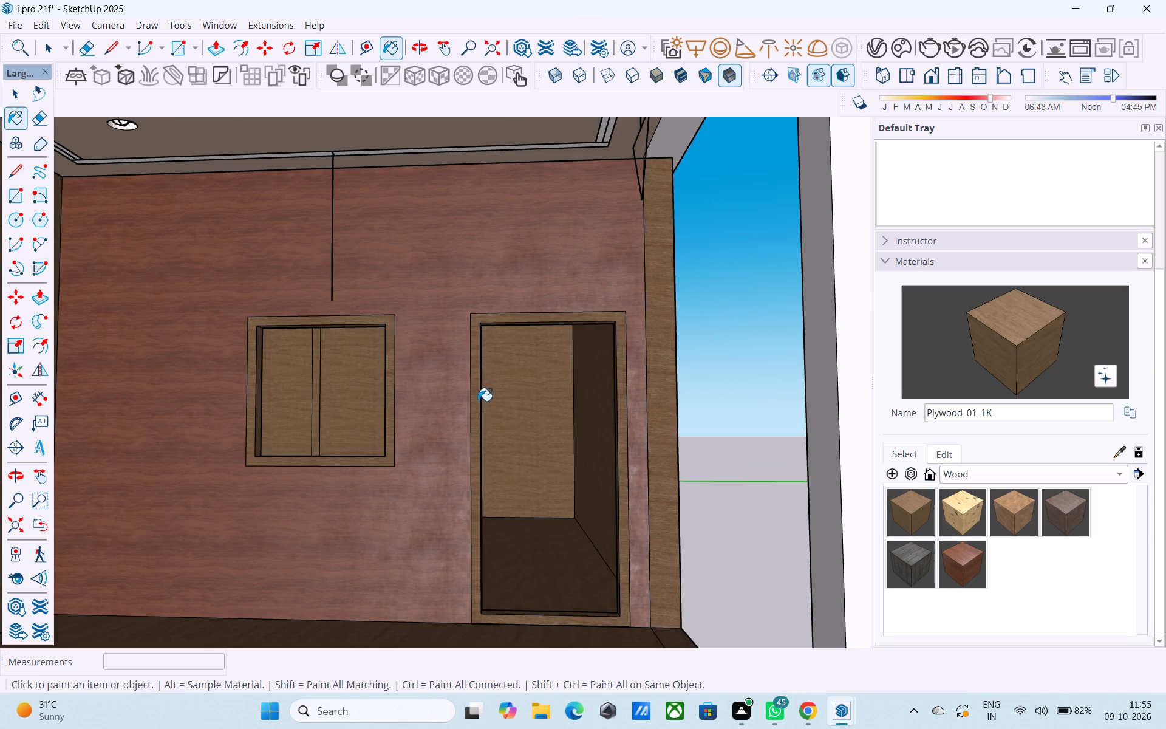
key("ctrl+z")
Inside the porch wall group, paint only the door frame and the window frame with the Wood material Plywood_01_1K.
key("space")
double_click(514, 409)
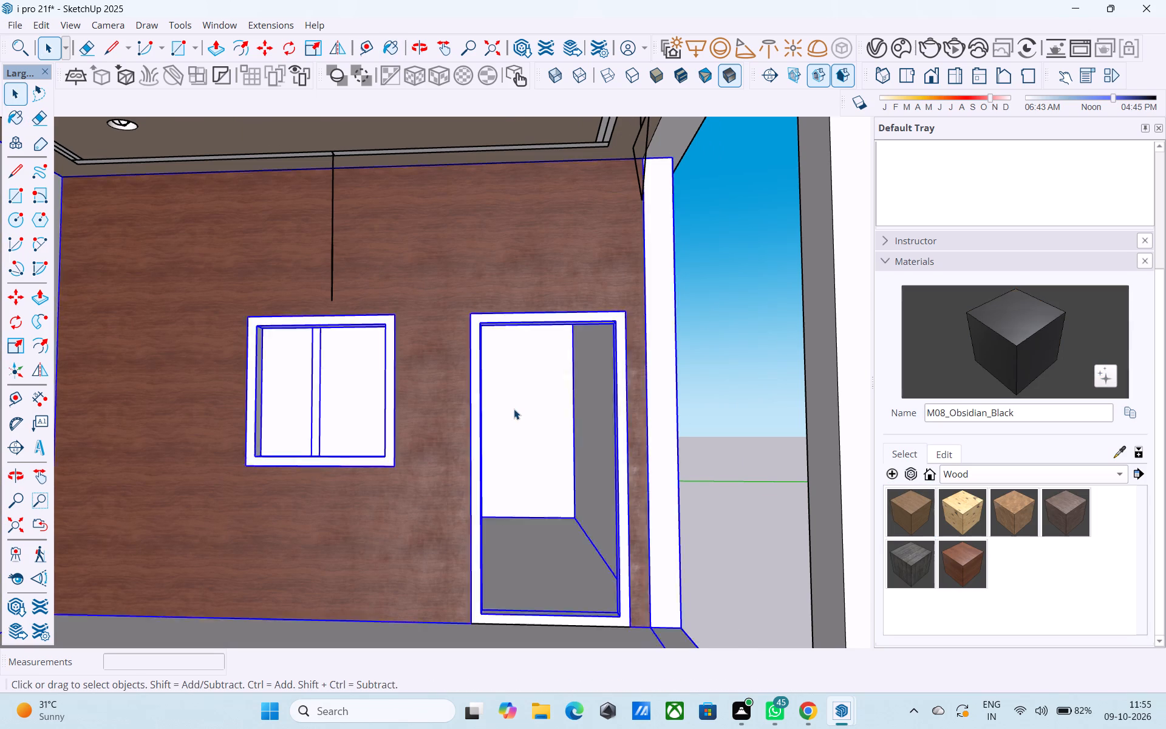
left_click(471, 409)
left_click(474, 411)
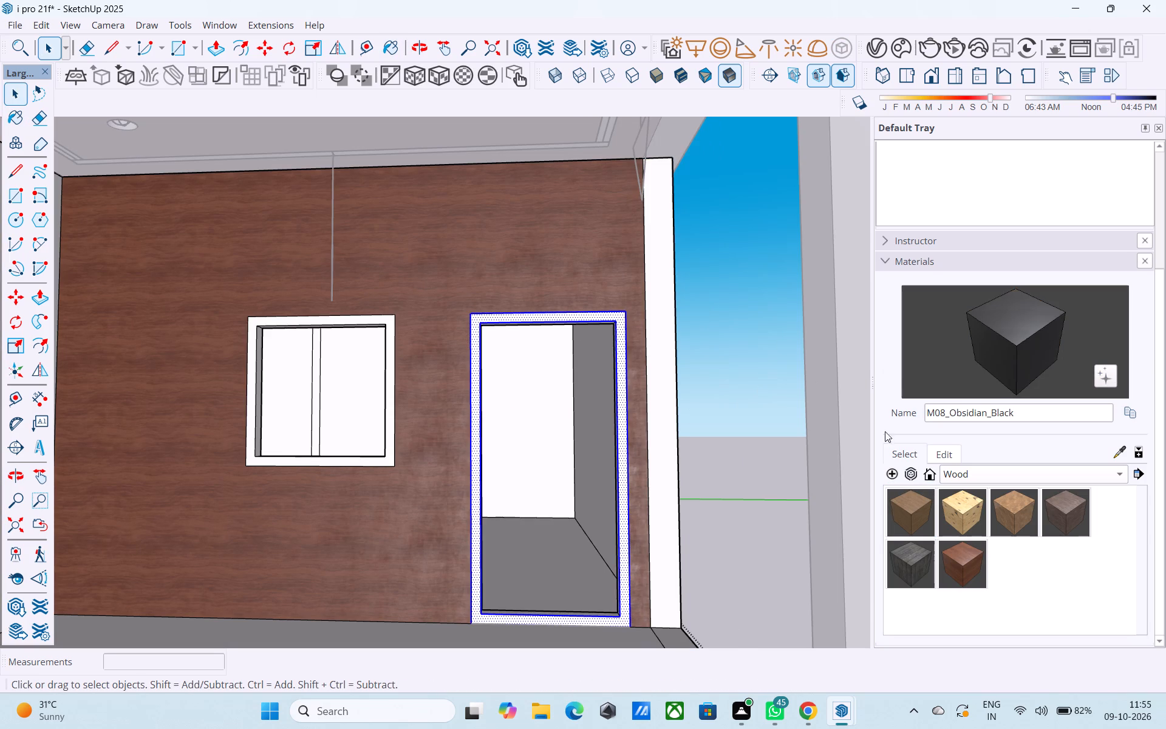
left_click(922, 507)
scroll(575, 326, "up", 3)
left_click(574, 317)
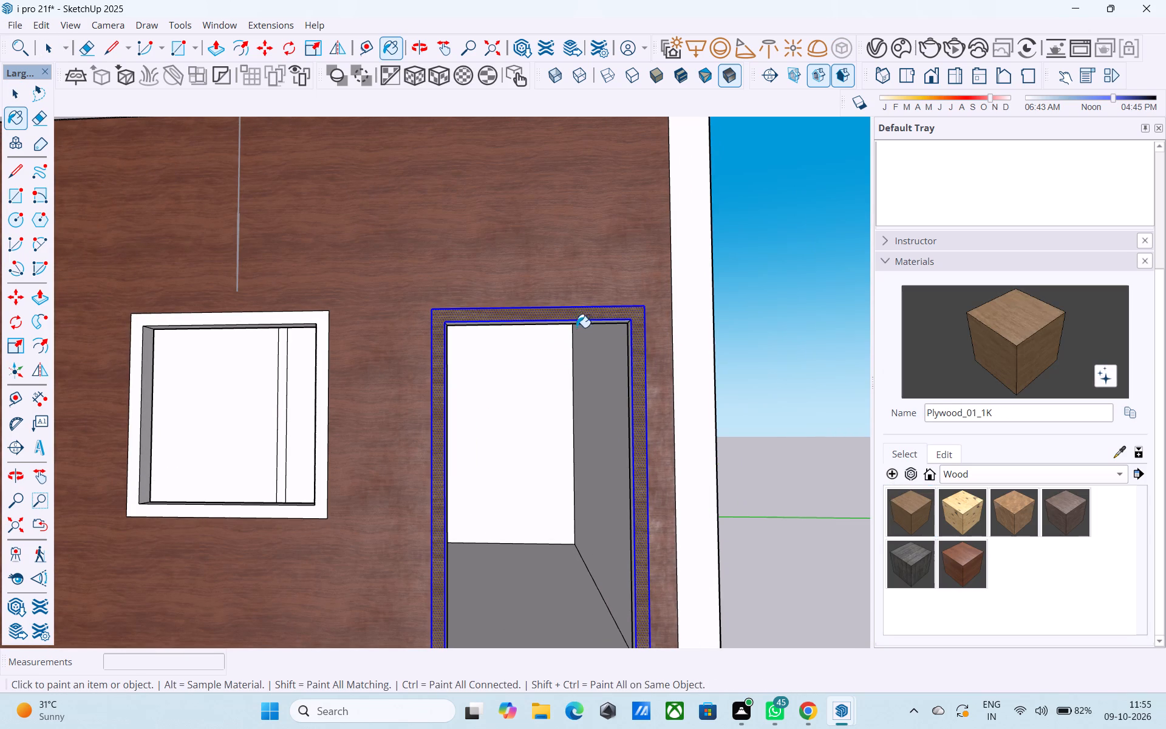
left_click(322, 332)
scroll(347, 355, "down", 6)
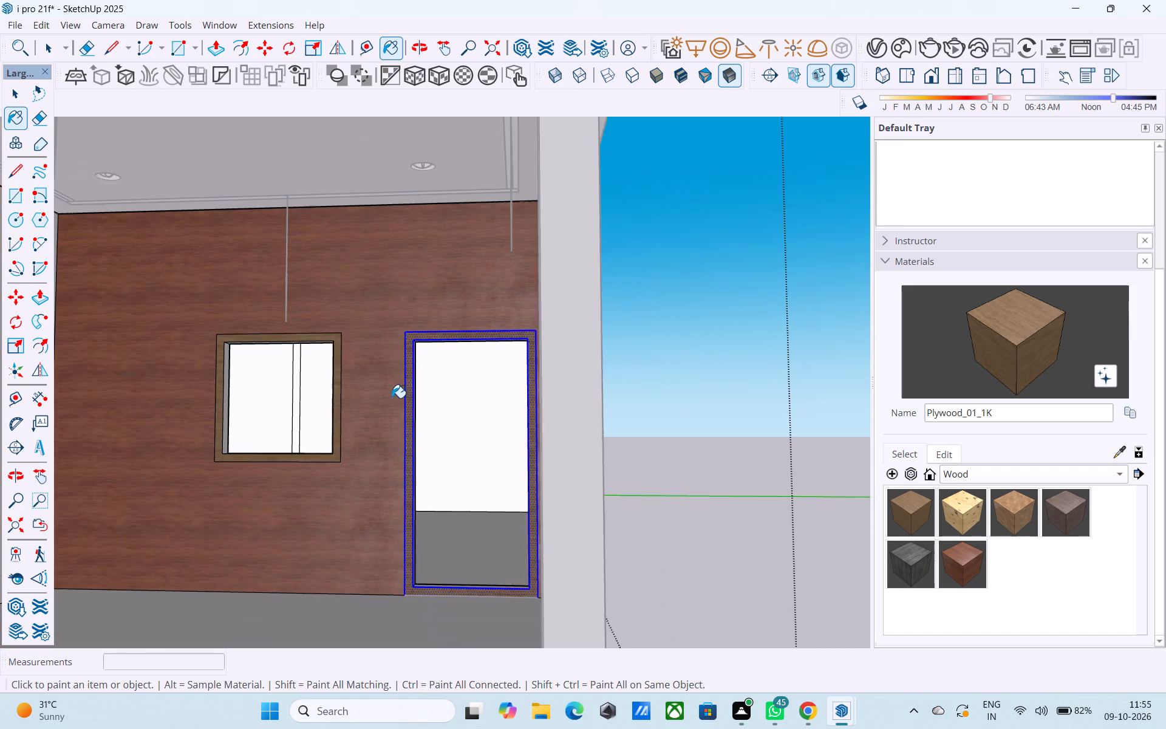
key("space")
left_click(699, 384)
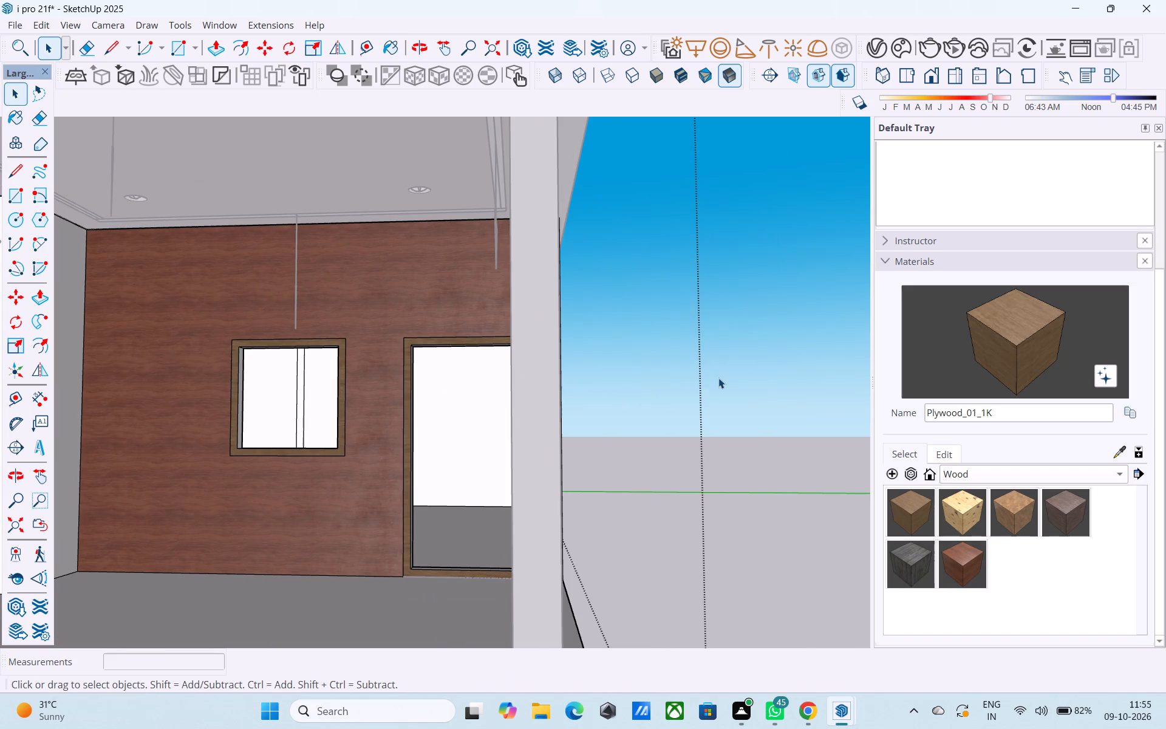
Save the model.
middle_click_drag(541, 387, 604, 388)
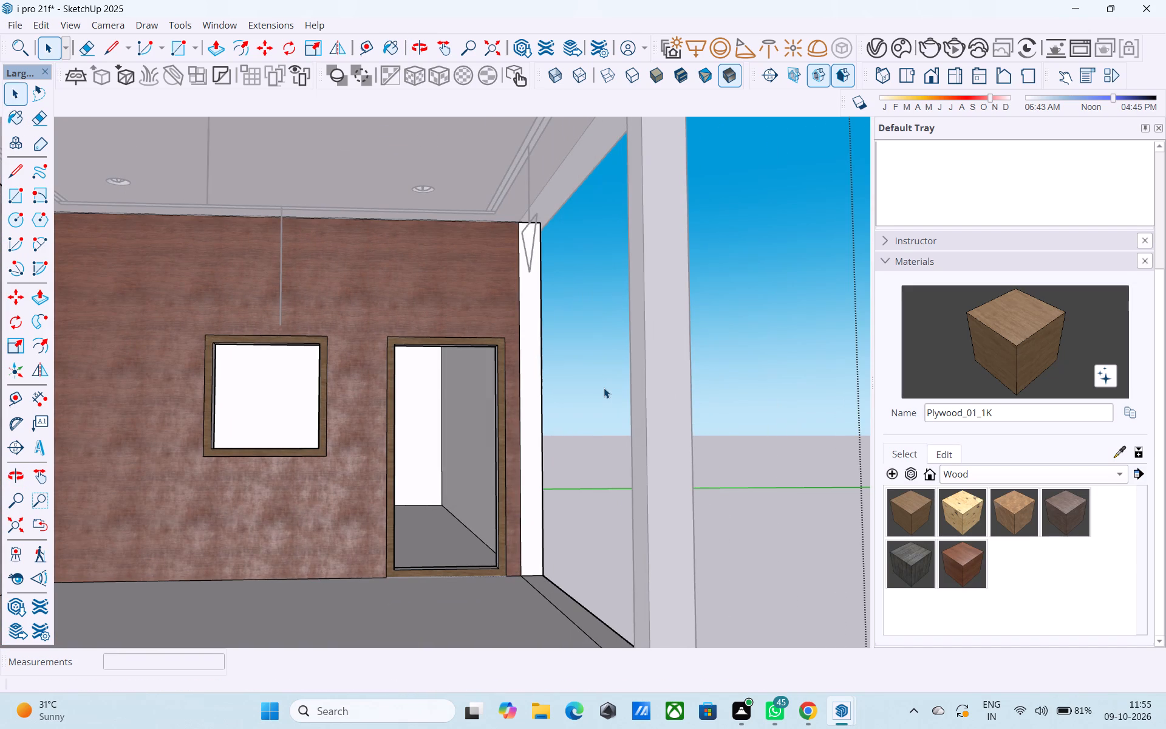
middle_click_drag(578, 421, 600, 372)
scroll(571, 397, "down", 8)
key("ctrl+s")
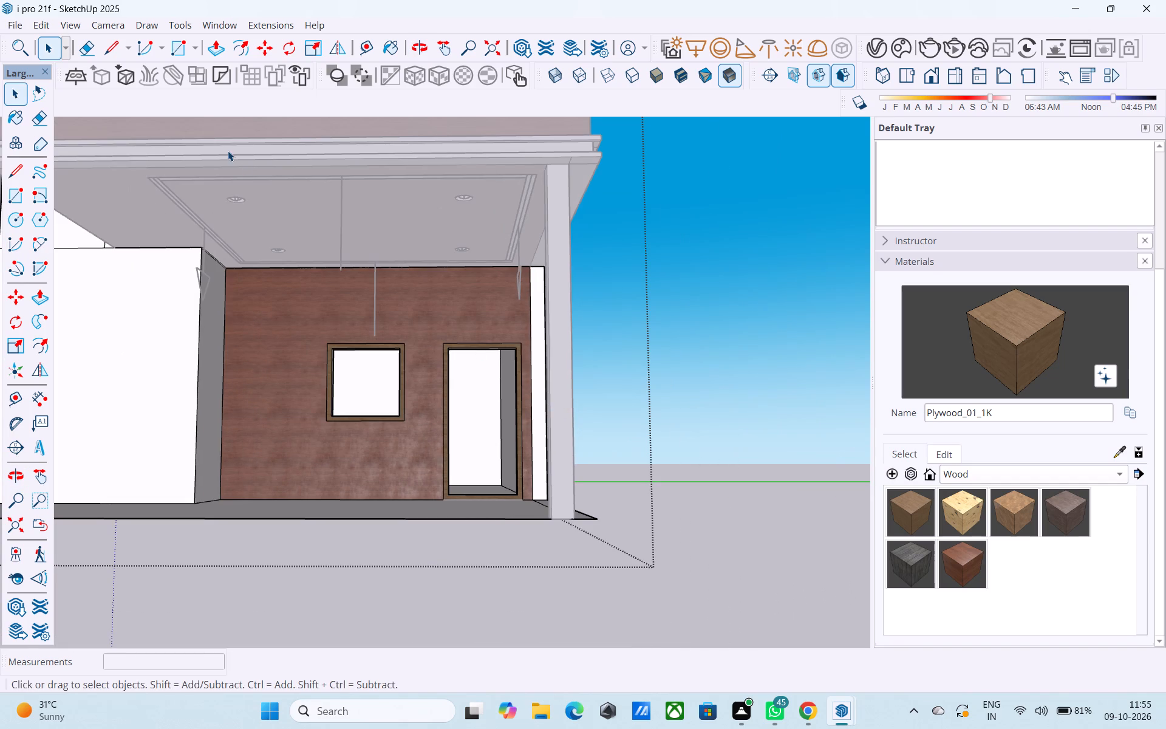
Import the wooden door model porta+4 from the Downloads folder.
left_click(9, 24)
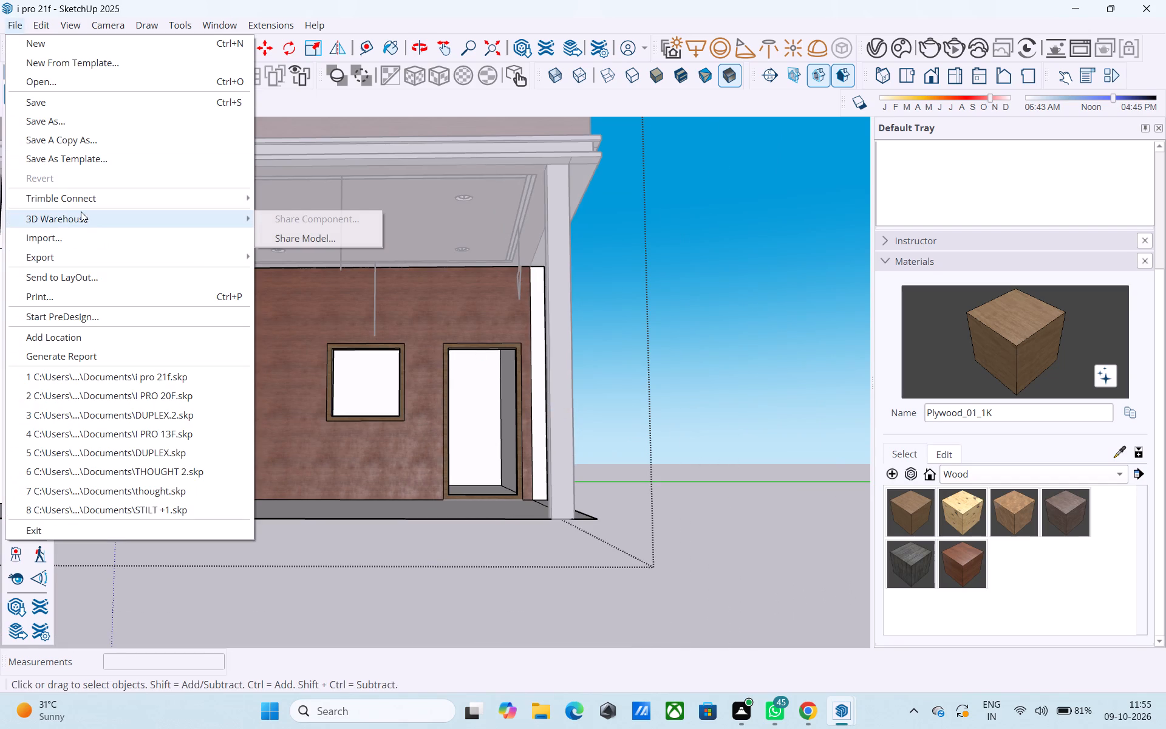
left_click(82, 233)
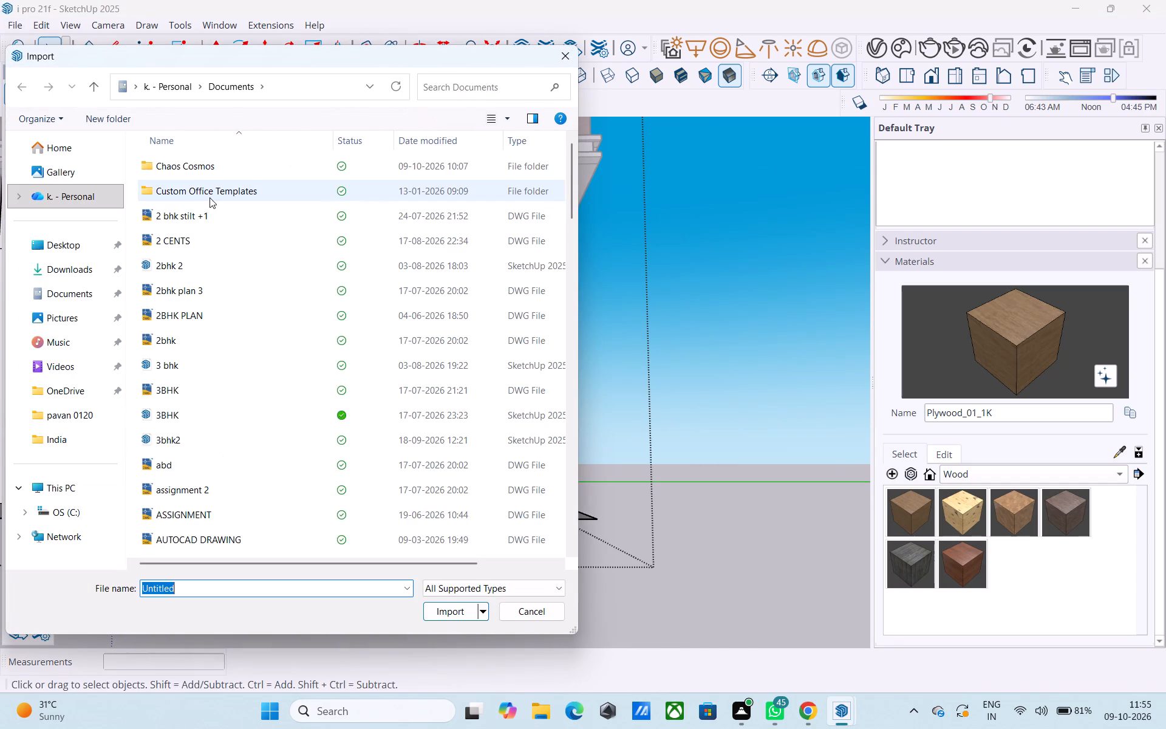
left_click(109, 278)
left_click(93, 272)
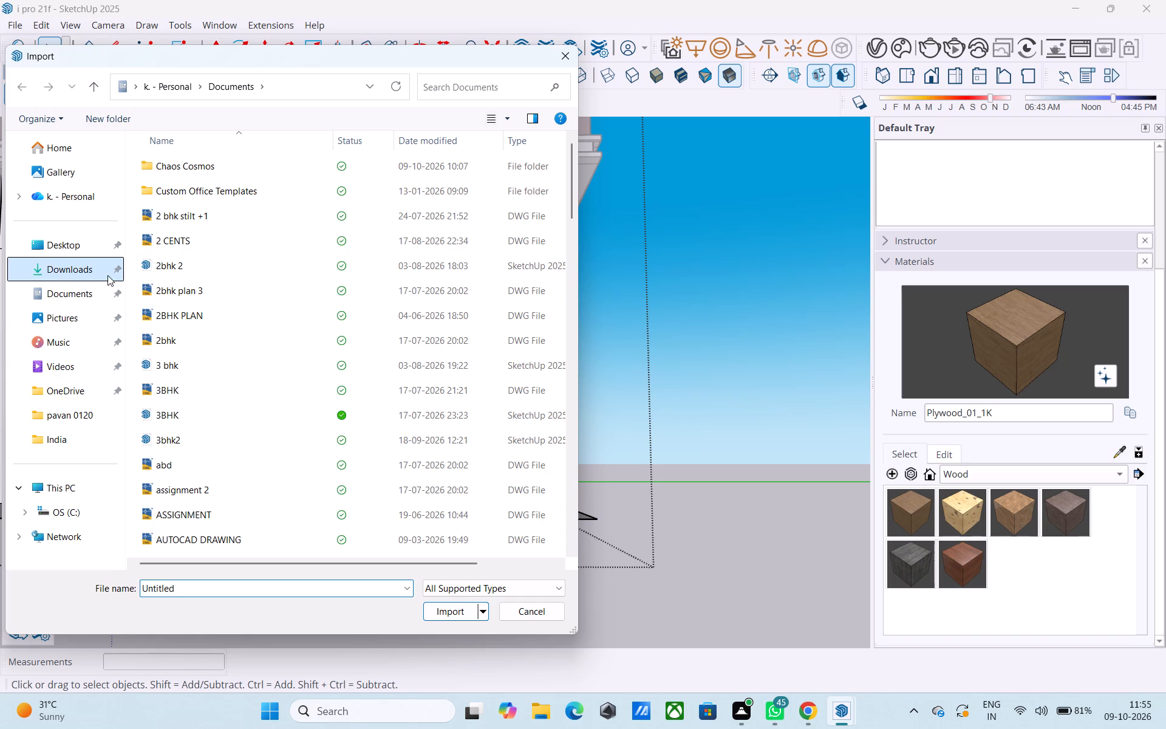
scroll(276, 317, "down", 6)
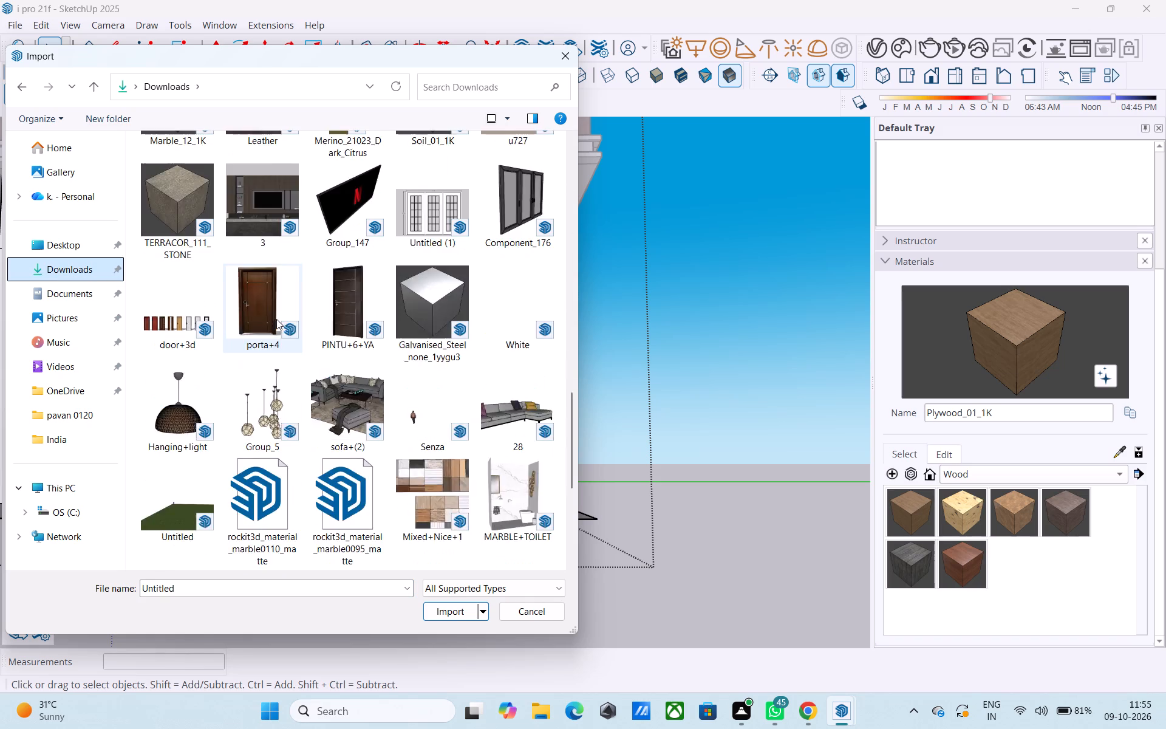
scroll(276, 319, "down", 1)
scroll(276, 319, "up", 1)
left_click(256, 283)
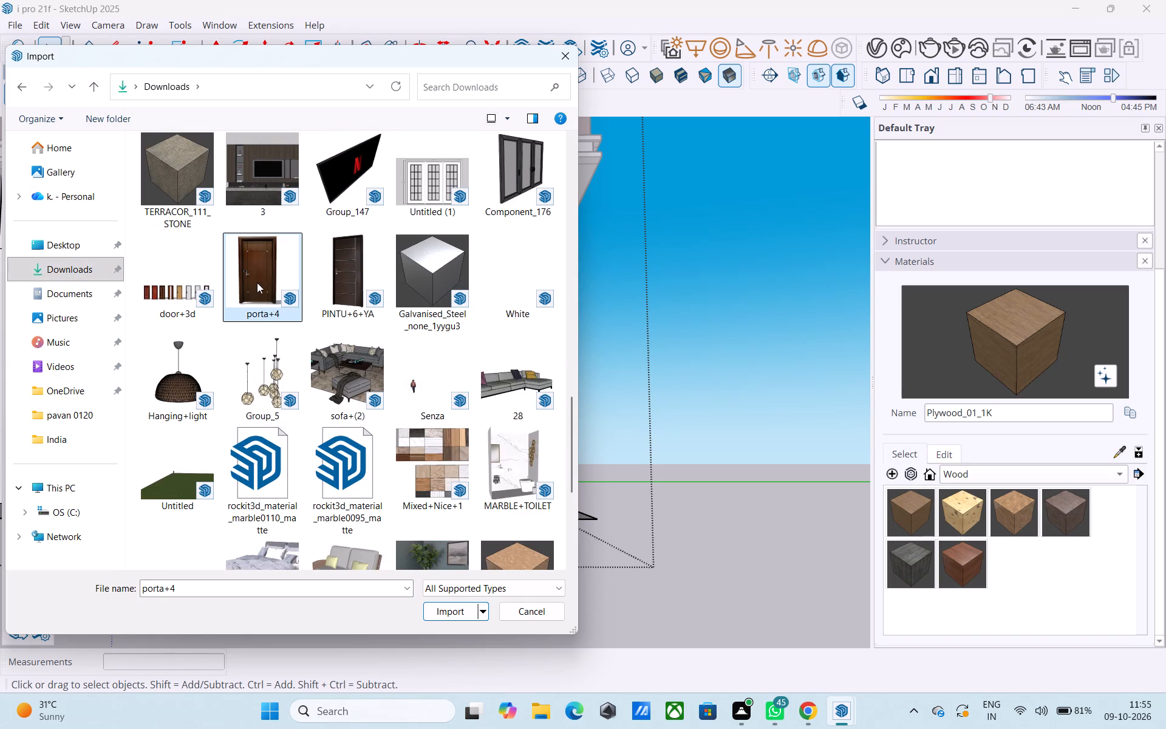
left_click(326, 271)
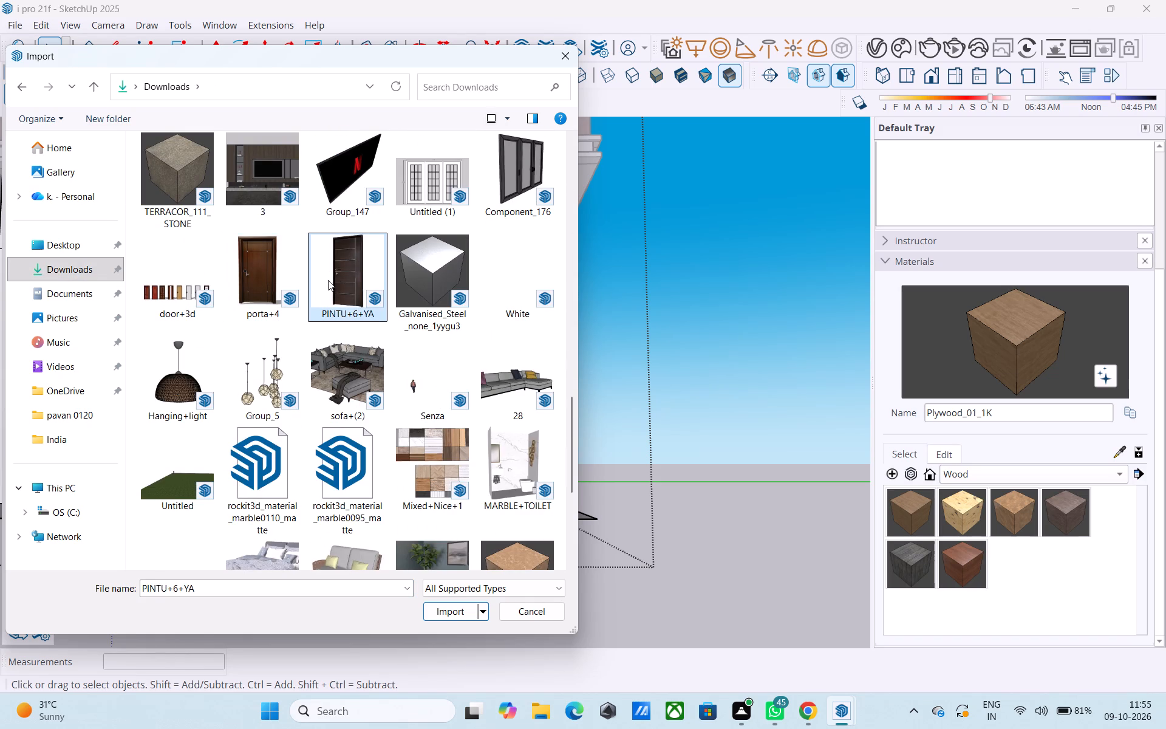
left_click(259, 276)
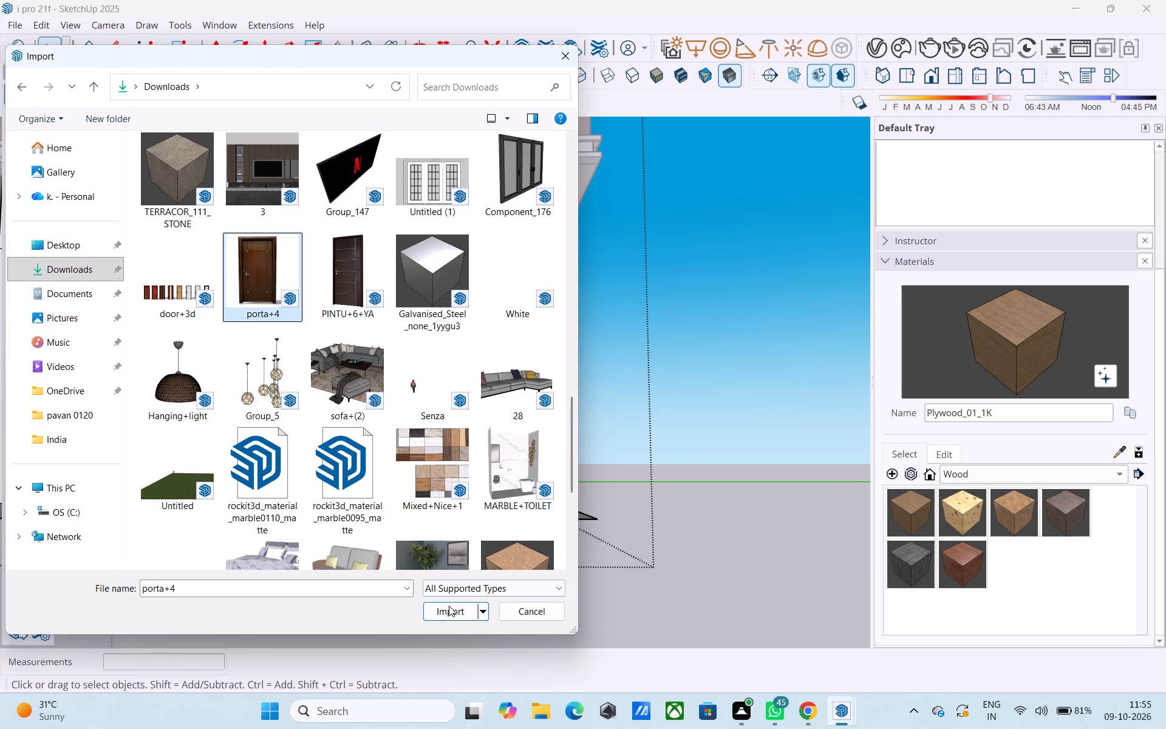
left_click(449, 613)
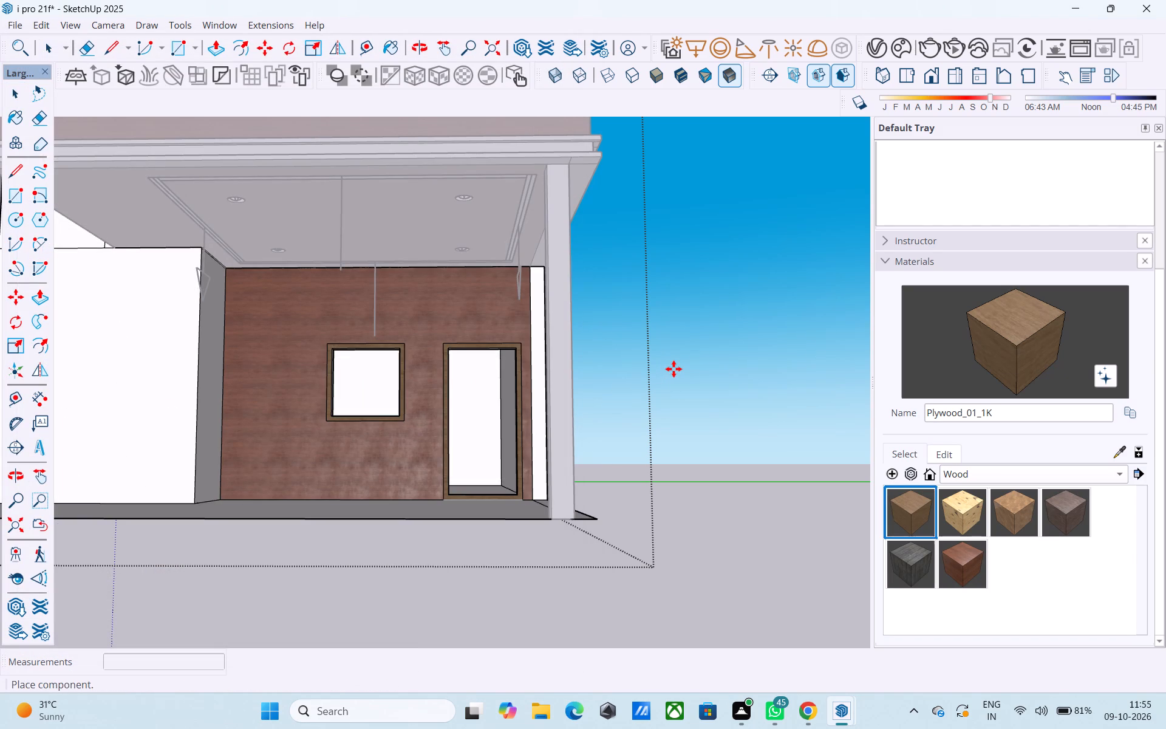
Place the imported door on the ground just outside the porch's corner column.
middle_click_drag(678, 563, 544, 590)
scroll(540, 580, "down", 9)
middle_click_drag(553, 569, 661, 584)
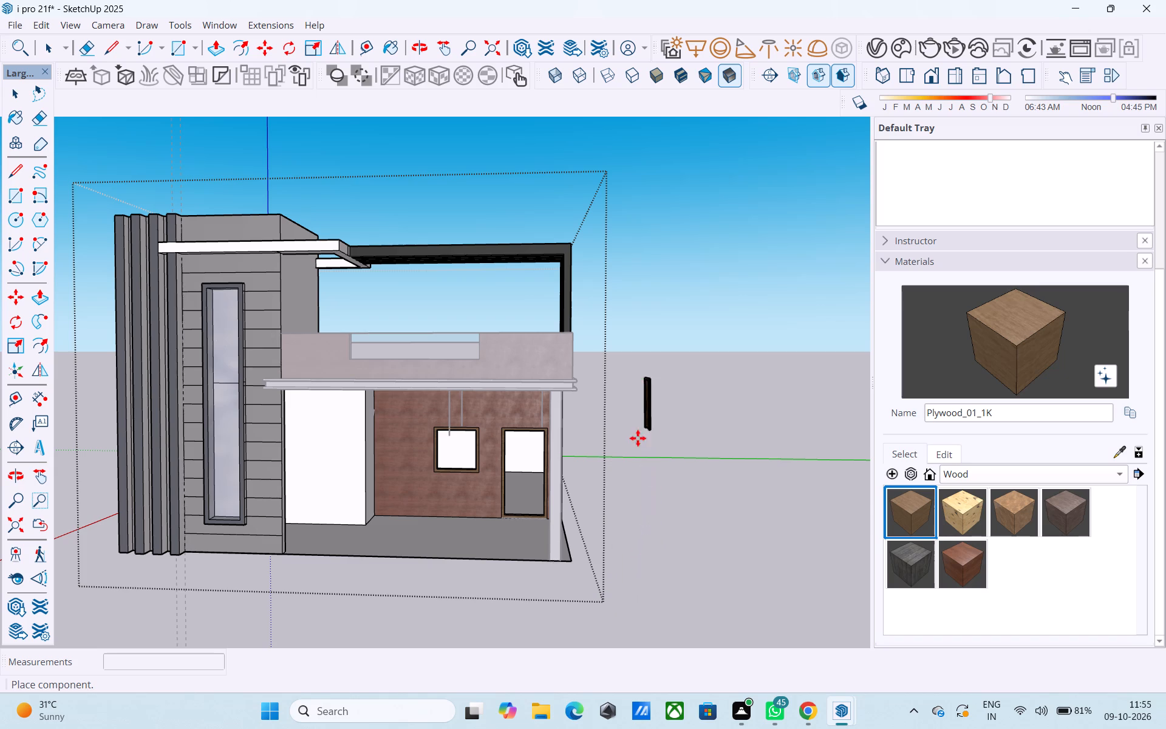
middle_click_drag(646, 581, 781, 541)
scroll(604, 547, "up", 10)
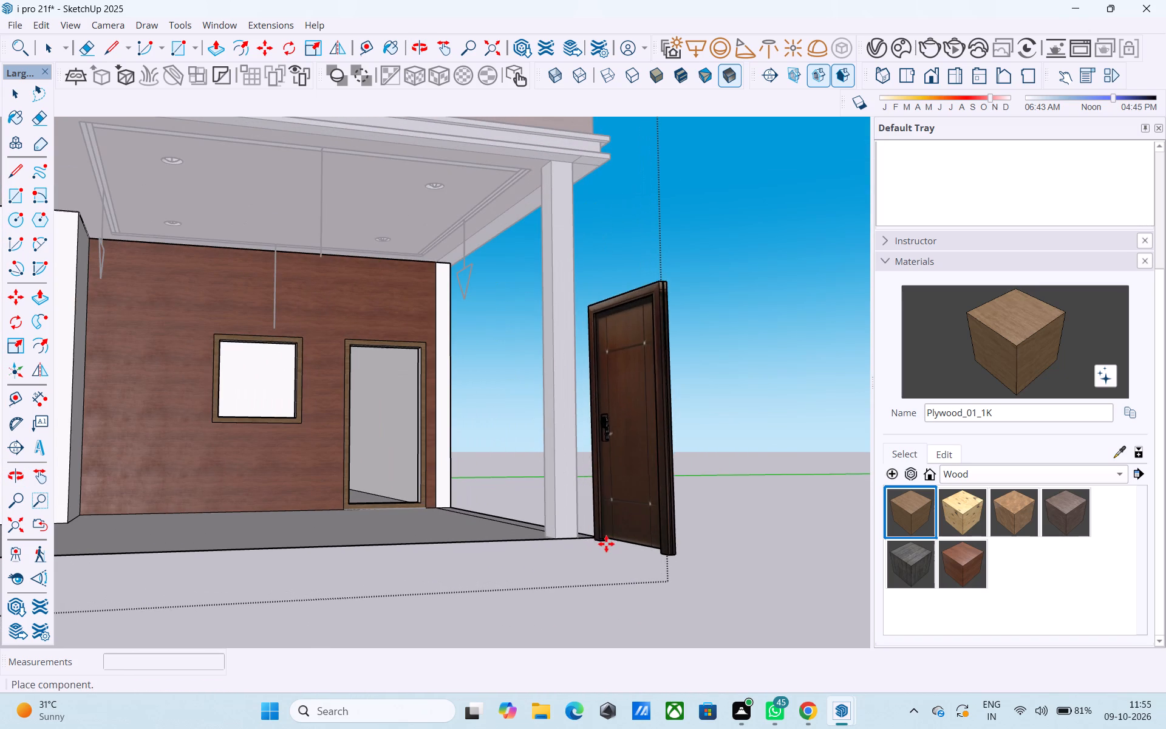
left_click(602, 537)
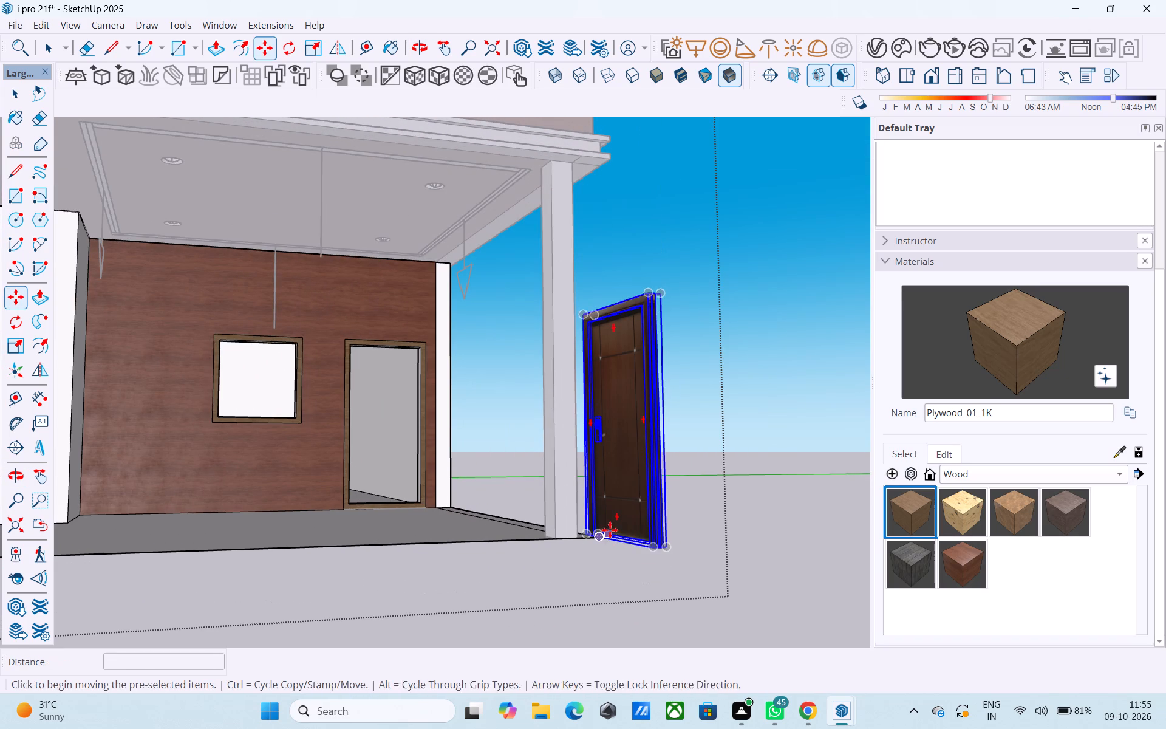
Rotate the imported door 90° about the vertical axis so it lies parallel to the porch's rear wall.
key("q")
scroll(605, 532, "up", 5)
middle_click_drag(692, 566, 632, 580)
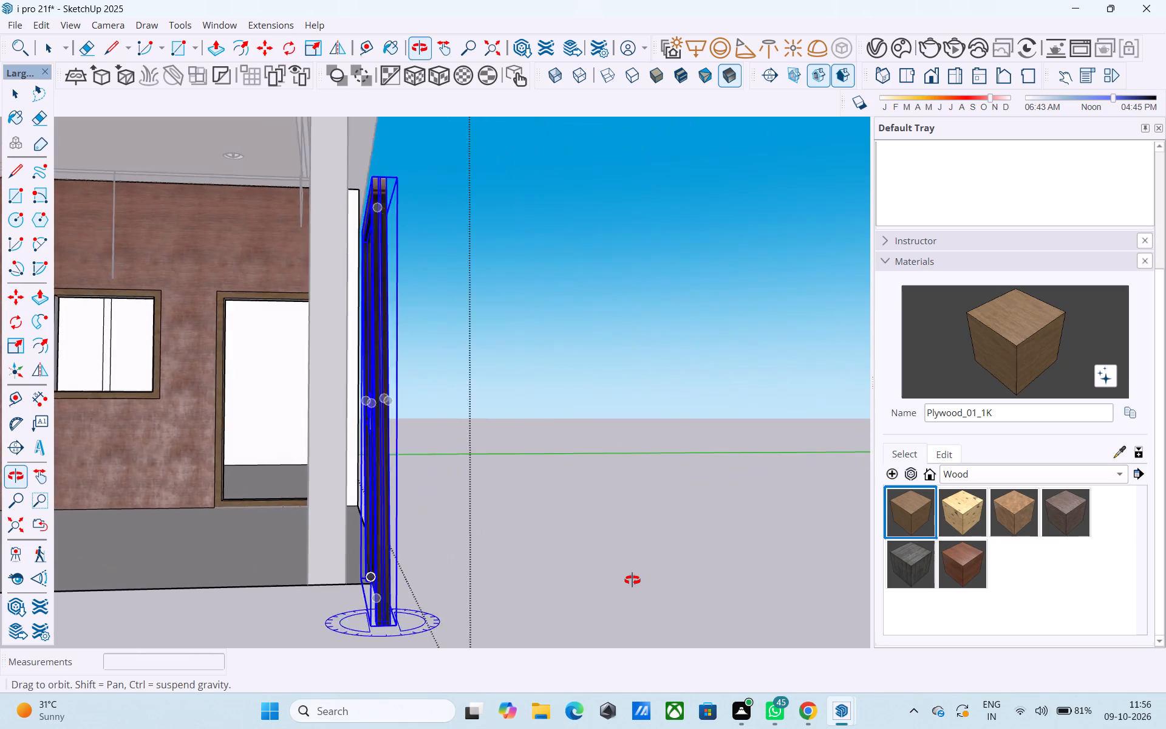
middle_click_drag(632, 580, 619, 584)
scroll(537, 572, "down", 4)
middle_click_drag(512, 583, 561, 481, "shift")
scroll(472, 524, "up", 7)
middle_click_drag(442, 503, 410, 583)
scroll(426, 516, "up", 1)
middle_click_drag(427, 513, 431, 562)
scroll(431, 564, "up", 12)
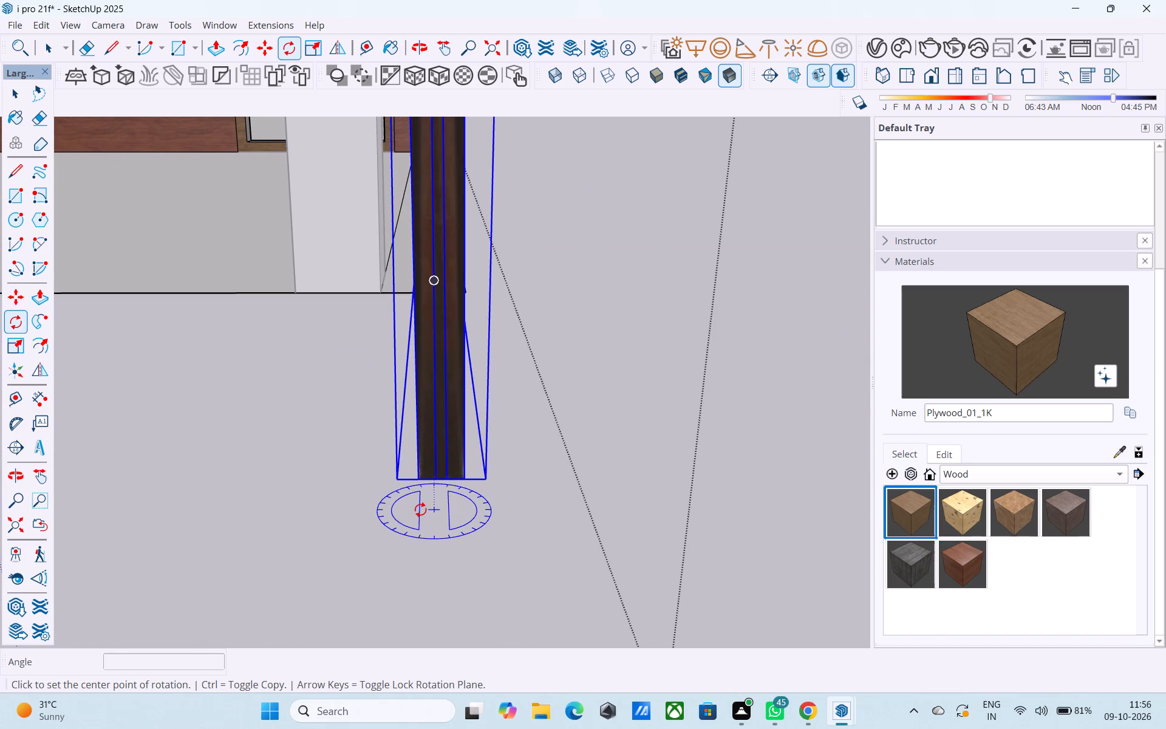
left_click(420, 510)
left_click(460, 508)
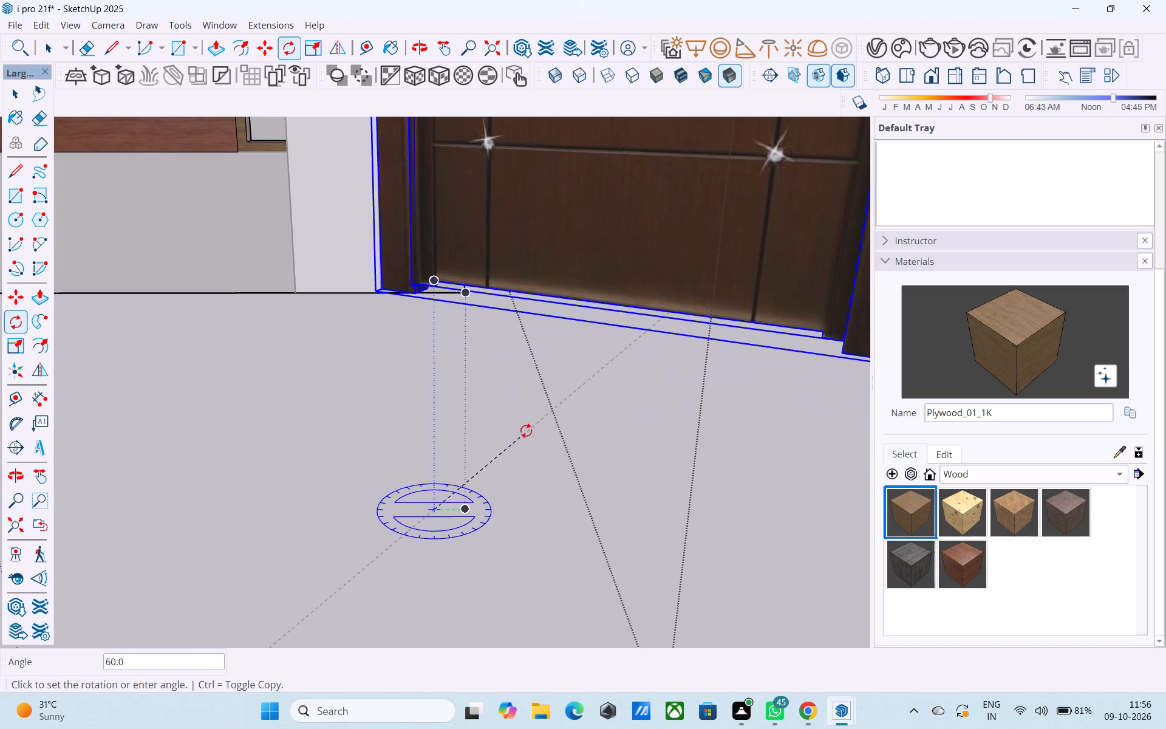
left_click(426, 388)
Move the imported door by its bottom front corner into the bottom corner of the porch wall's framed door opening.
scroll(423, 400, "down", 20)
middle_click_drag(408, 442, 509, 459)
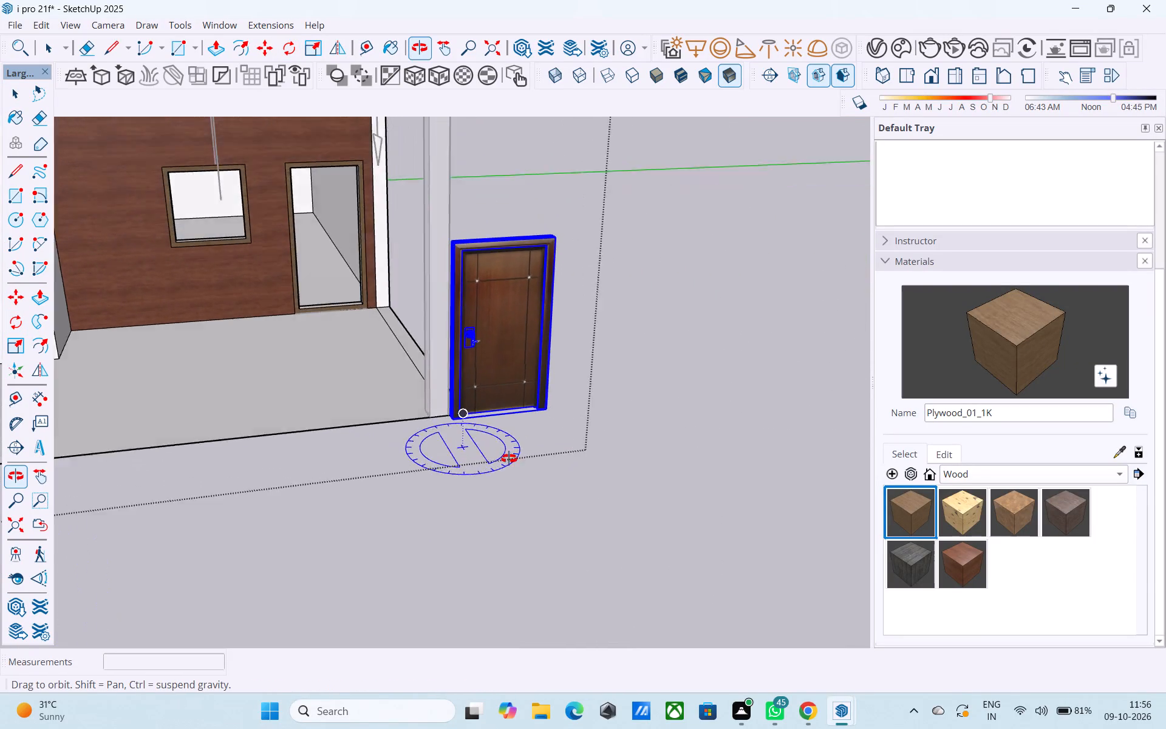
middle_click_drag(509, 459, 539, 466)
scroll(470, 445, "up", 5)
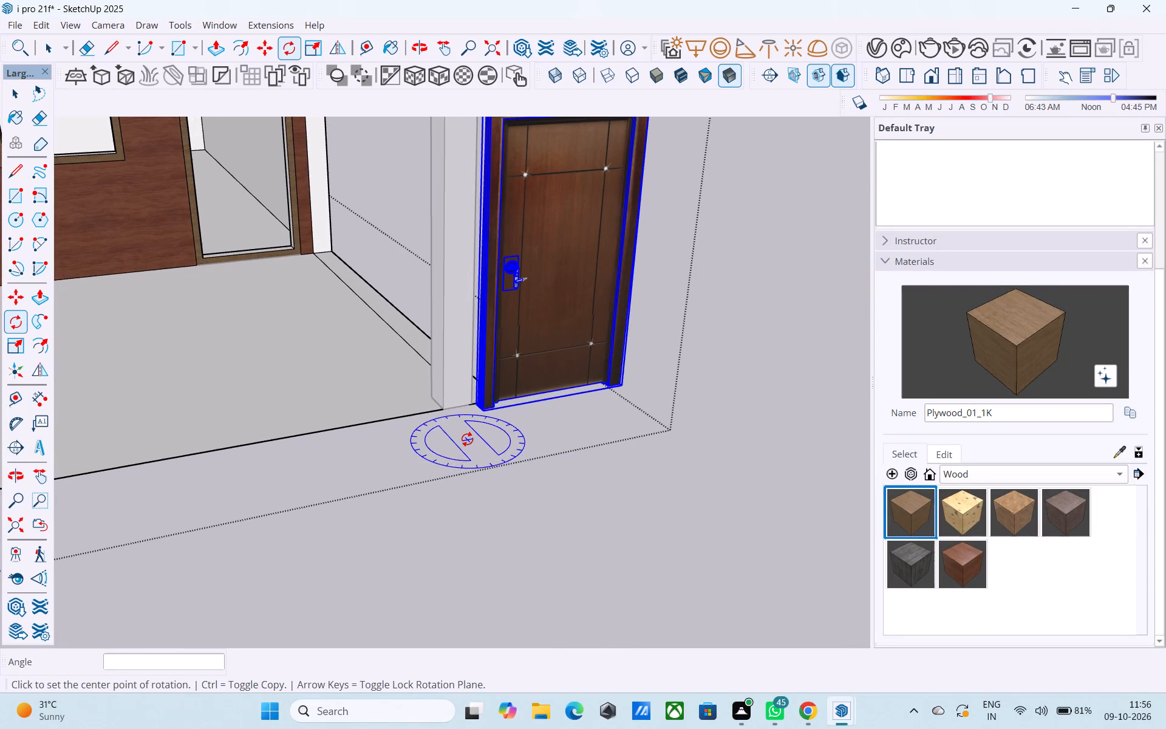
key("m")
scroll(467, 434, "up", 20)
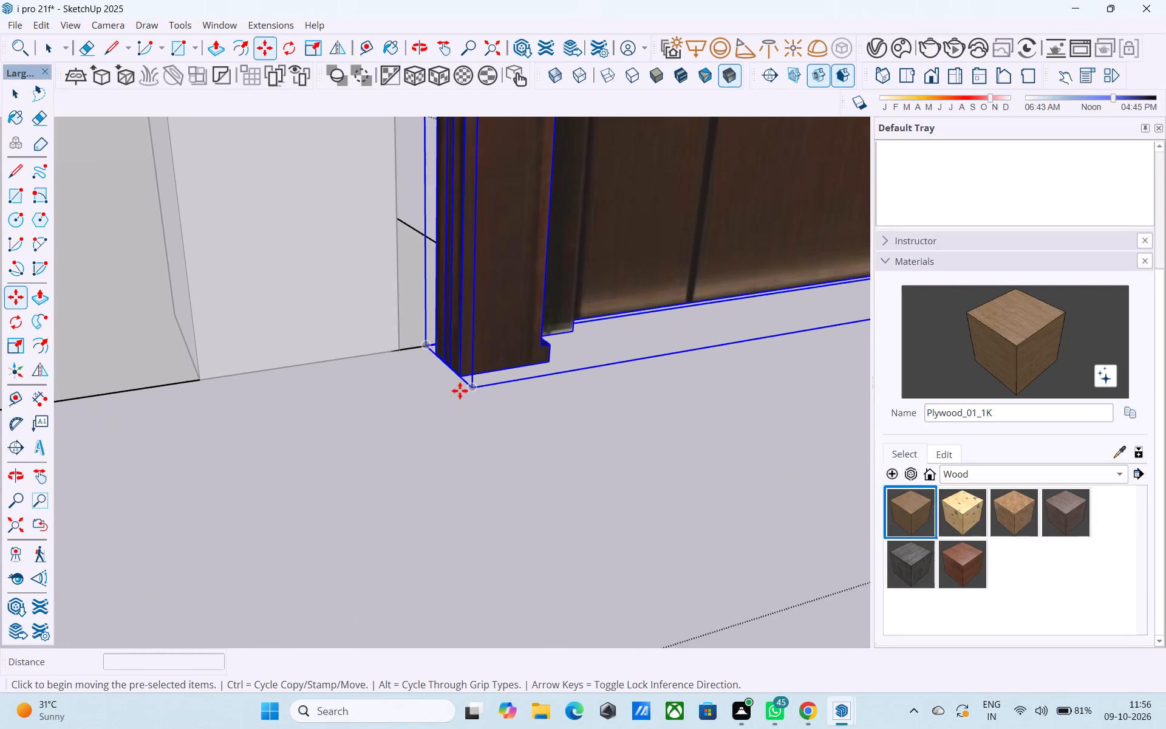
scroll(456, 378, "up", 4)
left_click(460, 376)
scroll(460, 376, "down", 14)
middle_click_drag(257, 358, 672, 428, "shift")
scroll(394, 360, "down", 4)
middle_click_drag(242, 283, 622, 446)
scroll(512, 329, "up", 12)
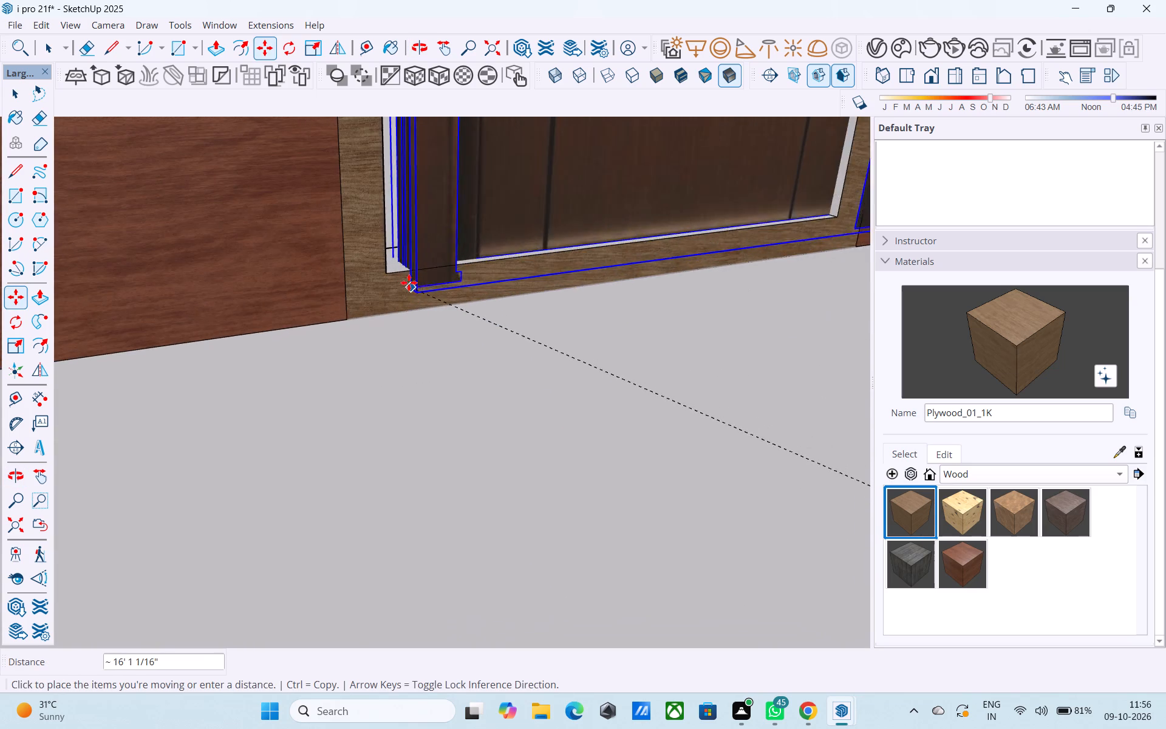
scroll(409, 282, "up", 3)
left_click(381, 267)
scroll(375, 289, "down", 6)
scroll(402, 340, "up", 1)
scroll(404, 341, "down", 9)
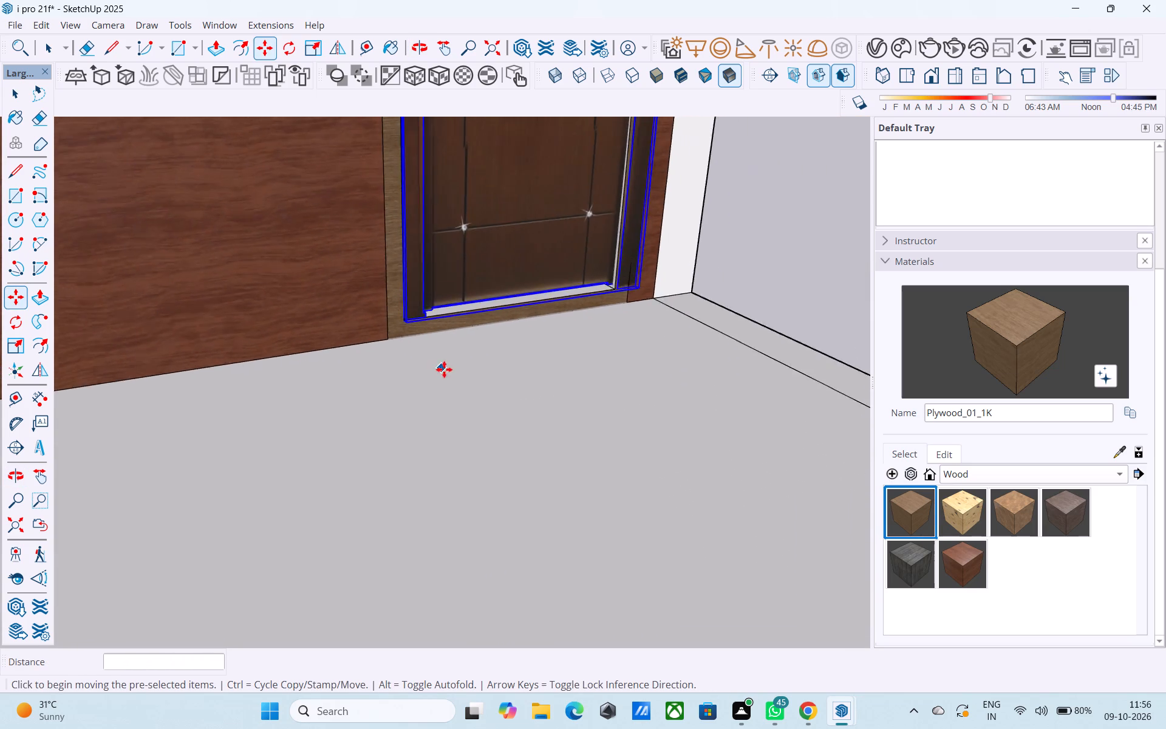
Scale the imported door vertically from its top edge so it reaches the top of the framed opening.
scroll(444, 369, "down", 5)
middle_click_drag(488, 348, 382, 426)
scroll(455, 348, "down", 5)
middle_click_drag(468, 367, 468, 446)
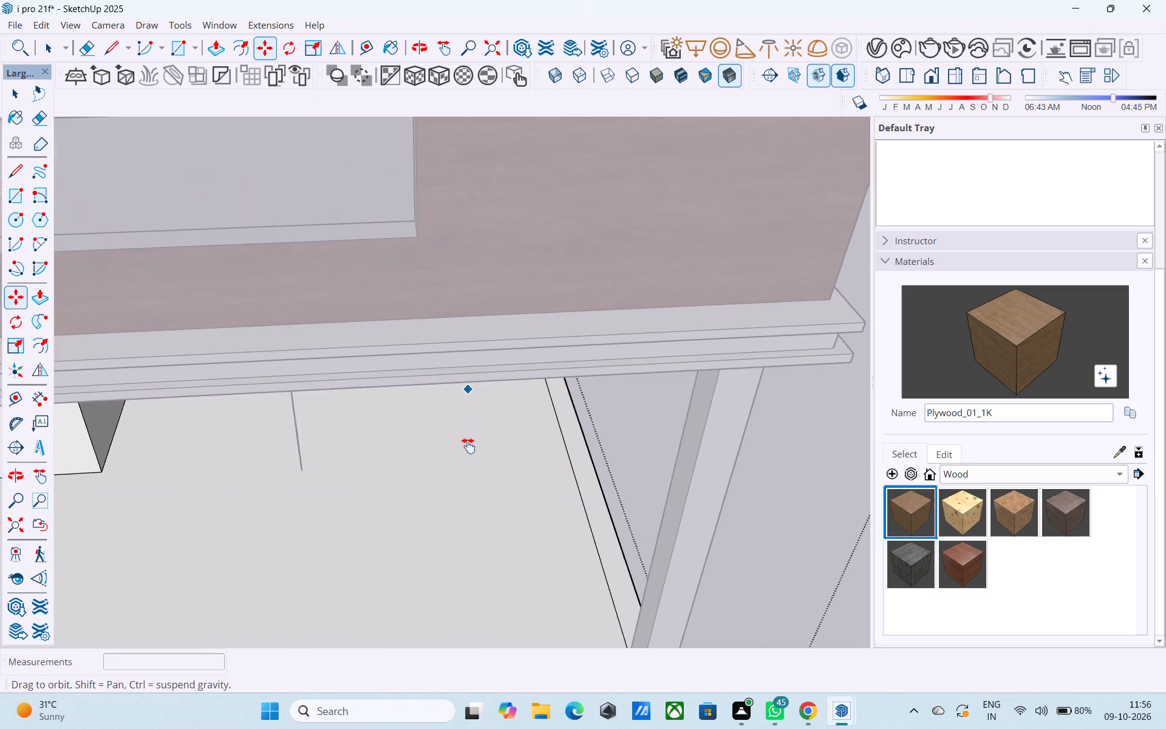
middle_click_drag(468, 446, 453, 183)
middle_click_drag(463, 464, 426, 399)
scroll(438, 424, "up", 3)
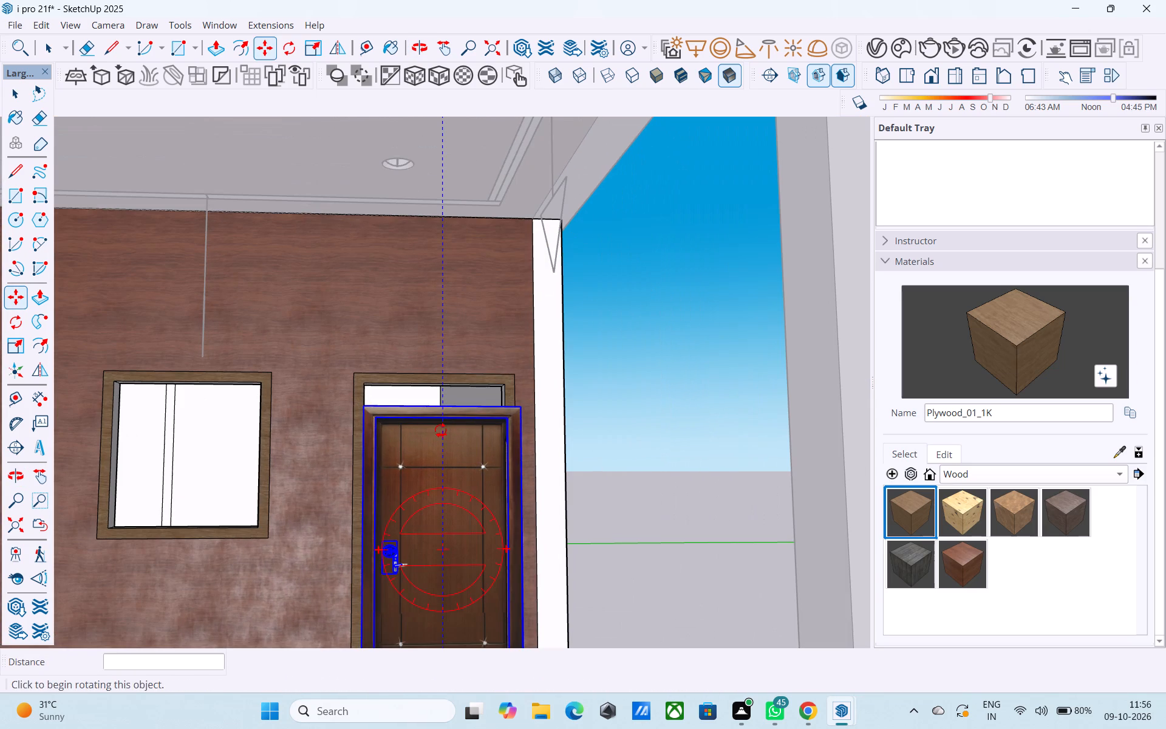
key("s")
middle_click_drag(442, 405, 451, 485)
middle_click_drag(449, 477, 445, 363)
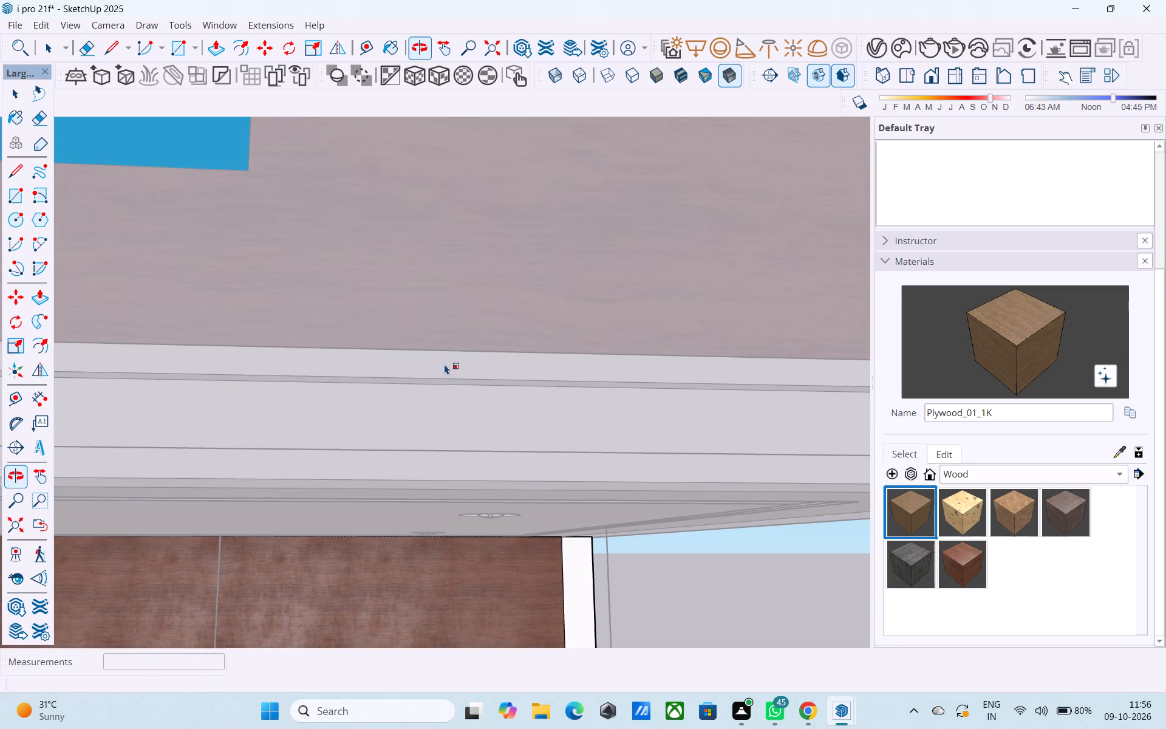
scroll(459, 473, "up", 1)
middle_click_drag(459, 473, 421, 293, "shift")
middle_click_drag(451, 510, 436, 304, "shift")
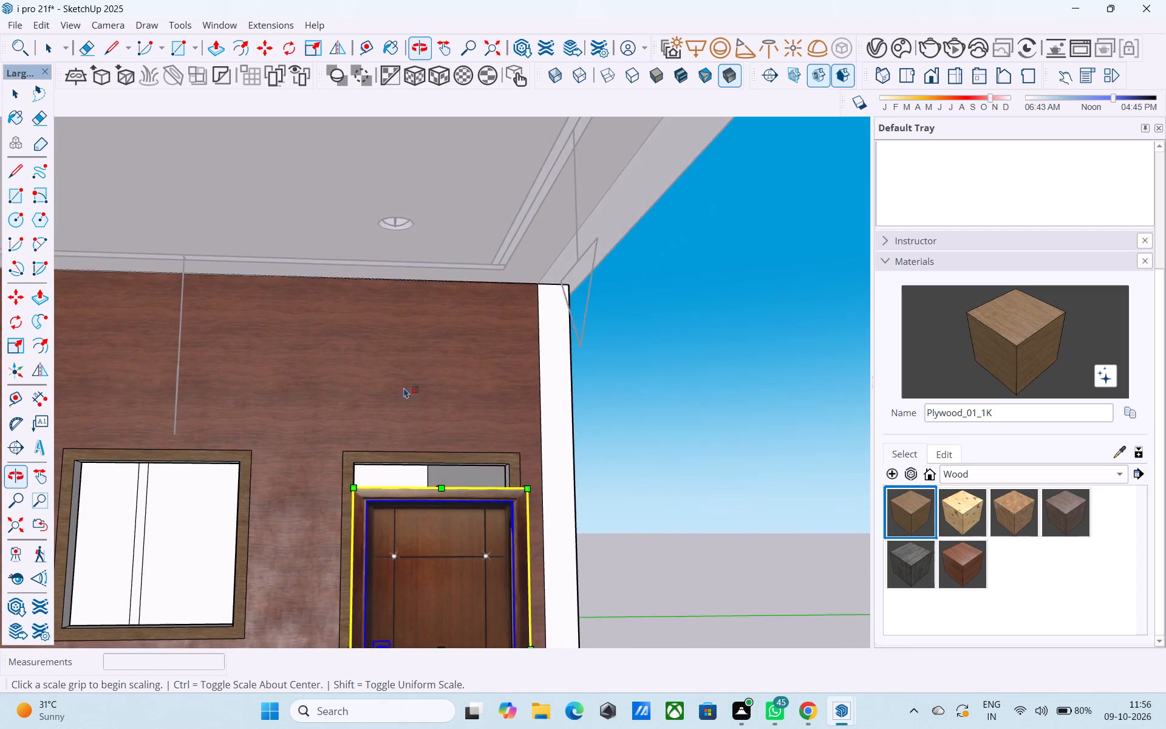
scroll(401, 416, "up", 3)
middle_click_drag(449, 535, 466, 477)
middle_click_drag(479, 354, 479, 372)
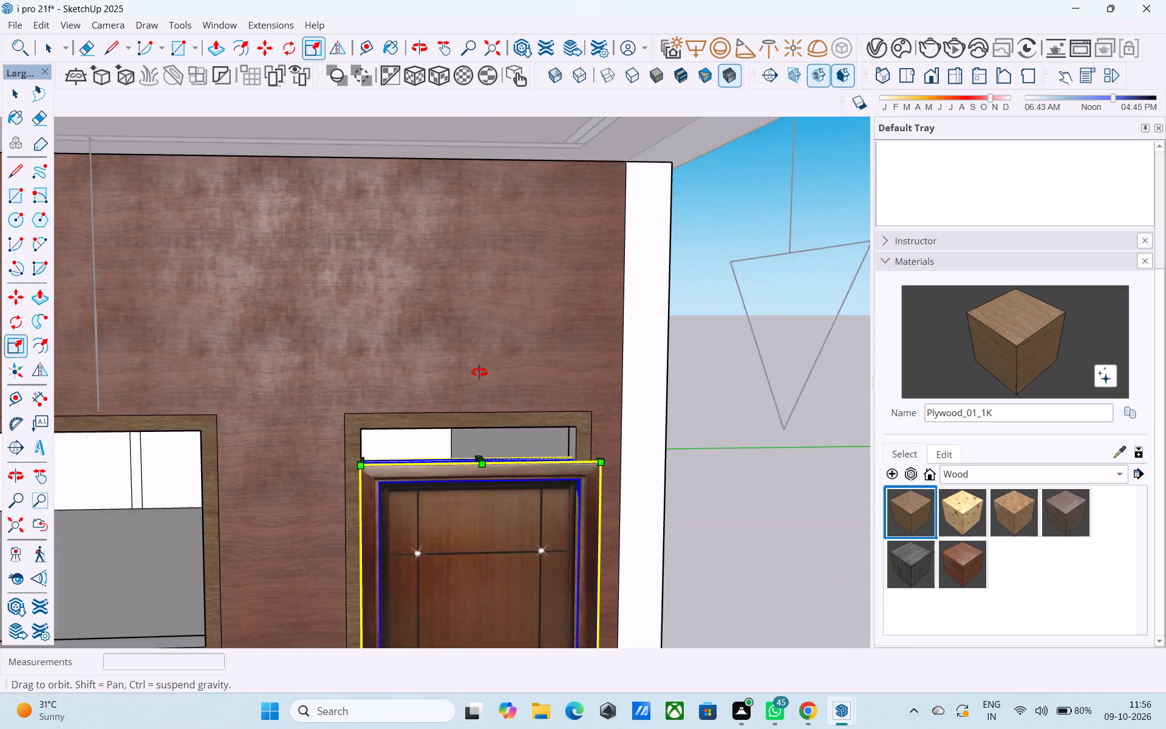
middle_click_drag(479, 372, 479, 373)
middle_click_drag(485, 412, 485, 296)
middle_click_drag(483, 499, 491, 440, "shift")
middle_click_drag(462, 357, 462, 391)
scroll(467, 372, "up", 12)
left_click_drag(493, 314, 500, 226)
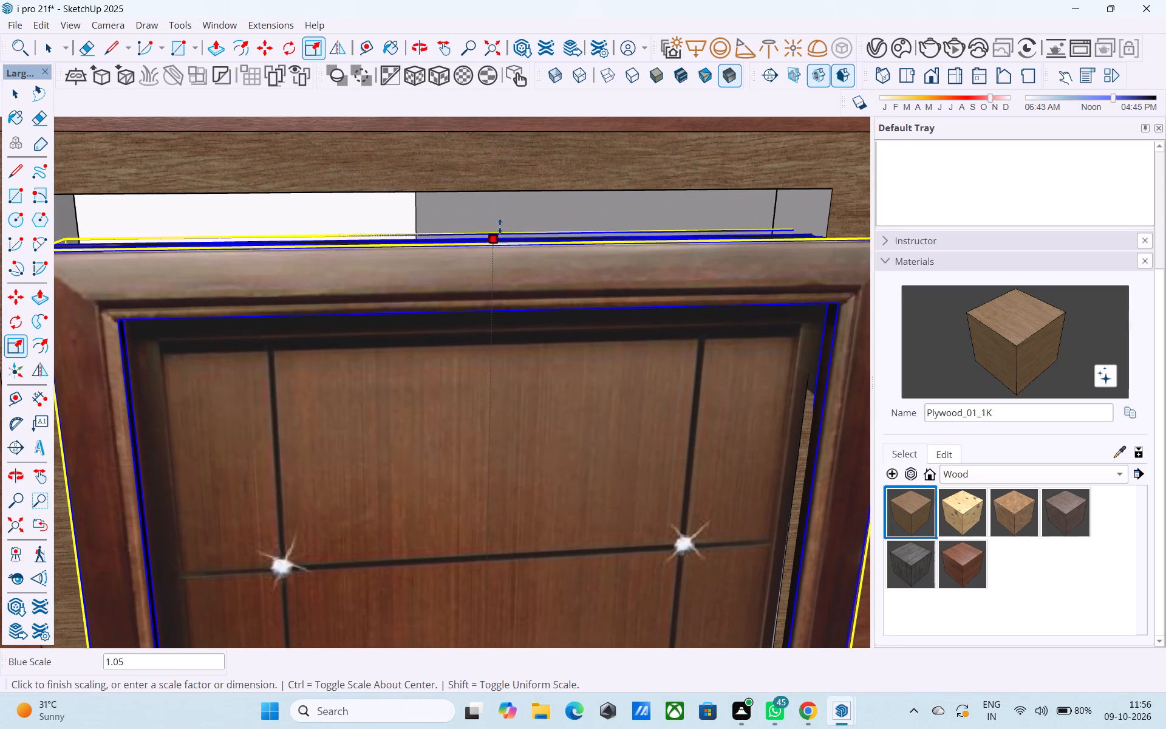
left_click_drag(500, 226, 501, 194)
Scale the imported door's width from its outer edge to about 0.90 so it fits inside the opening's wooden frame.
scroll(414, 274, "down", 2)
middle_click_drag(531, 322, 497, 290)
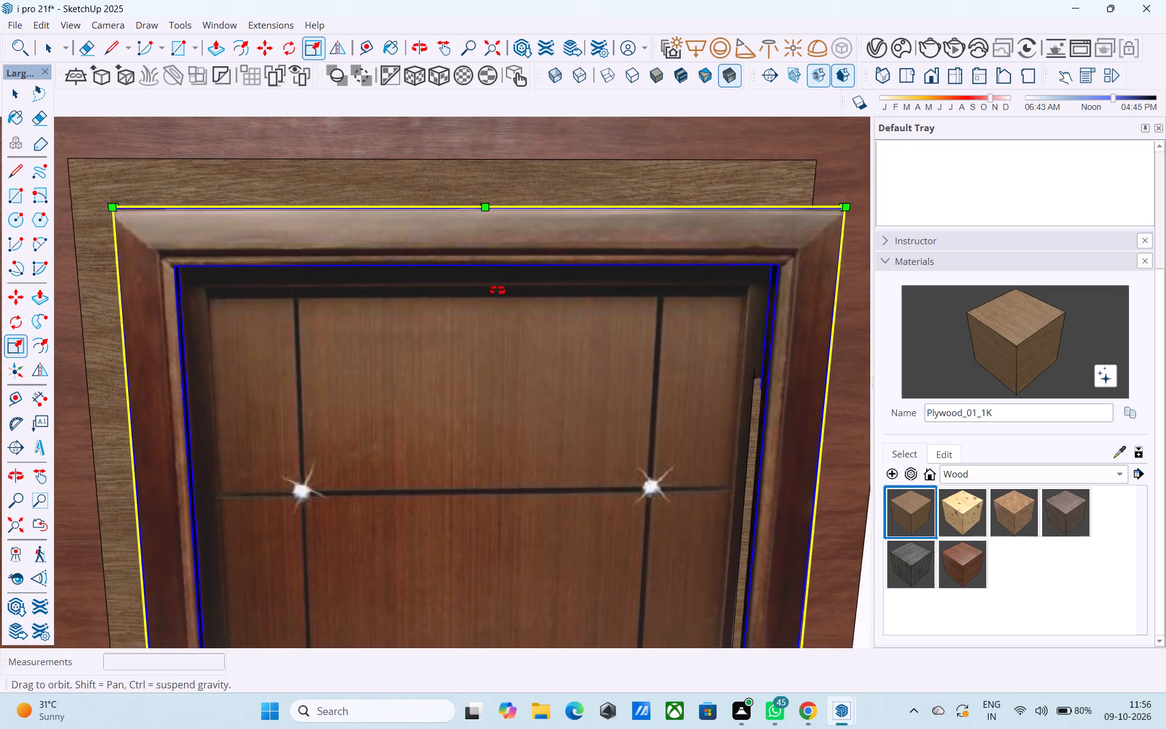
middle_click_drag(497, 290, 495, 289)
scroll(488, 286, "down", 2)
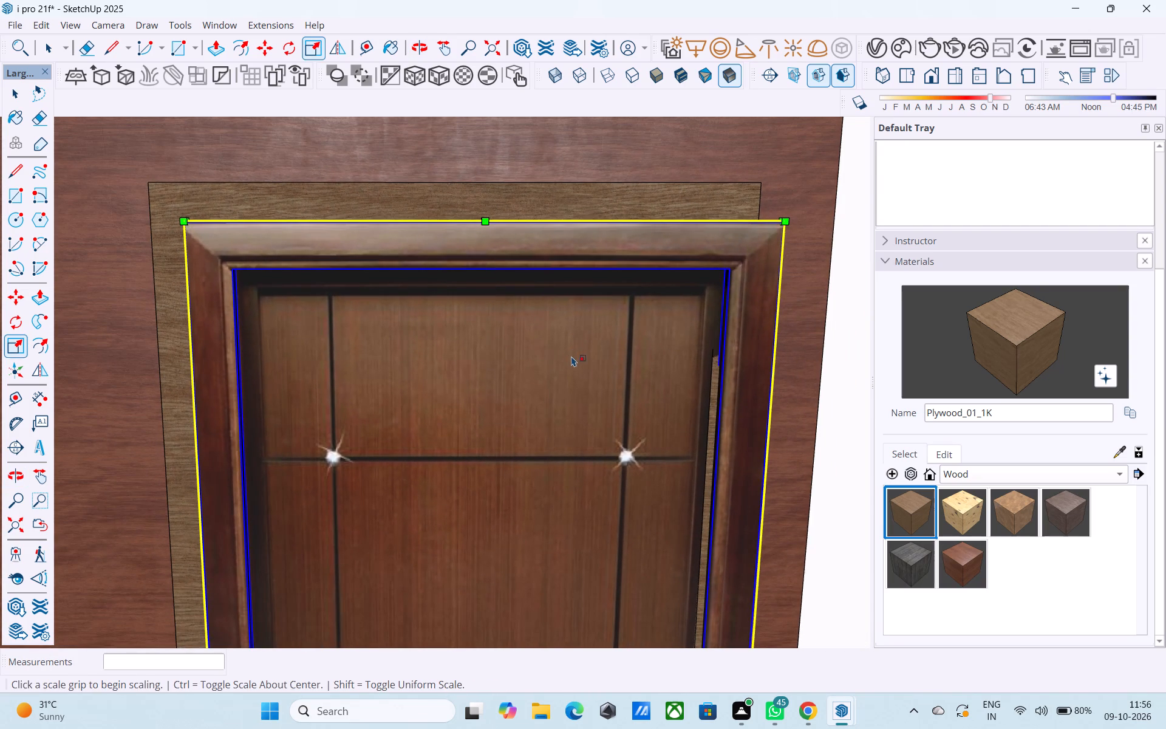
middle_click_drag(573, 357, 472, 217, "shift")
middle_click_drag(561, 361, 510, 244, "shift")
middle_click_drag(601, 377, 542, 281, "shift")
middle_click_drag(579, 391, 536, 405)
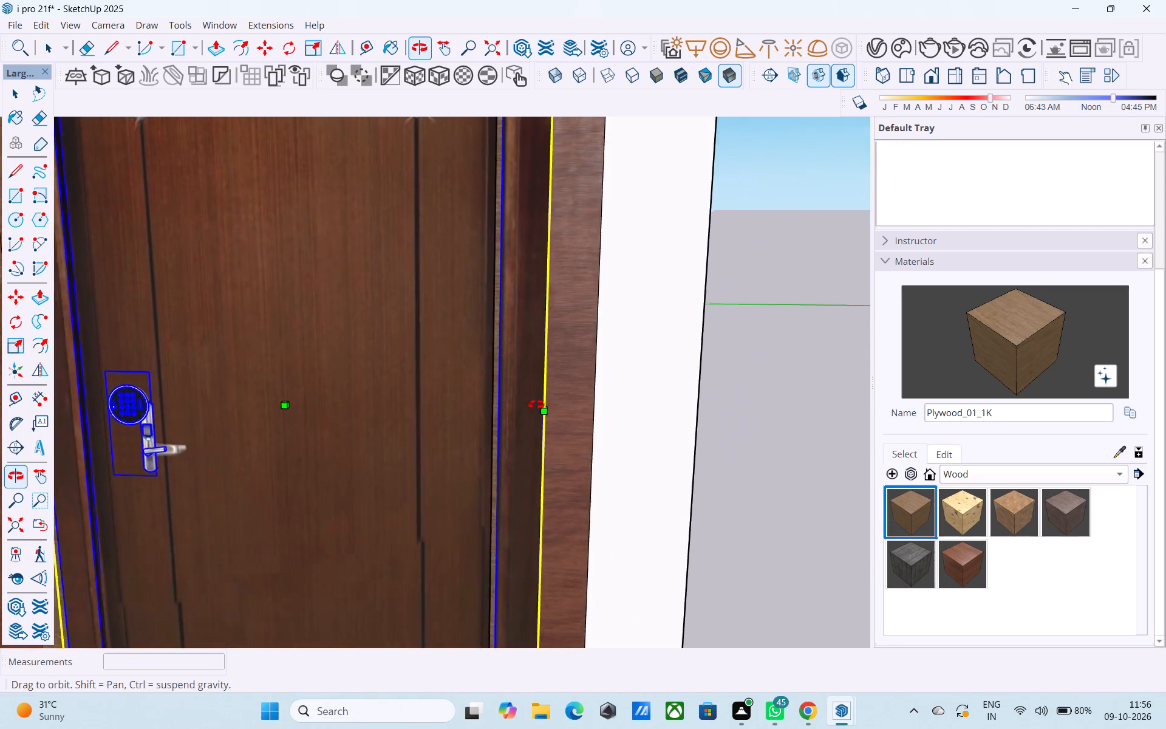
middle_click_drag(536, 405, 567, 431)
scroll(547, 431, "up", 5)
middle_click_drag(540, 428, 706, 426)
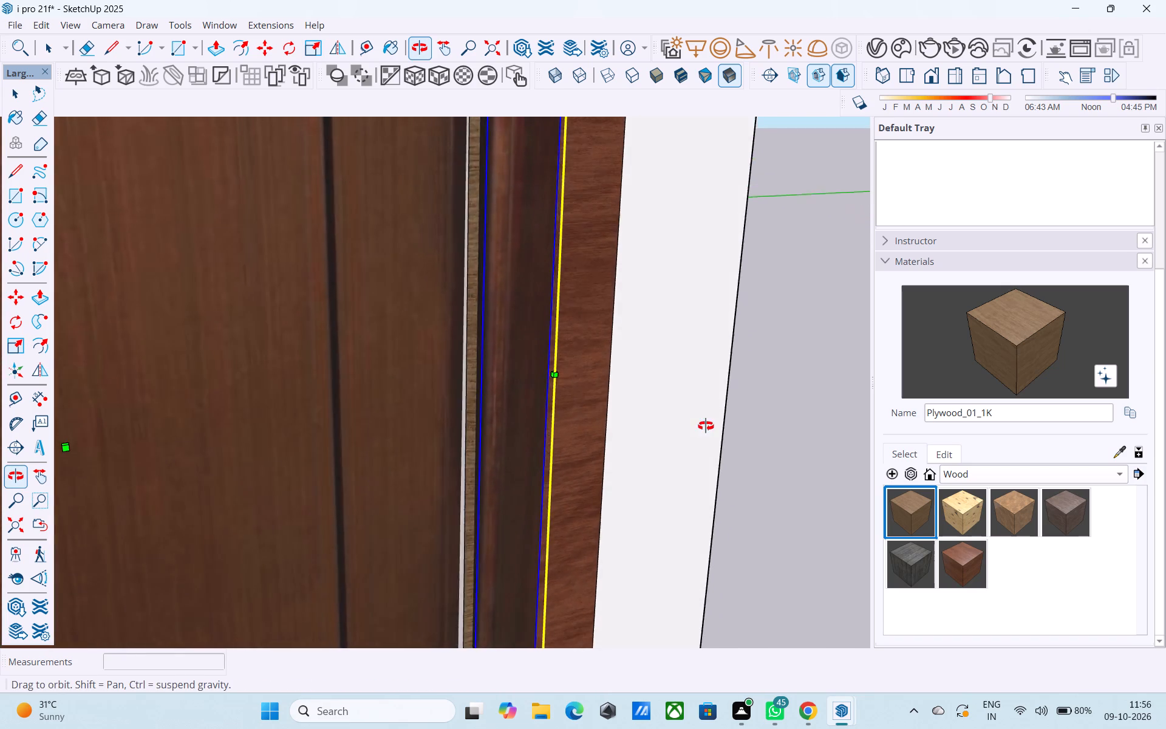
middle_click_drag(706, 426, 321, 428)
scroll(568, 428, "up", 1)
middle_click_drag(576, 426, 358, 396)
scroll(585, 442, "up", 1)
middle_click_drag(585, 442, 548, 441)
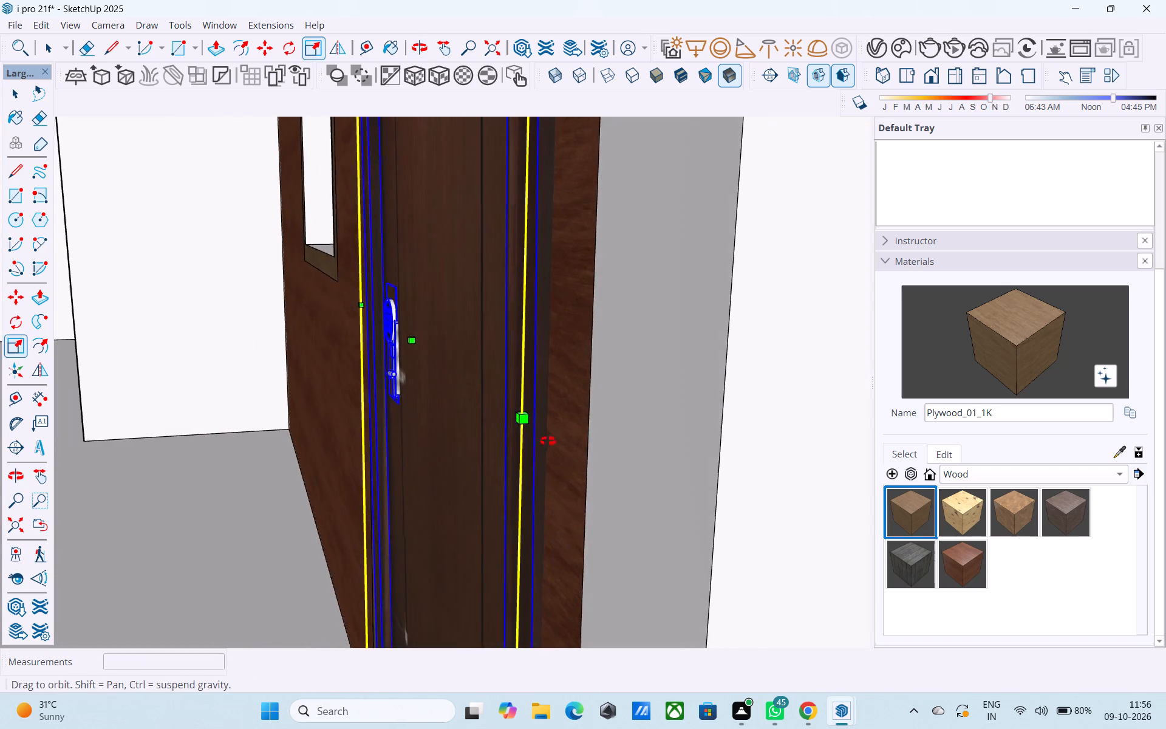
middle_click_drag(548, 441, 557, 431)
scroll(560, 435, "up", 11)
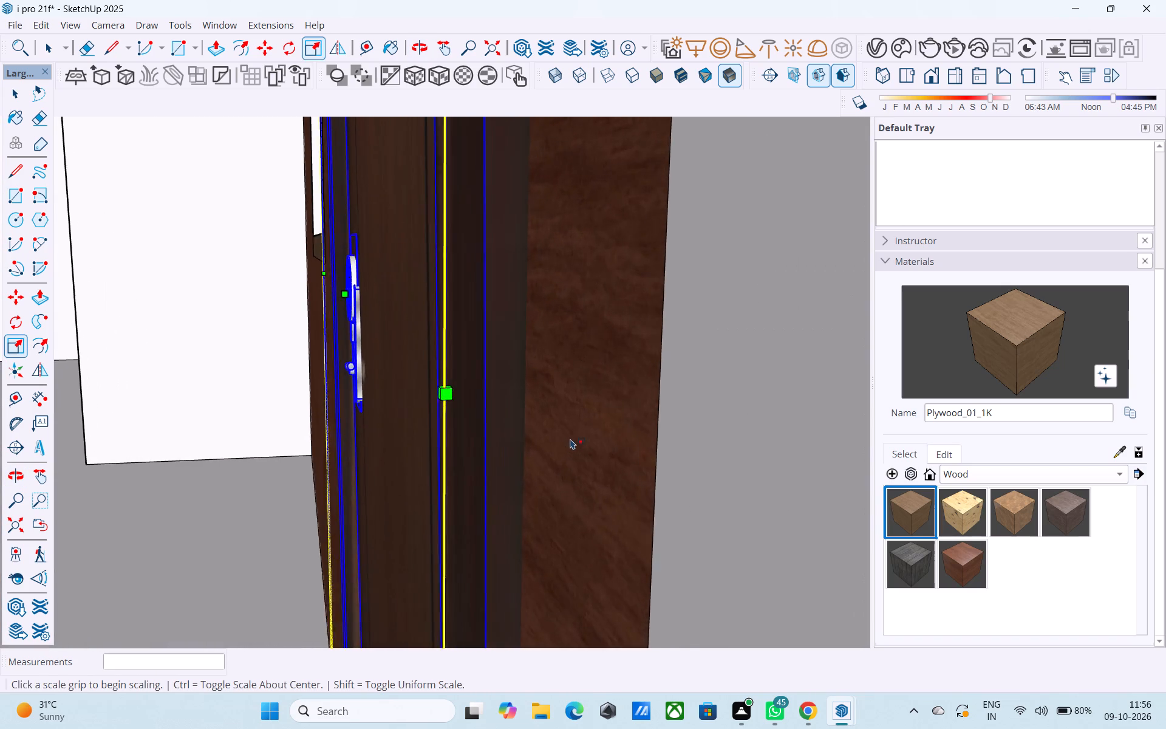
scroll(570, 439, "up", 4)
middle_click_drag(570, 440, 462, 422)
scroll(598, 417, "up", 1)
middle_click_drag(598, 417, 579, 411)
left_click(732, 411)
middle_click_drag(714, 395, 1077, 363)
scroll(694, 385, "down", 10)
middle_click_drag(647, 398, 777, 402)
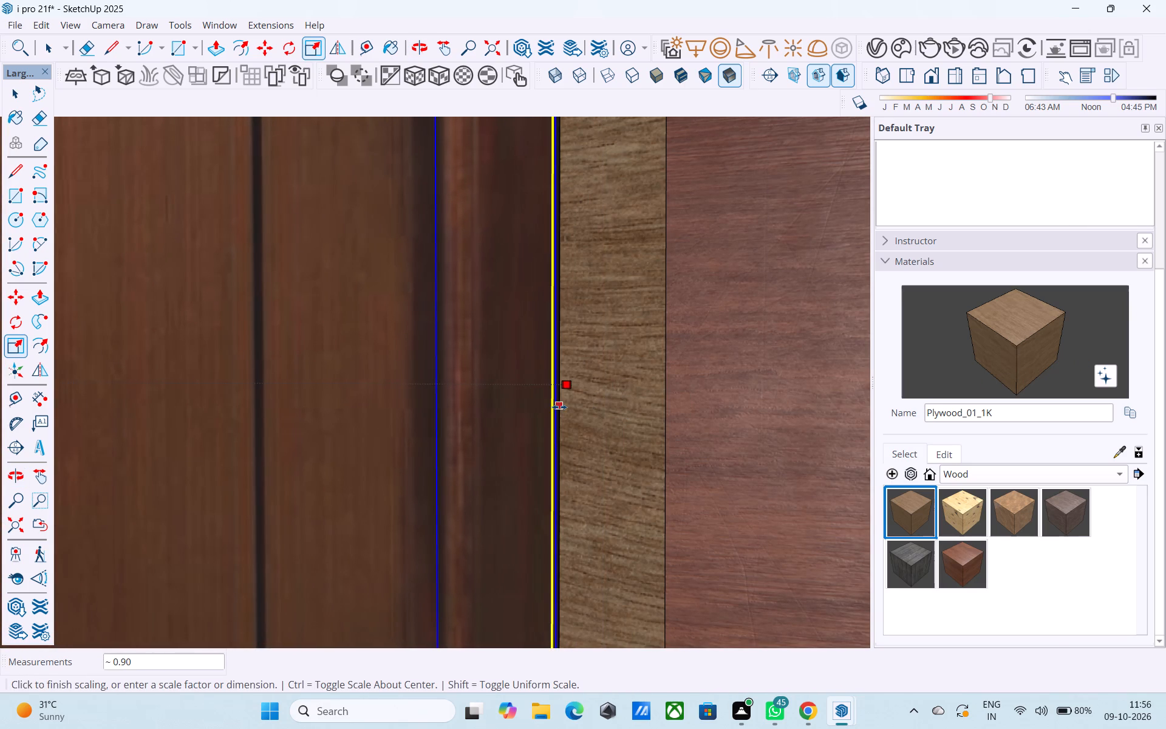
left_click(559, 407)
scroll(559, 408, "down", 19)
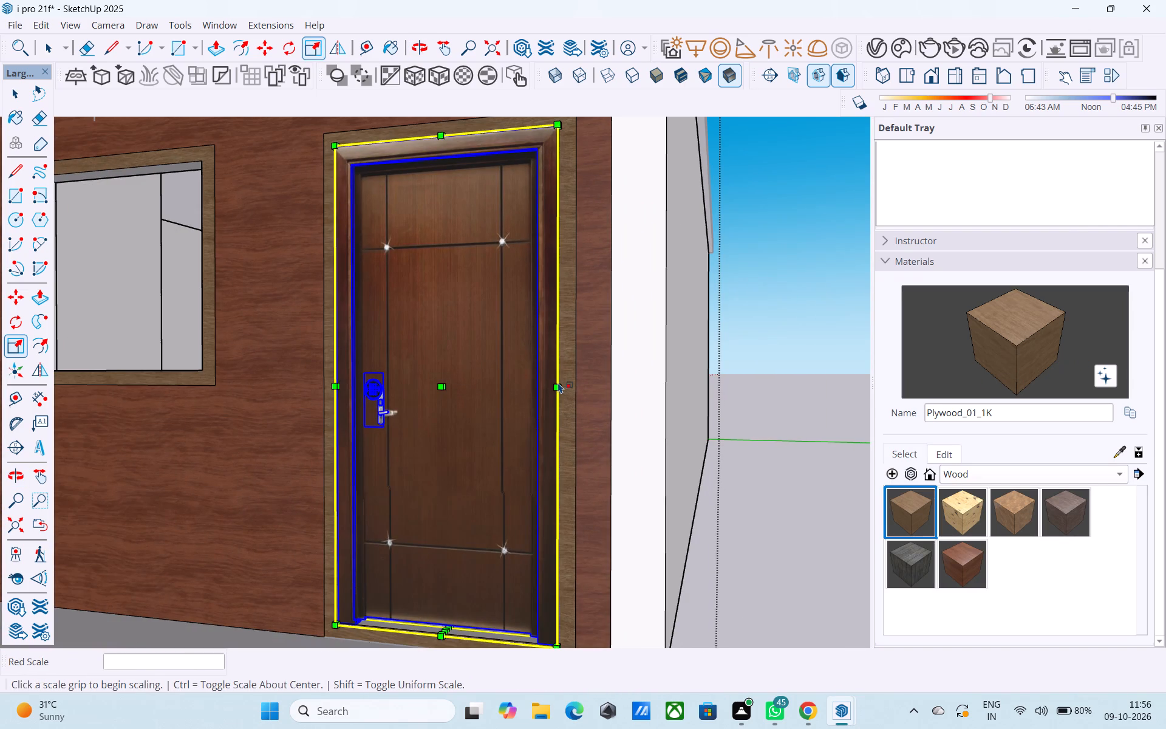
Scale the door vertically from its bottom edge by about 1.01 towards the opening's bottom frame, then deselect it.
middle_click_drag(485, 601, 510, 442)
scroll(452, 532, "up", 8)
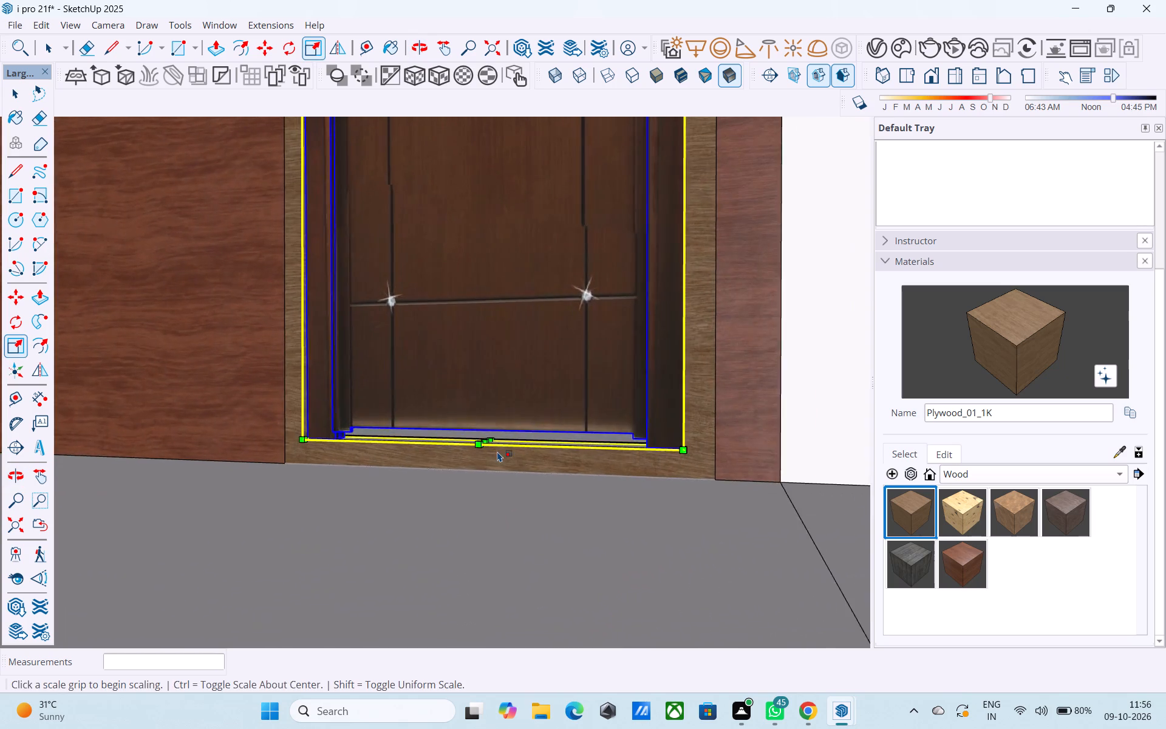
middle_click_drag(497, 451, 469, 473)
scroll(471, 468, "up", 7)
left_click_drag(491, 423, 493, 438)
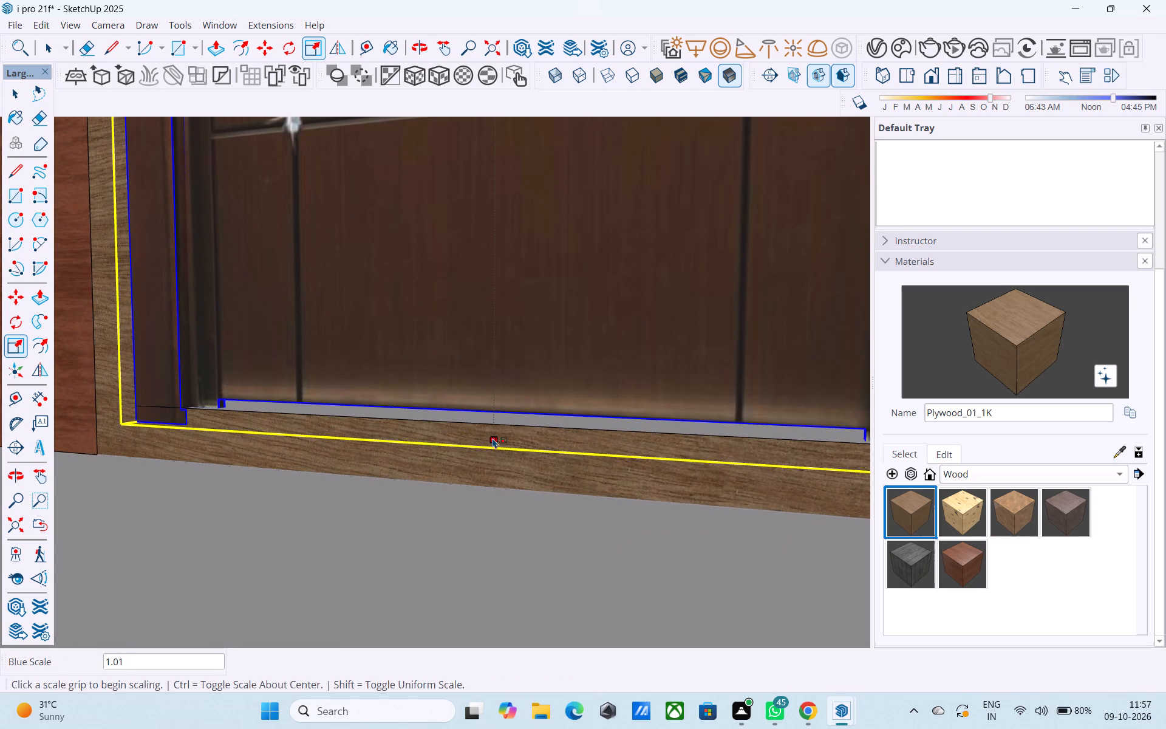
scroll(492, 441, "down", 20)
key("space")
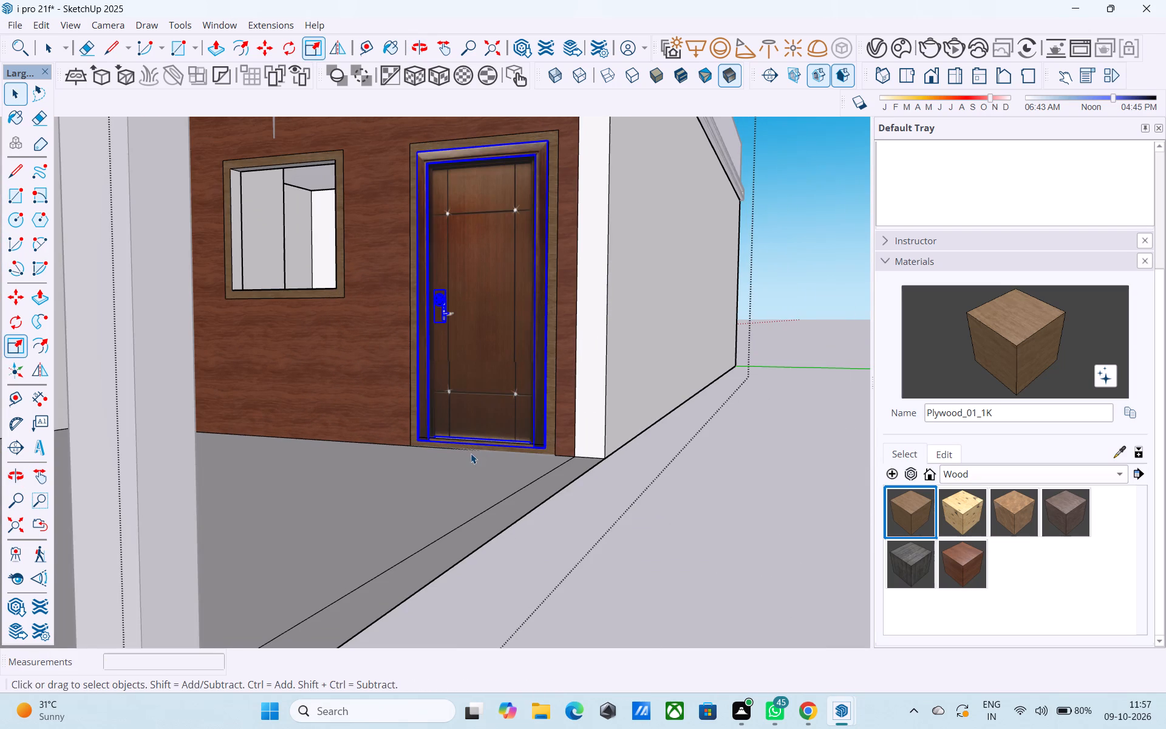
left_click(660, 499)
scroll(464, 459, "down", 3)
middle_click_drag(465, 462, 572, 490)
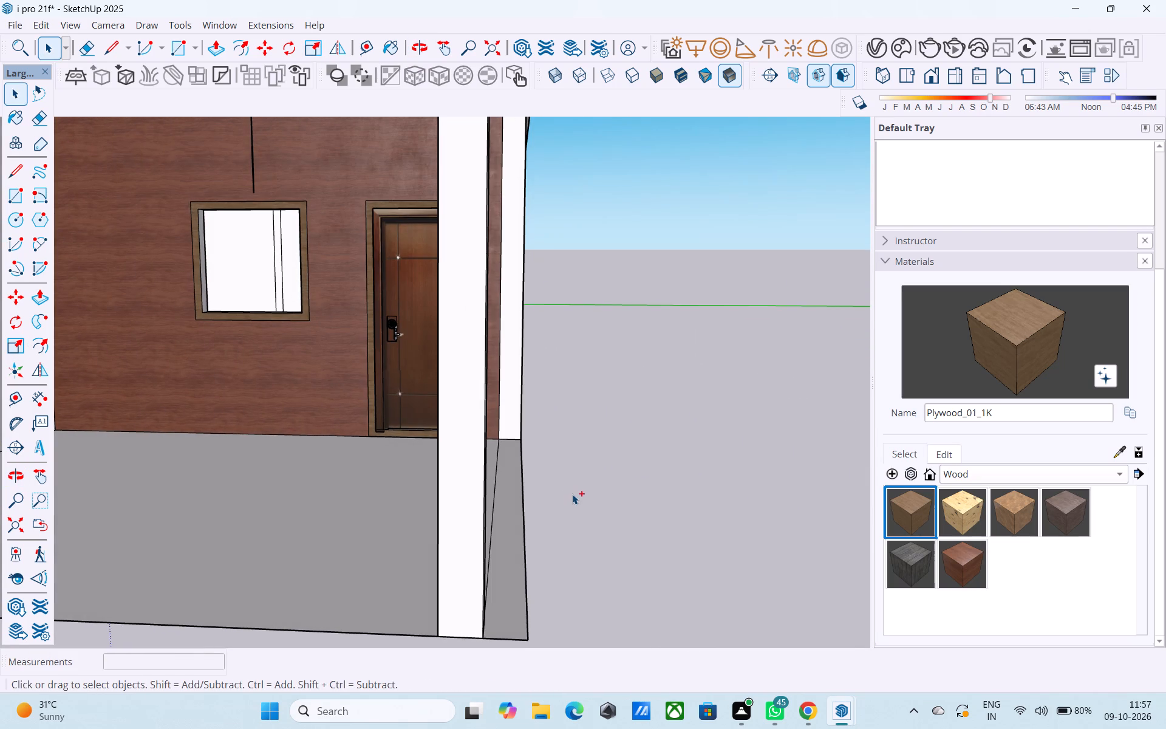
Save the model.
key("ctrl+s")
left_click(551, 457)
Open the porch roof group and paint the front middle band of its slab edge with Wood_Planks_01_1K.
scroll(541, 459, "down", 4)
middle_click_drag(514, 462, 536, 471)
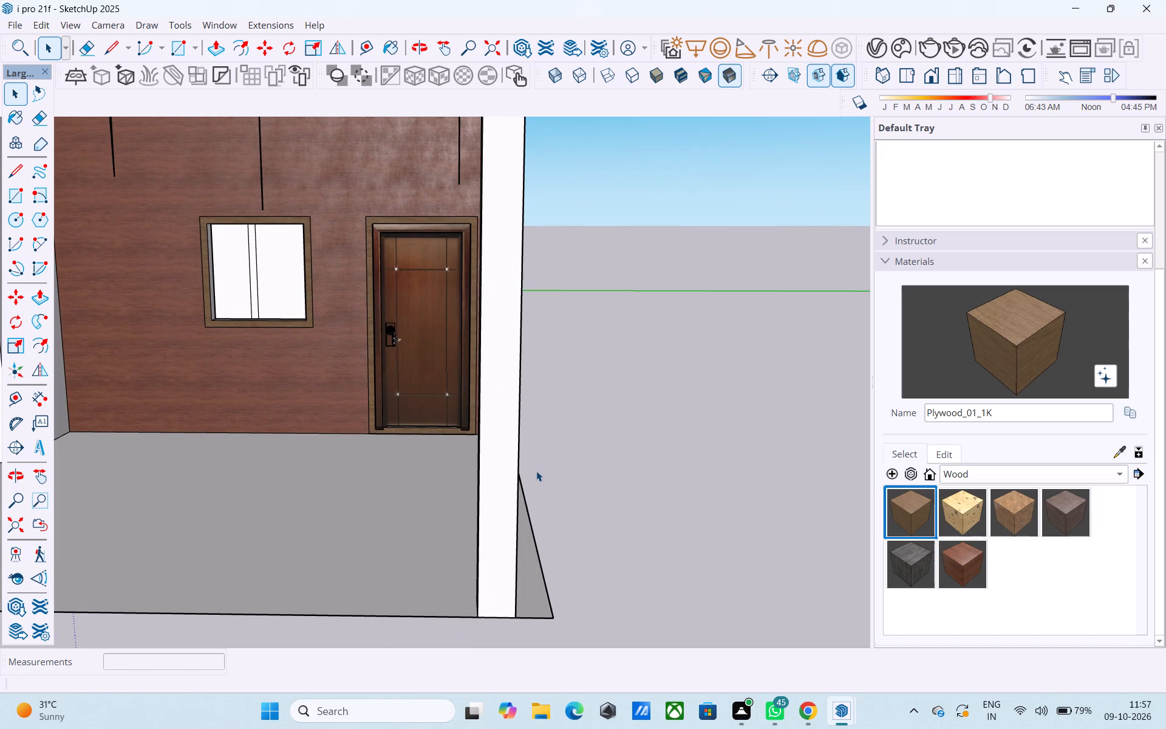
scroll(536, 471, "down", 9)
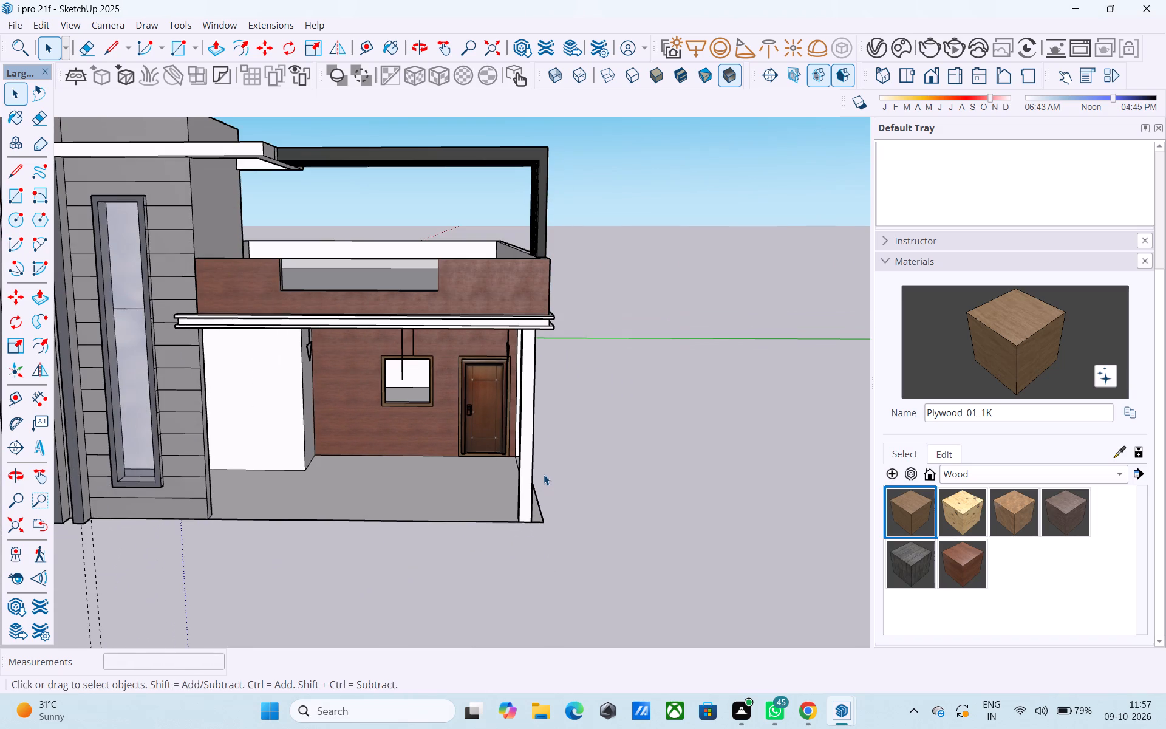
middle_click_drag(533, 448, 524, 447)
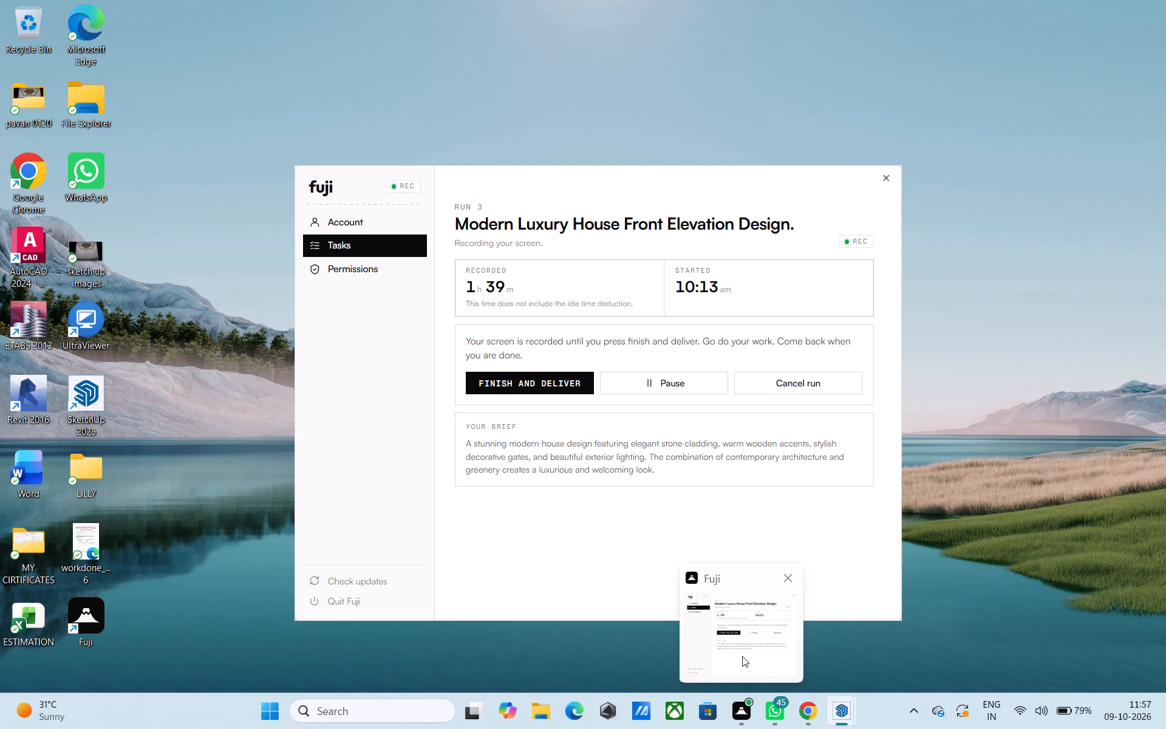
scroll(522, 231, "down", 1)
middle_click_drag(493, 270, 598, 235, "shift")
left_click(912, 567)
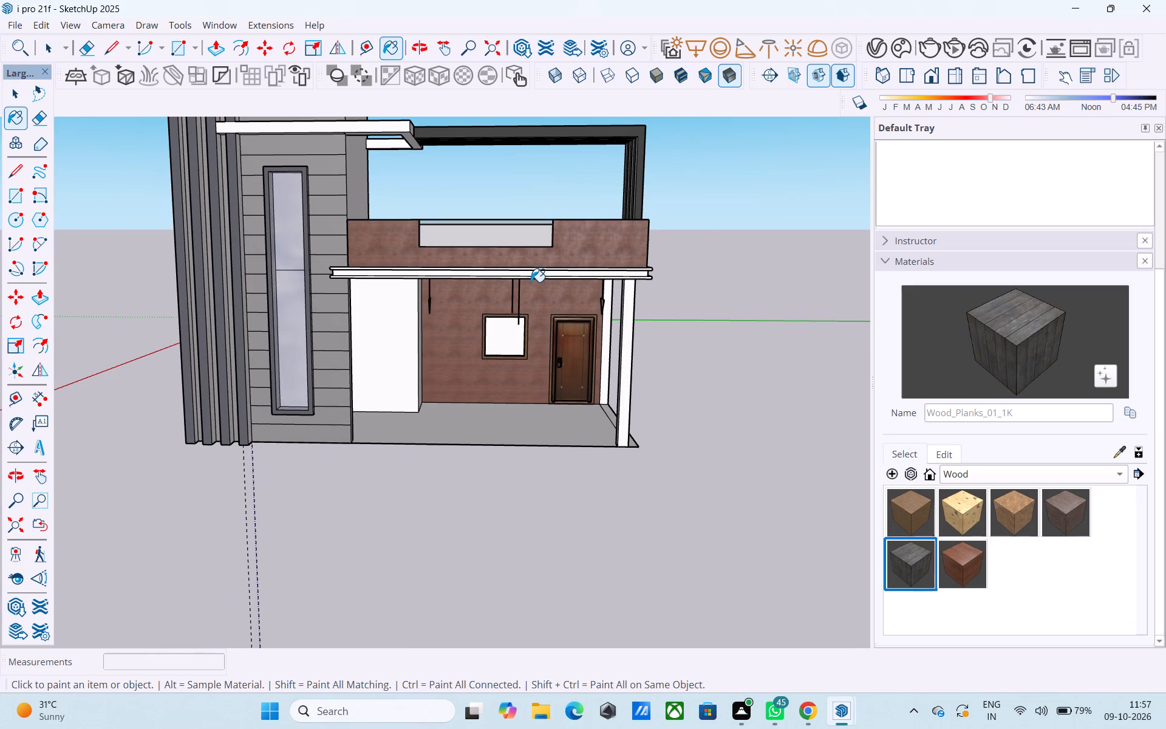
scroll(531, 282, "up", 3)
key("space")
double_click(514, 268)
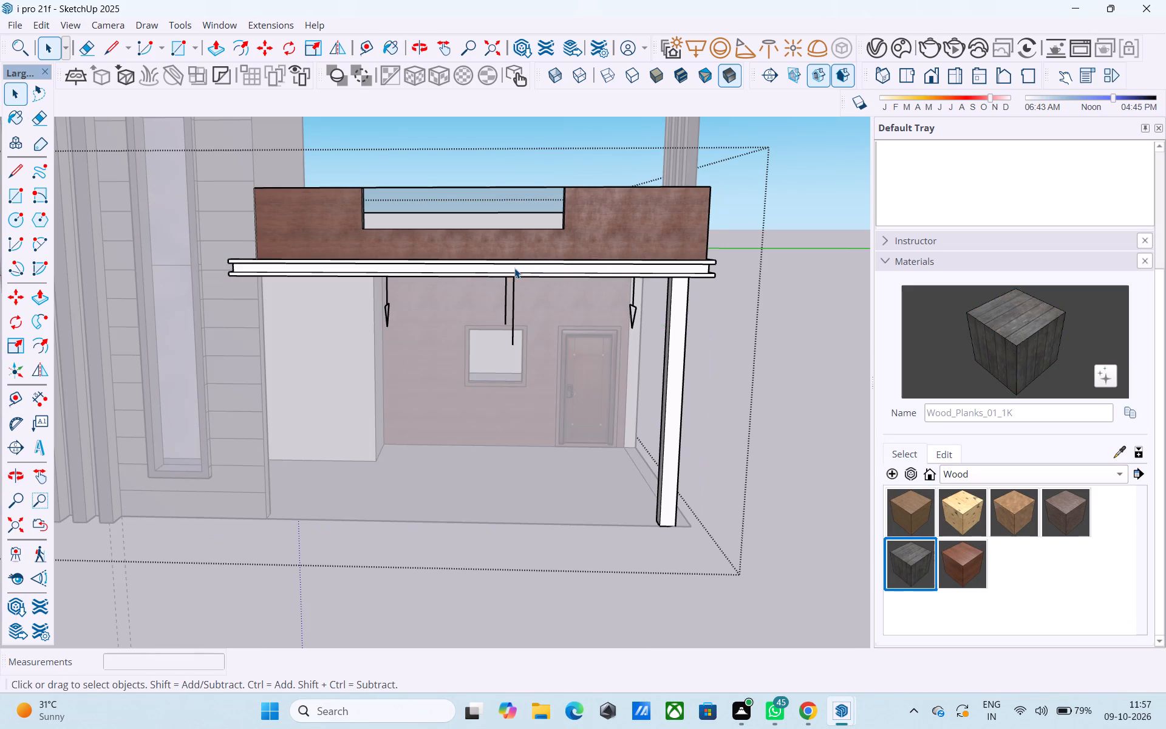
left_click(514, 268)
left_click(523, 269)
left_click(1025, 354)
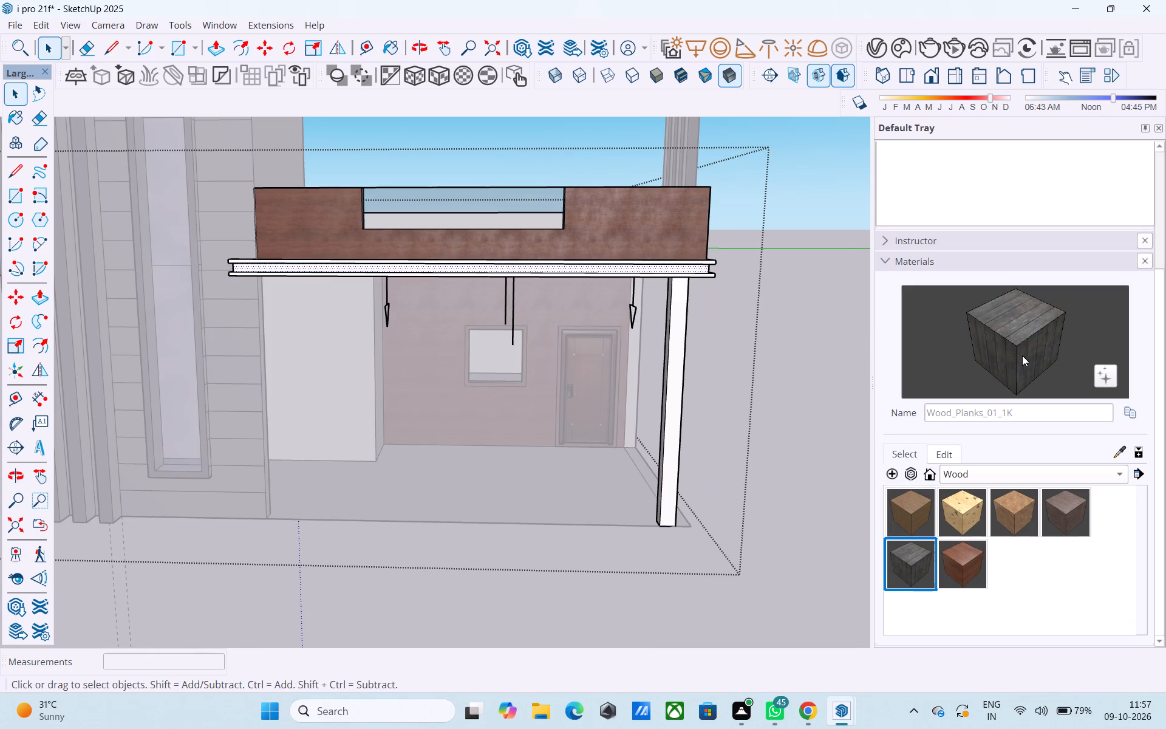
scroll(542, 331, "up", 5)
left_click(581, 190)
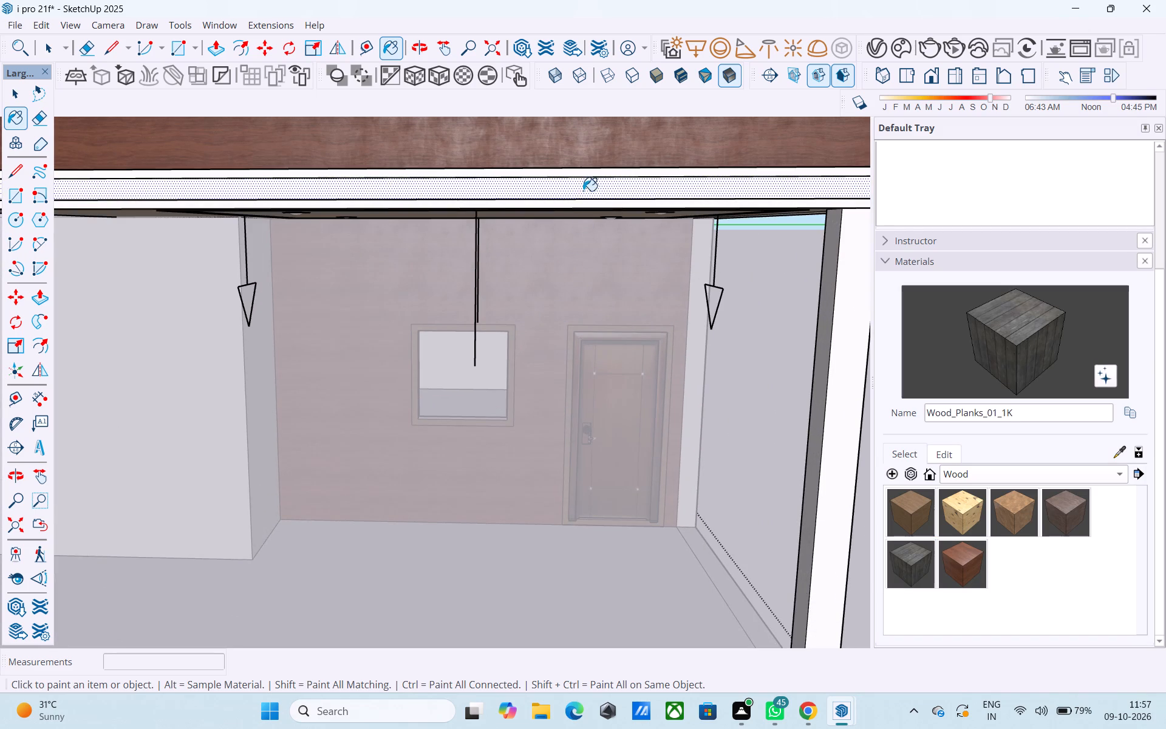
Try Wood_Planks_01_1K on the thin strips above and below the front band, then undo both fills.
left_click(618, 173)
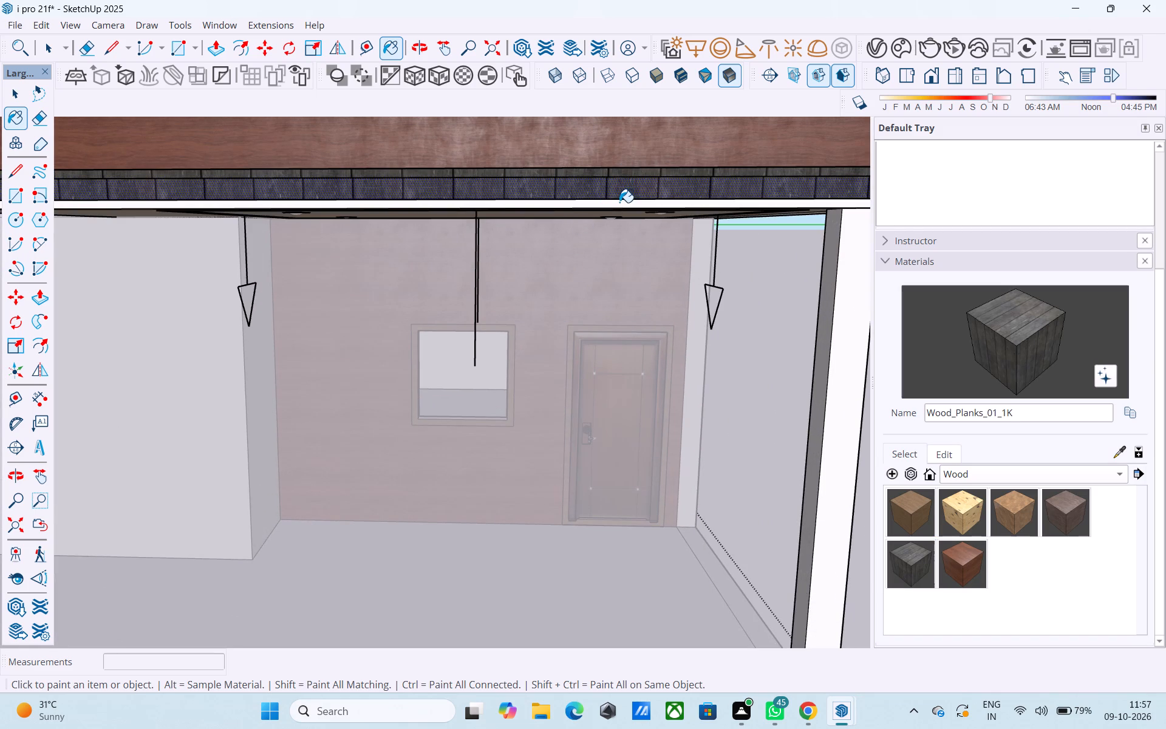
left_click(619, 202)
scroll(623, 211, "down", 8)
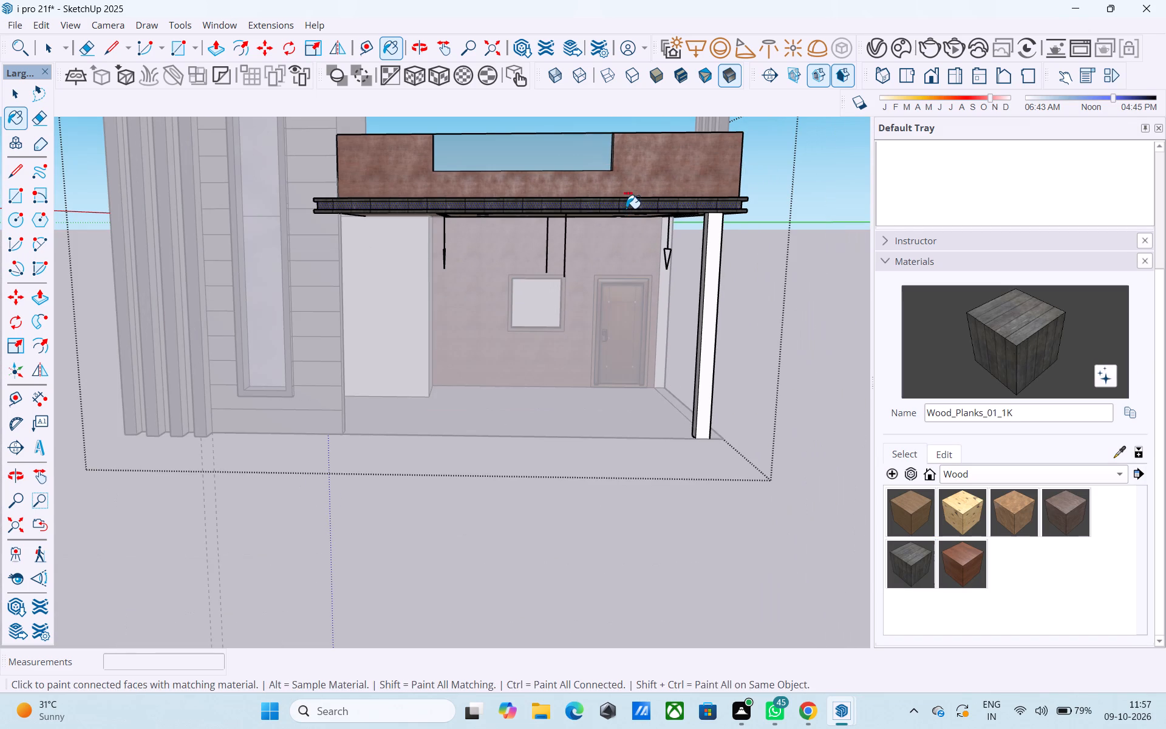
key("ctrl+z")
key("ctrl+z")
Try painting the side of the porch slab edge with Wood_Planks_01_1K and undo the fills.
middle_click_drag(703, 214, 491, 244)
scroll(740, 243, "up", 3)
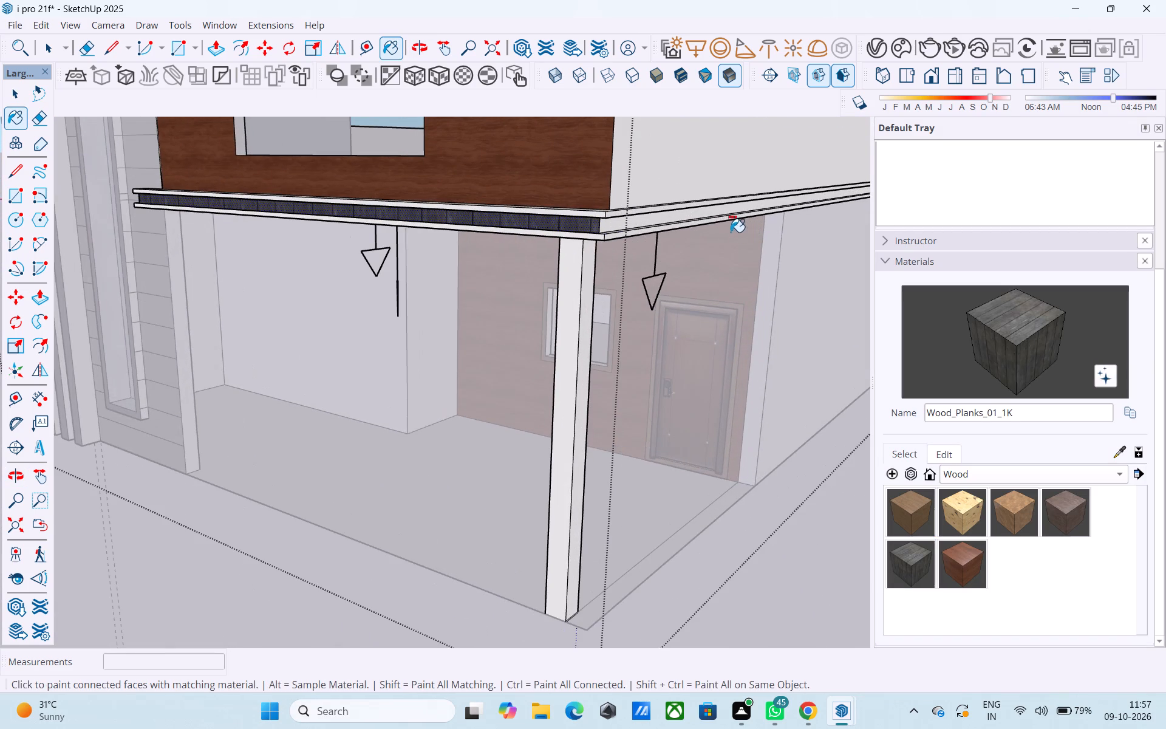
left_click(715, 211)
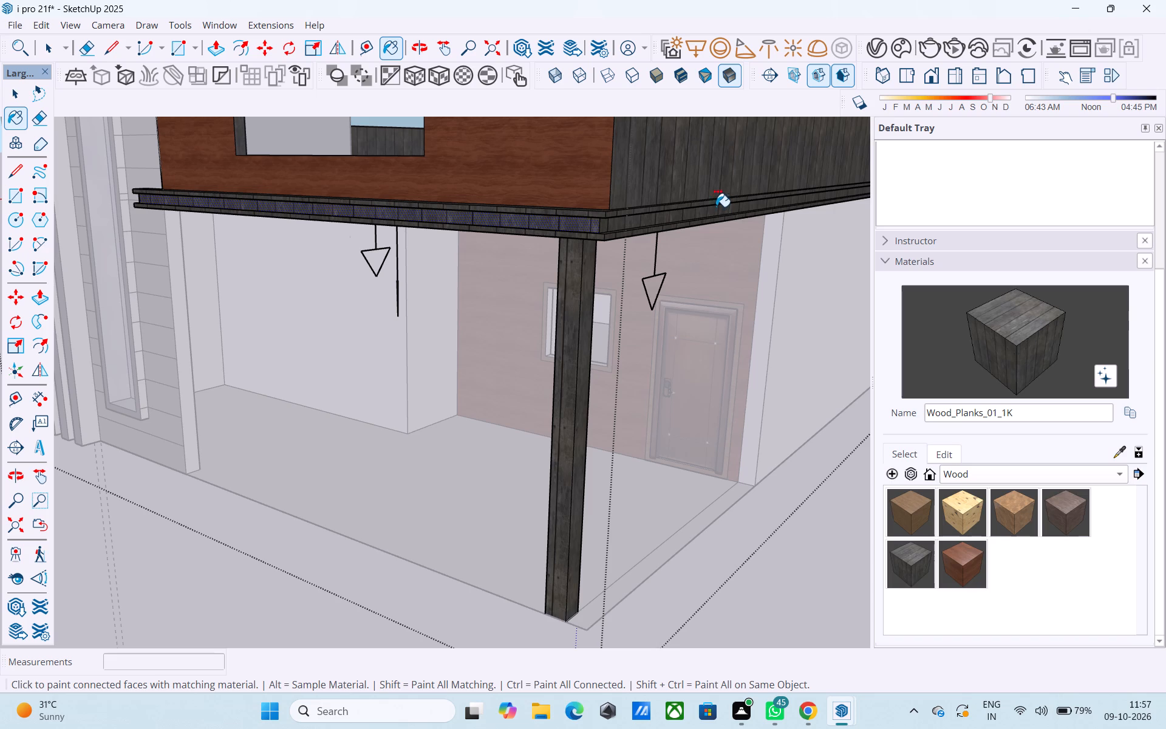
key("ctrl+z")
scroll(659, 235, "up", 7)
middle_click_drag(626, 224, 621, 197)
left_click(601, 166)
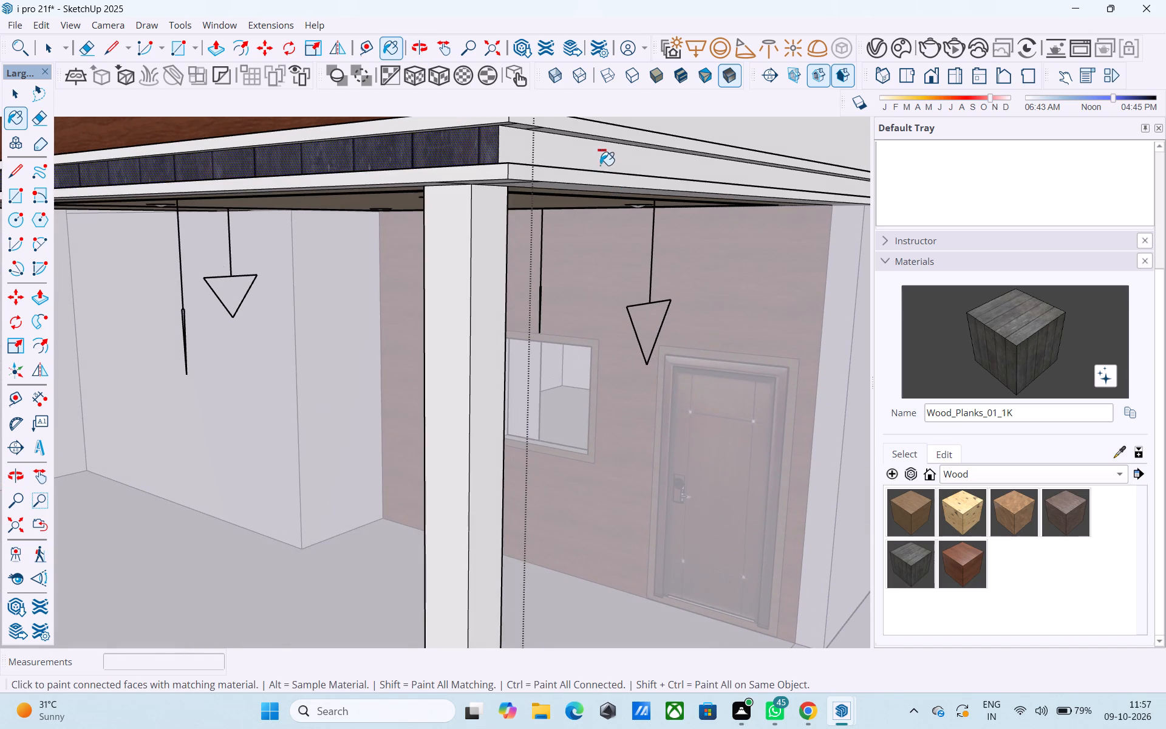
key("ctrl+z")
Select only the side middle band of the porch slab edge and paint it with Wood_Planks_01_1K.
key("space")
left_click(602, 166)
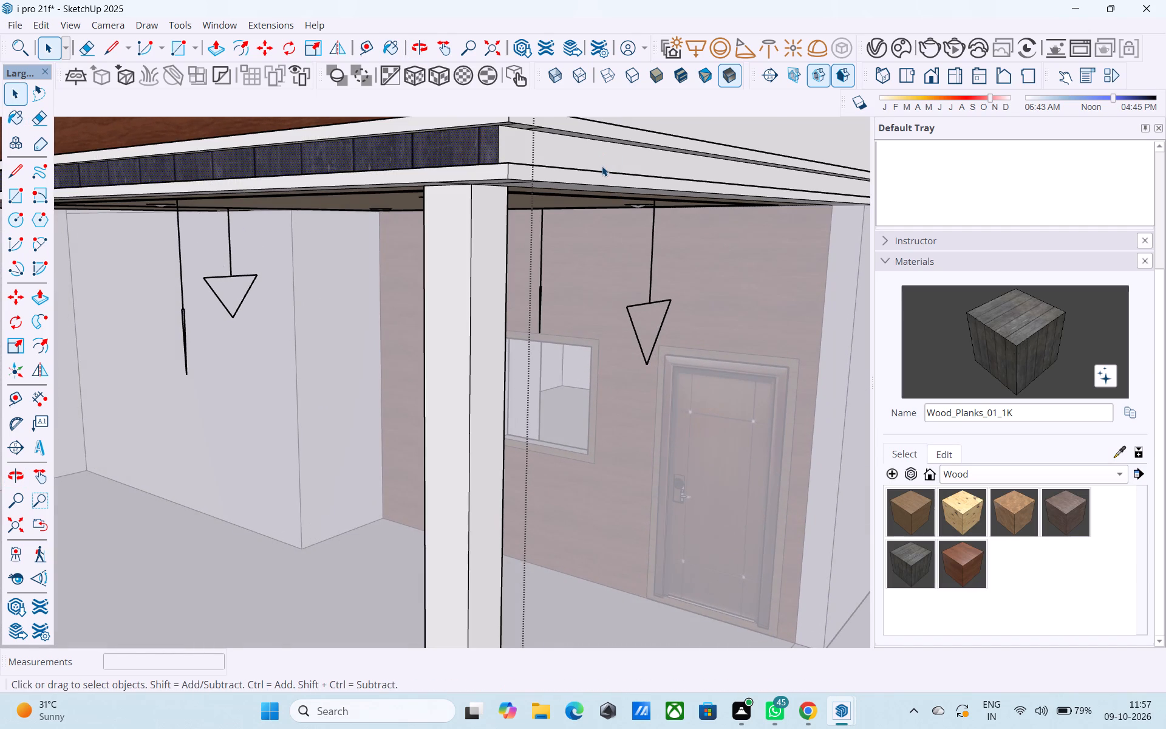
left_click(1007, 349)
left_click(613, 168)
Paint the thin strips above and below the porch slab edge's middle band, front and side, with M08_Obsidian_Black and close the group.
scroll(612, 224, "down", 4)
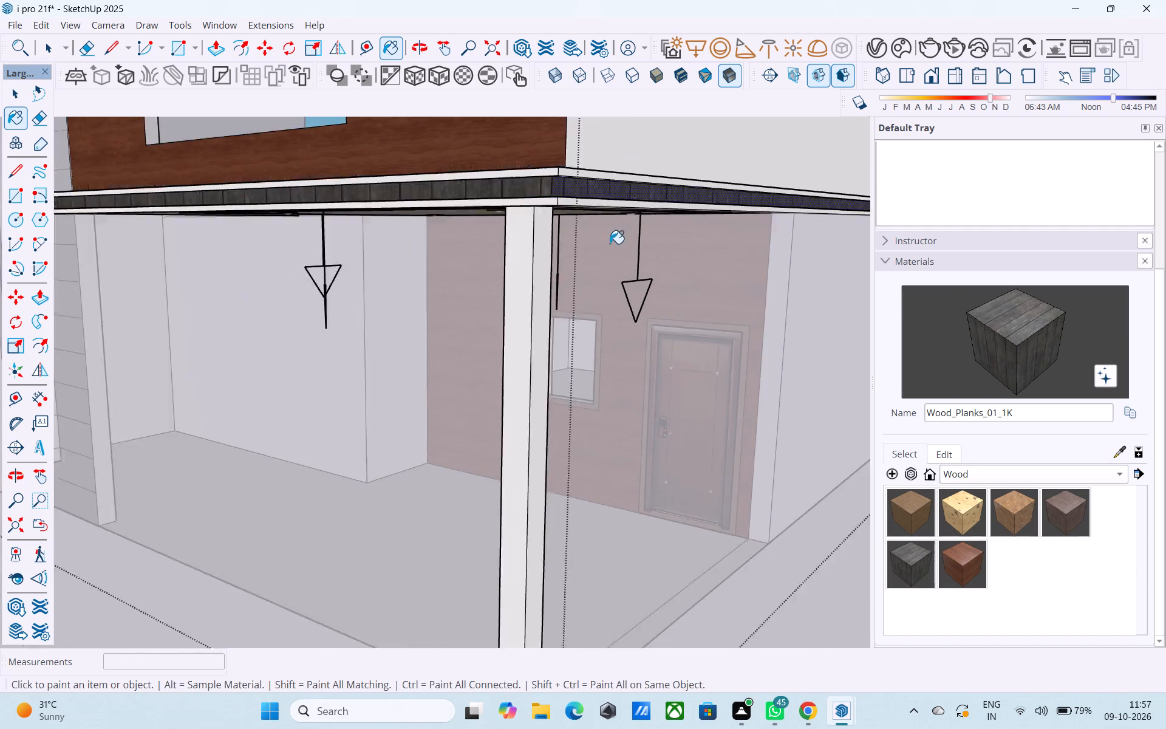
middle_click_drag(607, 247, 673, 278)
scroll(738, 351, "down", 2)
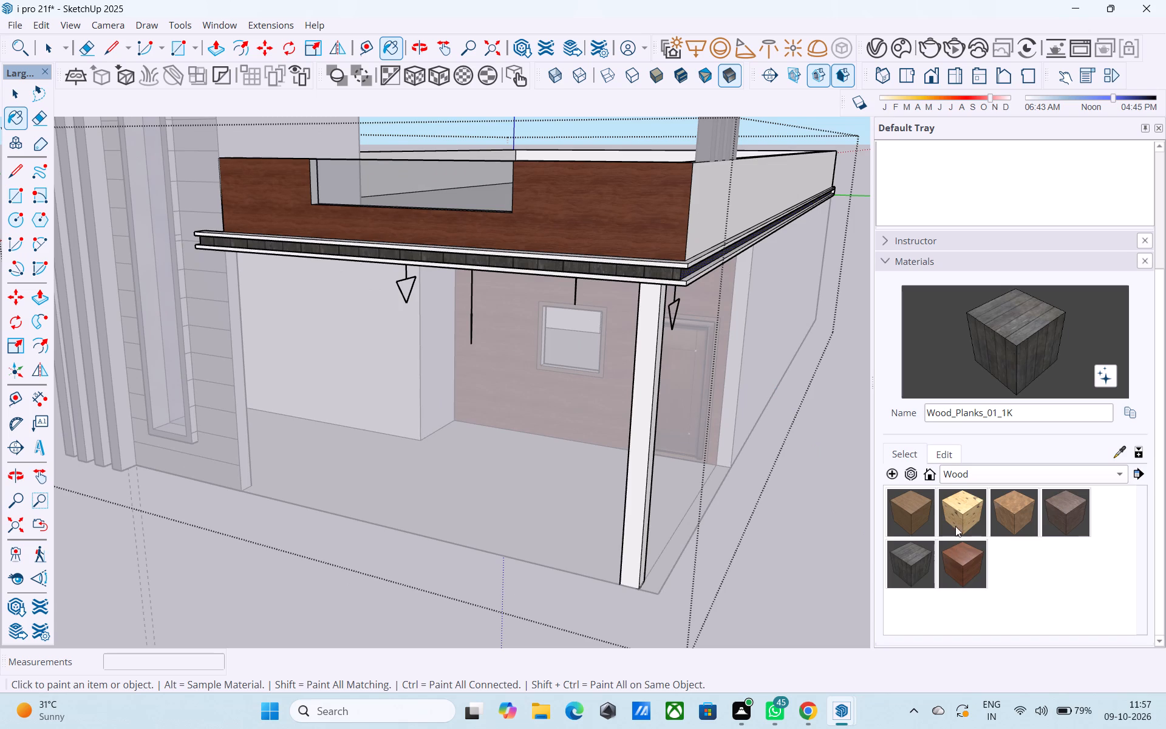
left_click(966, 474)
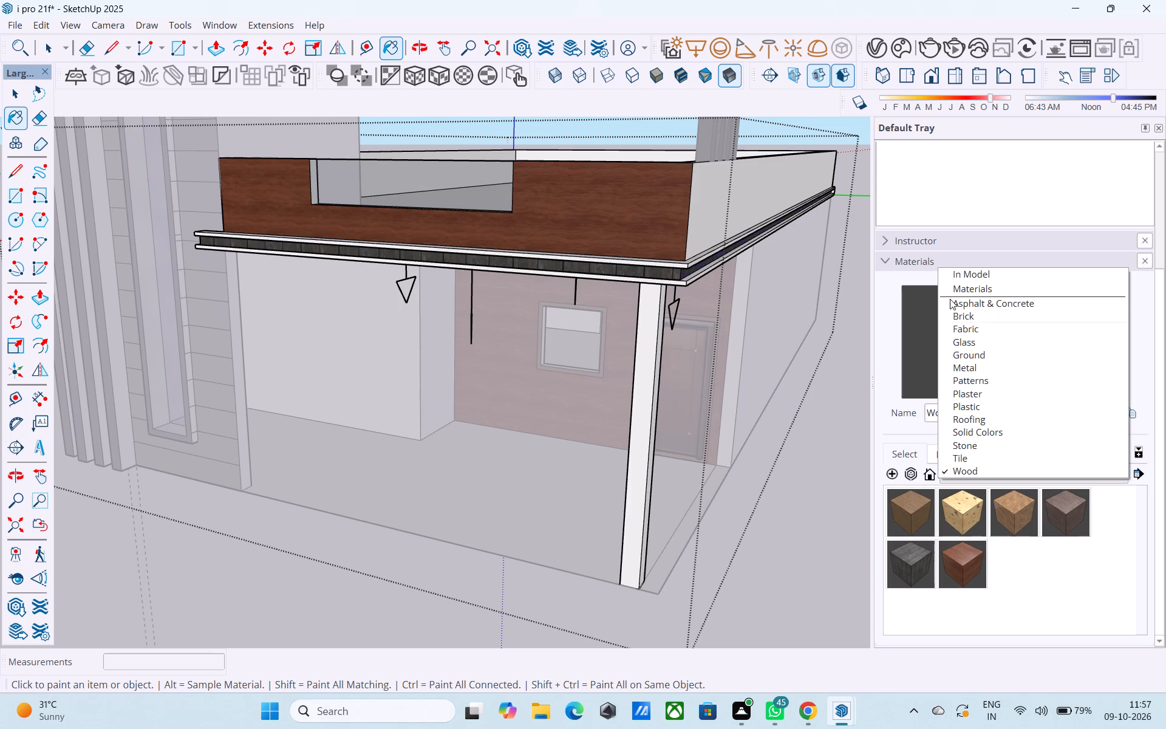
left_click(955, 274)
scroll(995, 481, "down", 5)
scroll(997, 508, "up", 2)
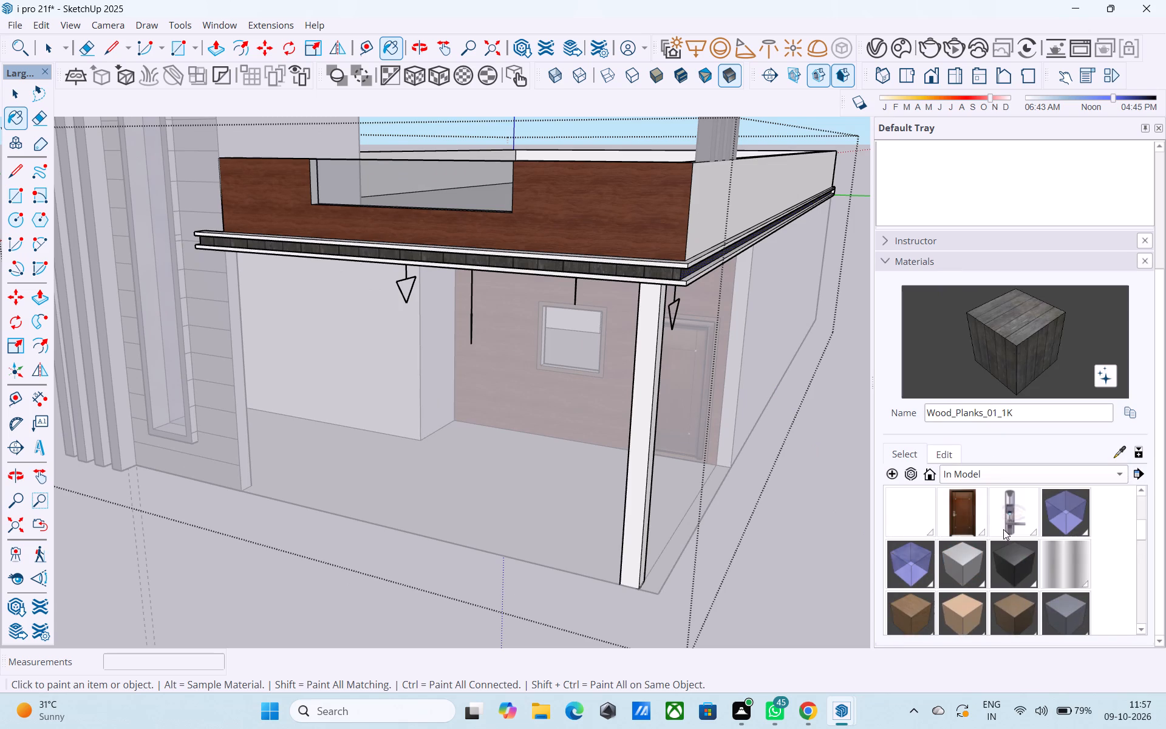
left_click(1017, 561)
scroll(599, 264, "up", 6)
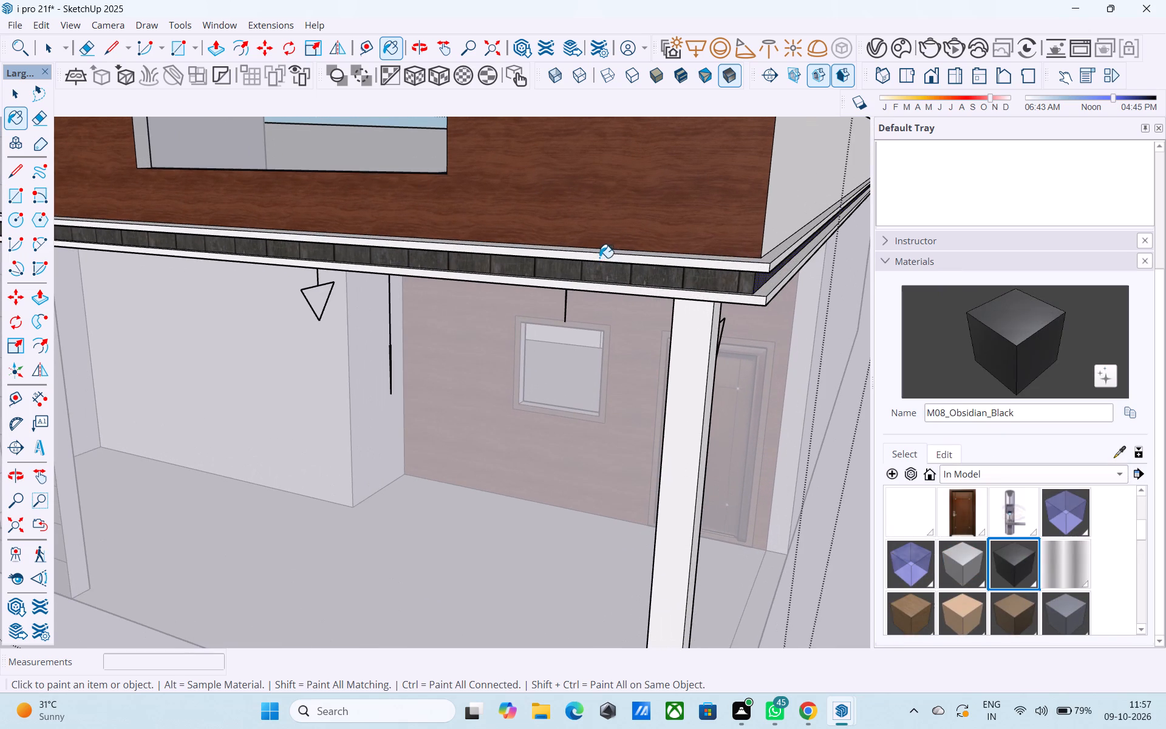
left_click(599, 258)
left_click(603, 289)
scroll(704, 276, "up", 1)
middle_click_drag(718, 276, 523, 261)
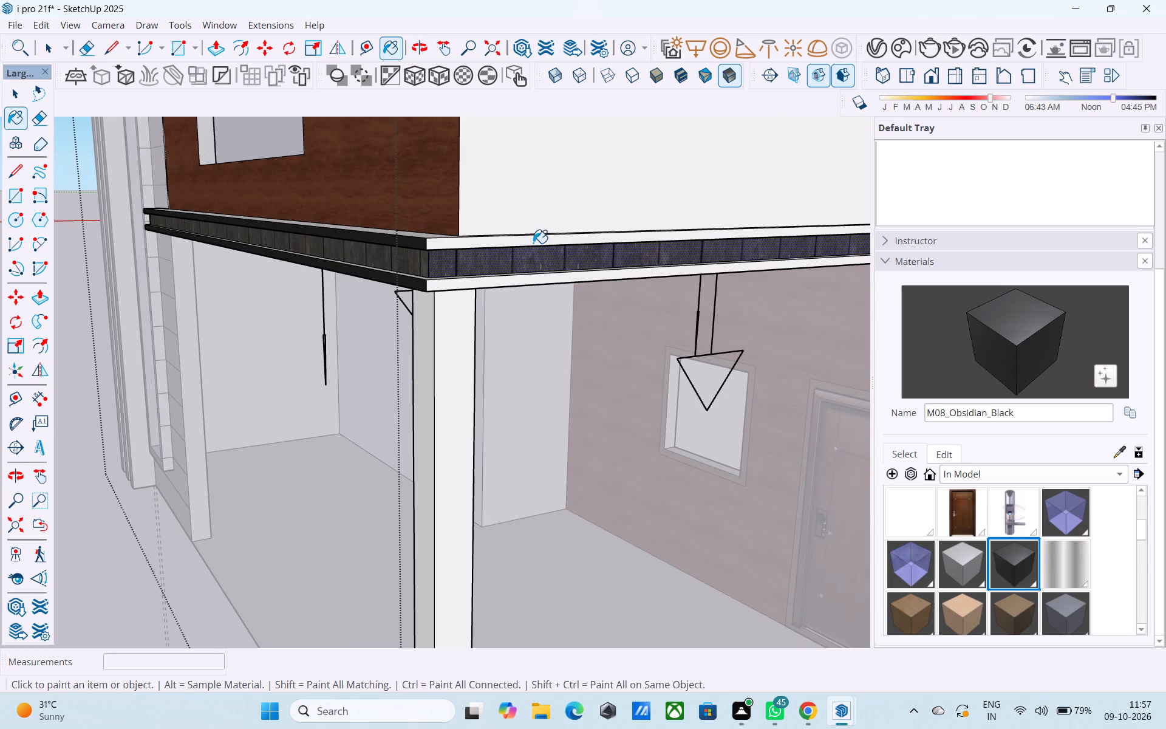
left_click(533, 242)
scroll(544, 275, "down", 15)
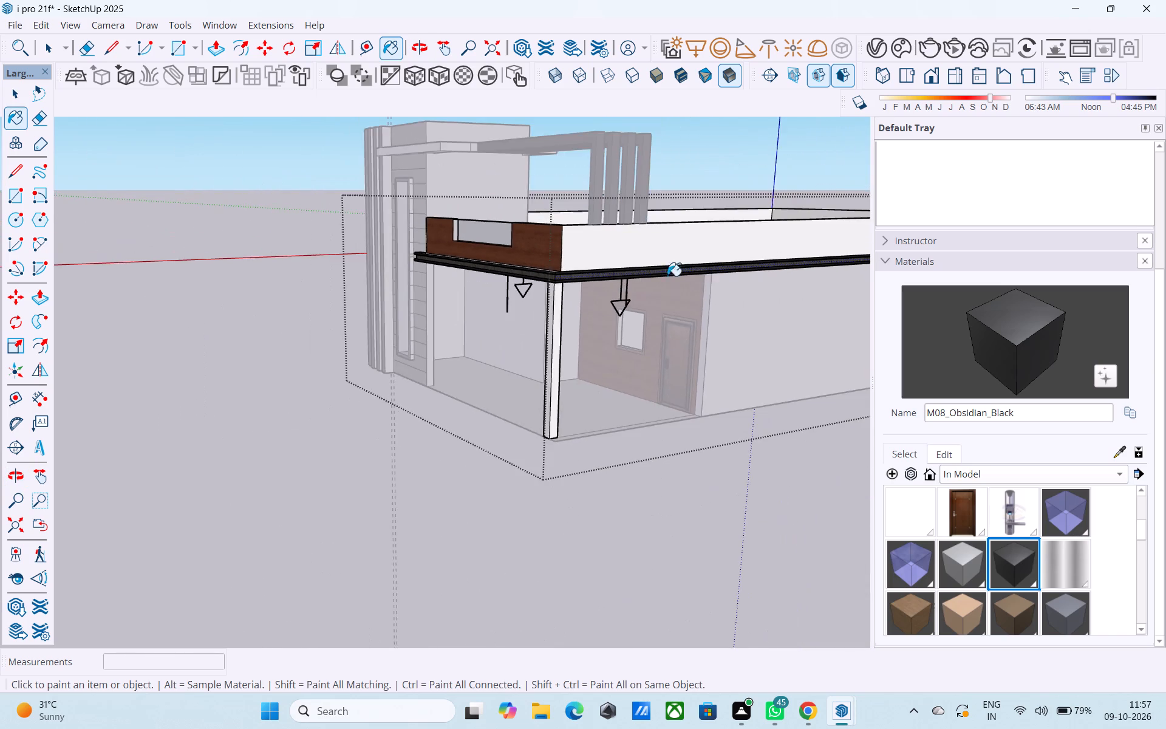
middle_click_drag(681, 278, 566, 275)
scroll(544, 272, "down", 5)
middle_click_drag(536, 279, 856, 275)
middle_click_drag(437, 262, 550, 304)
scroll(550, 303, "down", 2)
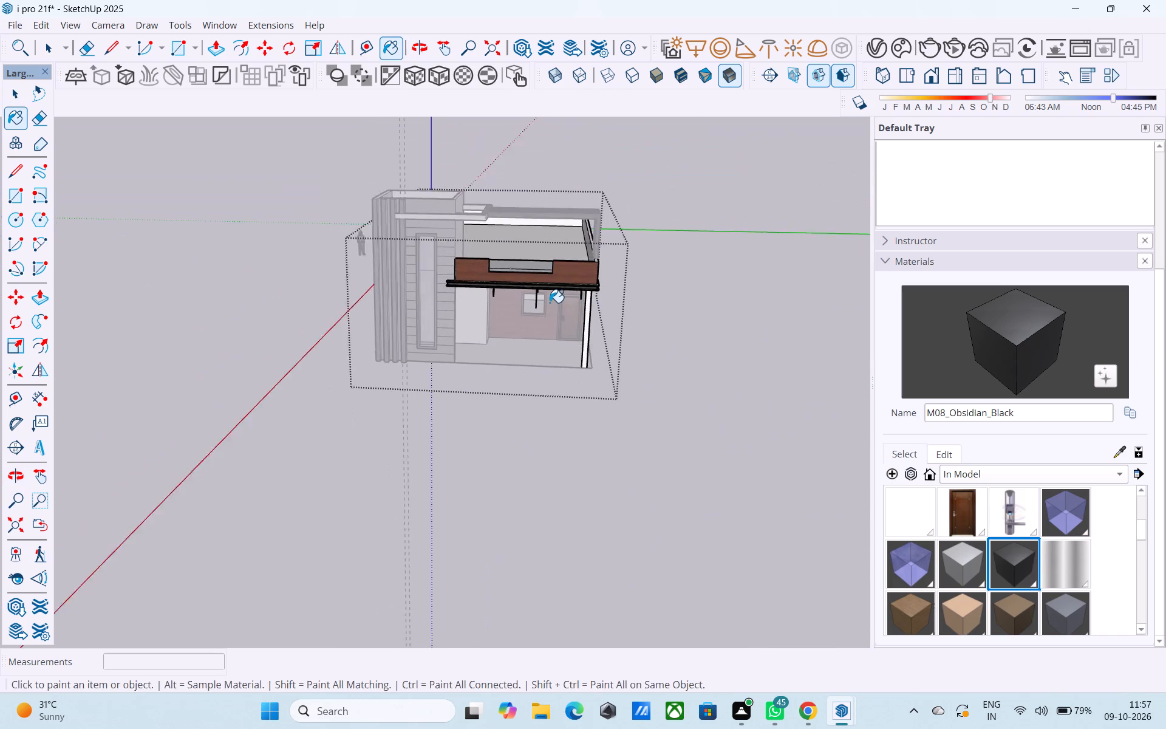
key("space")
left_click(653, 280)
Reopen the porch roof group and repaint the front and side middle bands of the slab edge with ThomThom - Buttons1.
middle_click_drag(570, 329, 583, 230)
scroll(562, 228, "up", 3)
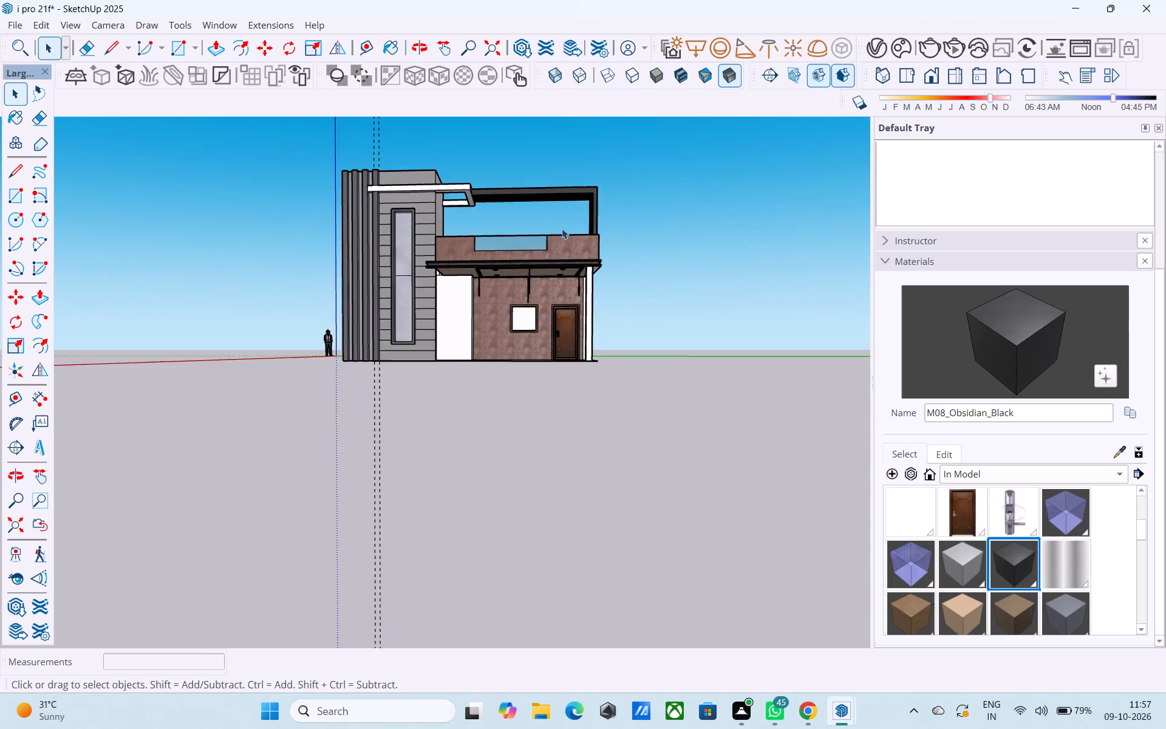
scroll(562, 228, "up", 5)
scroll(444, 299, "up", 1)
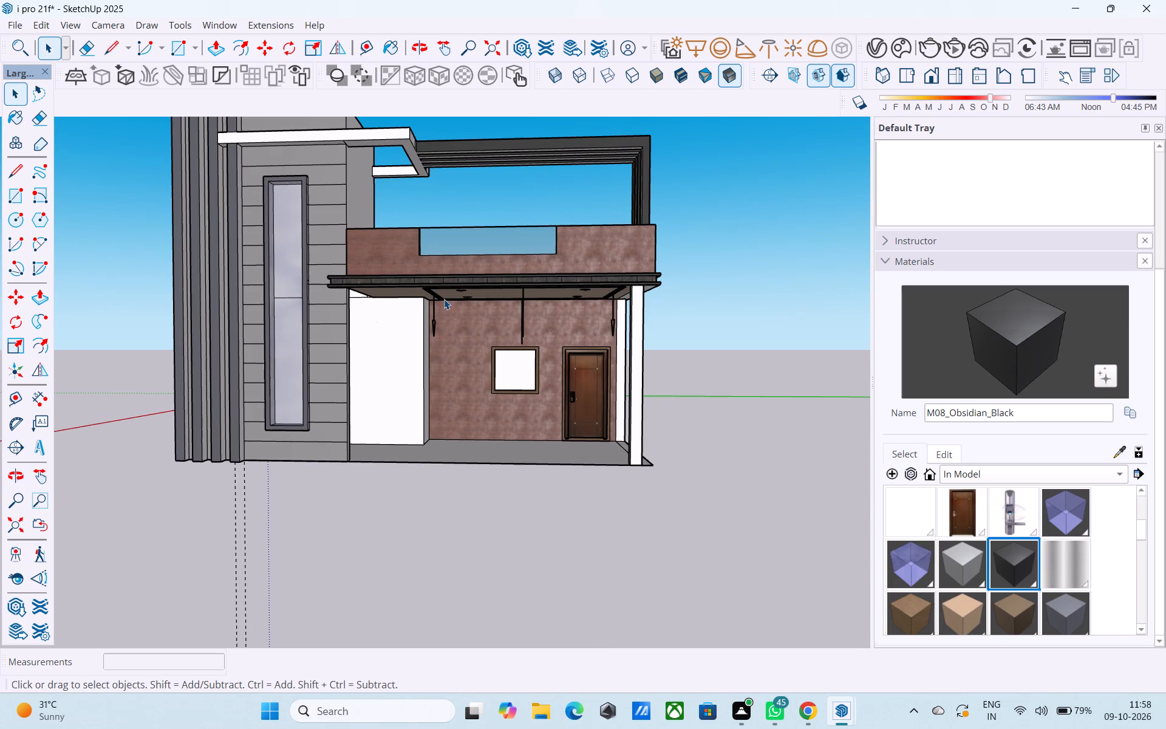
middle_click_drag(468, 282, 557, 207)
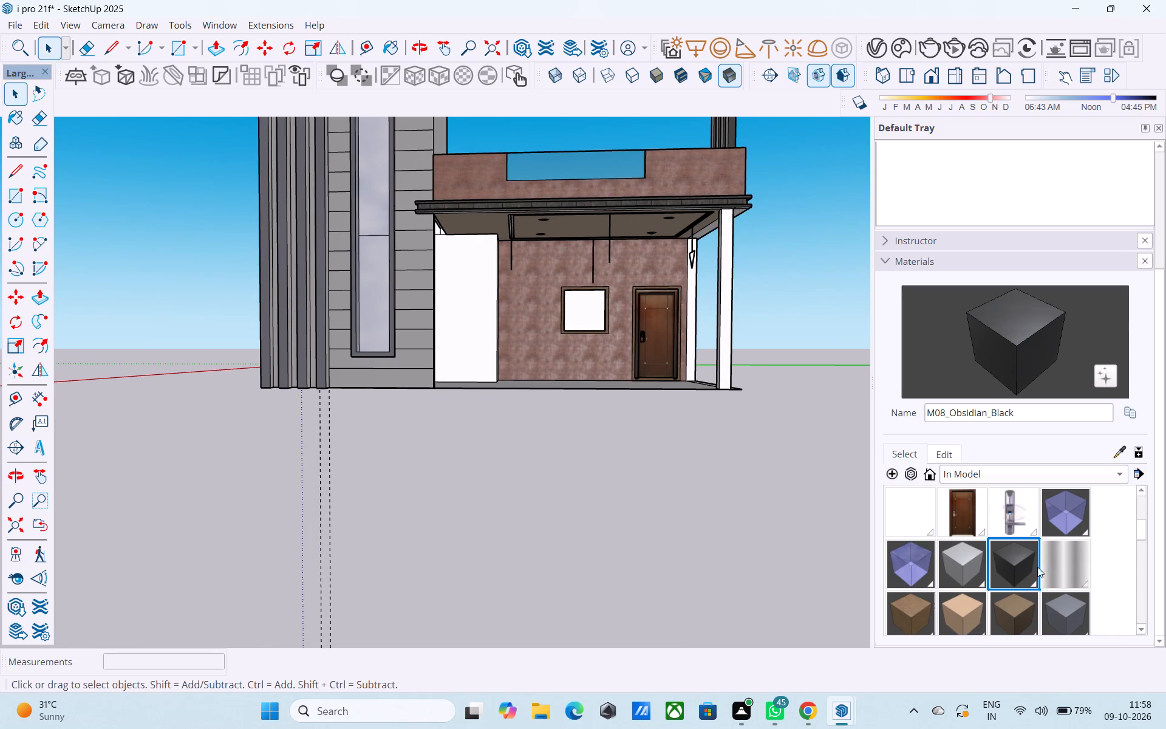
double_click(520, 206)
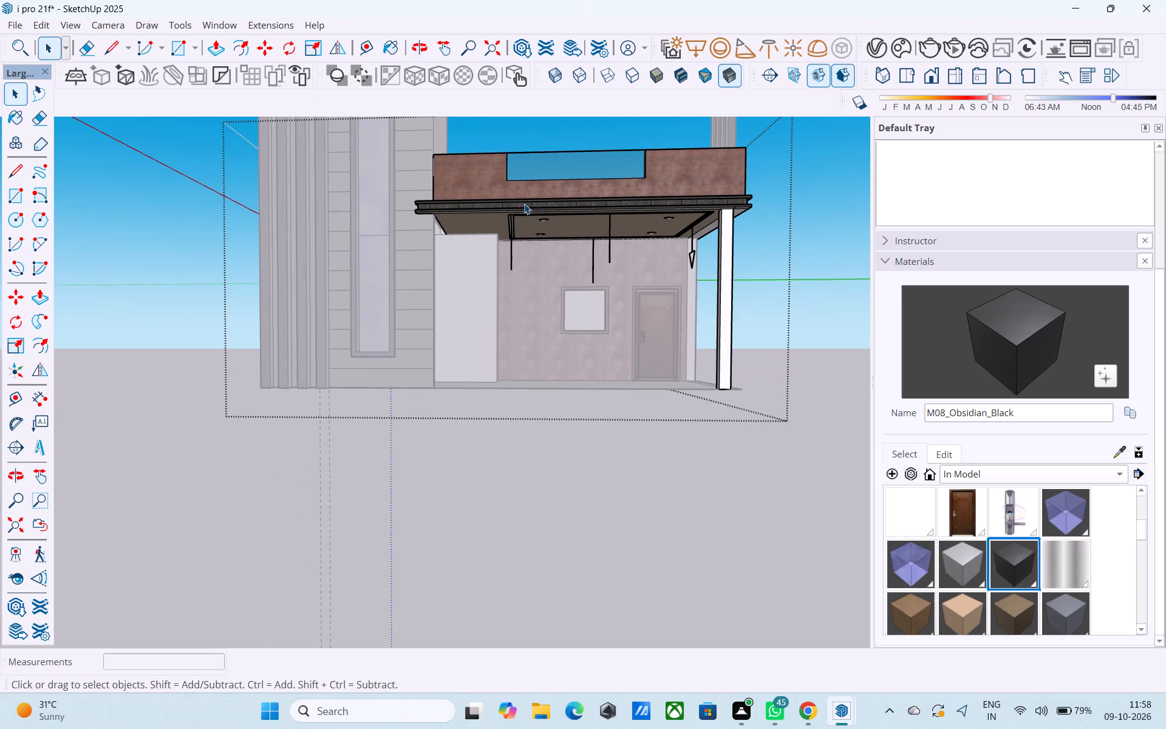
left_click(525, 204)
left_click(1069, 609)
scroll(311, 162, "up", 4)
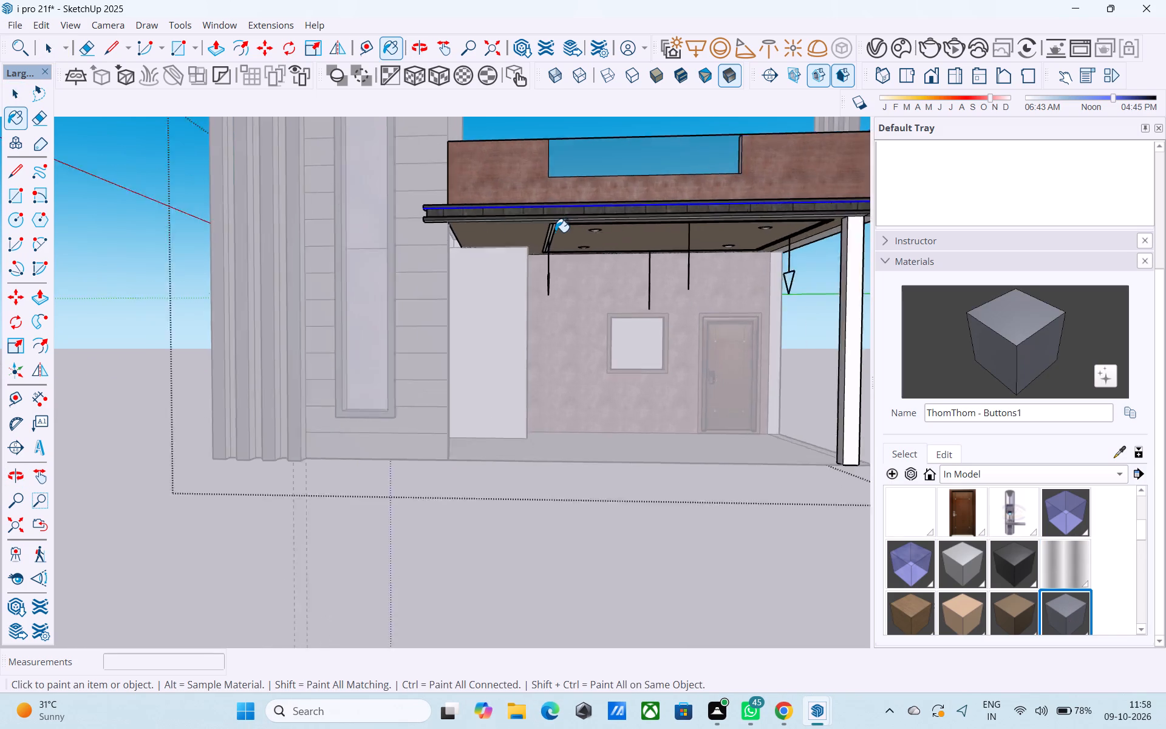
scroll(555, 232, "up", 5)
middle_click_drag(542, 198, 532, 234)
left_click(531, 227)
scroll(382, 218, "down", 5)
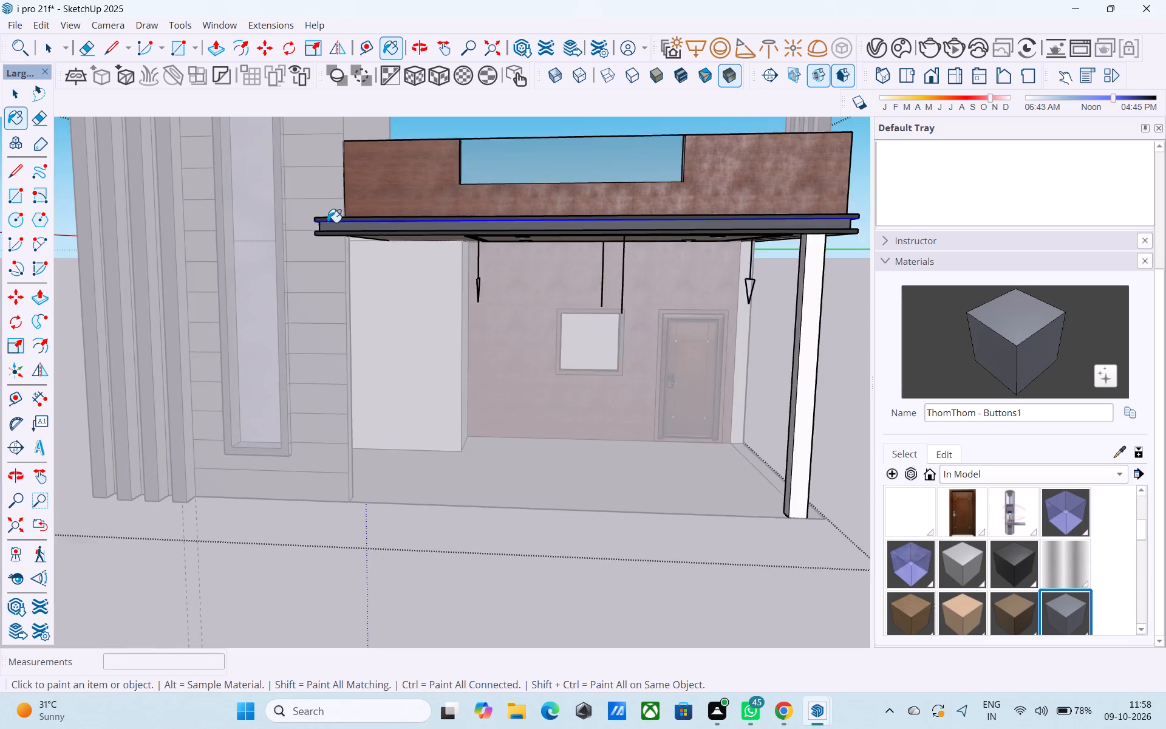
scroll(327, 222, "down", 4)
middle_click_drag(638, 250, 329, 260)
scroll(360, 251, "up", 5)
scroll(474, 254, "down", 1)
scroll(474, 253, "up", 3)
left_click(342, 234)
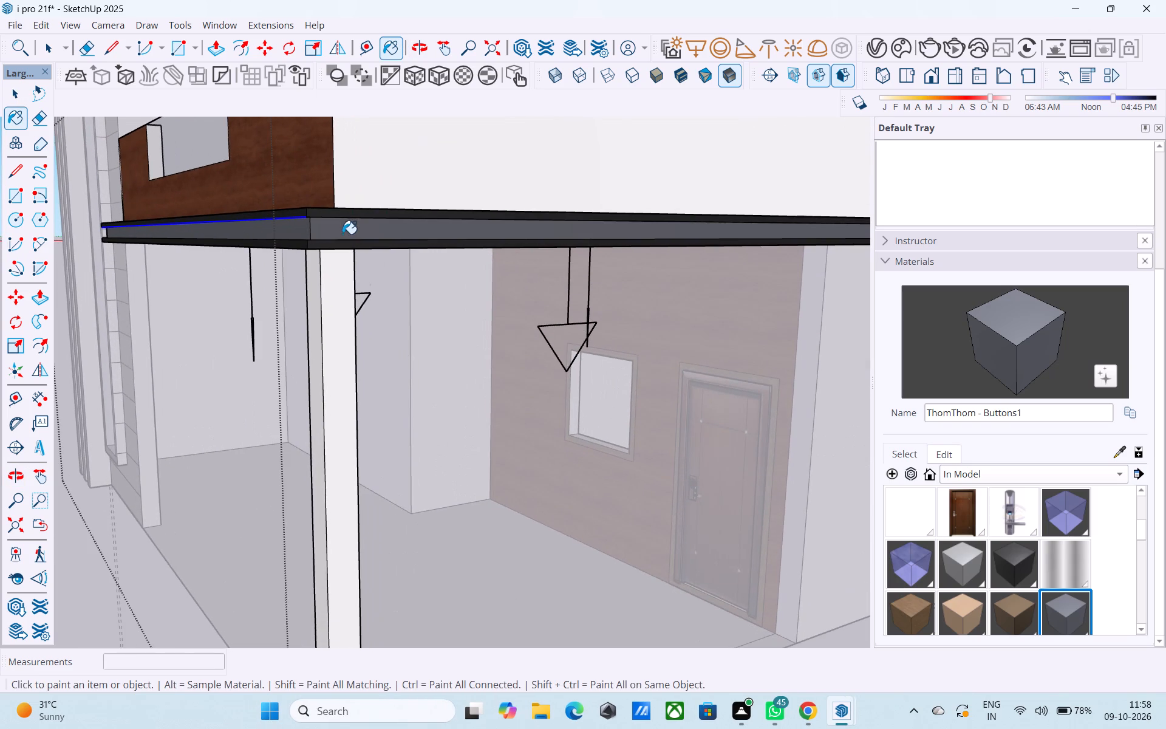
scroll(346, 234, "down", 11)
key("space")
scroll(338, 272, "down", 4)
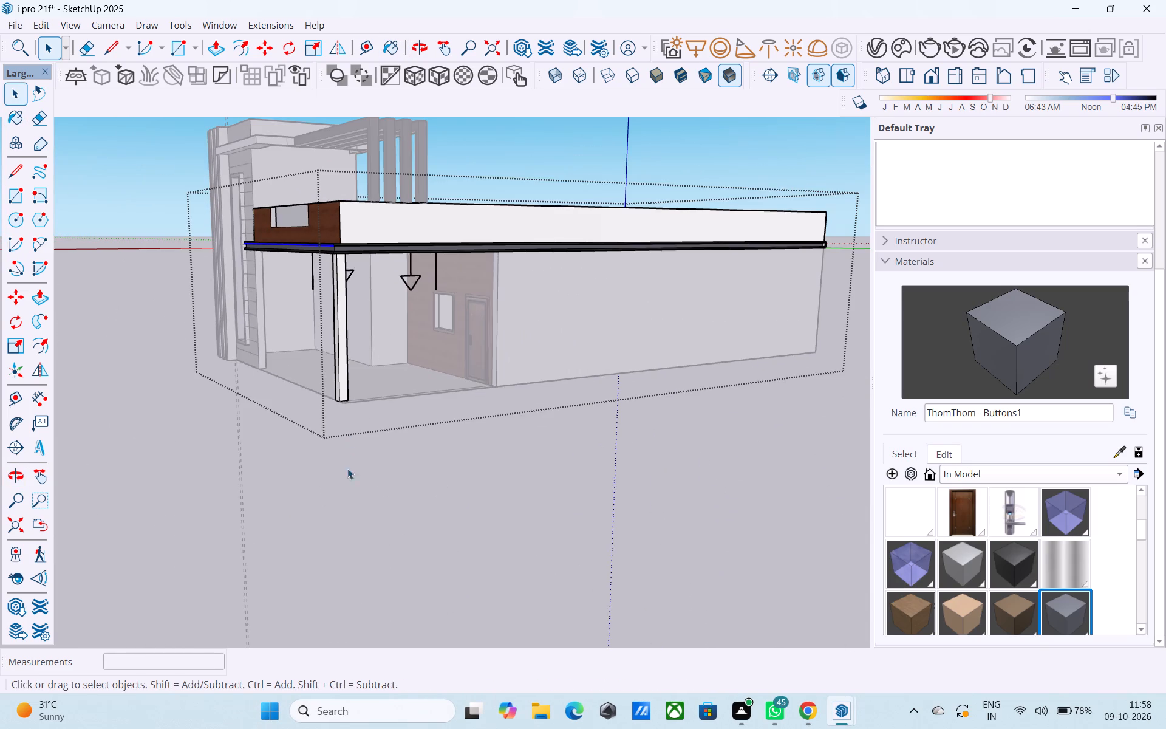
left_click(347, 487)
Save the model with the repainted porch slab edge.
middle_click_drag(291, 435, 698, 440)
middle_click_drag(555, 399, 526, 394)
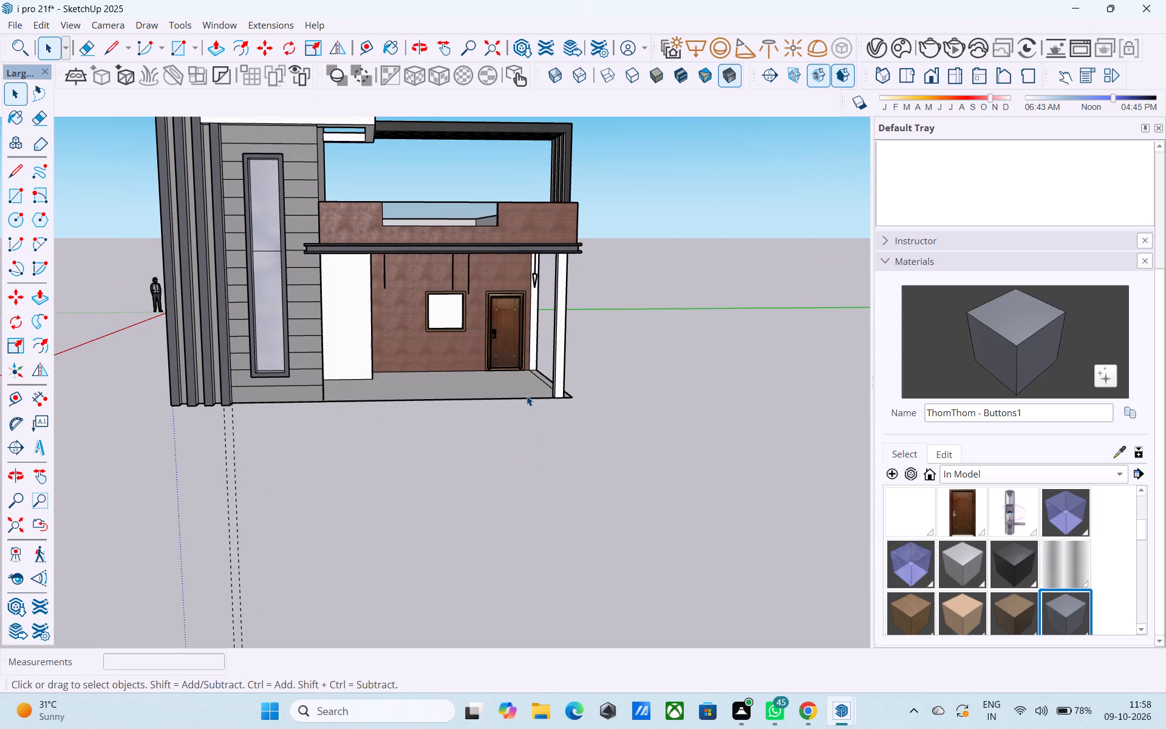
scroll(472, 349, "down", 1)
middle_click_drag(472, 349, 394, 391)
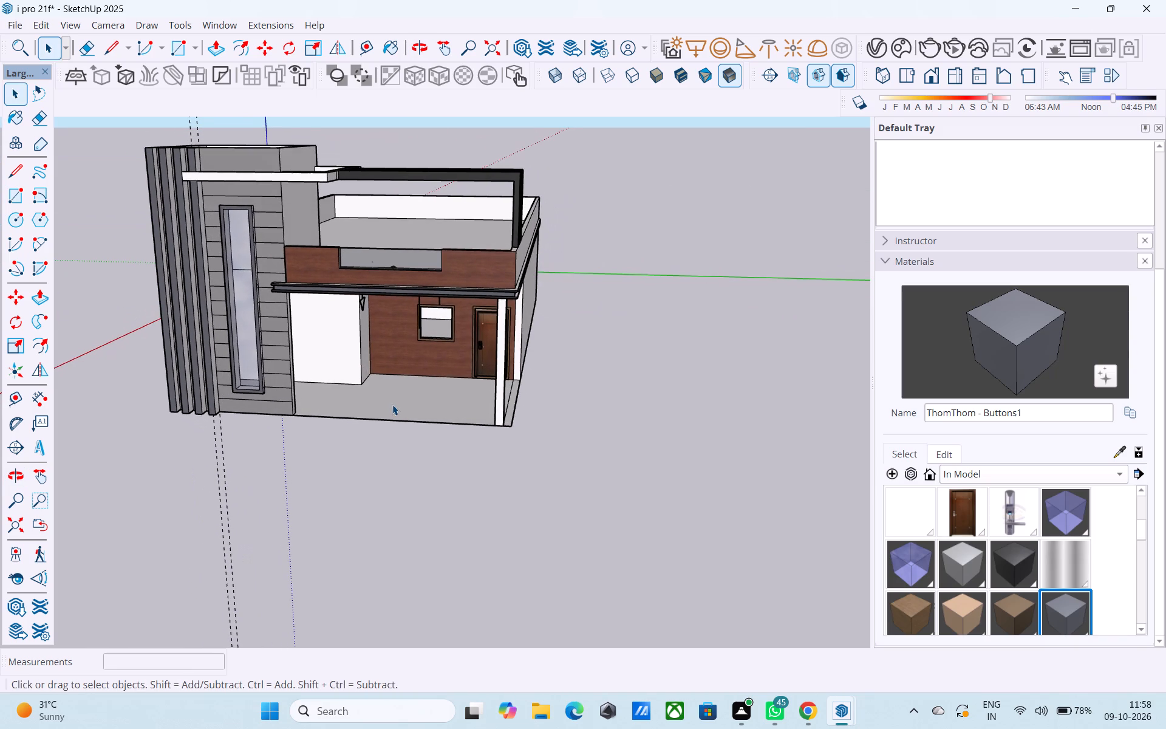
key("ctrl+s")
left_click(508, 472)
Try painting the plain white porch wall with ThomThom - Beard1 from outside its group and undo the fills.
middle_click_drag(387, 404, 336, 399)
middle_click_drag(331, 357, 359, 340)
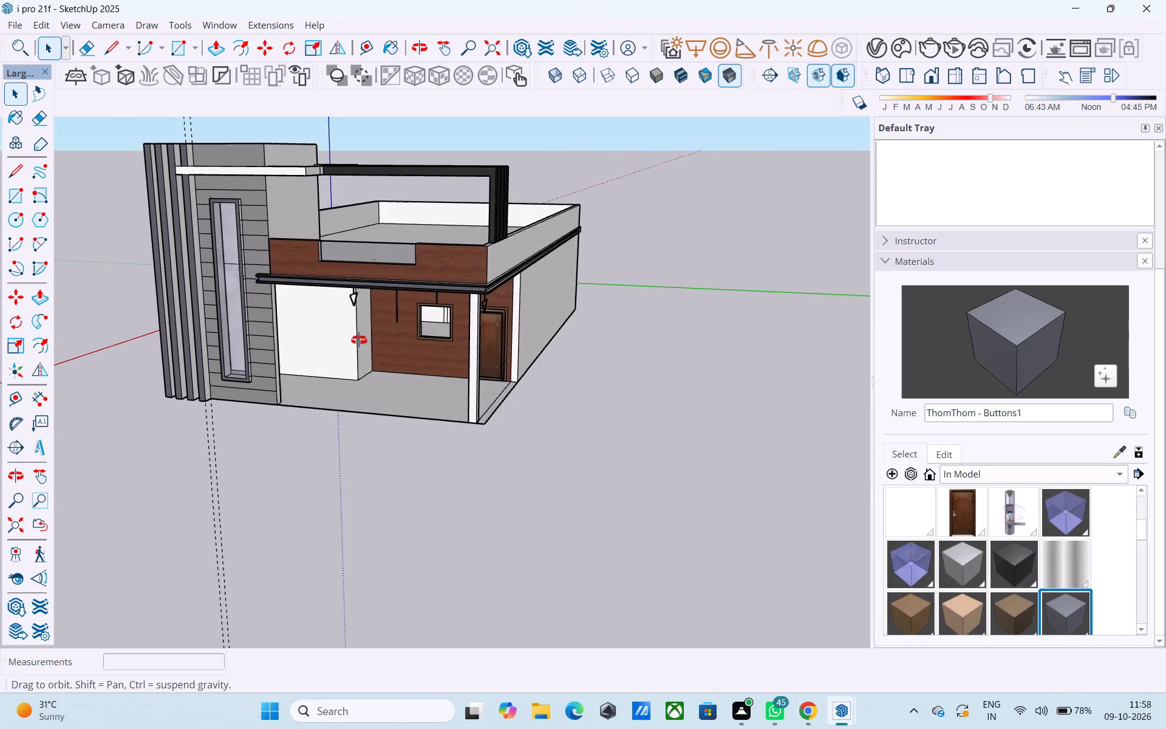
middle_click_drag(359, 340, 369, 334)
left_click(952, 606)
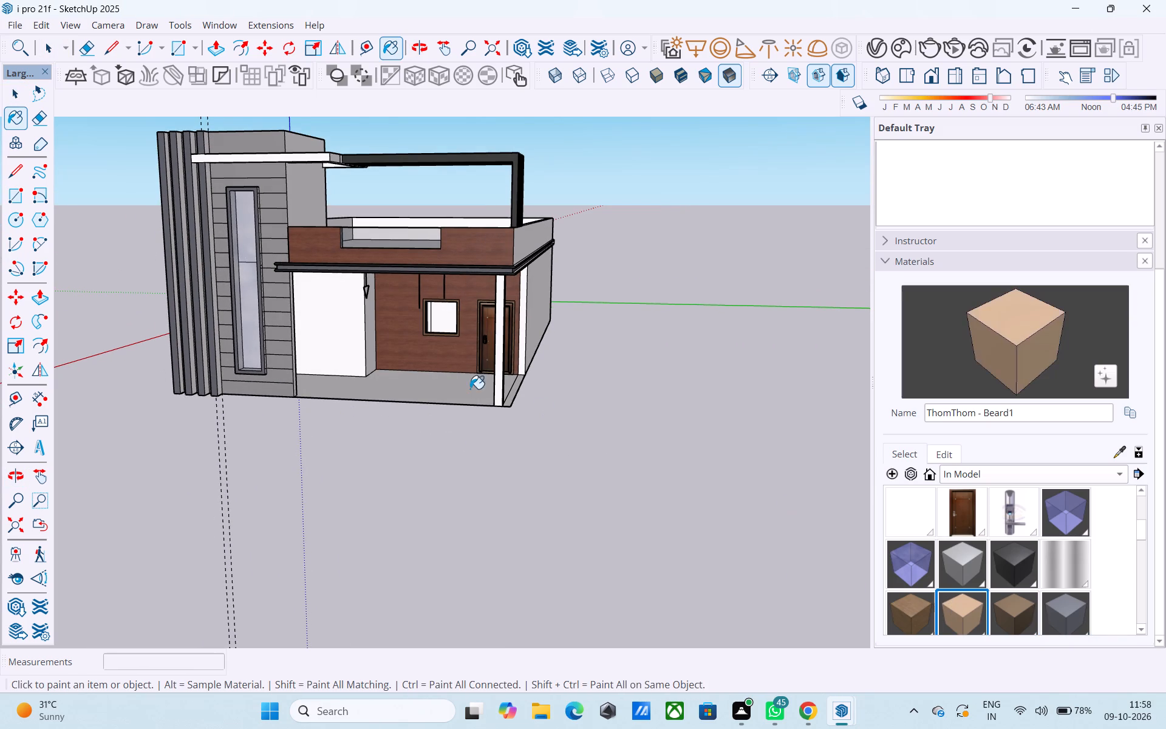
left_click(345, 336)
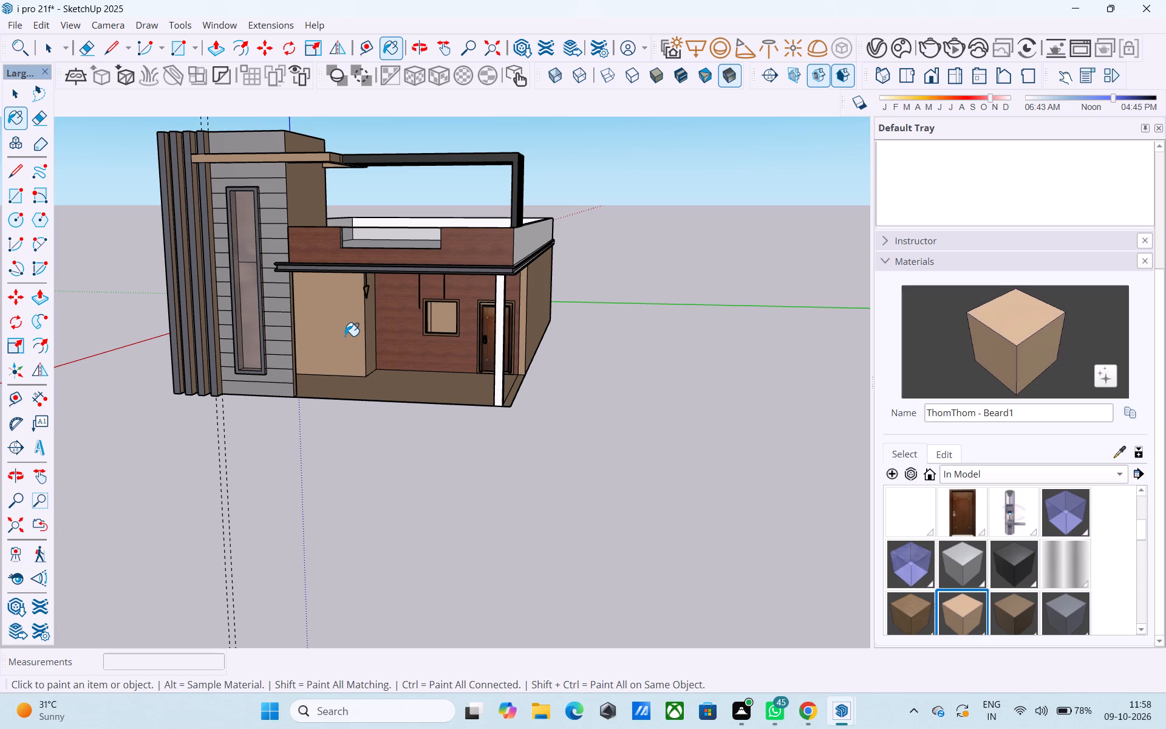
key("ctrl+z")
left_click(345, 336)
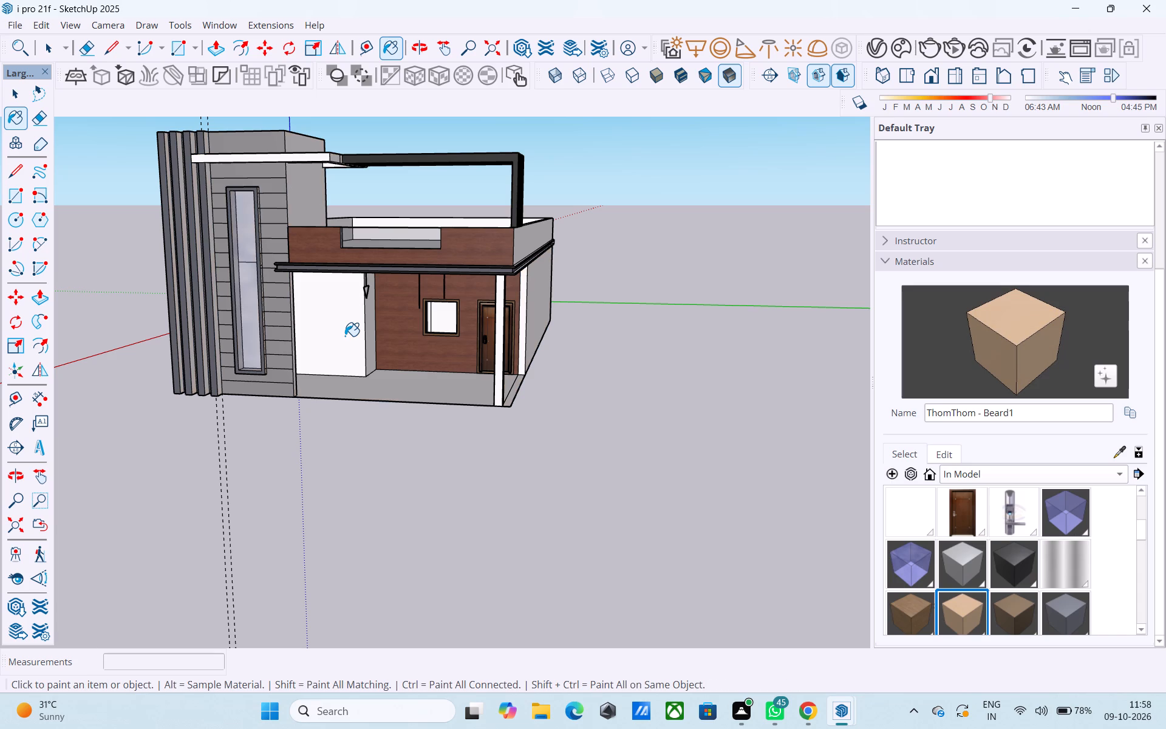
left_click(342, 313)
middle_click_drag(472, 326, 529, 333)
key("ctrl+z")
Open the house wall group and paint both faces of the projecting porch wall and the long outer side wall with ThomThom - Beard1.
key("space")
double_click(370, 335)
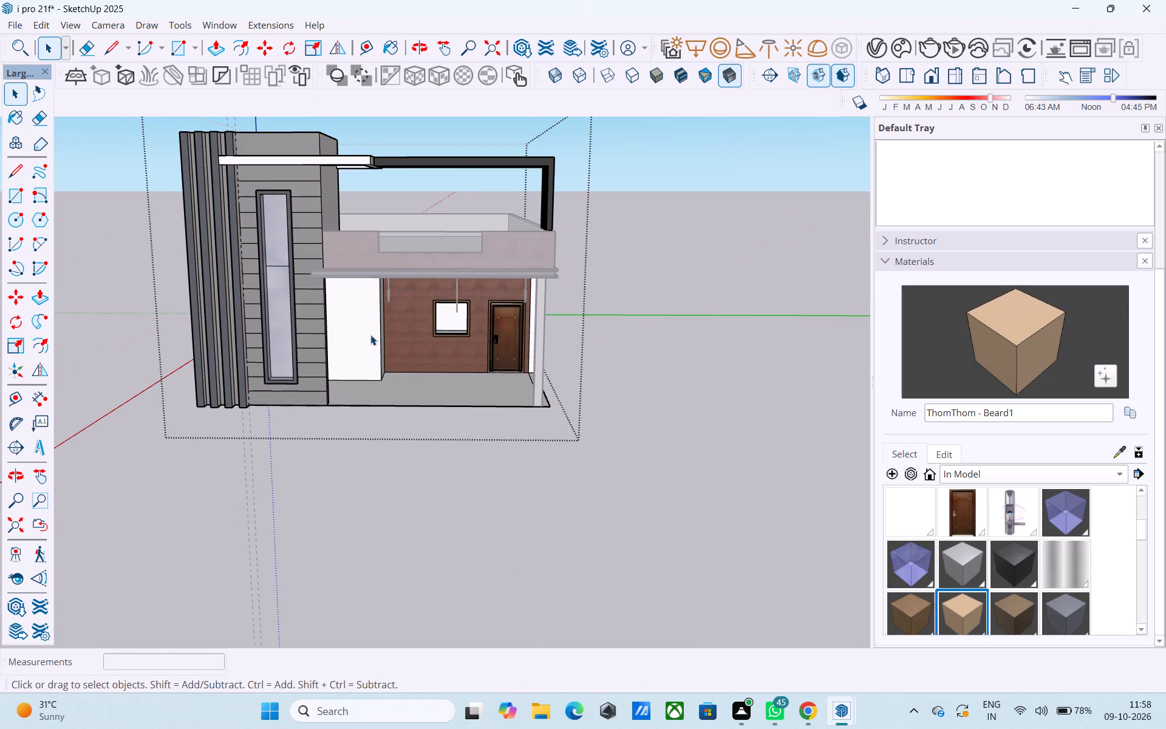
left_click(1018, 354)
middle_click_drag(537, 380, 380, 373)
scroll(359, 344, "up", 5)
left_click(367, 329)
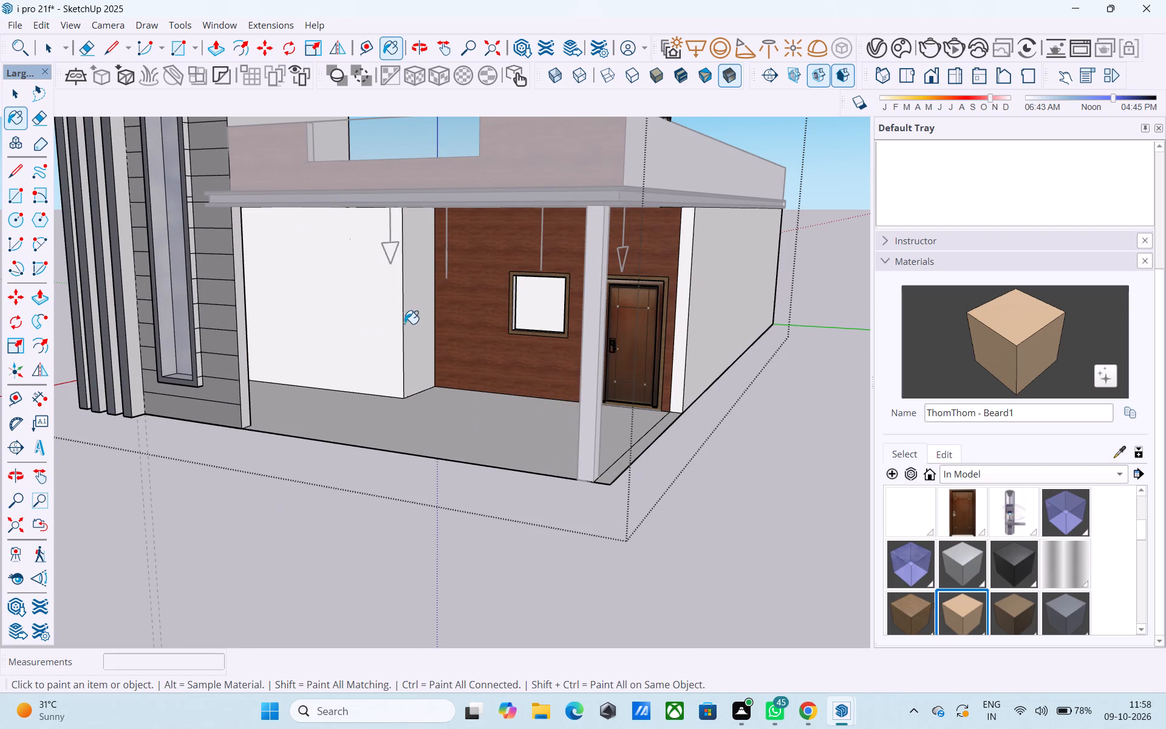
left_click(412, 317)
scroll(389, 342, "down", 7)
left_click(571, 341)
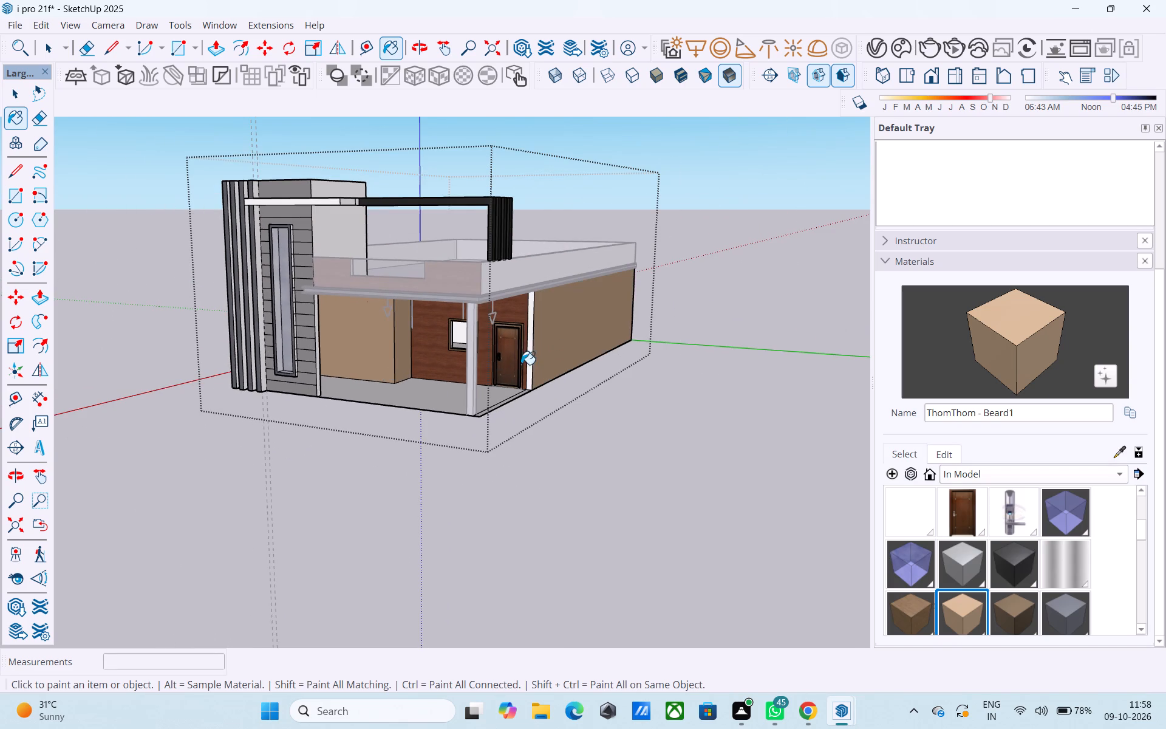
scroll(539, 338, "up", 2)
key("ctrl+z")
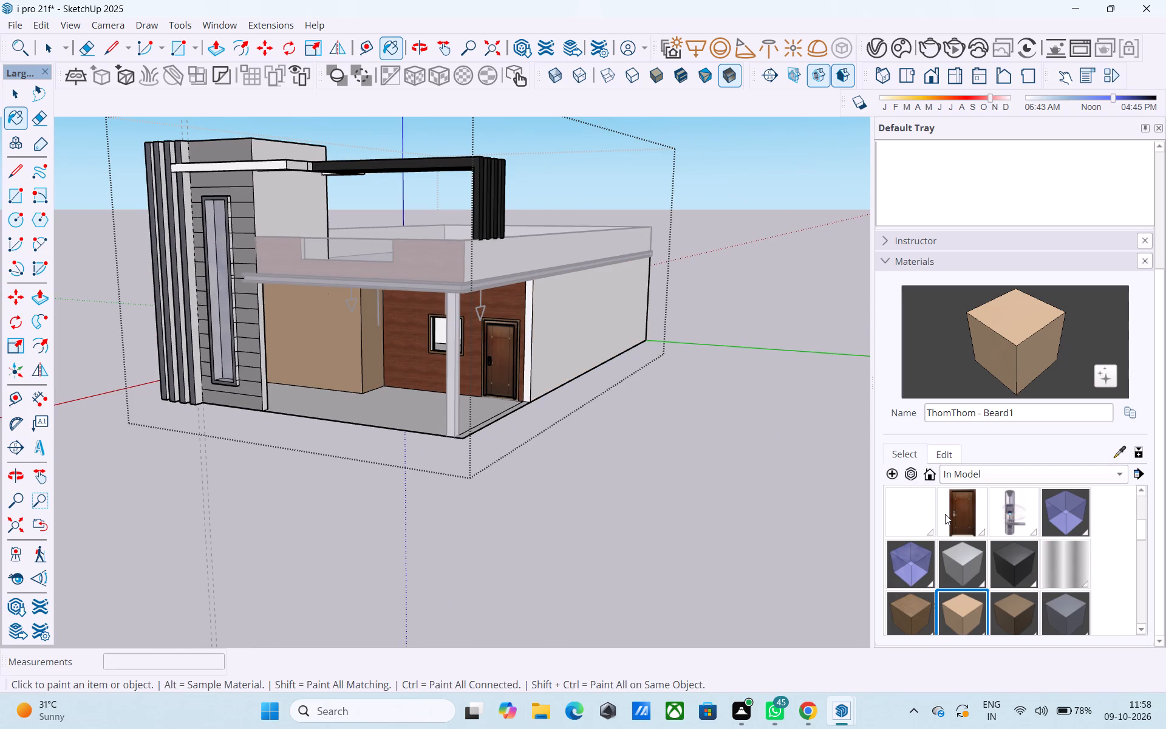
left_click(569, 346)
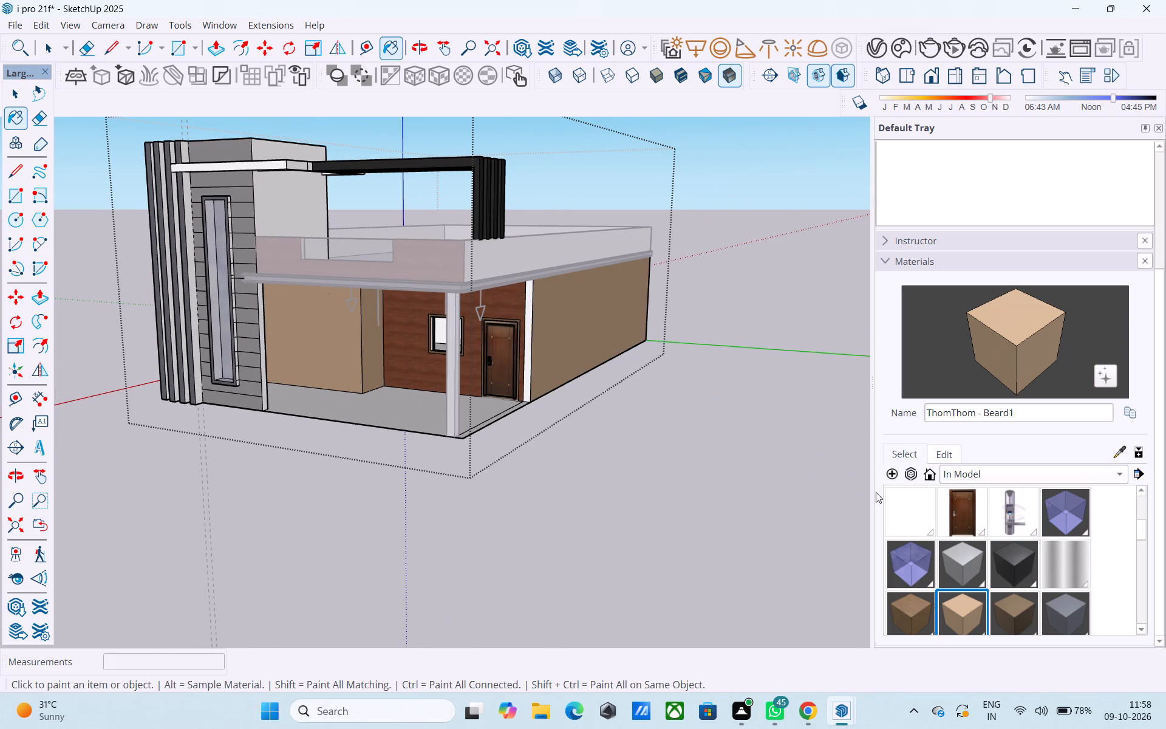
Raise the brightness of the ThomThom - Beard1 material's colour to its maximum.
left_click(950, 457)
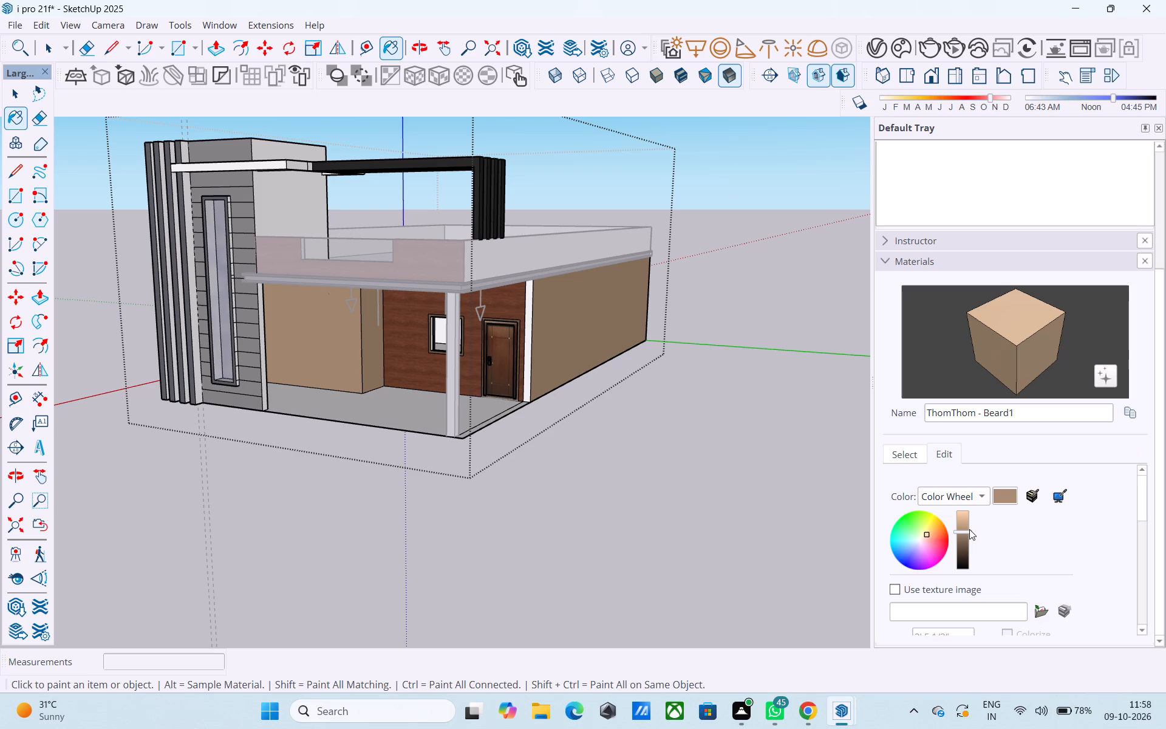
left_click_drag(969, 529, 968, 493)
left_click_drag(964, 529, 964, 513)
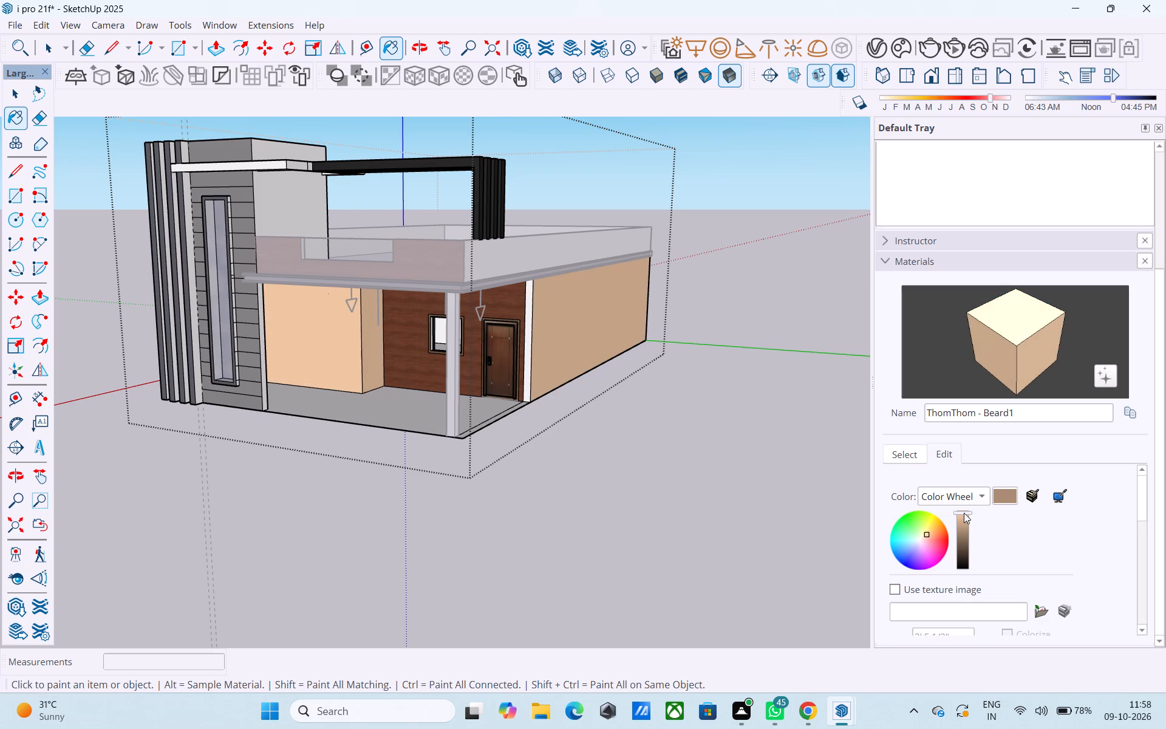
left_click_drag(964, 513, 964, 511)
Desaturate the ThomThom - Beard1 colour to a pale pinkish off-white and close the house wall group.
scroll(930, 536, "up", 4)
scroll(926, 546, "down", 4)
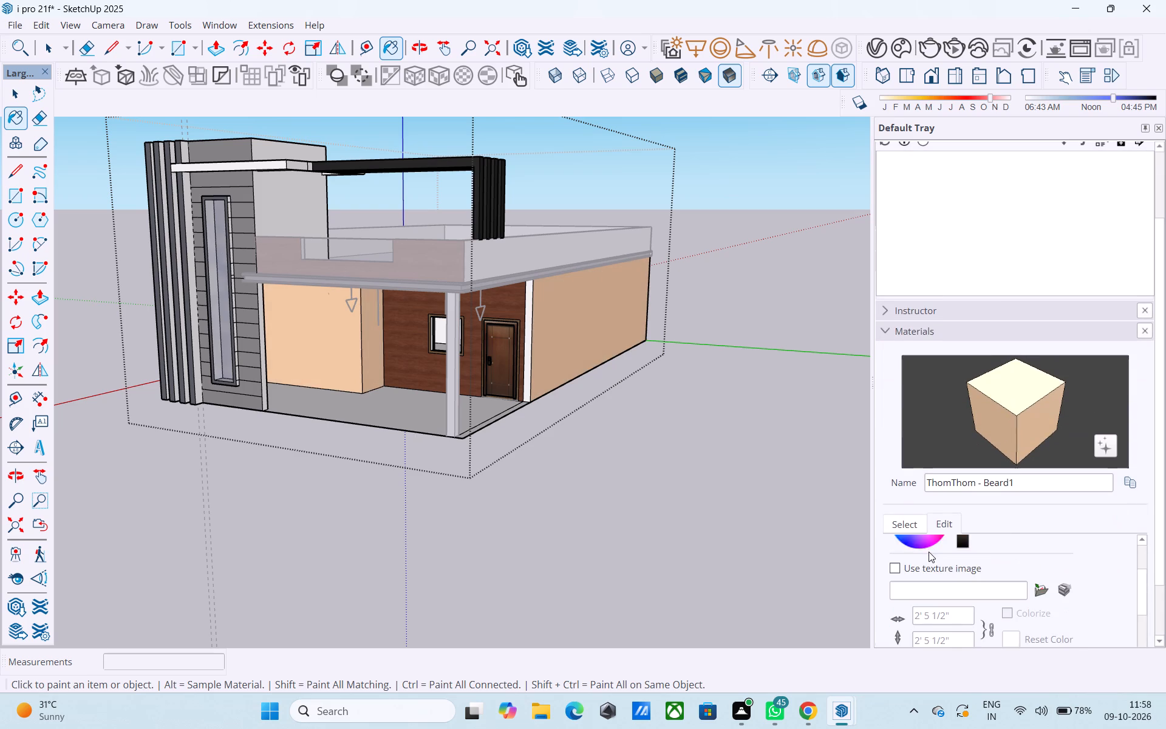
scroll(929, 552, "up", 1)
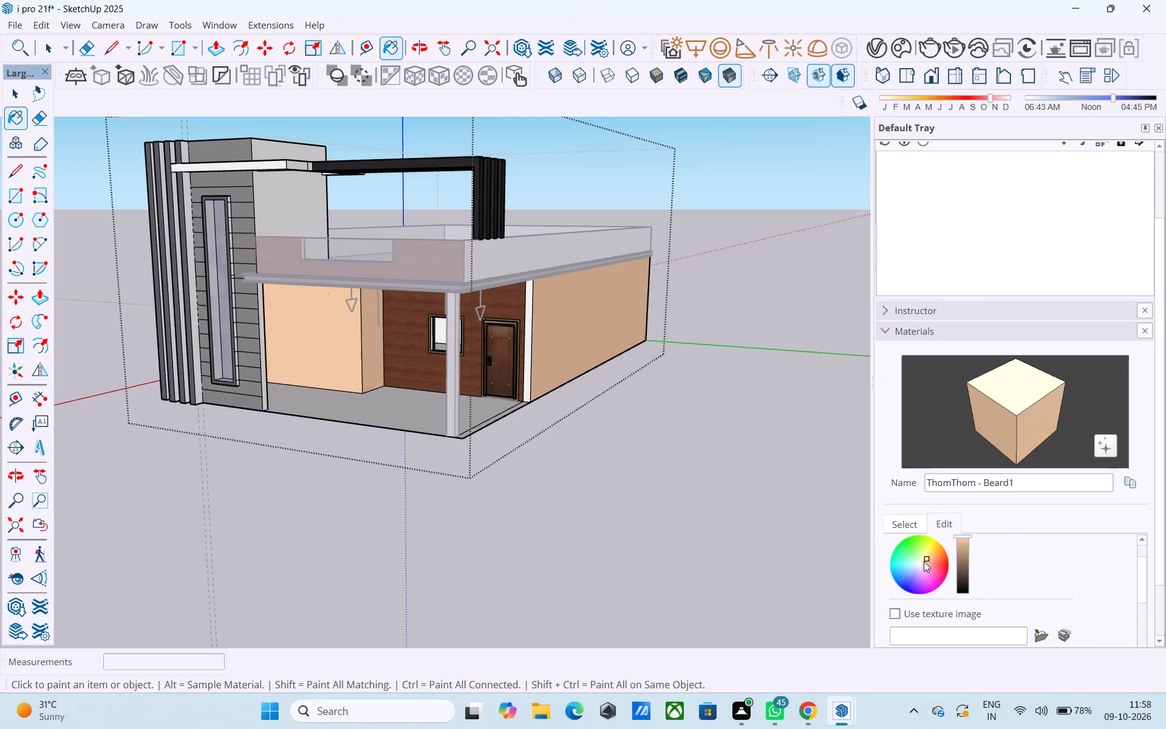
left_click(924, 561)
scroll(818, 517, "down", 2)
scroll(922, 563, "up", 3)
scroll(921, 555, "down", 4)
scroll(922, 561, "up", 1)
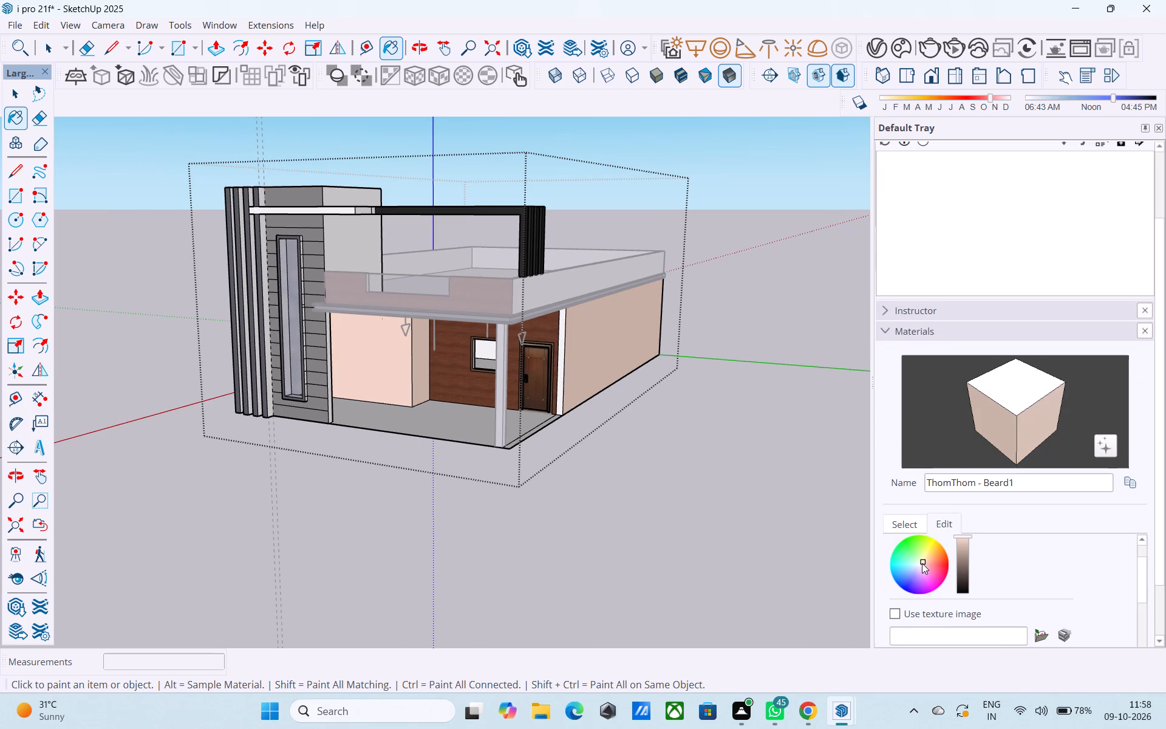
left_click(921, 563)
key("space")
left_click(755, 484)
middle_click_drag(553, 456, 757, 397)
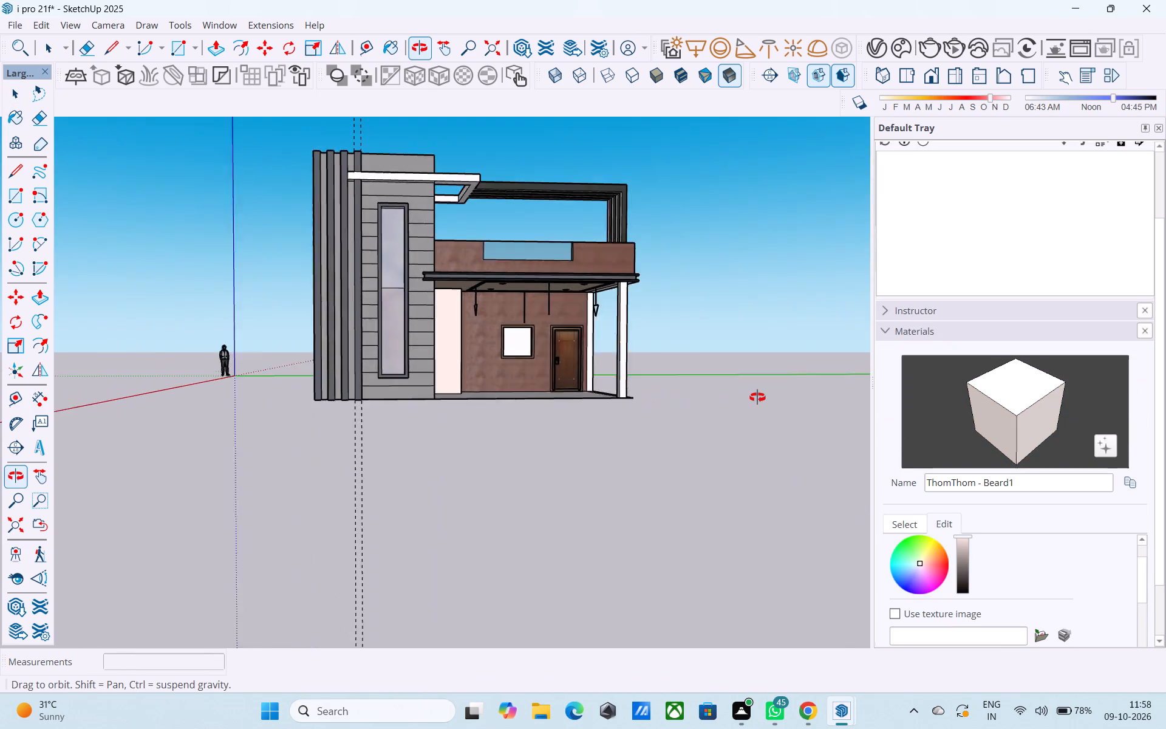
Open the house wall group and draw a rectangle about 3 1/16" by 6" midway along the underside of the porch window's head.
middle_click_drag(757, 397, 667, 391)
scroll(507, 352, "up", 9)
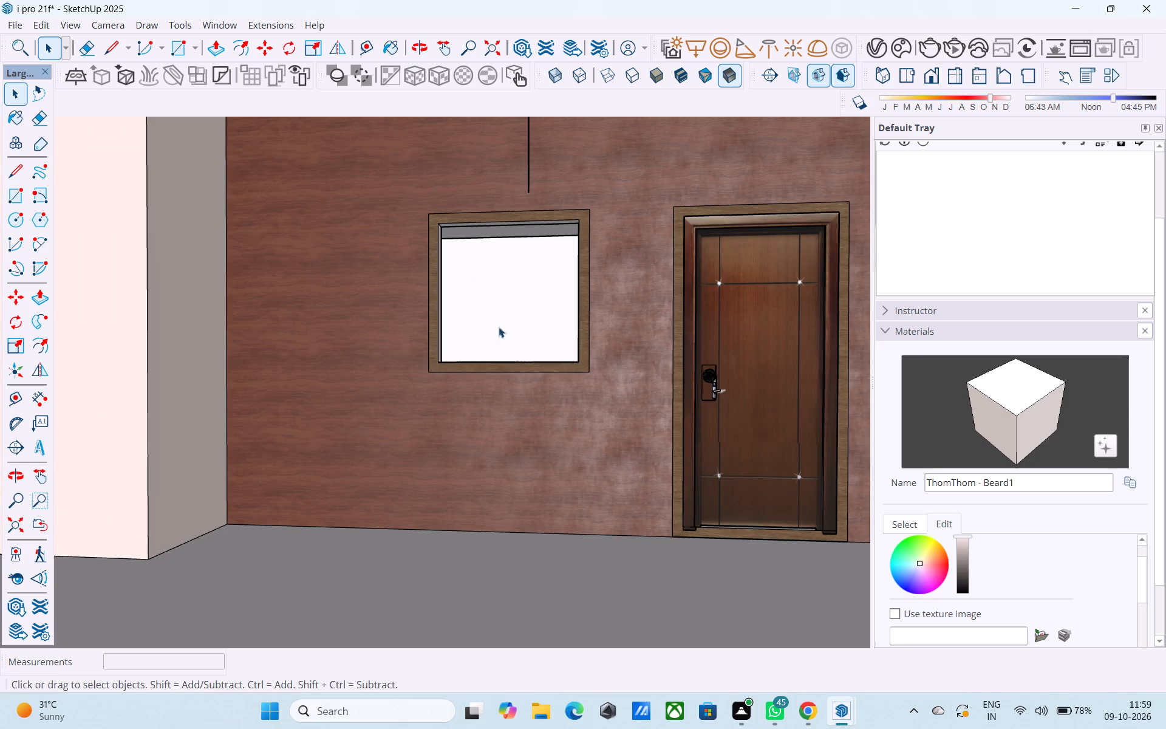
left_click(496, 301)
scroll(500, 303, "down", 8)
double_click(499, 332)
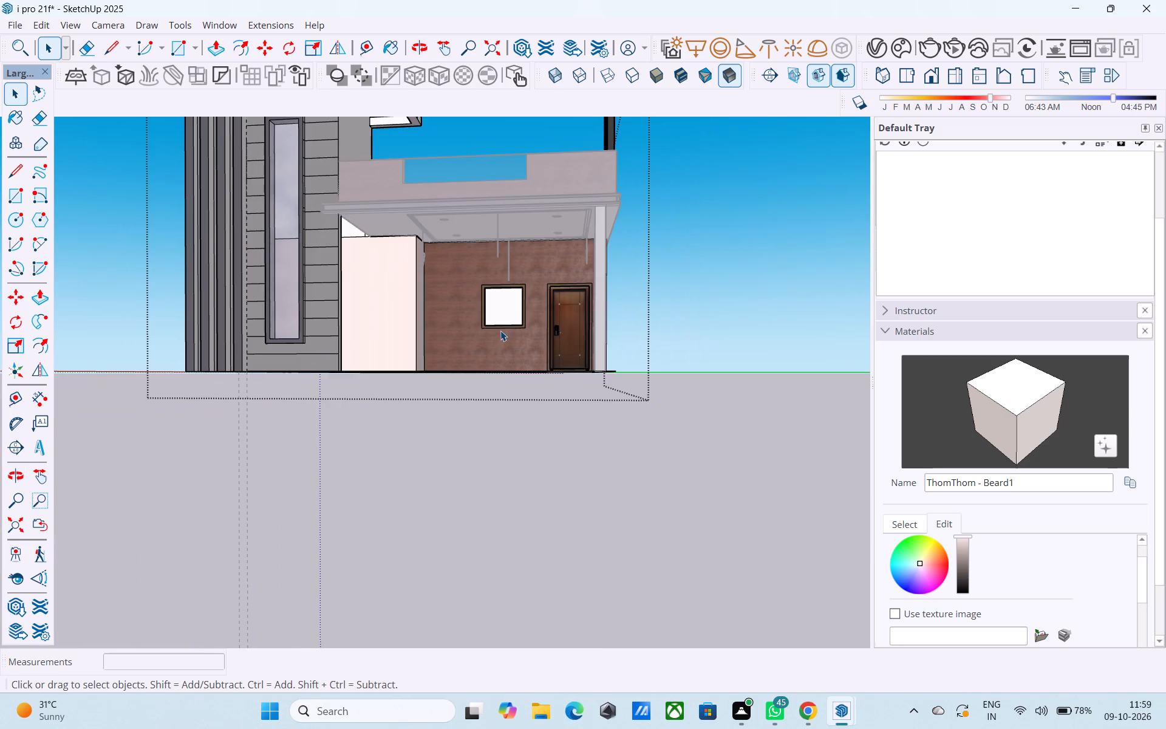
middle_click_drag(500, 330, 502, 360)
middle_click_drag(489, 355, 497, 375)
scroll(494, 351, "up", 5)
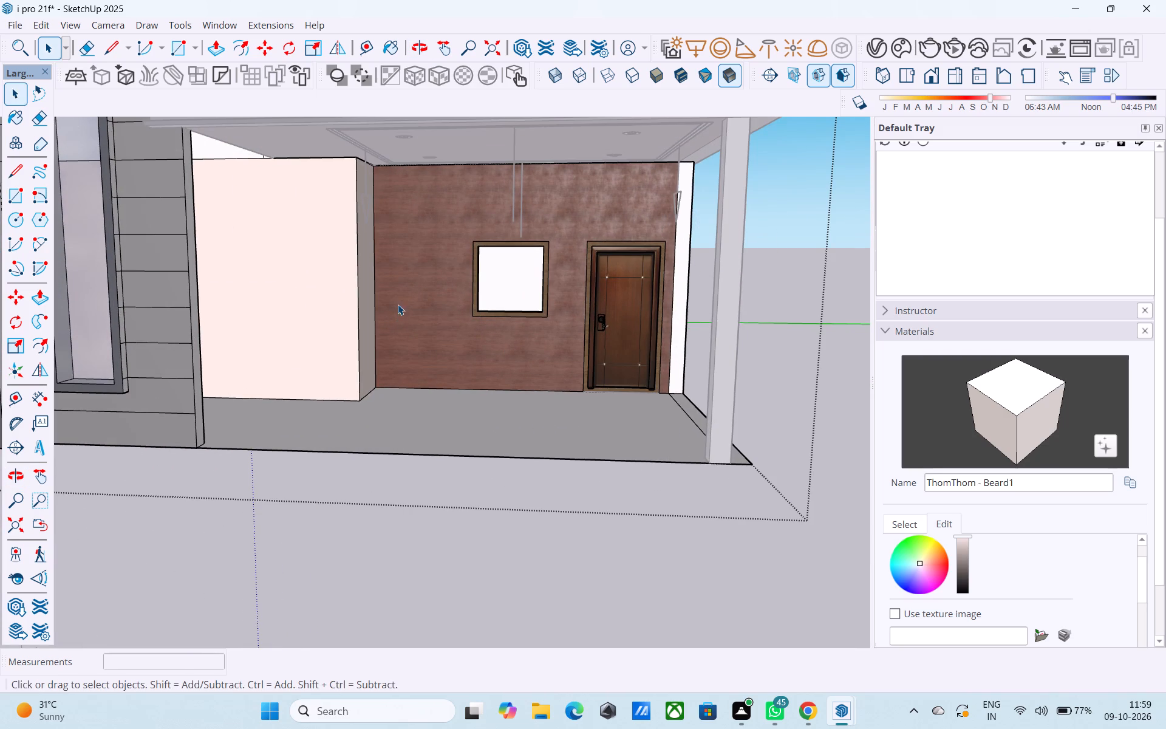
middle_click_drag(486, 292, 422, 291)
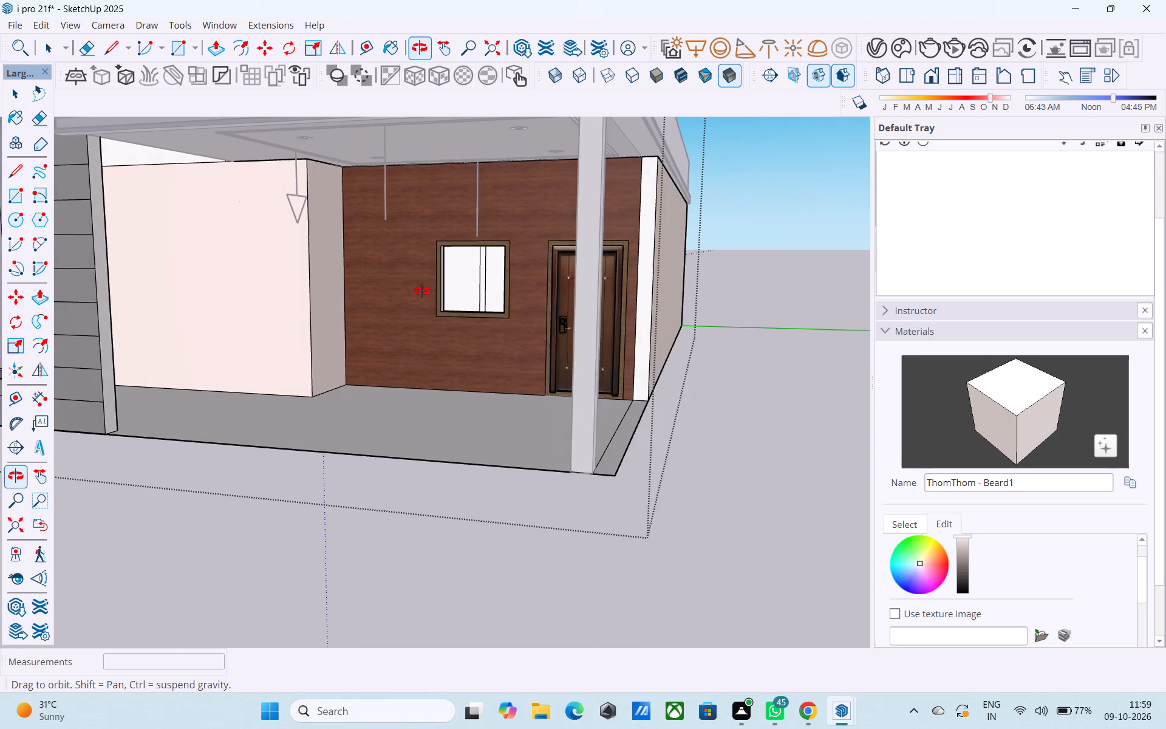
middle_click_drag(422, 291, 444, 292)
middle_click_drag(496, 241, 512, 187)
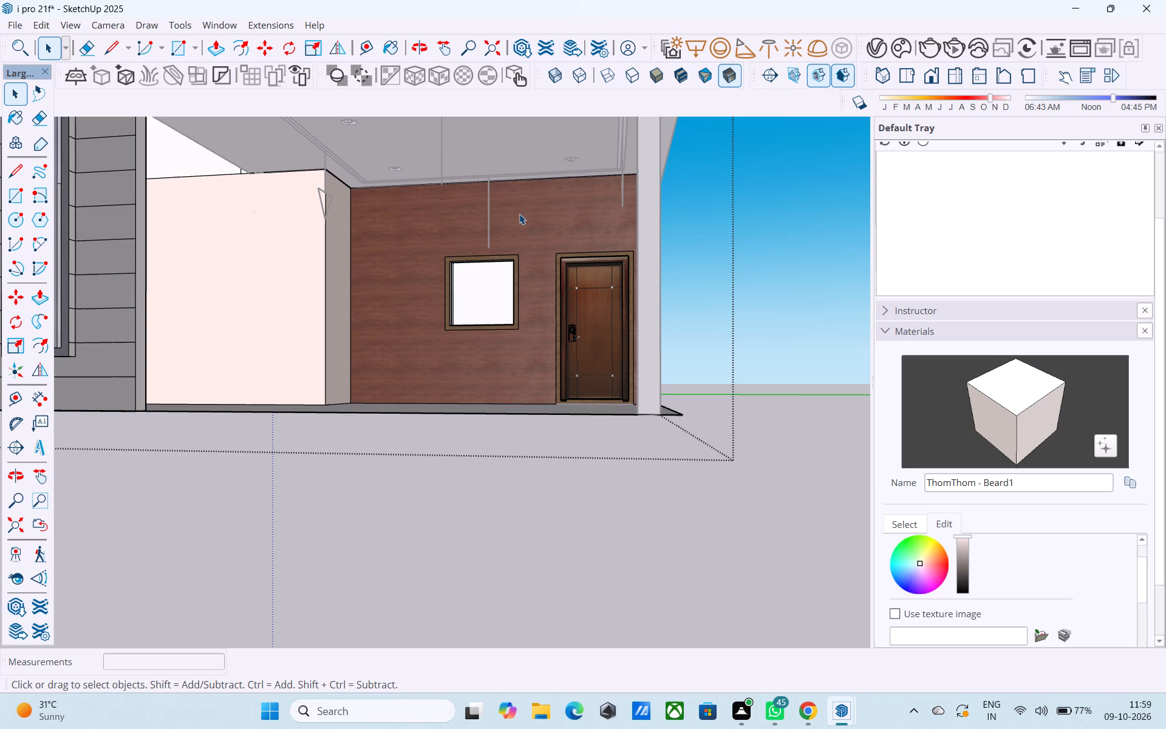
middle_click_drag(460, 384, 525, 311)
scroll(529, 247, "up", 4)
middle_click_drag(552, 197, 534, 240)
scroll(534, 238, "up", 3)
scroll(530, 245, "down", 1)
scroll(531, 245, "up", 5)
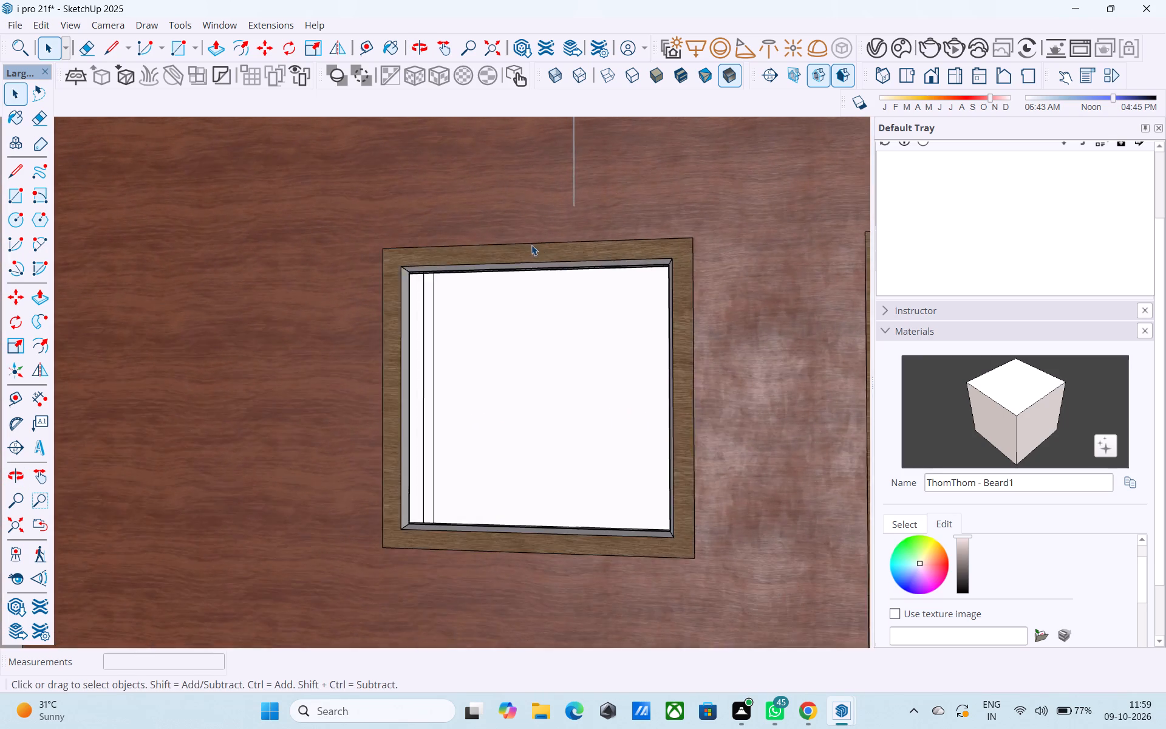
scroll(531, 245, "up", 3)
middle_click(524, 283)
middle_click(530, 270, "shift")
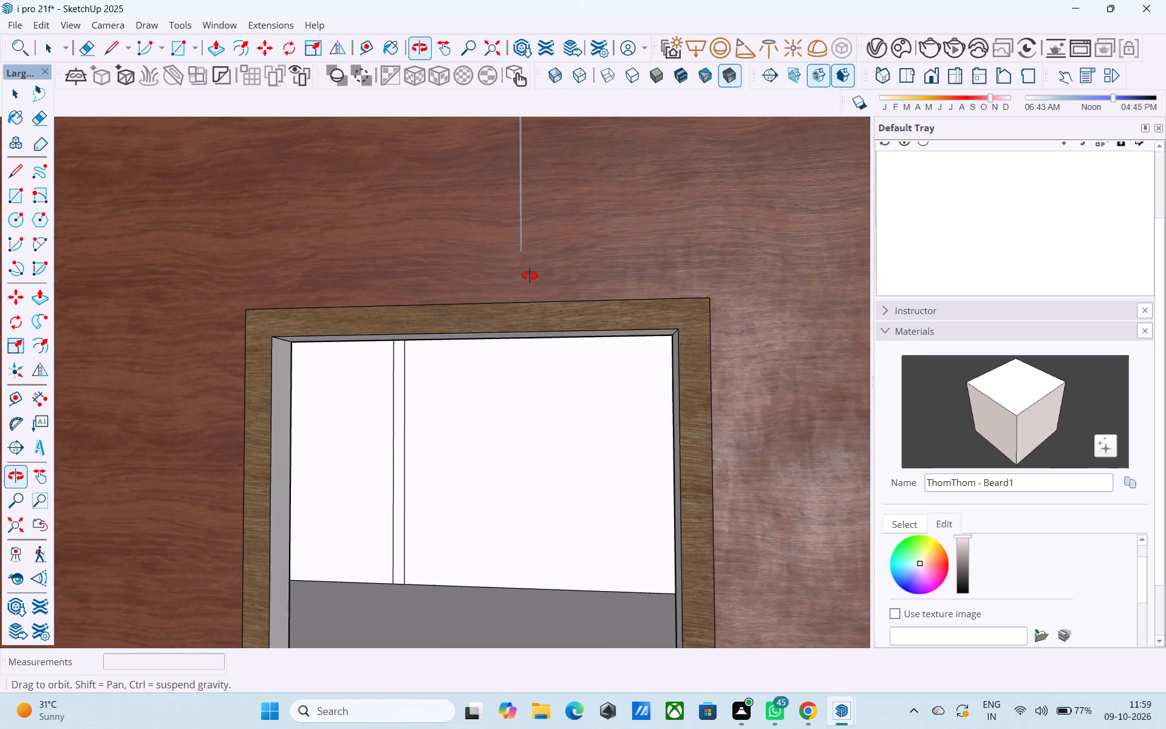
middle_click_drag(522, 287, 551, 174)
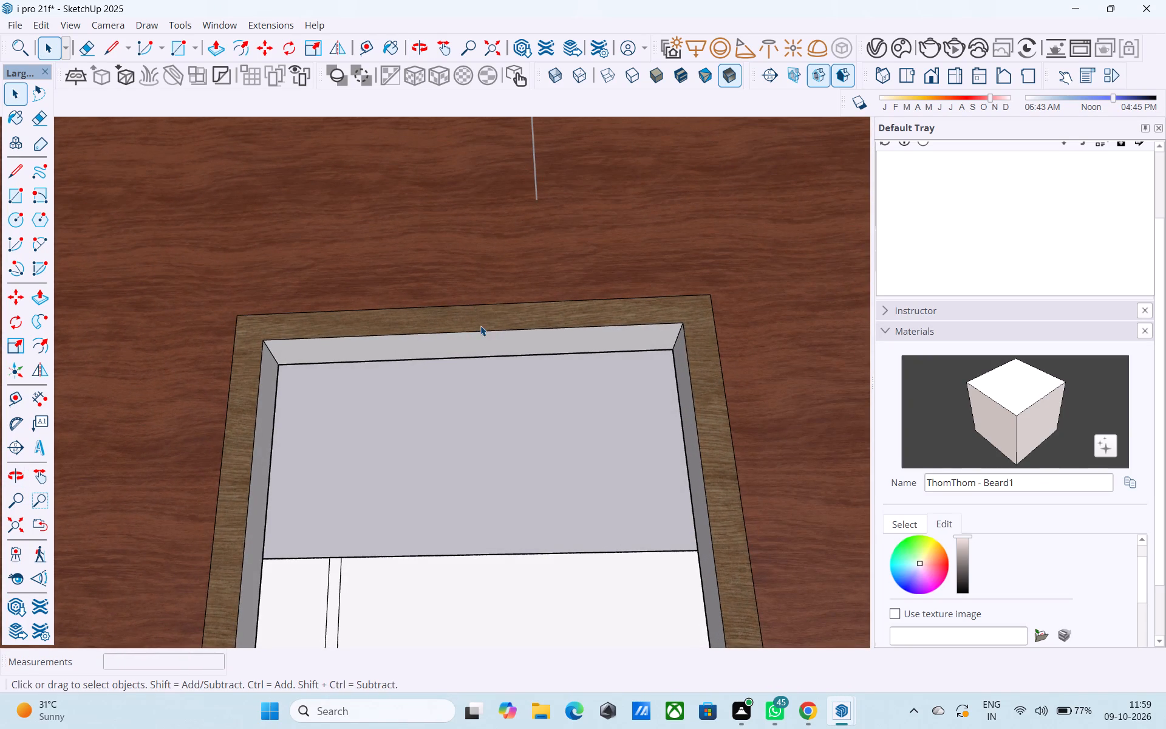
key("r")
middle_click_drag(479, 351, 482, 325)
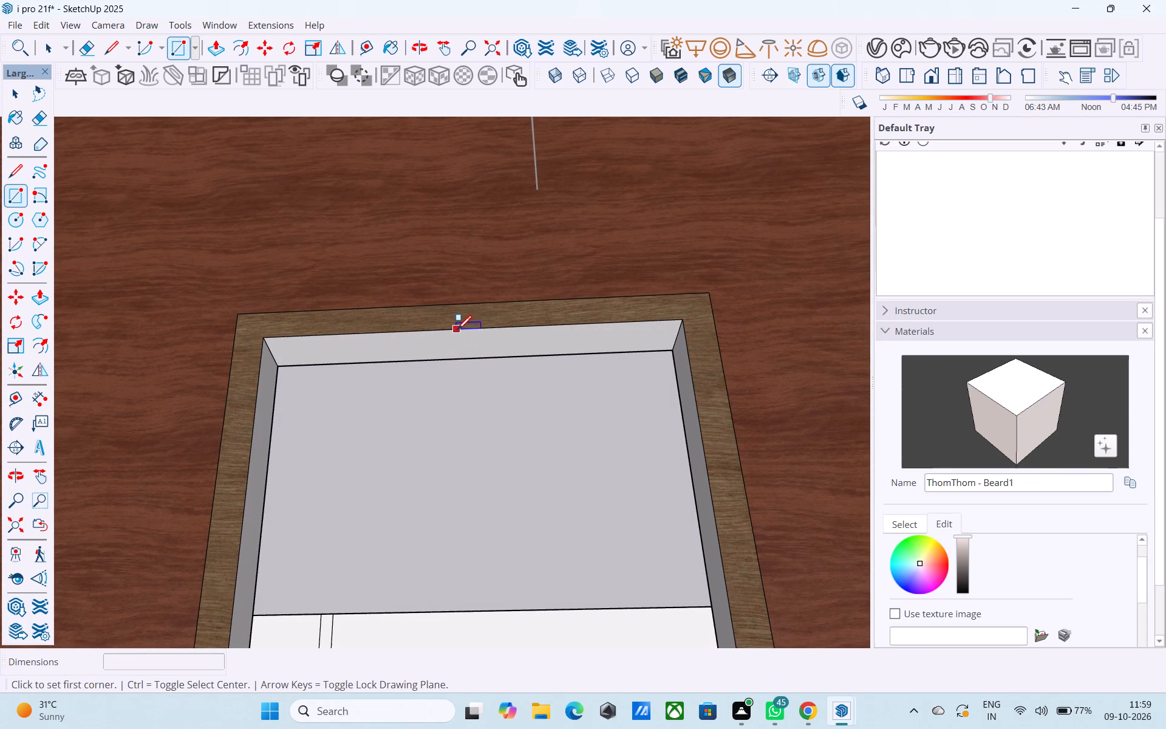
left_click(457, 331)
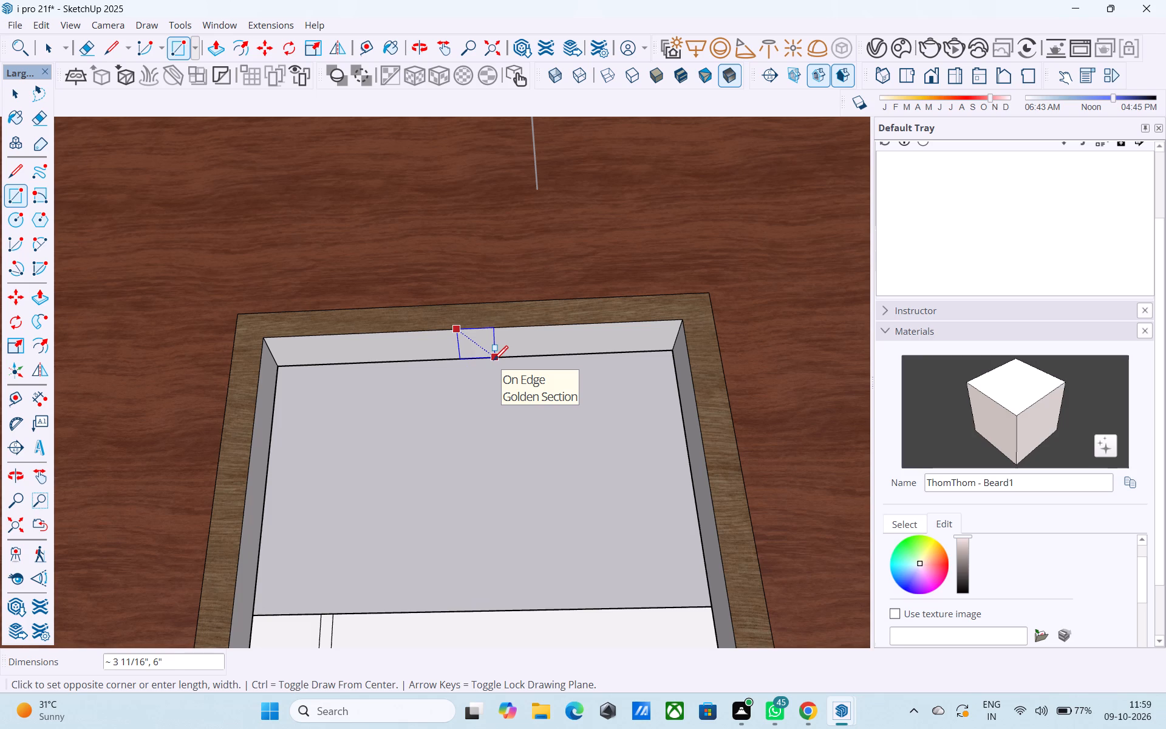
left_click(489, 360)
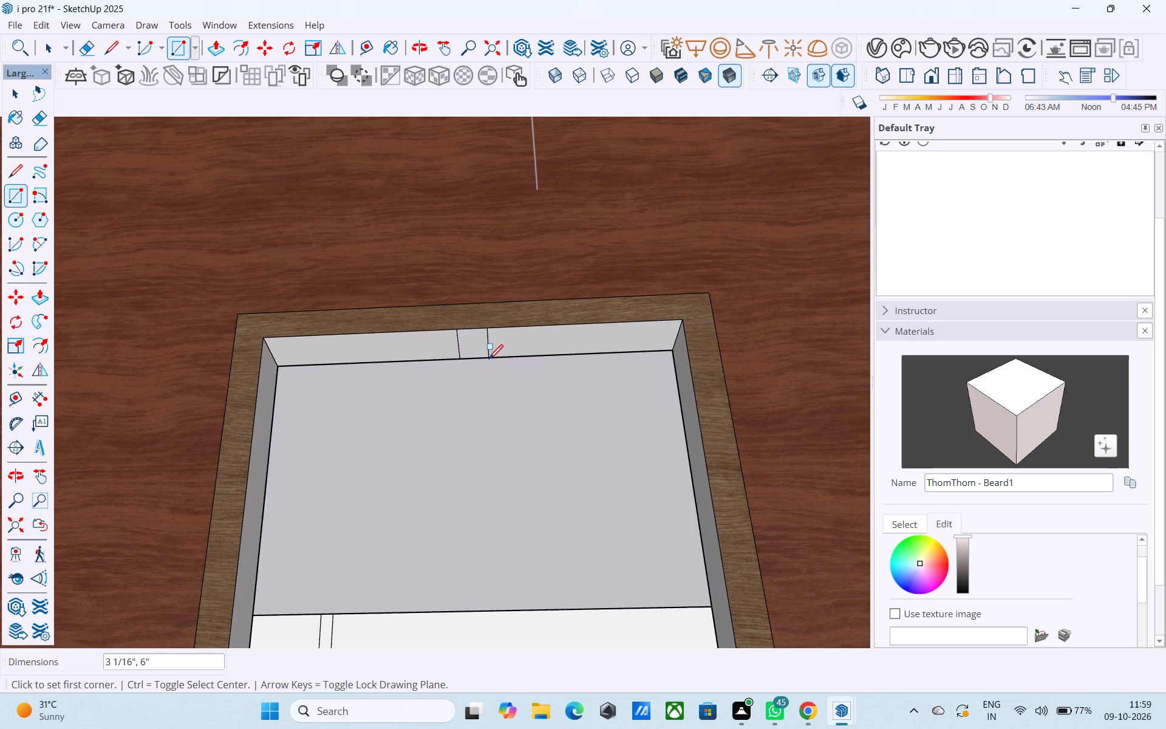
Push/Pull the small rectangle 3' 6" down to the sill to form a central mullion in the porch window.
key("space")
left_click(479, 354)
left_click(479, 351)
key("p")
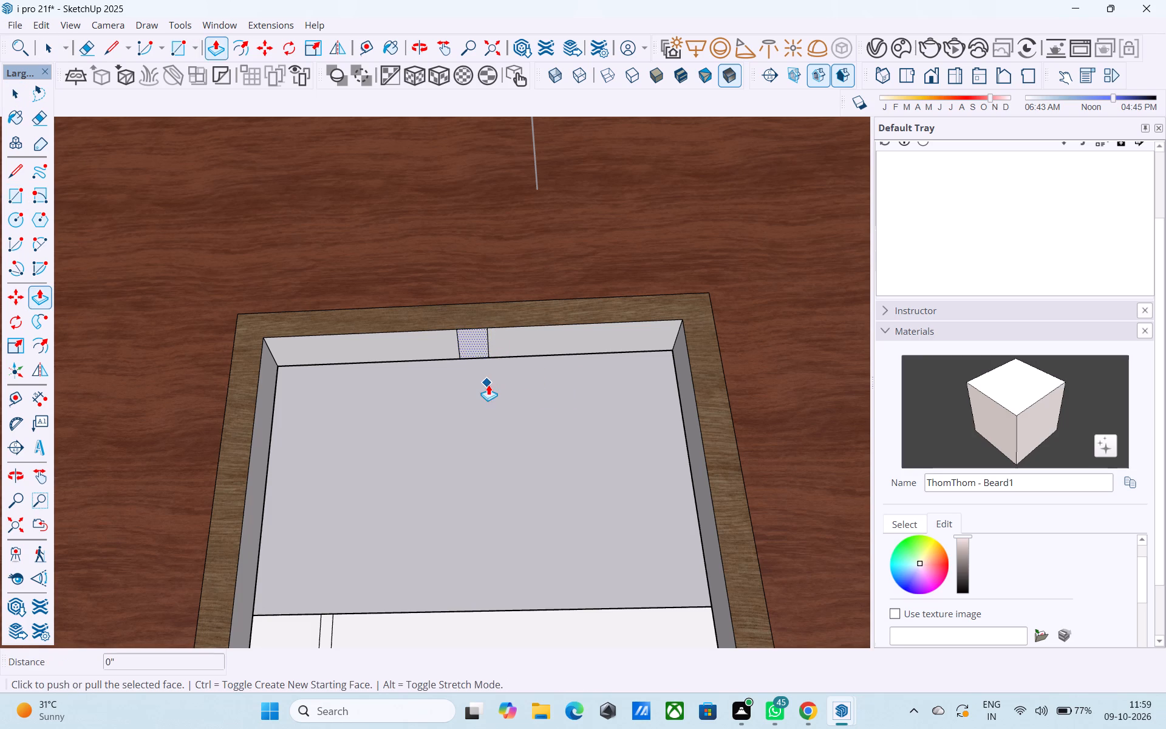
scroll(489, 386, "down", 3)
key("space")
key("space")
key("p")
left_click(480, 361)
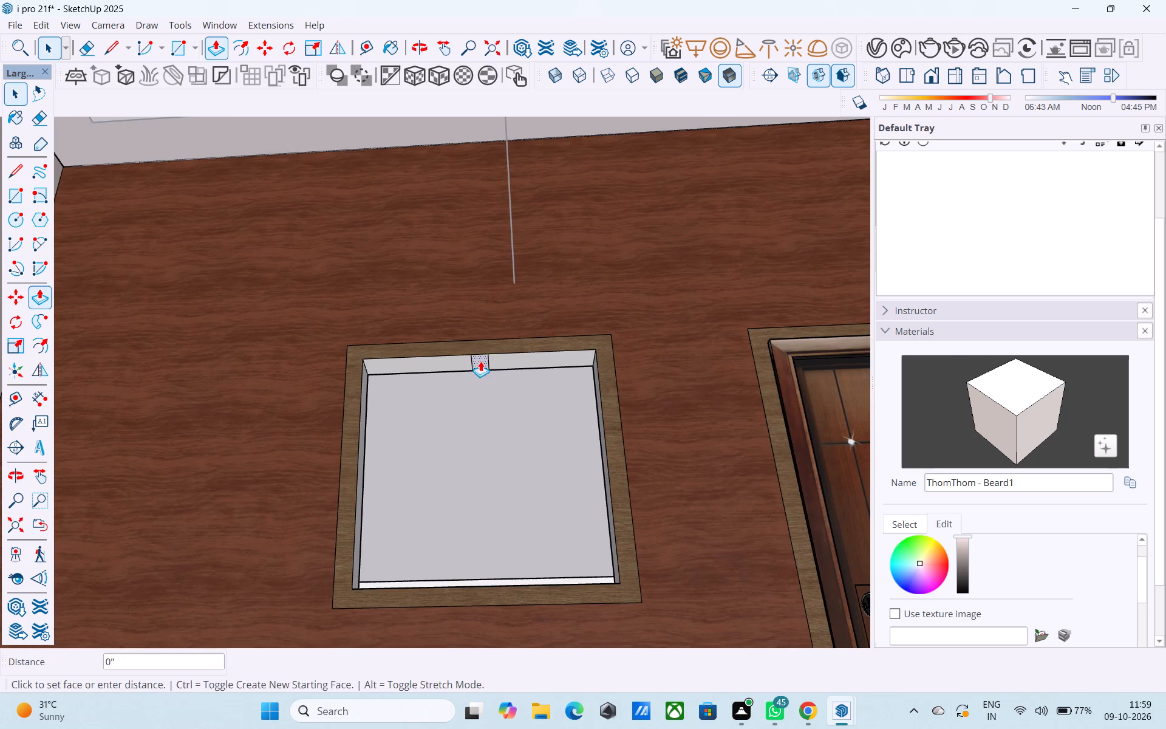
scroll(486, 388, "down", 4)
middle_click_drag(486, 388, 471, 439)
scroll(471, 439, "up", 12)
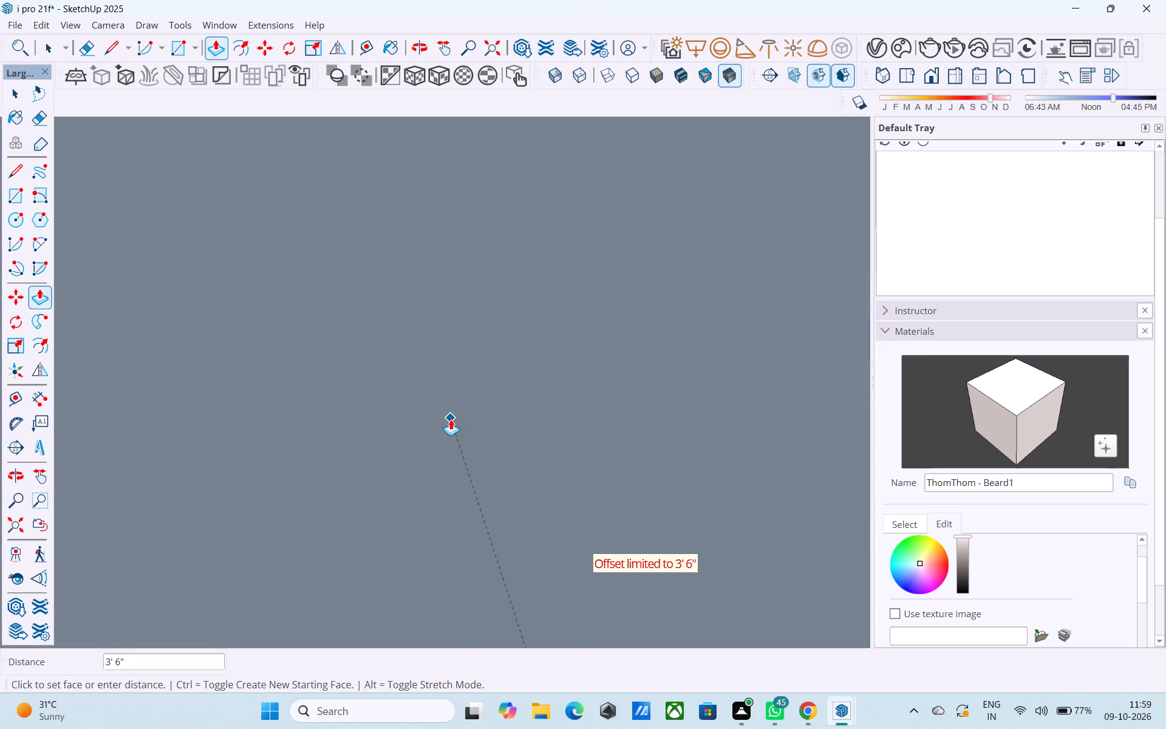
scroll(451, 419, "up", 20)
scroll(451, 419, "up", 11)
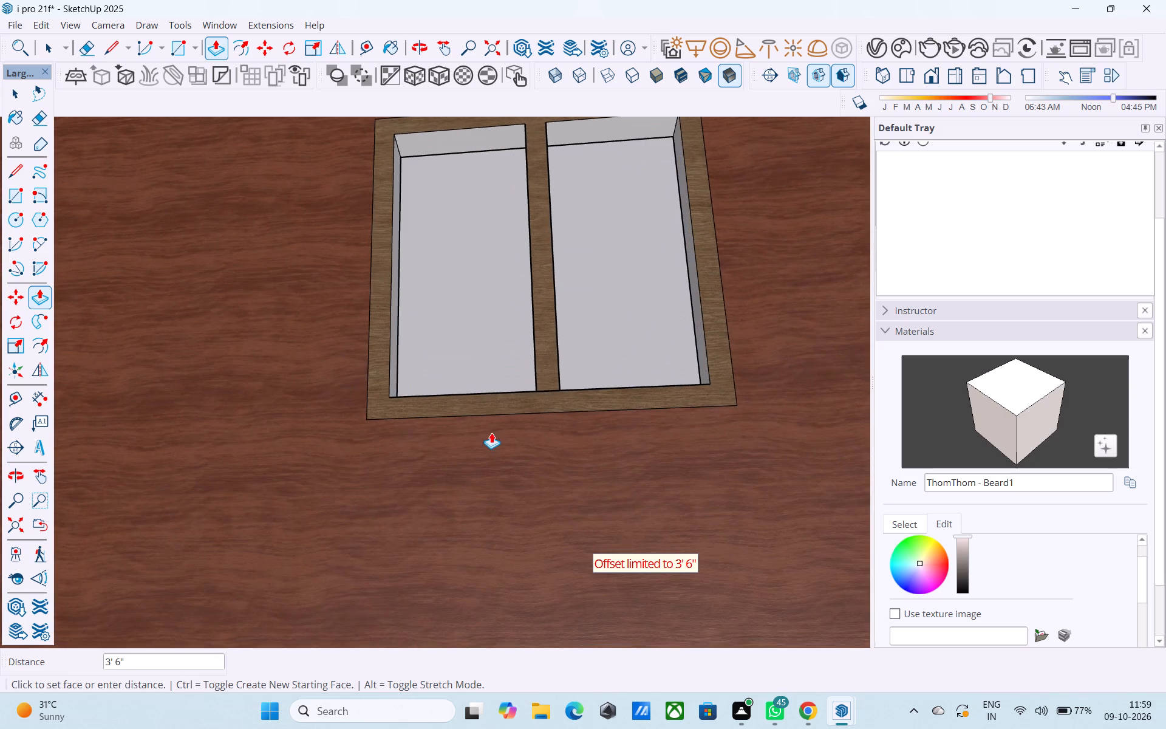
middle_click_drag(493, 433, 476, 637)
scroll(480, 556, "up", 1)
middle_click_drag(570, 396, 562, 449)
left_click(605, 388)
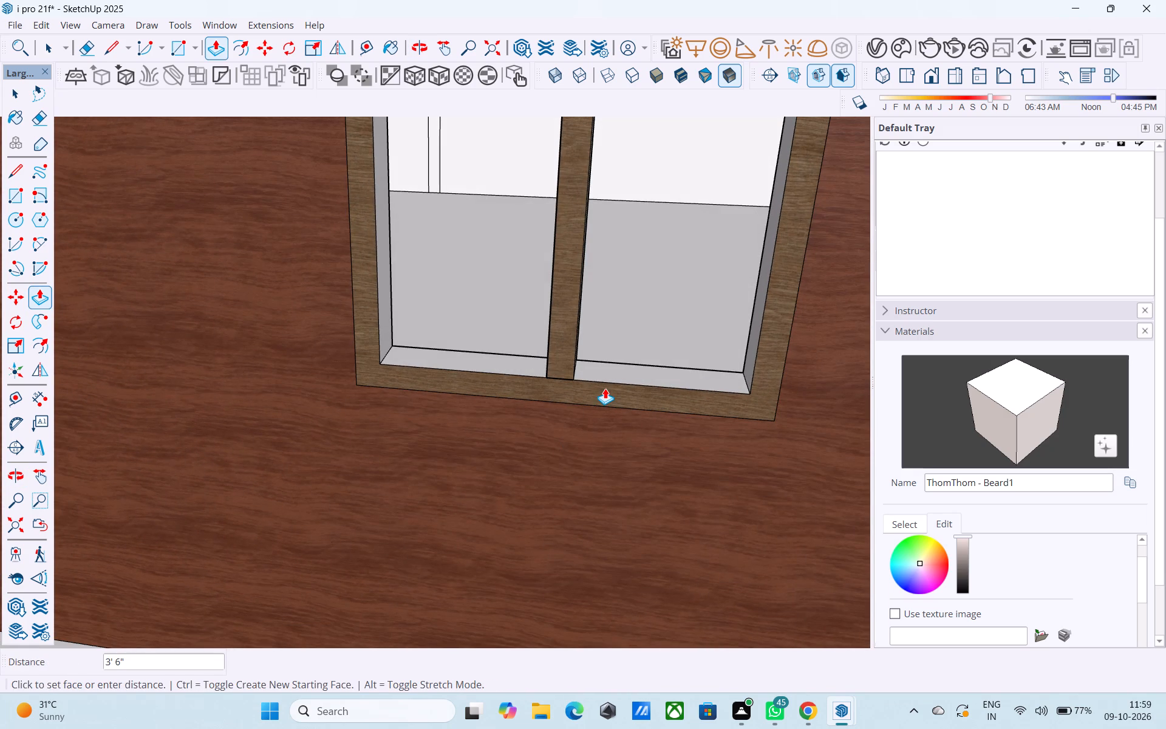
key("space")
Erase the stray vertical lines on the interior wall behind the porch window.
middle_click_drag(562, 374, 595, 289)
scroll(592, 310, "up", 1)
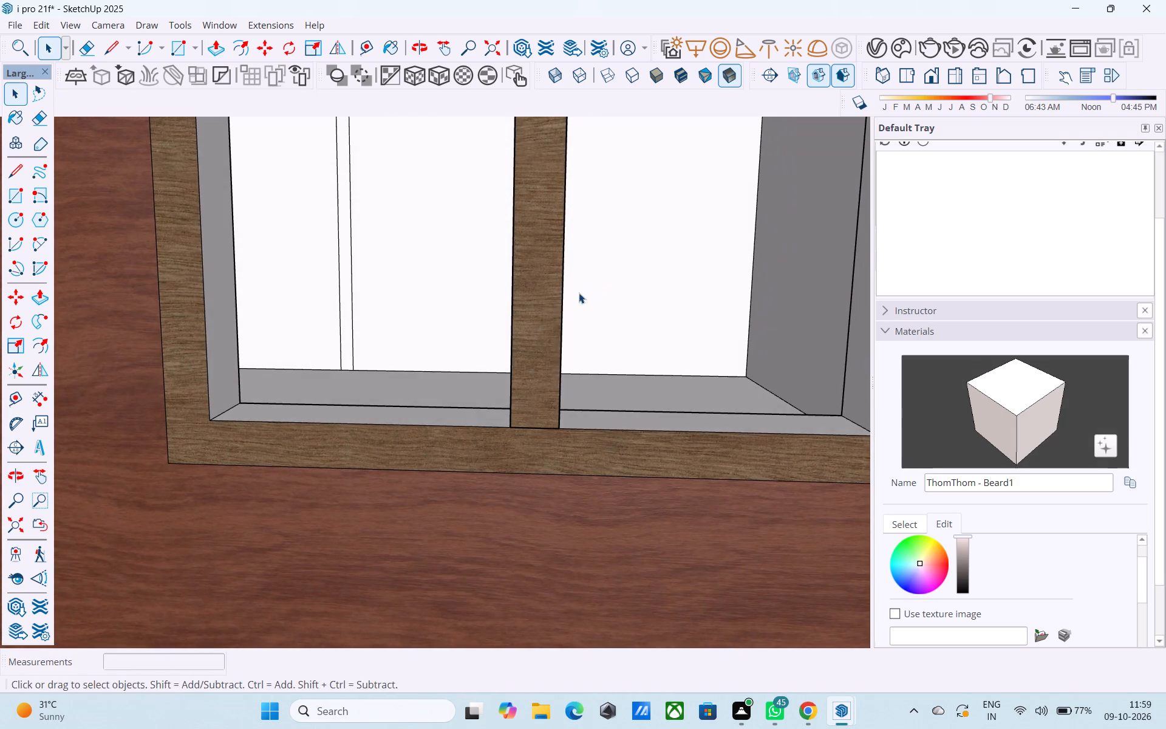
middle_click_drag(547, 303, 506, 358)
triple_click(457, 339)
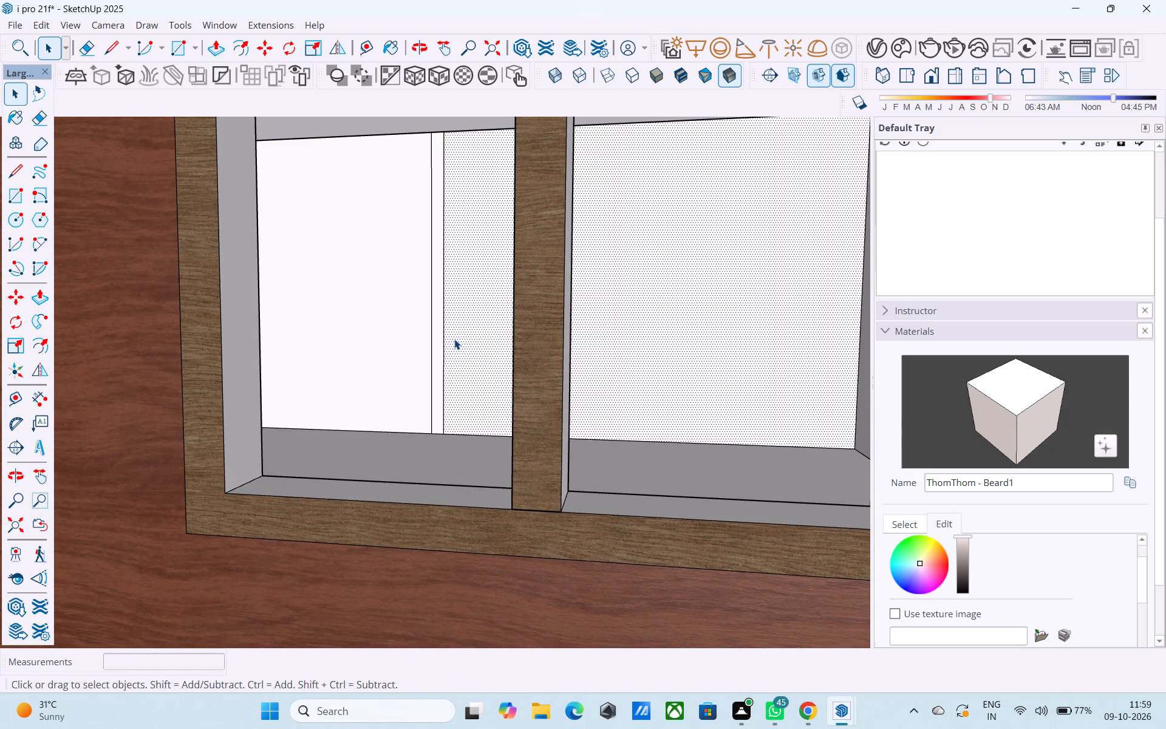
left_click(440, 341)
key("e")
left_click_drag(446, 341, 432, 338)
scroll(432, 341, "down", 4)
middle_click_drag(447, 356, 355, 354)
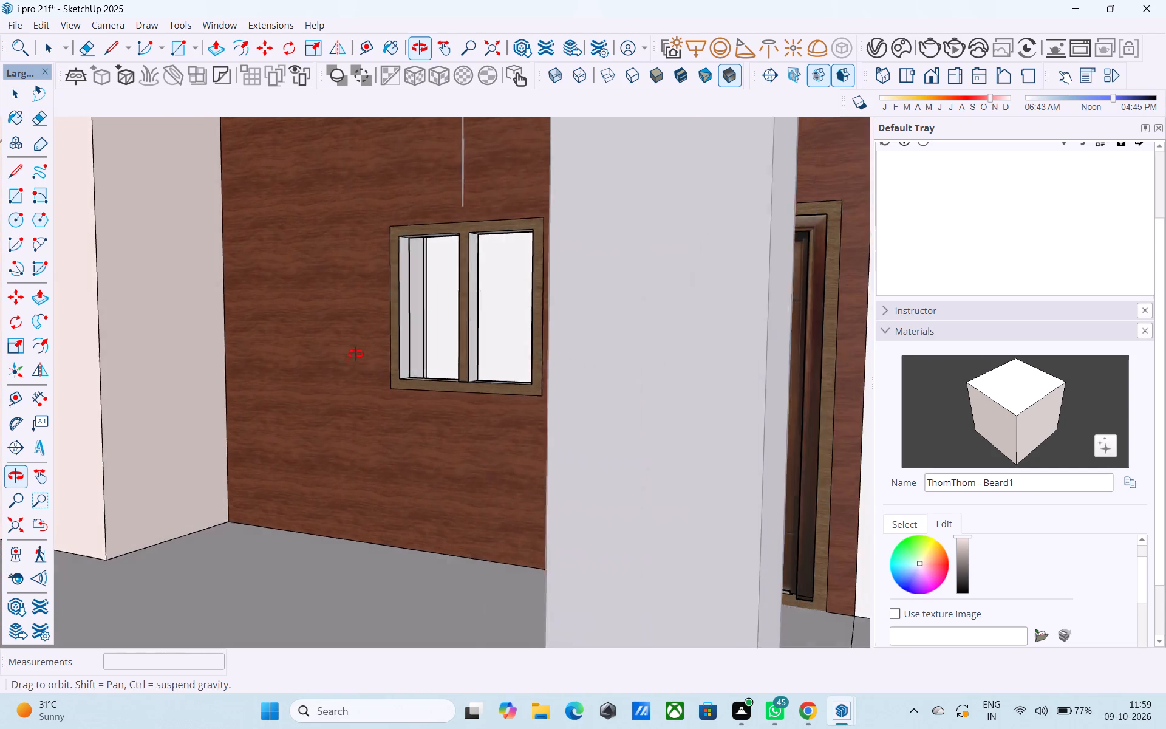
middle_click_drag(355, 354, 425, 358)
key("space")
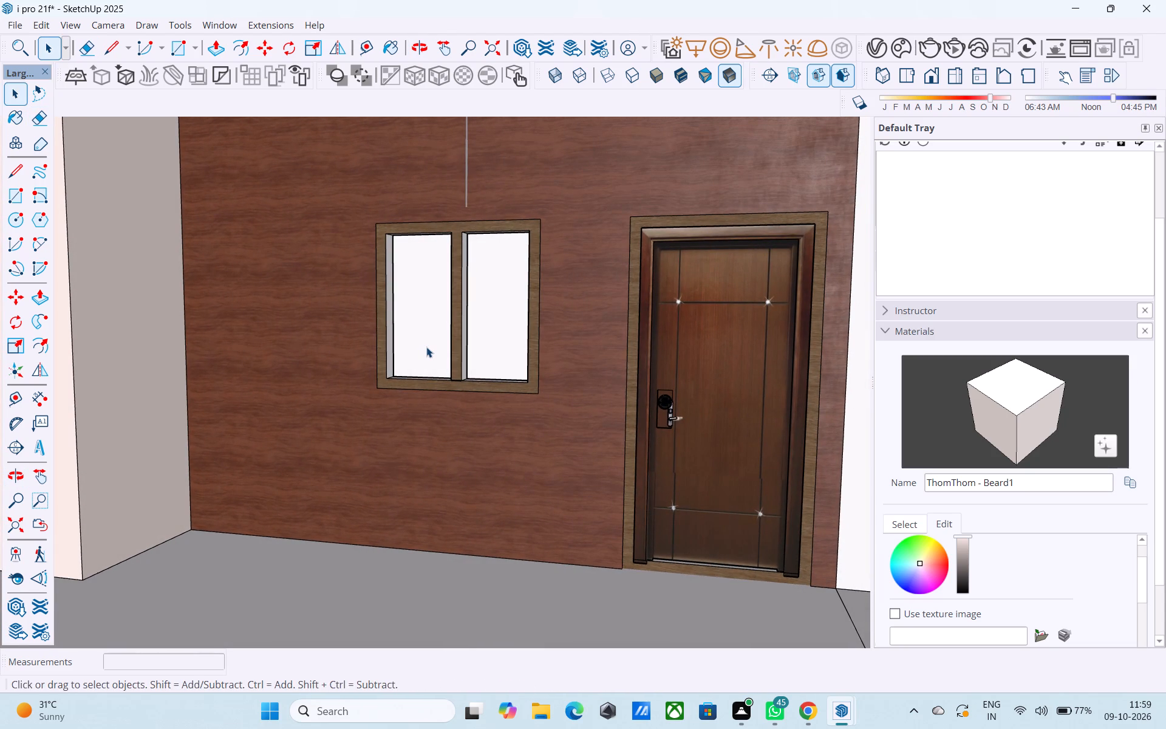
Draw pane rectangles filling both window openings, 3' 6" high and about 1' 7 3/4" and 1' 7 3/16" wide.
middle_click_drag(426, 347, 443, 343, "shift")
key("r")
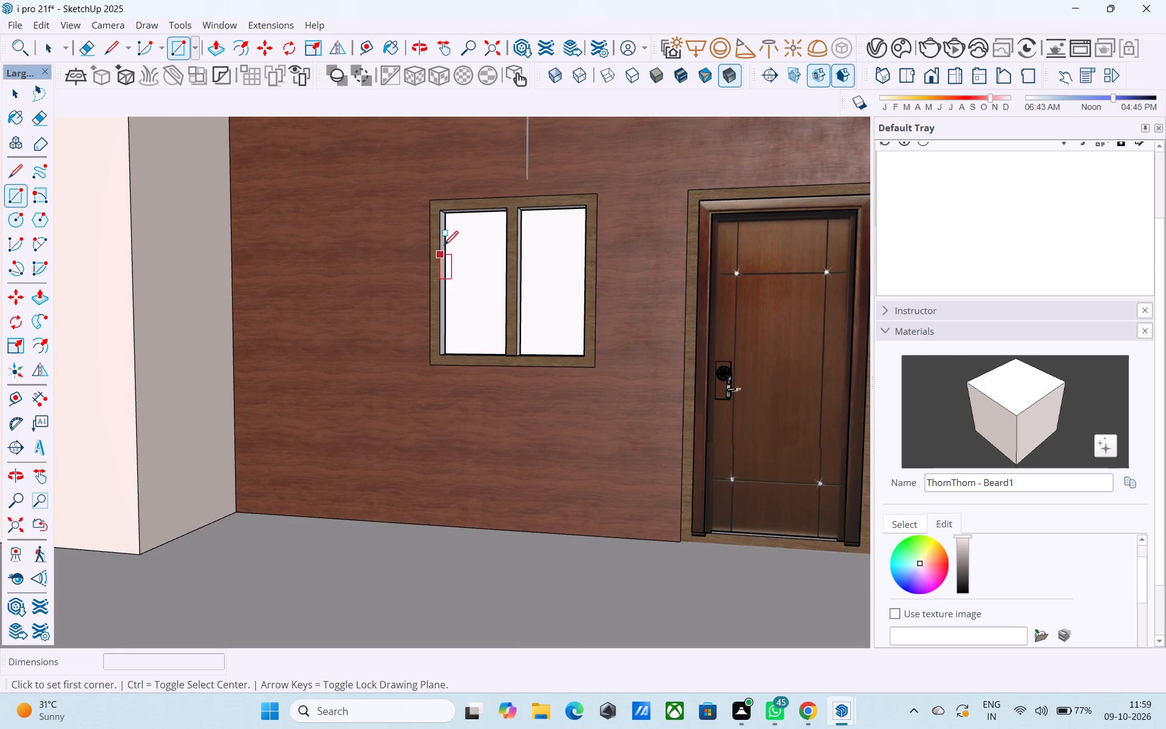
left_click(443, 216)
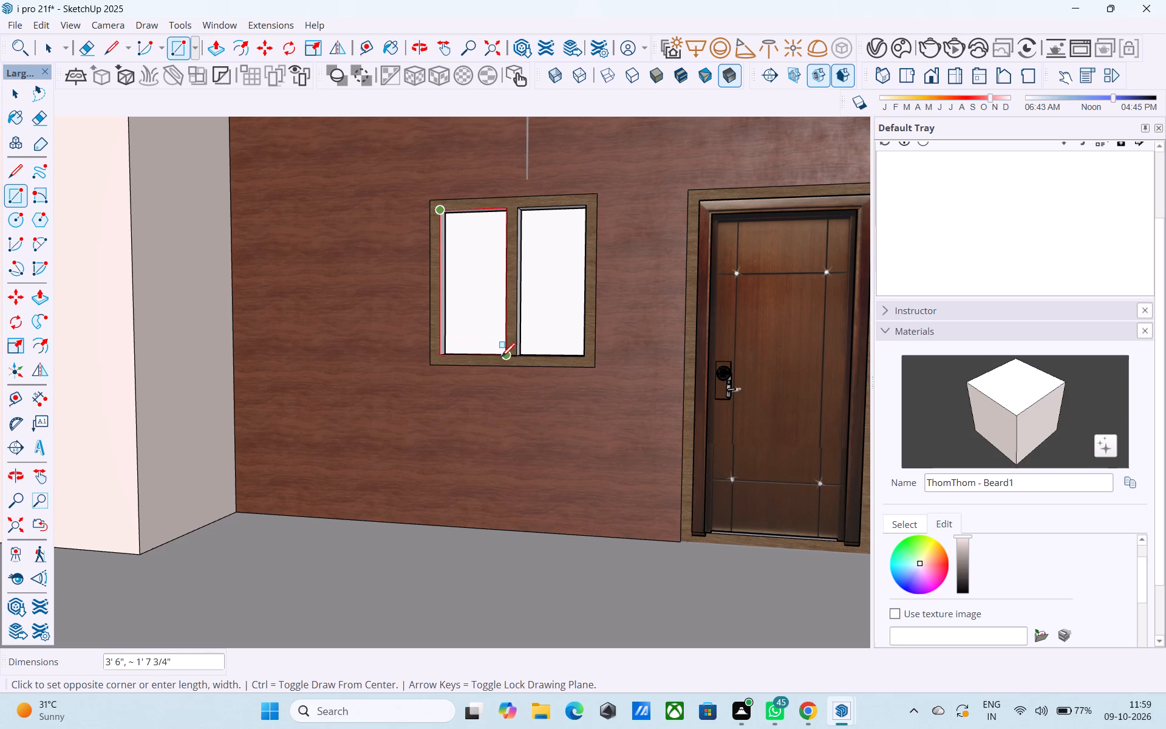
left_click(501, 358)
left_click(519, 210)
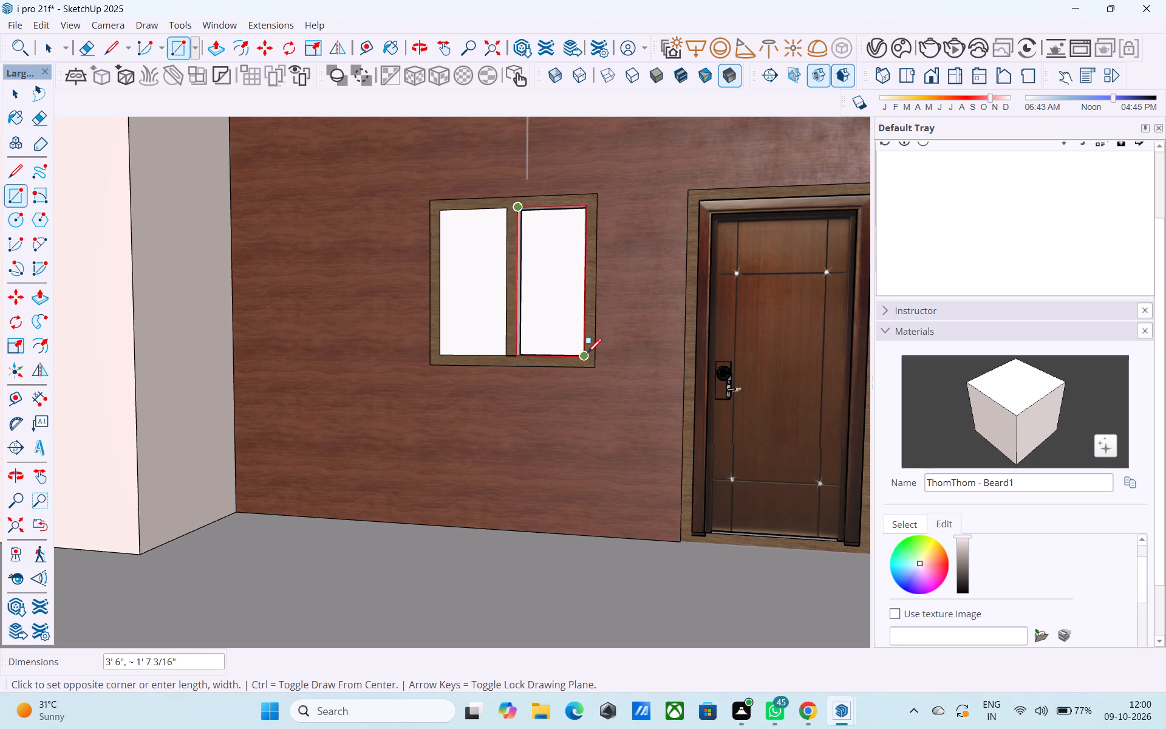
left_click(587, 355)
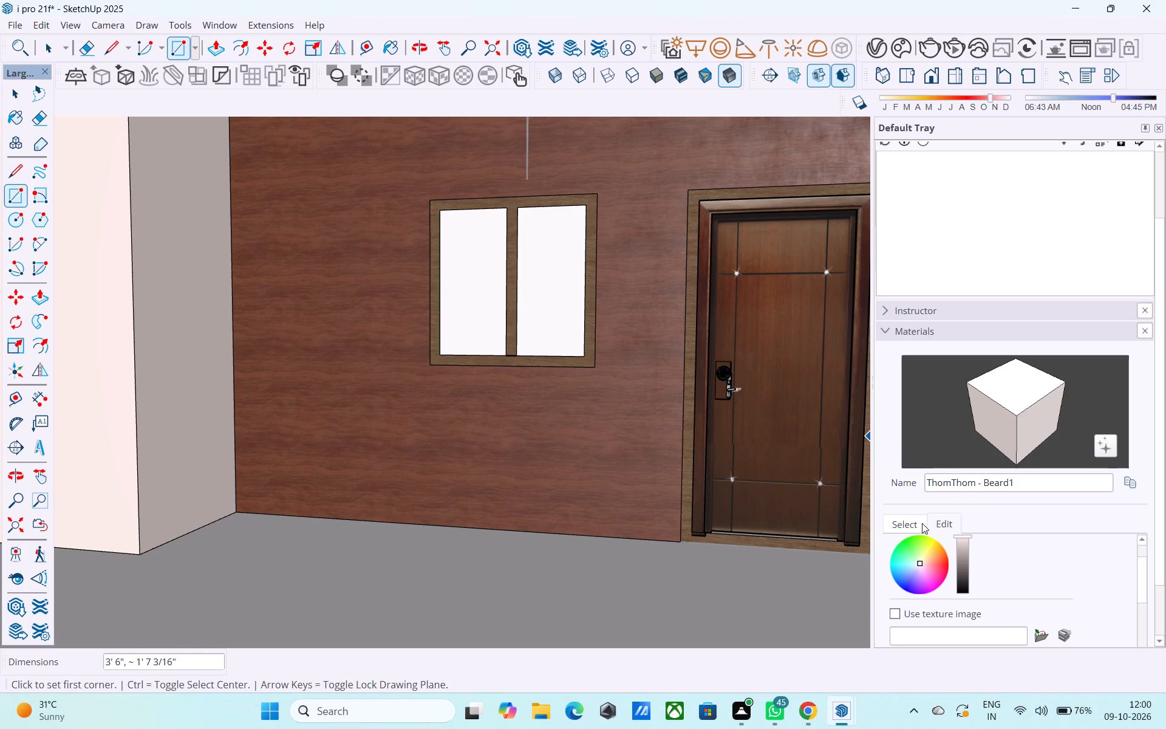
Paint both porch window panes with the in-model Glass_Basic_01 material.
left_click(918, 525)
left_click(1078, 582)
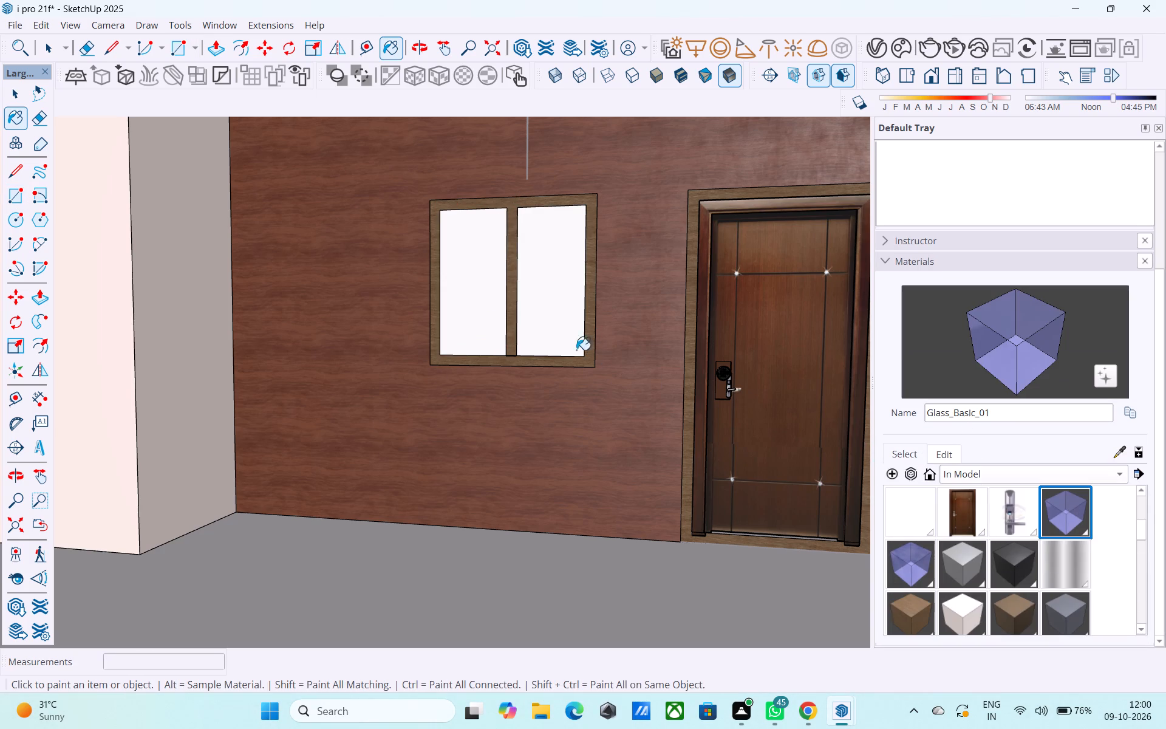
left_click(558, 317)
left_click(465, 291)
scroll(502, 329, "down", 1)
middle_click_drag(502, 337, 499, 408)
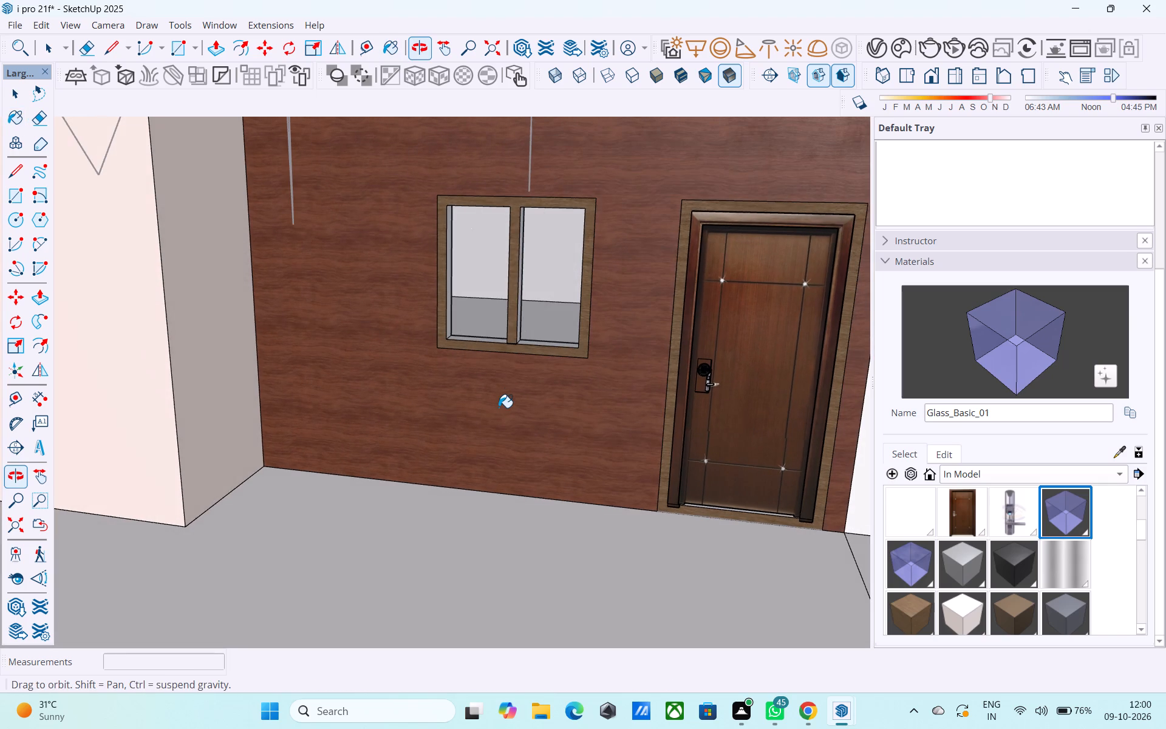
scroll(502, 397, "down", 1)
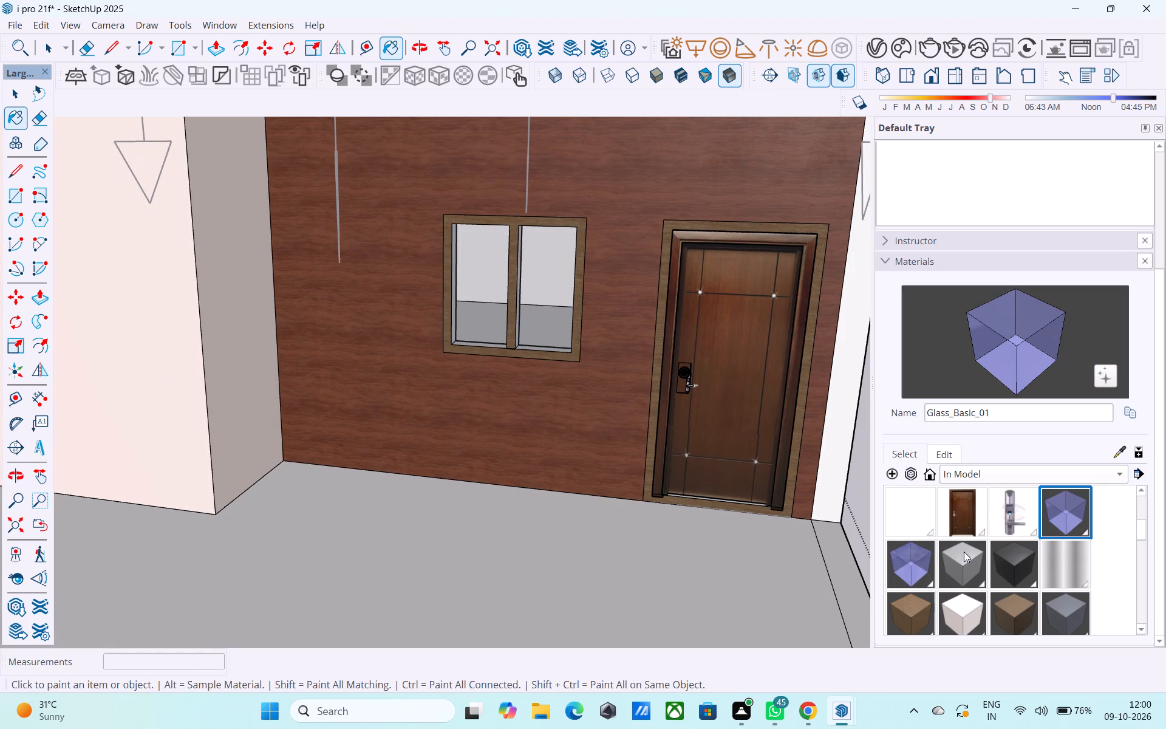
left_click(1059, 495)
left_click(488, 276)
left_click(526, 275)
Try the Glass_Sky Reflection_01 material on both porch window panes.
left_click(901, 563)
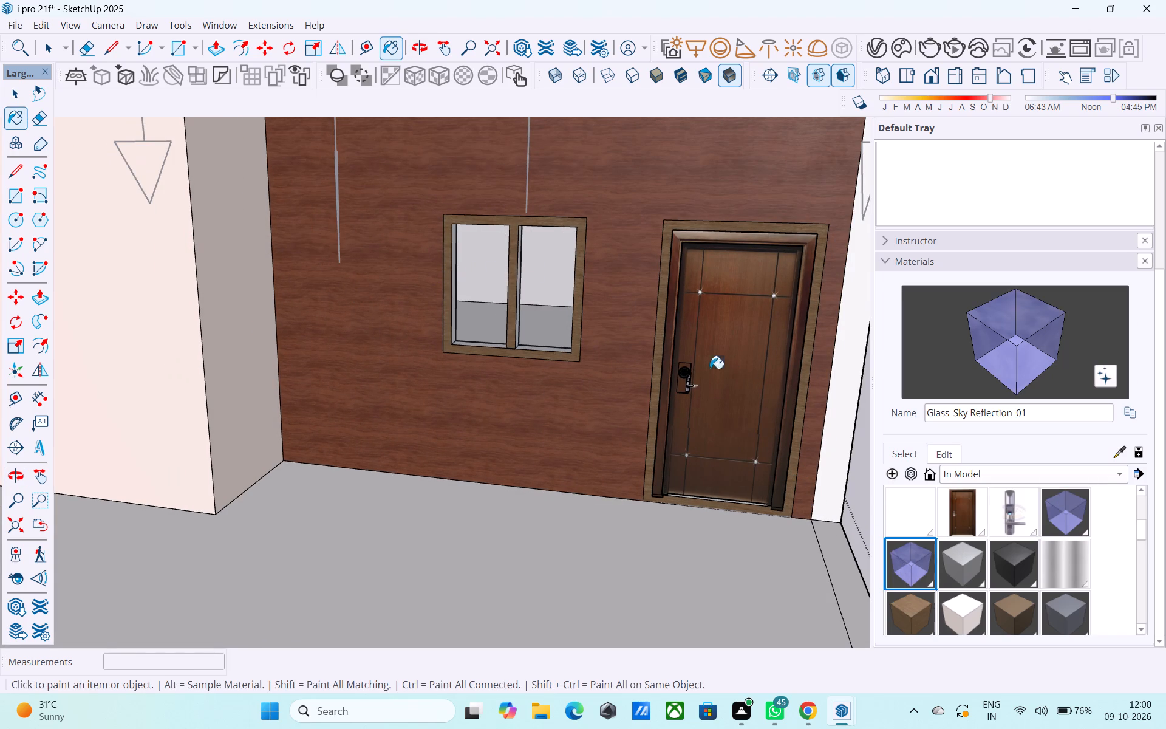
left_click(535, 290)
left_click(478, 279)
Repaint both porch window panes with Glass_Basic_01.
left_click(1058, 502)
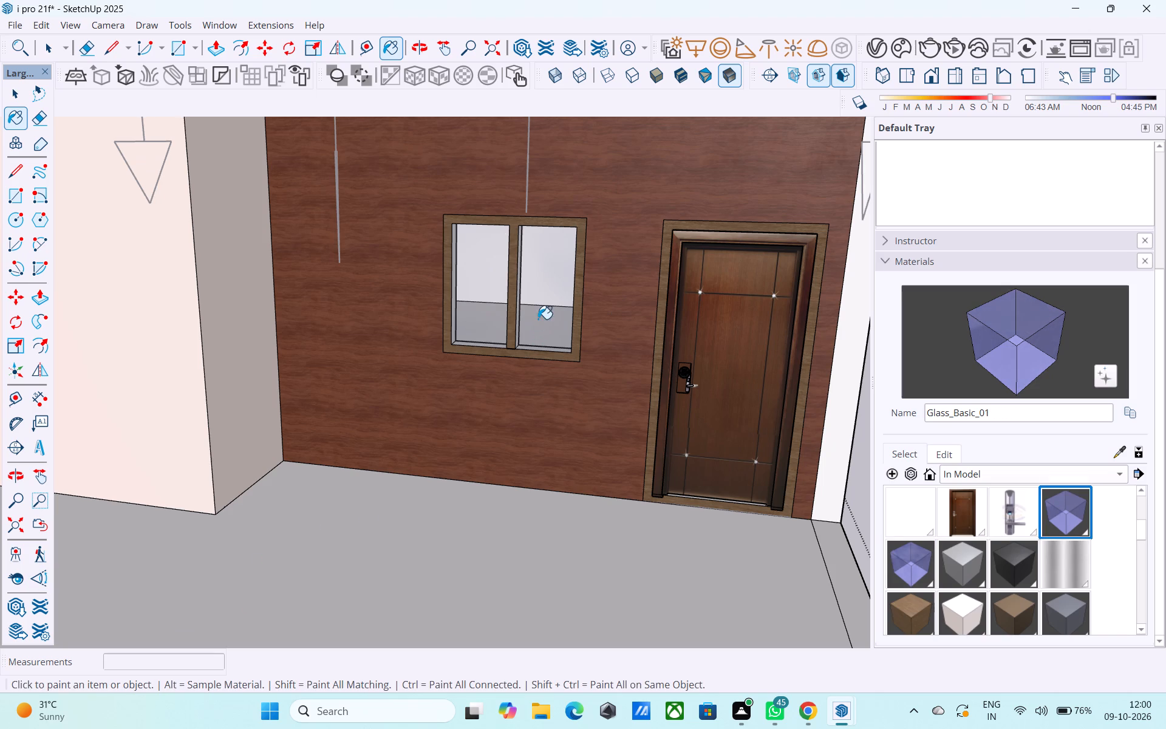
left_click(538, 319)
left_click(453, 296)
key("space")
key("space")
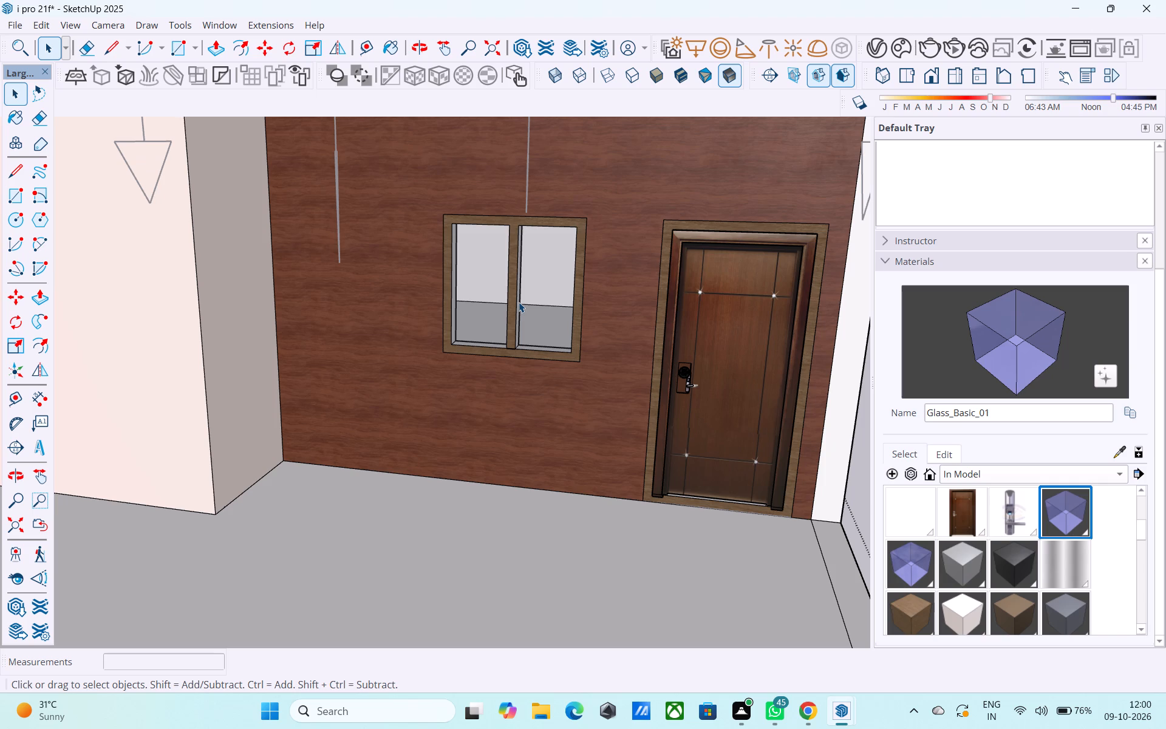
Close the house wall group.
scroll(539, 307, "down", 2)
middle_click_drag(533, 316, 435, 321)
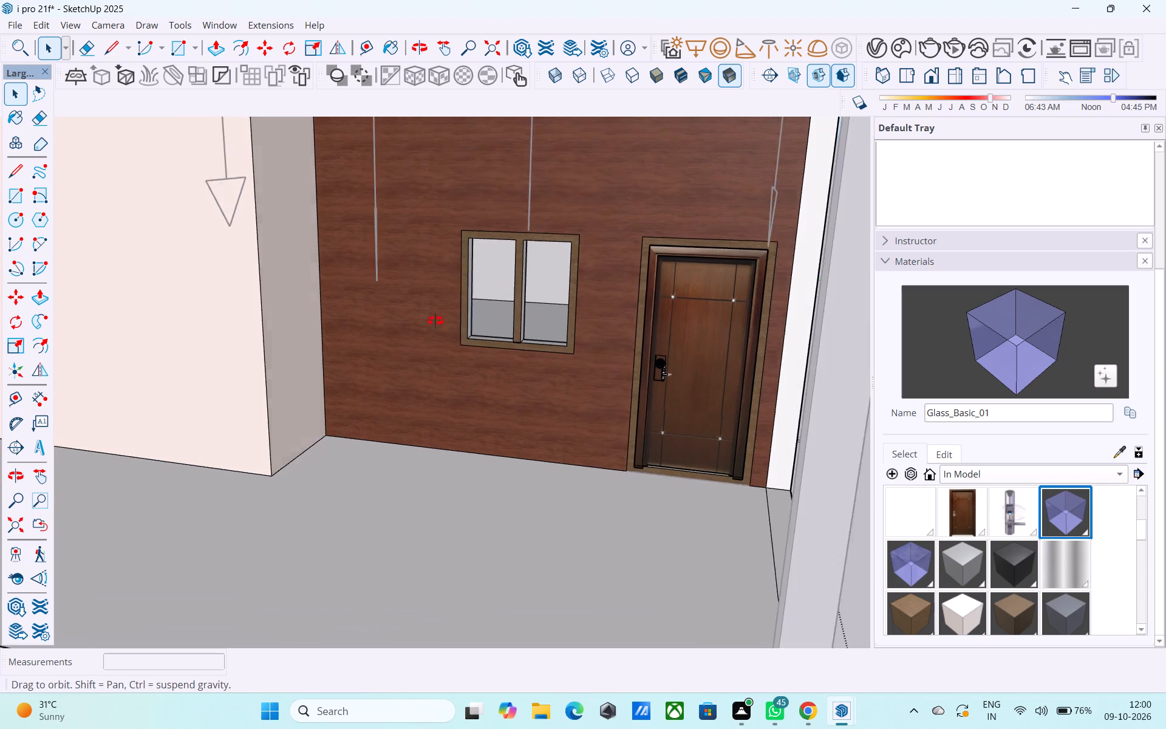
middle_click_drag(435, 321, 422, 326)
scroll(412, 327, "down", 6)
scroll(411, 329, "up", 1)
scroll(411, 329, "down", 8)
middle_click_drag(411, 334, 462, 329)
left_click(597, 376)
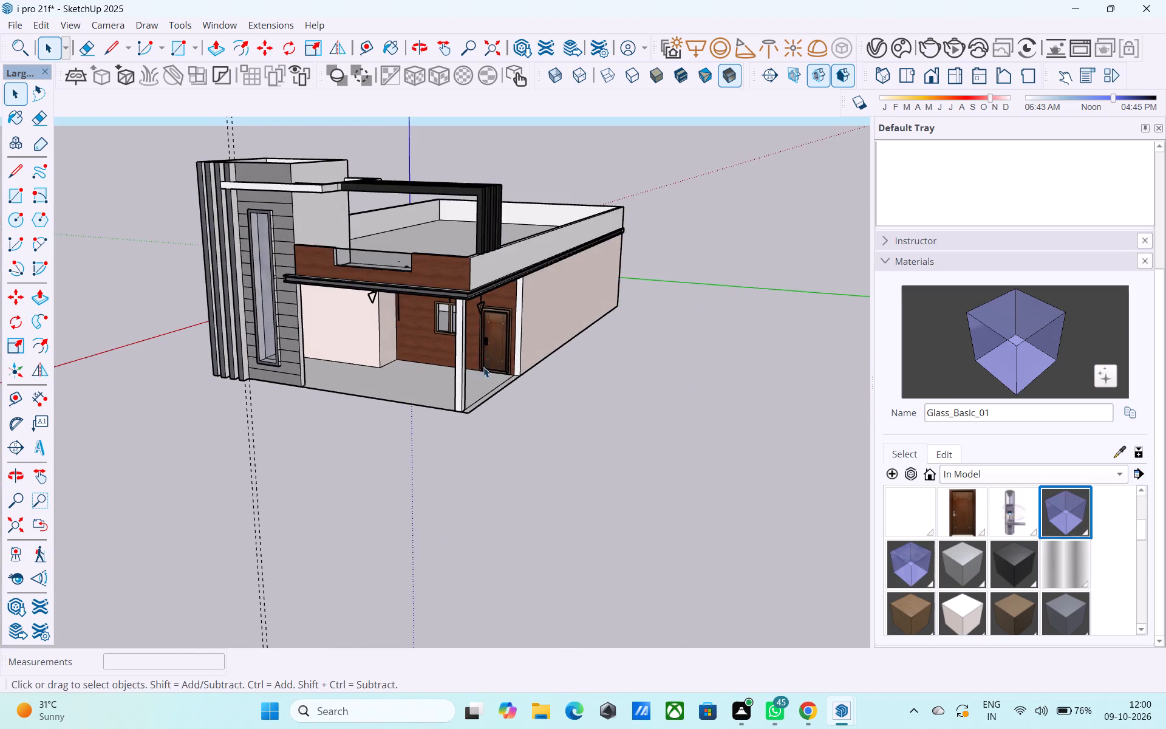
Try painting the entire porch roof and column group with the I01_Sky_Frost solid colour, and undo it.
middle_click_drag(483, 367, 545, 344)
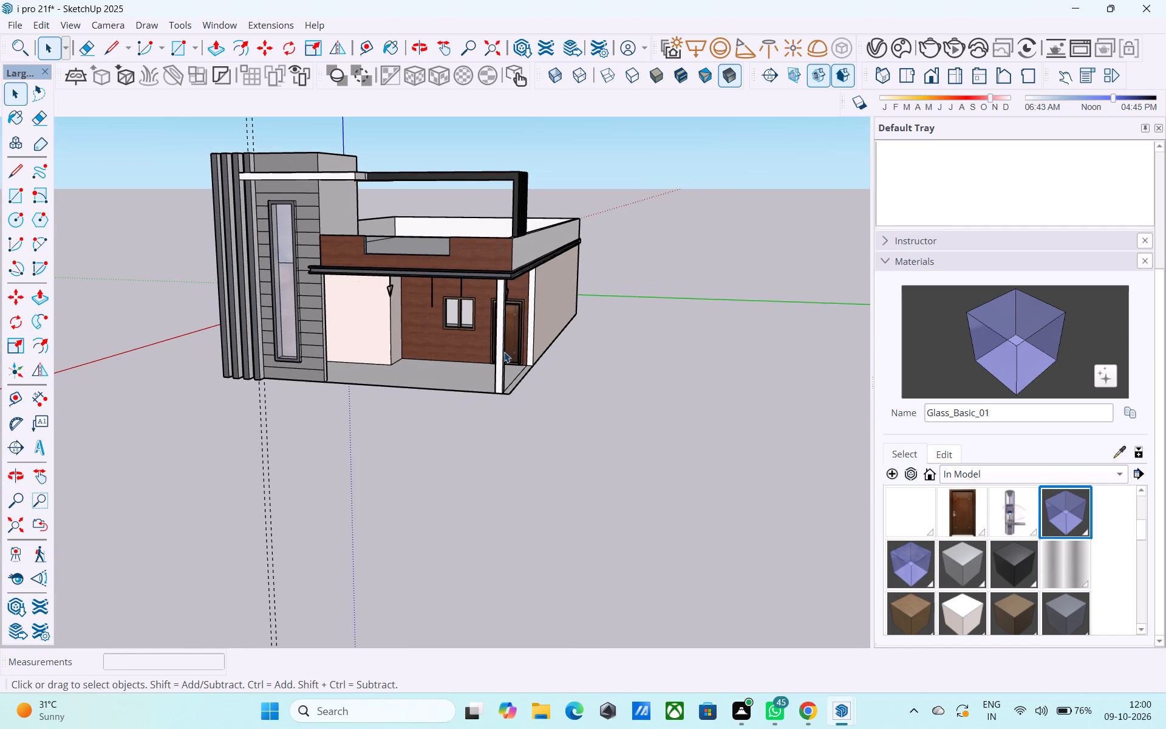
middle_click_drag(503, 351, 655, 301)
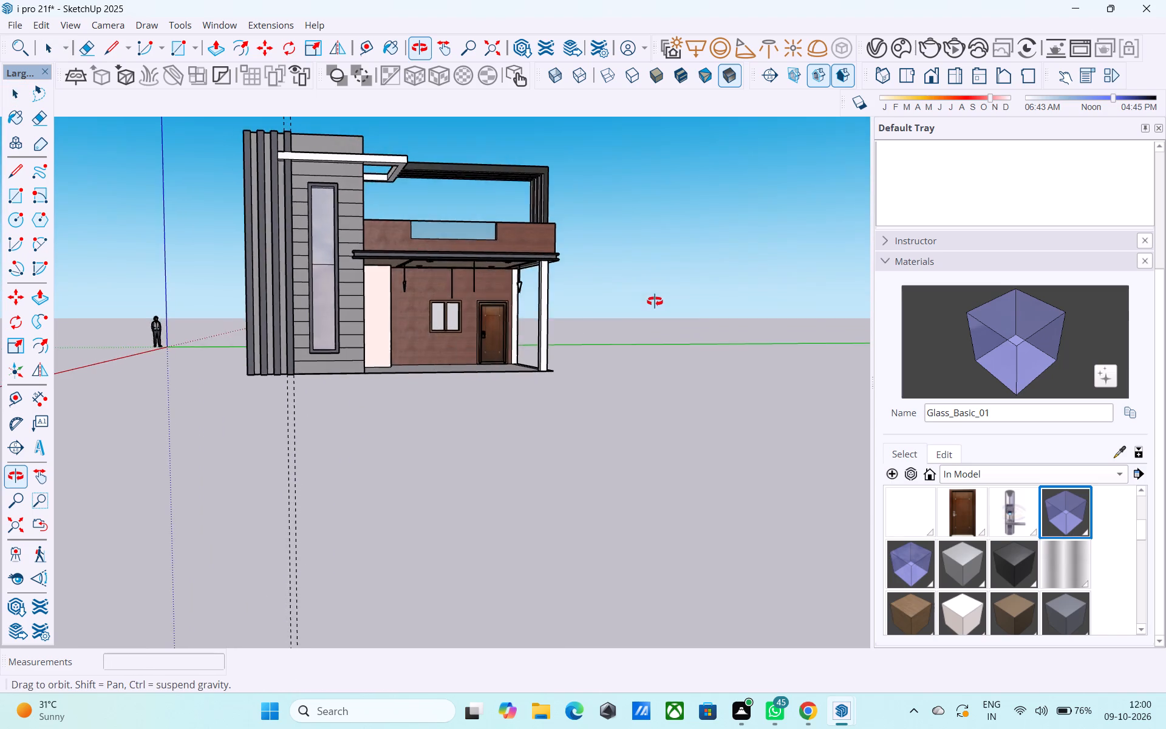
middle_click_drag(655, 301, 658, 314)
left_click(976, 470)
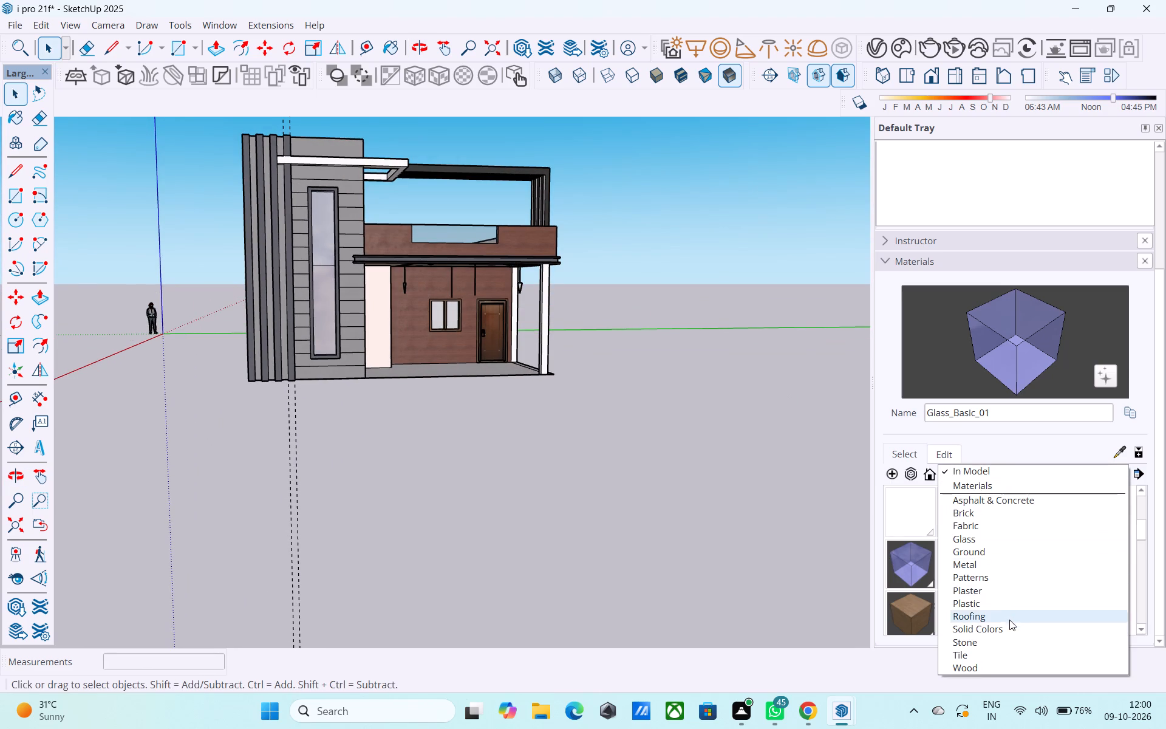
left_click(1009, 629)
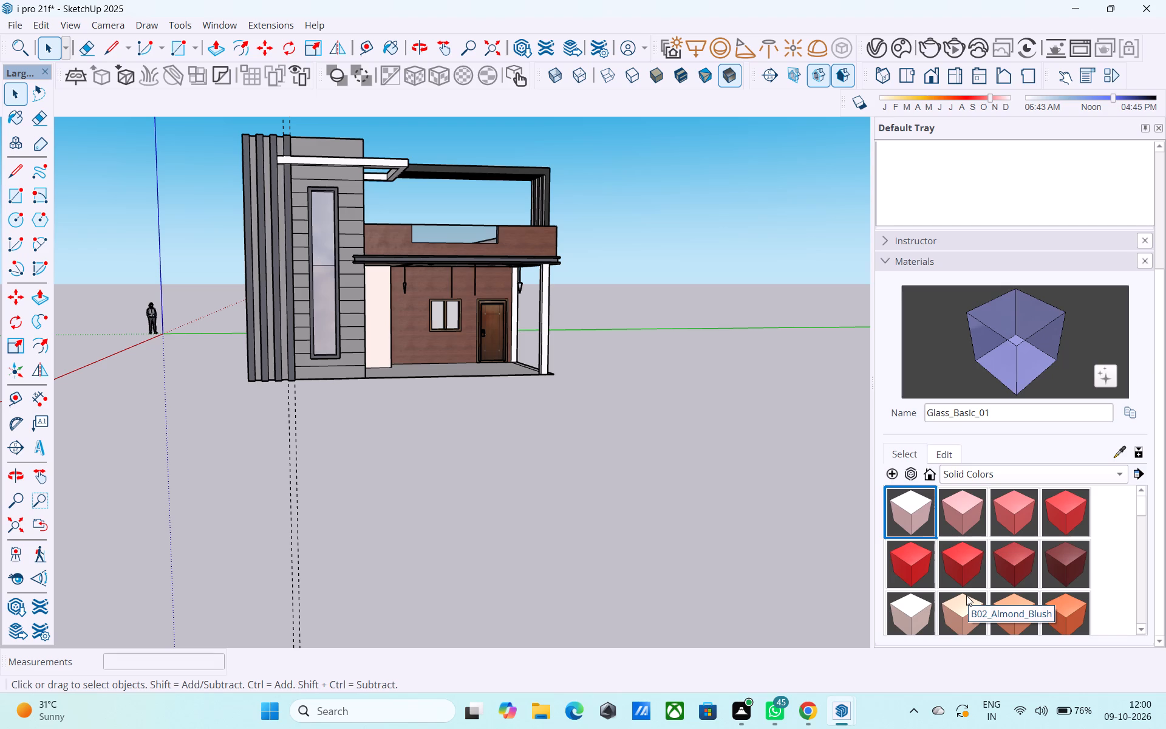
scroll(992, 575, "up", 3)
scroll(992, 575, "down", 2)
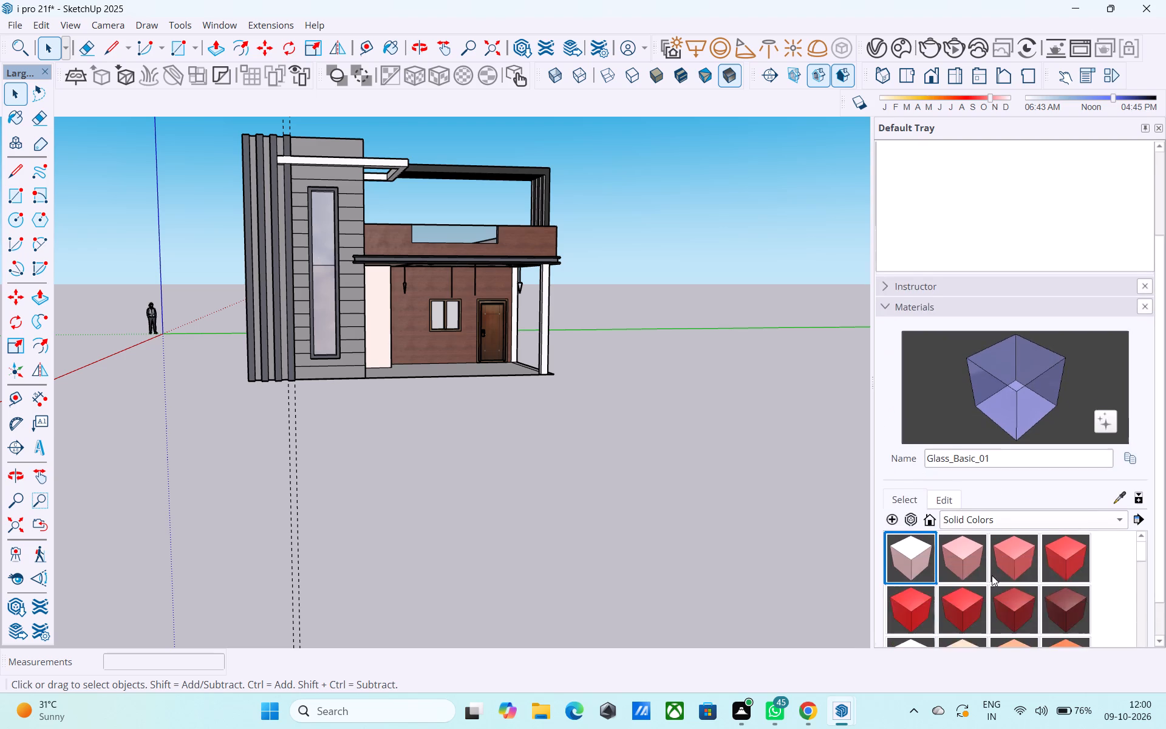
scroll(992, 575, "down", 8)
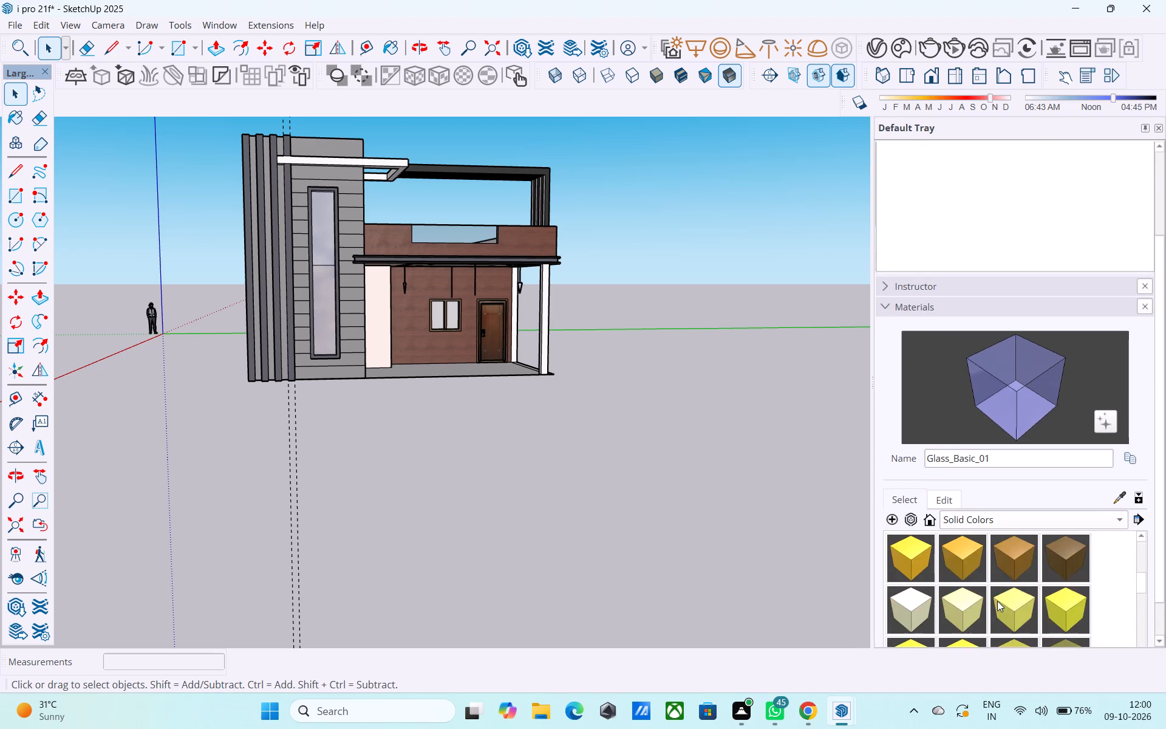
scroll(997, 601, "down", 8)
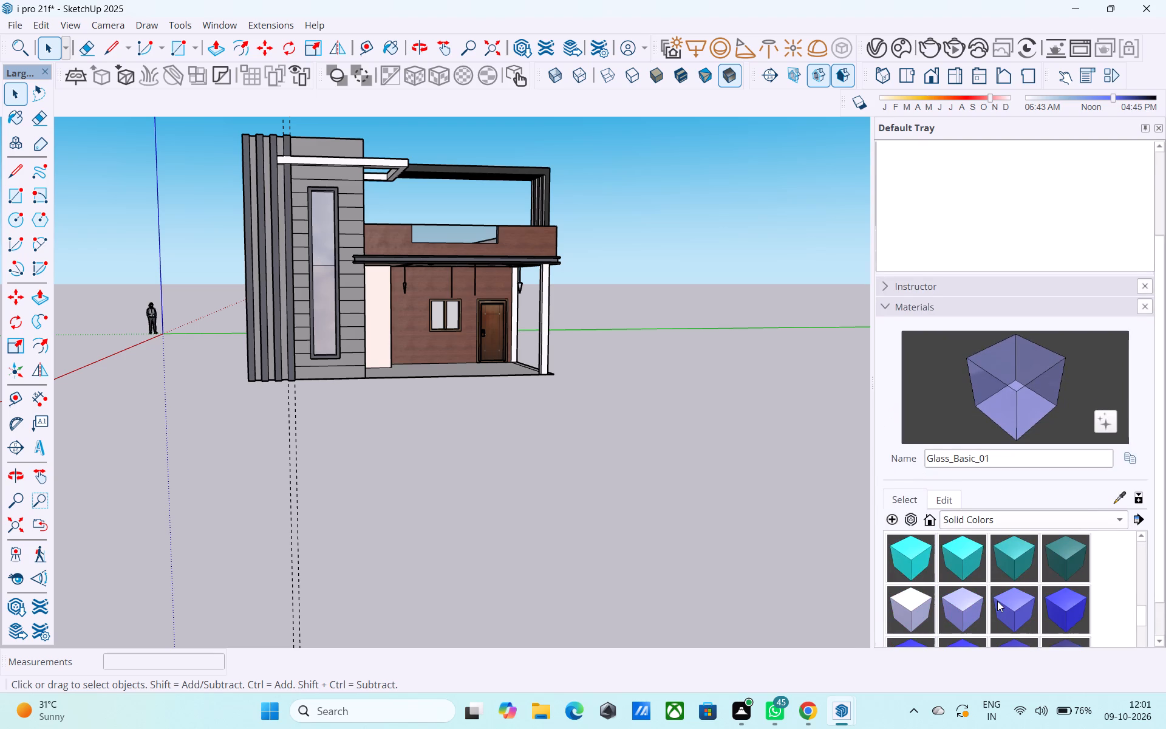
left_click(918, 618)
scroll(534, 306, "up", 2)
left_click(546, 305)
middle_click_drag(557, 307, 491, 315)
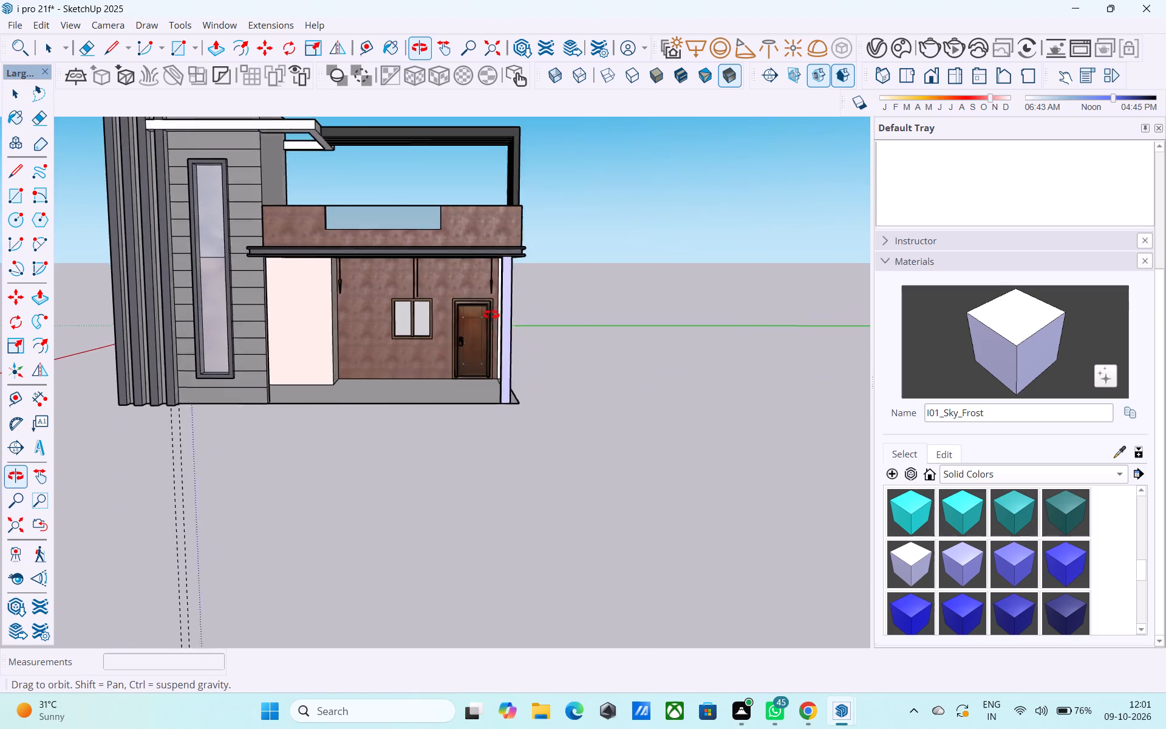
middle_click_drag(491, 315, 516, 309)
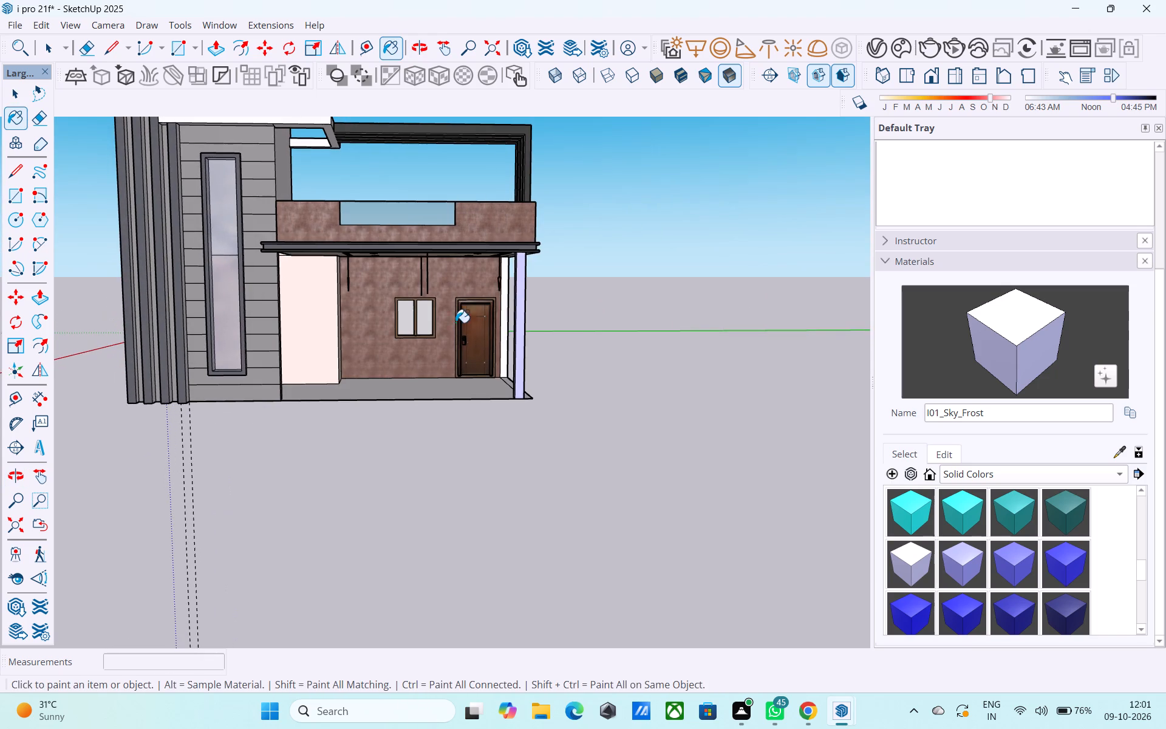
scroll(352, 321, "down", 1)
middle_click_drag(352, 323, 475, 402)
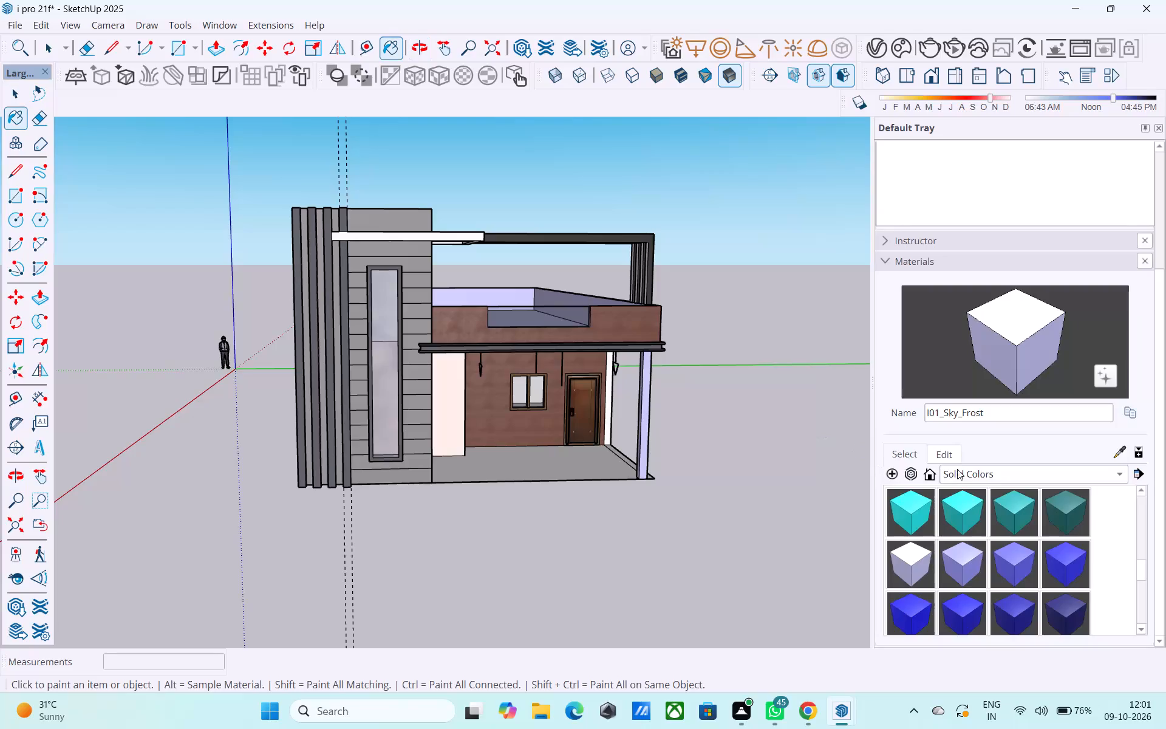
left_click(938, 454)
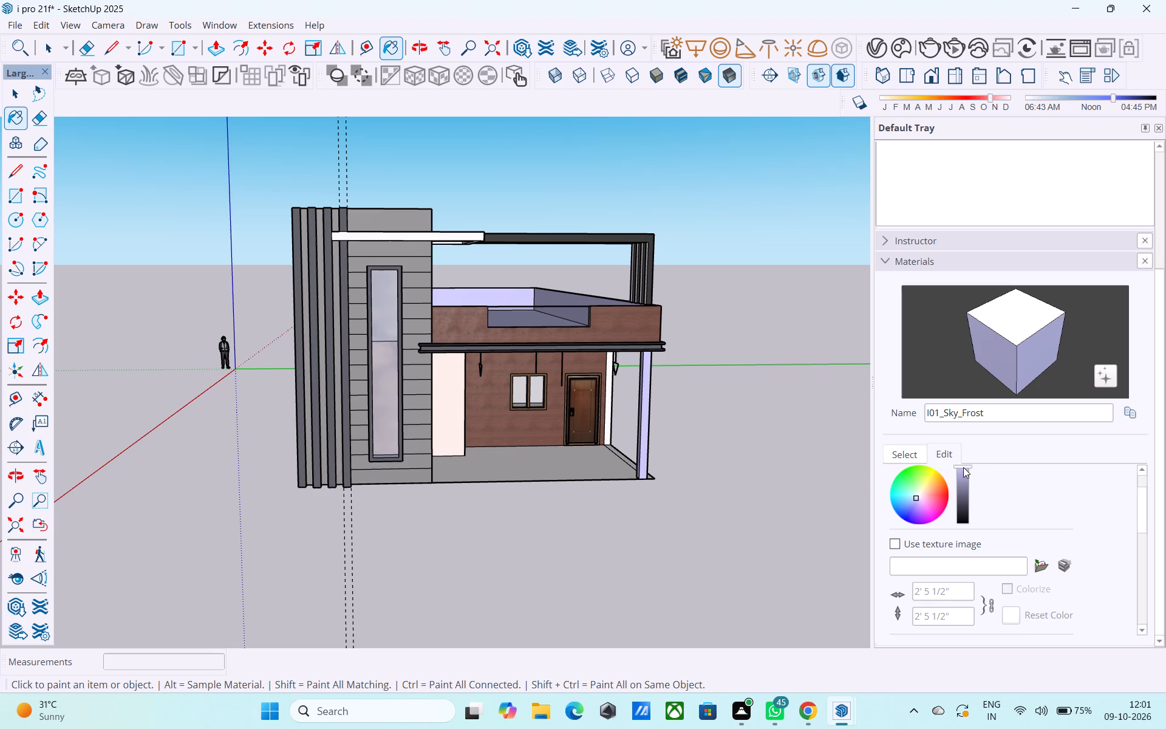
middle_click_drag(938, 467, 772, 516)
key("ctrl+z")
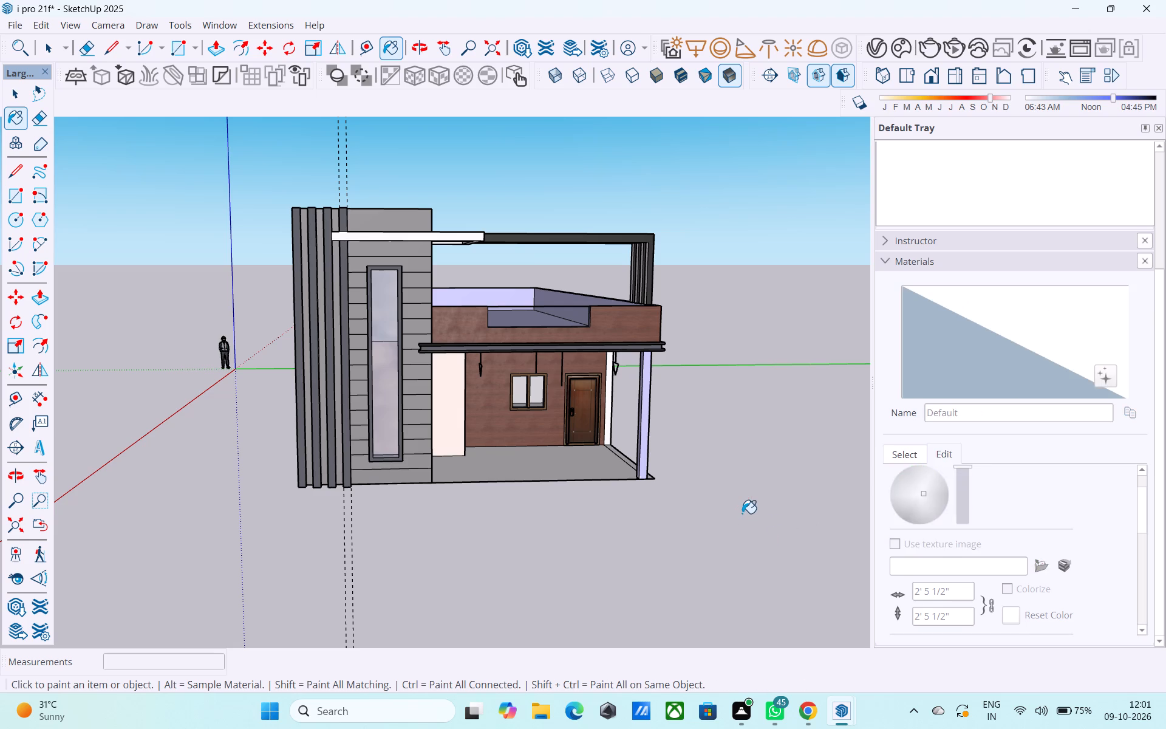
Inside the porch roof group, paint the front corner column's faces with I01_Sky_Frost and close the group.
key("space")
double_click(644, 436)
left_click(643, 437)
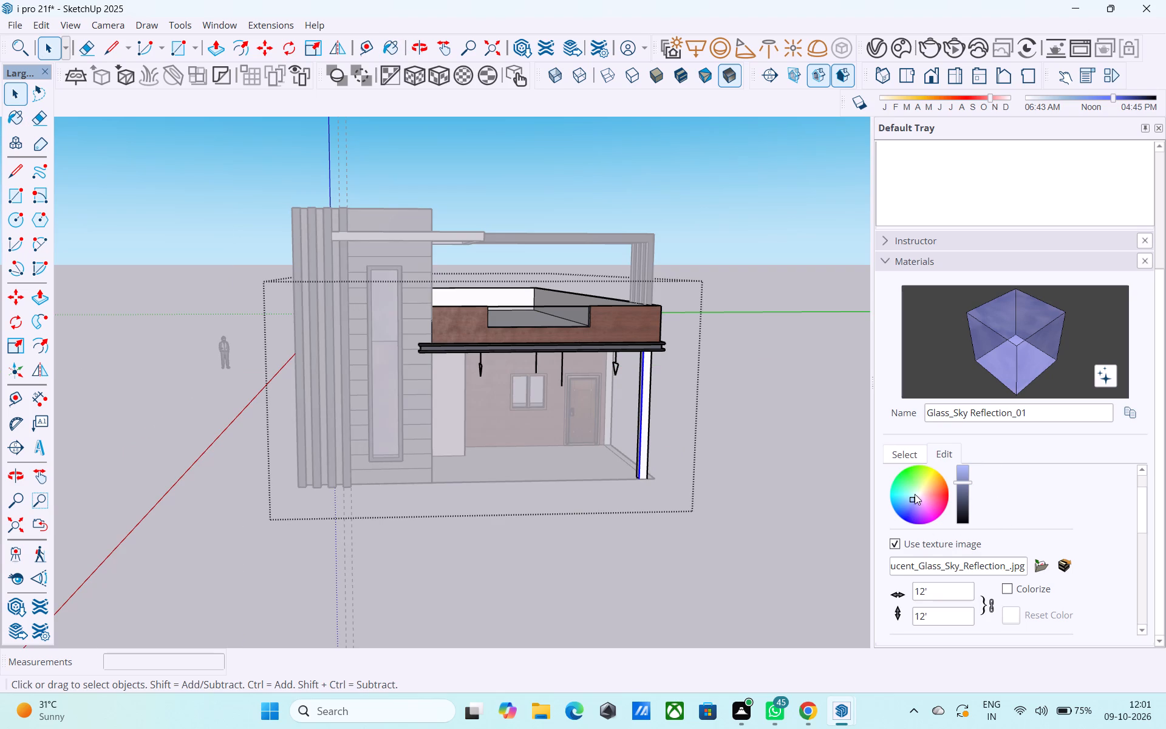
left_click(907, 456)
left_click(911, 565)
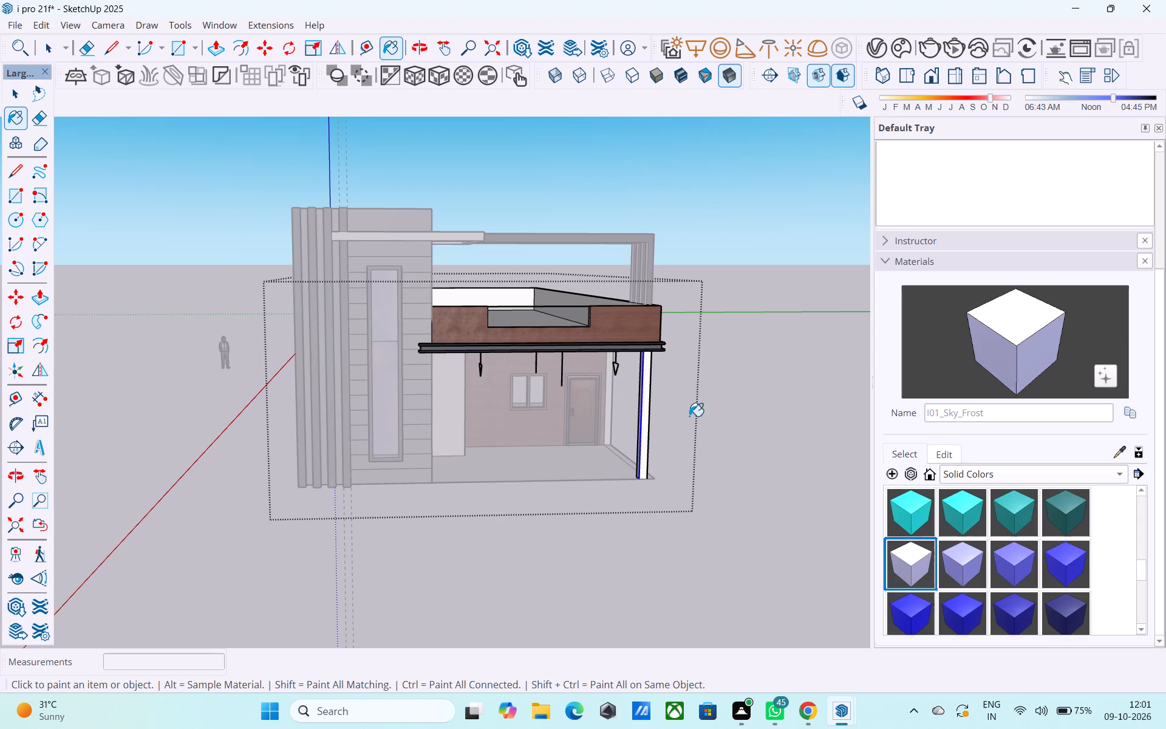
scroll(619, 418, "up", 7)
left_click(657, 412)
middle_click_drag(681, 421, 407, 420)
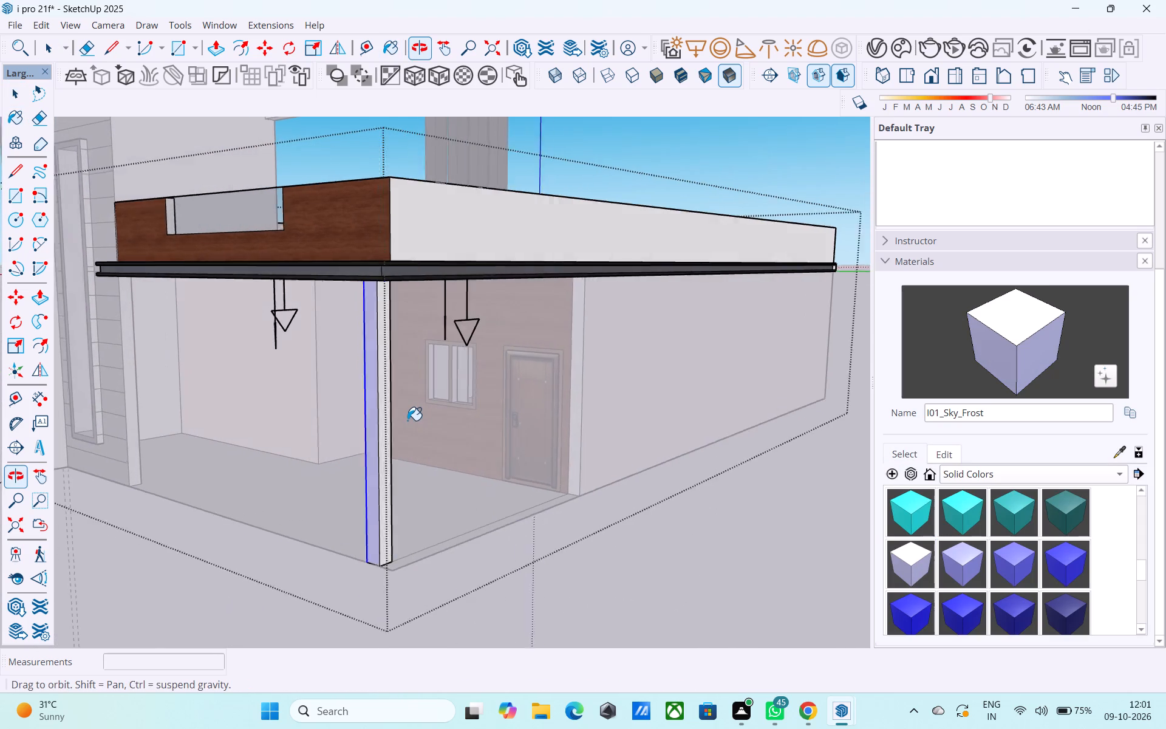
middle_click_drag(407, 420, 408, 420)
left_click(373, 406)
middle_click_drag(385, 414, 893, 426)
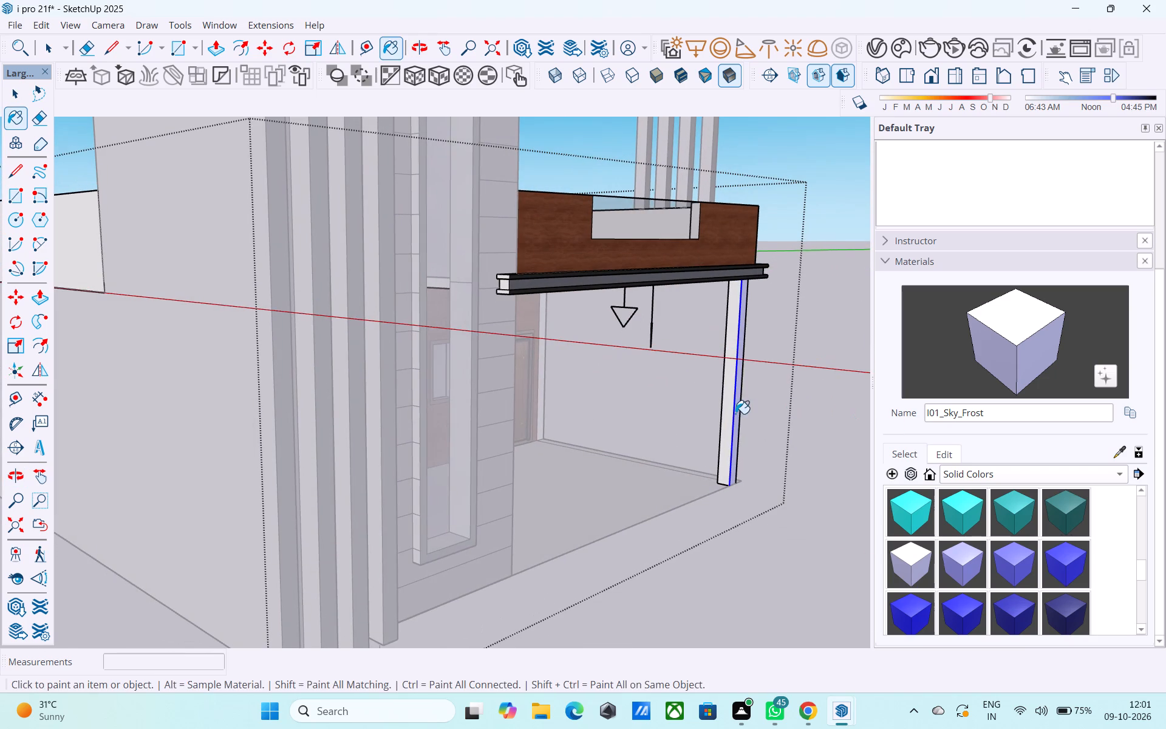
left_click(728, 408)
middle_click_drag(809, 423, 662, 421)
scroll(663, 427, "down", 9)
key("space")
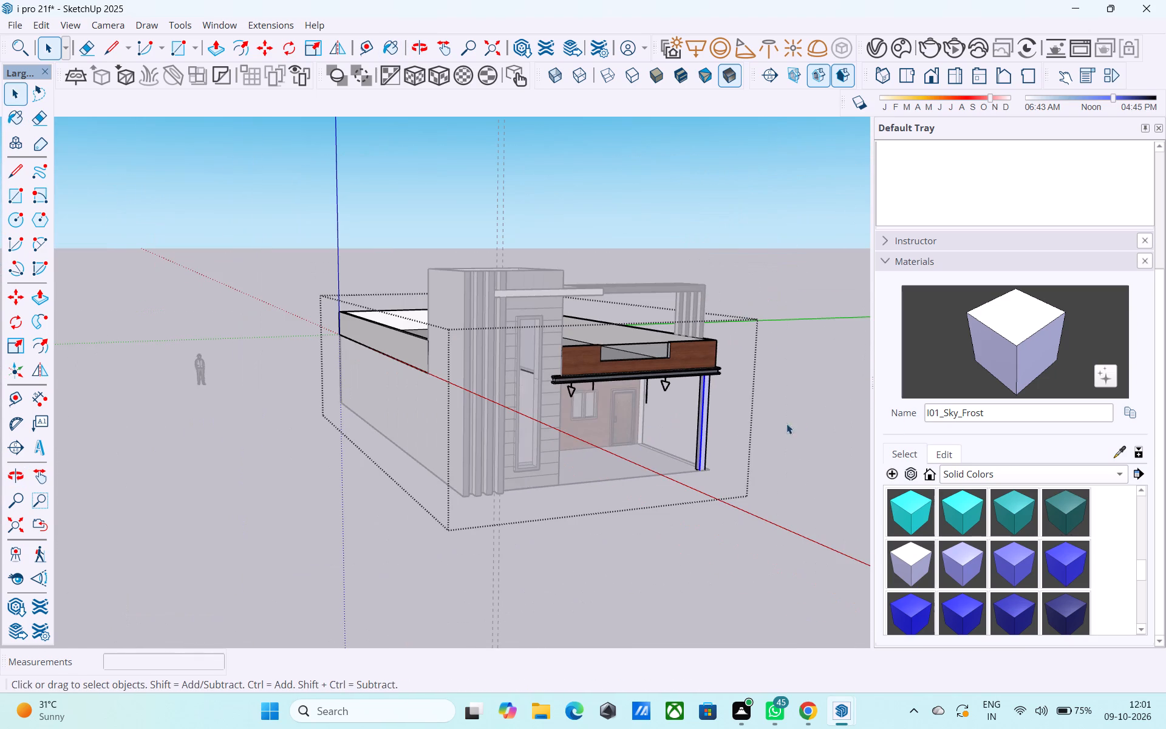
left_click(797, 420)
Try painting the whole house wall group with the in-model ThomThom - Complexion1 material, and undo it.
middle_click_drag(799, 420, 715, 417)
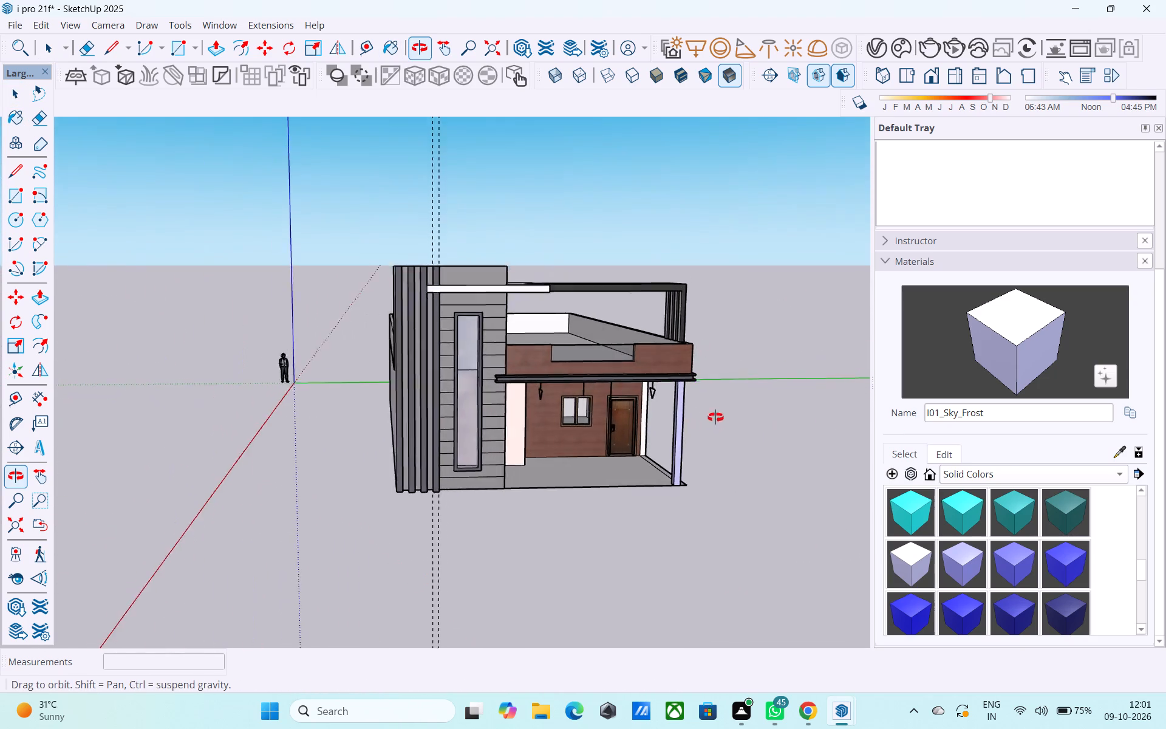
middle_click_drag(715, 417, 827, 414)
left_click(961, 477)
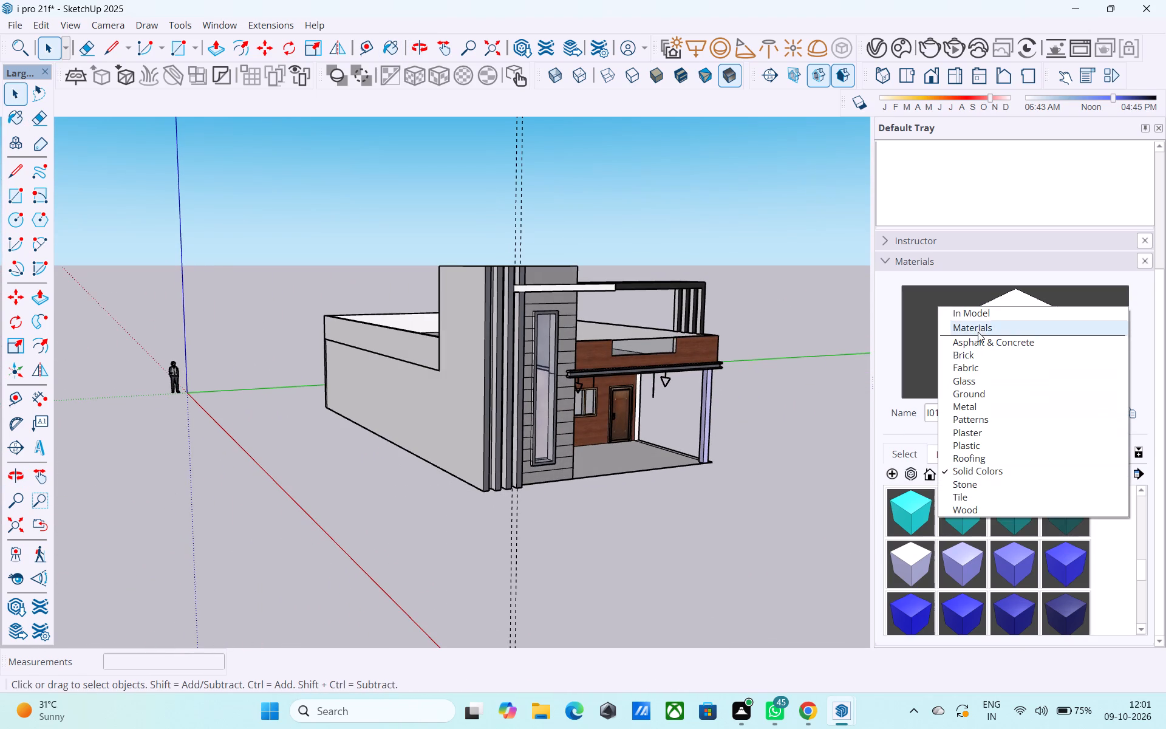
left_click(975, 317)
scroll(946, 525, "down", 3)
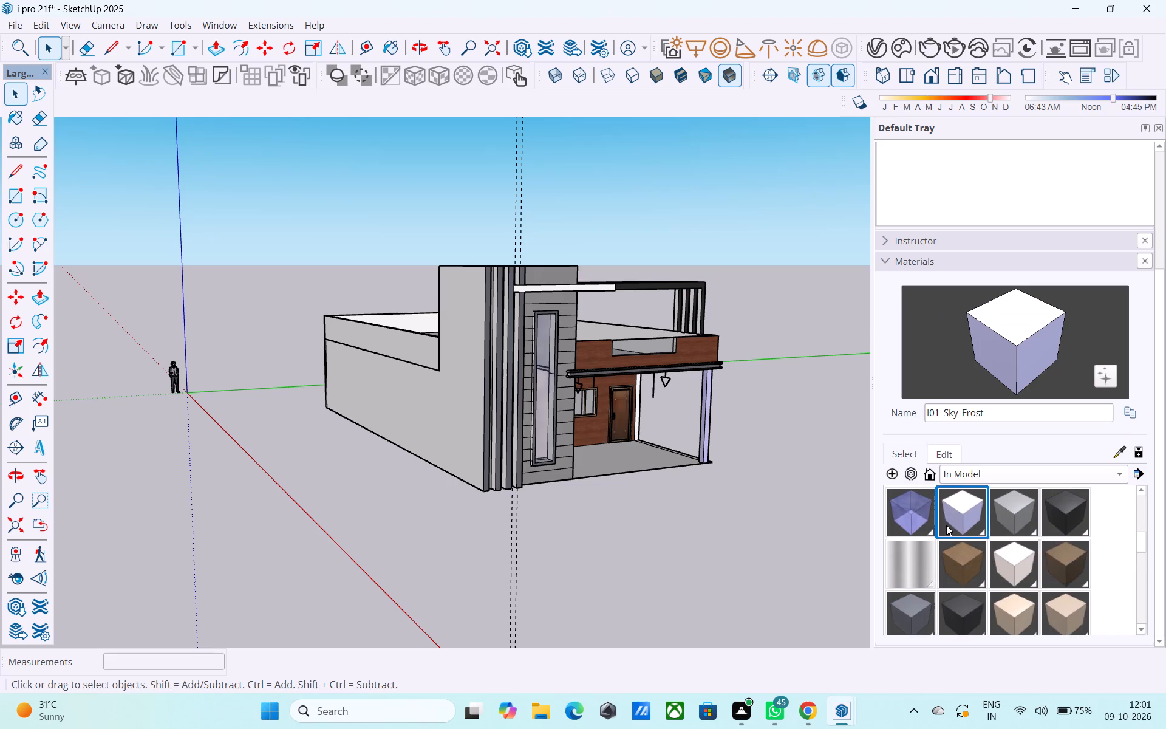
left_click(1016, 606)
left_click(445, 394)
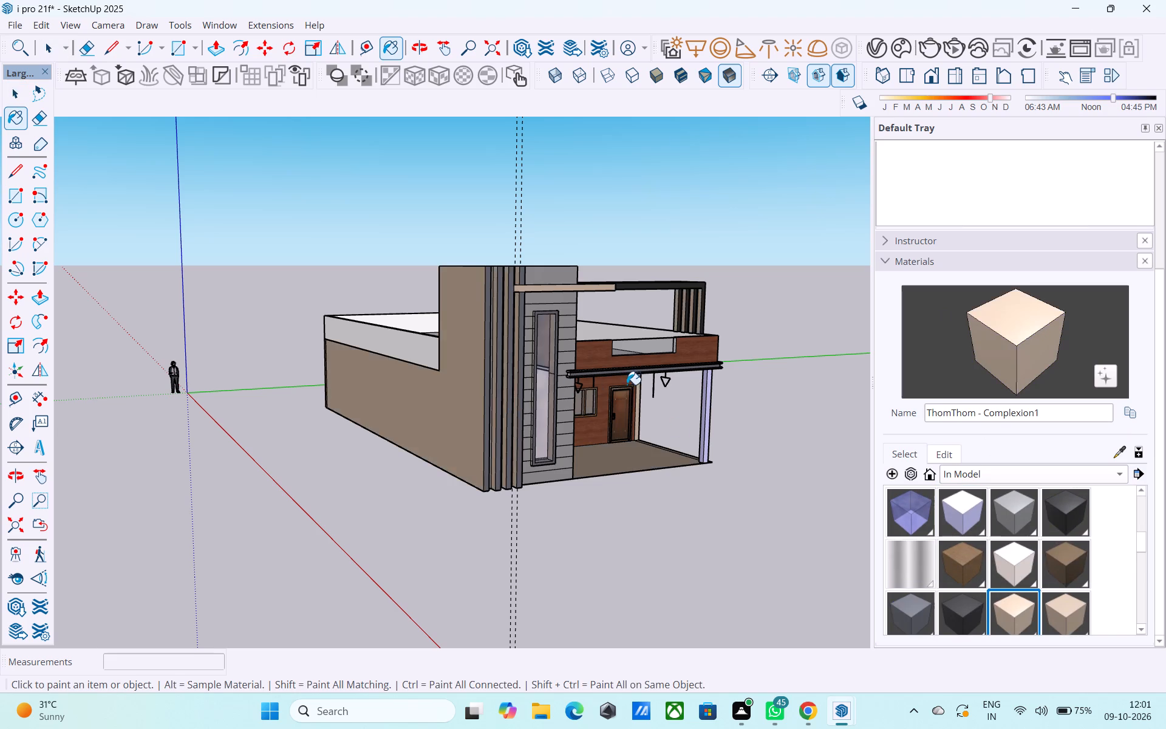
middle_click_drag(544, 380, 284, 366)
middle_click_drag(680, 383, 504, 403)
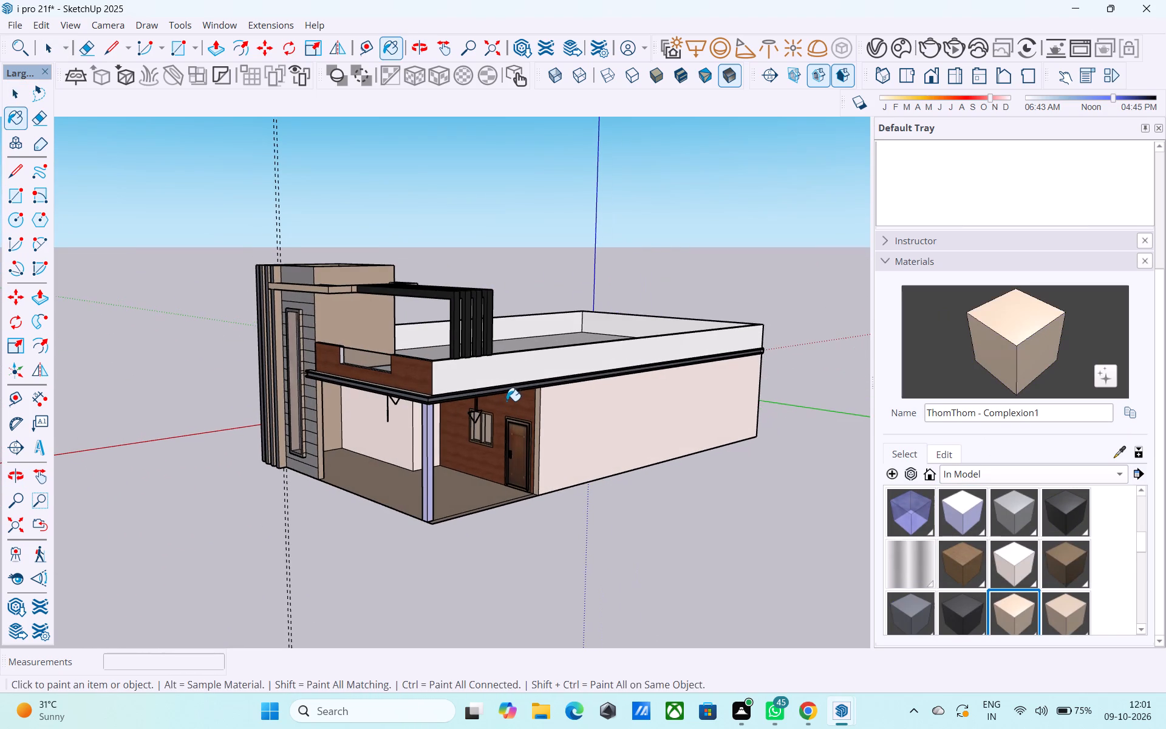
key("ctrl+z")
Inside the house wall group, paint the tower-side long wall, rear wall, and tower's rear and inner side faces with ThomThom - Complexion1.
middle_click_drag(505, 397, 934, 397)
middle_click_drag(547, 394, 587, 416)
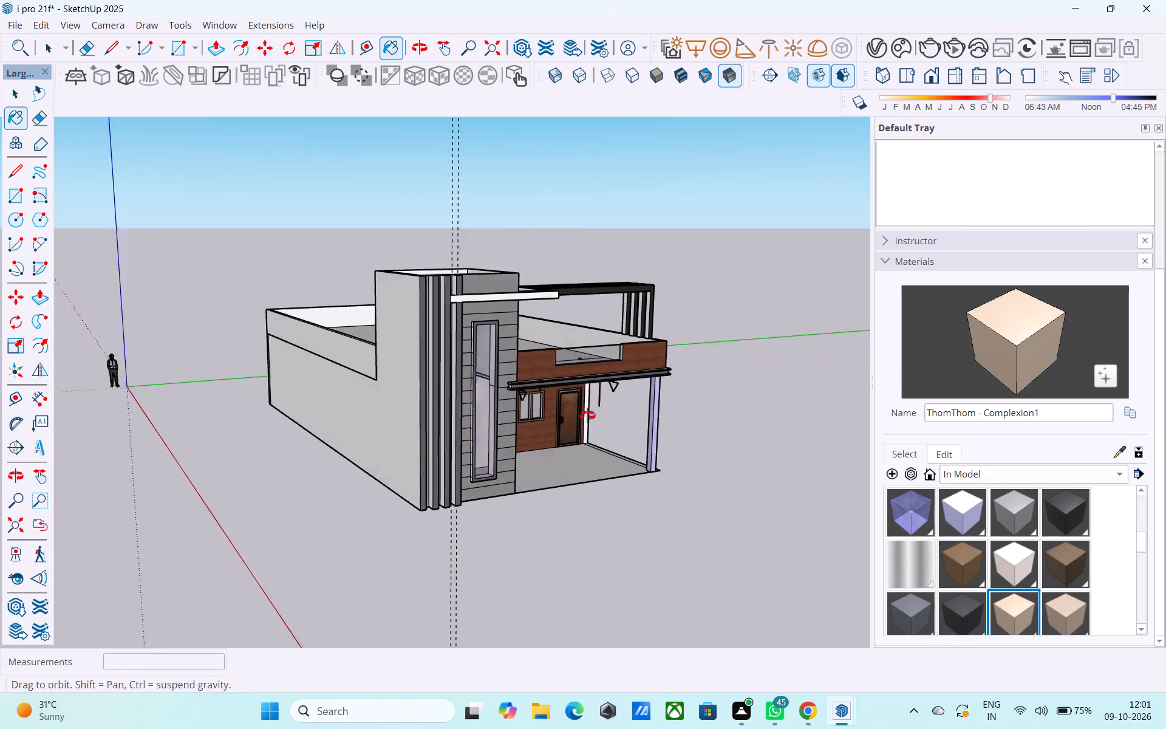
middle_click_drag(587, 416, 610, 421)
key("space")
triple_click(418, 434)
left_click(418, 434)
left_click(423, 425)
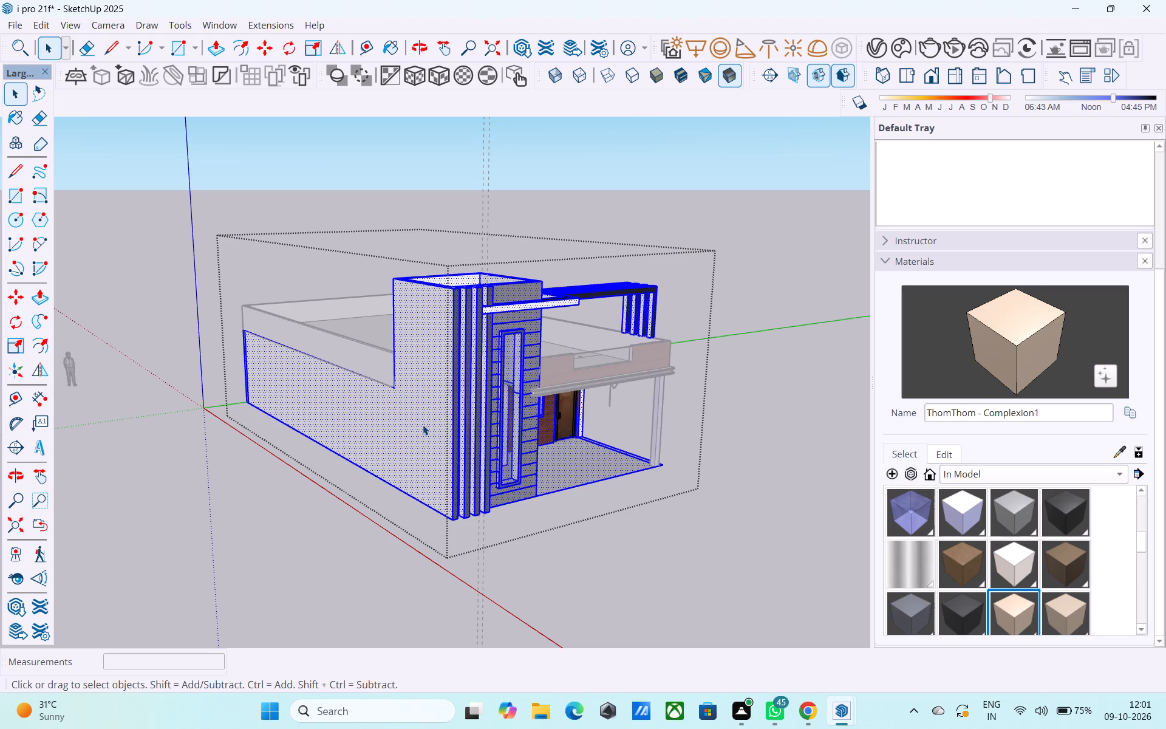
left_click(1011, 371)
left_click(381, 412)
middle_click_drag(802, 377, 283, 386)
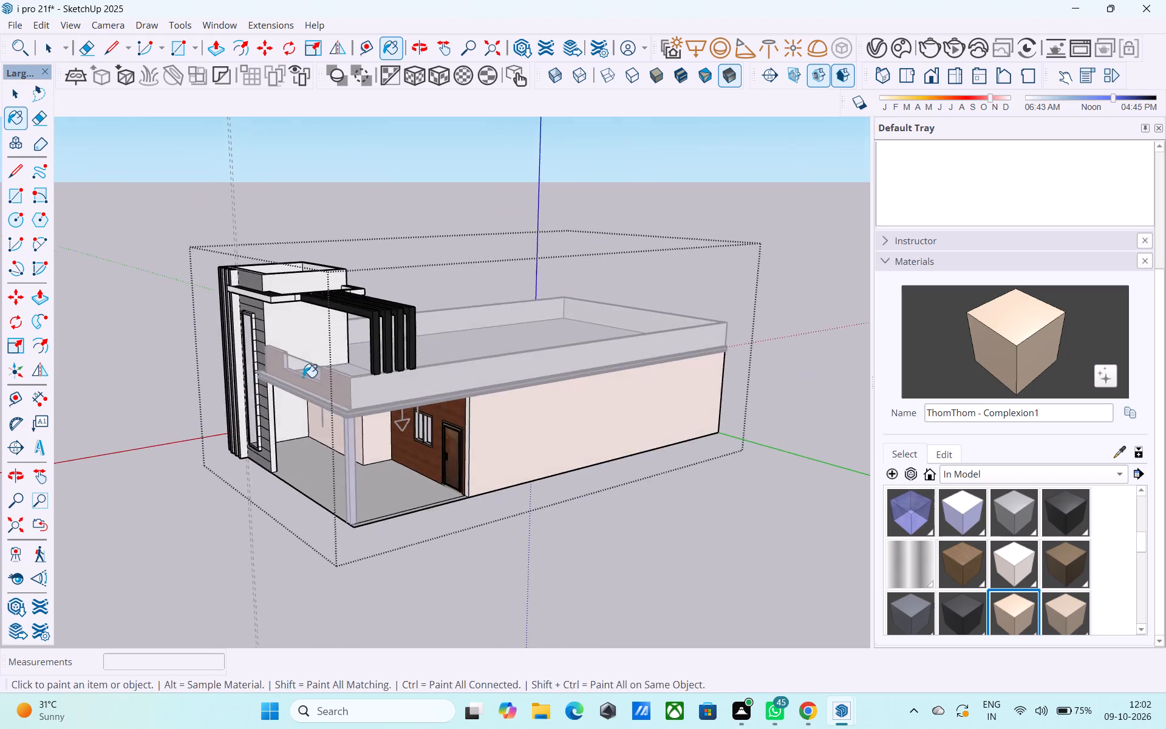
middle_click_drag(545, 372, 261, 372)
middle_click_drag(800, 387, 508, 353)
left_click(550, 439)
left_click(470, 305)
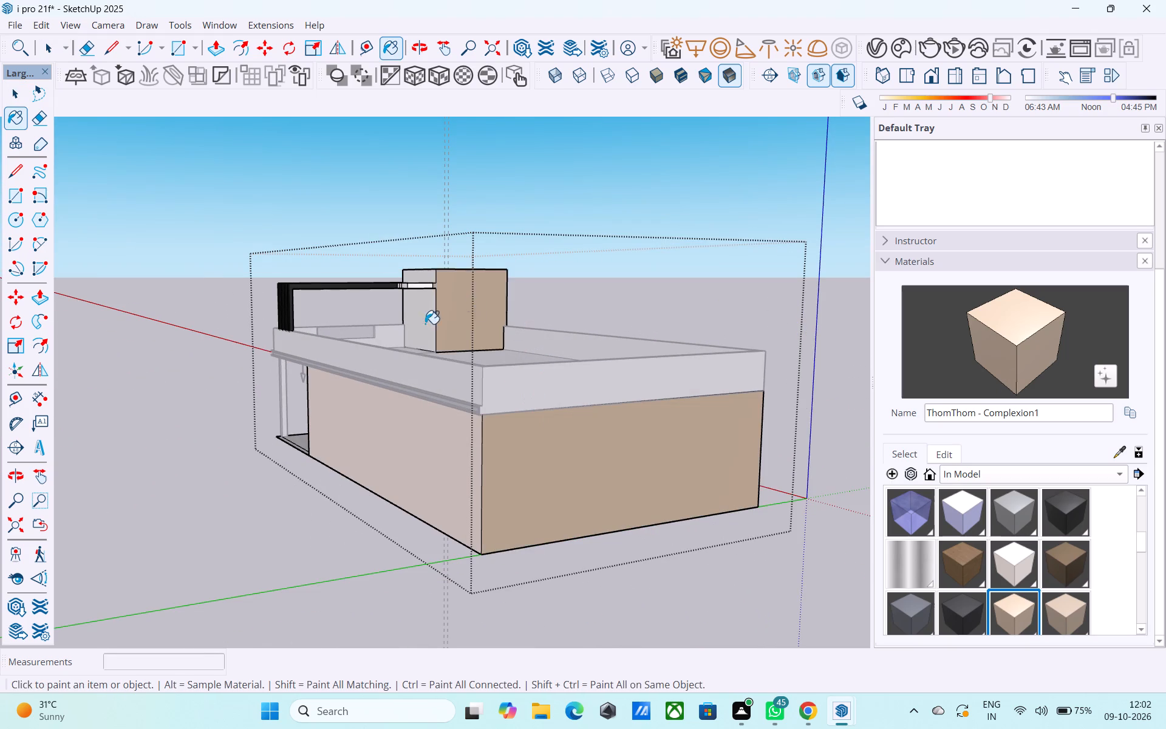
middle_click_drag(409, 326, 462, 358)
scroll(442, 350, "up", 4)
left_click(403, 312)
middle_click_drag(831, 333, 337, 336)
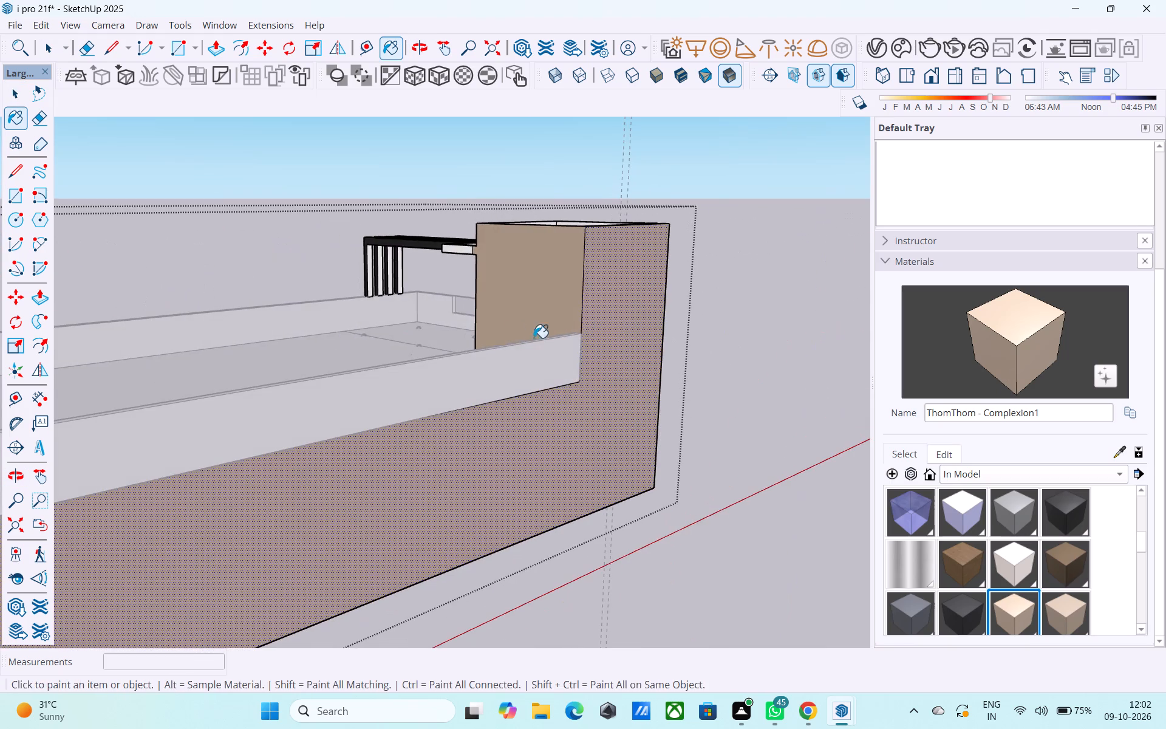
scroll(584, 351, "down", 3)
key("space")
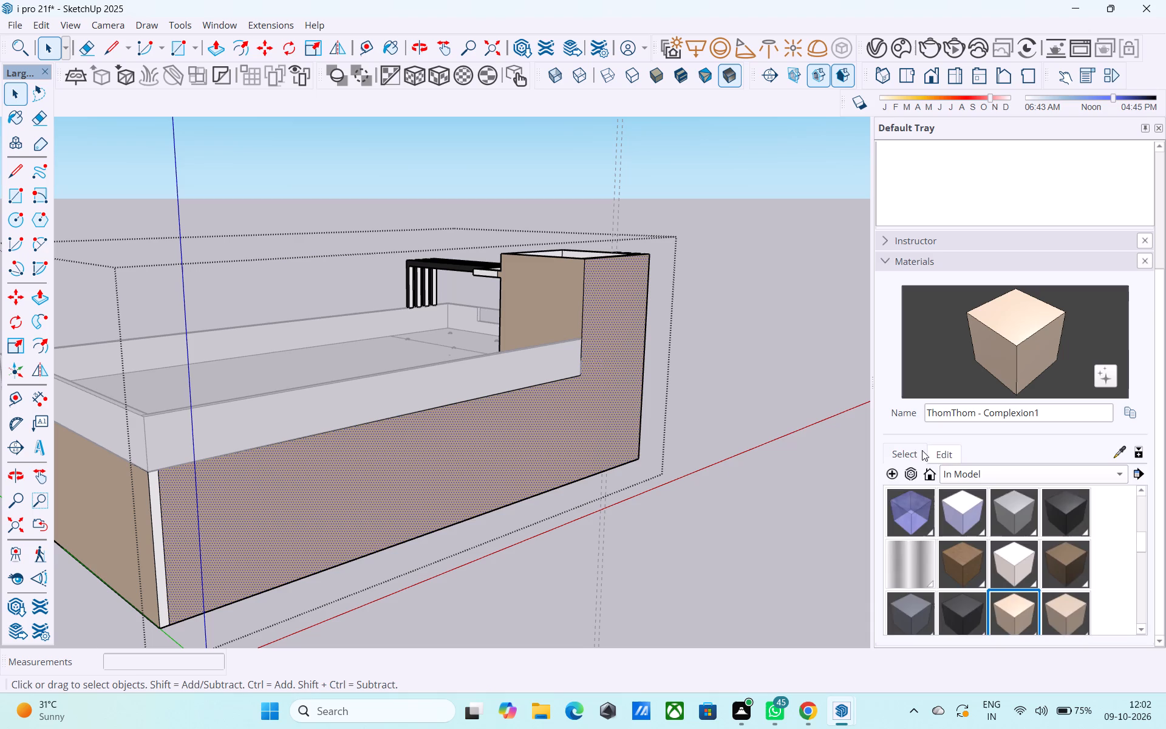
Raise the ThomThom - Complexion1 material's colour to full brightness and close the wall group.
left_click(940, 451)
left_click_drag(967, 480, 965, 475)
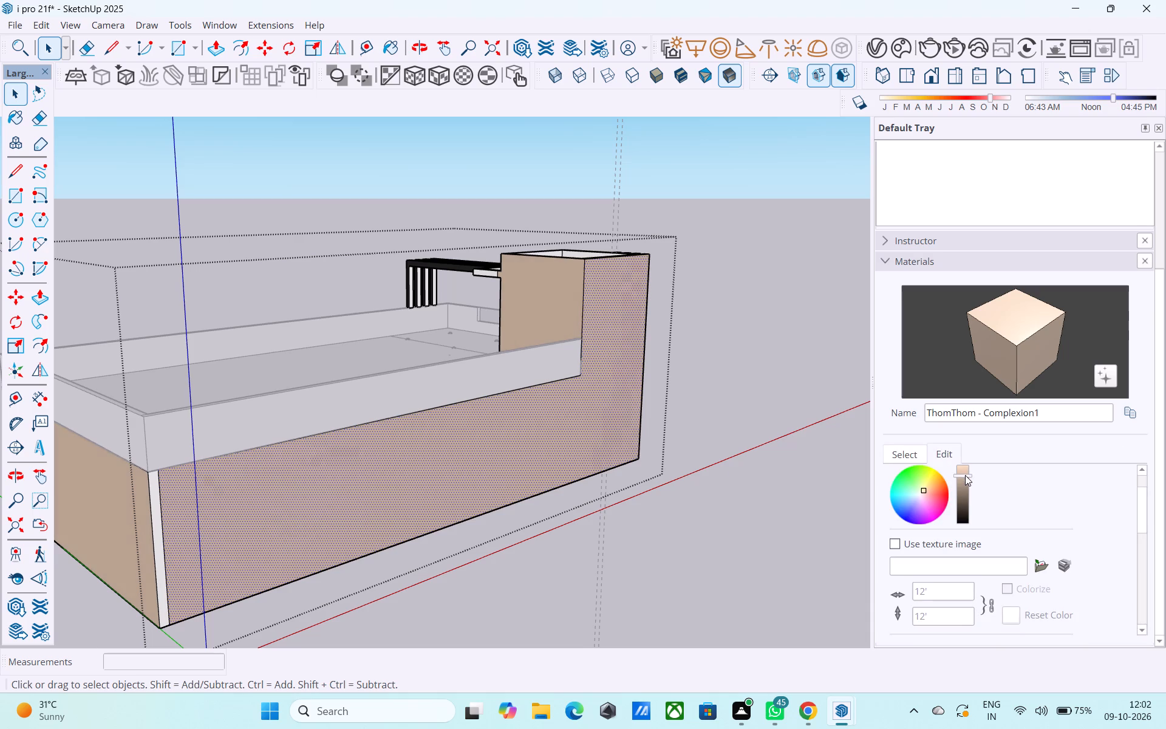
left_click_drag(965, 475, 962, 469)
left_click(771, 410)
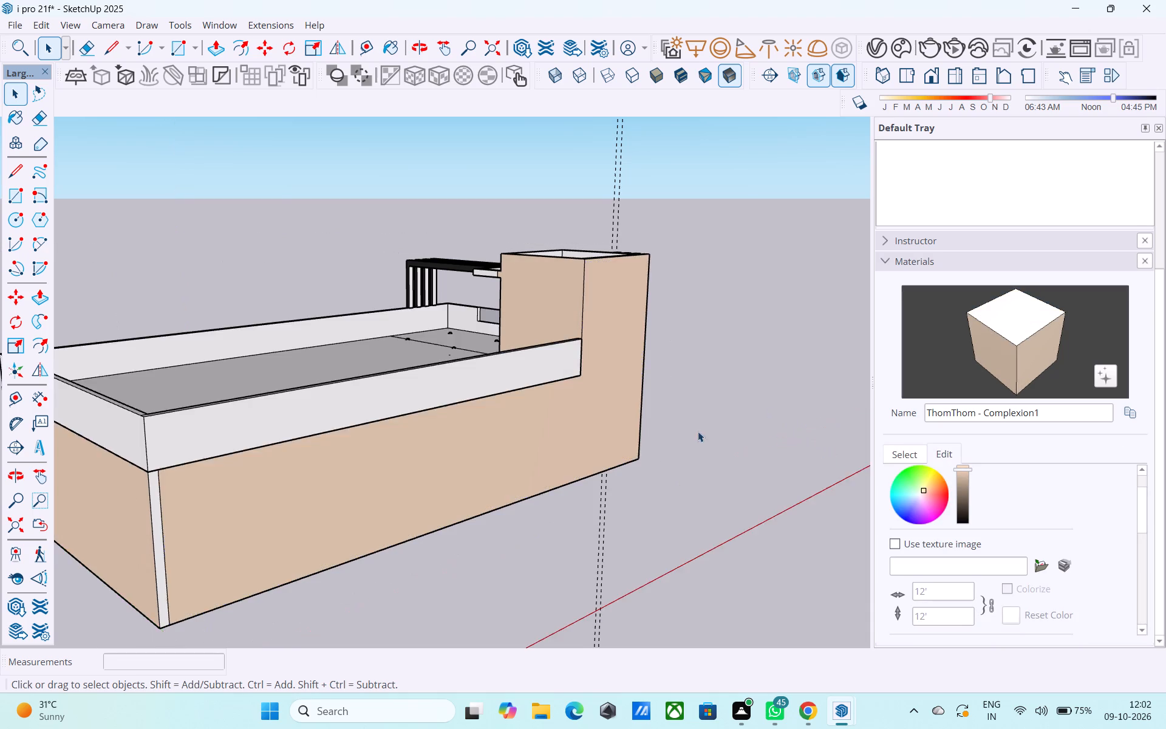
Shift the ThomThom - Complexion1 colour to a paler pinkish tone matching the other long side wall, and review the house.
middle_click_drag(678, 437, 1015, 437)
scroll(772, 462, "down", 5)
middle_click_drag(653, 462, 1165, 453)
middle_click_drag(635, 461, 643, 439)
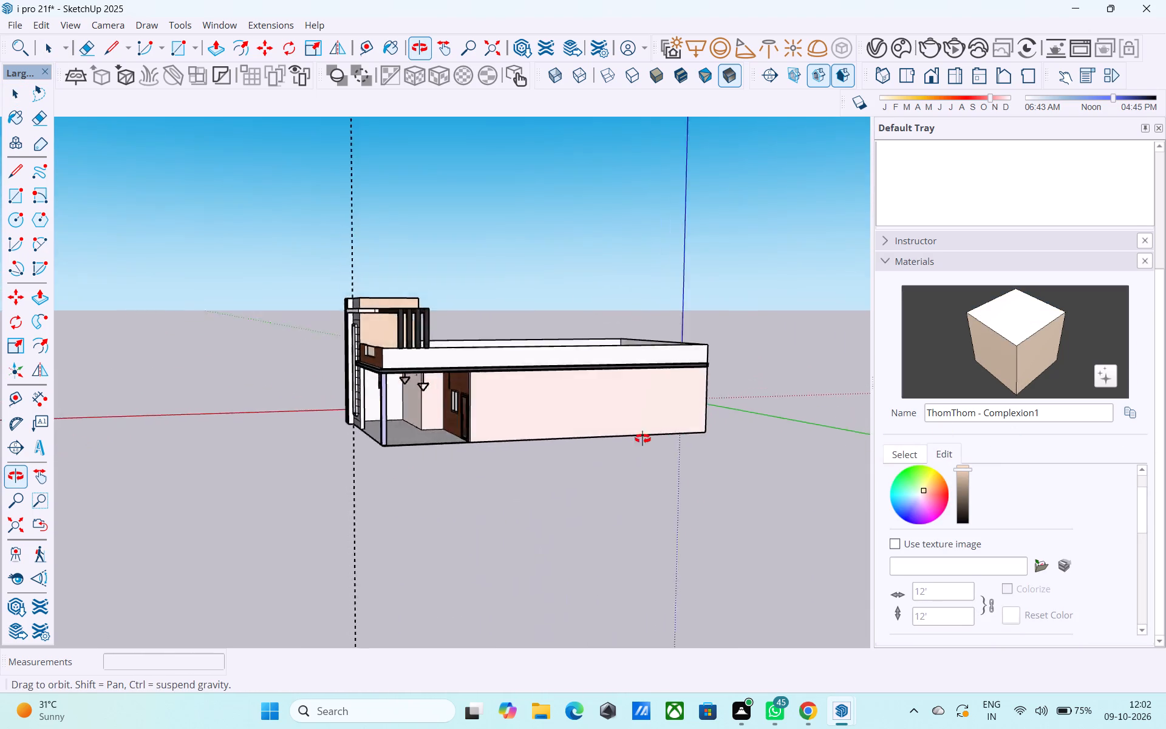
middle_click_drag(643, 439, 588, 450)
middle_click_drag(749, 436, 572, 406)
middle_click_drag(776, 450, 595, 436)
scroll(944, 502, "up", 1)
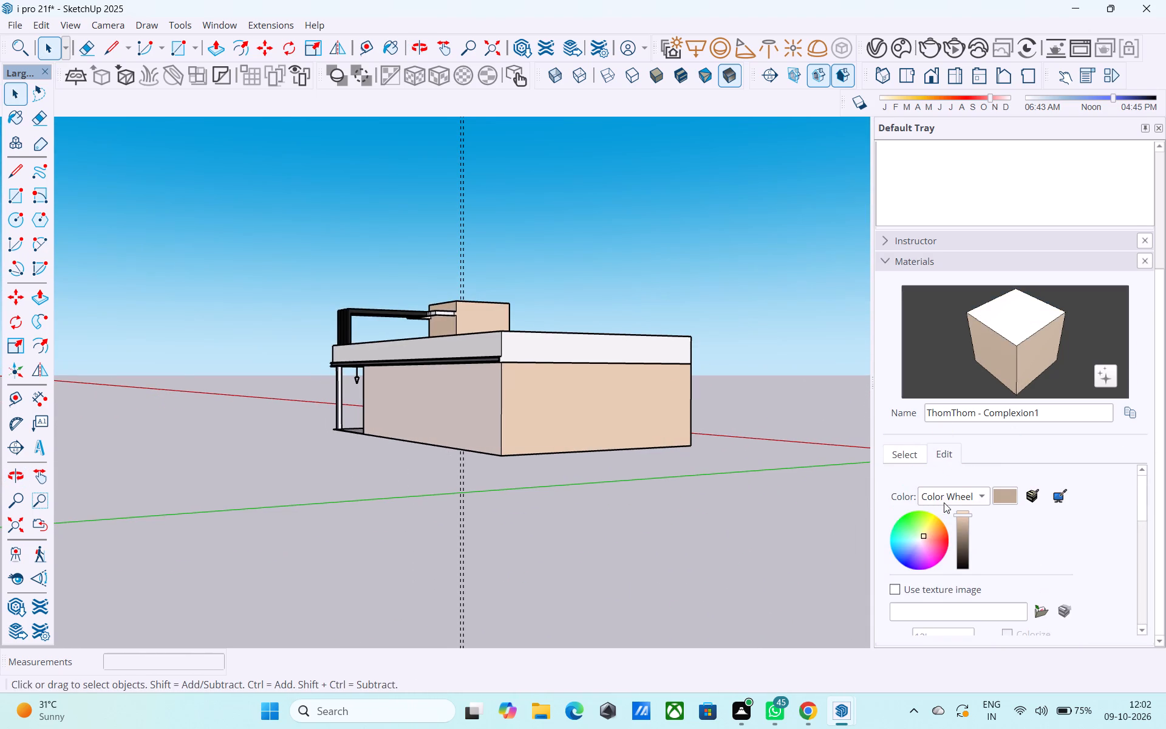
left_click(922, 538)
scroll(641, 468, "down", 3)
middle_click_drag(645, 473, 877, 492)
middle_click_drag(477, 478, 868, 465)
middle_click_drag(387, 478, 392, 478)
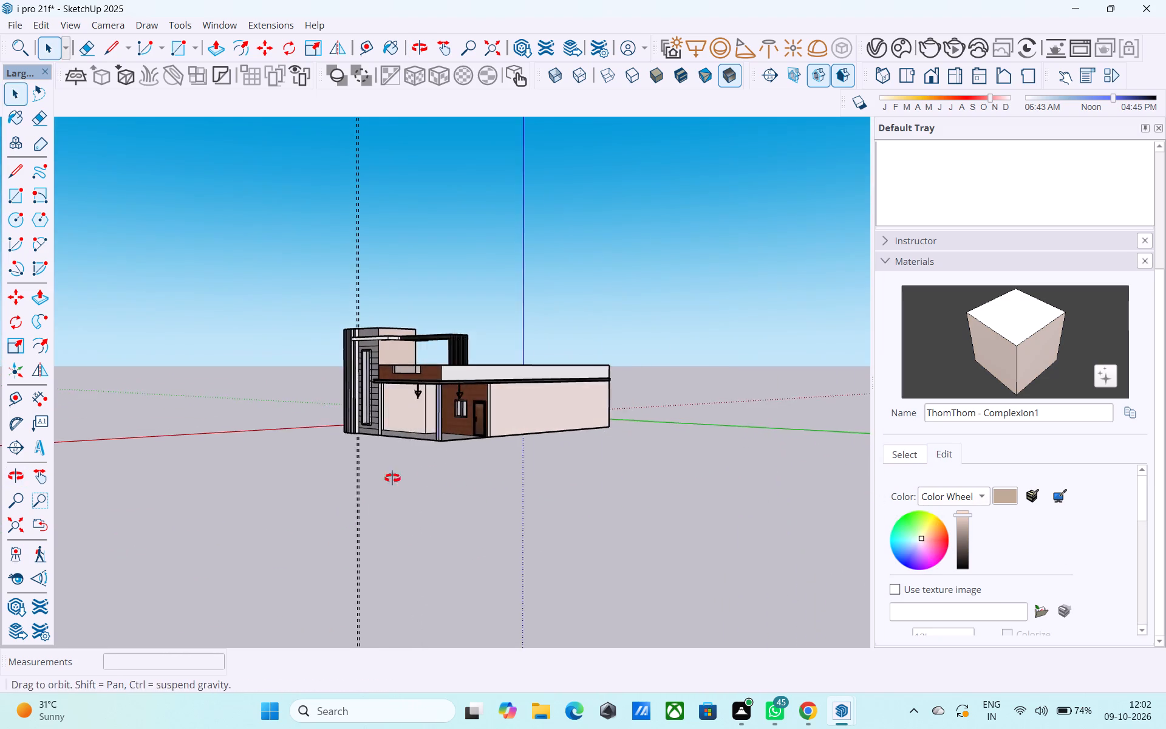
Review the repainted house from its long side, tower side and front.
middle_click_drag(392, 478, 709, 495)
middle_click_drag(506, 460, 441, 463)
left_click(548, 441)
middle_click_drag(408, 420, 810, 437)
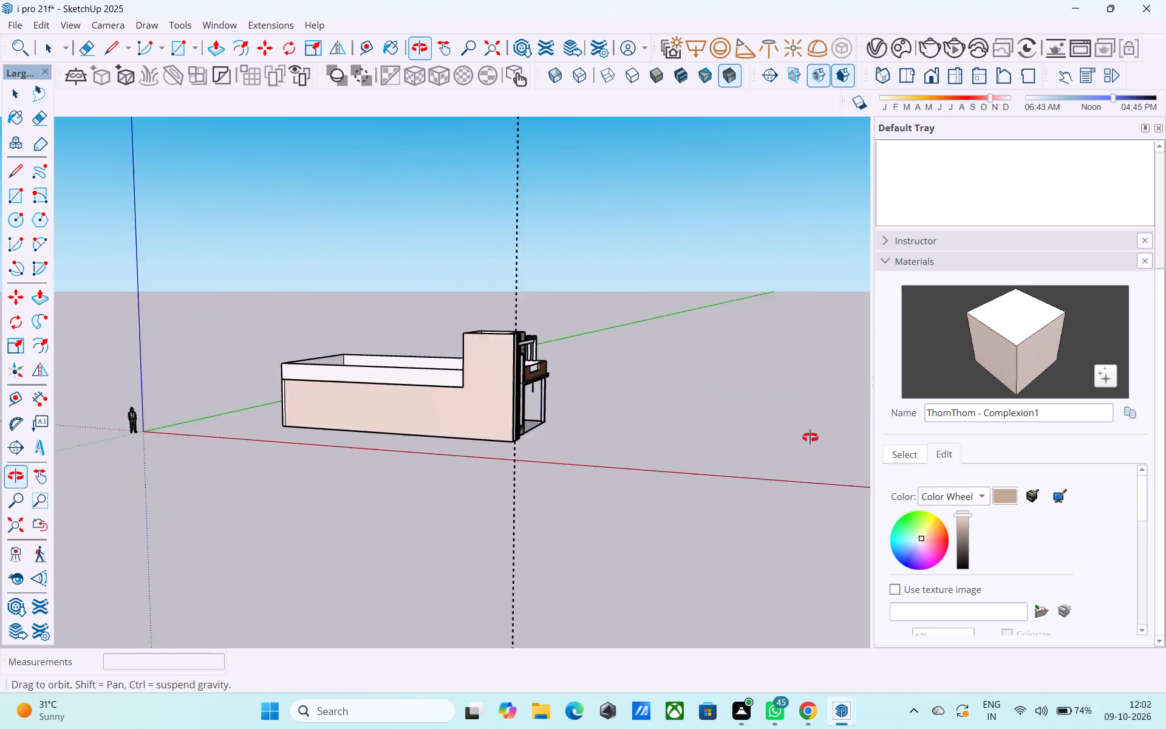
middle_click_drag(810, 437, 554, 428)
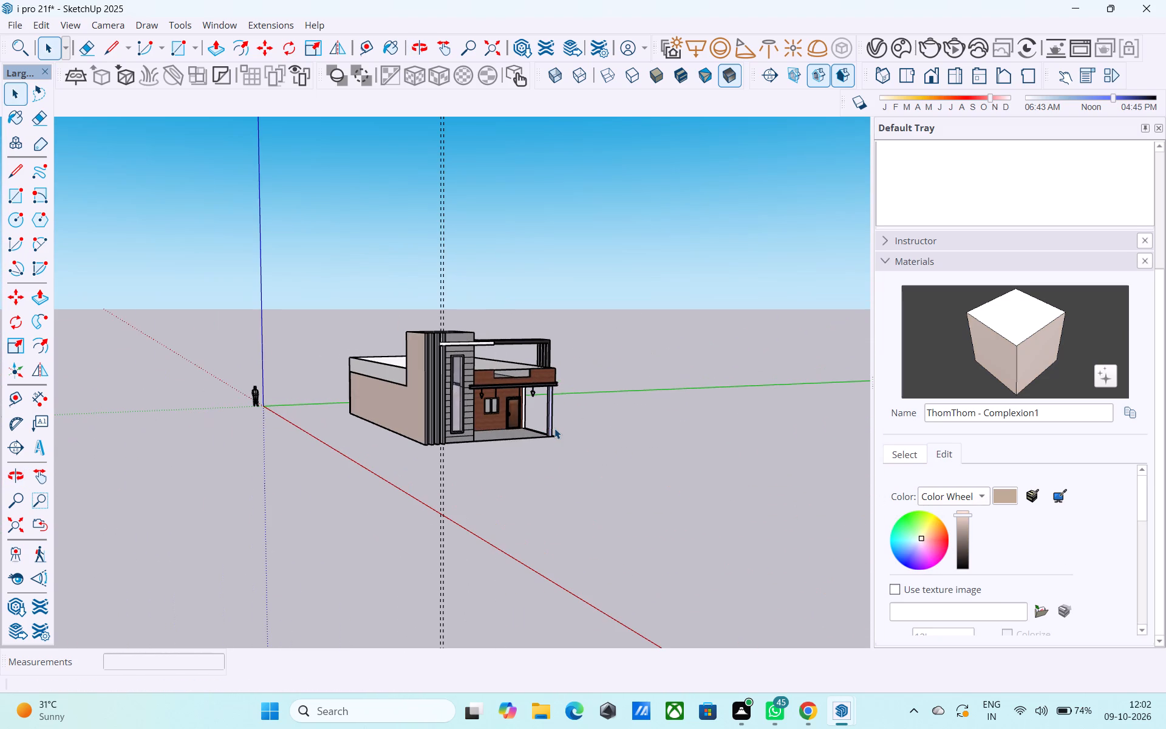
middle_click_drag(560, 393, 502, 386)
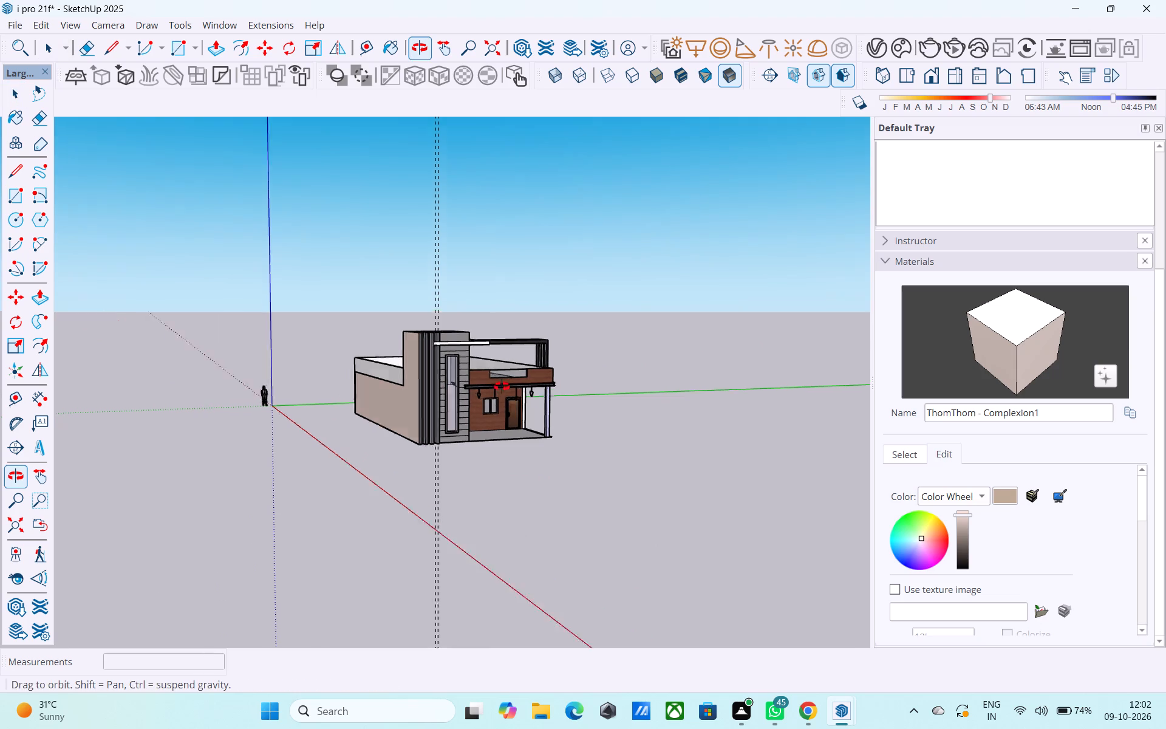
middle_click_drag(502, 386, 442, 381)
Raise the brightness of the in-model Wood_Veneer_15_1K material used on the porch wall, and close the wall group.
scroll(473, 408, "up", 4)
middle_click_drag(488, 440, 455, 414)
scroll(488, 440, "up", 6)
left_click(453, 397)
double_click(453, 396)
left_click(457, 371)
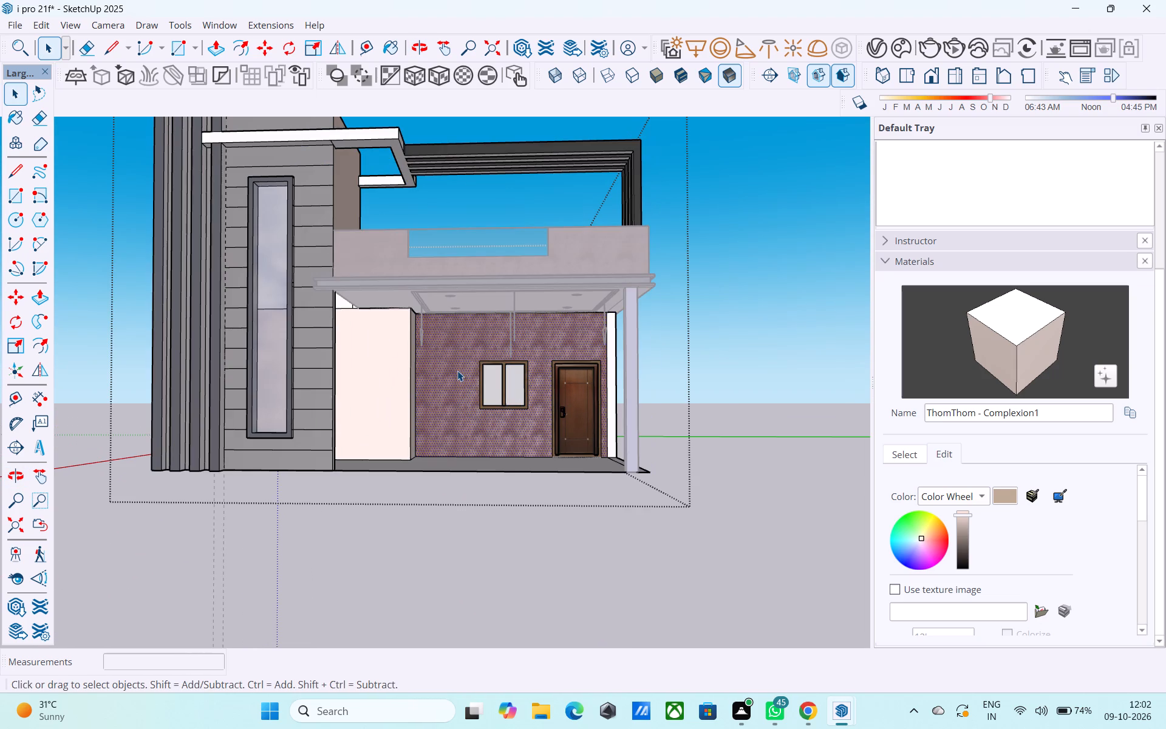
left_click(925, 457)
scroll(975, 536, "up", 1)
scroll(977, 544, "down", 4)
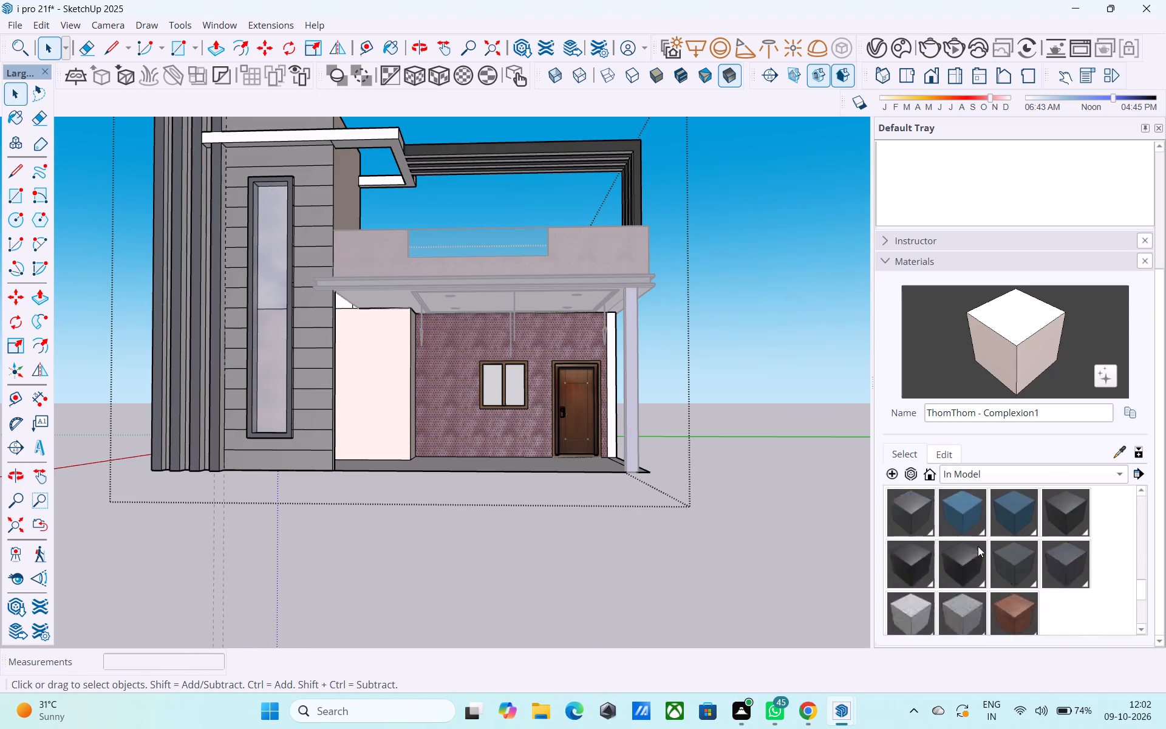
scroll(978, 546, "down", 2)
left_click(1003, 558)
left_click(943, 454)
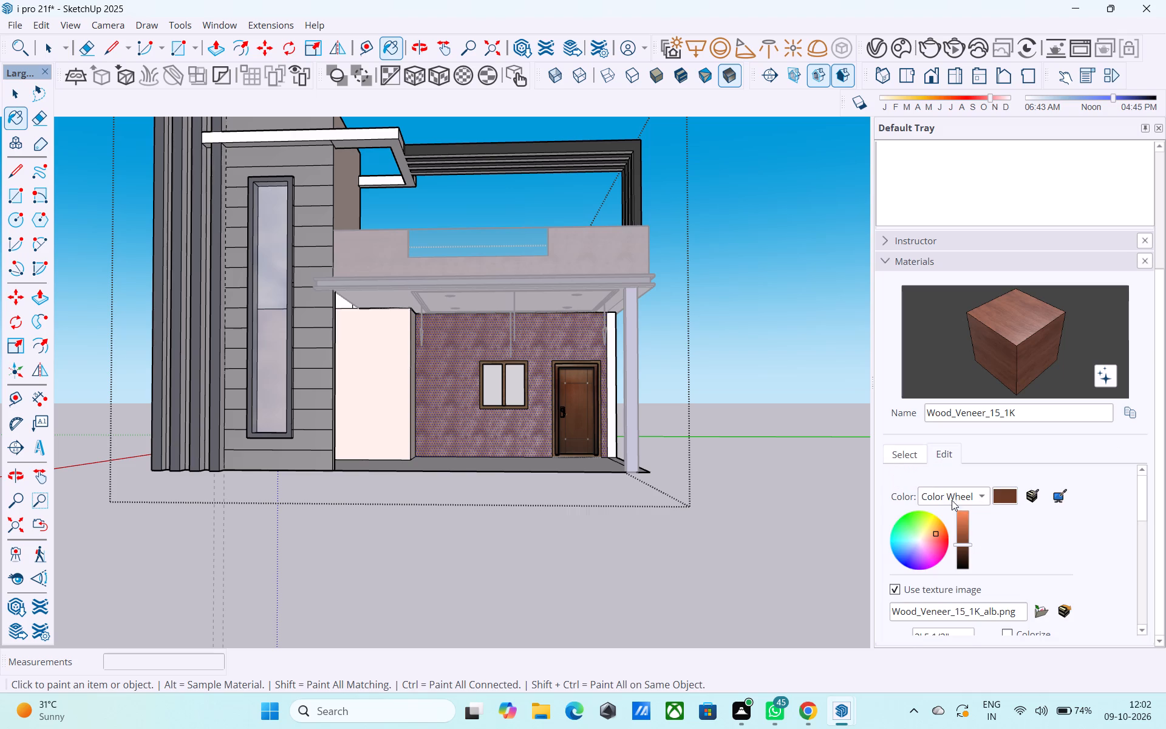
left_click_drag(962, 542, 962, 527)
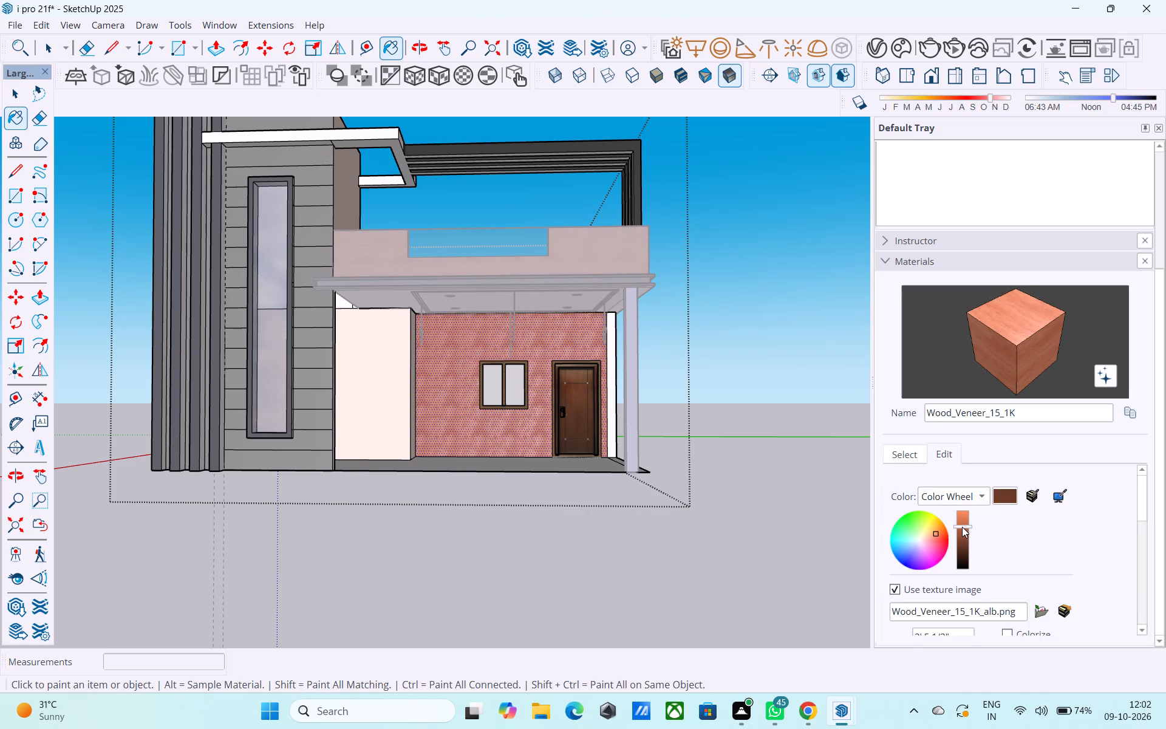
left_click_drag(962, 527, 962, 532)
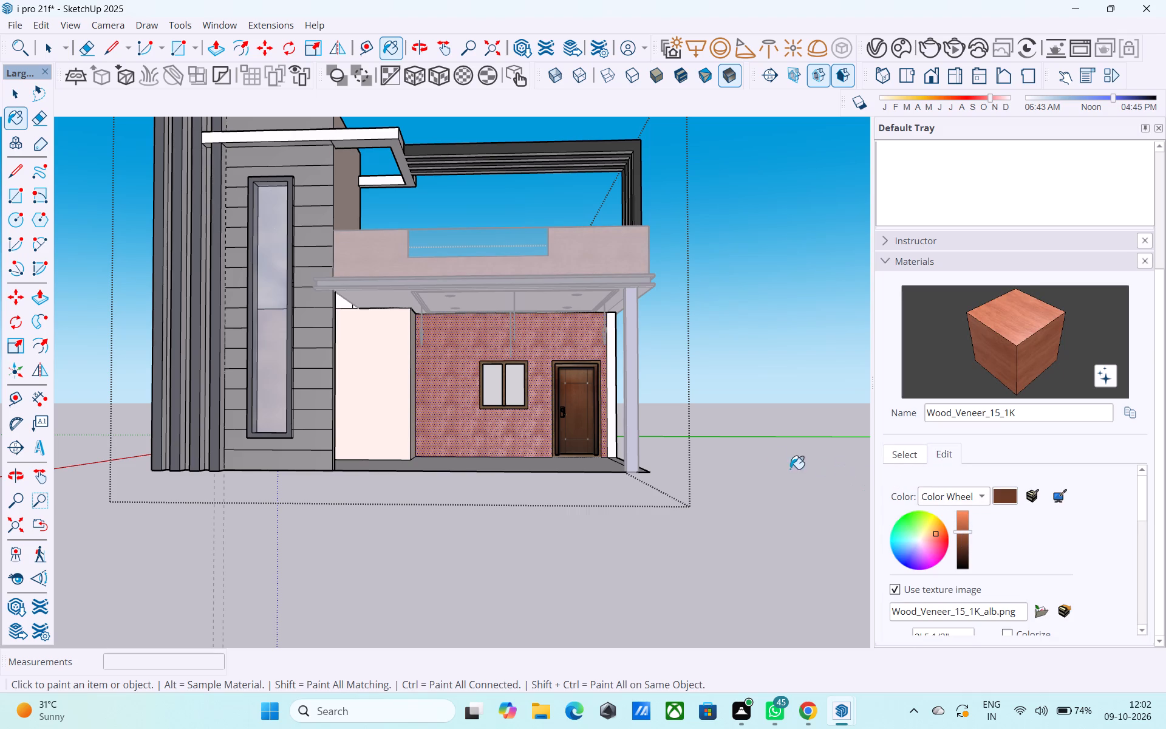
key("space")
left_click(761, 462)
middle_click_drag(724, 463, 689, 556)
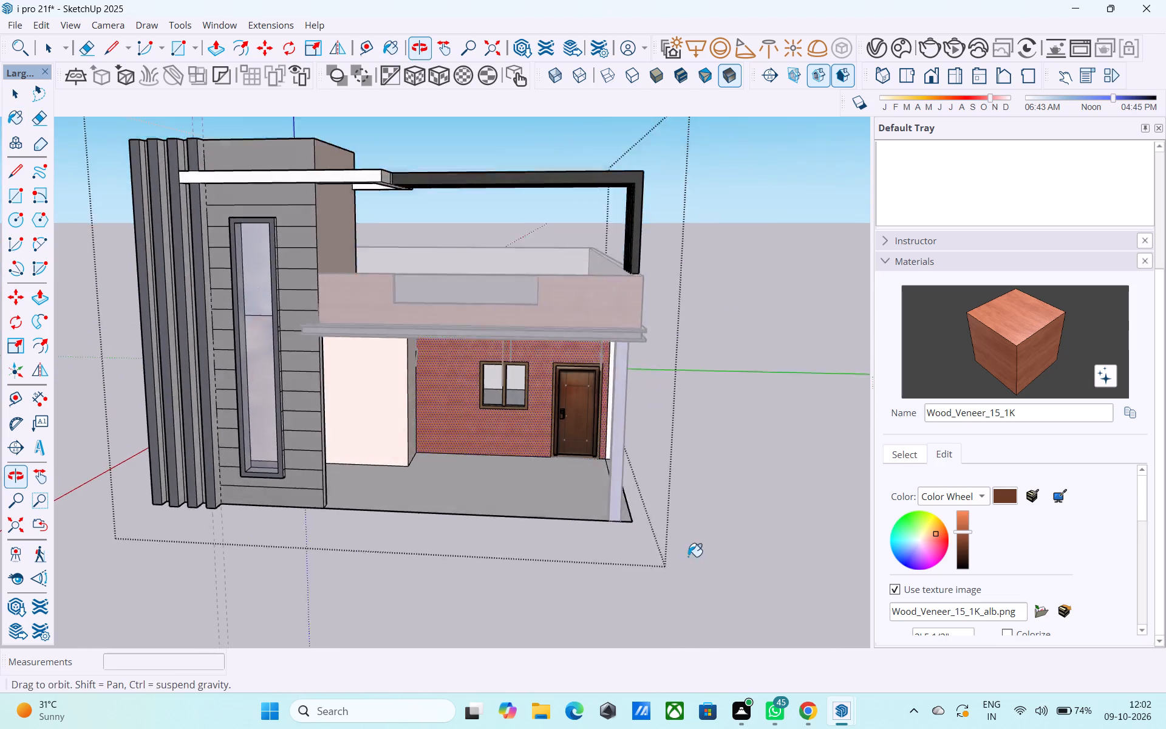
middle_click_drag(687, 490, 564, 426)
key("space")
left_click(782, 428)
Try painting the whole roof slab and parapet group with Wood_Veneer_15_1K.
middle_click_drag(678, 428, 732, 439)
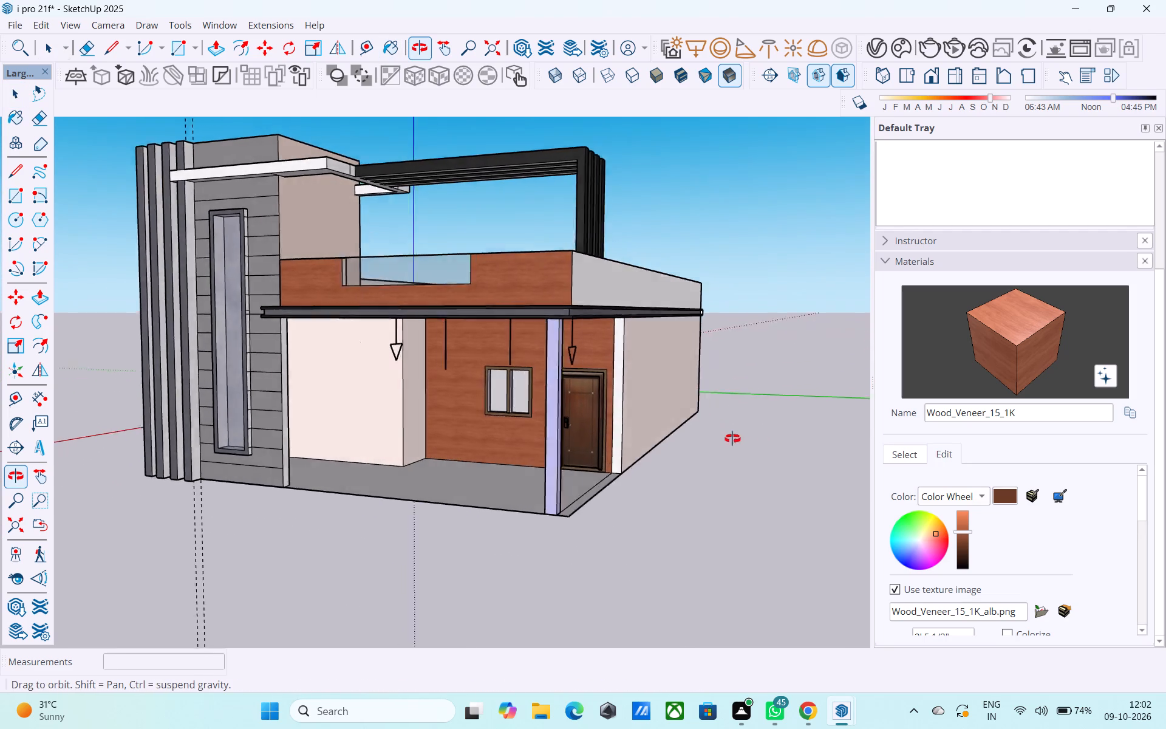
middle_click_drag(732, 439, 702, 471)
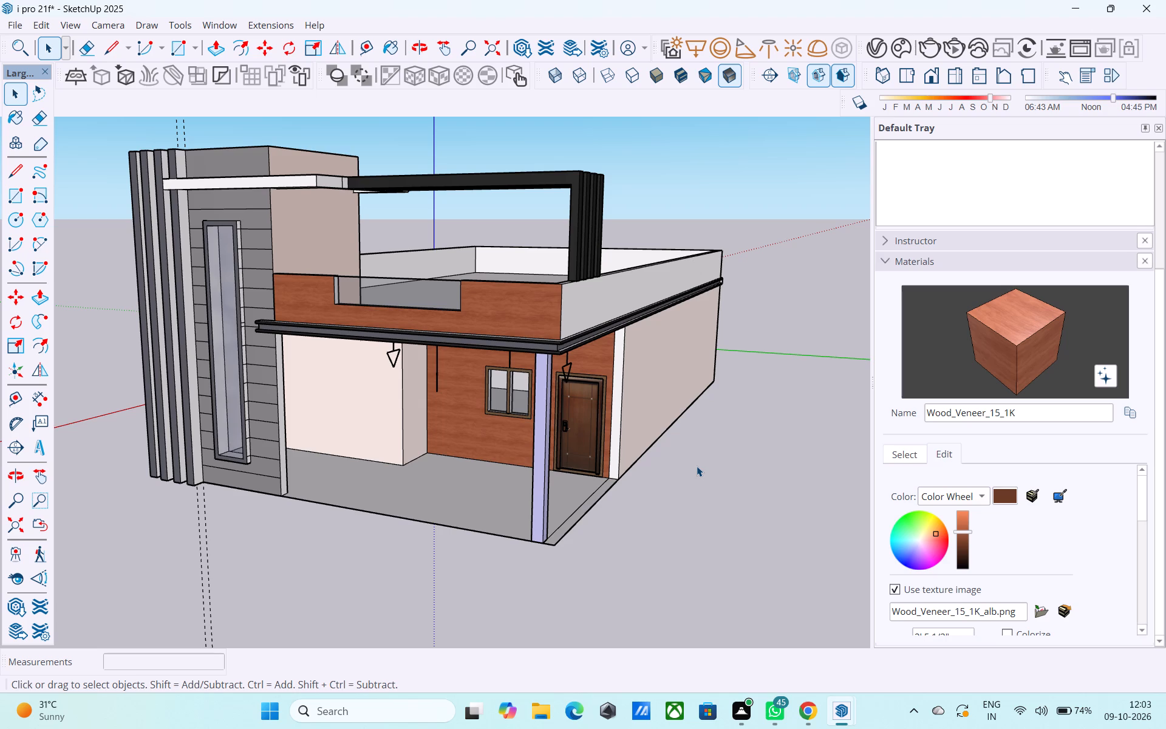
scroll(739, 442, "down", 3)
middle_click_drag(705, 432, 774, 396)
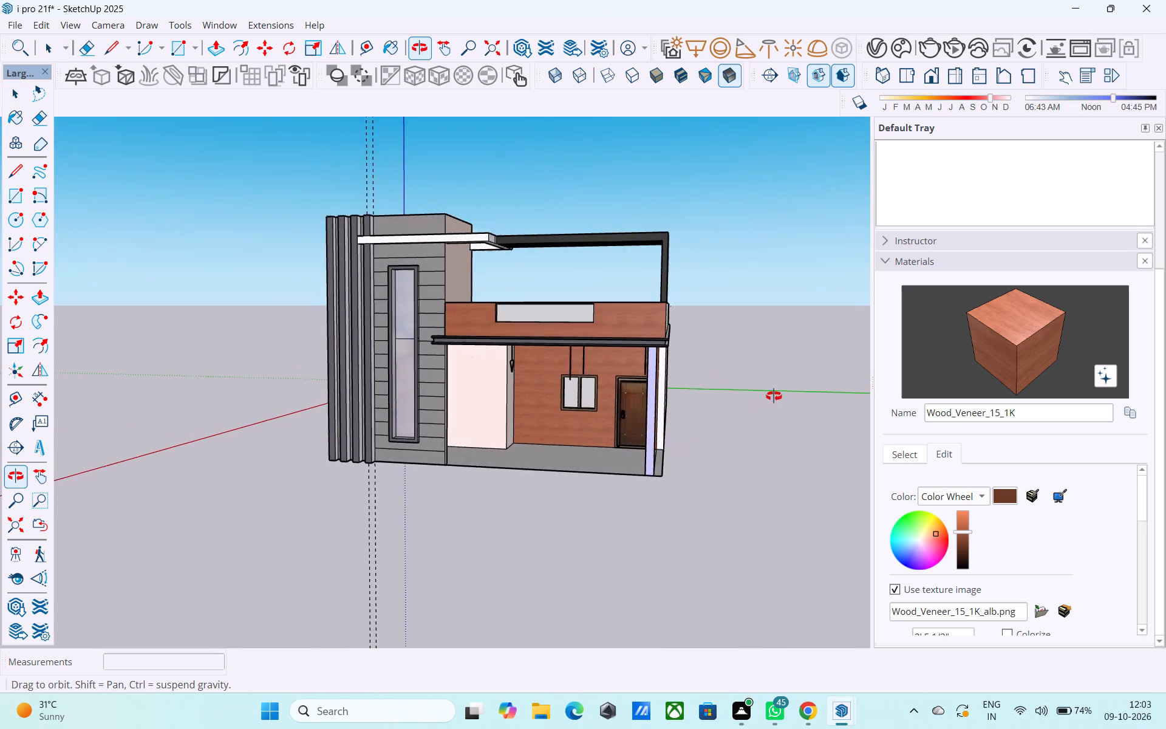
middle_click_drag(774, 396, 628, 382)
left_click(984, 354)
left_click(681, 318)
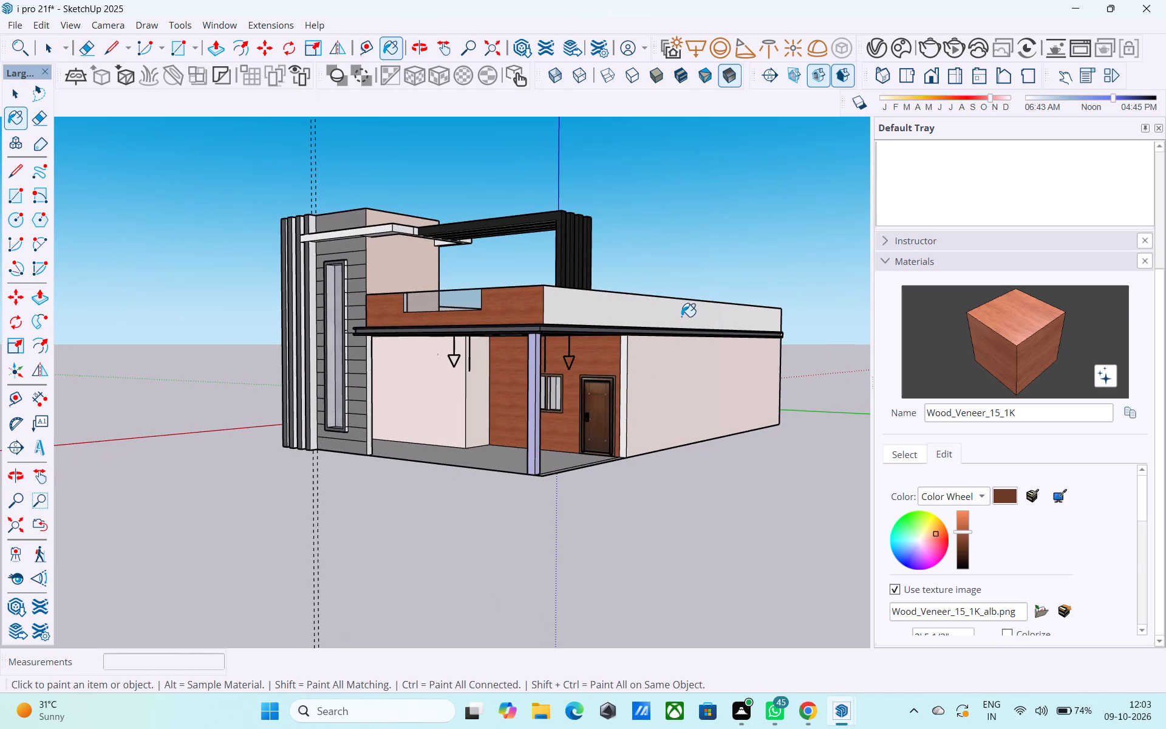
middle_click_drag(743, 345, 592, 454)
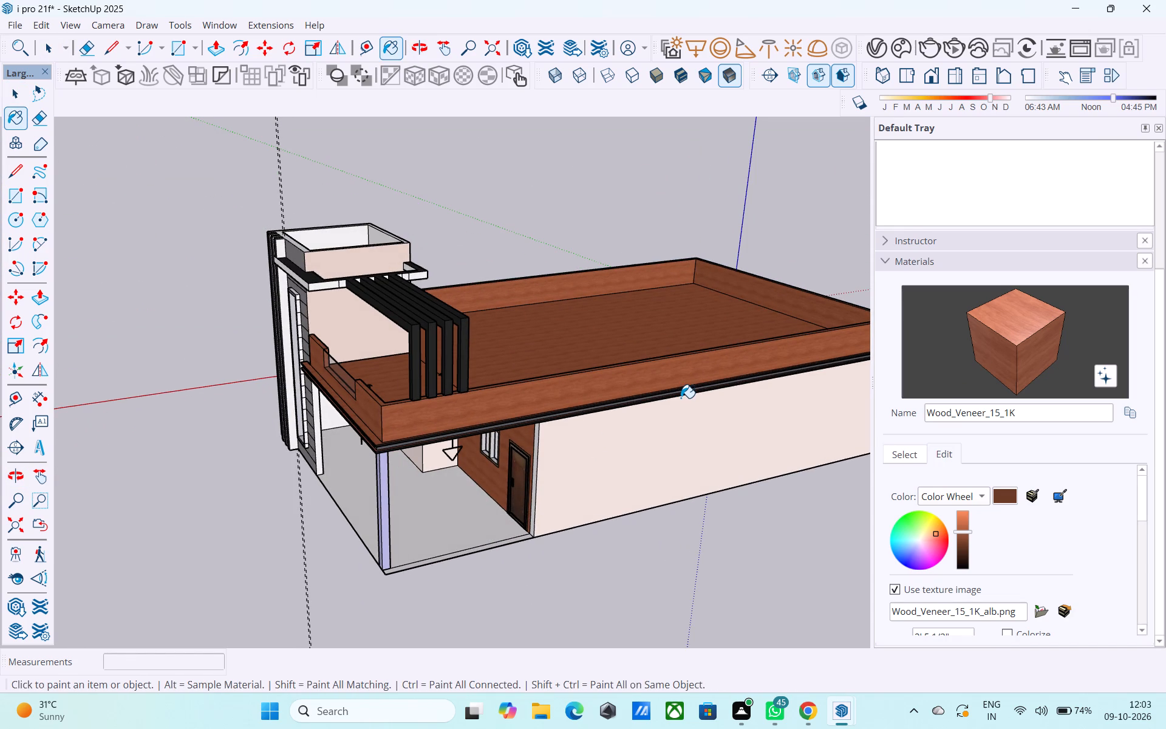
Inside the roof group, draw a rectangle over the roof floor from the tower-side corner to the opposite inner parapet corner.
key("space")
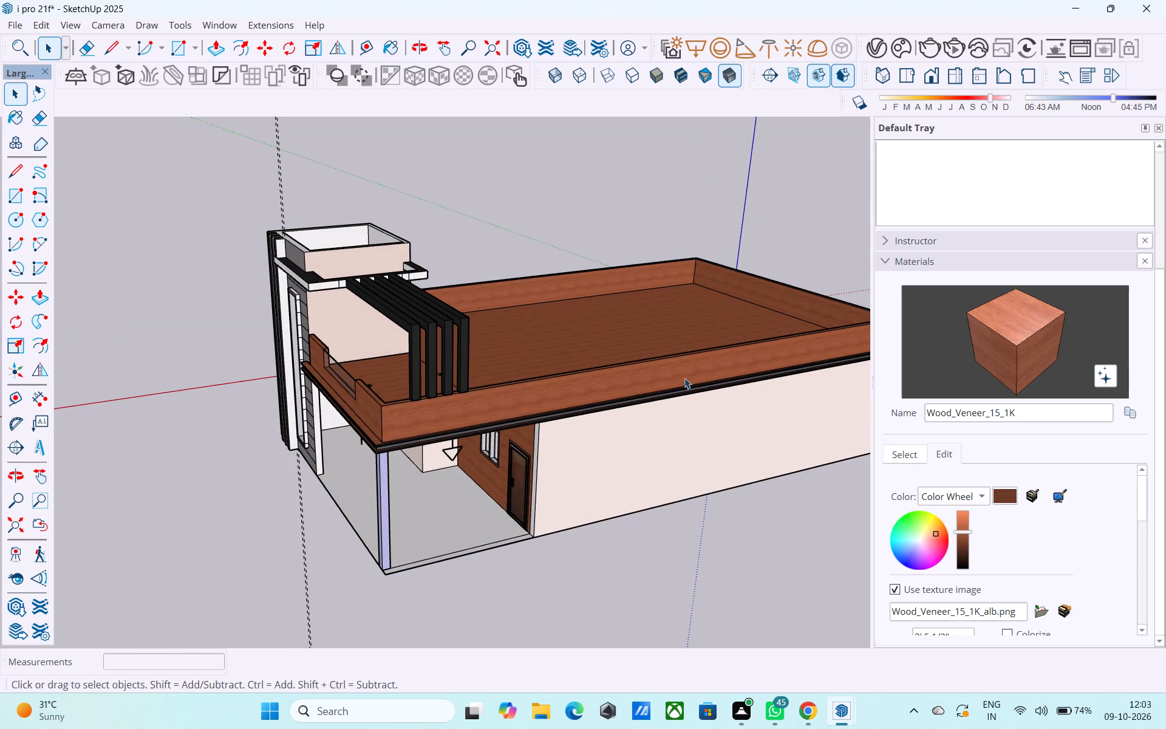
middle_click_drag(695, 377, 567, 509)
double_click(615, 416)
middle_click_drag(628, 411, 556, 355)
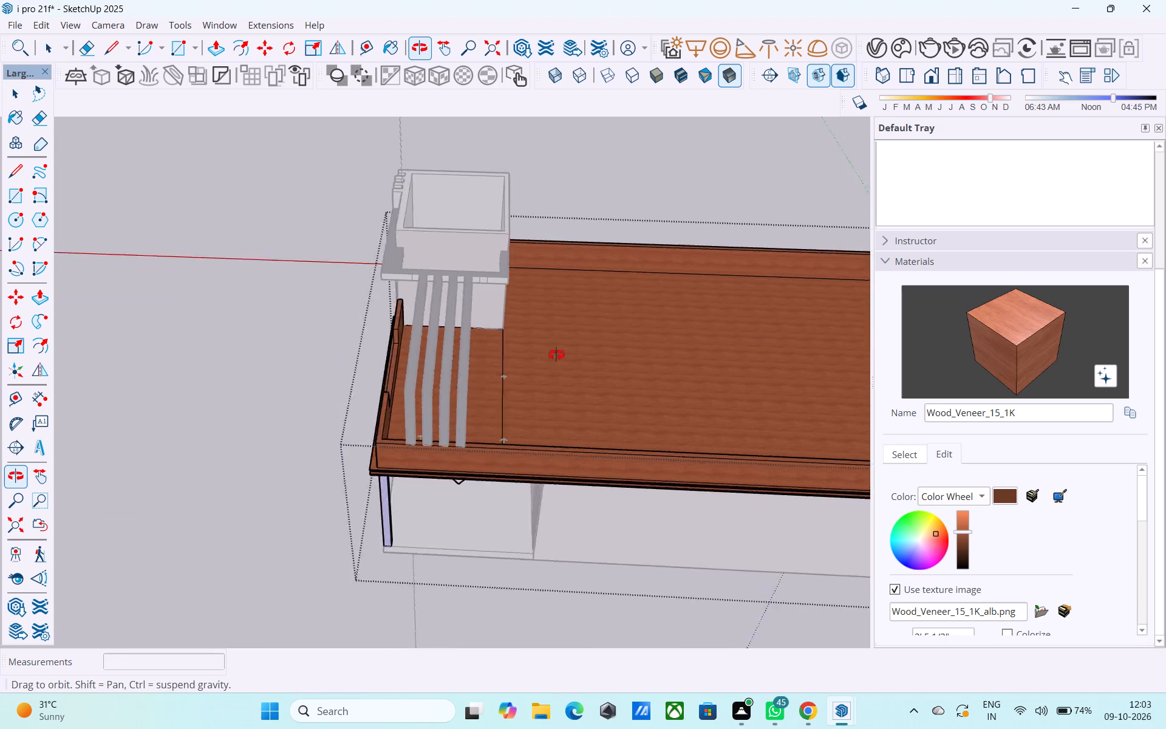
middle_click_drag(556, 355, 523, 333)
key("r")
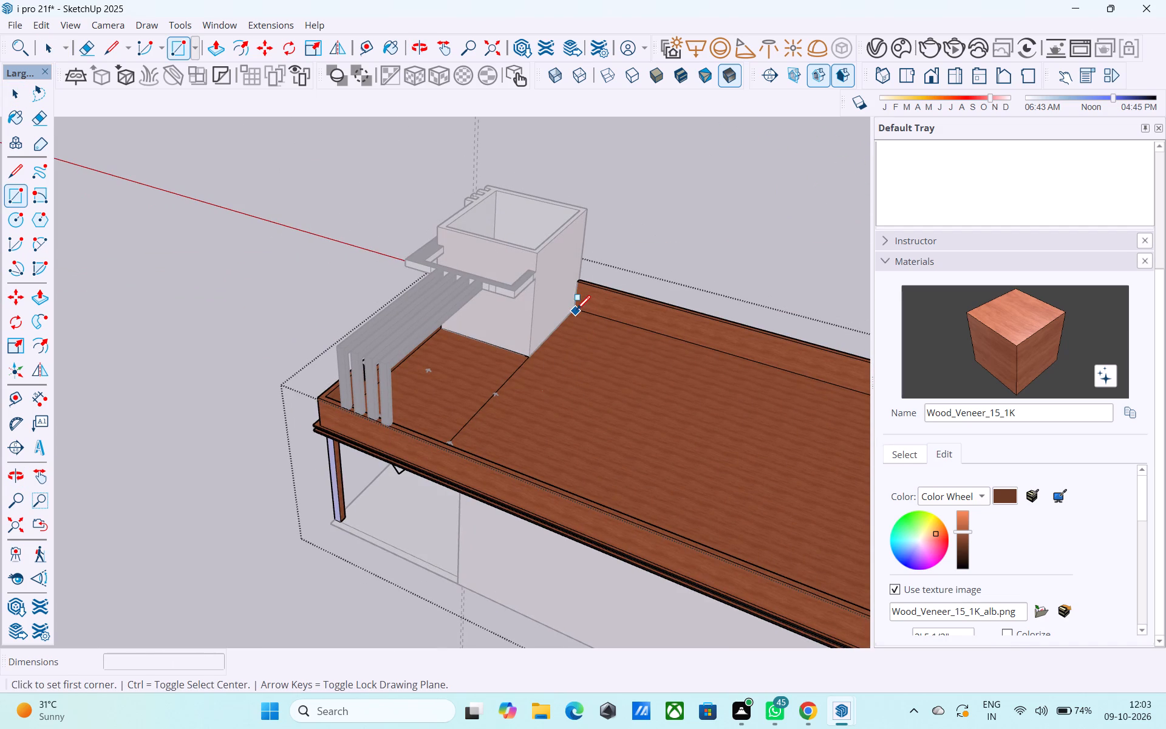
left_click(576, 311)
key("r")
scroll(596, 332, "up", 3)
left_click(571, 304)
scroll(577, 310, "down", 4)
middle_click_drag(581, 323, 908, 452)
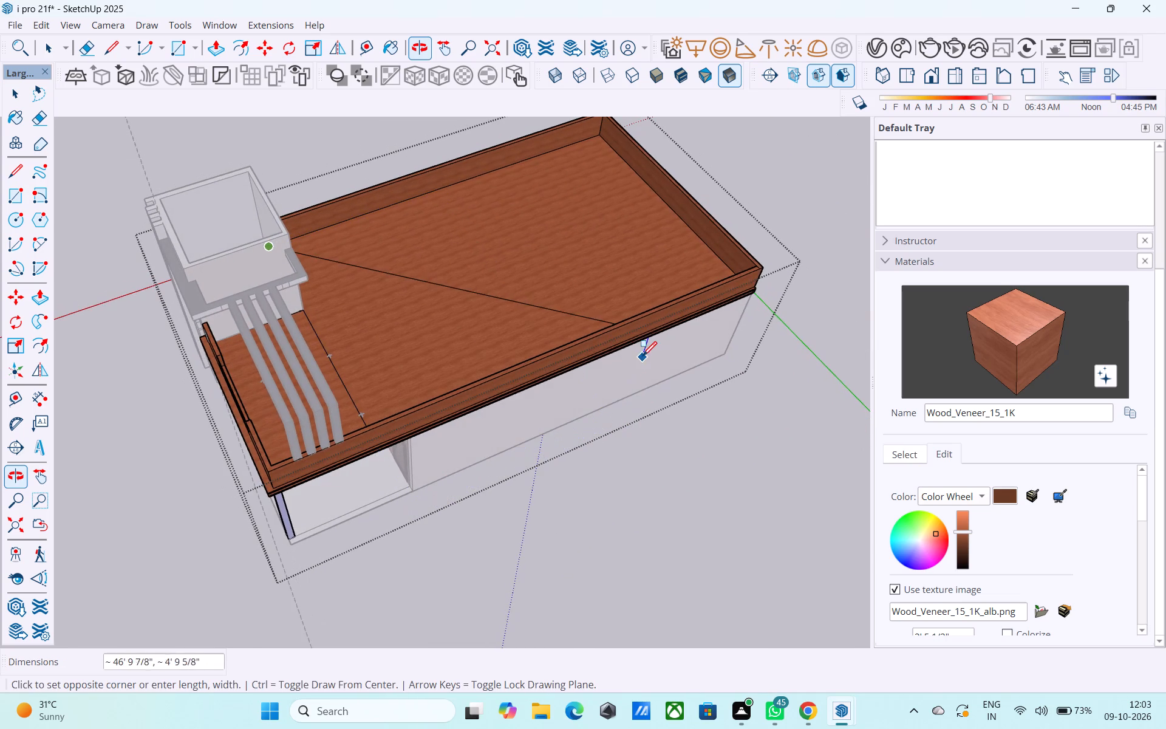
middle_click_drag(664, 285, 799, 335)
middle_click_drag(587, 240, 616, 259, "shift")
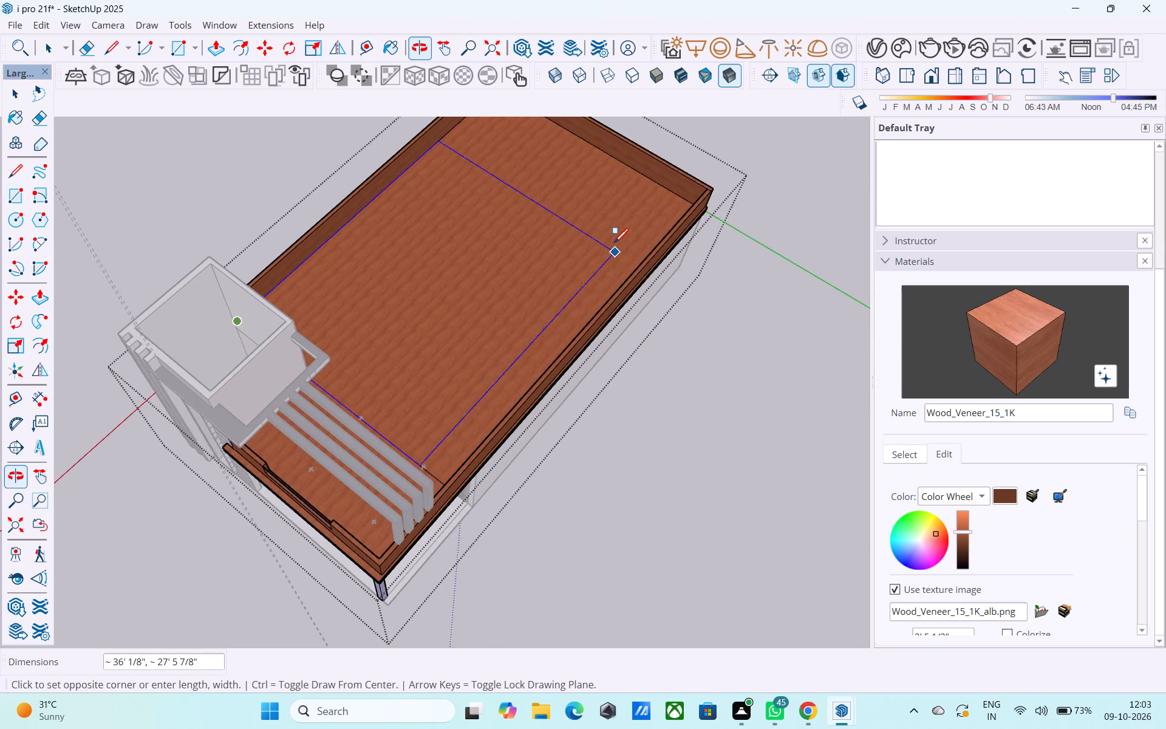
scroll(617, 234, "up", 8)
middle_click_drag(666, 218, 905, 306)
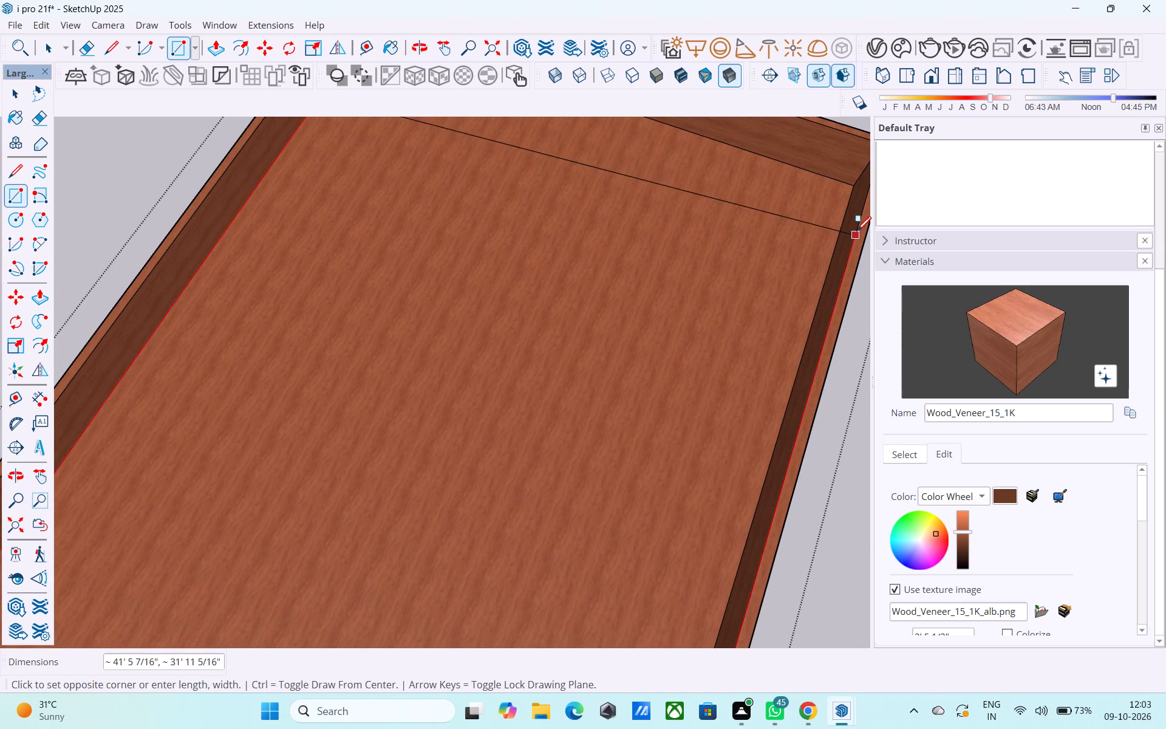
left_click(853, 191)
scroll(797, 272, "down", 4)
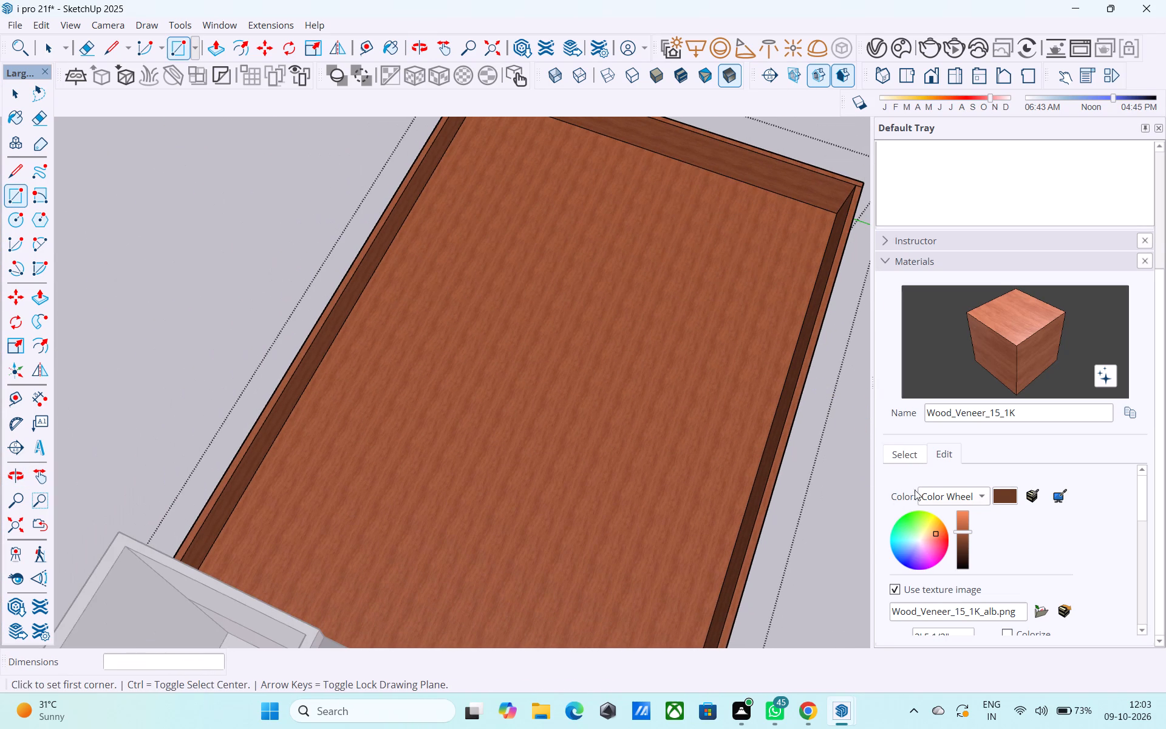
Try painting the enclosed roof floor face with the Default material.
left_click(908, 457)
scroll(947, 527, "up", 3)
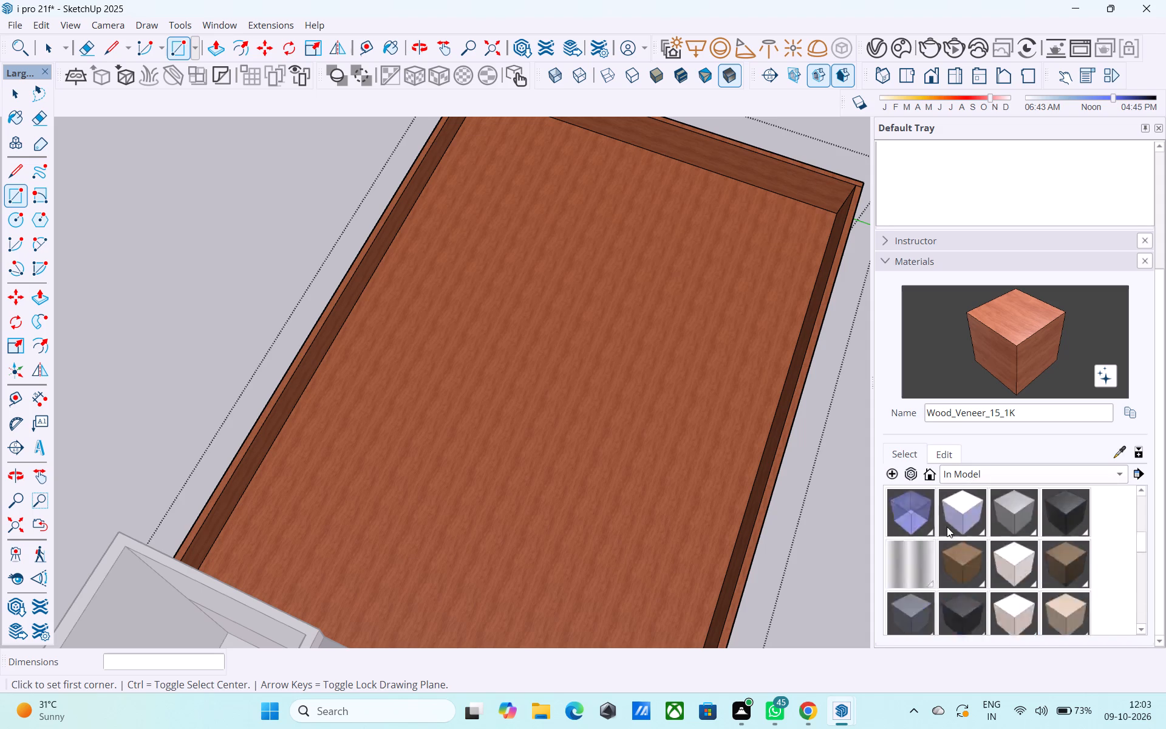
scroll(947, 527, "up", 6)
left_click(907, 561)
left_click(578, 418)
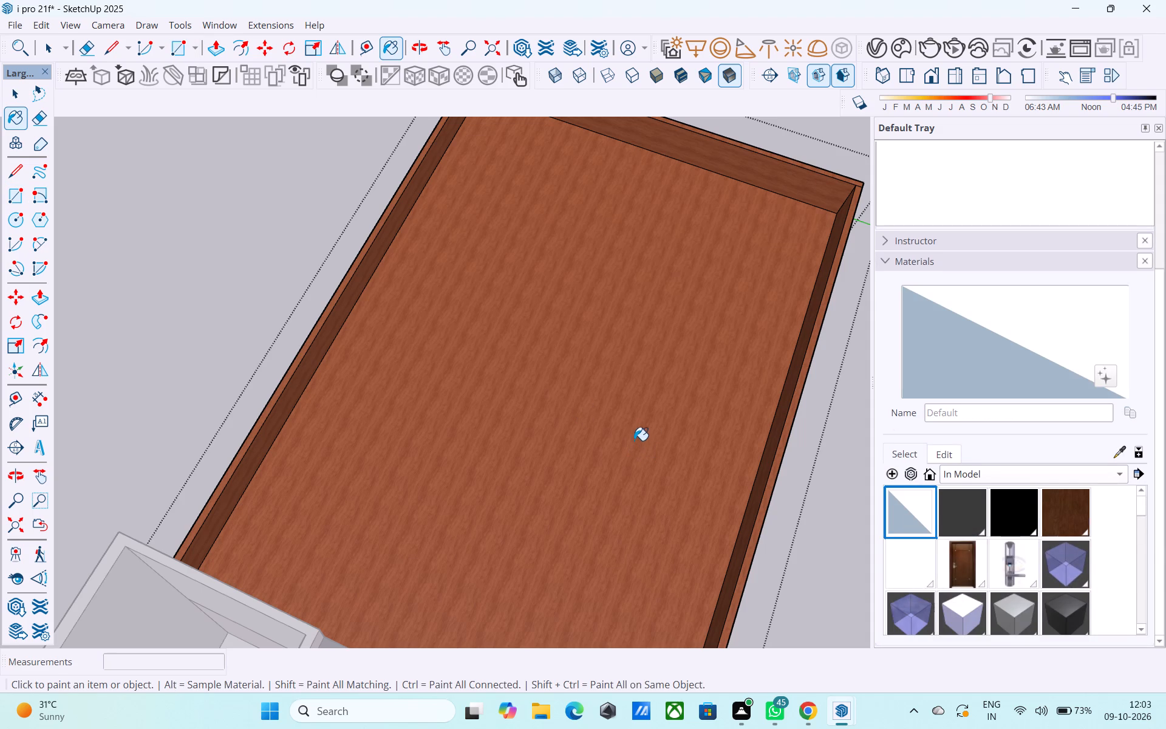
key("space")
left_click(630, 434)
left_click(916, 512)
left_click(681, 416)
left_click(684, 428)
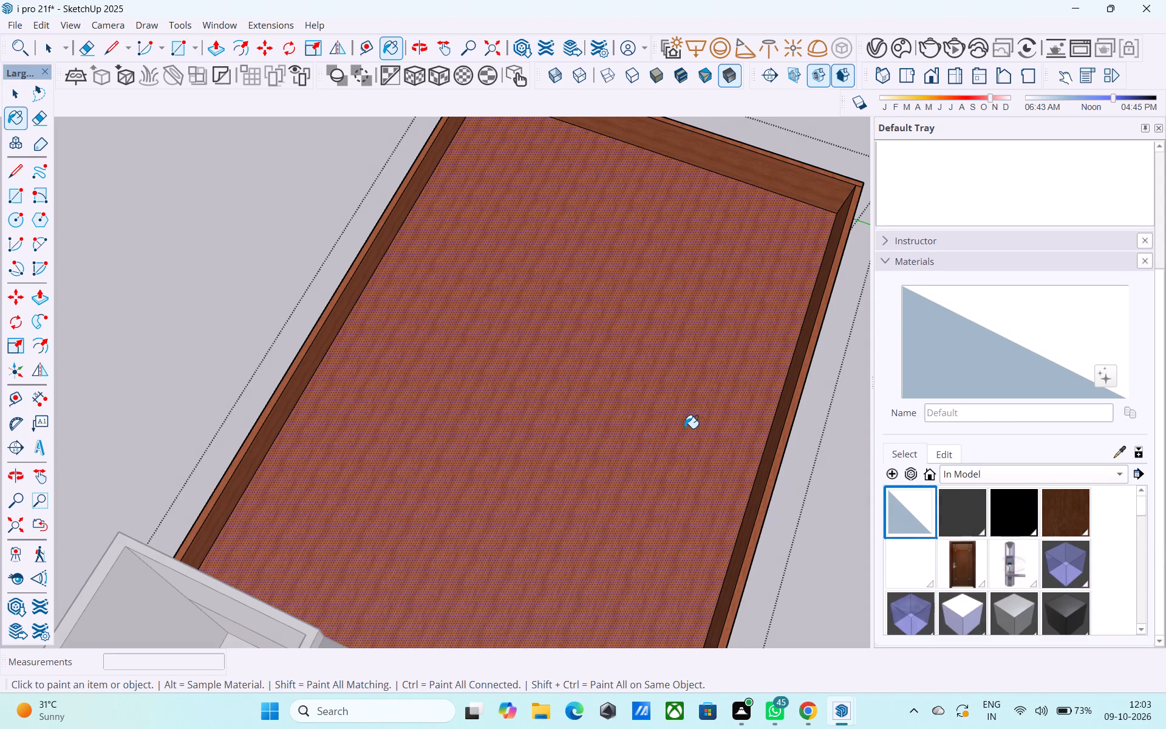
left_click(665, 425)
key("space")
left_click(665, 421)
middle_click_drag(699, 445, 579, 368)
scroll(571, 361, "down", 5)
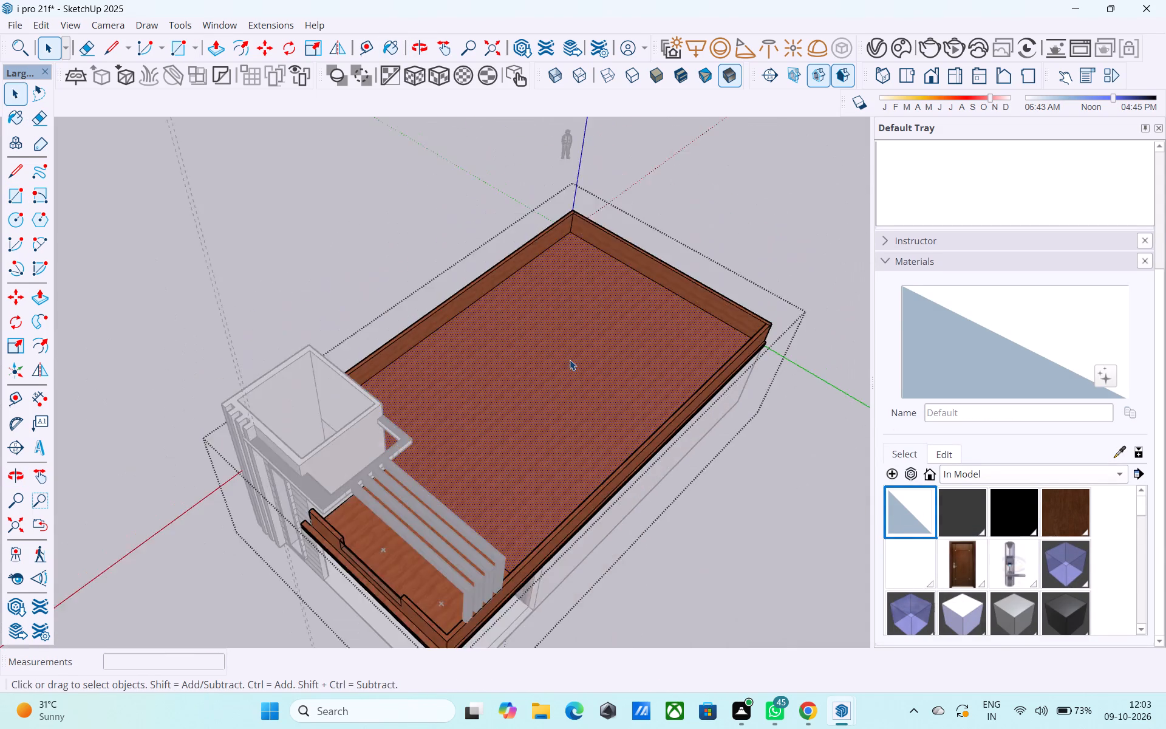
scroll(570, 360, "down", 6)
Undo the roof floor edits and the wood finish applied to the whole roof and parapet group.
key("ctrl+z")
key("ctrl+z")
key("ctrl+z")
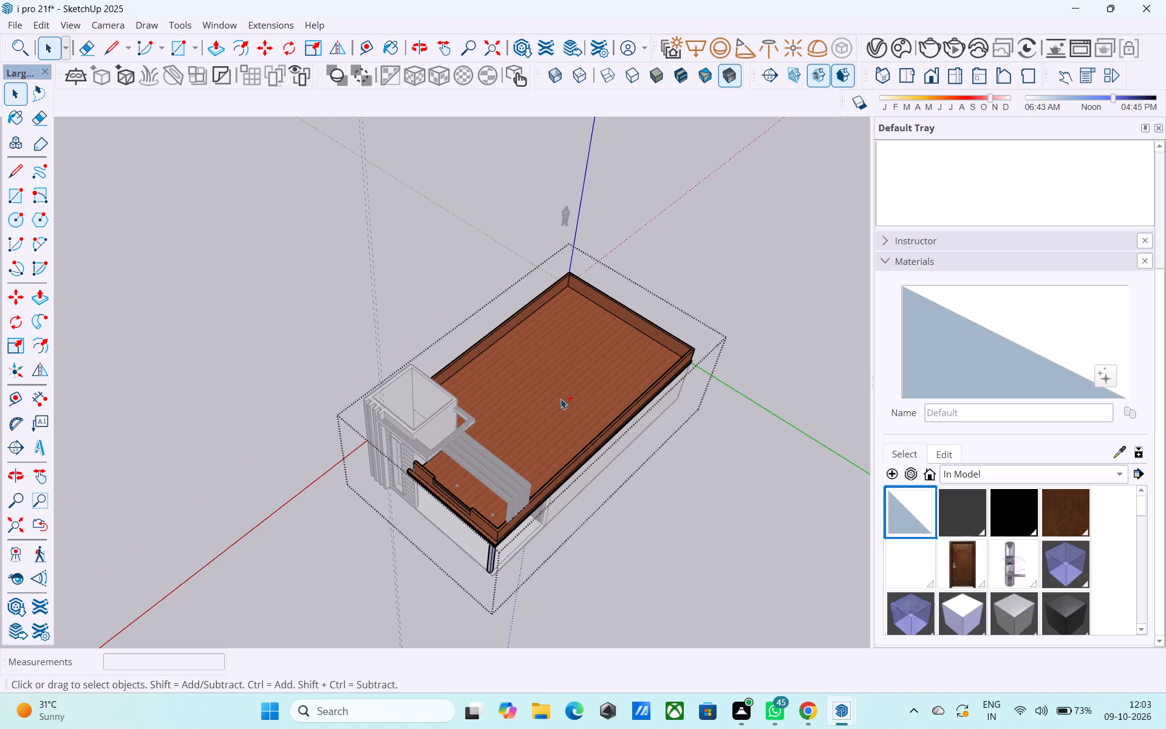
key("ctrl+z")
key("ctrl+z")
Inside the roof group, paint only the outer face of the door-side long parapet with Wood_Veneer_15_1K.
middle_click_drag(590, 426, 550, 366)
scroll(601, 454, "up", 4)
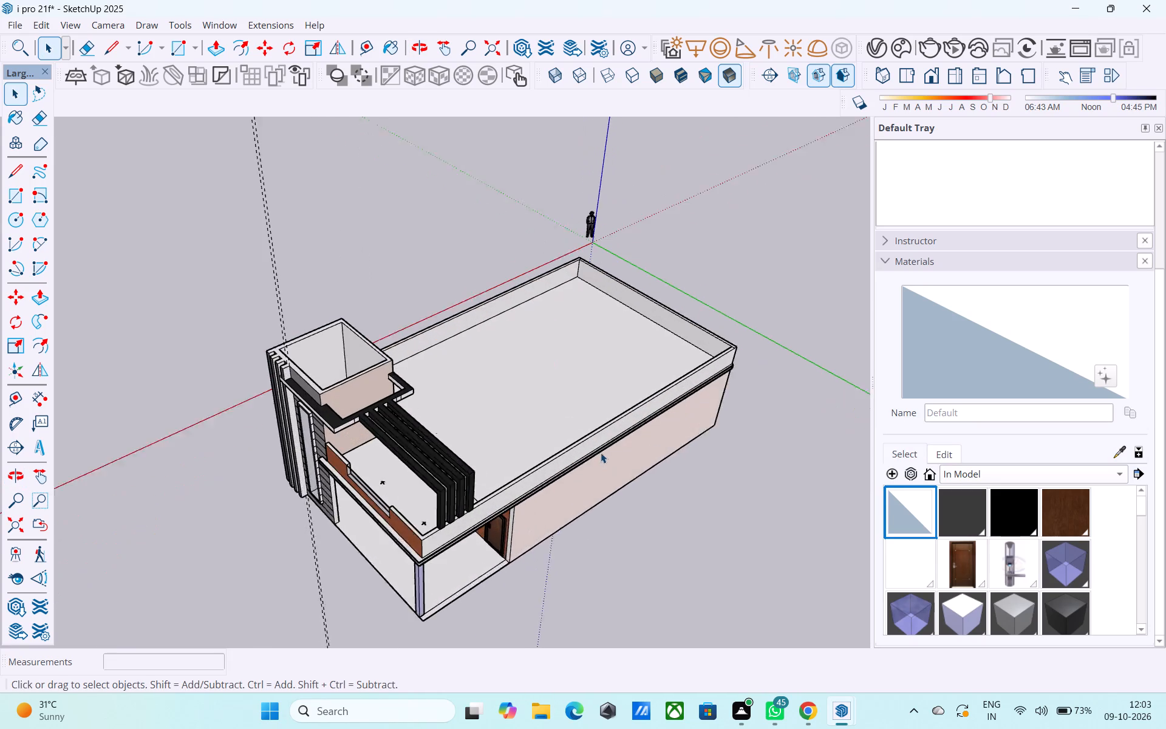
double_click(598, 445)
middle_click_drag(595, 438, 525, 369)
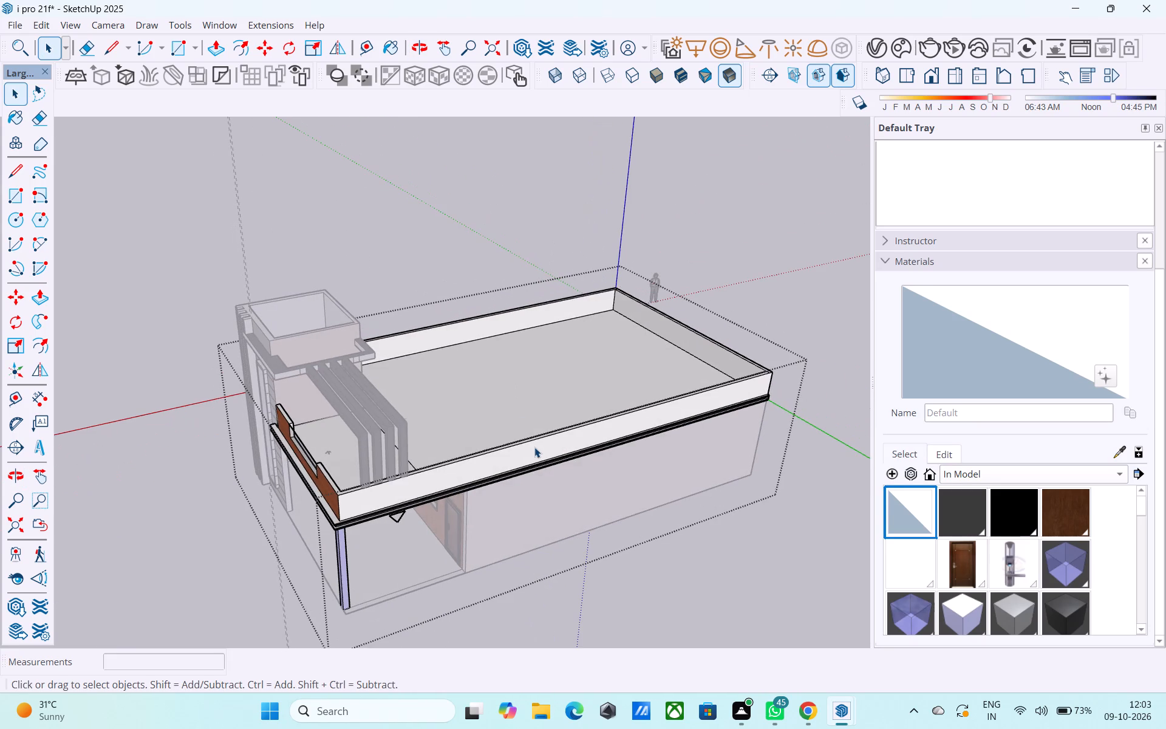
left_click(534, 447)
scroll(545, 456, "up", 4)
scroll(966, 525, "down", 3)
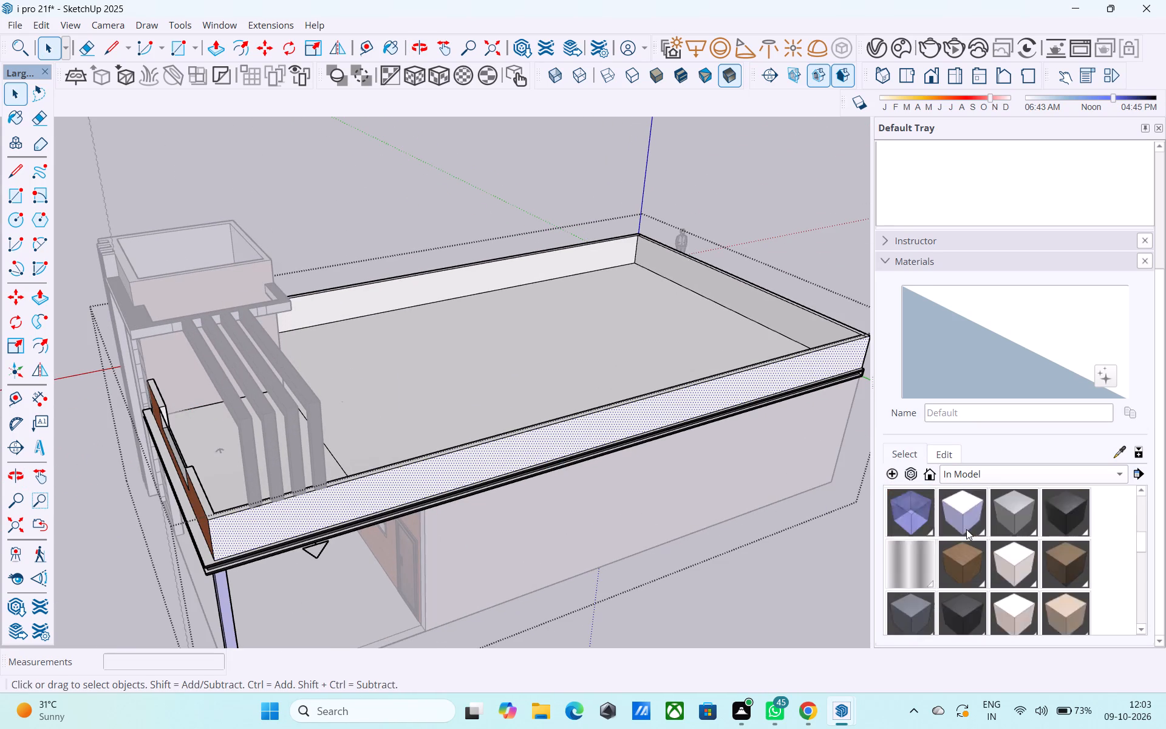
scroll(966, 529, "down", 5)
left_click(1010, 569)
scroll(472, 431, "up", 3)
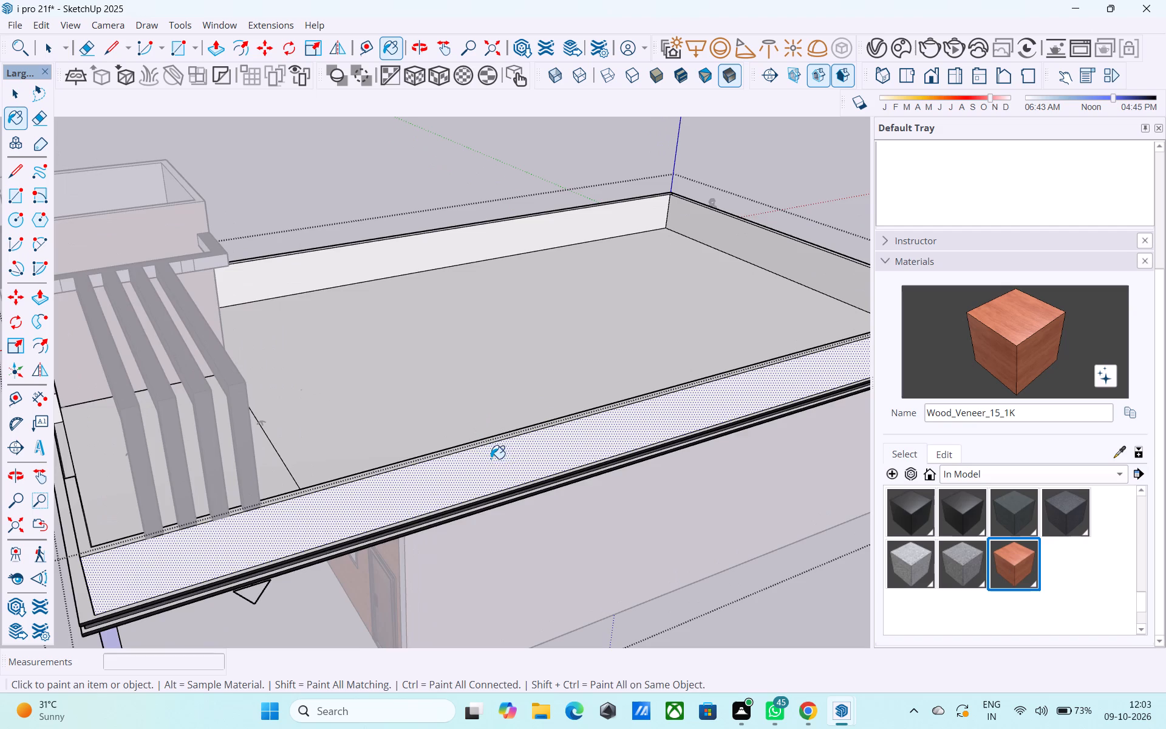
left_click(497, 459)
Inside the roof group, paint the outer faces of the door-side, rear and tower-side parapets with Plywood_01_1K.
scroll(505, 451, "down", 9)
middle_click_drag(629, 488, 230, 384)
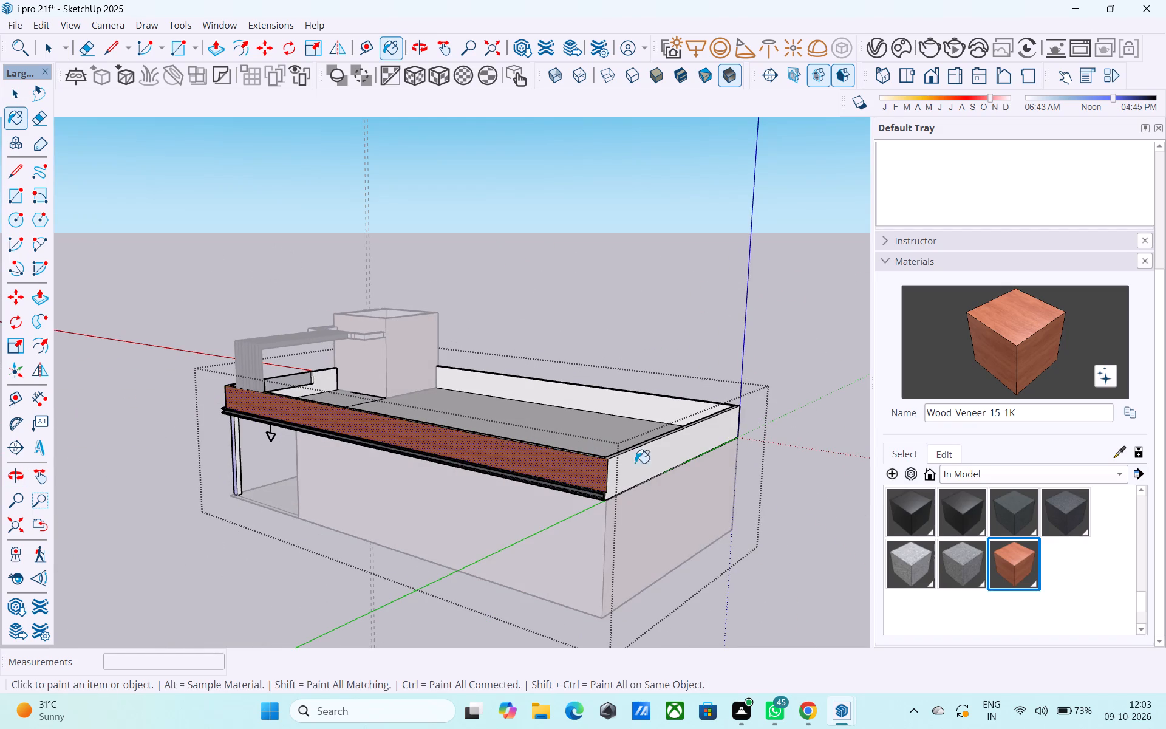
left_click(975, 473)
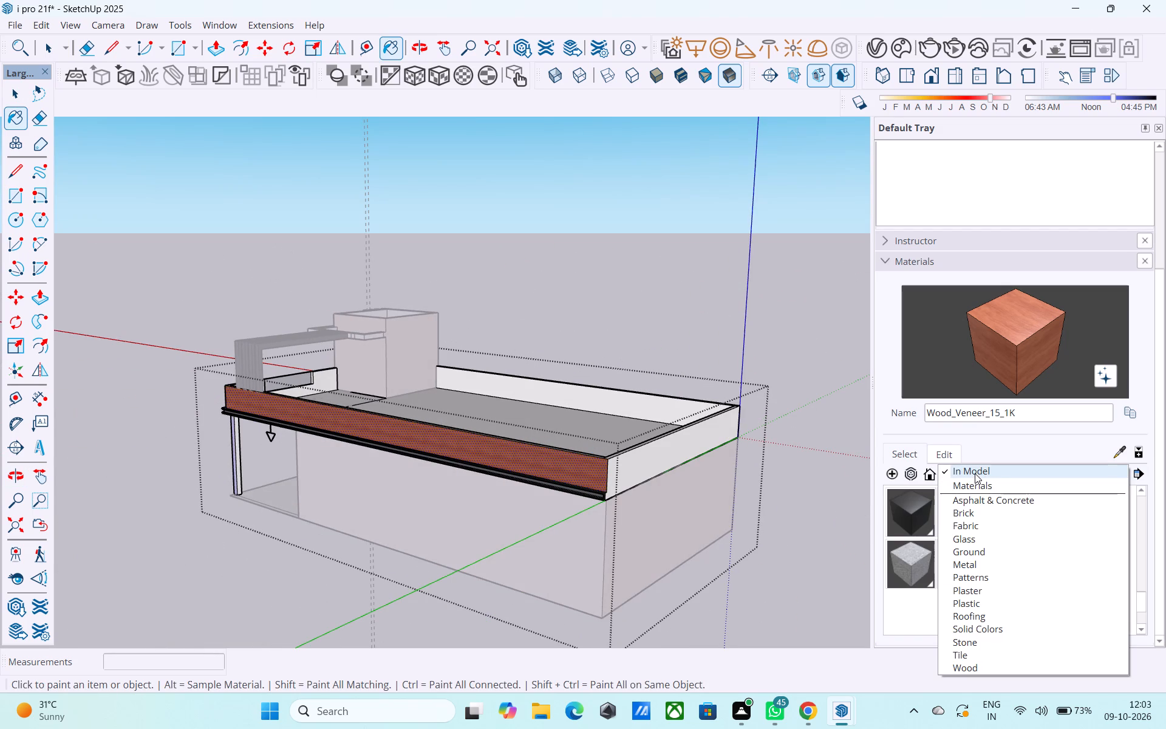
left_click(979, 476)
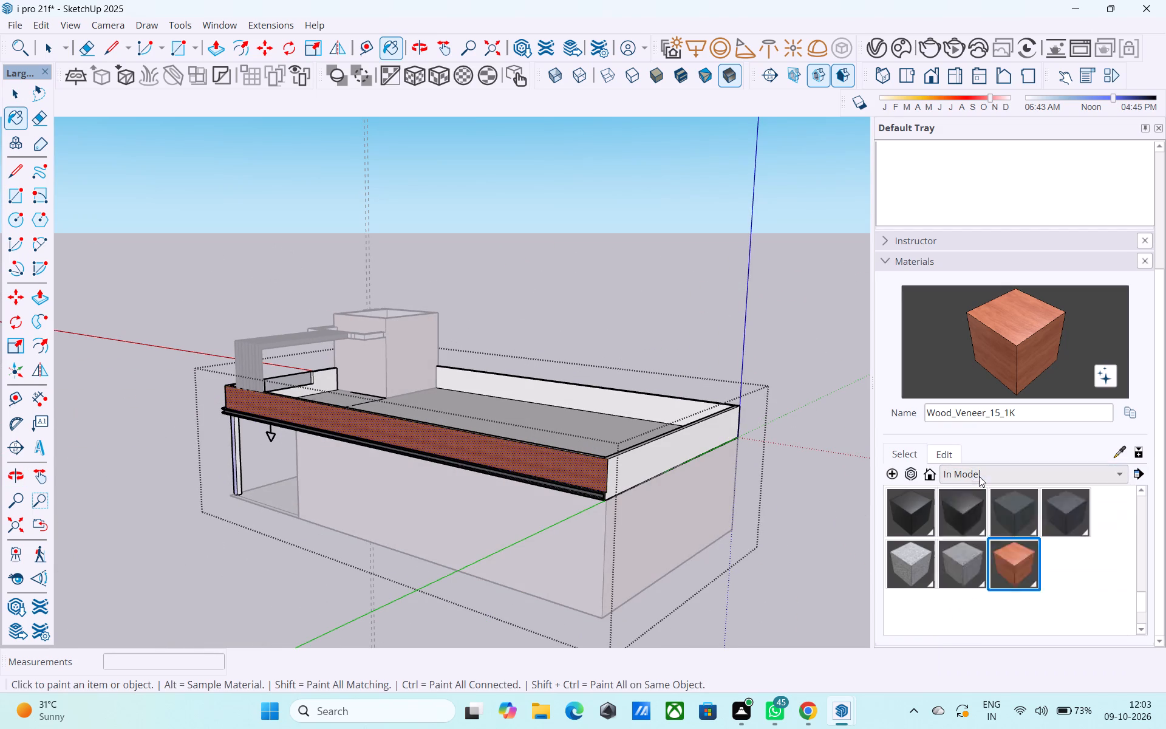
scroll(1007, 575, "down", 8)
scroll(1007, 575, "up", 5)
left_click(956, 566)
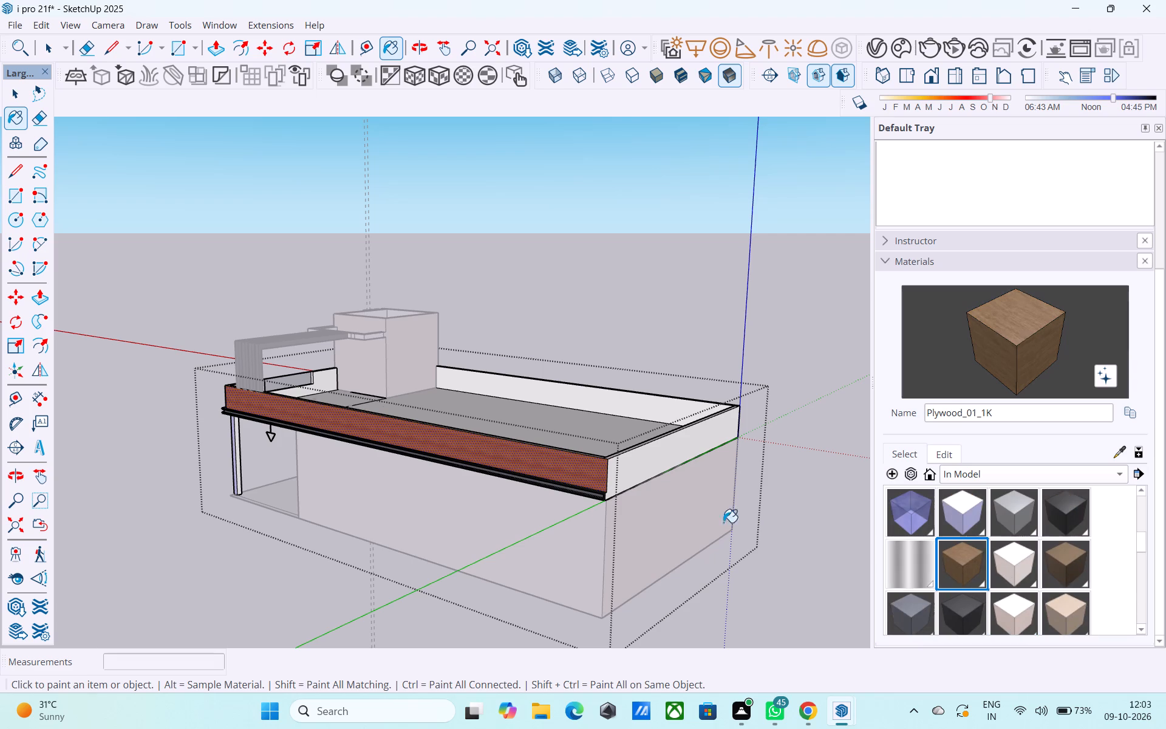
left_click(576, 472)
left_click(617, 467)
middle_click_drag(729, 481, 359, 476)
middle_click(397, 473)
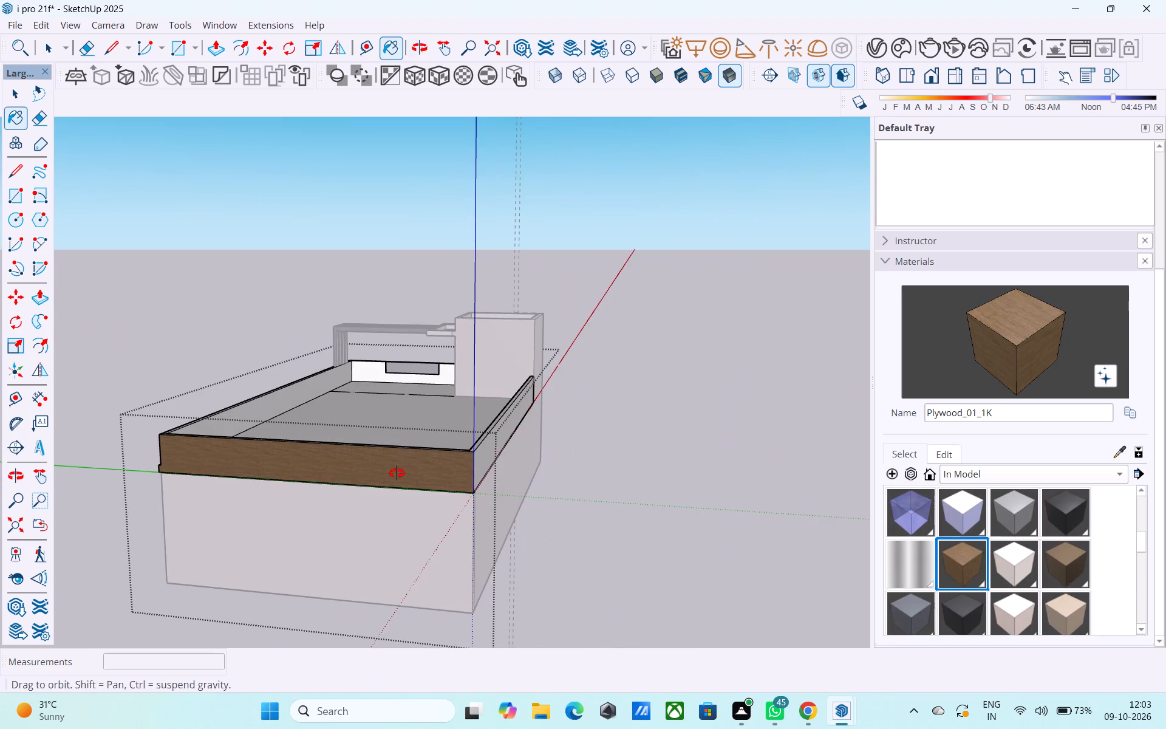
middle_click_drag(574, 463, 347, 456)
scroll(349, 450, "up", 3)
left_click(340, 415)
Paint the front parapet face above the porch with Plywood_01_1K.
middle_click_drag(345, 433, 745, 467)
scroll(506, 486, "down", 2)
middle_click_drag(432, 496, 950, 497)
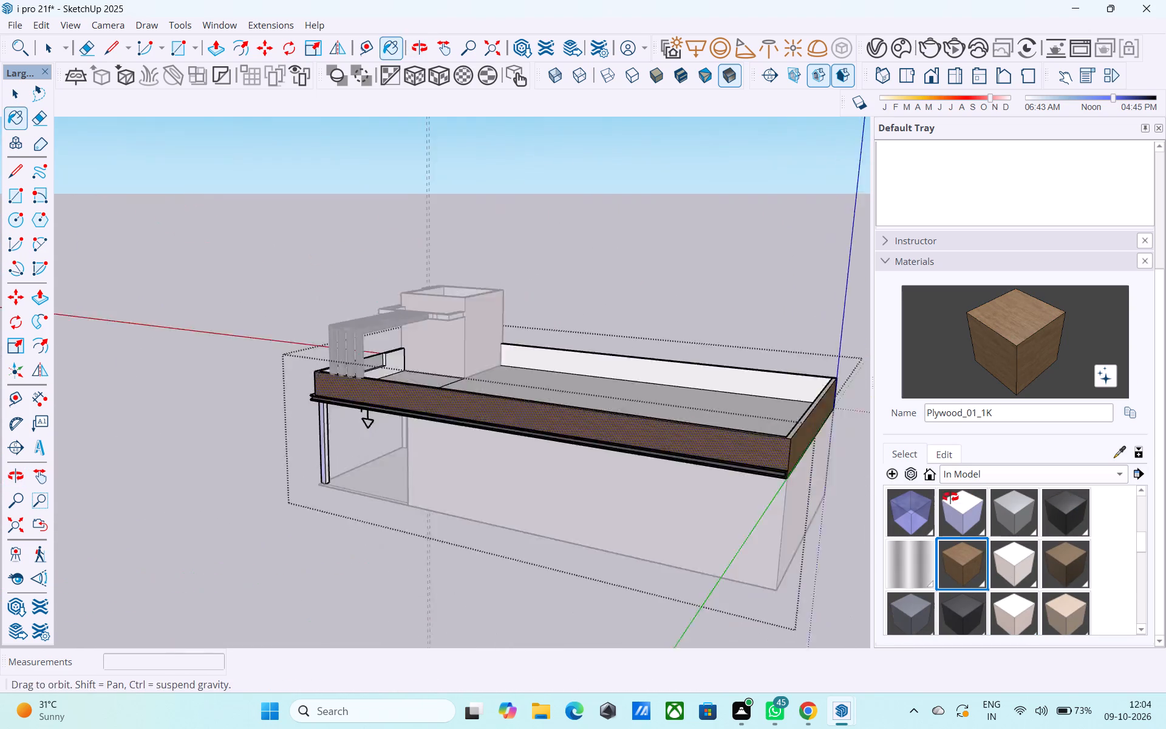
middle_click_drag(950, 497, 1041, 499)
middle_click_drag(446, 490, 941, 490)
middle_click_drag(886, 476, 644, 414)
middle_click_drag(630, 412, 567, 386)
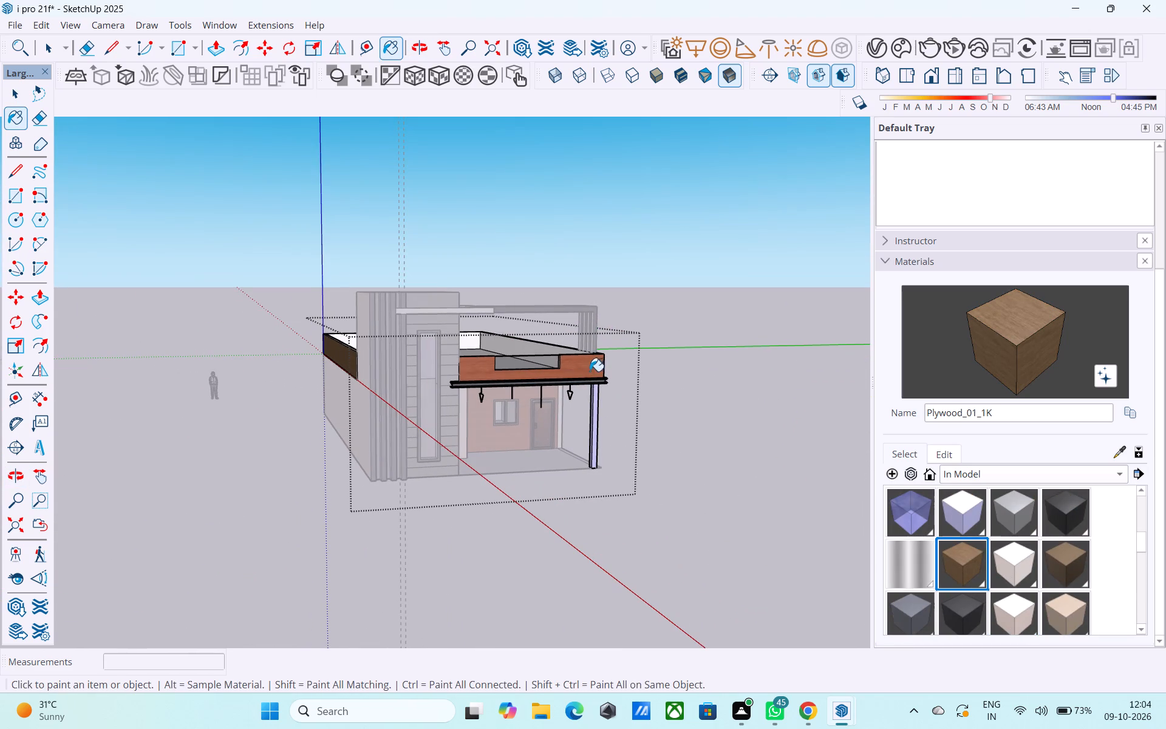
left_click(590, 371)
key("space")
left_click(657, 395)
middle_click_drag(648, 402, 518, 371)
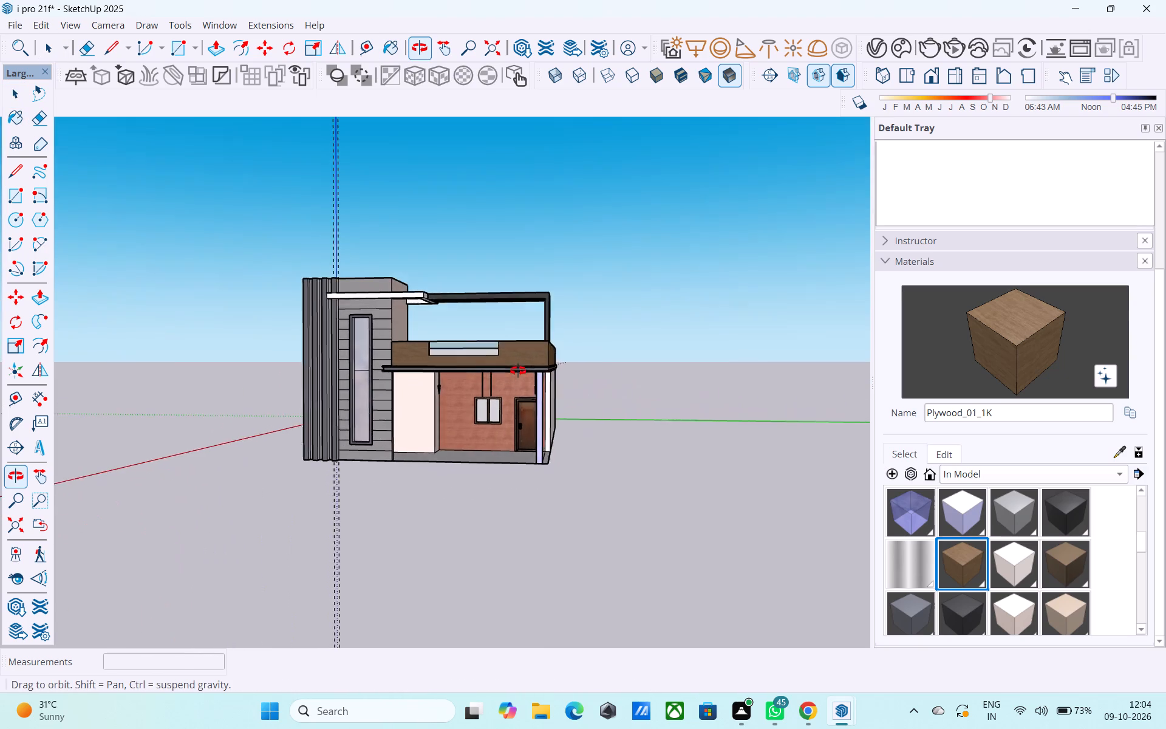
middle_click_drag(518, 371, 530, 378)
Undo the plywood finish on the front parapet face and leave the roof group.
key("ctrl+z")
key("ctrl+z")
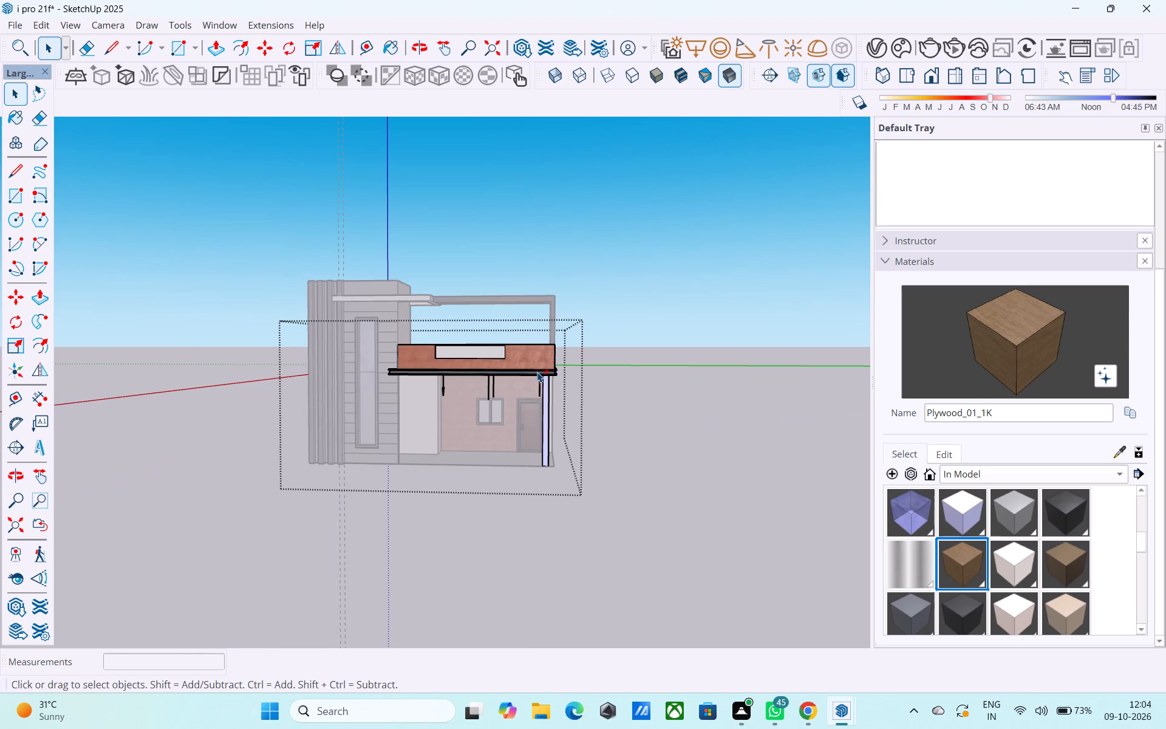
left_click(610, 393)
Lighten the colour of the Plywood_01_1K material slightly.
middle_click_drag(548, 409, 461, 432)
scroll(463, 432, "up", 1)
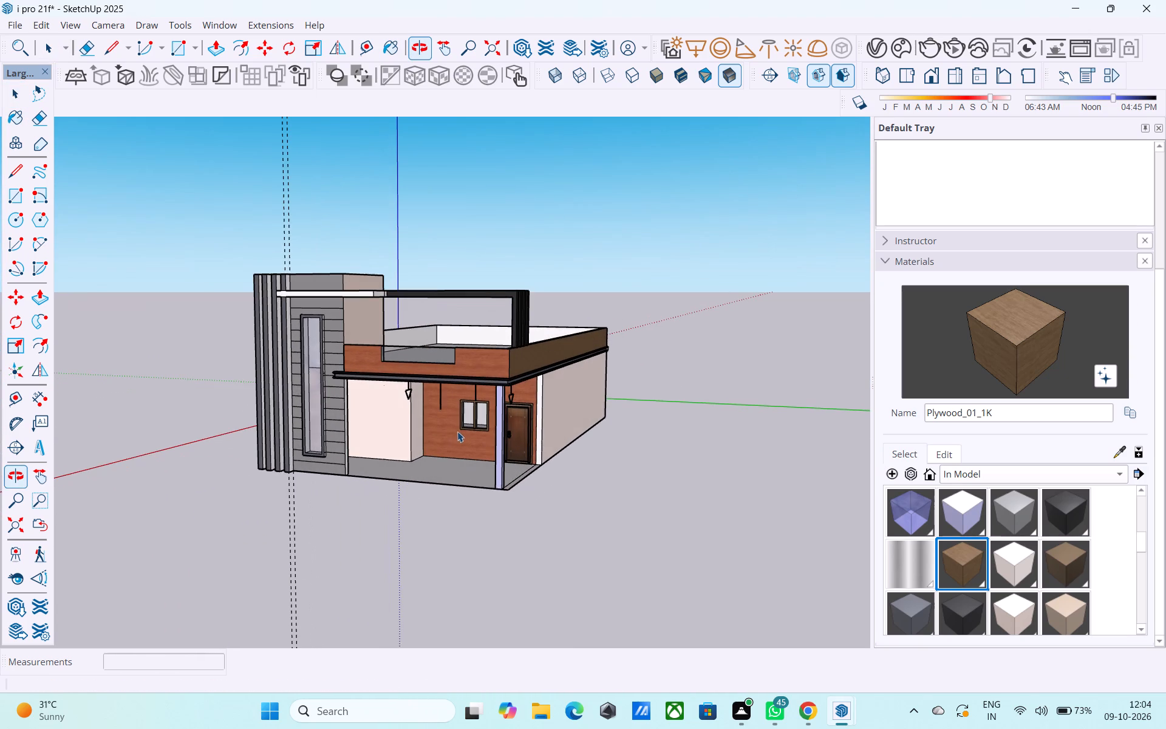
scroll(493, 419, "up", 1)
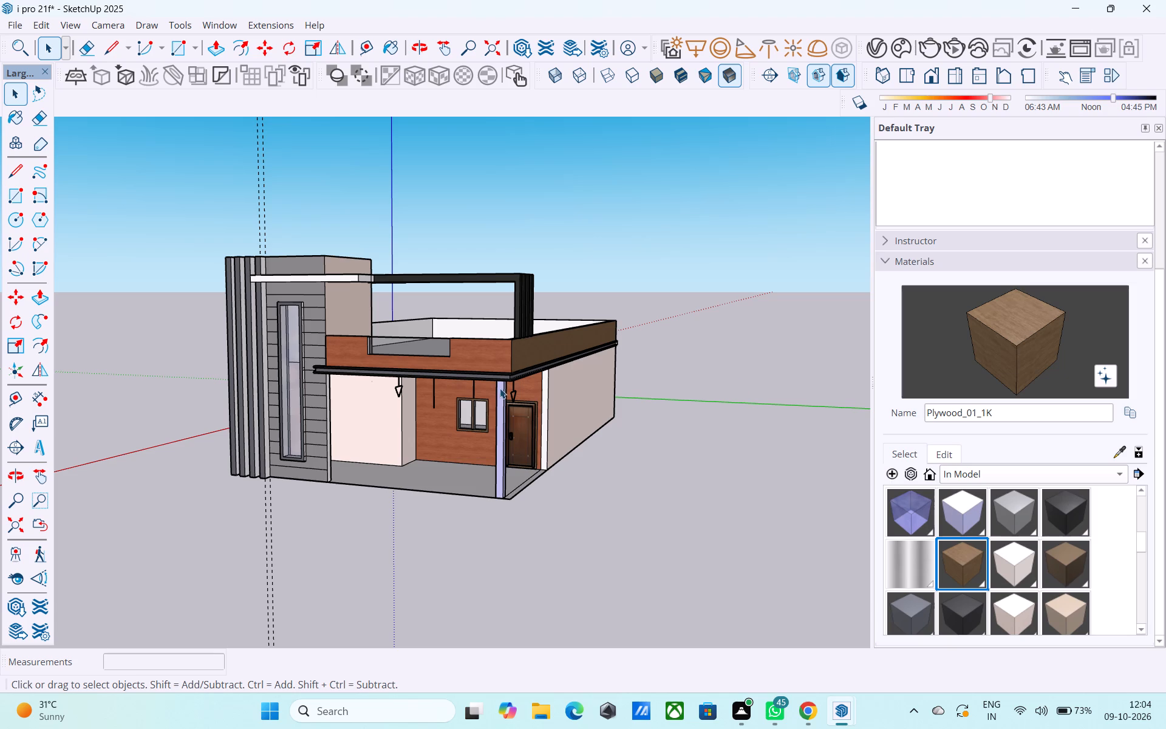
left_click(978, 343)
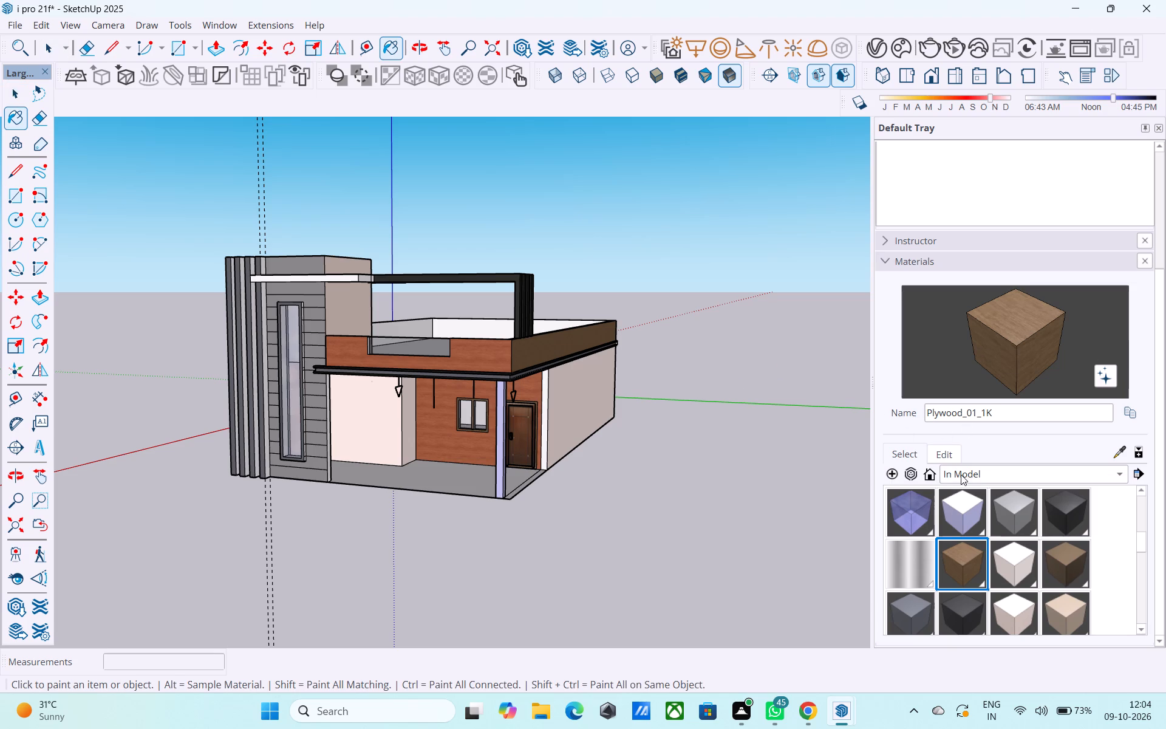
left_click(958, 452)
left_click_drag(966, 539, 966, 535)
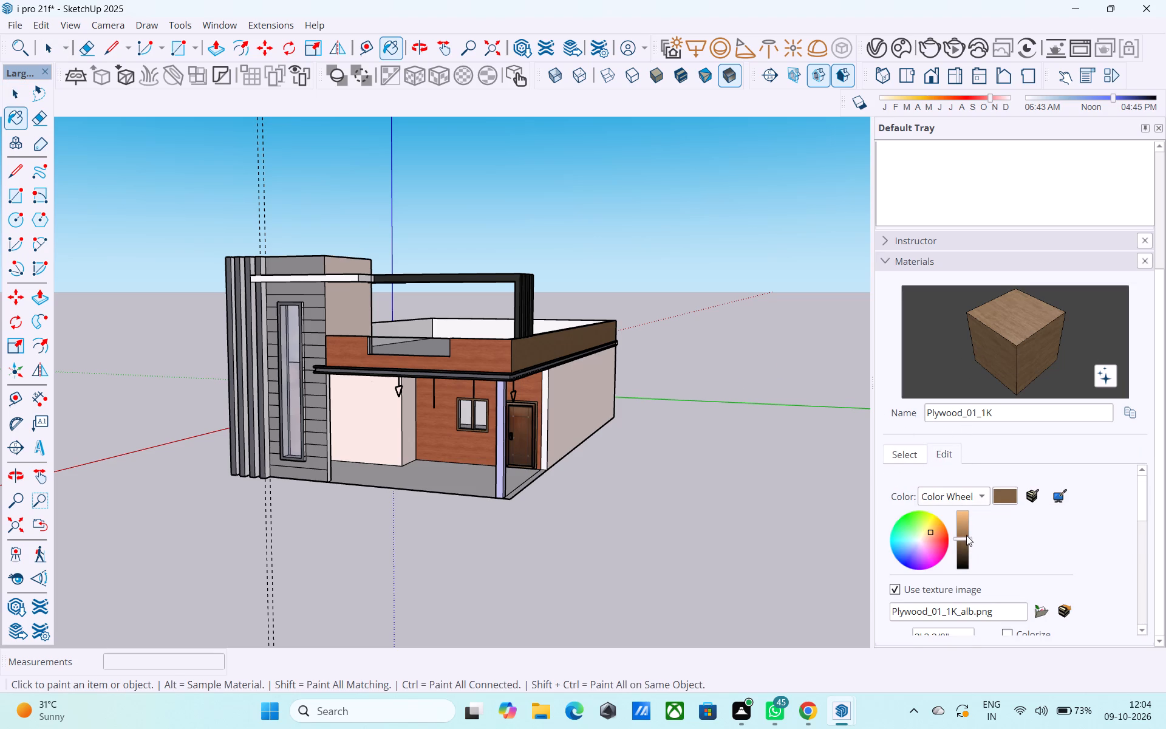
left_click_drag(966, 535, 966, 530)
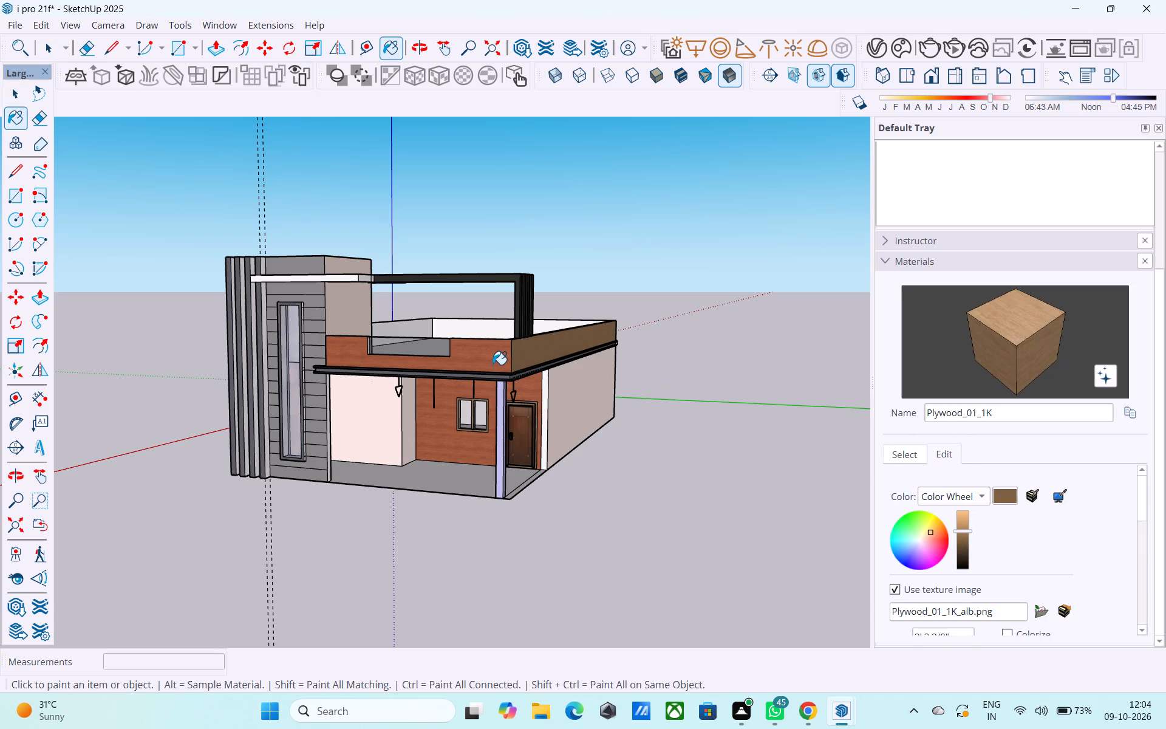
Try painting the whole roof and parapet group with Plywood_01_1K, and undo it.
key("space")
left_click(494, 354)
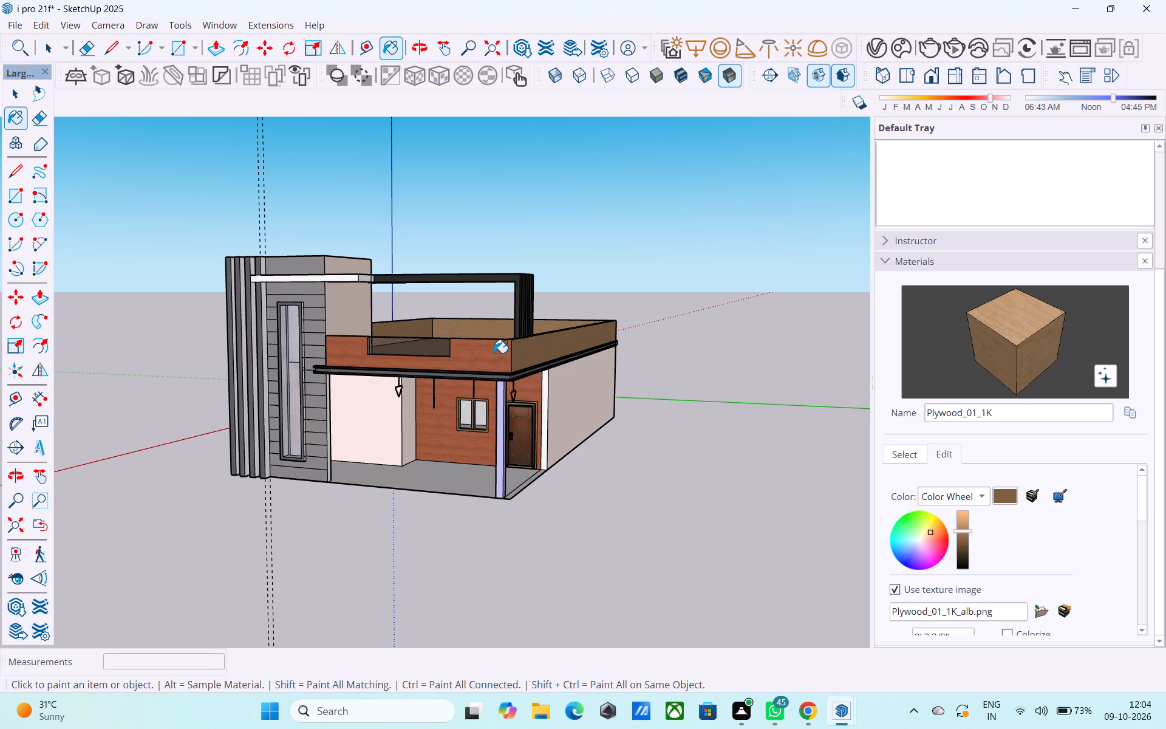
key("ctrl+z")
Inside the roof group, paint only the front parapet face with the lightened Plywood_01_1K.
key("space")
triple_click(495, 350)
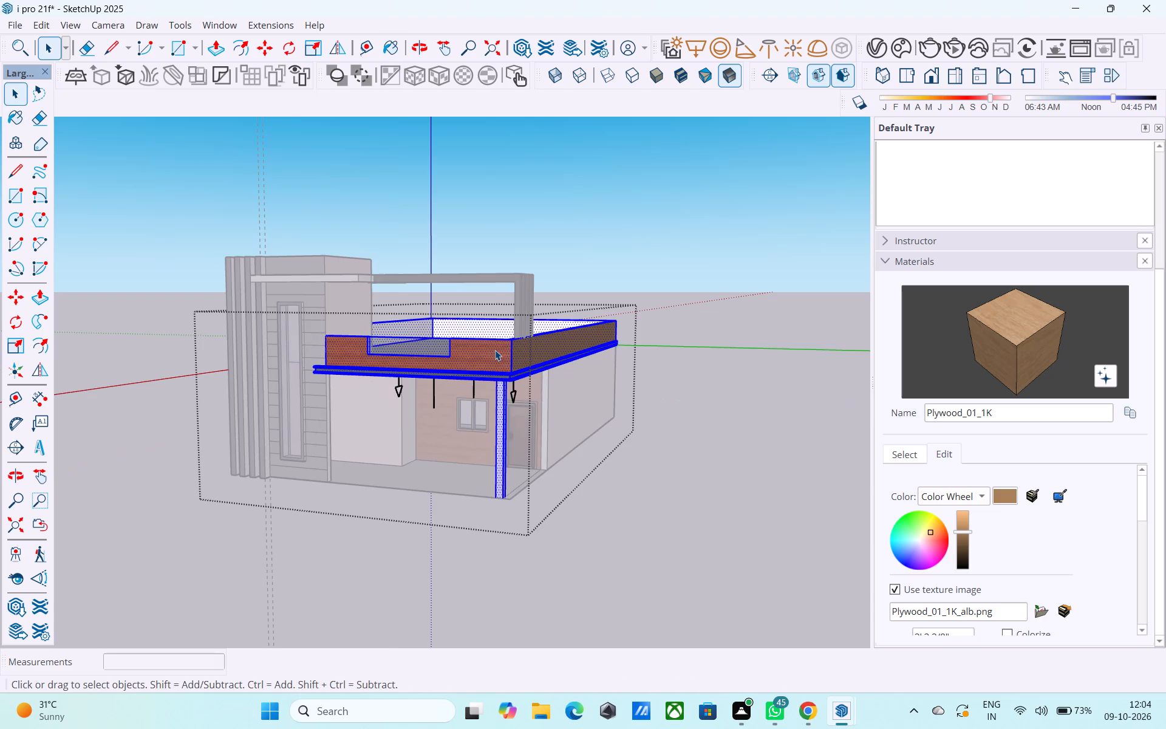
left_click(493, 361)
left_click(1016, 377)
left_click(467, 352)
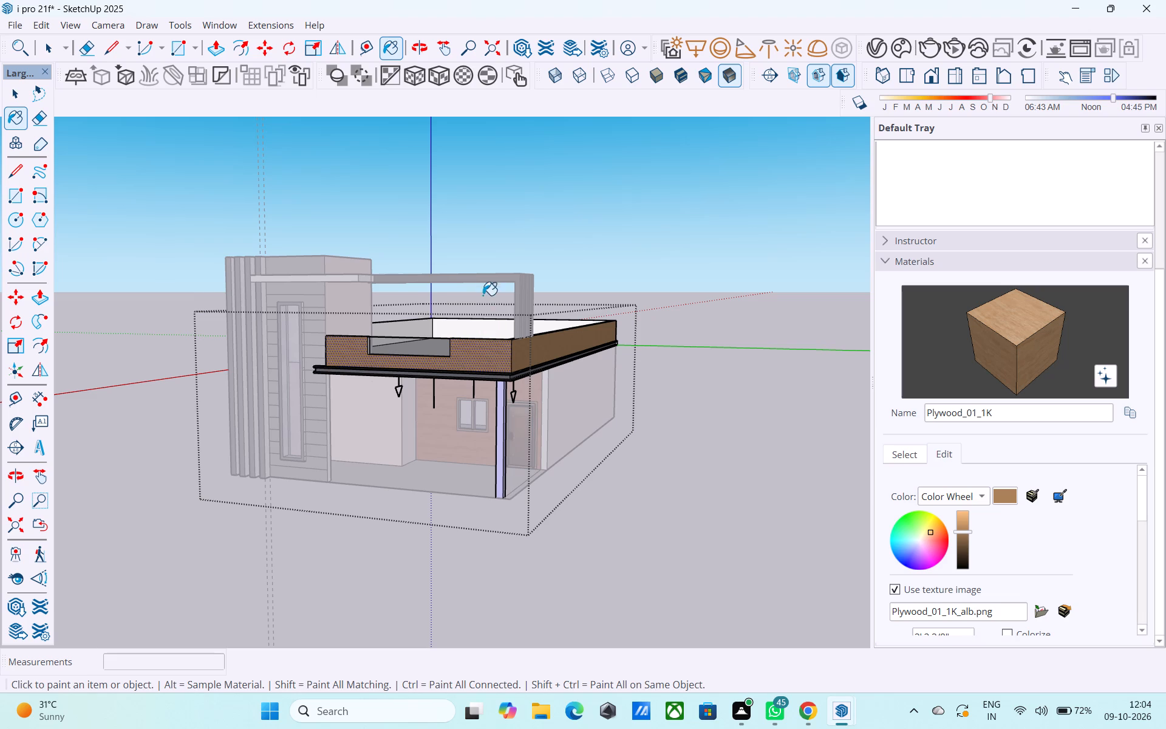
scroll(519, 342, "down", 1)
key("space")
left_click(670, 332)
Inside the house walls group, paint the porch wall around the window and door with Plywood_01_1K.
middle_click_drag(520, 360, 648, 374)
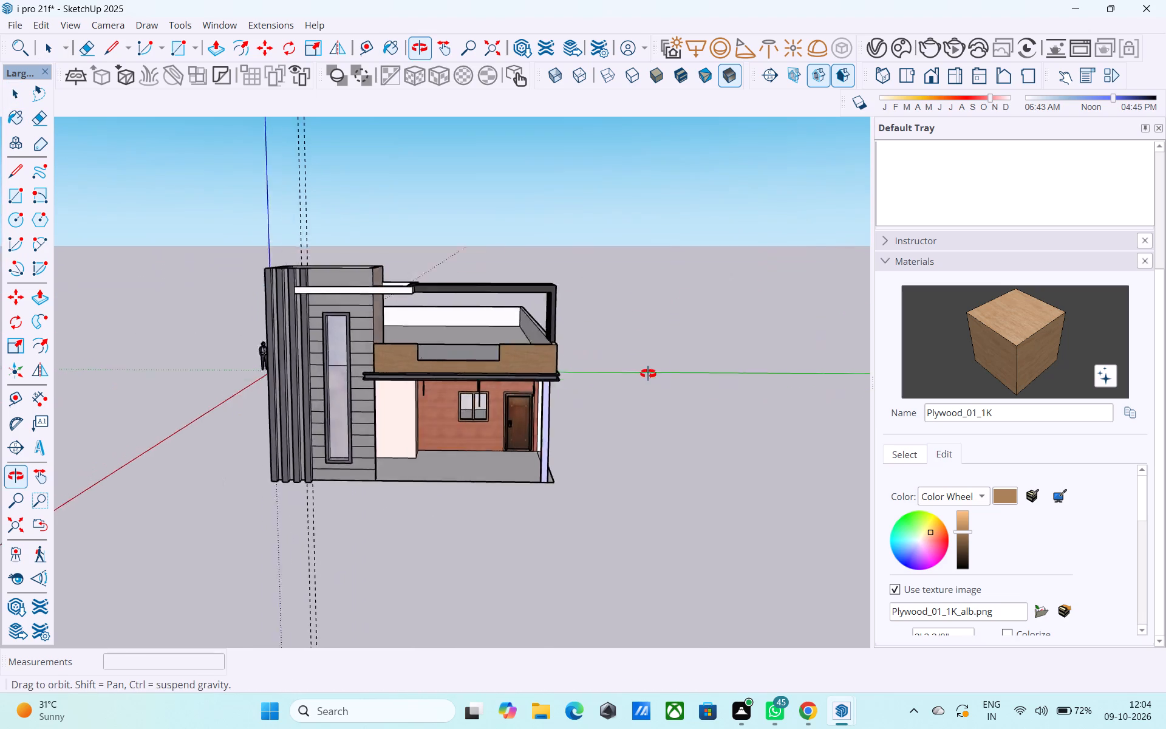
middle_click_drag(648, 374, 627, 324)
middle_click_drag(522, 432, 494, 413)
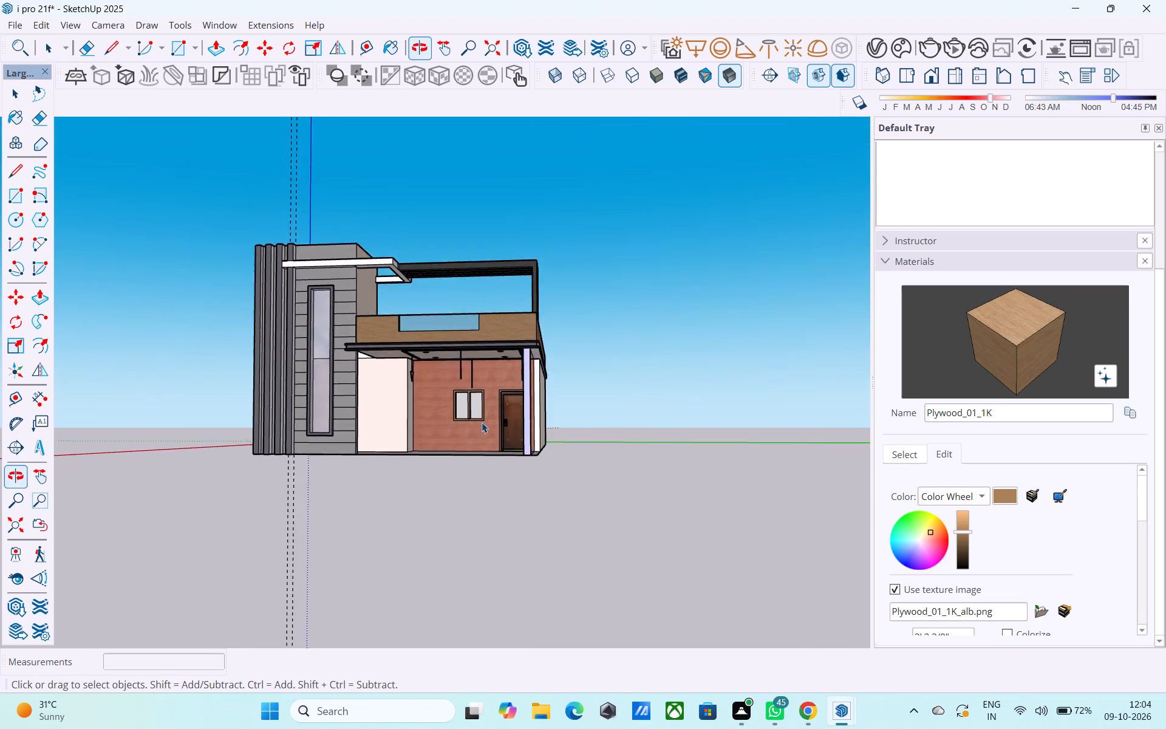
scroll(471, 433, "up", 4)
left_click(462, 430)
scroll(462, 430, "up", 3)
double_click(462, 429)
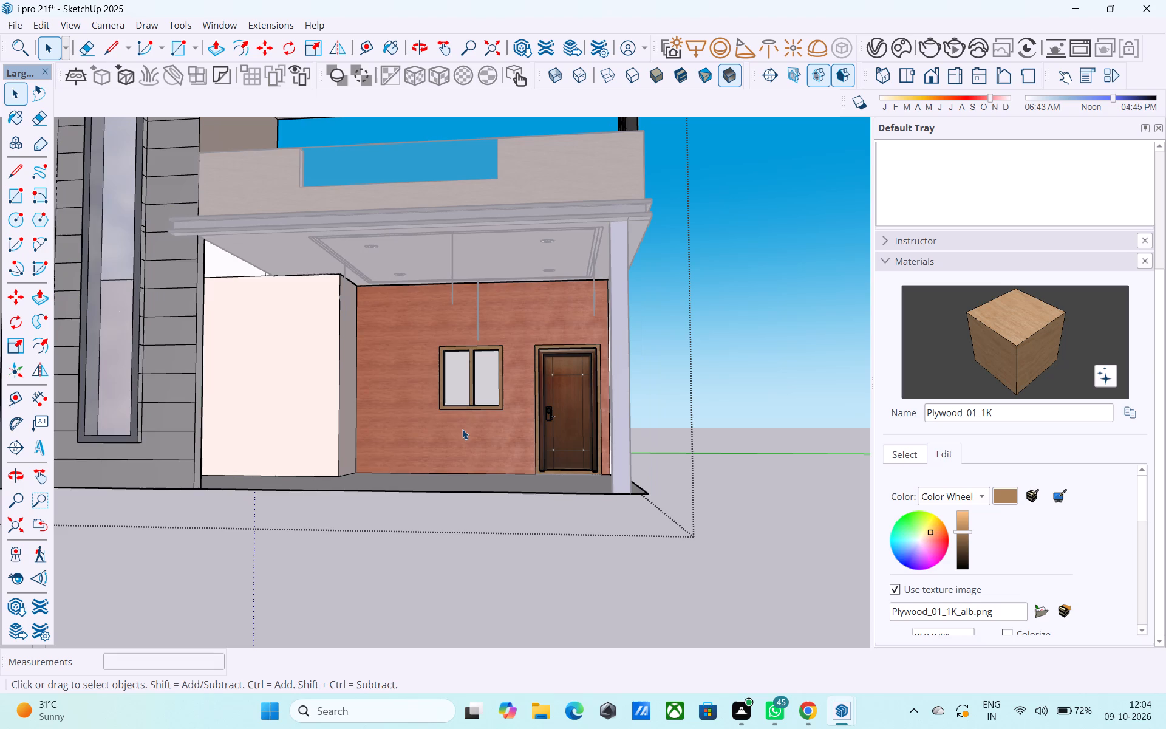
left_click(462, 429)
left_click(462, 429)
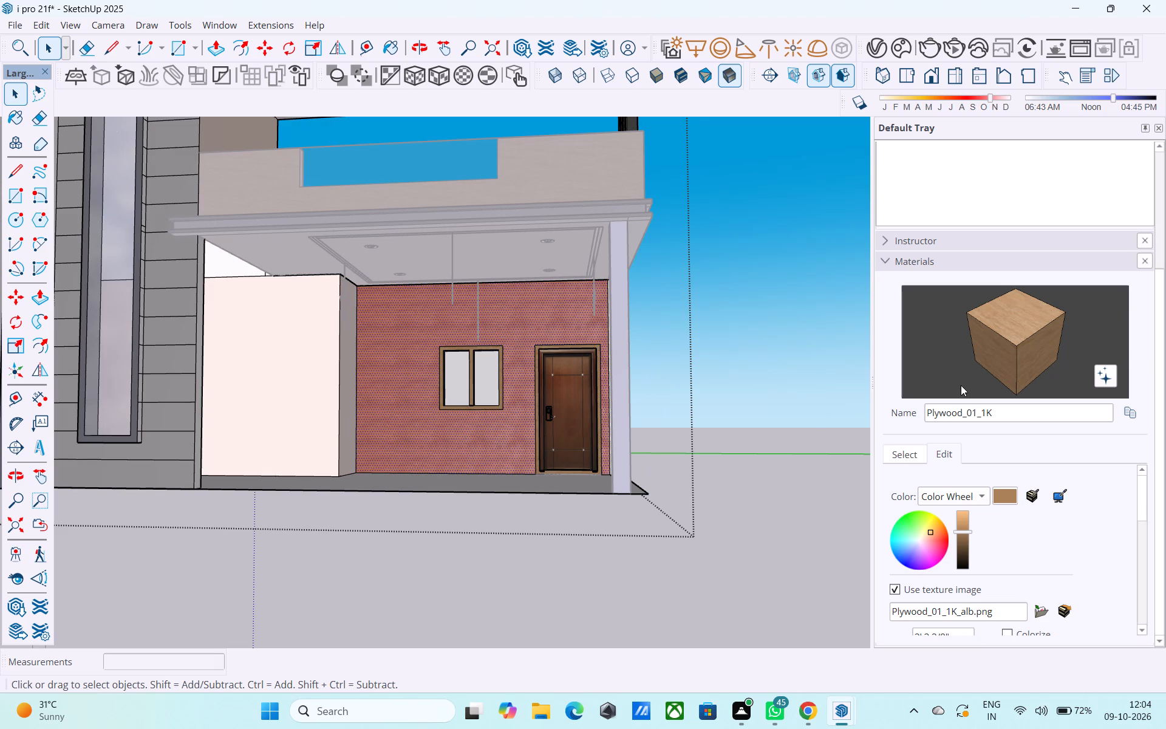
left_click(1022, 351)
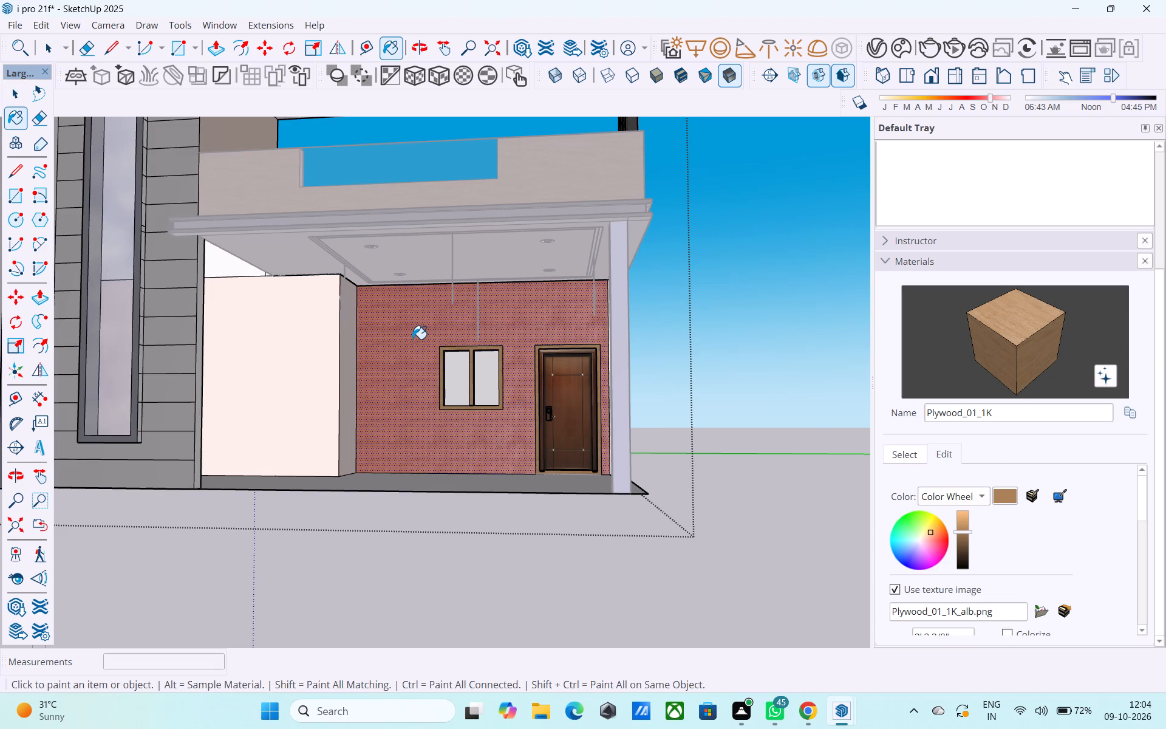
left_click(412, 339)
scroll(455, 417, "down", 7)
key("space")
left_click(612, 377)
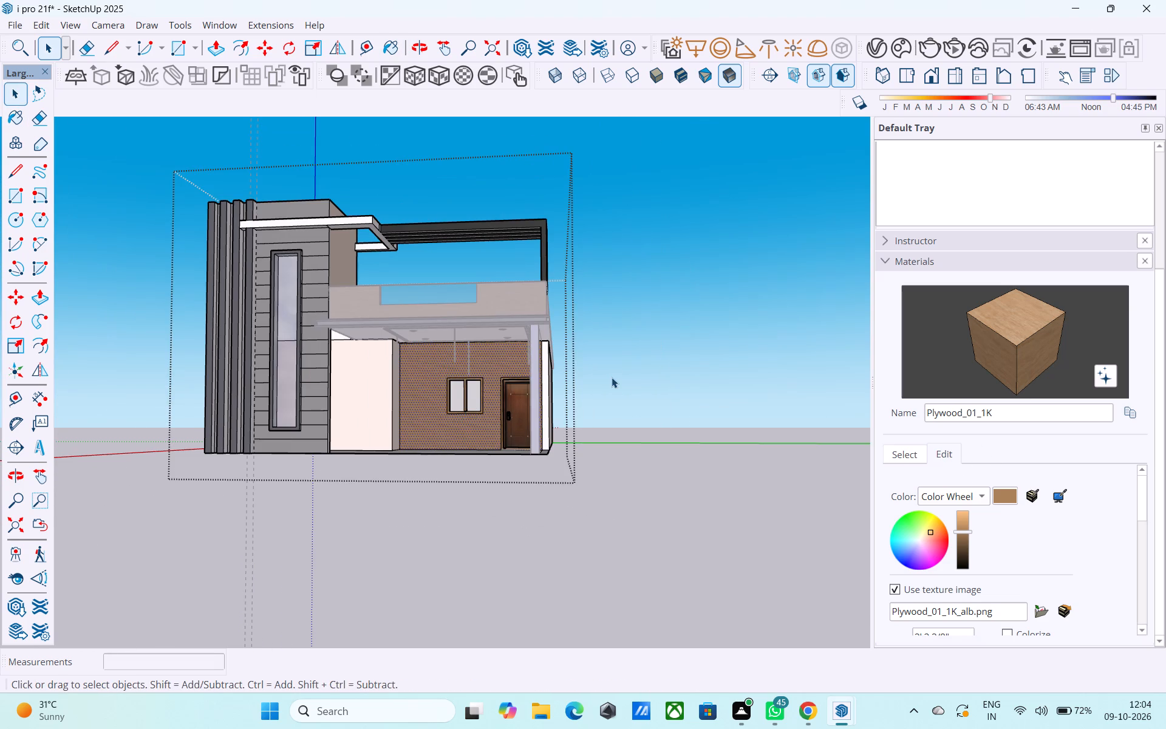
Inside the roof group, repaint the front parapet face above the porch with Wood_Veneer_15_1K.
middle_click_drag(472, 394, 498, 431)
scroll(525, 351, "up", 2)
middle_click_drag(528, 333, 425, 332)
scroll(423, 334, "up", 1)
left_click(459, 328)
double_click(459, 328)
left_click(463, 326)
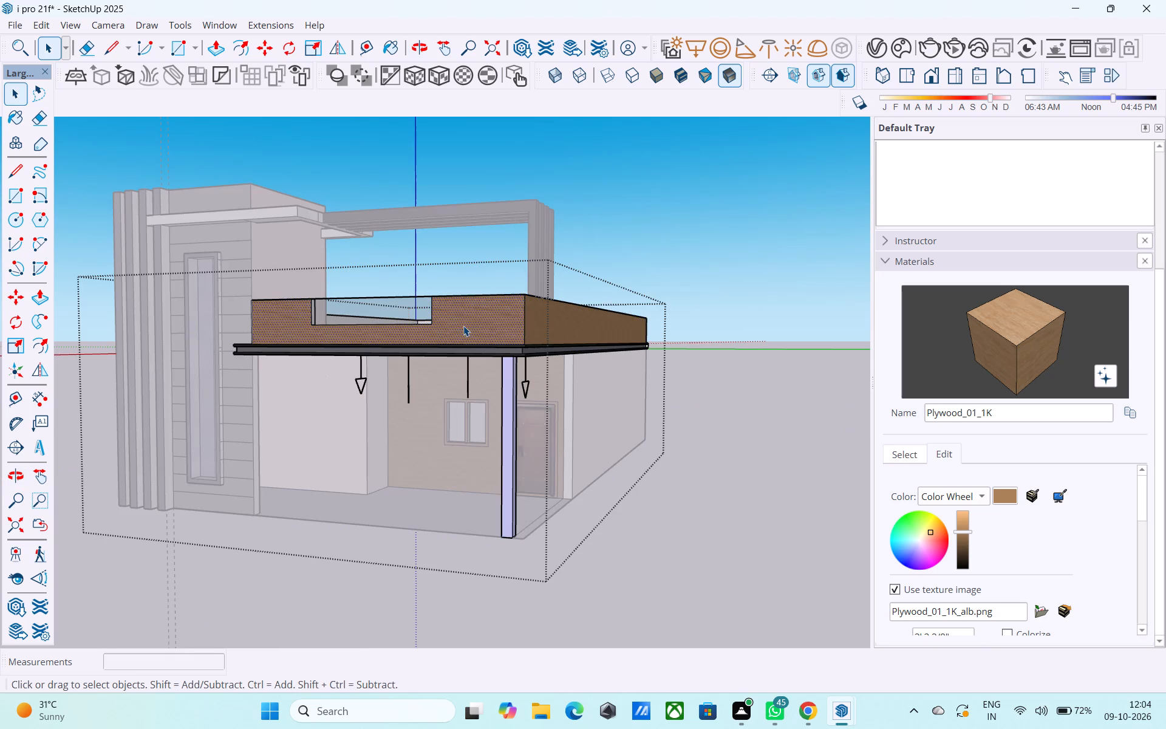
scroll(975, 466, "down", 1)
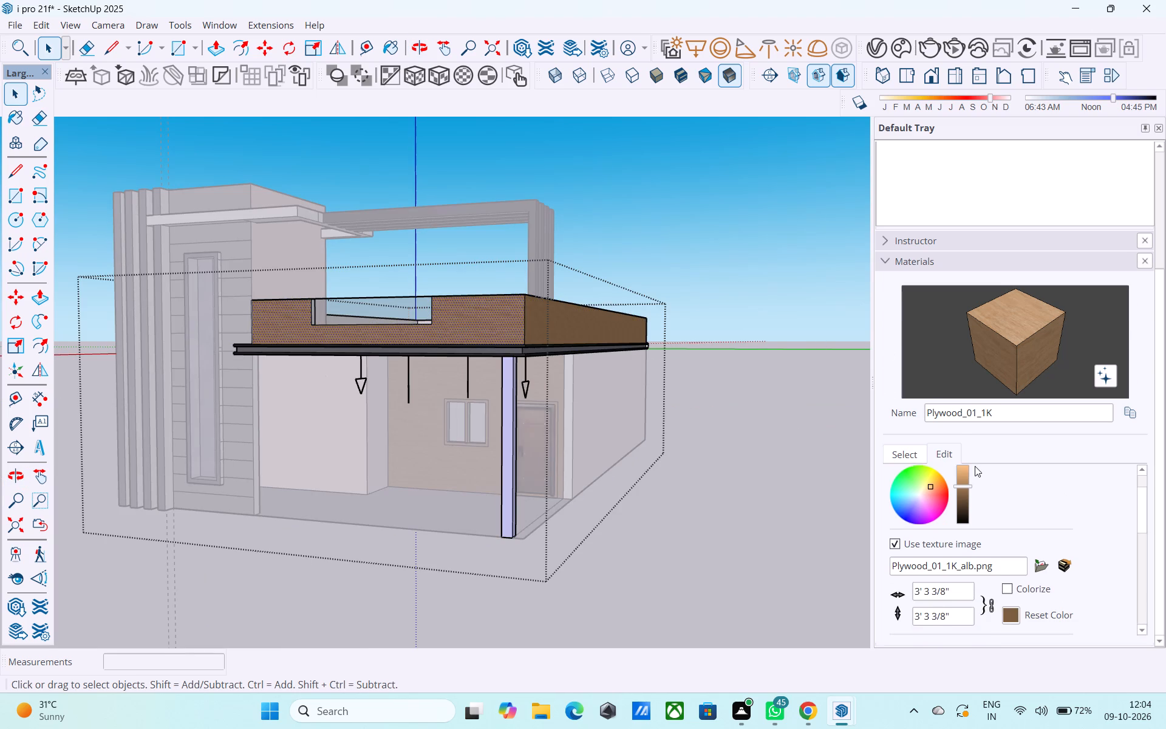
scroll(971, 464, "up", 1)
left_click(910, 501)
scroll(967, 538, "down", 4)
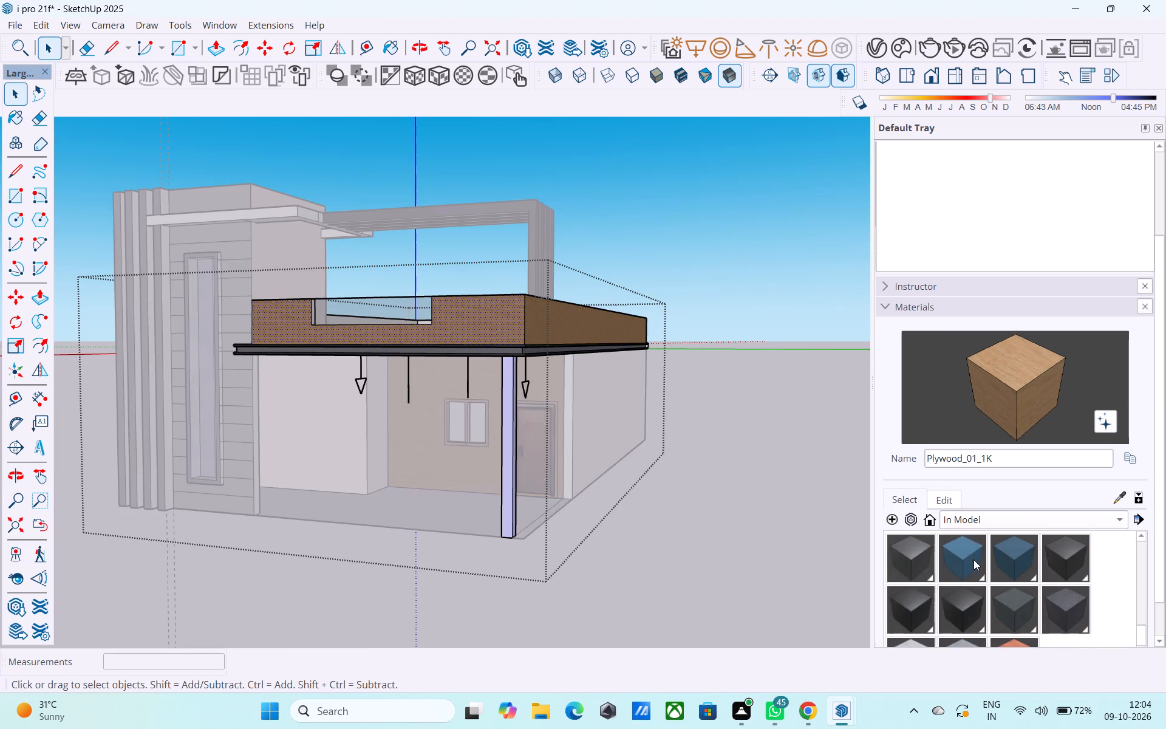
scroll(978, 570, "down", 1)
left_click(1003, 597)
left_click(504, 333)
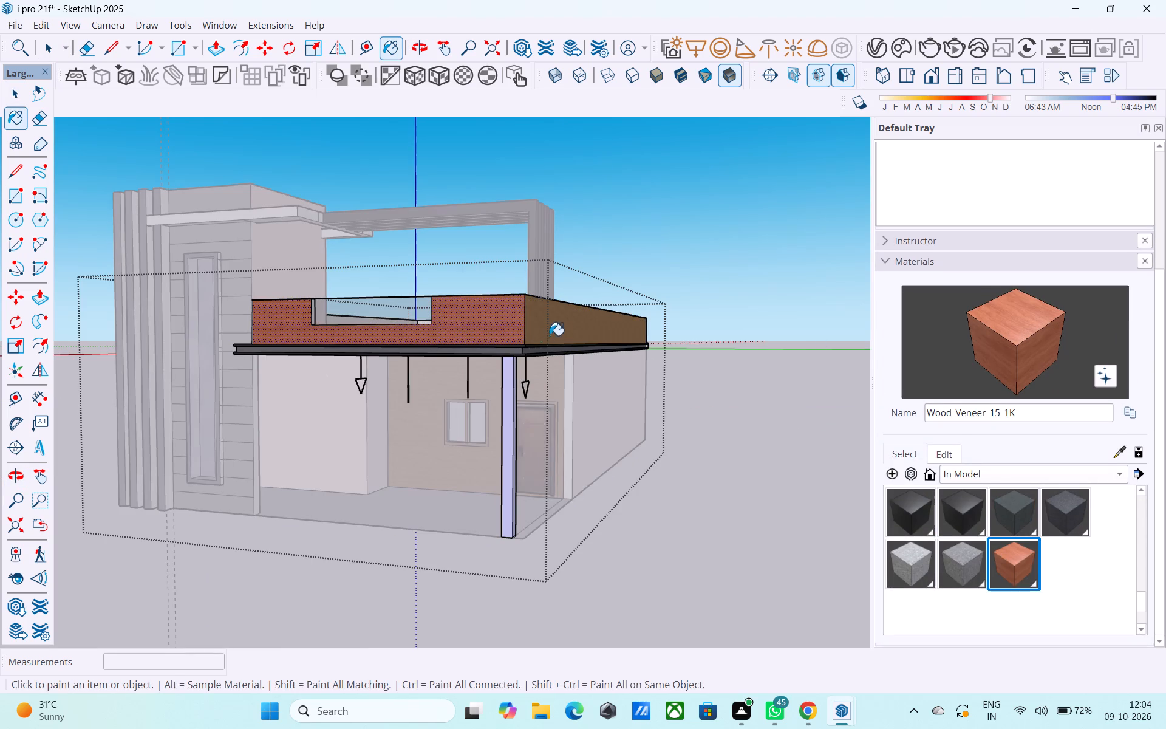
Paint the outer faces of the door-side, rear and tower-side parapets with Wood_Veneer_15_1K.
left_click(550, 335)
middle_click_drag(618, 335, 33, 351)
middle_click_drag(529, 387, 245, 347)
left_click(438, 284)
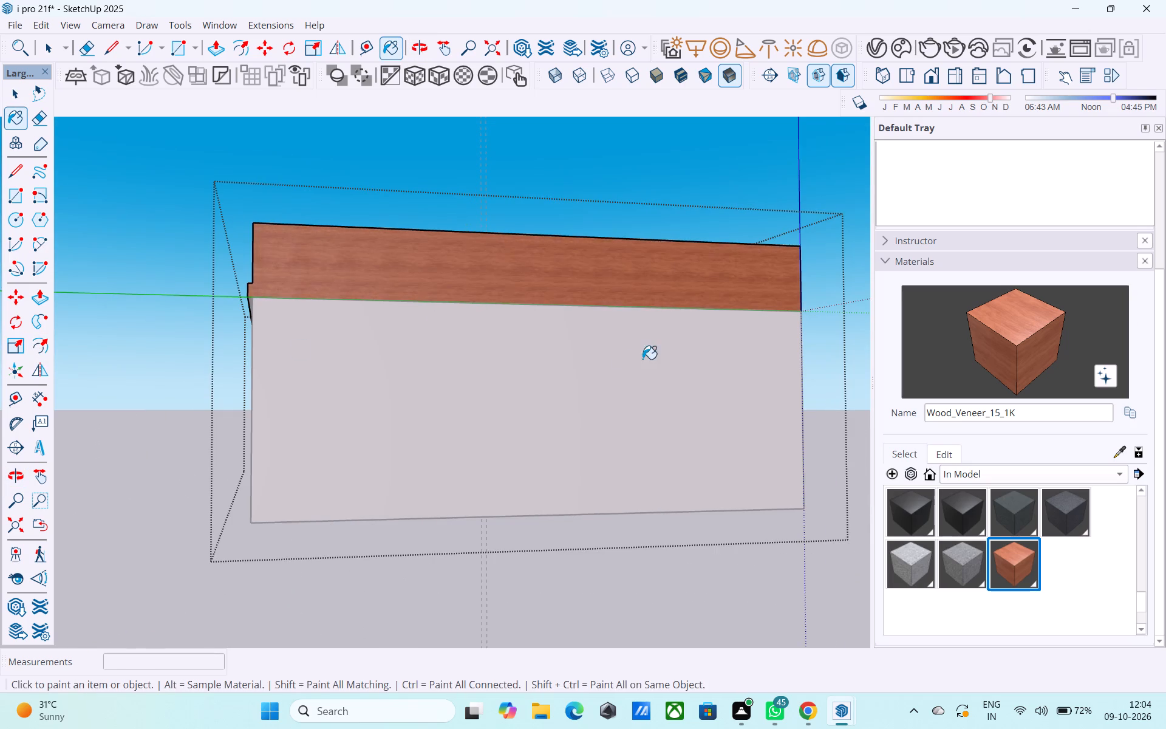
middle_click_drag(467, 370, 235, 370)
left_click(514, 289)
Darken the Wood_Veneer_15_1K material slightly and leave the roof group.
middle_click_drag(218, 301, 671, 412)
scroll(353, 394, "down", 3)
middle_click_drag(233, 394, 1004, 390)
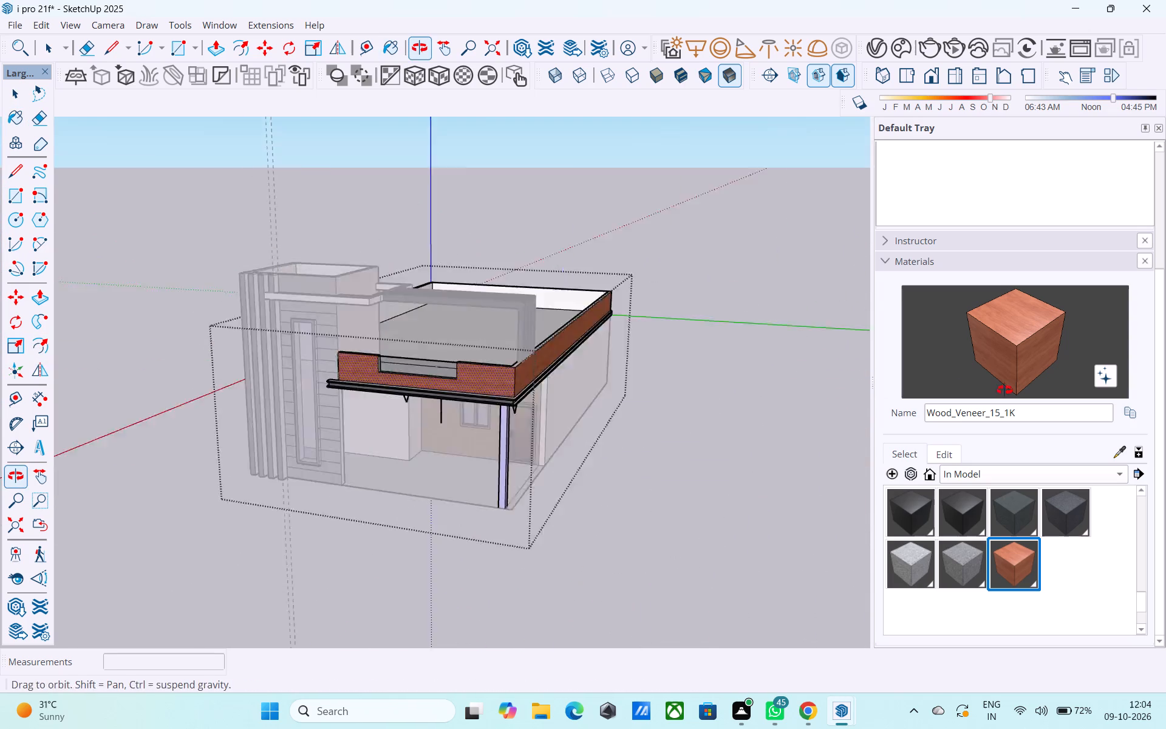
middle_click_drag(1004, 390, 1039, 402)
middle_click_drag(633, 388, 588, 324)
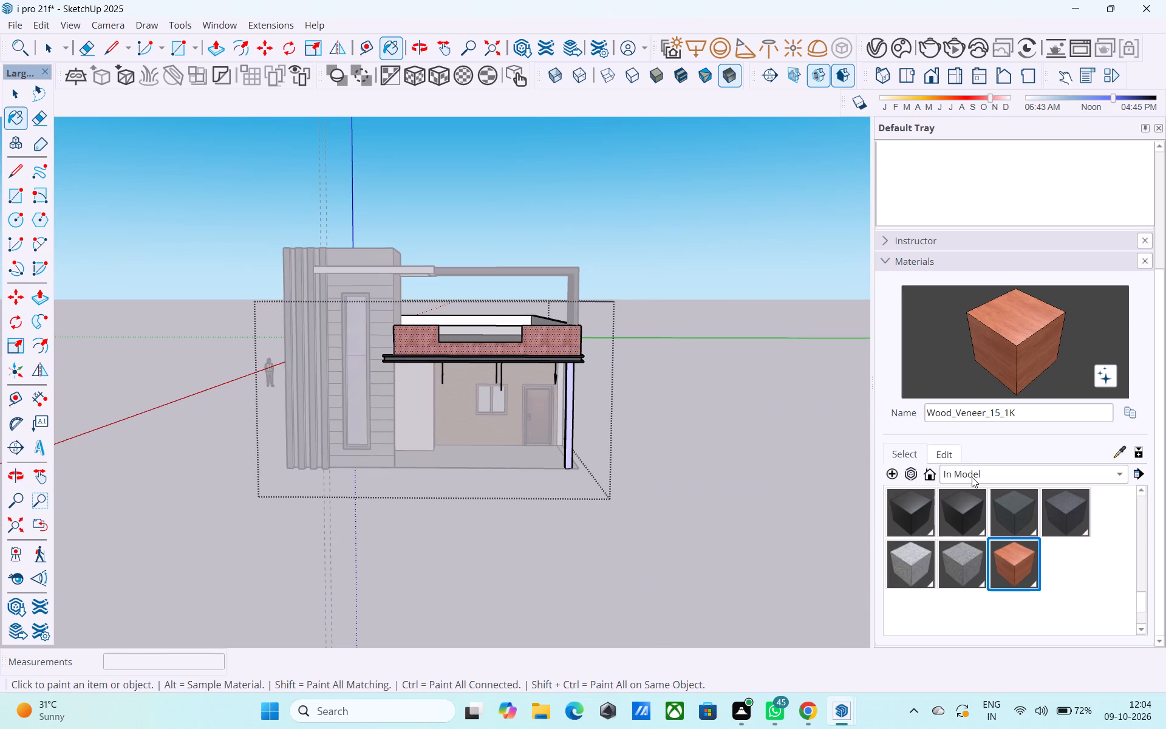
left_click(933, 451)
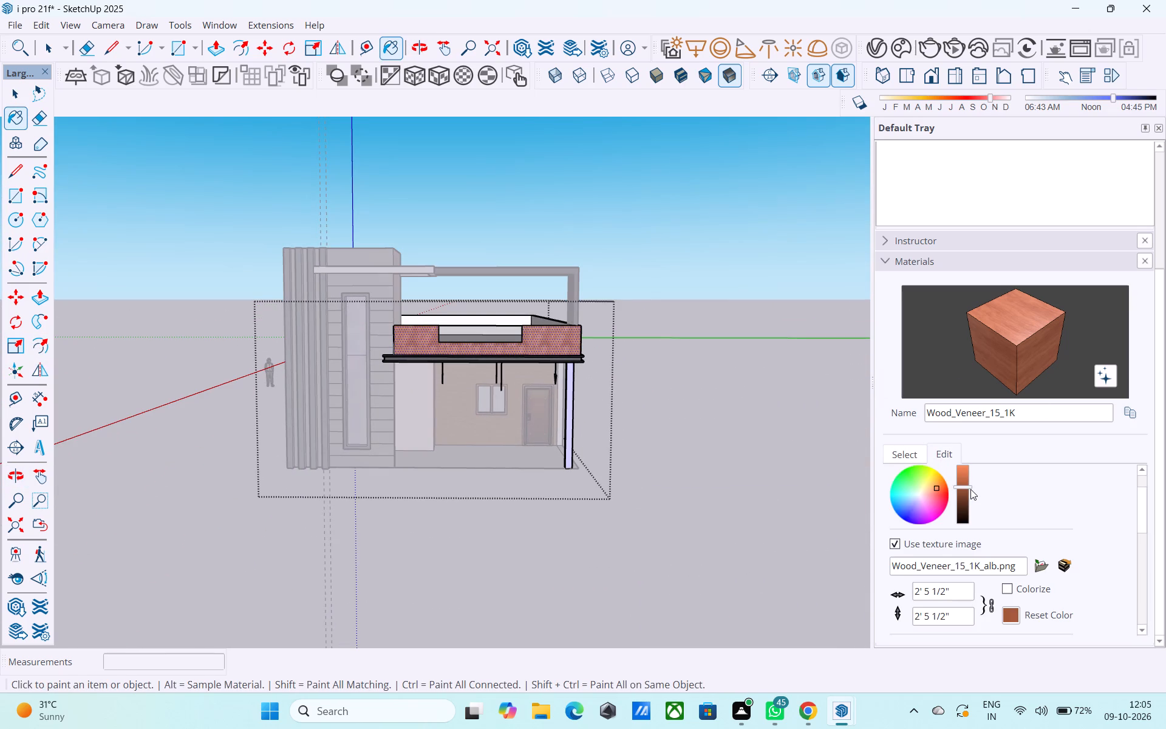
left_click_drag(970, 489, 972, 501)
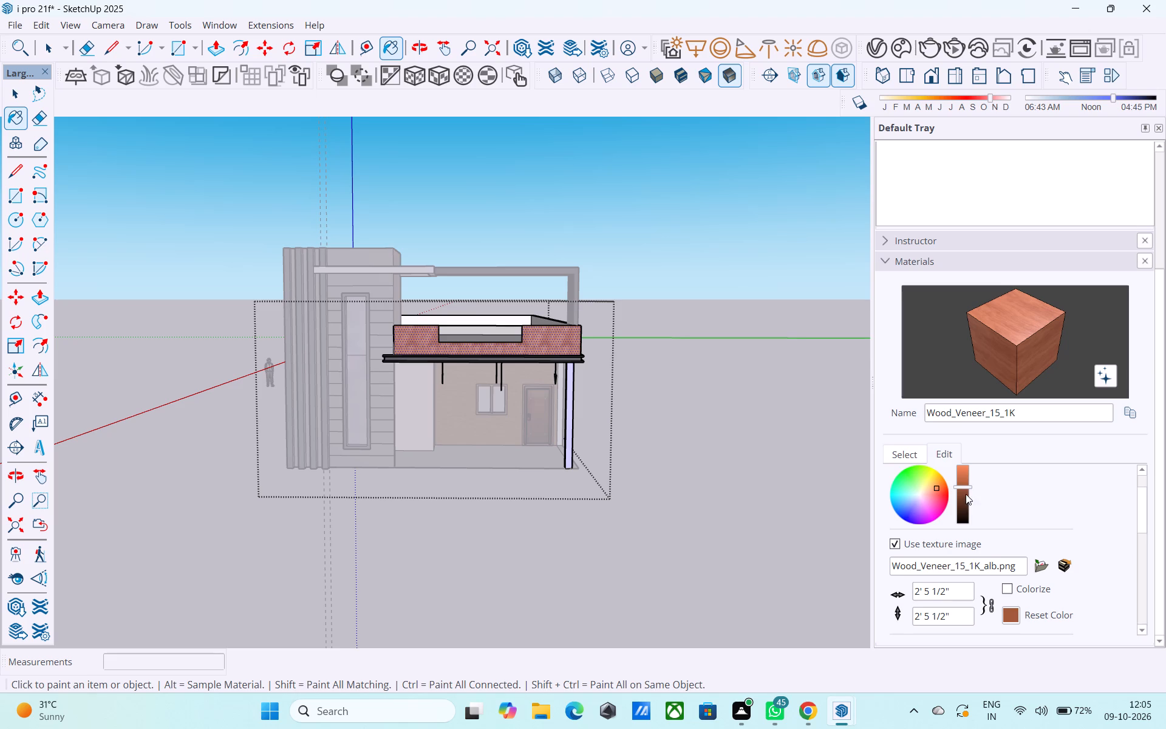
left_click(964, 493)
middle_click_drag(890, 466, 615, 434)
middle_click_drag(683, 420, 457, 423)
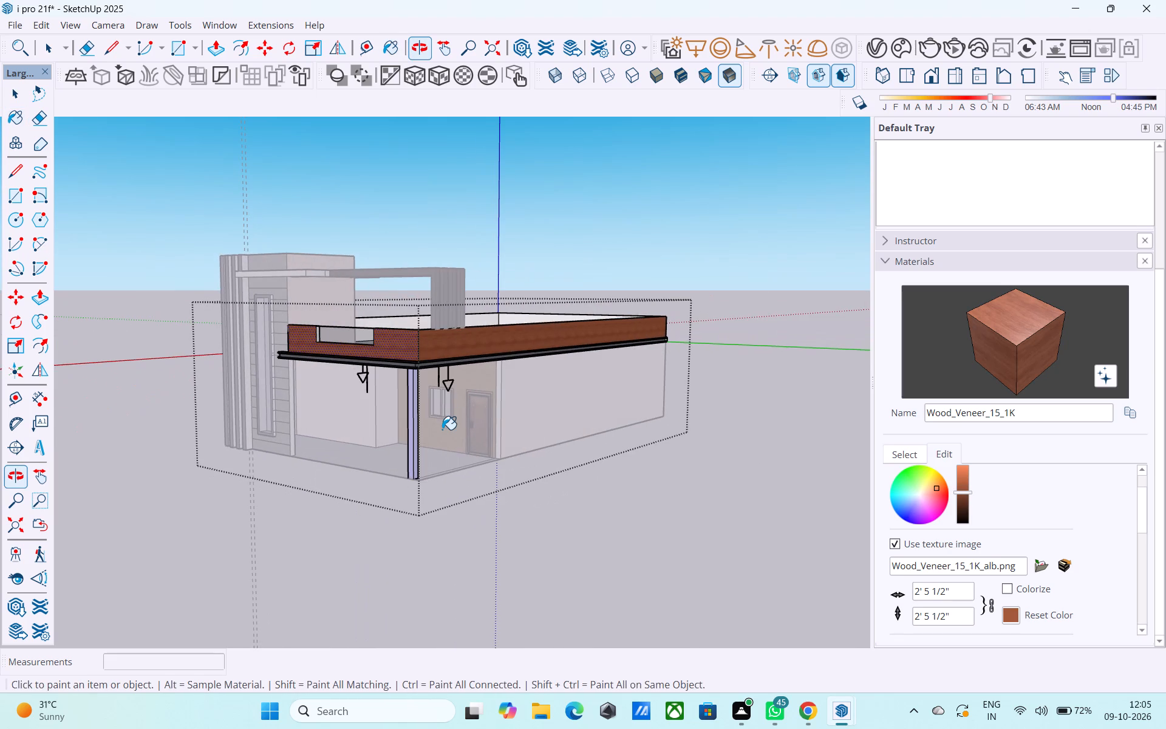
key("space")
left_click(749, 453)
middle_click_drag(459, 408, 647, 399)
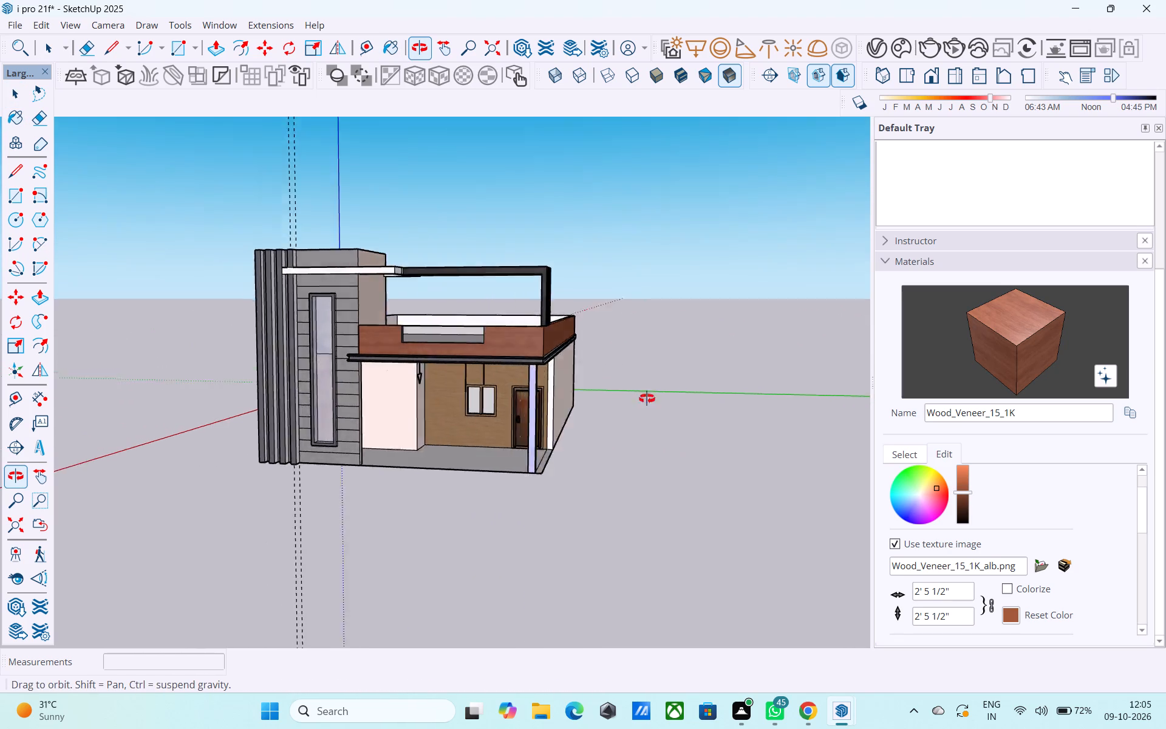
Examine the facade from several angles to judge the plywood porch wall and wood-veneer parapet finishes.
middle_click_drag(647, 399, 690, 356)
scroll(546, 386, "up", 4)
middle_click_drag(511, 420, 497, 430)
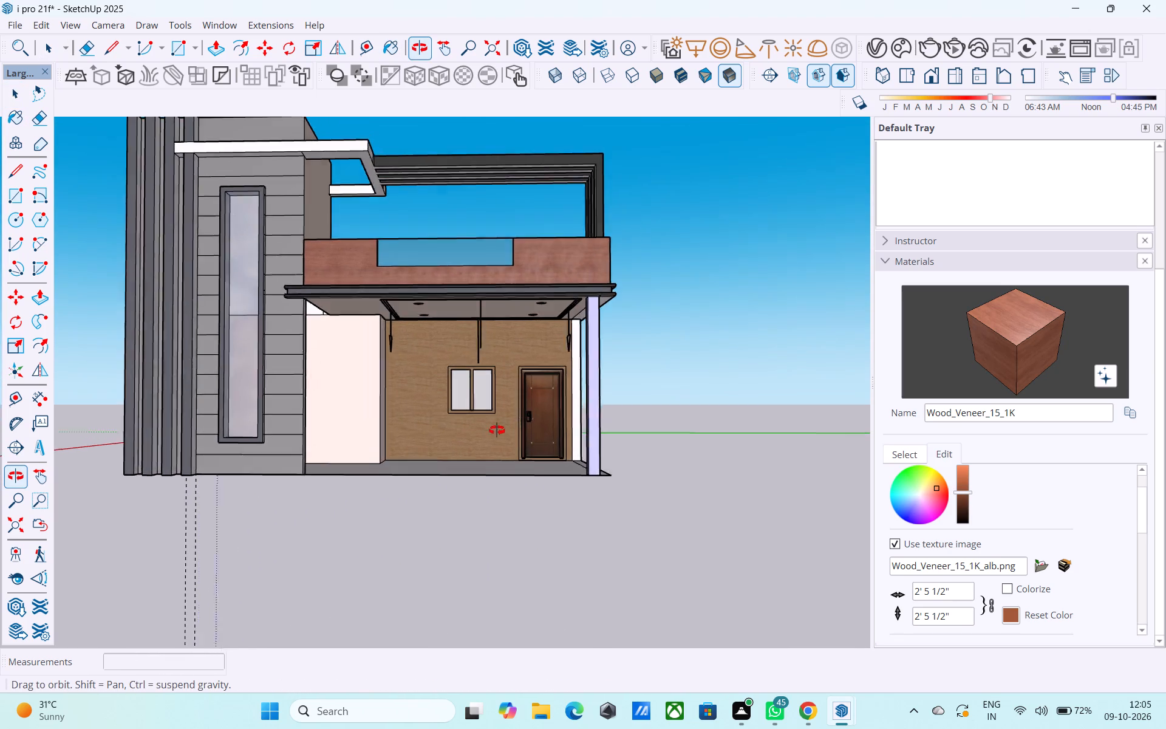
middle_click_drag(497, 430, 592, 481)
scroll(601, 486, "down", 3)
middle_click_drag(621, 493, 612, 485)
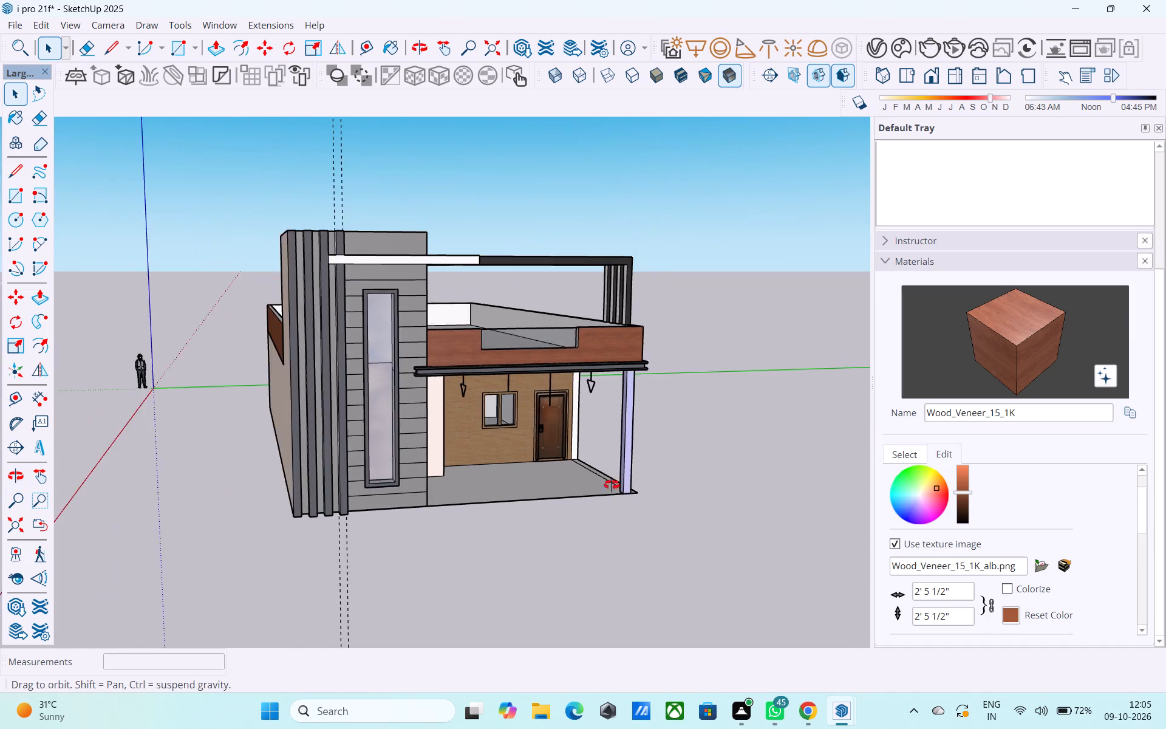
middle_click_drag(612, 485, 384, 520)
middle_click_drag(441, 471, 571, 487)
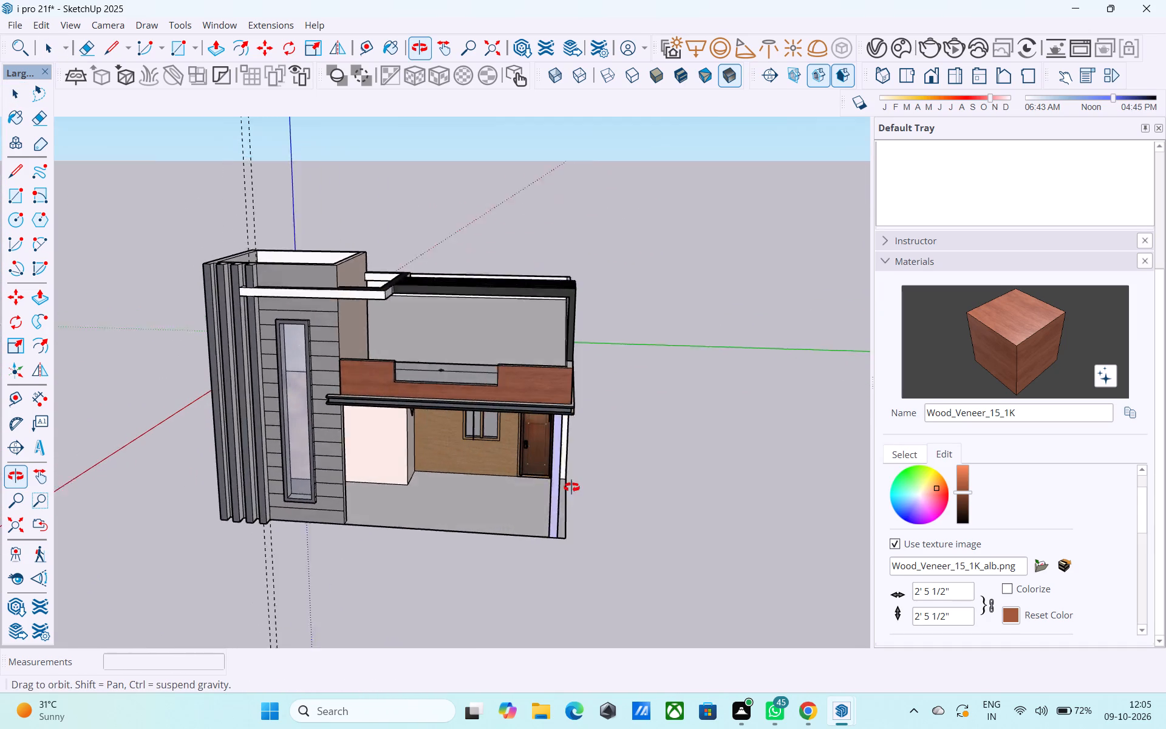
middle_click_drag(571, 487, 572, 487)
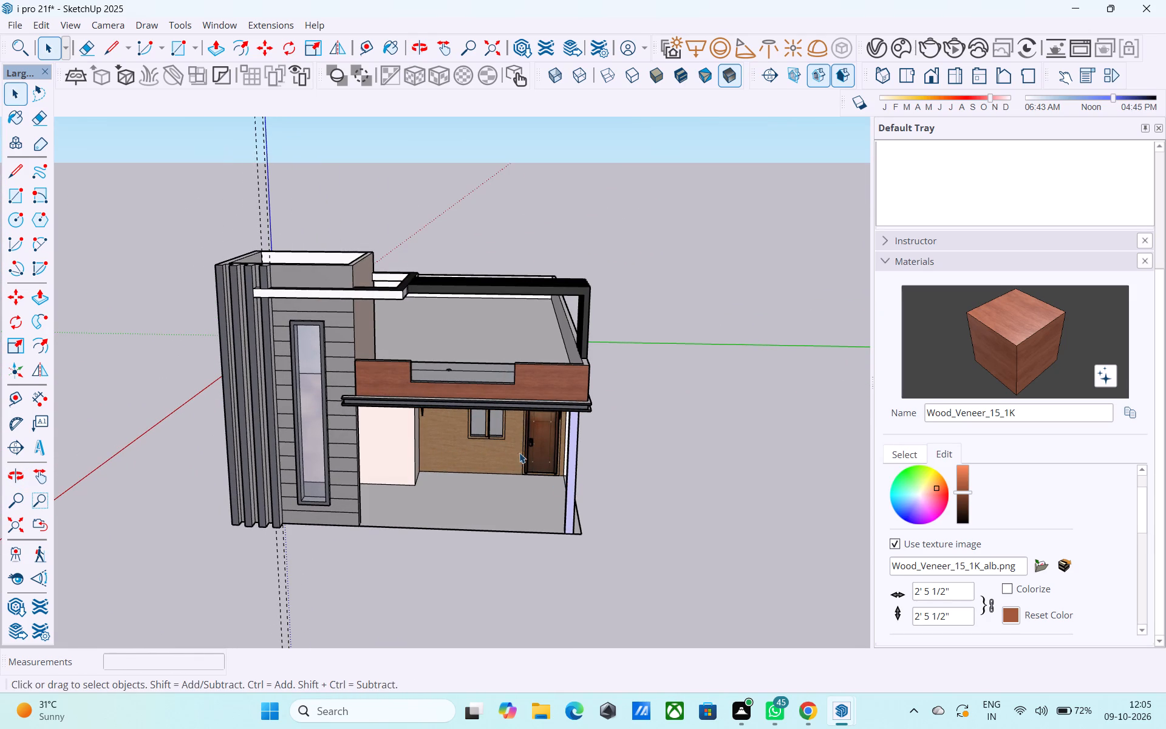
scroll(322, 307, "up", 3)
scroll(346, 317, "down", 1)
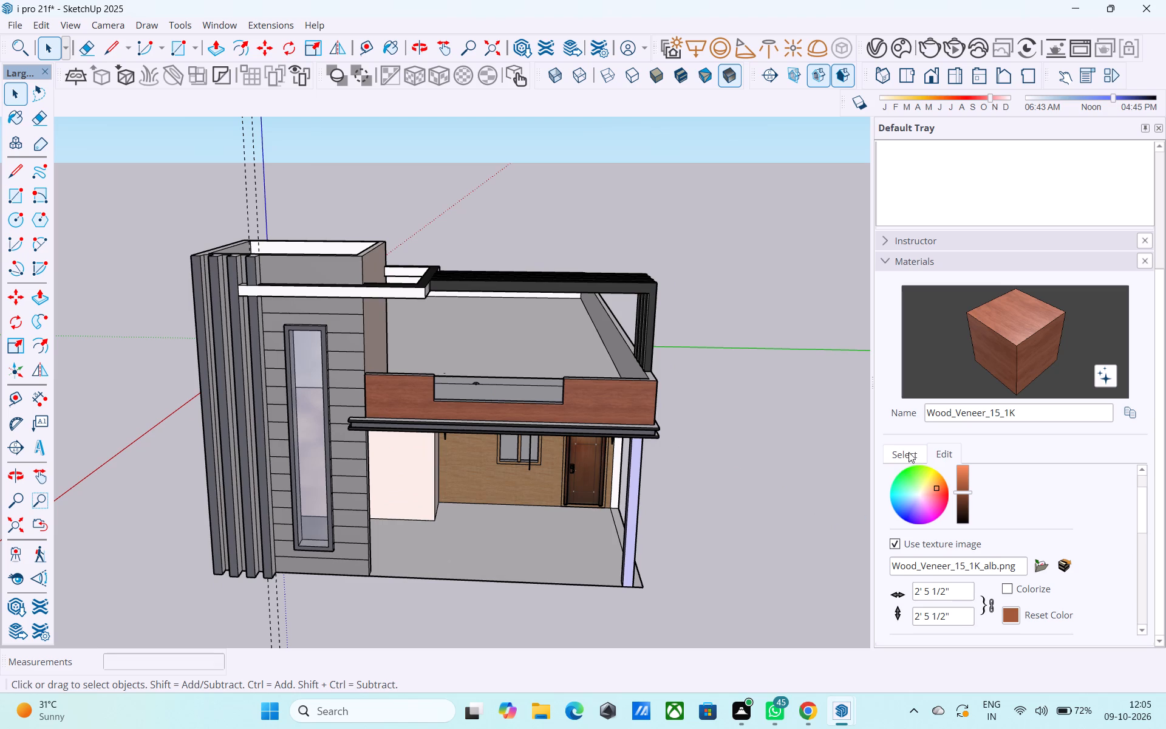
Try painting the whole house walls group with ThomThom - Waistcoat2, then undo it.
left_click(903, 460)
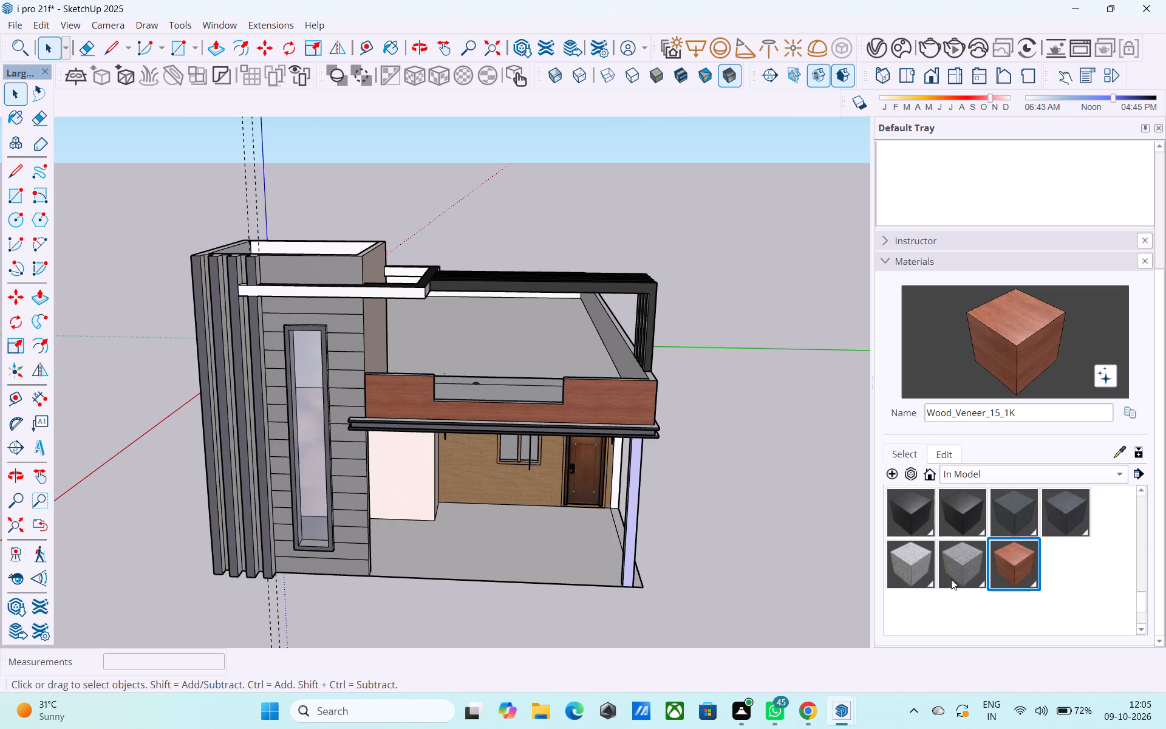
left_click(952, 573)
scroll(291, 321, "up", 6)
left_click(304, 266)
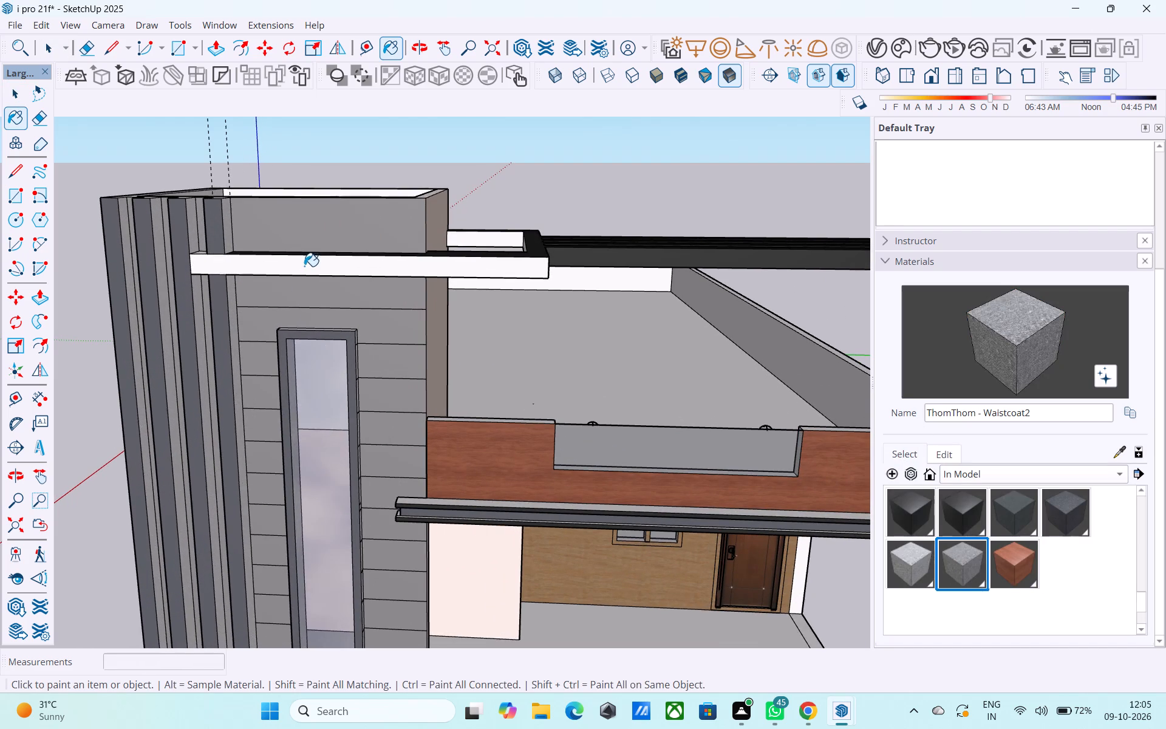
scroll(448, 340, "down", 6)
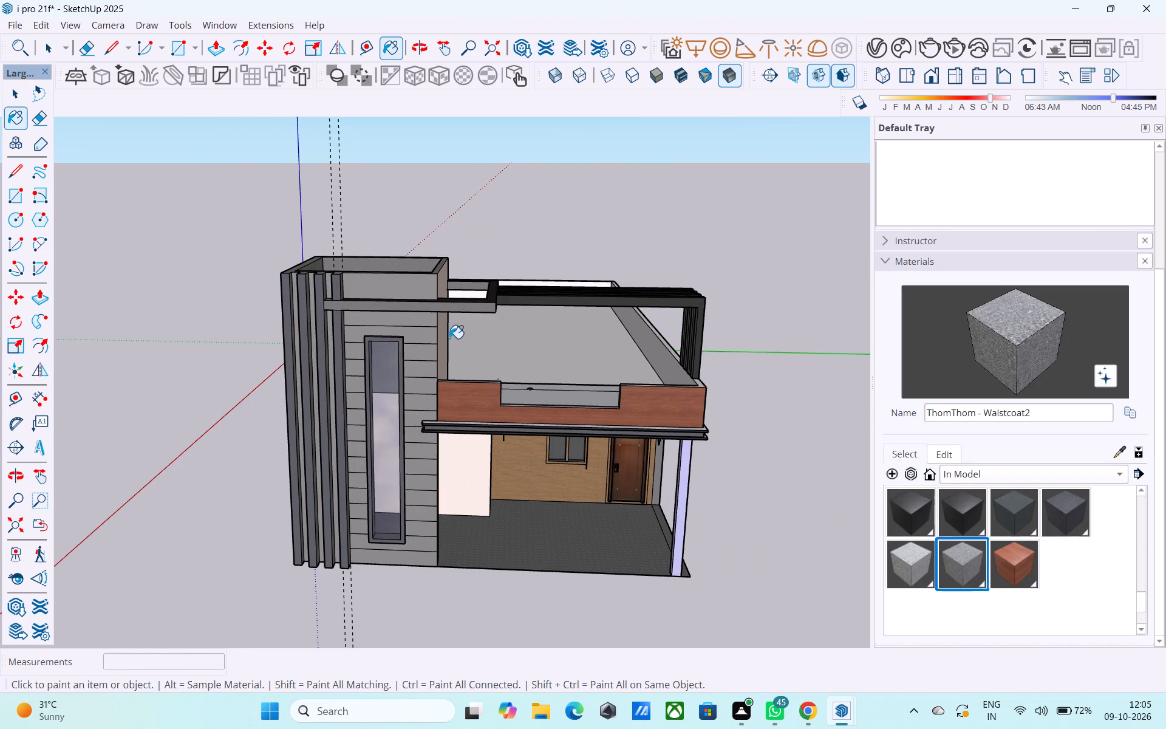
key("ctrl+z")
Inside the house walls group, paint the front face of the white band projecting across the tower with ThomThom - Waistcoat2.
key("space")
triple_click(434, 308)
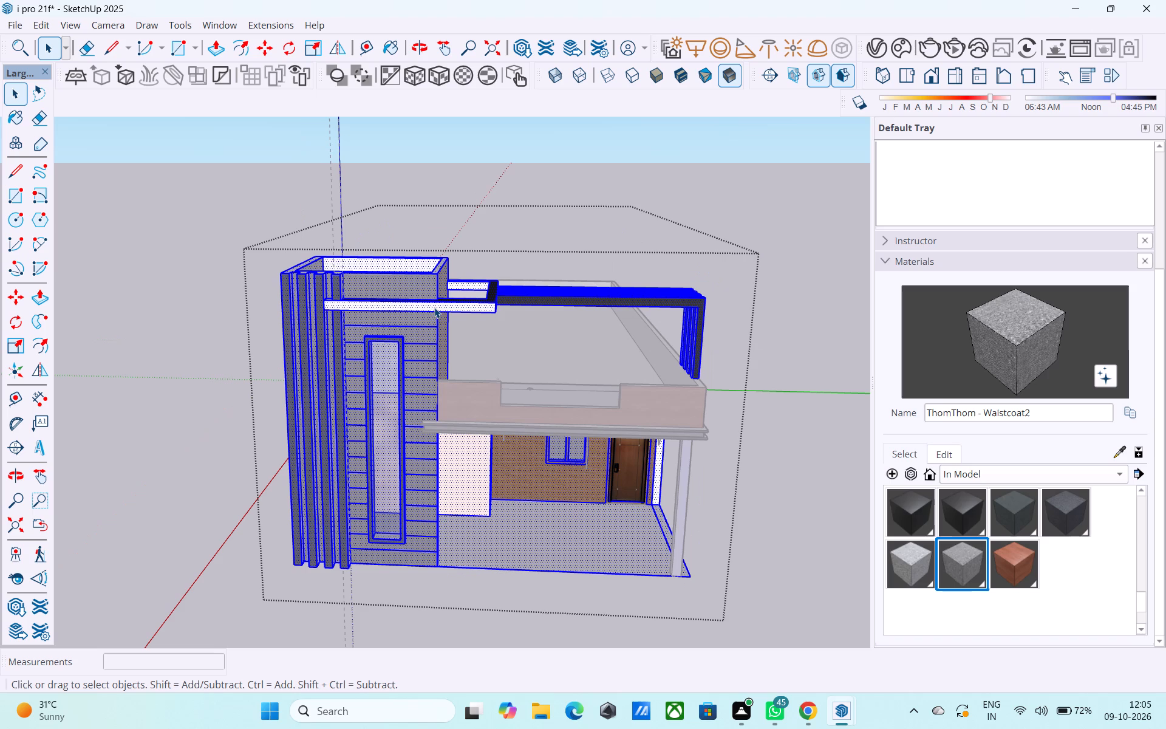
left_click(434, 307)
double_click(432, 310)
left_click(431, 332)
left_click(429, 307)
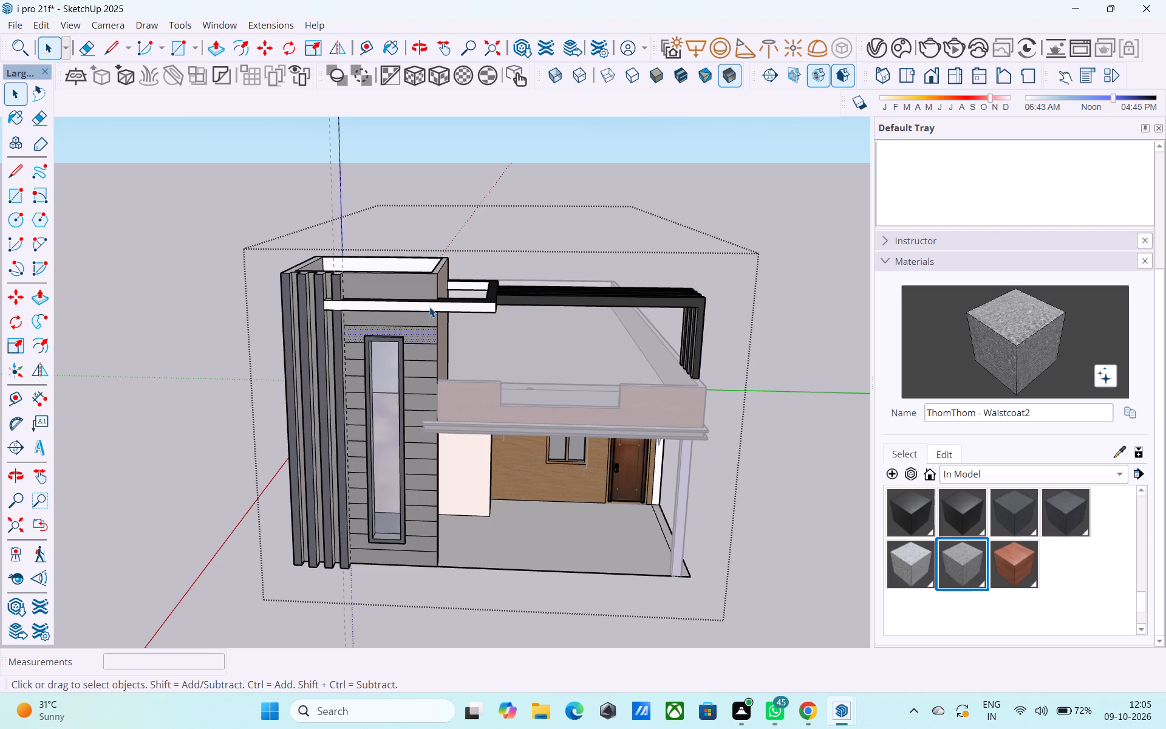
left_click(978, 369)
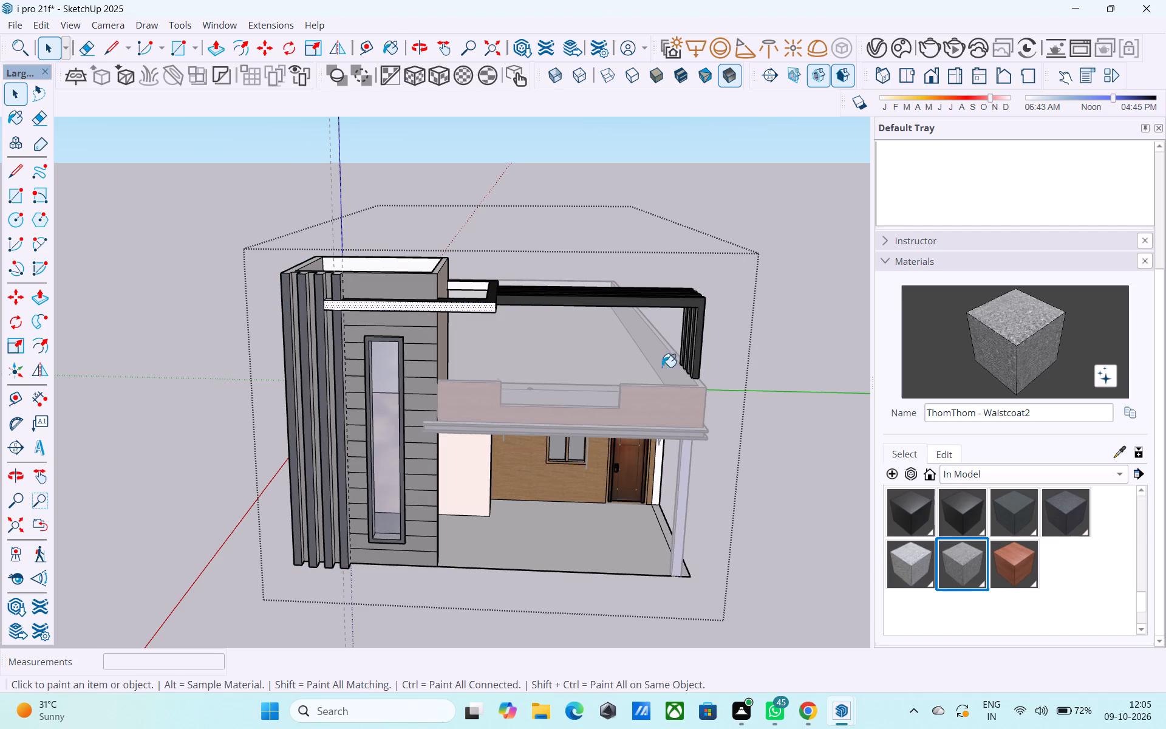
scroll(330, 324, "up", 3)
left_click(363, 301)
Paint the projecting frame's remaining white side and return faces, including the segments between the pergola beams, with ThomThom - Waistcoat2.
middle_click_drag(465, 313, 288, 417)
middle_click_drag(389, 313, 406, 388)
scroll(414, 360, "up", 4)
scroll(483, 358, "down", 3)
left_click(575, 287)
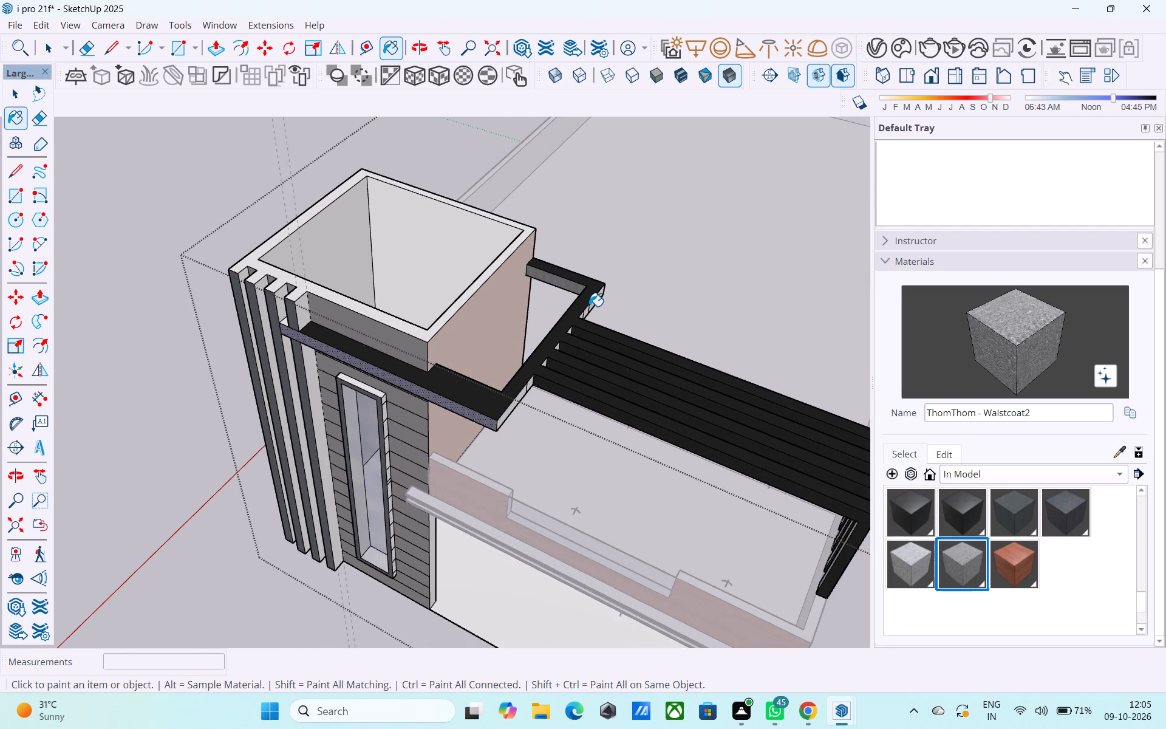
middle_click_drag(618, 338, 305, 290)
middle_click_drag(412, 323, 164, 330)
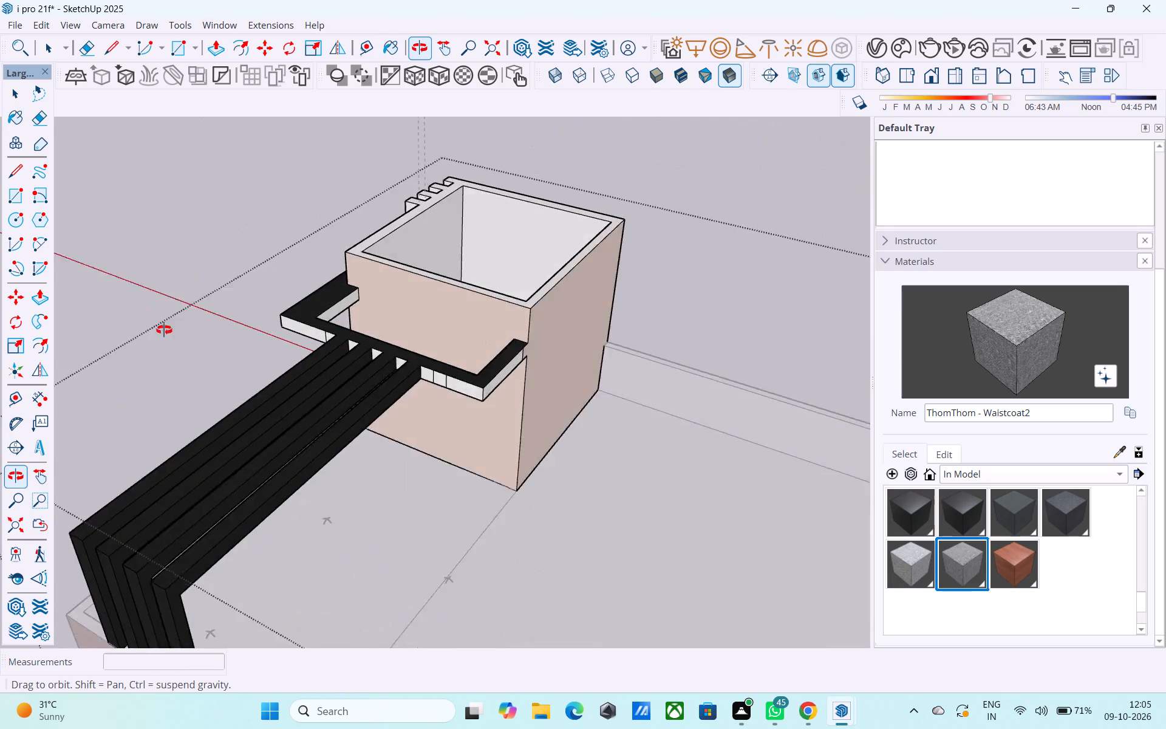
middle_click_drag(164, 330, 493, 262)
left_click(387, 342)
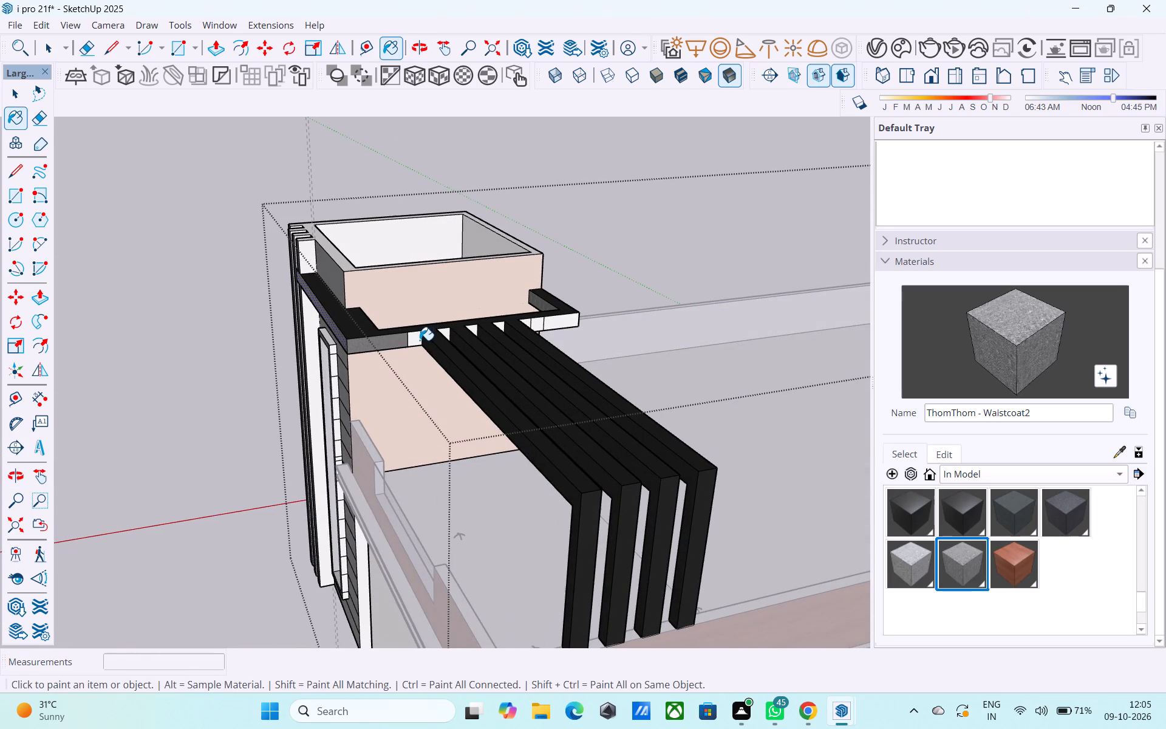
left_click(418, 340)
middle_click_drag(527, 350, 443, 320)
scroll(438, 321, "up", 6)
left_click(427, 335)
middle_click_drag(484, 334, 461, 321)
left_click(462, 315)
left_click(511, 316)
left_click(579, 315)
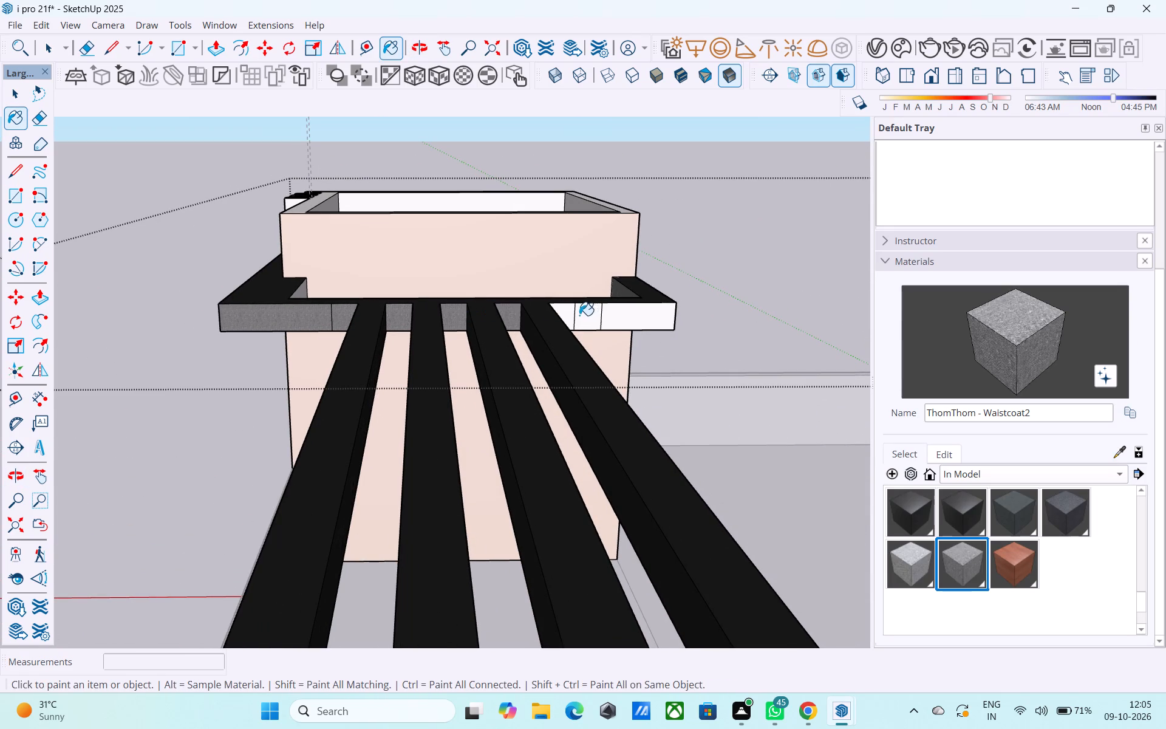
left_click(572, 314)
left_click(622, 318)
middle_click_drag(661, 323, 408, 302)
left_click(418, 299)
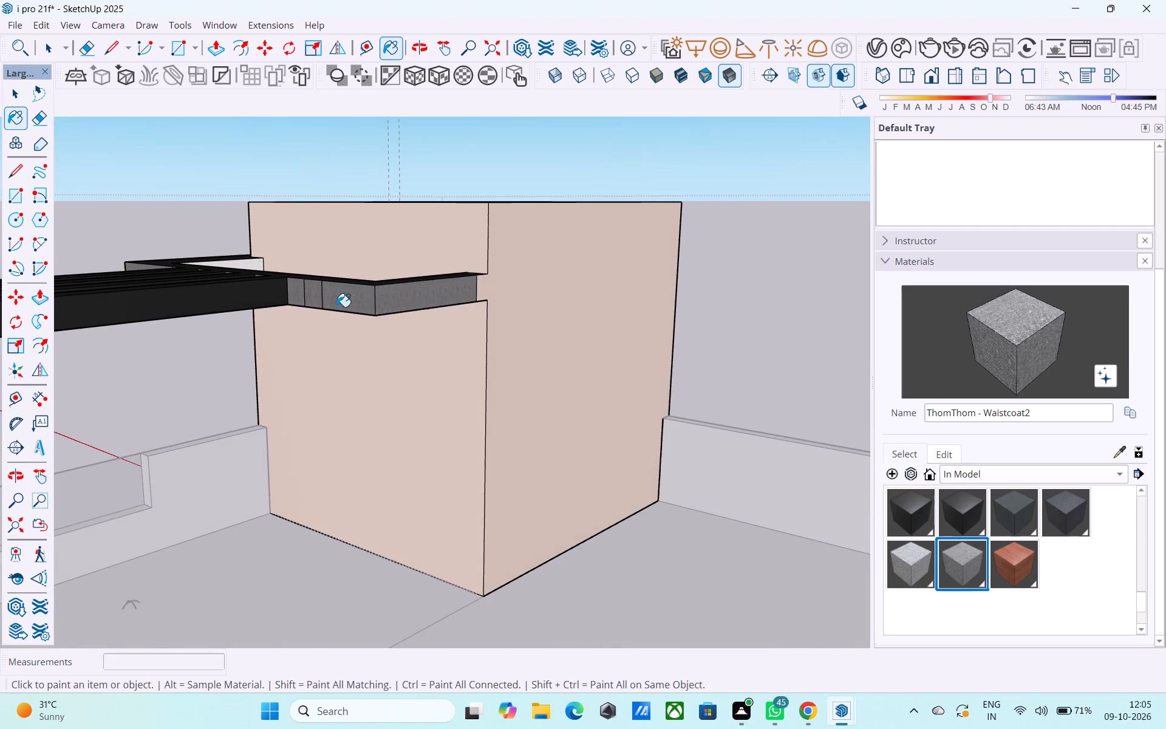
Paint the tower front above the band and the upper cladding strips around the tall window with ThomThom - Waistcoat2.
middle_click_drag(208, 309, 653, 332)
scroll(608, 344, "down", 3)
middle_click_drag(345, 360, 599, 336)
scroll(262, 346, "down", 2)
middle_click_drag(266, 347, 367, 310)
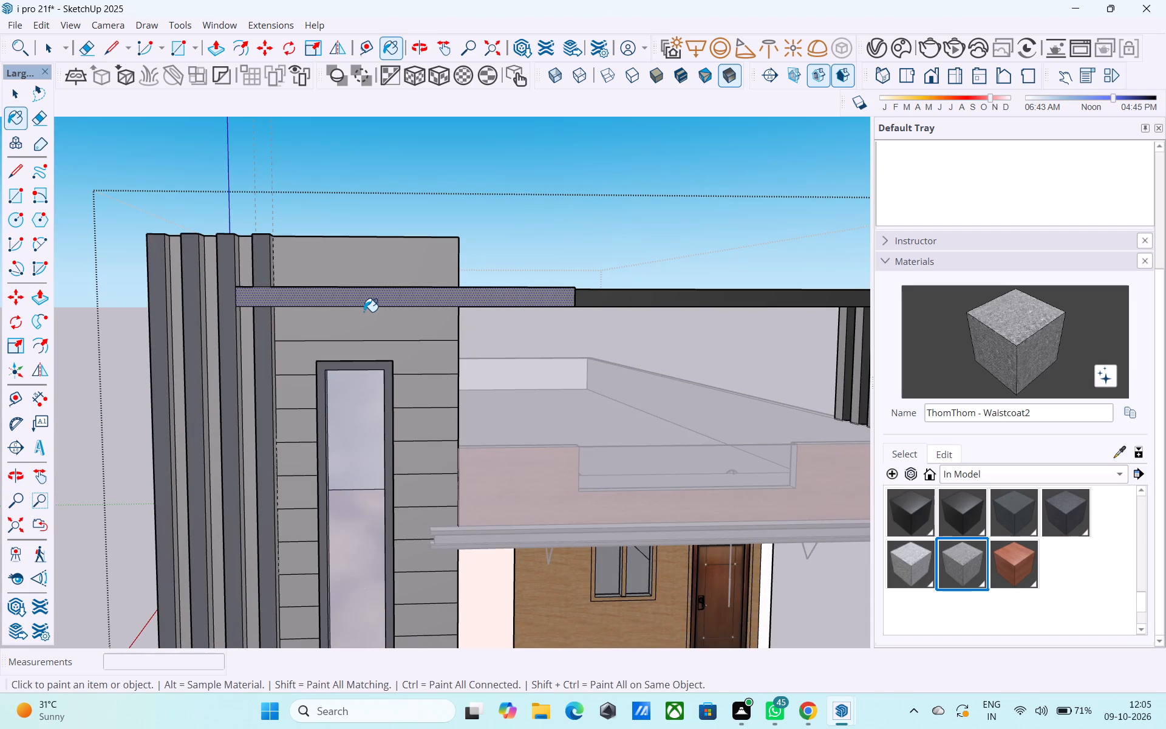
left_click(356, 283)
left_click(356, 320)
left_click(395, 361)
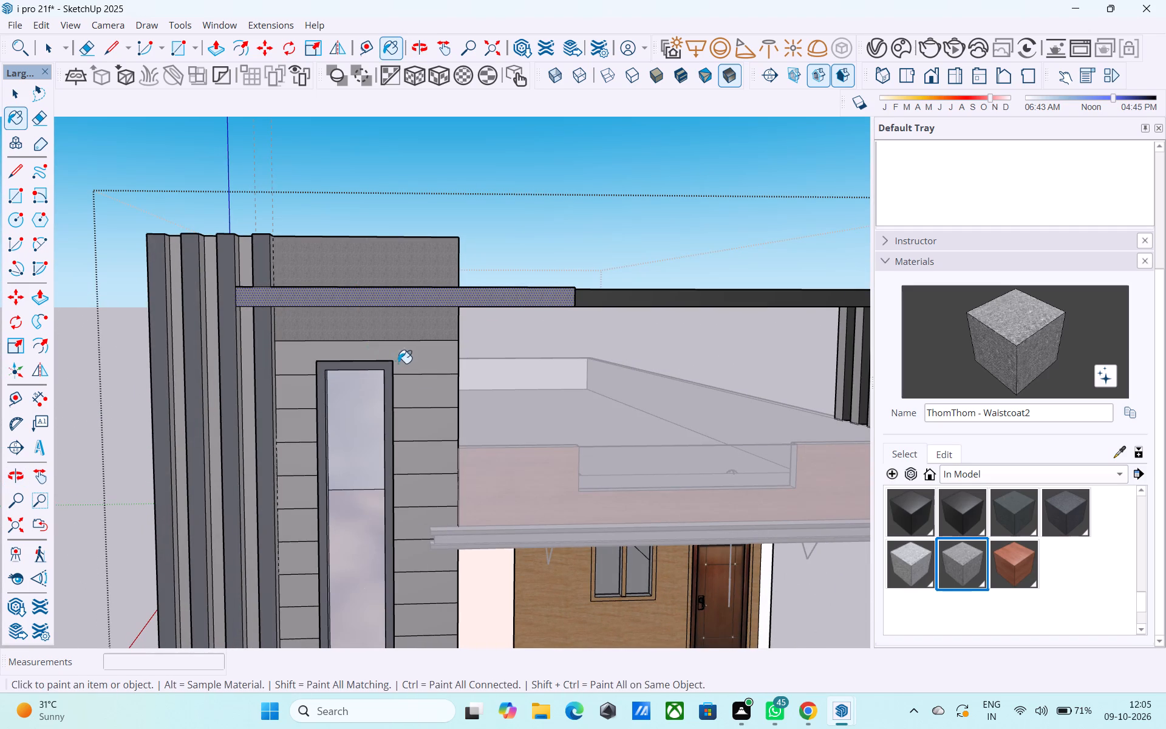
left_click(417, 391)
left_click(428, 430)
scroll(331, 352, "down", 5)
scroll(378, 433, "up", 5)
left_click(383, 406)
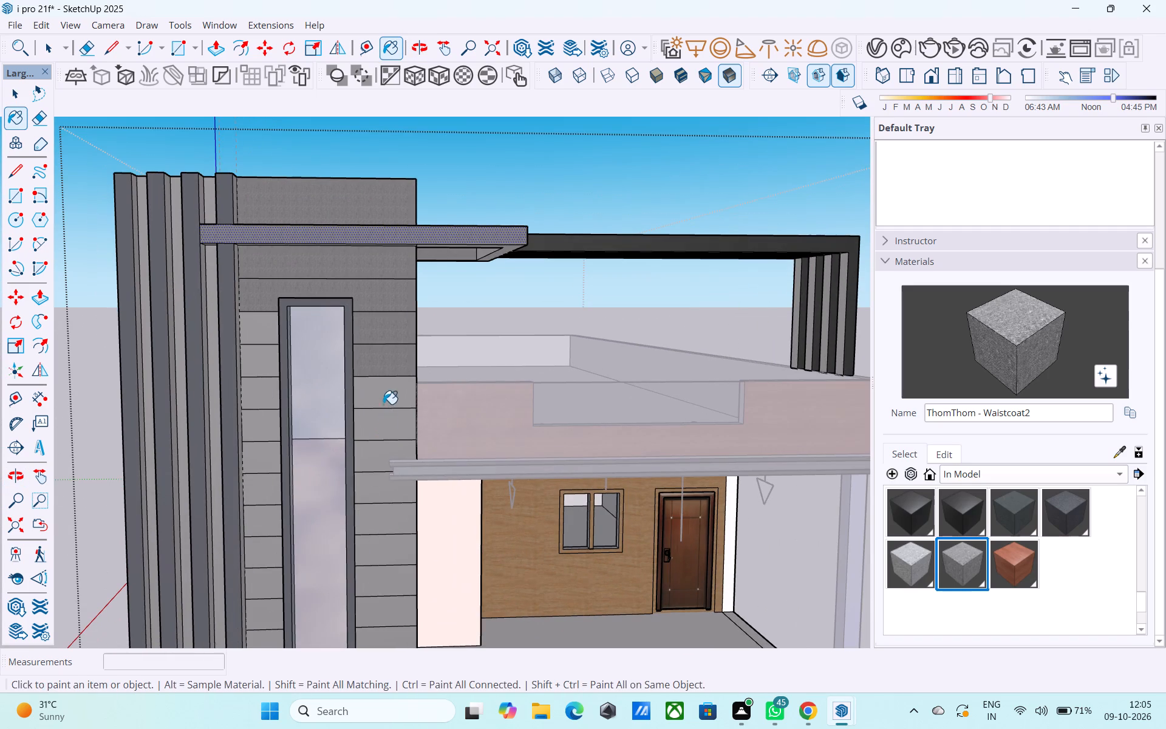
left_click(383, 422)
left_click(377, 443)
left_click(250, 335)
left_click(253, 360)
left_click(261, 392)
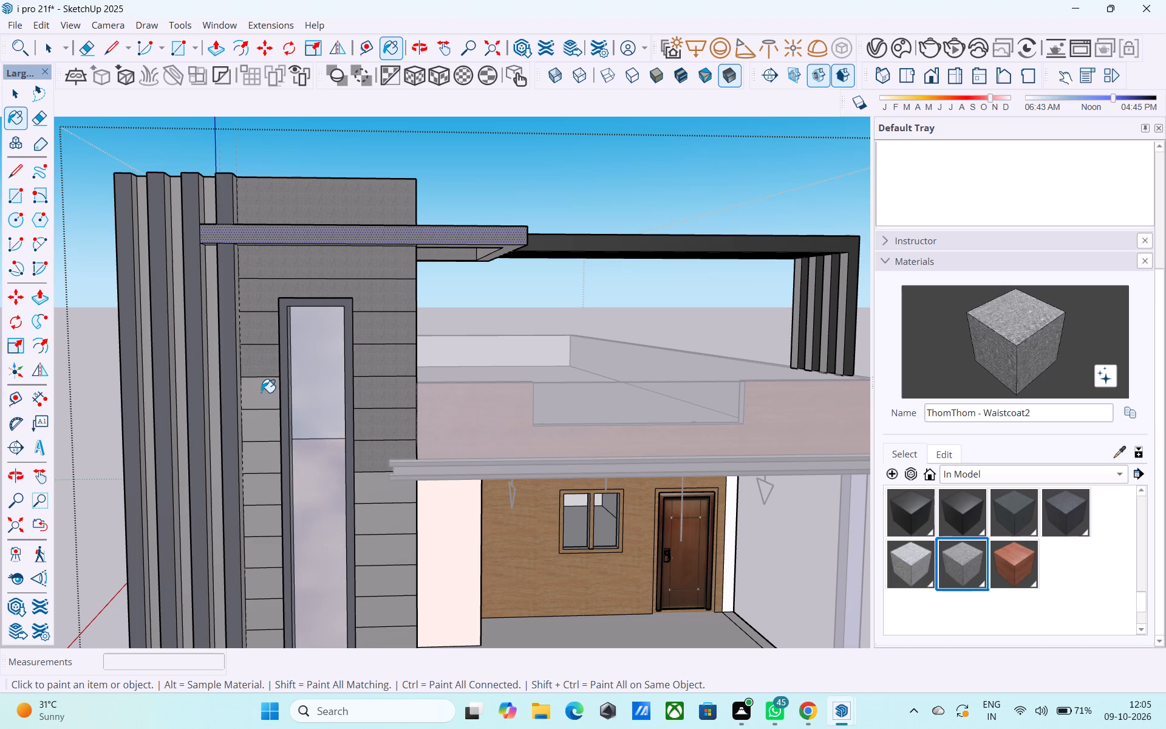
left_click(261, 425)
Paint the middle cladding strips on both sides of the tower's tall window with ThomThom - Waistcoat2.
scroll(270, 377, "down", 2)
scroll(256, 491, "up", 3)
left_click_drag(261, 515, 261, 508)
left_click(264, 465)
left_click(264, 420)
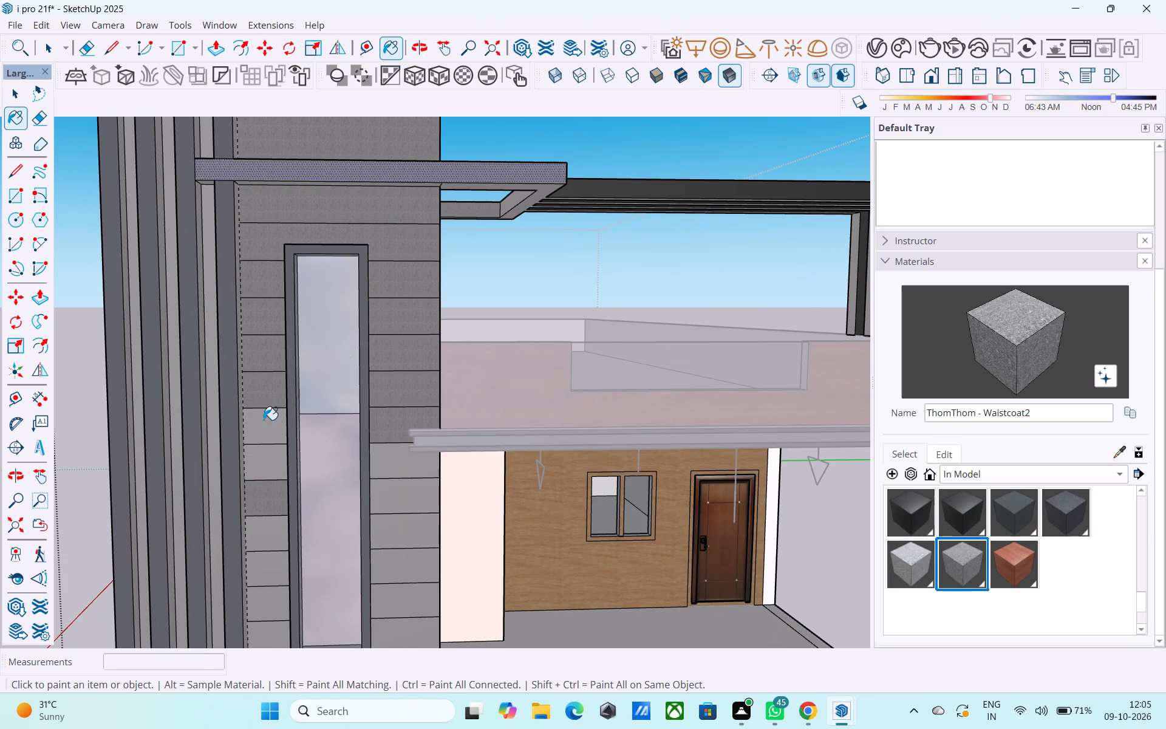
left_click(403, 612)
left_click_drag(400, 568, 400, 563)
left_click_drag(390, 525, 389, 517)
left_click_drag(386, 490, 383, 474)
left_click(380, 462)
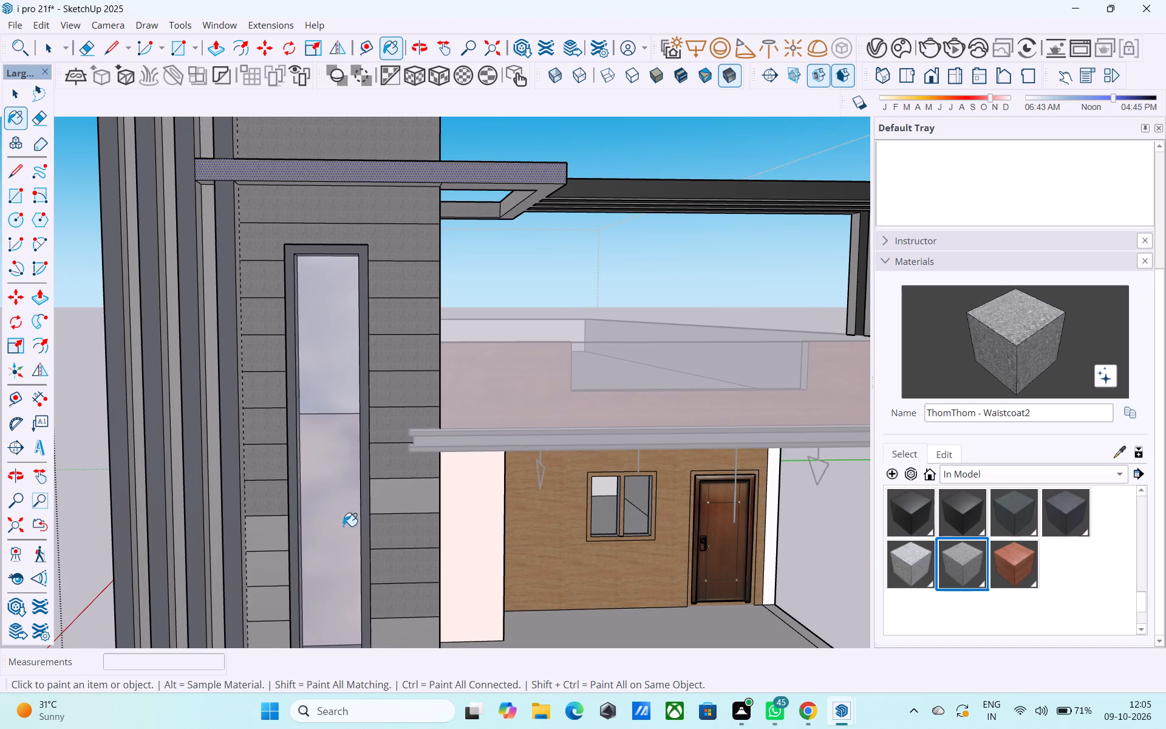
left_click(384, 498)
left_click(273, 535)
left_click_drag(261, 570, 266, 594)
left_click(266, 594)
left_click(266, 577)
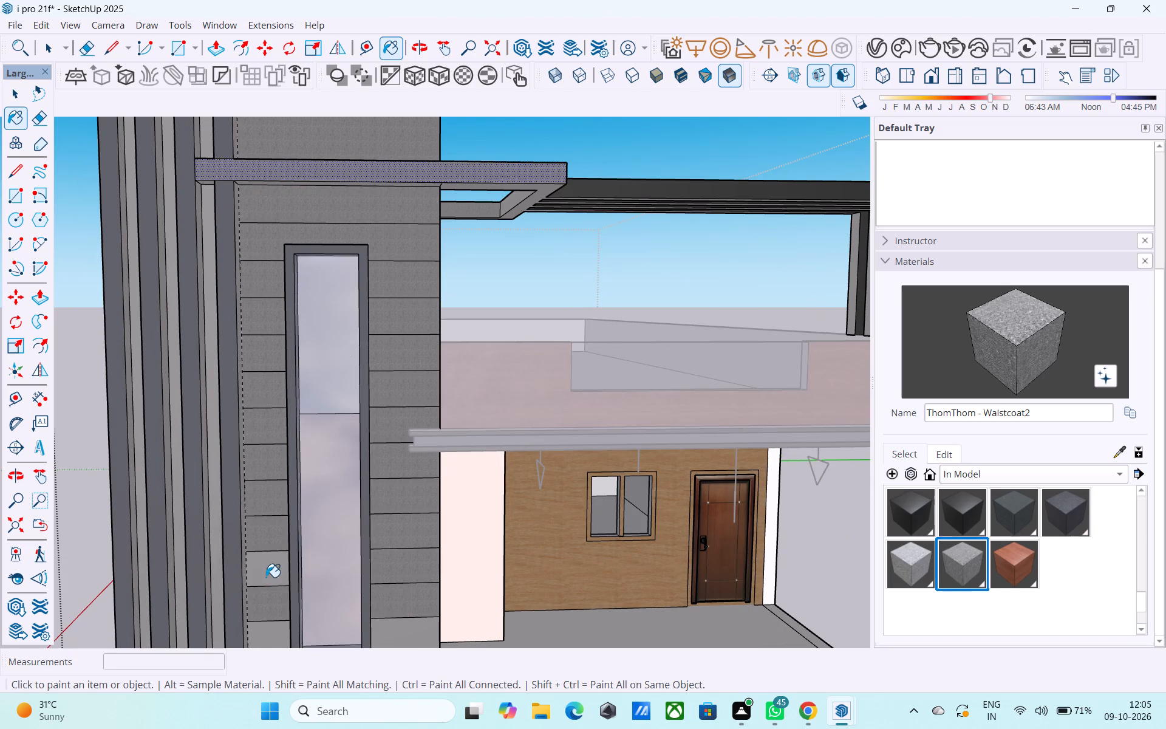
Paint the lowest cladding strips on both sides of the tower's tall window with ThomThom - Waistcoat2.
scroll(264, 301, "down", 4)
left_click(273, 607)
left_click(267, 589)
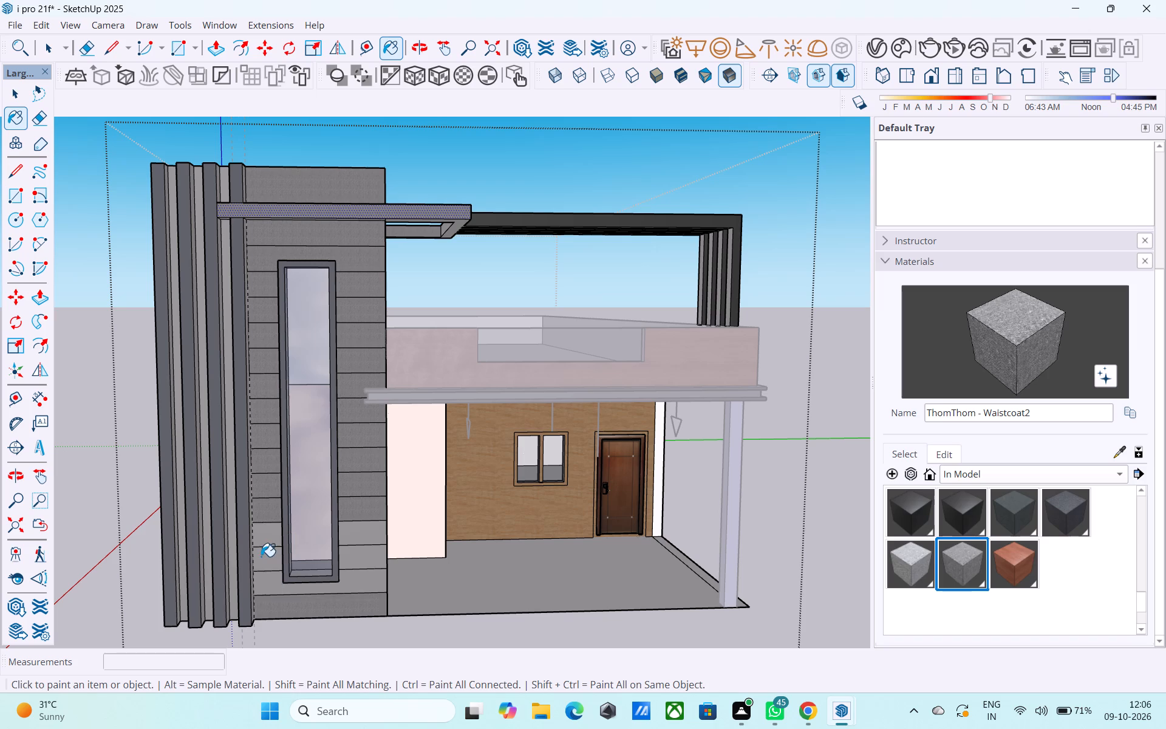
left_click(261, 556)
left_click(261, 538)
left_click(356, 541)
left_click(356, 555)
scroll(349, 553, "down", 5)
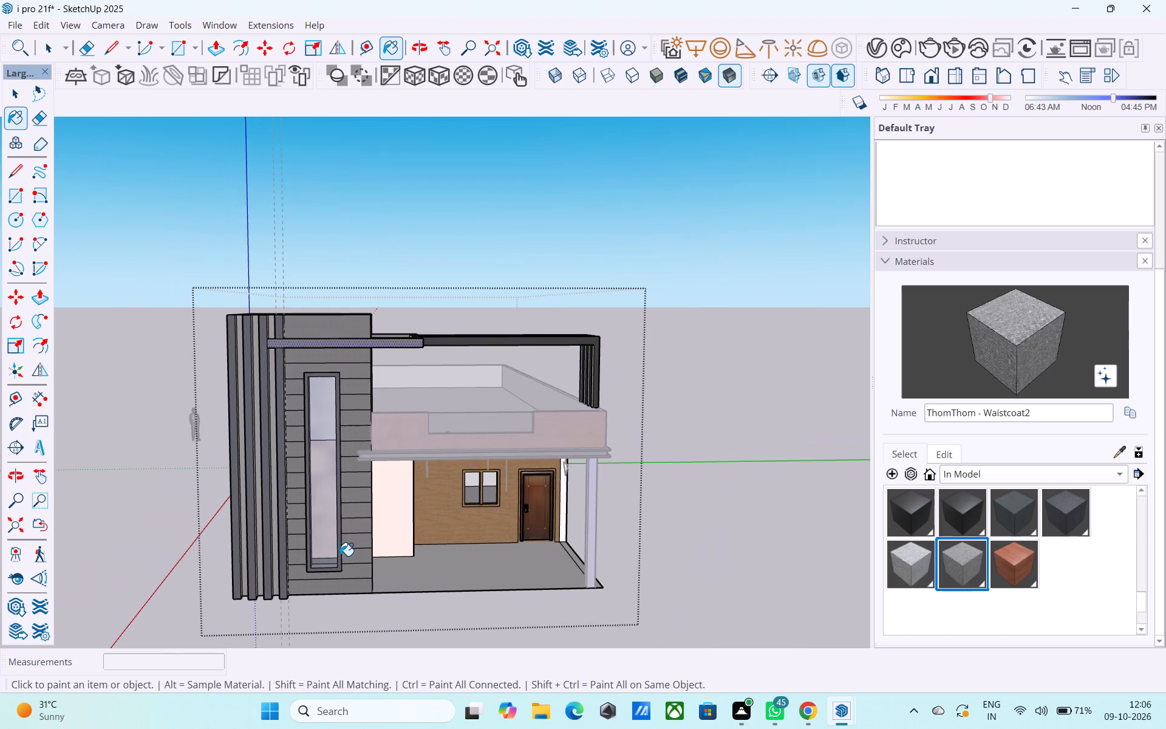
Paint the recessed strips between the tower's vertical fins with ThomThom - Waistcoat2 and leave the walls group.
scroll(271, 521, "up", 6)
left_click(278, 517)
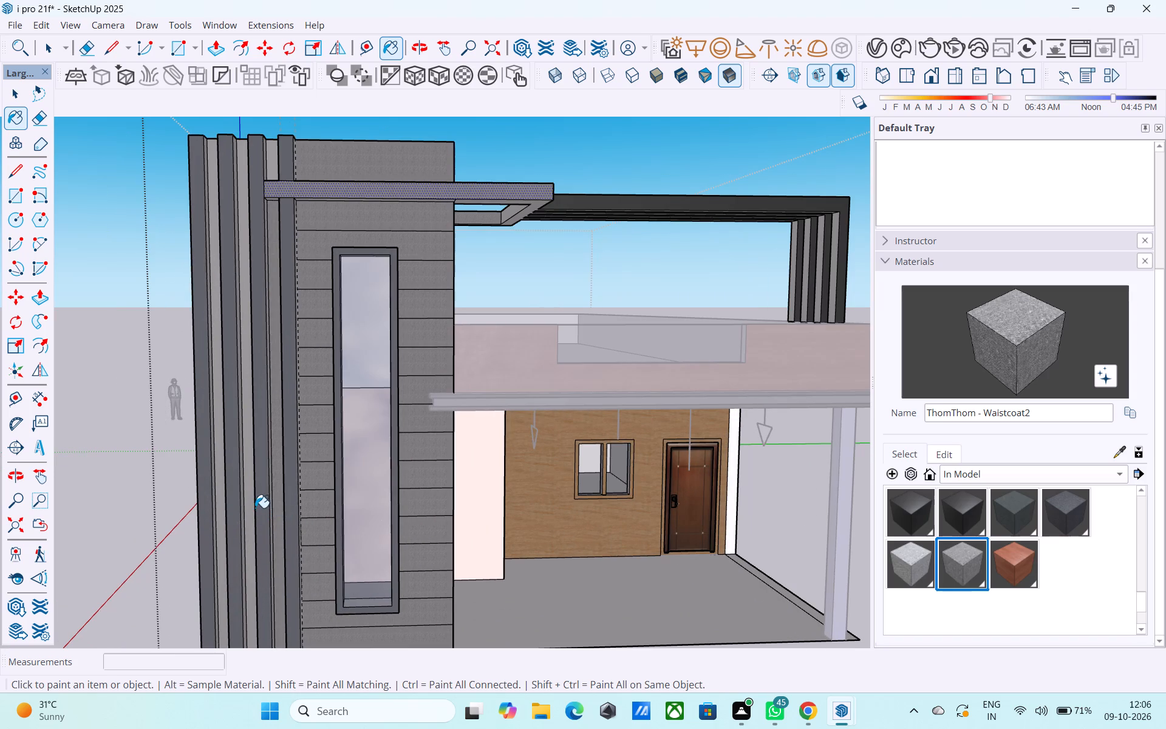
left_click(248, 504)
left_click(218, 491)
key("space")
scroll(217, 491, "down", 2)
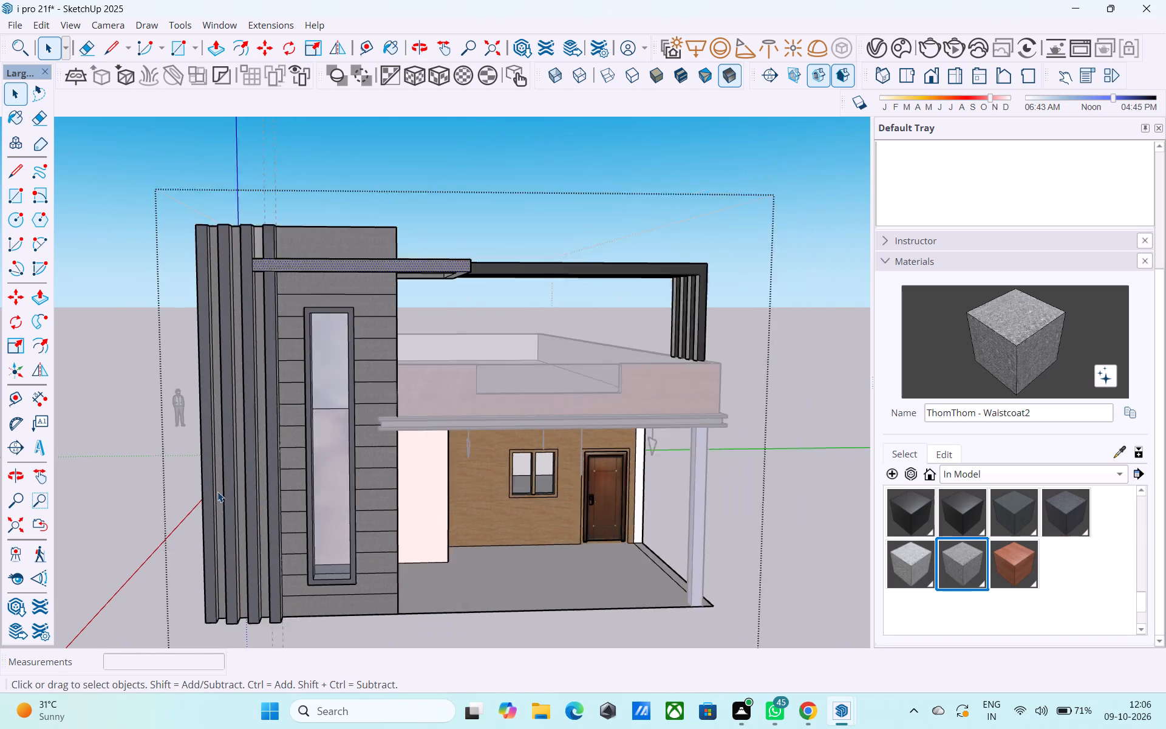
scroll(217, 491, "down", 3)
left_click(704, 467)
Reopen the walls group, paint the small strip between the fins above the projecting band with ThomThom - Waistcoat2, and leave the group.
middle_click_drag(533, 467, 576, 458)
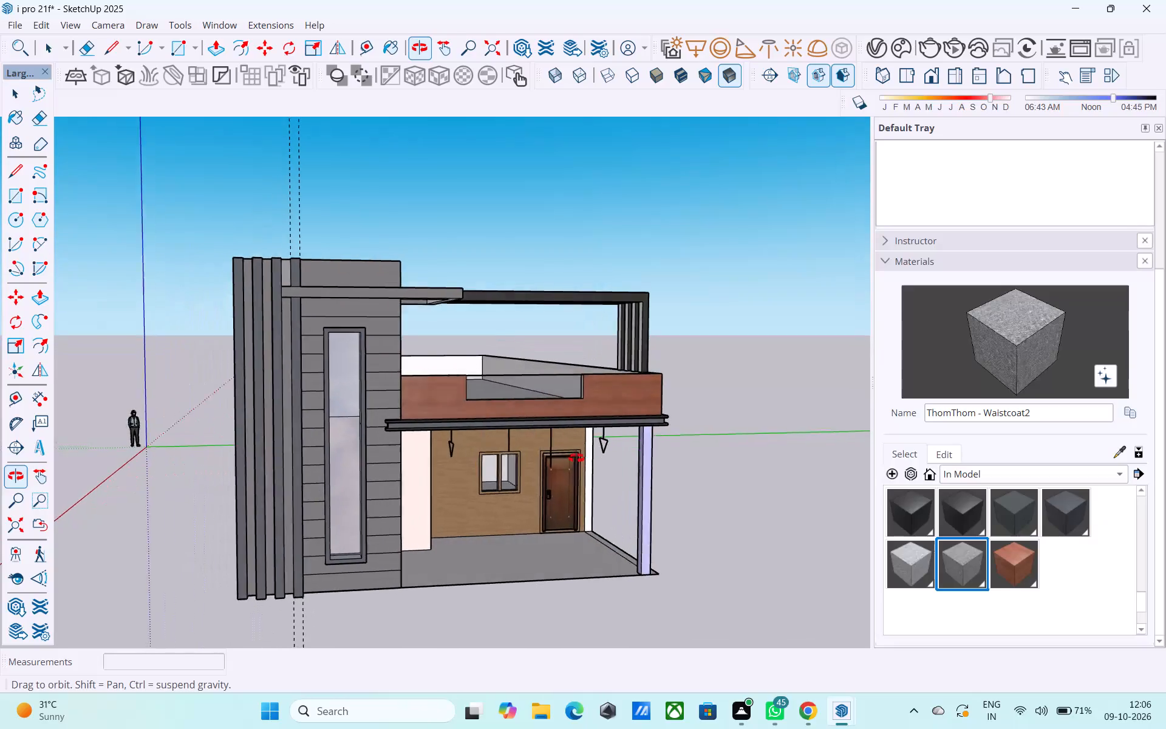
middle_click_drag(576, 458, 586, 461)
middle_click_drag(531, 437, 502, 445)
left_click(987, 363)
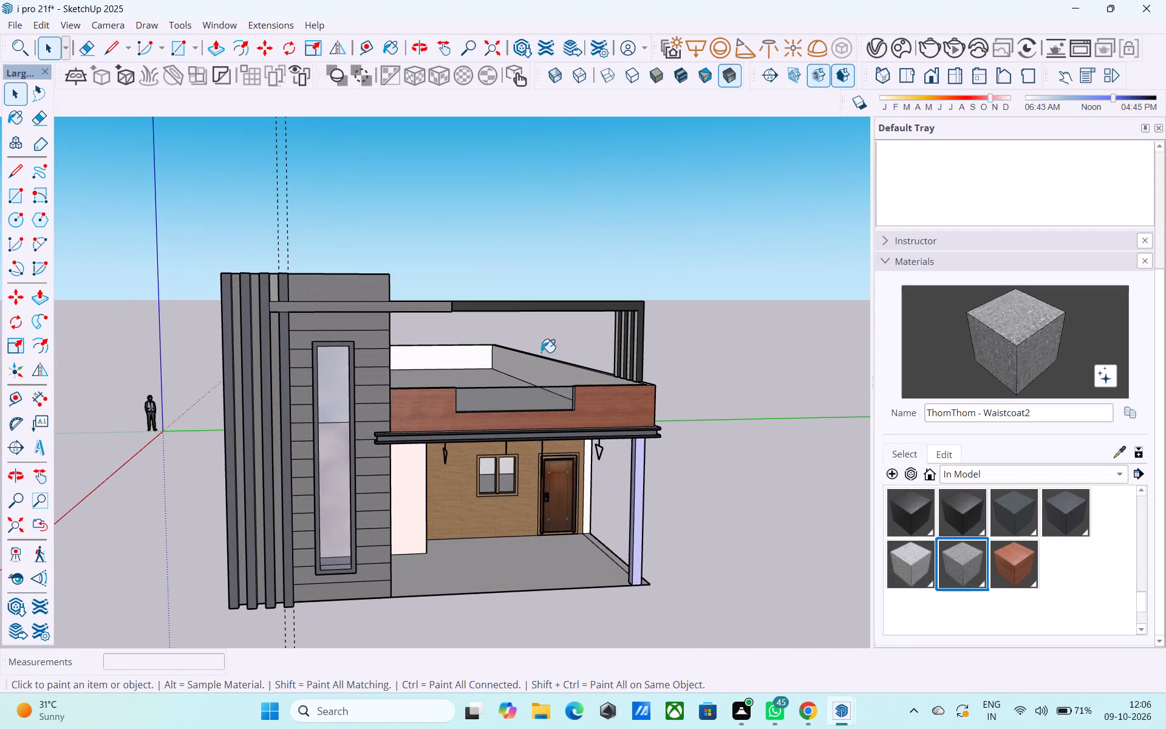
key("space")
scroll(274, 296, "up", 1)
triple_click(274, 296)
left_click(274, 294)
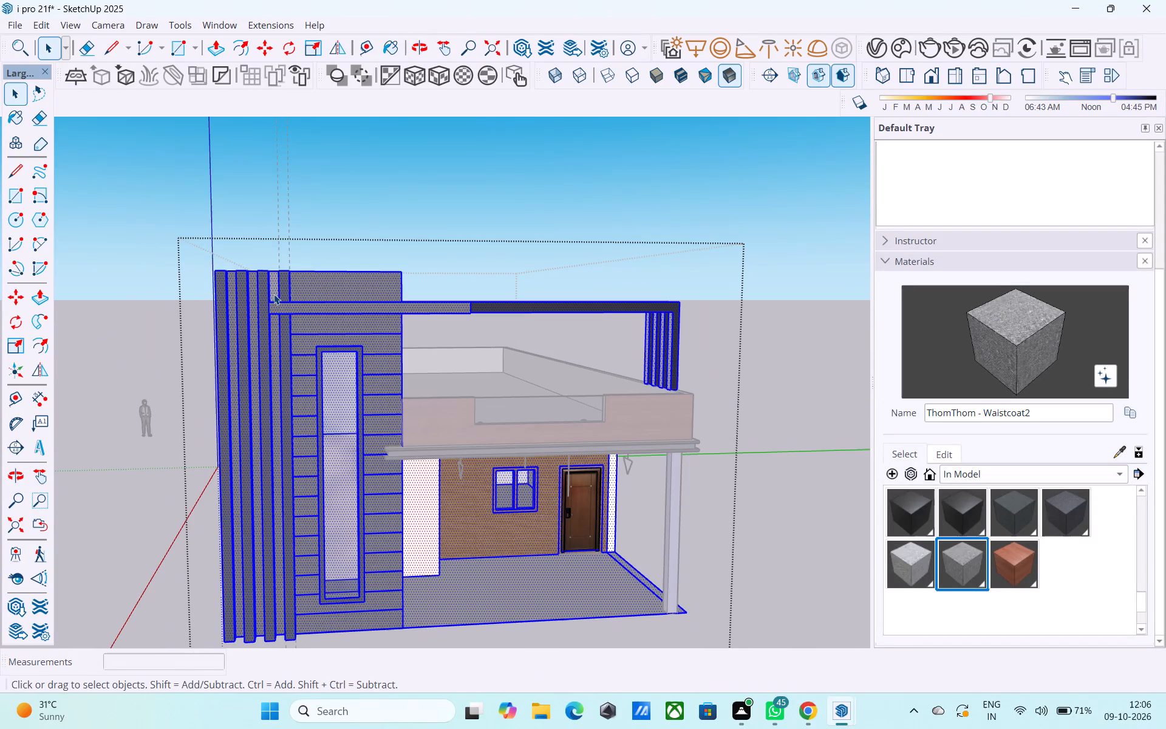
triple_click(274, 293)
left_click(302, 359)
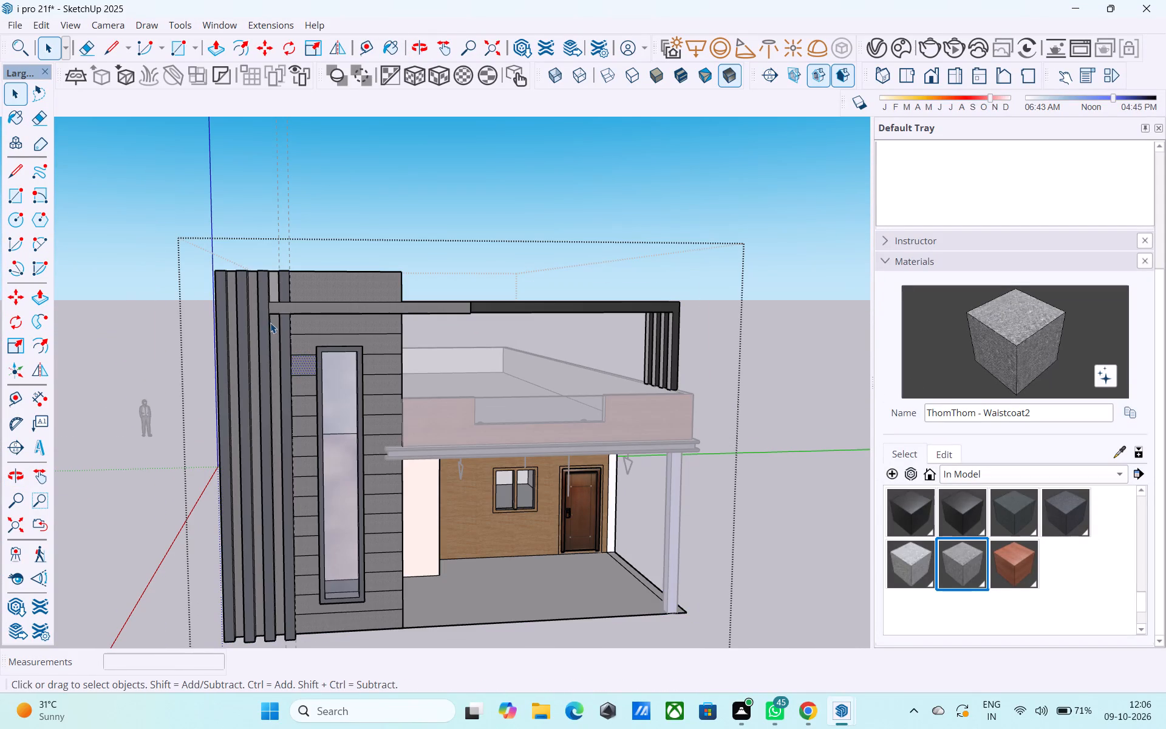
left_click(272, 297)
left_click(979, 330)
scroll(273, 285, "up", 1)
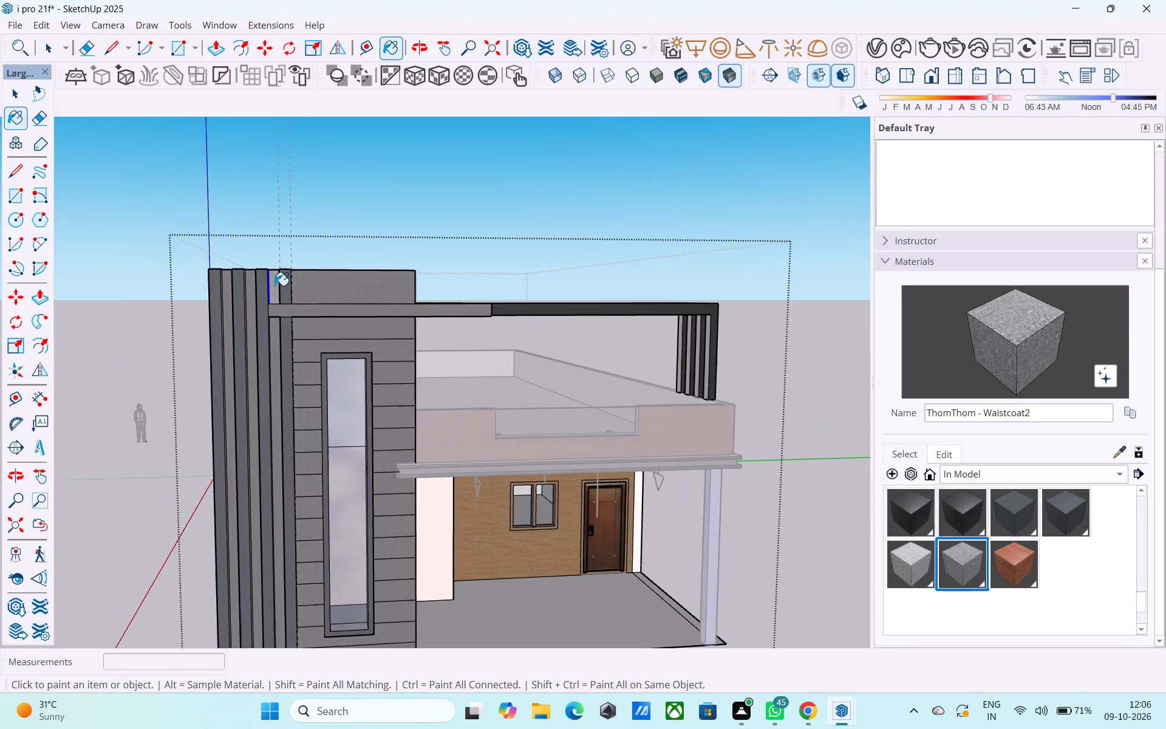
scroll(274, 286, "up", 3)
left_click(276, 290)
key("space")
scroll(274, 291, "down", 2)
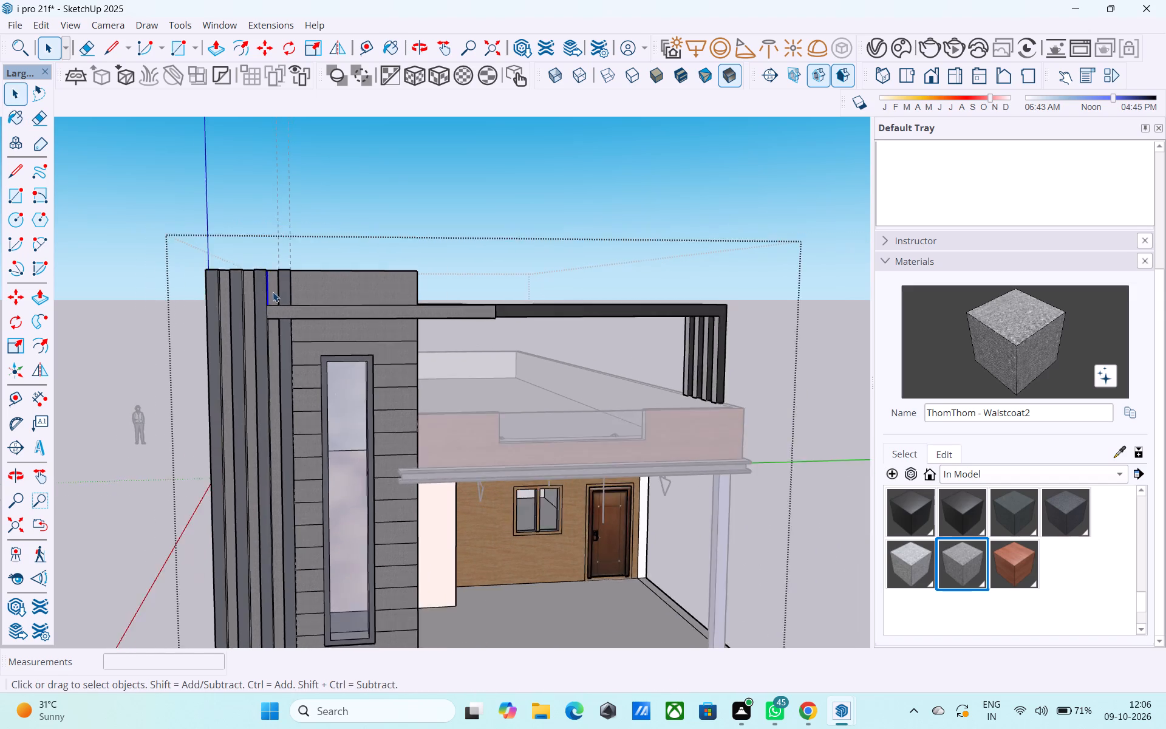
scroll(273, 292, "down", 4)
left_click(361, 221)
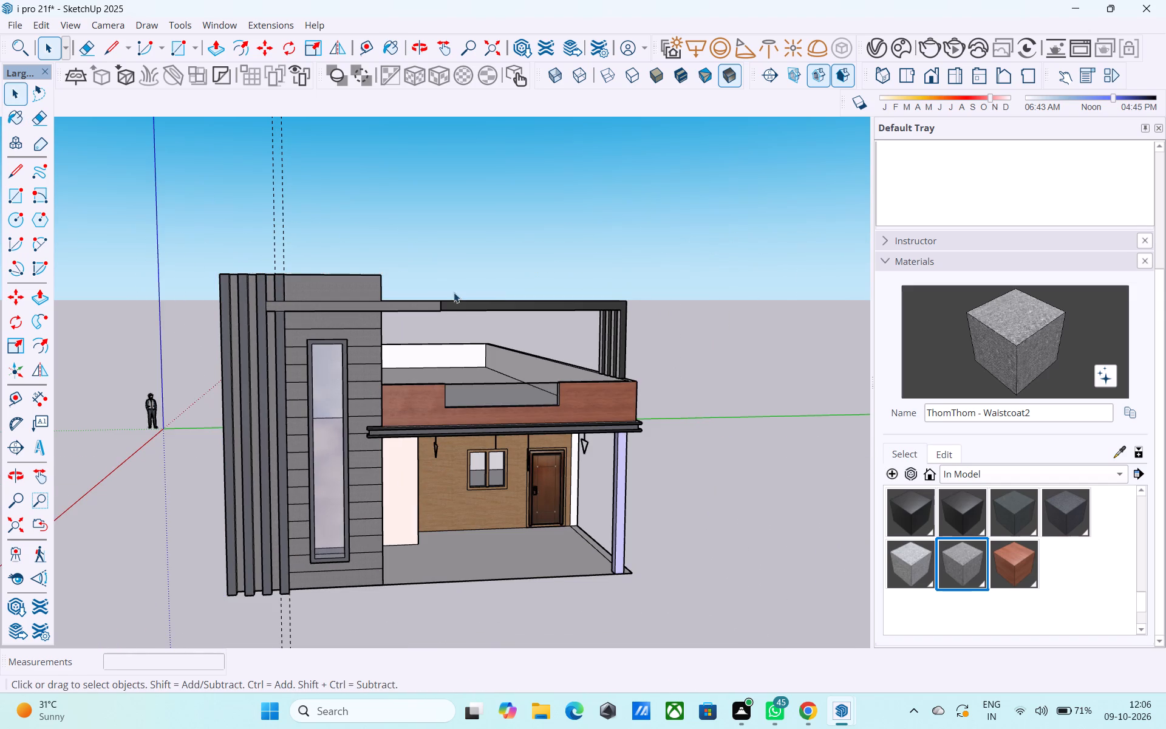
middle_click_drag(473, 383, 382, 402)
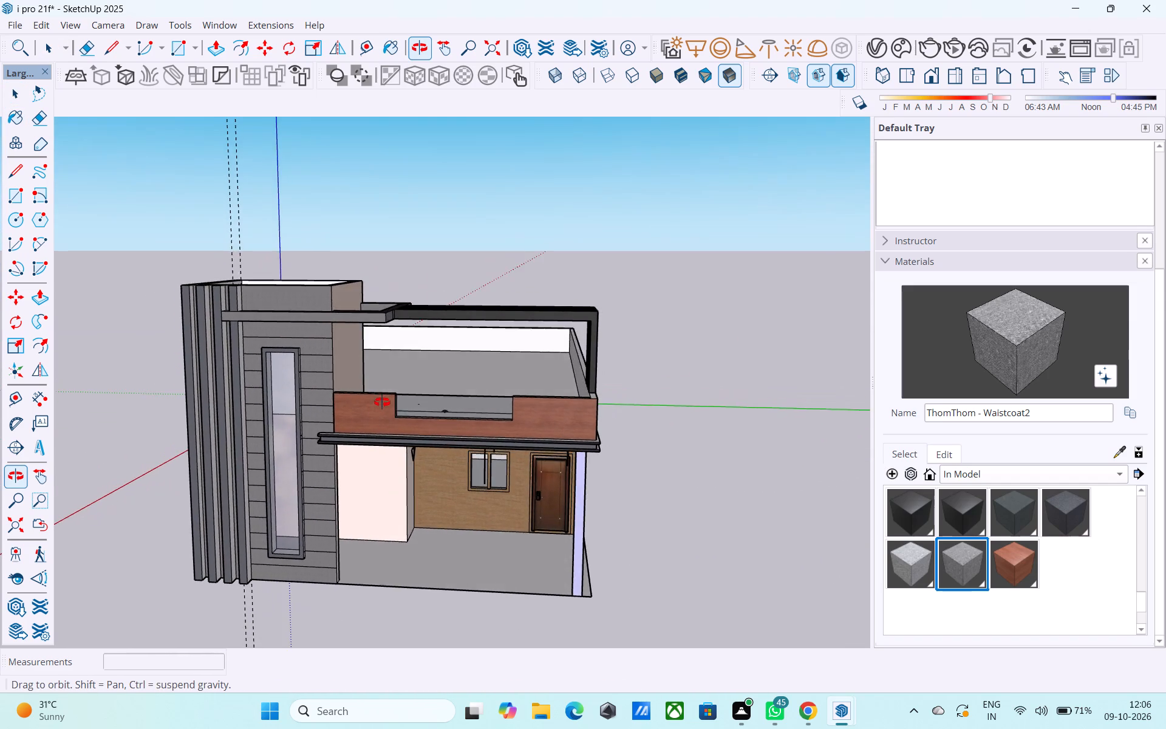
Save the model.
middle_click_drag(382, 402, 389, 390)
middle_click_drag(387, 423, 461, 372)
key("ctrl+s")
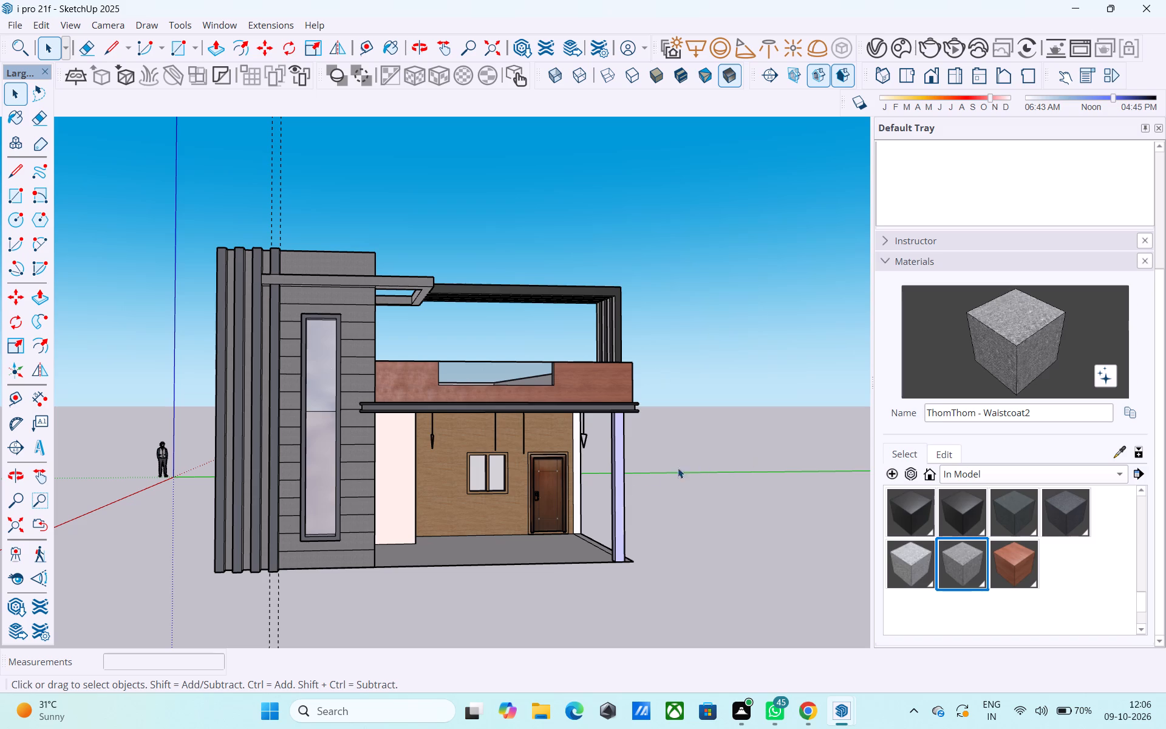
Open the slab and parapet group, paint the porch corner column's faces with ThomThom - Waistcoat2, and leave the group.
double_click(618, 490)
left_click(618, 490)
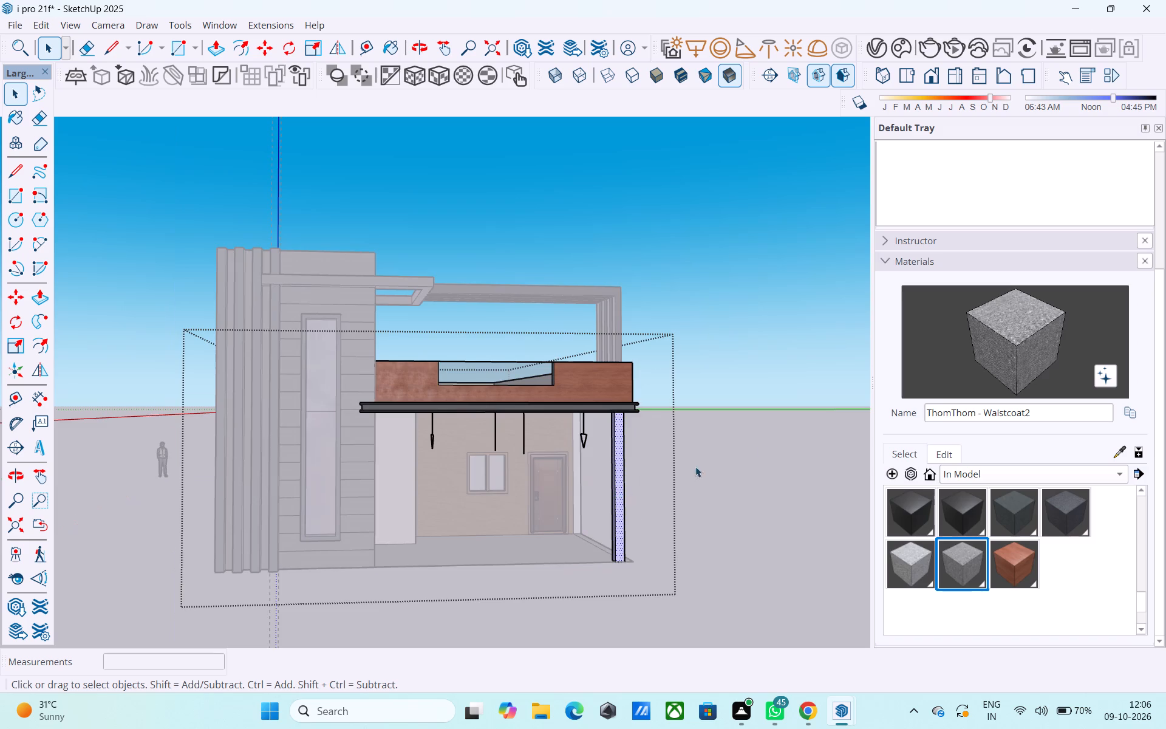
left_click(1017, 349)
scroll(606, 484, "up", 7)
left_click(644, 481)
scroll(641, 482, "up", 1)
middle_click_drag(641, 482, 440, 483)
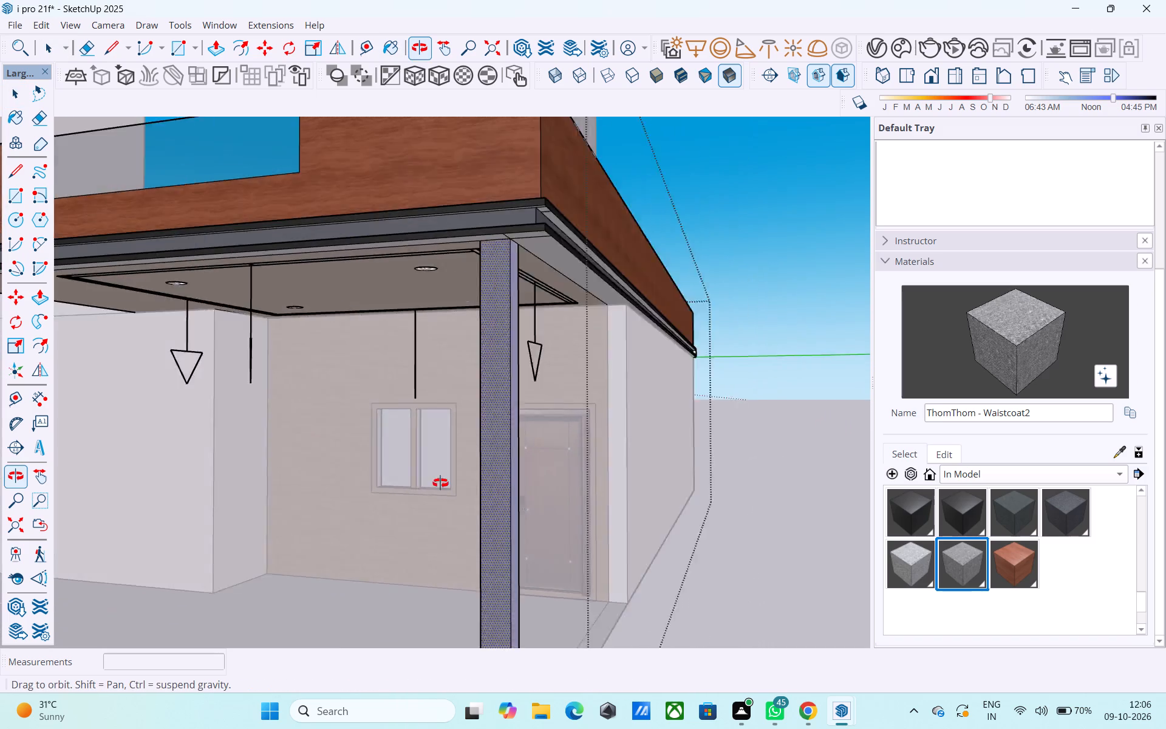
middle_click_drag(440, 483, 366, 485)
left_click(377, 487)
middle_click_drag(330, 479, 629, 541)
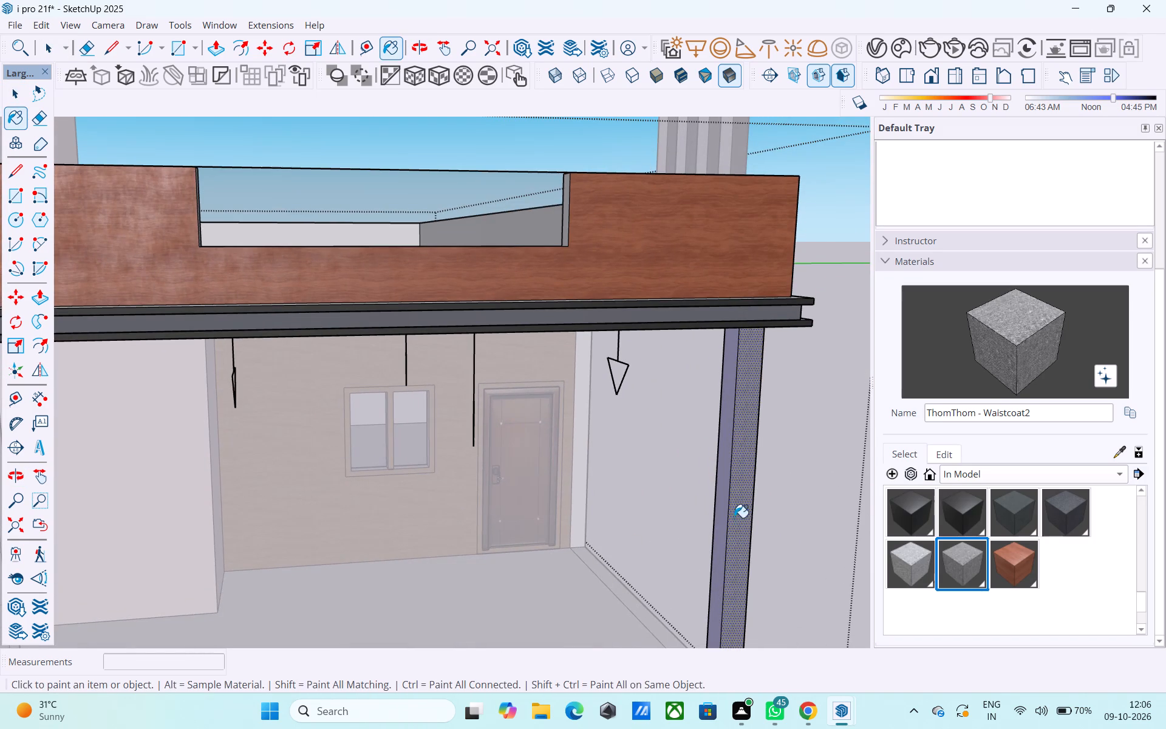
left_click(724, 514)
scroll(670, 511, "down", 9)
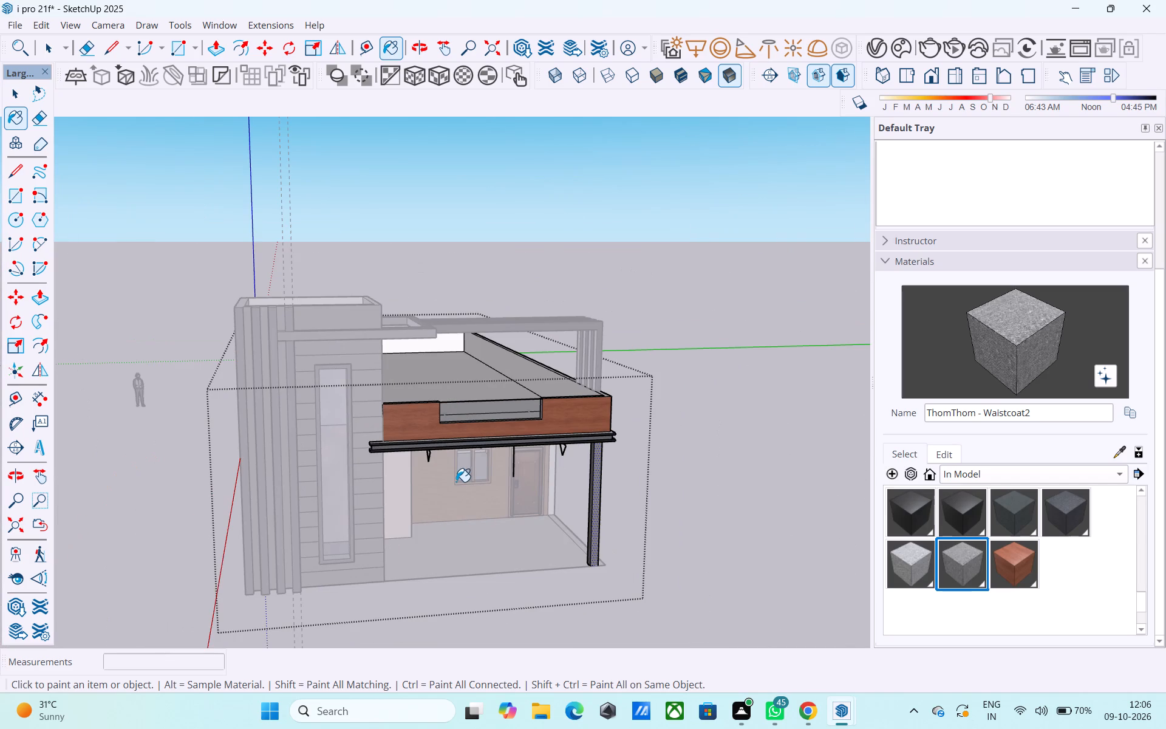
key("space")
left_click(204, 728)
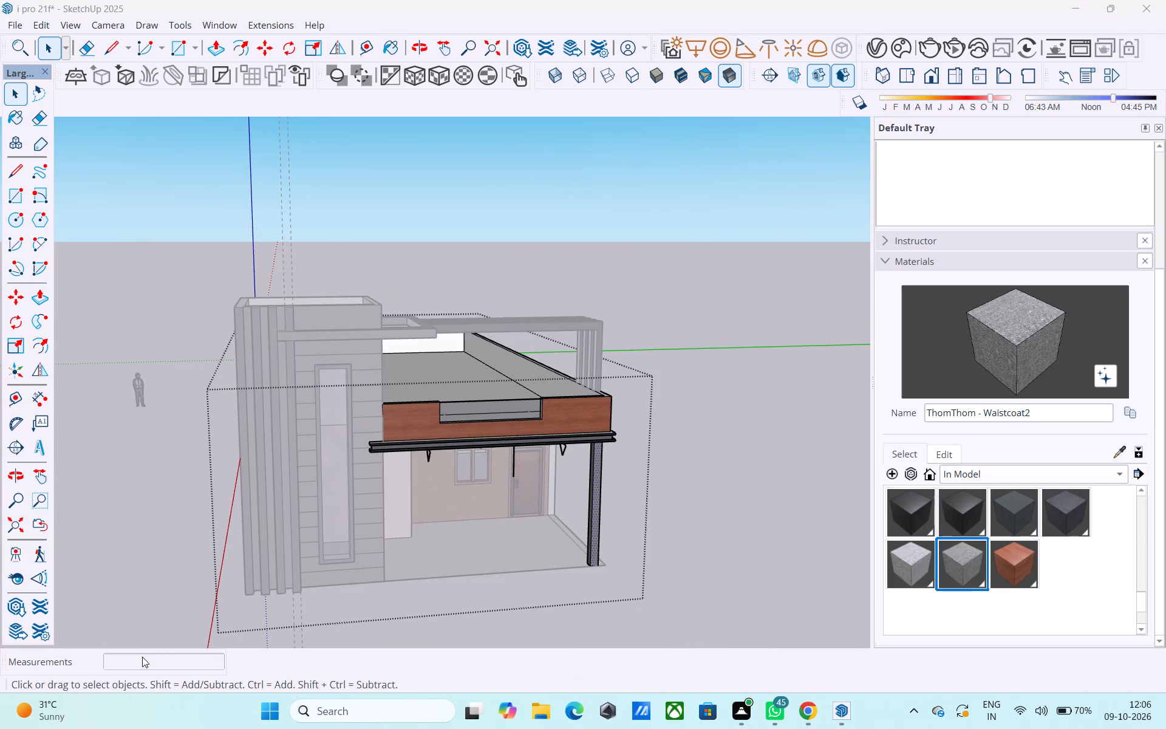
left_click(156, 553)
Examine the painted facade from both sides, checking the tower, parapet, pergola, porch column and porch.
scroll(290, 544, "down", 1)
middle_click_drag(290, 544, 290, 496)
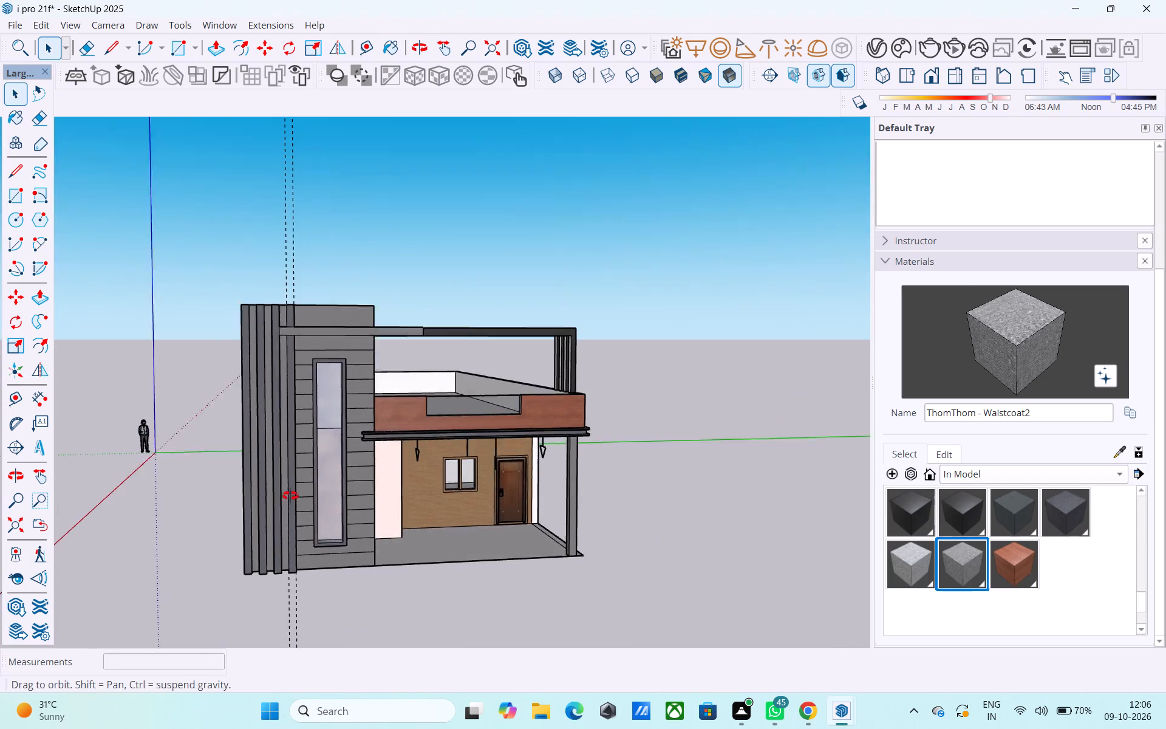
middle_click_drag(290, 496, 253, 481)
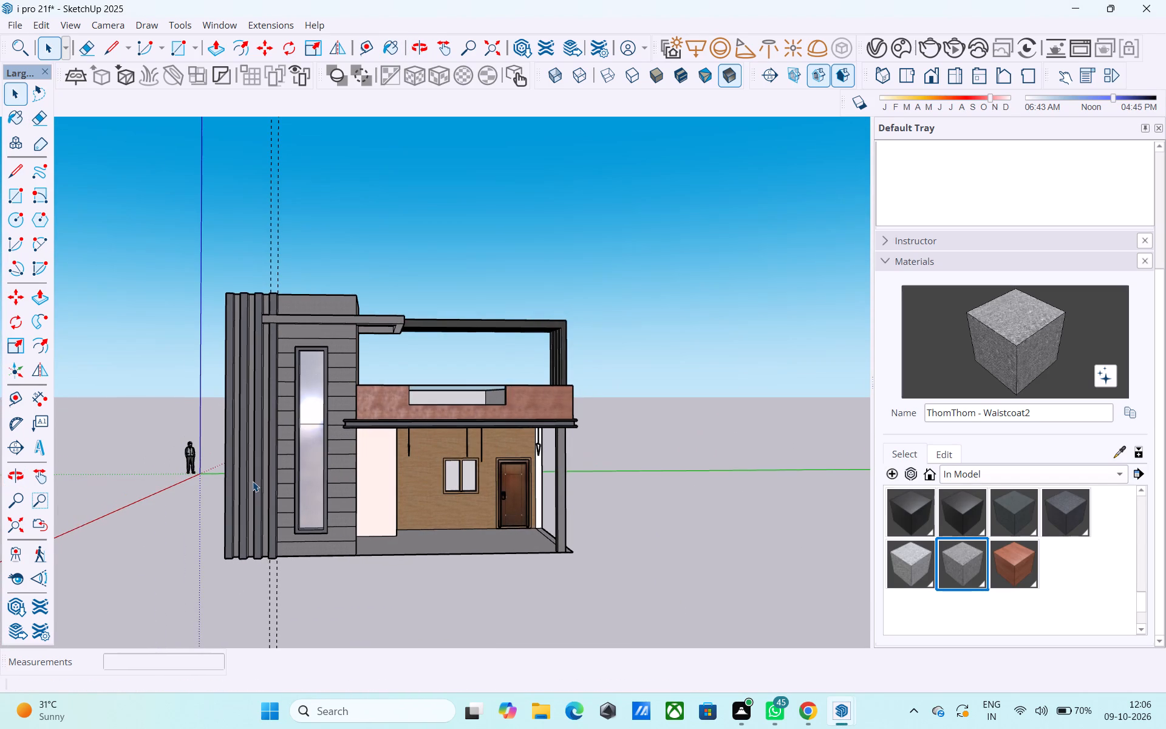
middle_click_drag(333, 490, 238, 511)
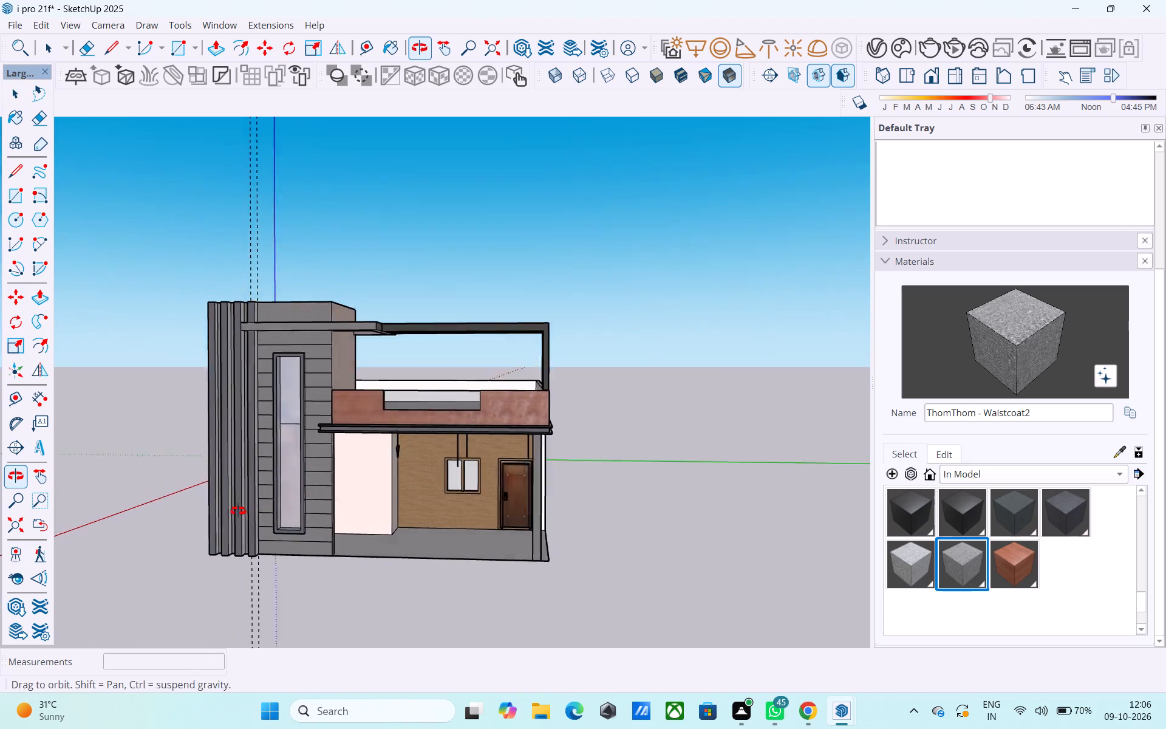
middle_click_drag(238, 511, 126, 504)
middle_click_drag(426, 498, 684, 543)
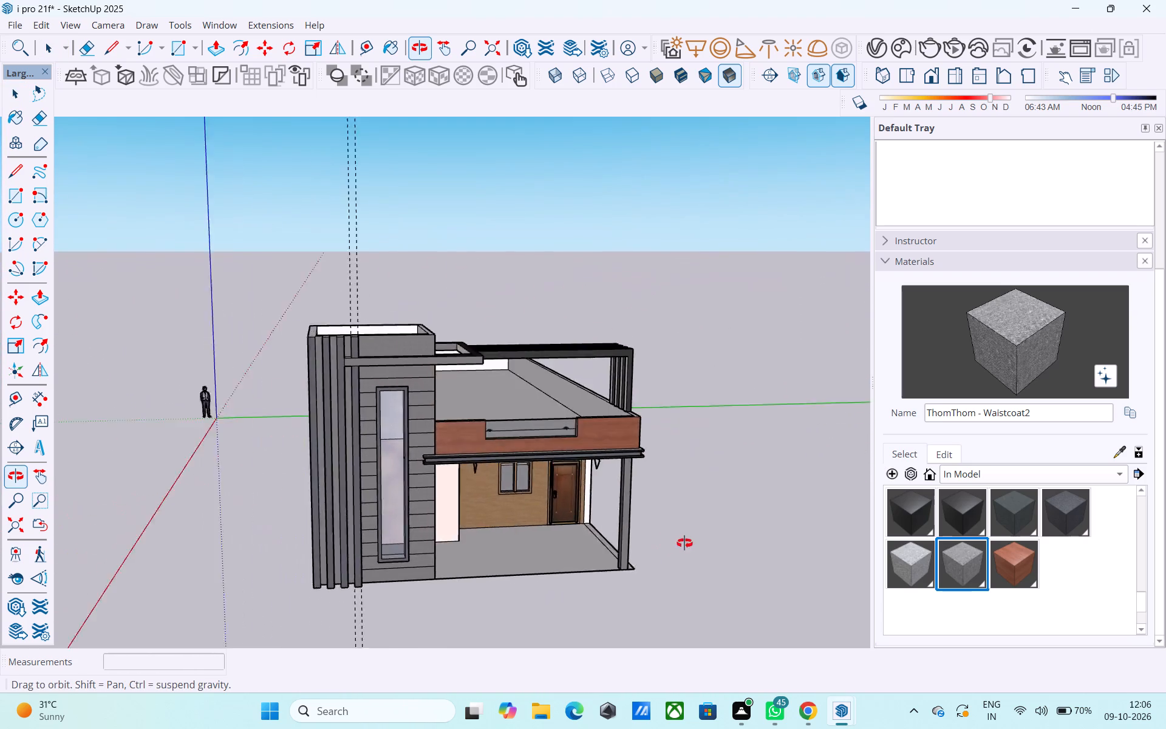
middle_click_drag(684, 543, 692, 471)
middle_click_drag(594, 536, 564, 527)
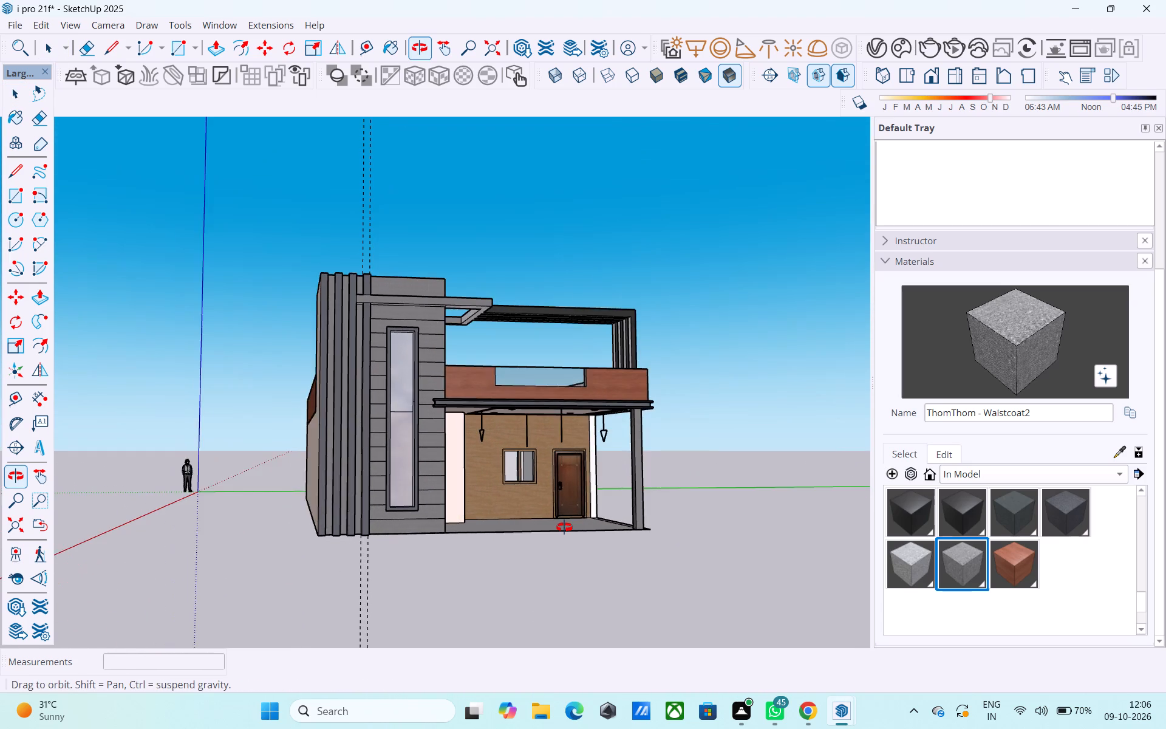
middle_click_drag(564, 527, 448, 527)
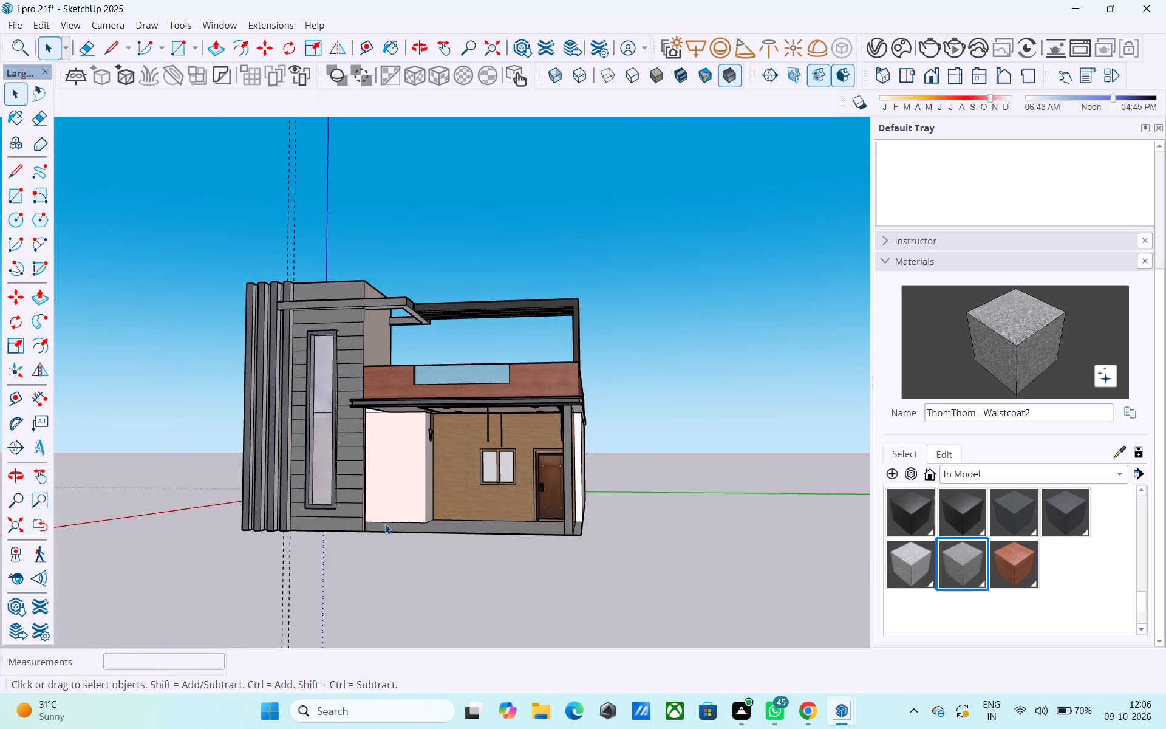
scroll(385, 524, "down", 1)
middle_click_drag(389, 525, 500, 540)
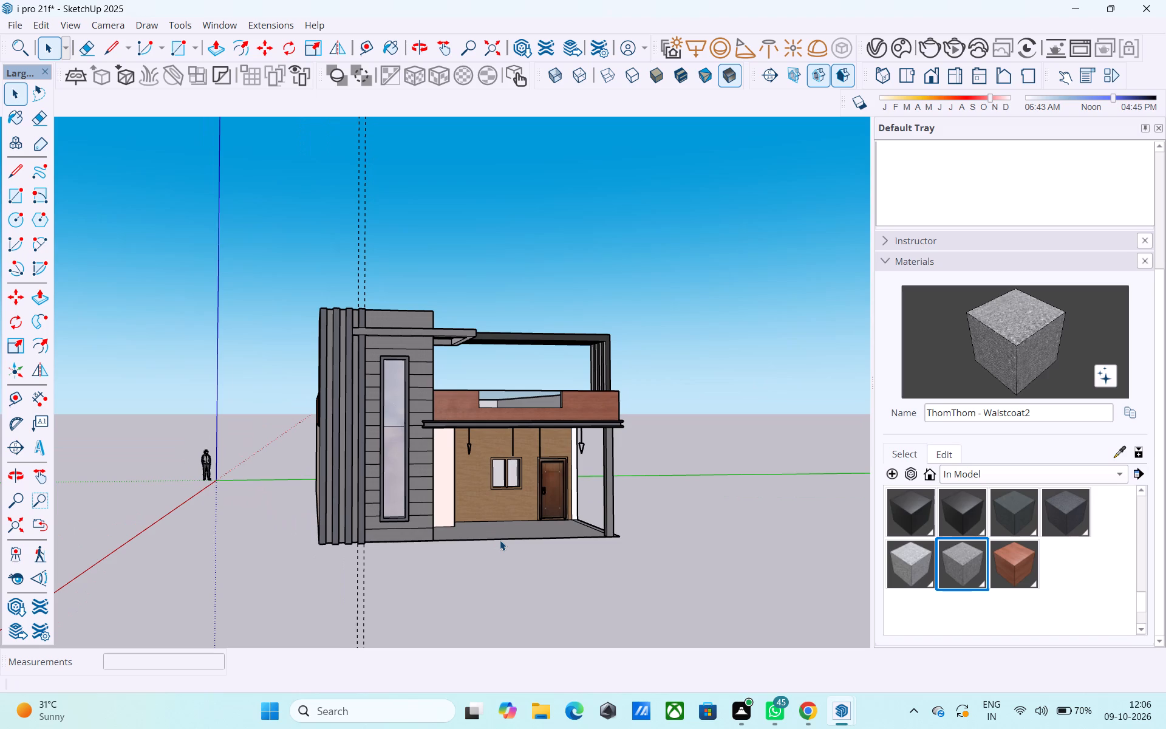
scroll(519, 487, "up", 5)
middle_click_drag(516, 488, 436, 501)
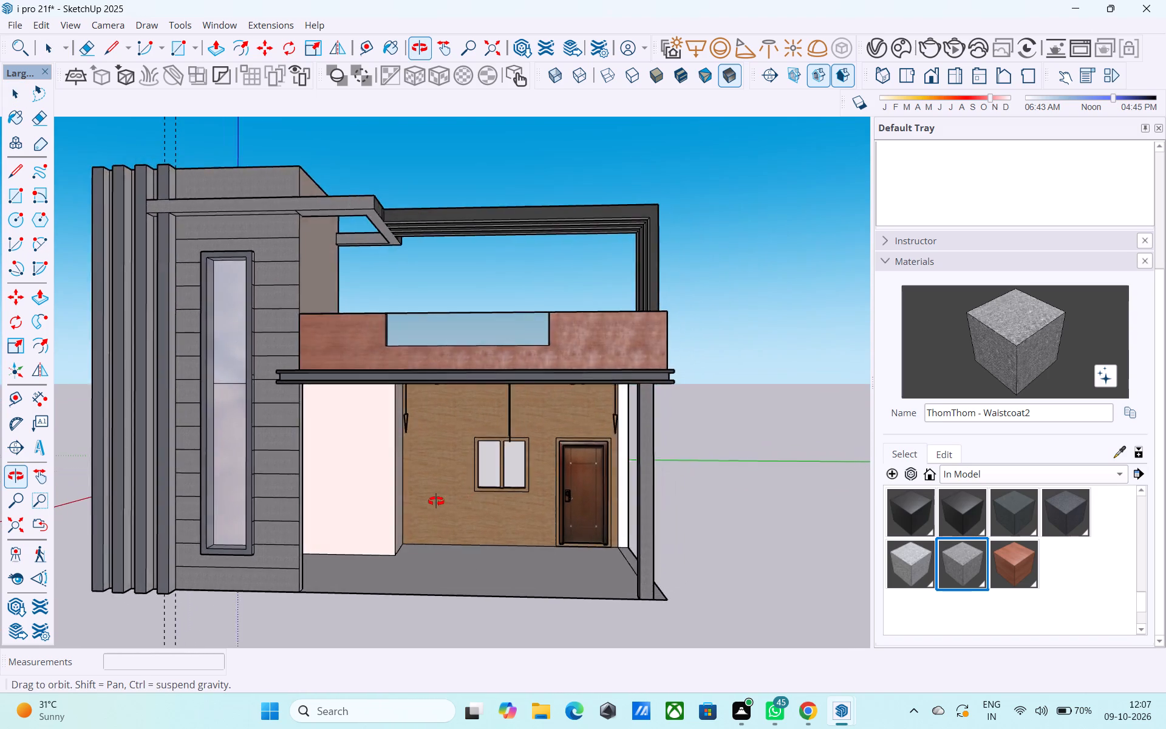
middle_click_drag(436, 501, 483, 499)
middle_click_drag(519, 479, 417, 470)
Set the camera's field of view to about 40 degrees from inside the room behind the porch window.
scroll(551, 476, "up", 3)
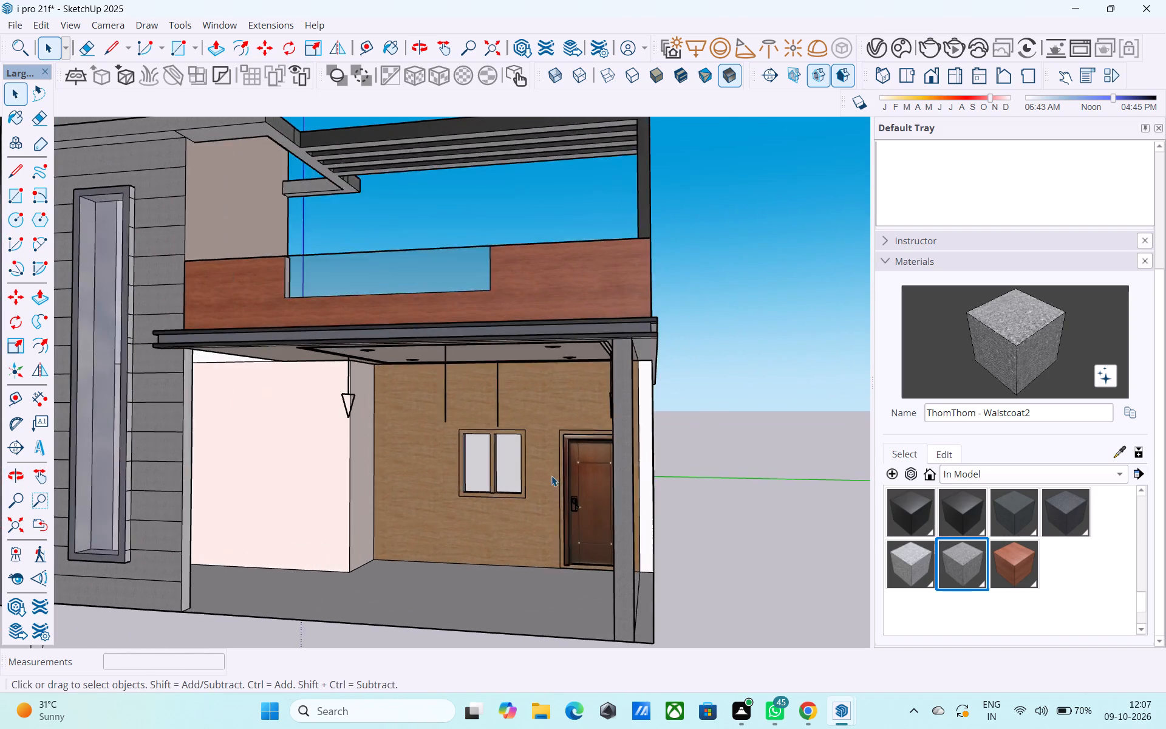
scroll(551, 476, "up", 12)
middle_click_drag(390, 450, 449, 417)
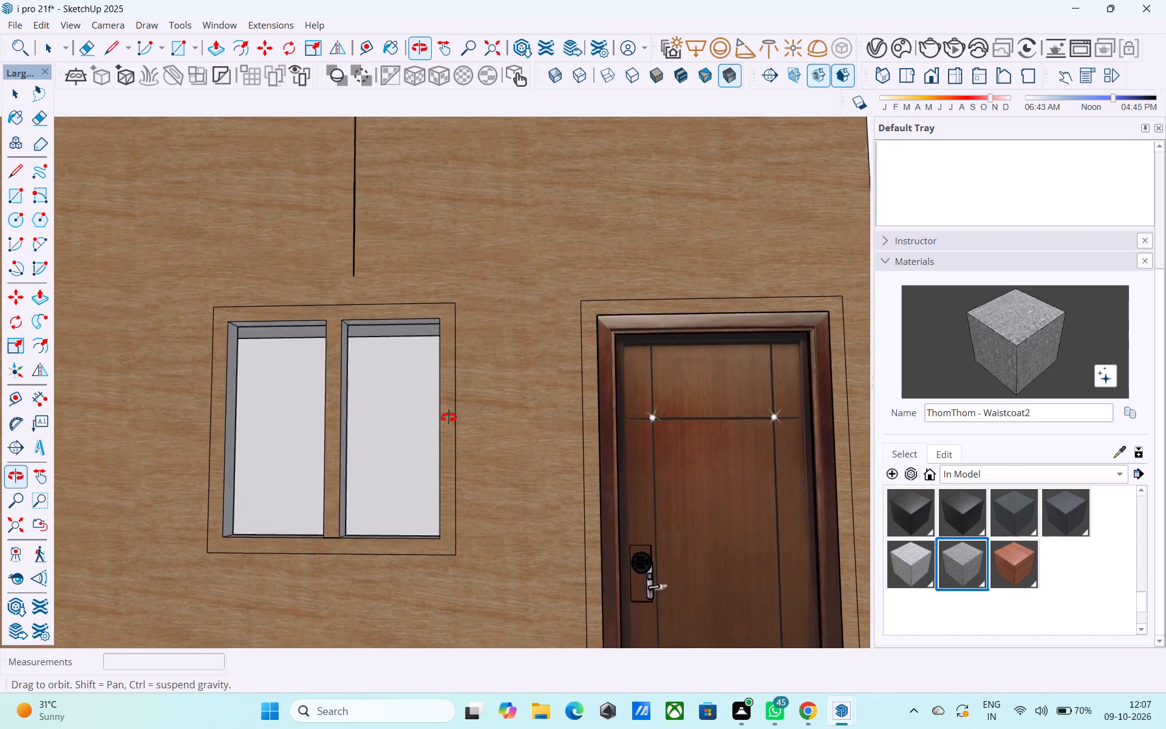
middle_click_drag(449, 417, 460, 361)
scroll(373, 400, "up", 12)
scroll(390, 389, "up", 15)
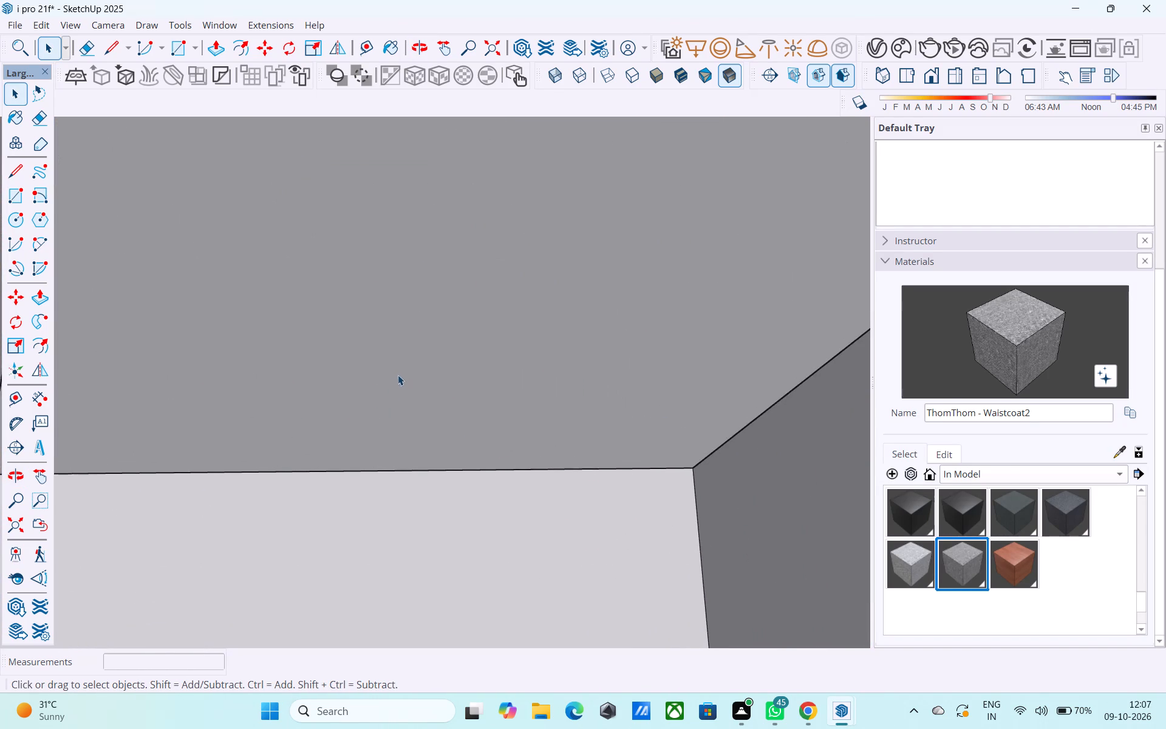
scroll(398, 375, "up", 20)
scroll(398, 375, "up", 19)
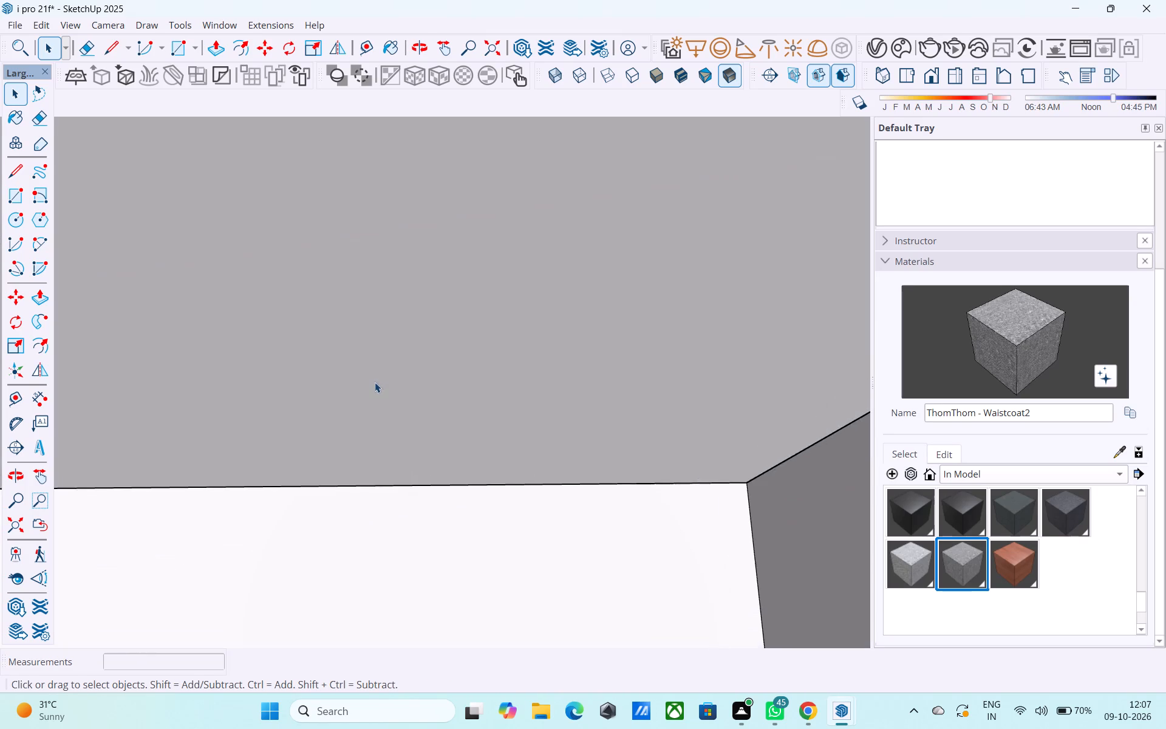
scroll(375, 382, "up", 1)
middle_click_drag(366, 387, 423, 426)
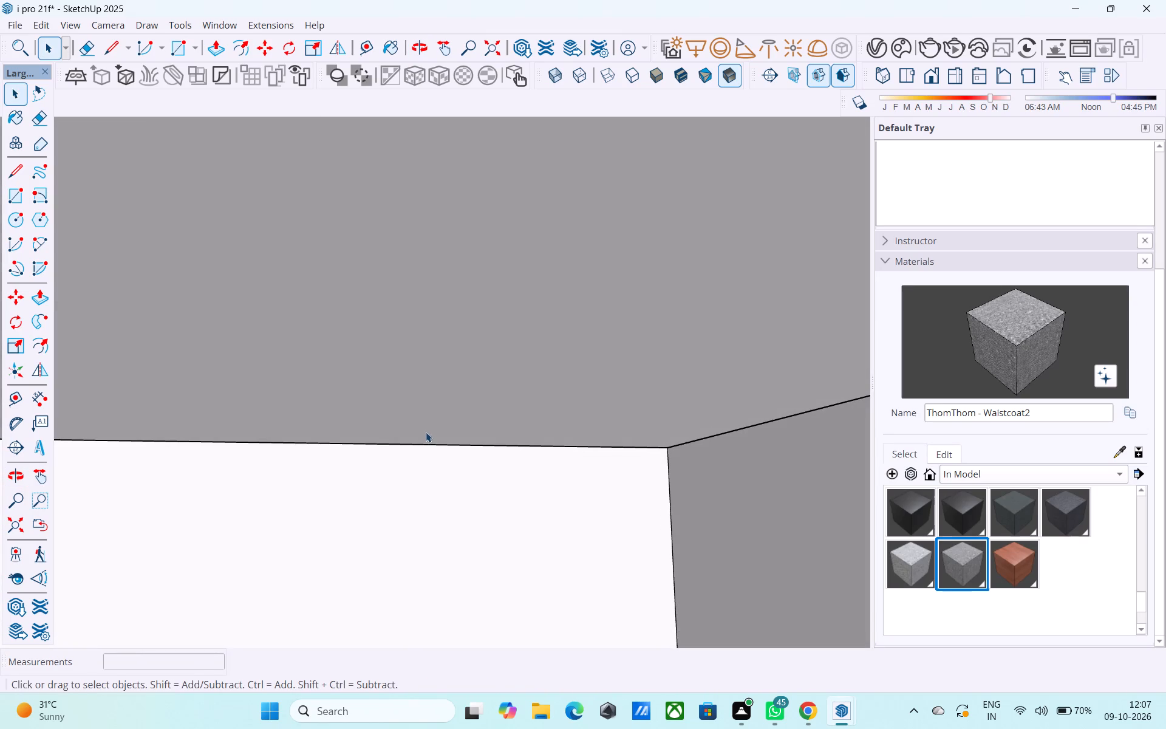
scroll(411, 454, "down", 1)
scroll(440, 490, "up", 13)
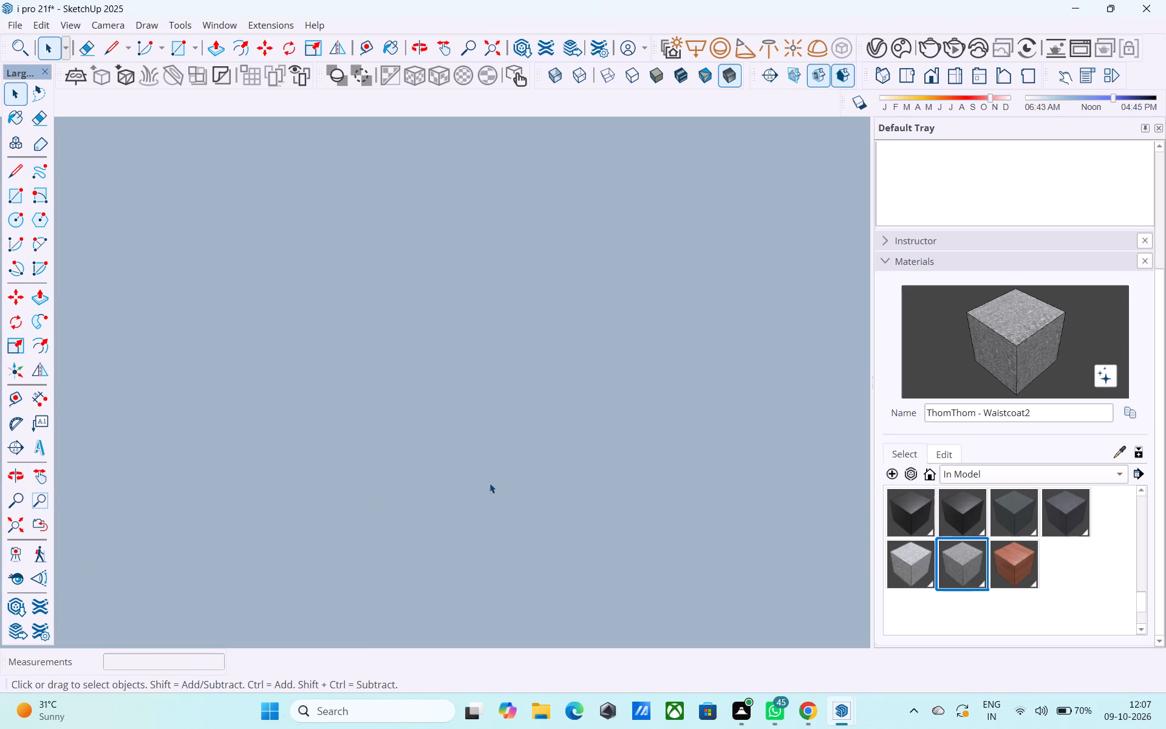
scroll(489, 483, "up", 13)
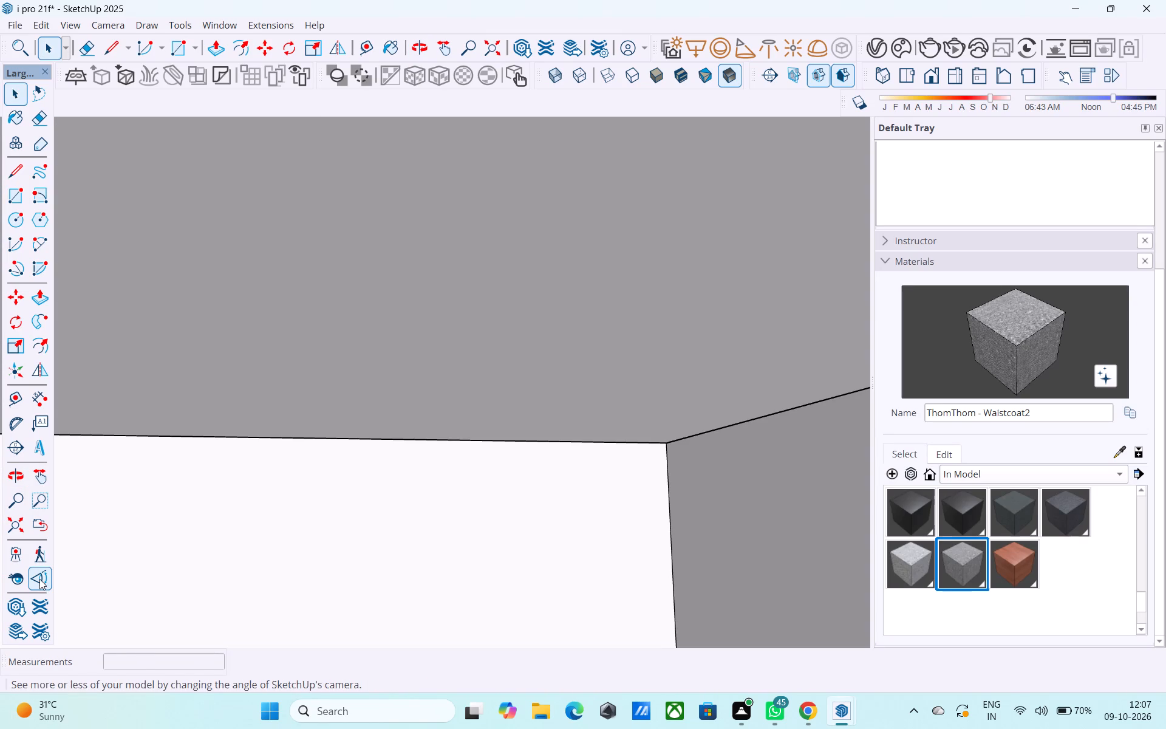
left_click(39, 579)
left_click_drag(506, 508, 493, 545)
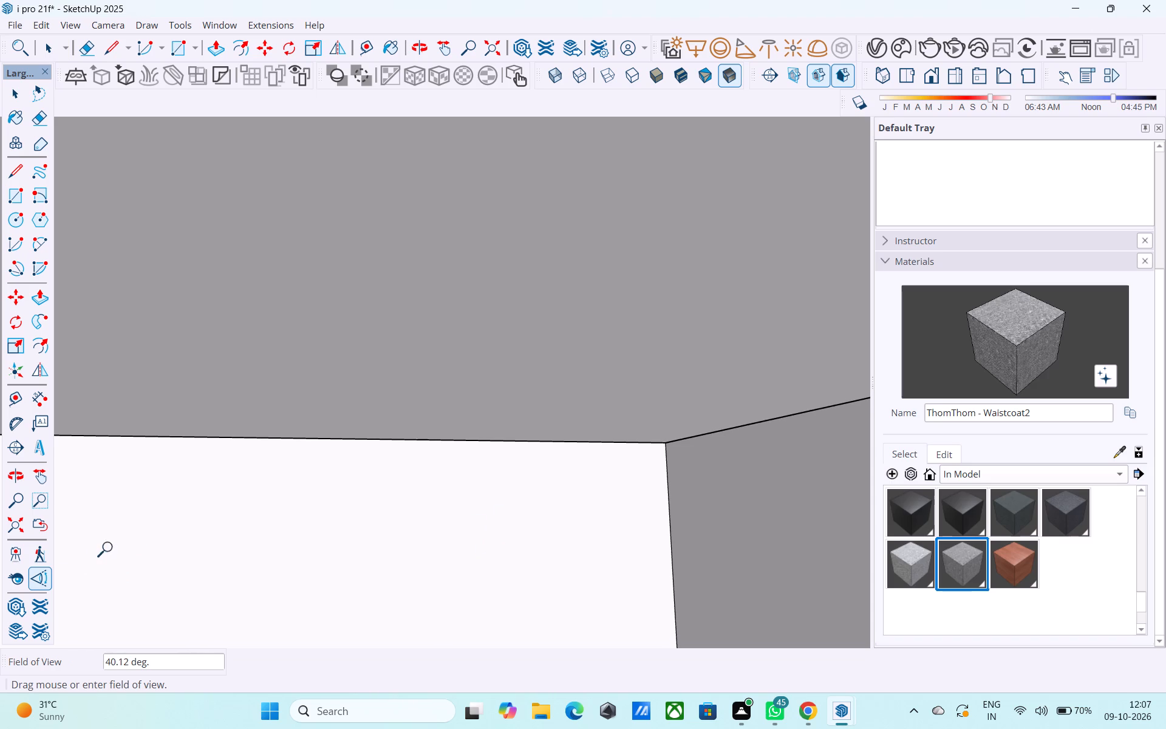
Place a V-Ray rectangle light on the ceiling of the room behind the porch wall, close to the ceiling's edge.
left_click(21, 578)
left_click_drag(272, 548, 1165, 531)
left_click_drag(383, 525, 1072, 572)
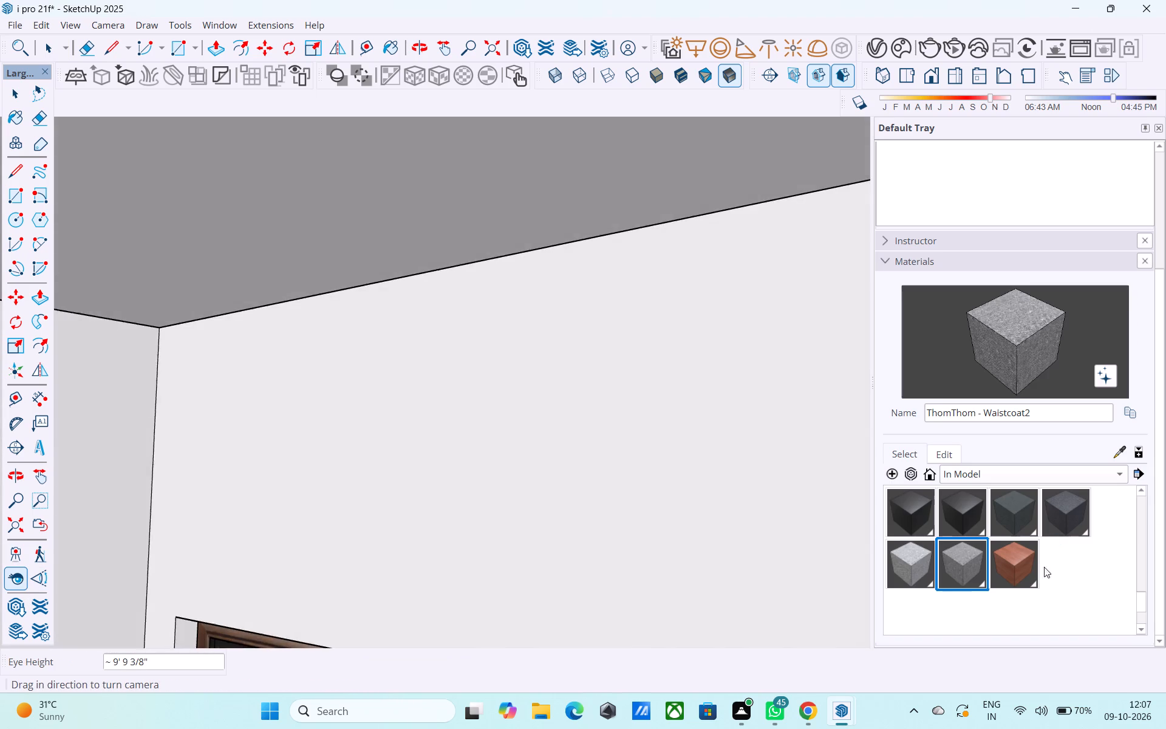
left_click_drag(489, 484, 513, 636)
middle_click_drag(530, 628, 695, 569)
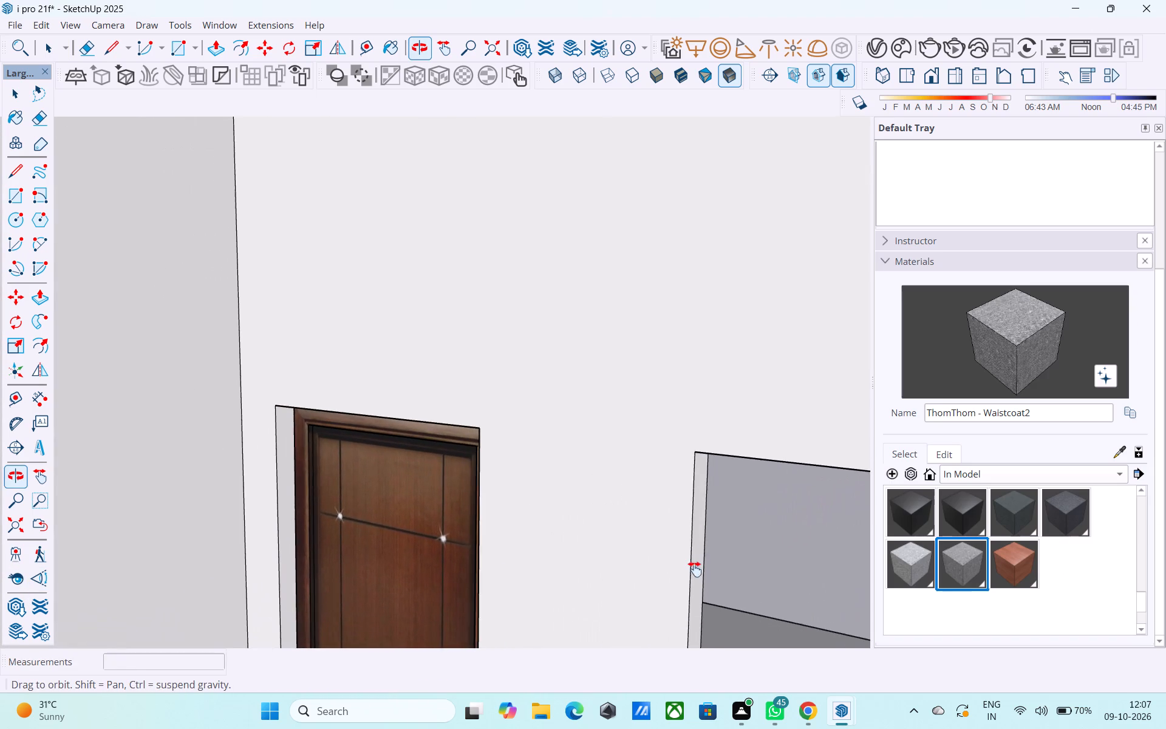
middle_click_drag(695, 569, 698, 568)
left_click_drag(618, 592, 711, 364)
middle_click_drag(630, 546, 667, 533)
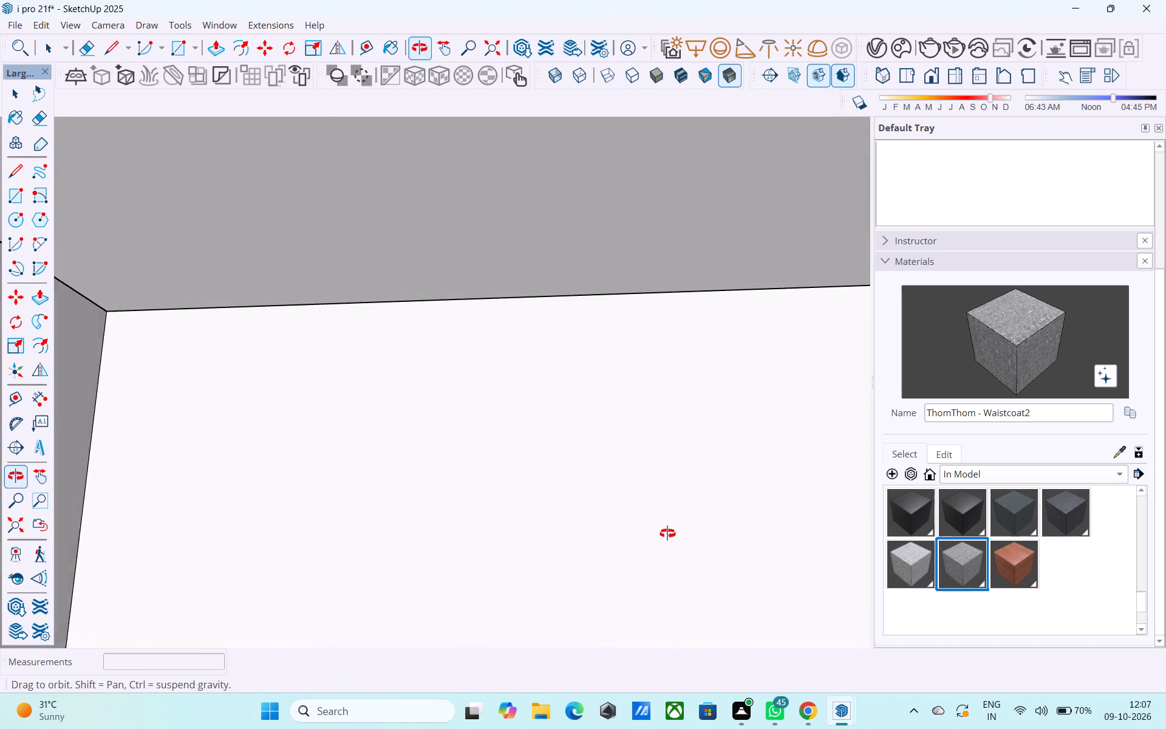
middle_click_drag(667, 533, 493, 575)
middle_click_drag(582, 532, 561, 536, "shift")
key("space")
key("r")
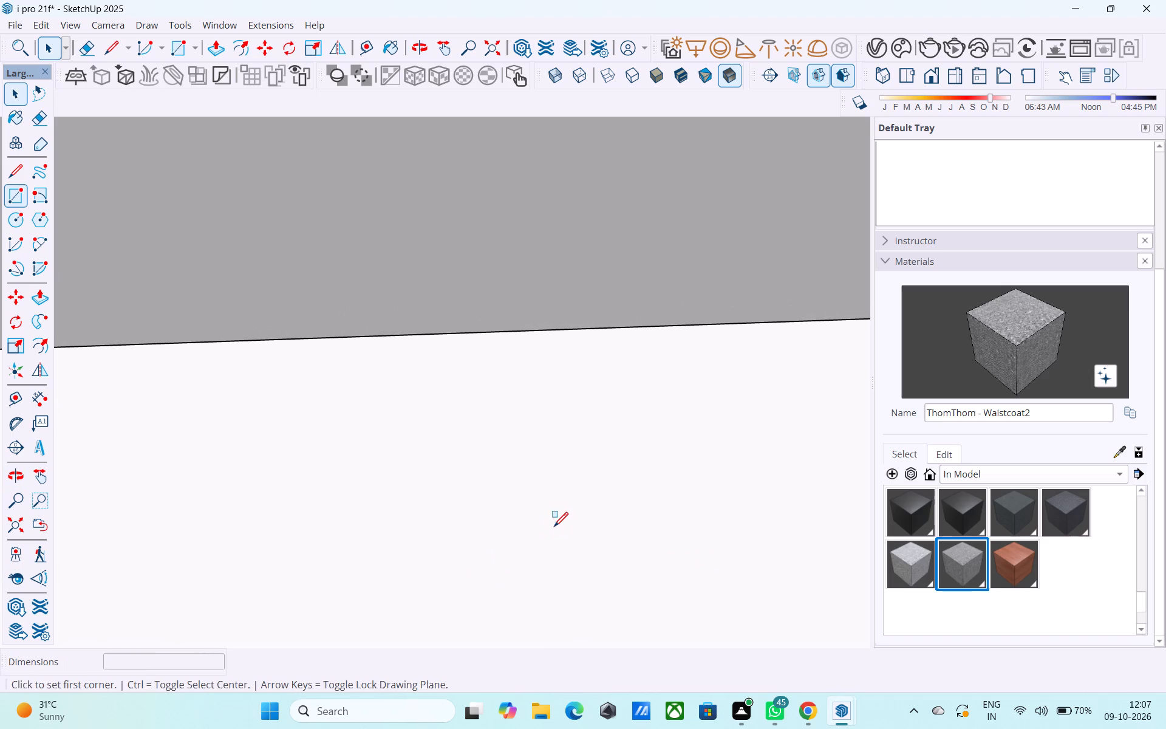
left_click(701, 43)
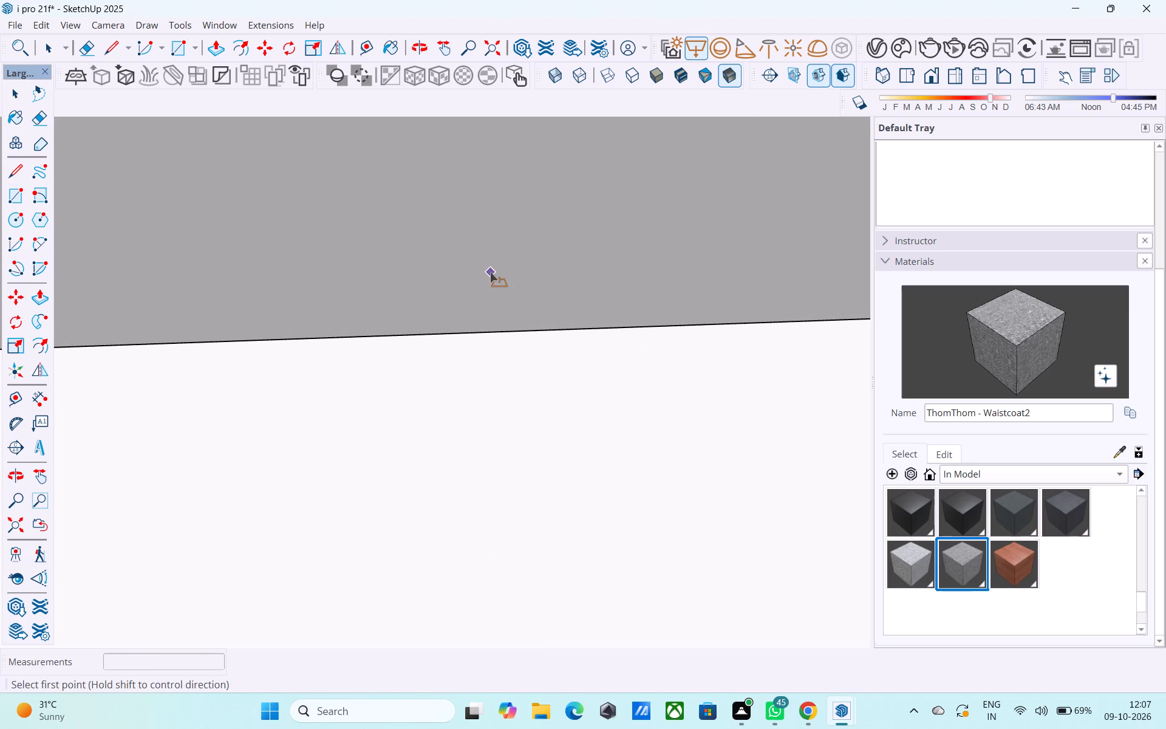
left_click(486, 274)
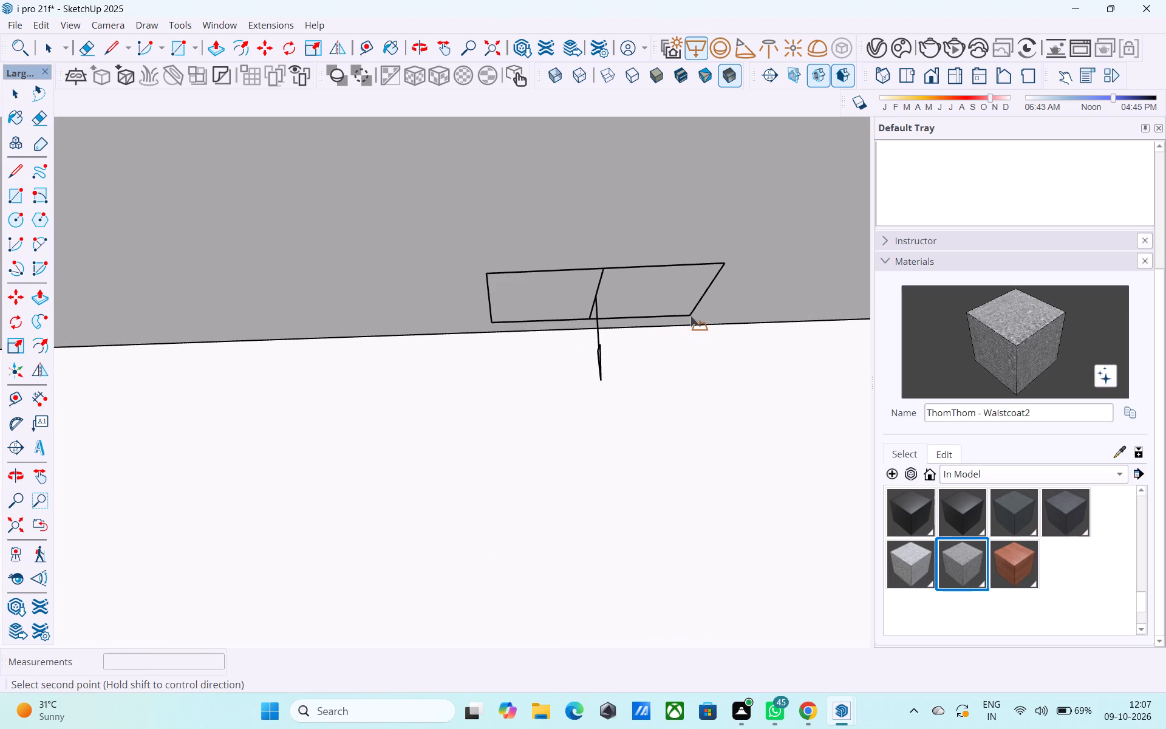
left_click(690, 316)
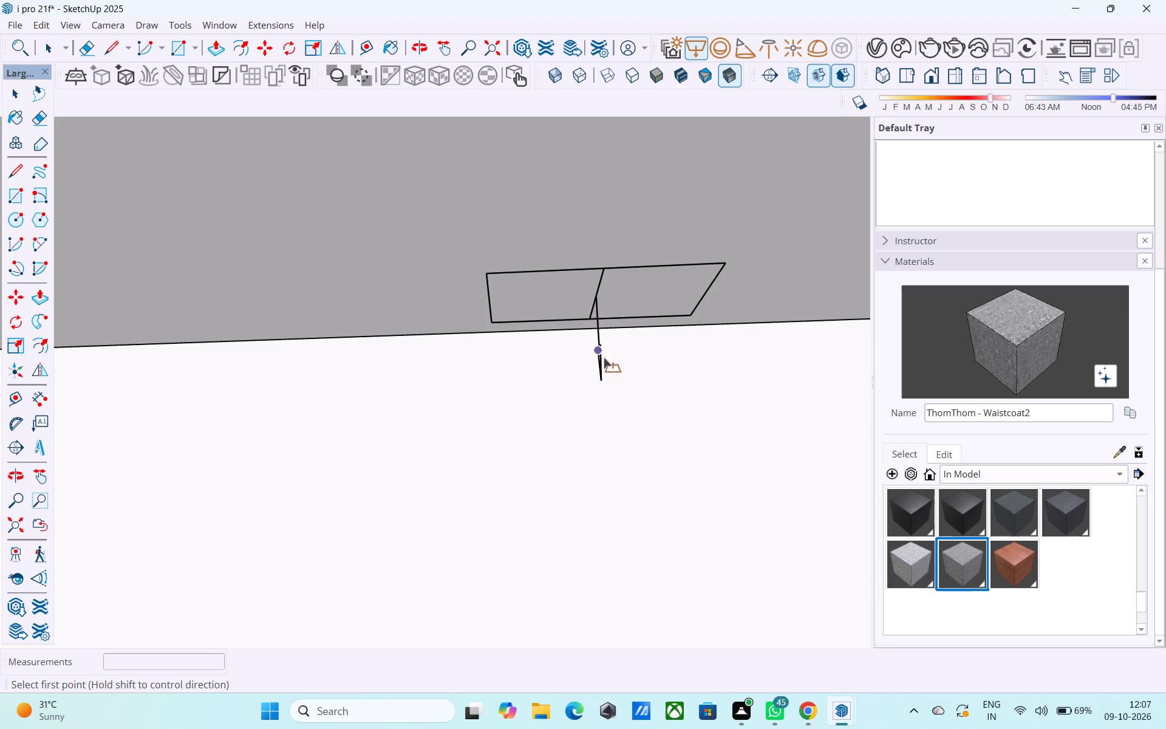
Give the room's new rectangle light a warm yellow colour (RGB 0.972, 0.862, 0.113) and an intensity of 30000 in the V-Ray Asset Editor.
key("space")
left_click(600, 358)
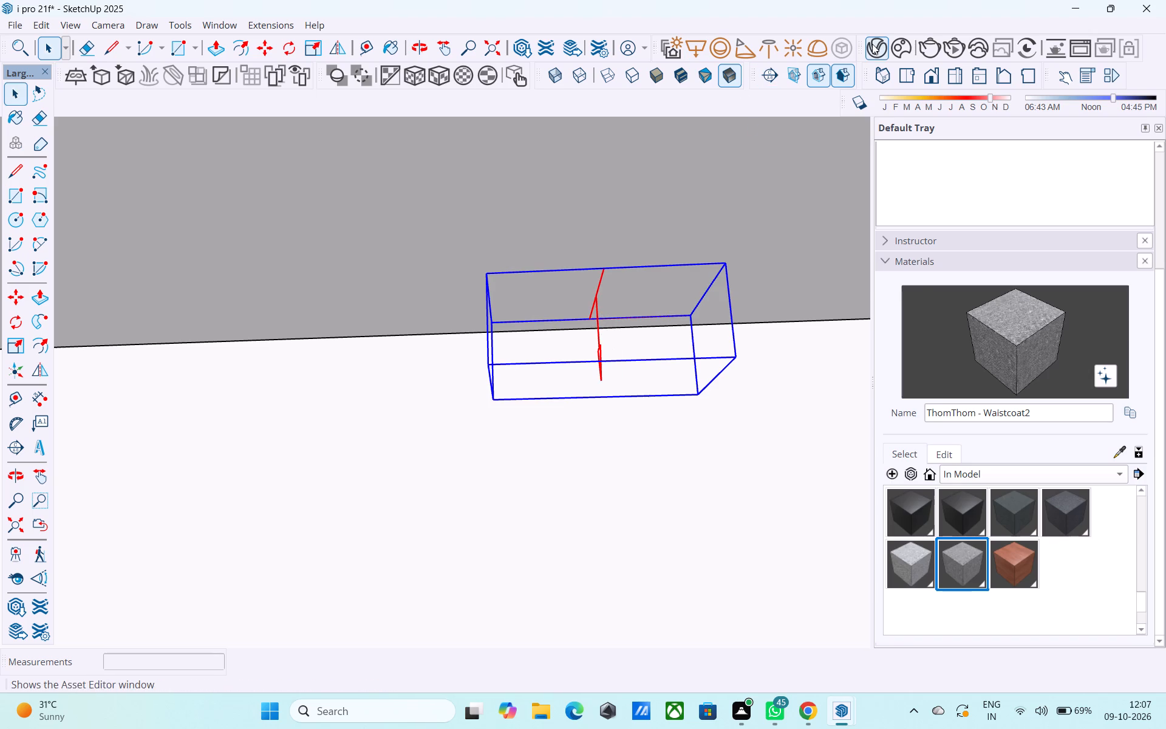
left_click(872, 44)
left_click(927, 481)
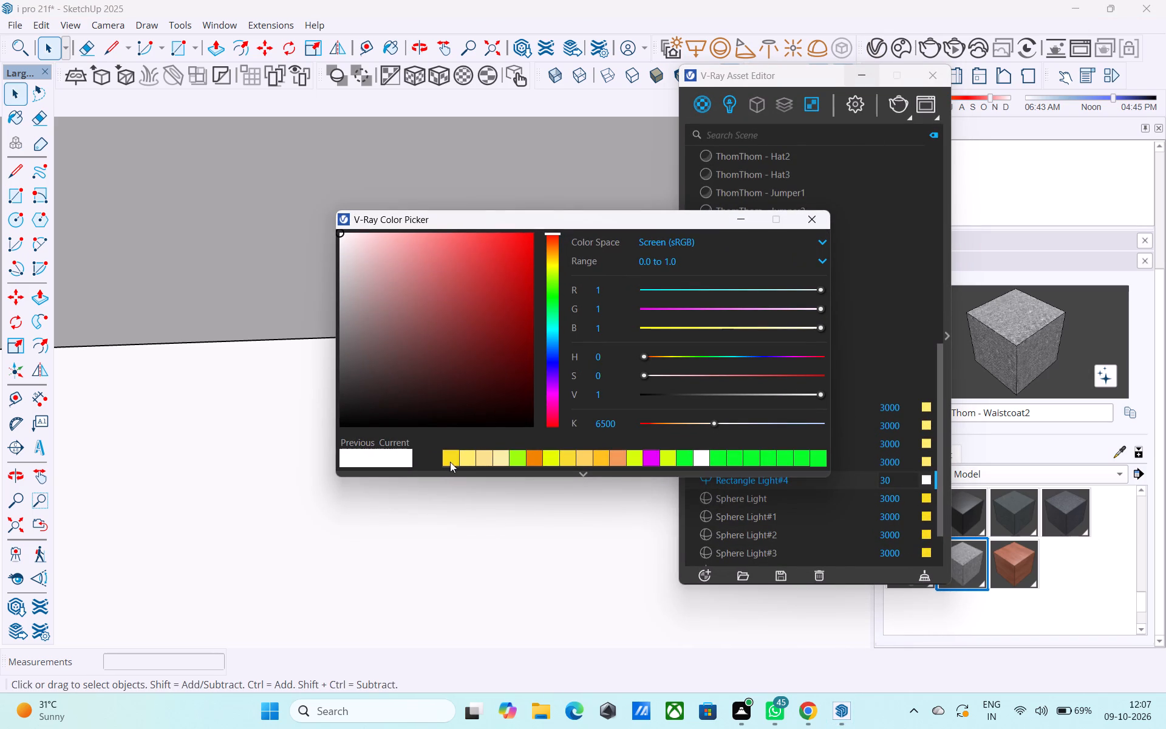
left_click(457, 459)
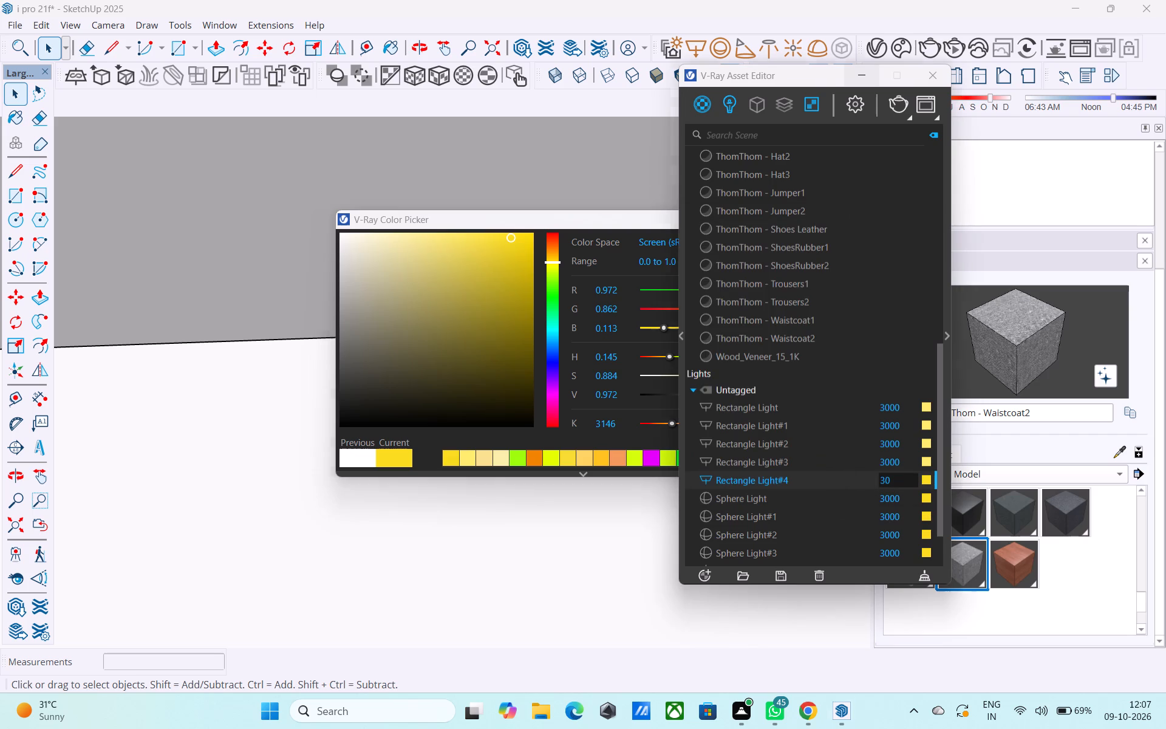
left_click(909, 484)
type("000")
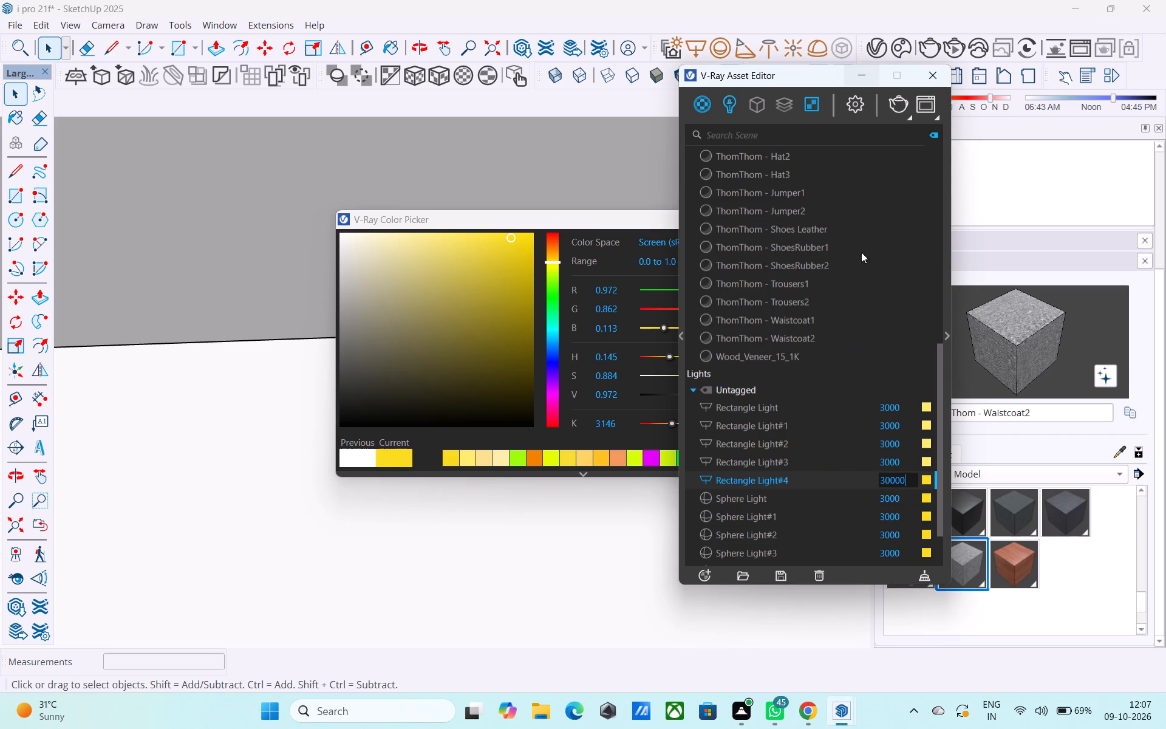
left_click(863, 81)
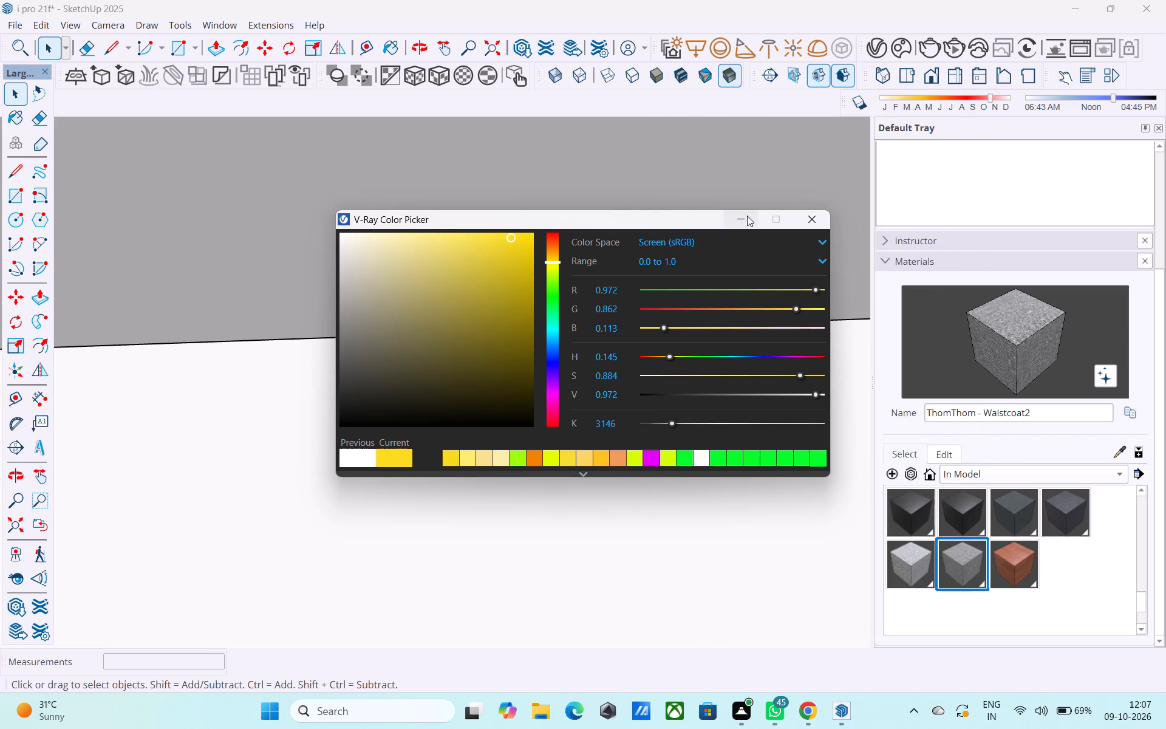
left_click(747, 216)
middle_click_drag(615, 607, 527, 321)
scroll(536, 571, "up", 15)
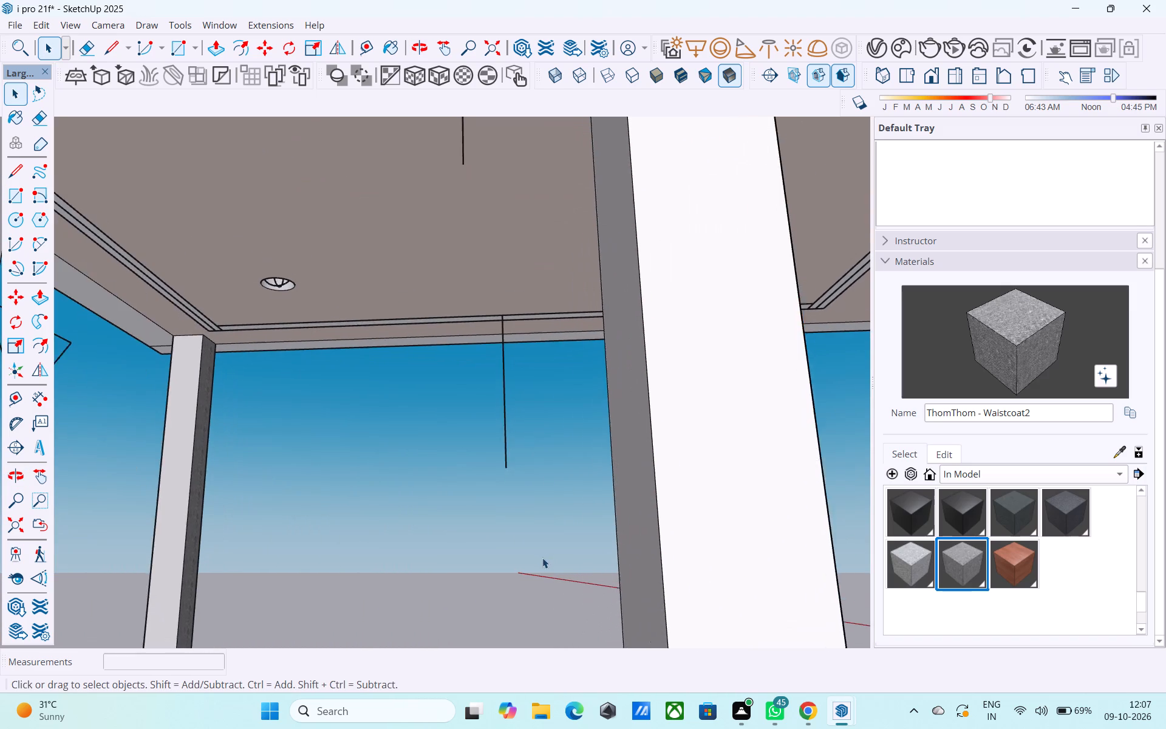
Render the facade from a front view outside, inspect the lit porch, window and door, and stop the render.
scroll(542, 558, "up", 20)
scroll(542, 558, "up", 14)
middle_click(520, 526)
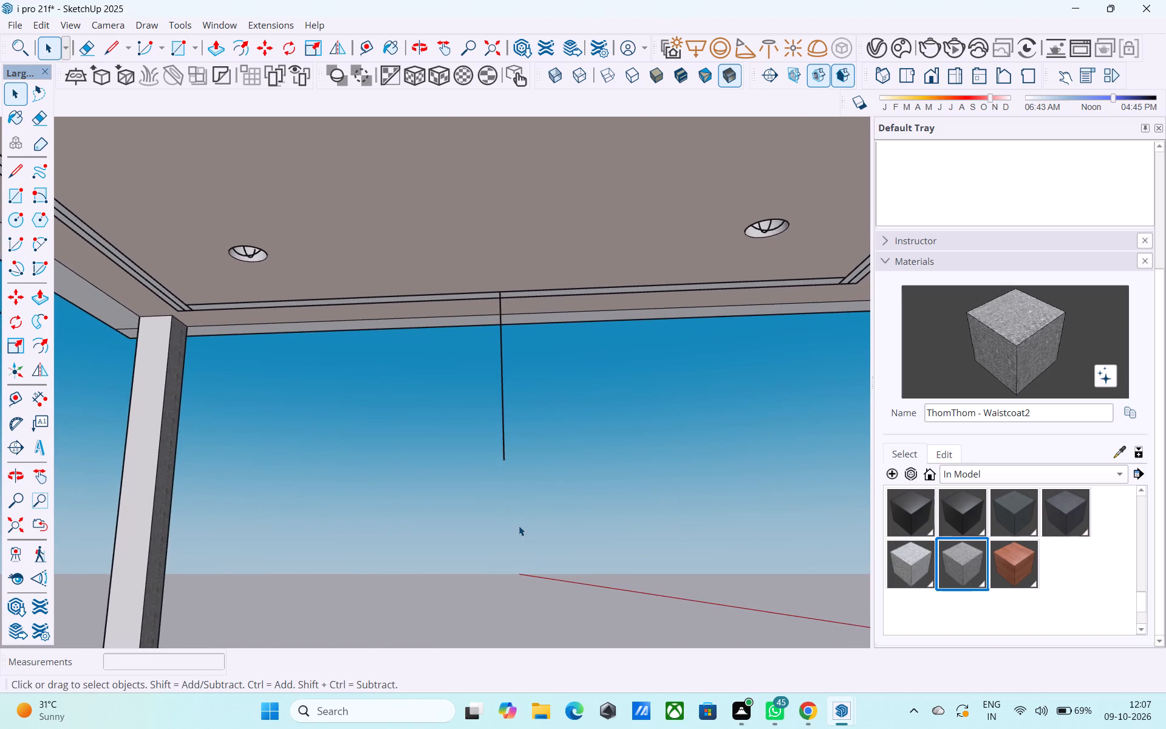
scroll(519, 525, "up", 20)
scroll(519, 525, "up", 6)
left_click_drag(465, 513, 661, 557)
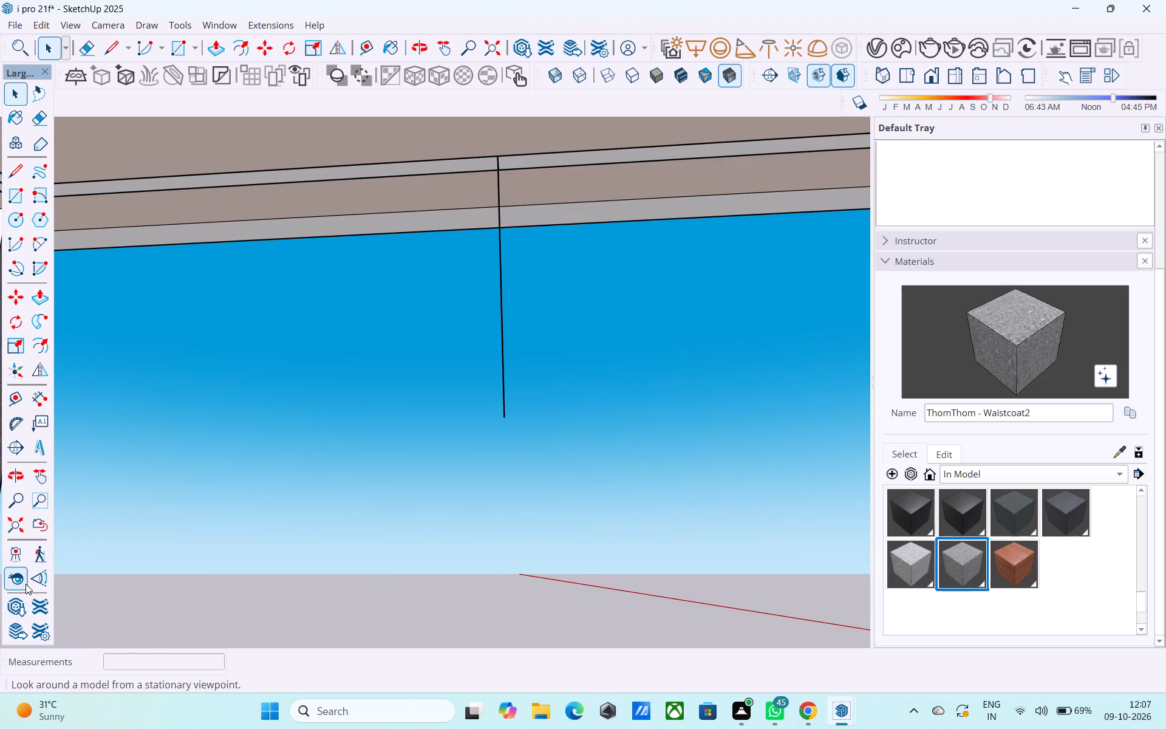
left_click(26, 584)
left_click_drag(183, 476, 1165, 477)
left_click_drag(439, 476, 1072, 539)
left_click_drag(352, 520, 777, 550)
scroll(613, 519, "down", 20)
scroll(613, 519, "down", 7)
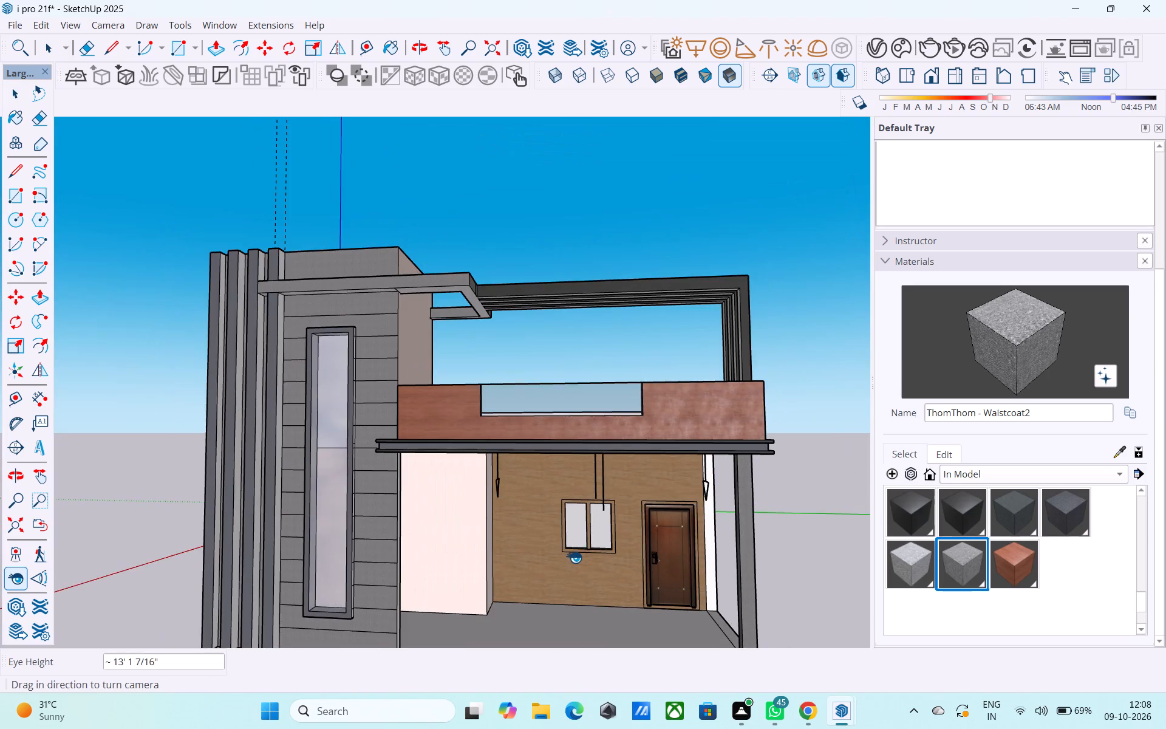
scroll(574, 557, "down", 1)
middle_click_drag(574, 558, 572, 488, "shift")
key("space")
middle_click_drag(592, 499, 545, 495)
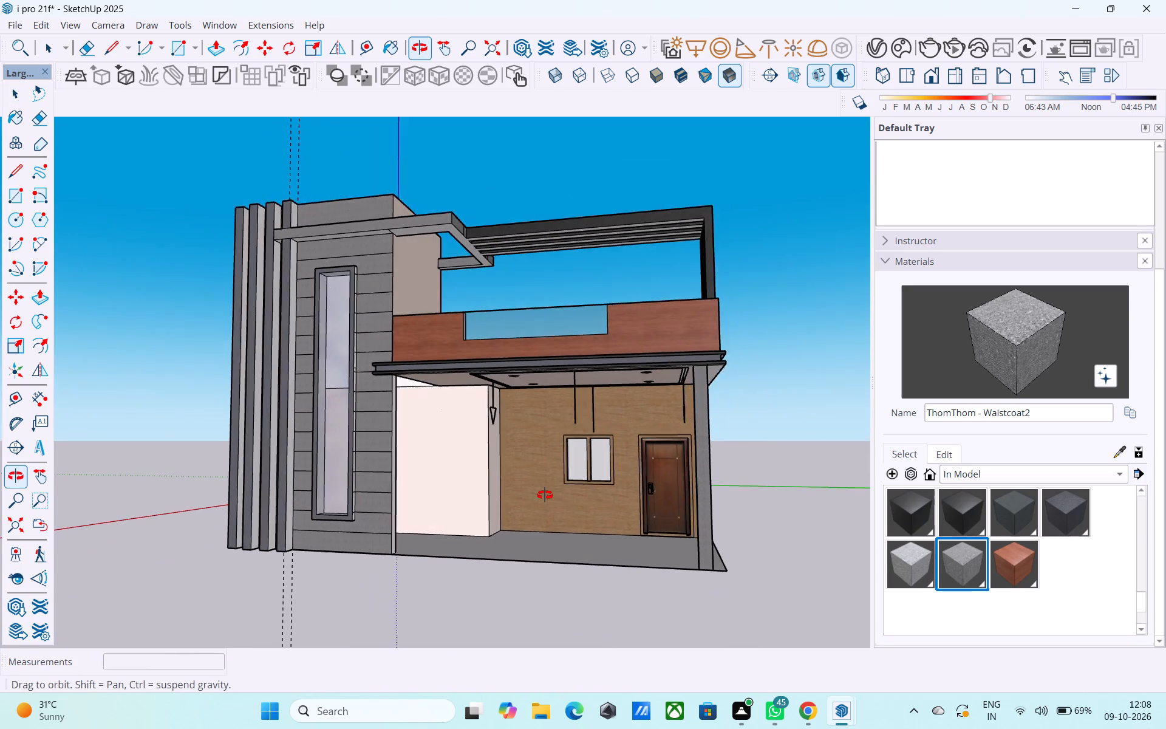
middle_click_drag(545, 495, 681, 491)
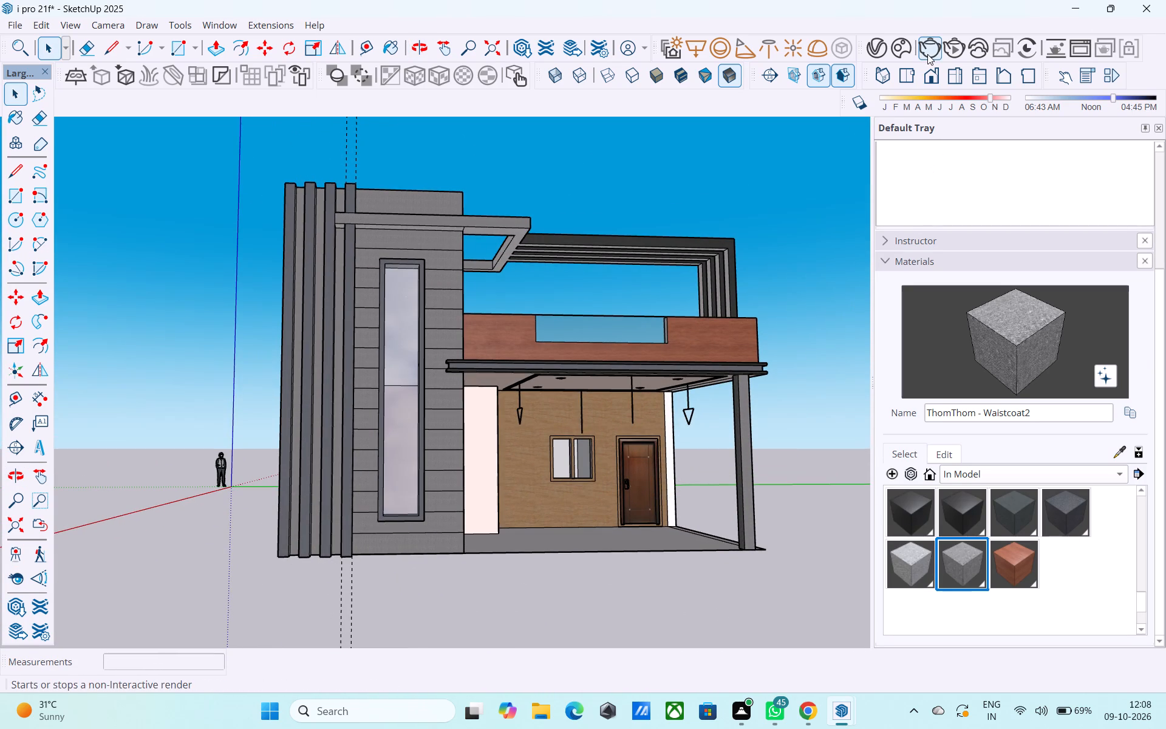
left_click(927, 53)
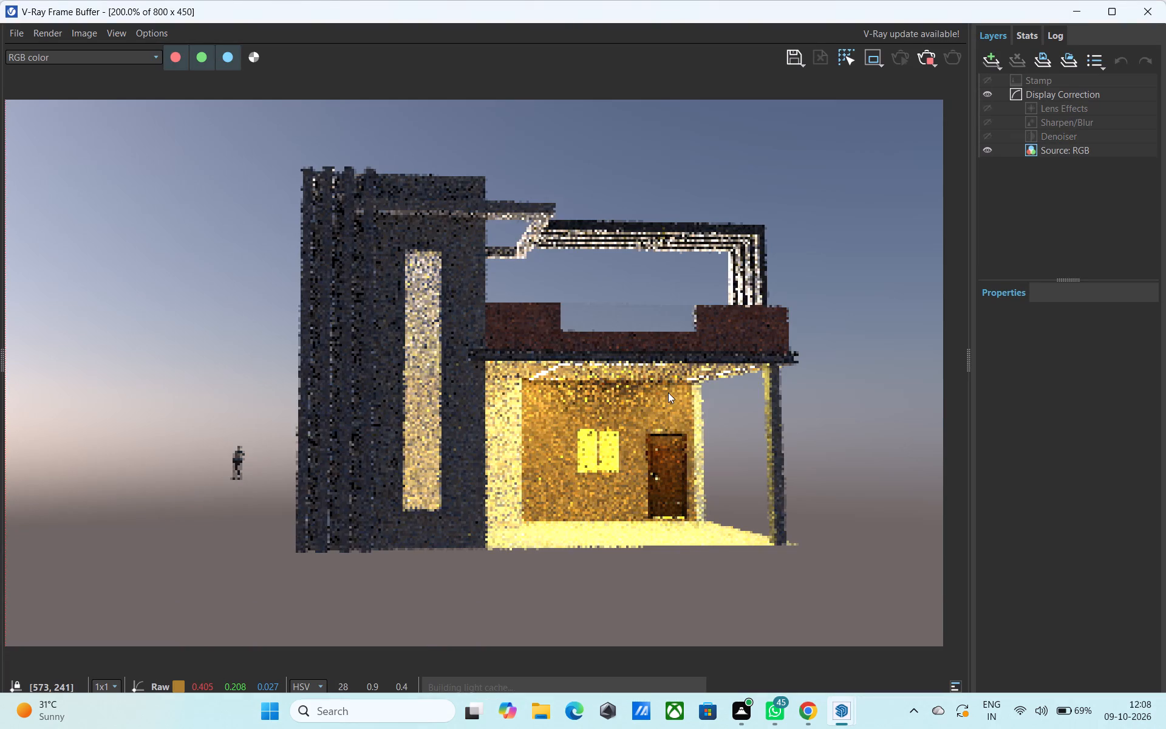
scroll(618, 449, "up", 3)
scroll(613, 457, "down", 1)
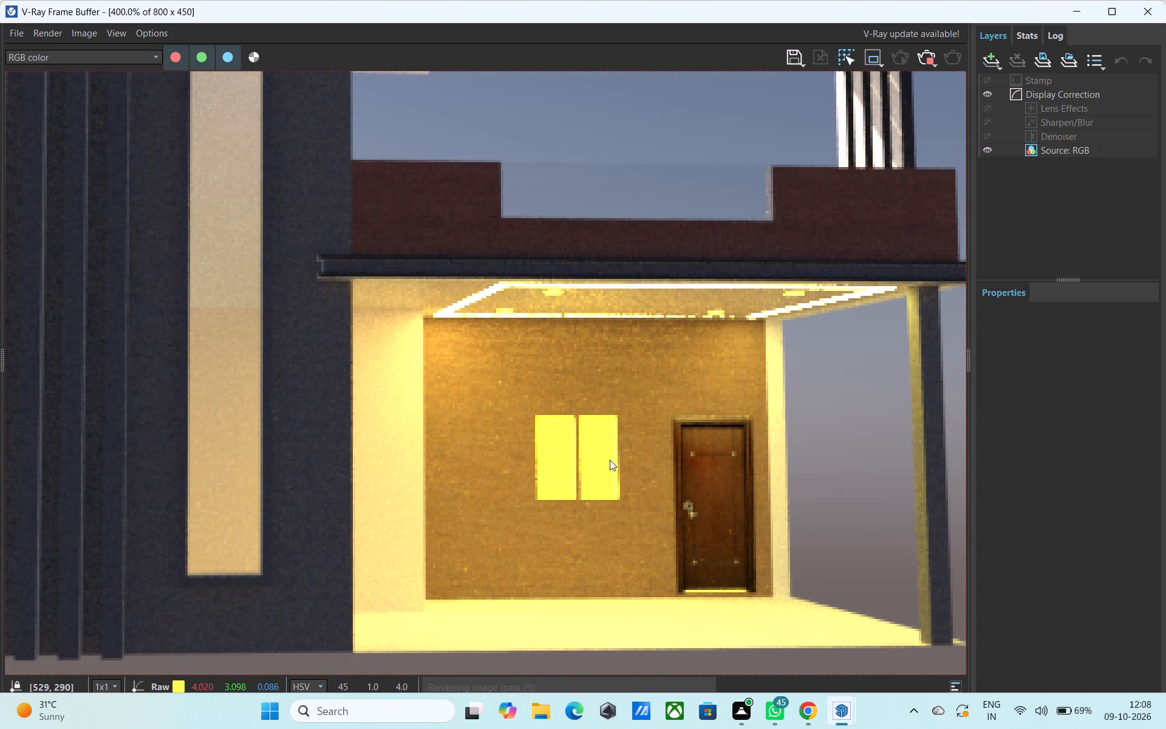
left_click(932, 64)
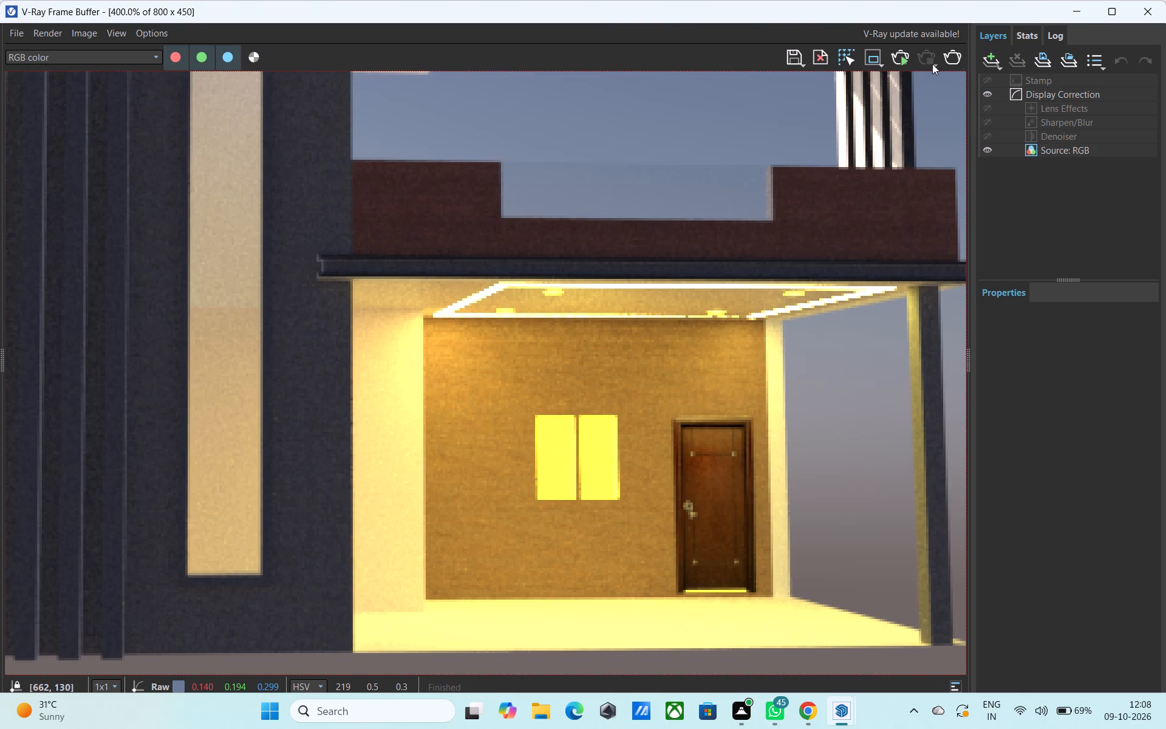
left_click(1080, 10)
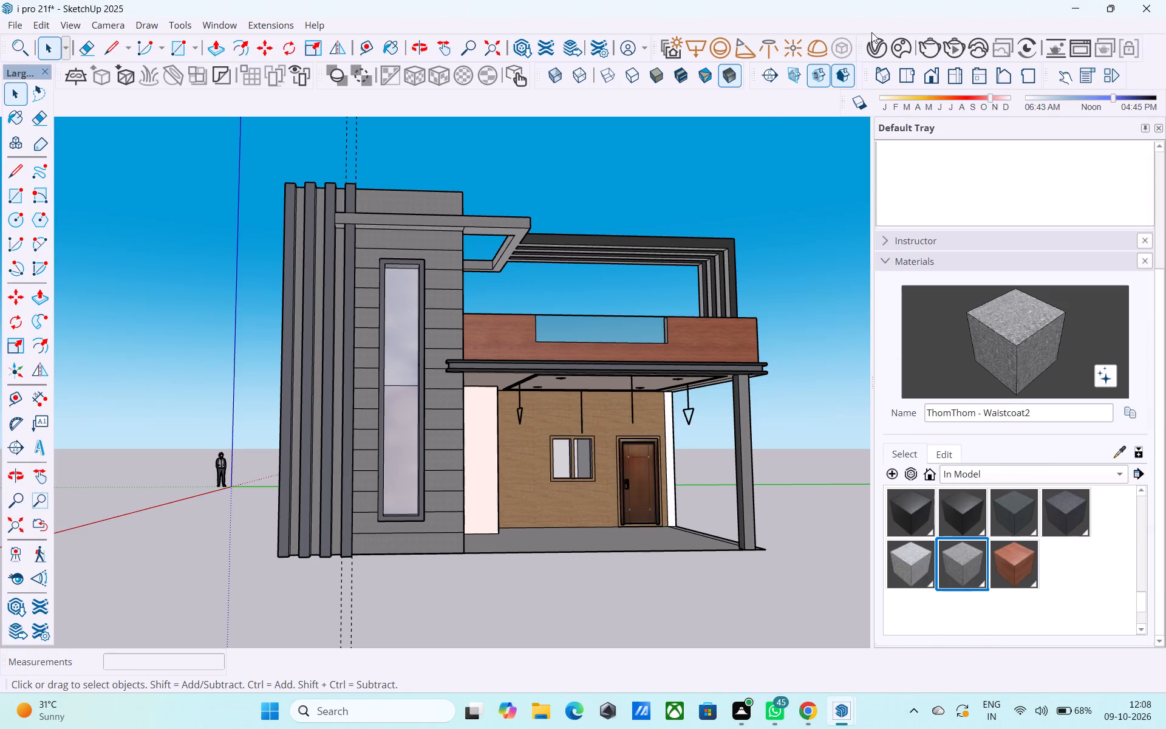
Set the intensity of Rectangle Light#4, the light in the room behind the porch window, to 5000.
left_click(870, 50)
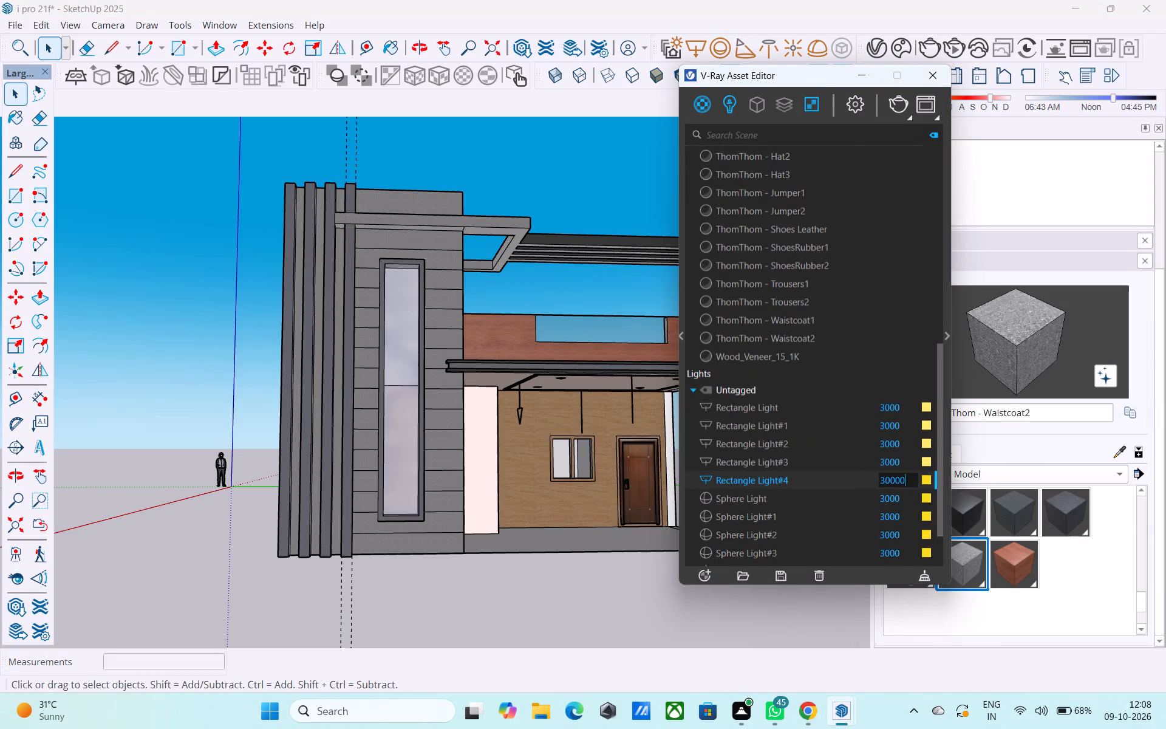
key("BackSpace")
left_click(886, 482)
key("BackSpace")
key("5")
Render the facade again from an angled front view, compare the porch window's glow with the whole elevation, and stop the render.
middle_click_drag(579, 378, 539, 384)
middle_click_drag(567, 491, 463, 483)
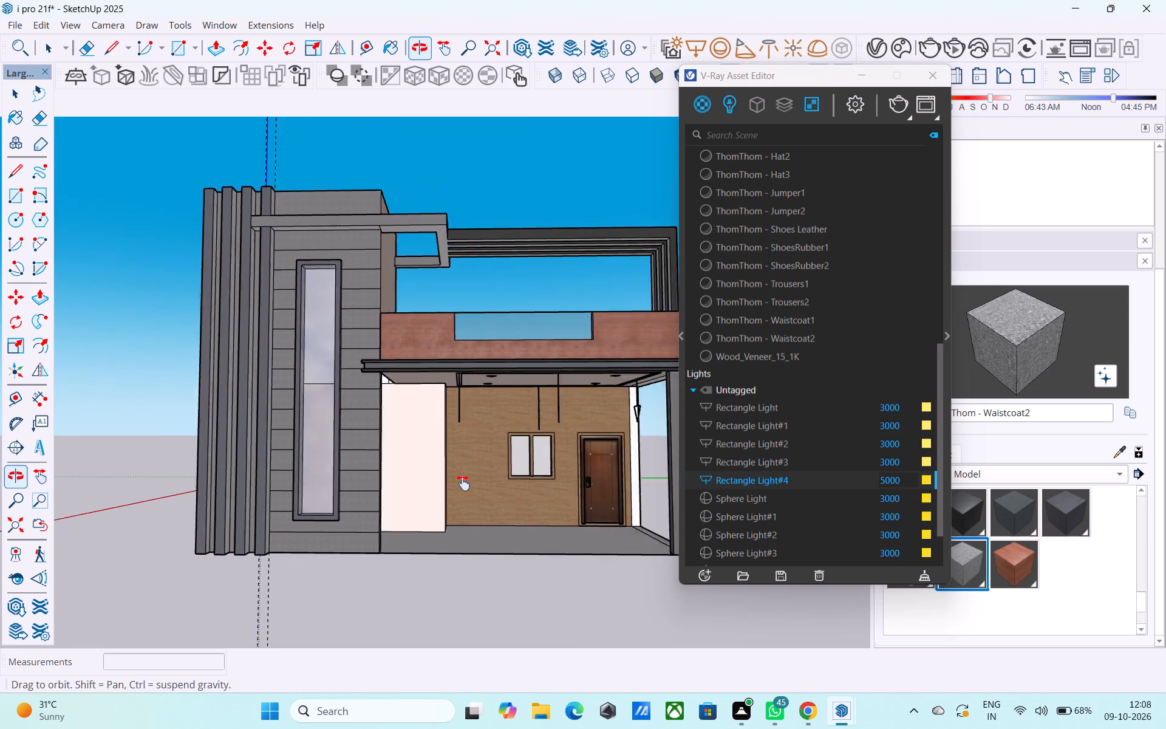
middle_click_drag(463, 483, 348, 457)
middle_click_drag(413, 490, 544, 499)
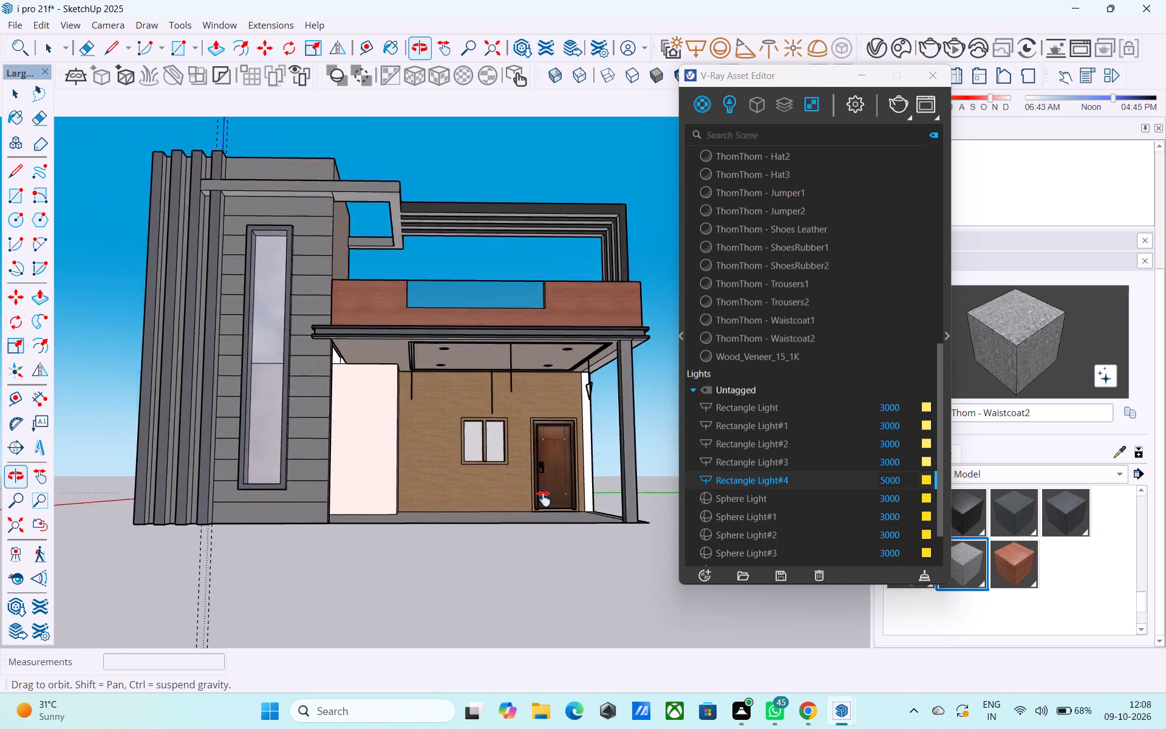
middle_click_drag(544, 499, 445, 549)
middle_click_drag(478, 529, 599, 526)
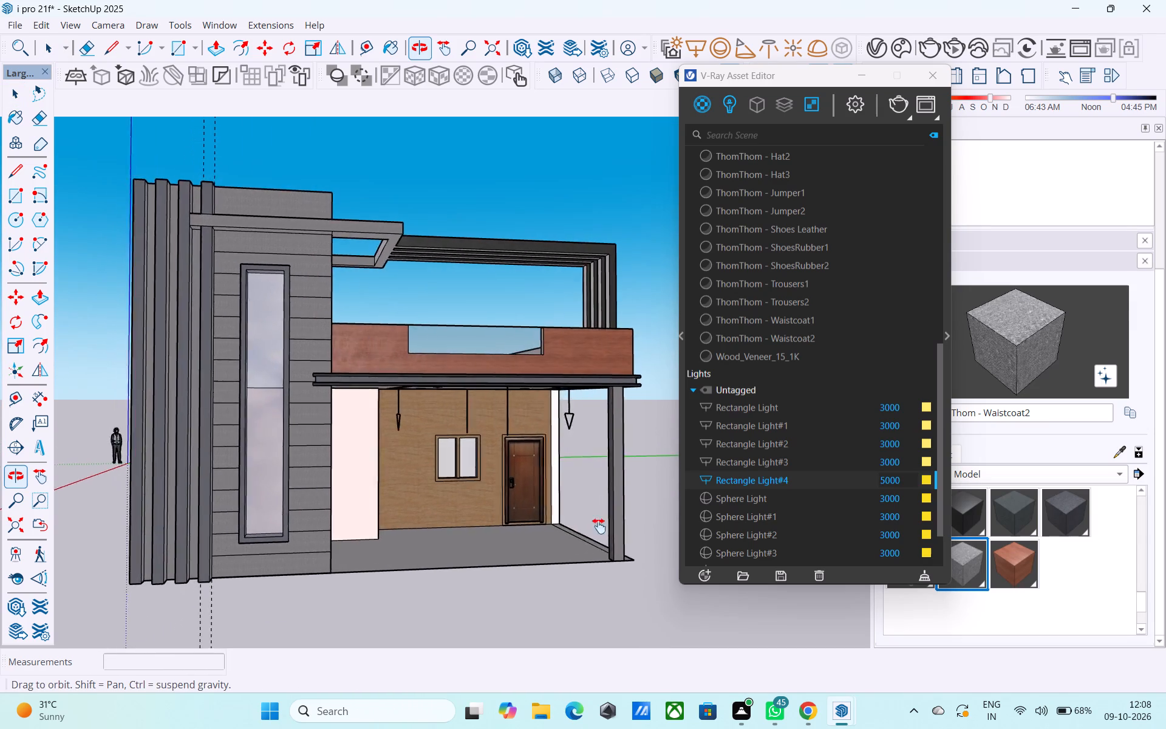
middle_click_drag(599, 526, 651, 540)
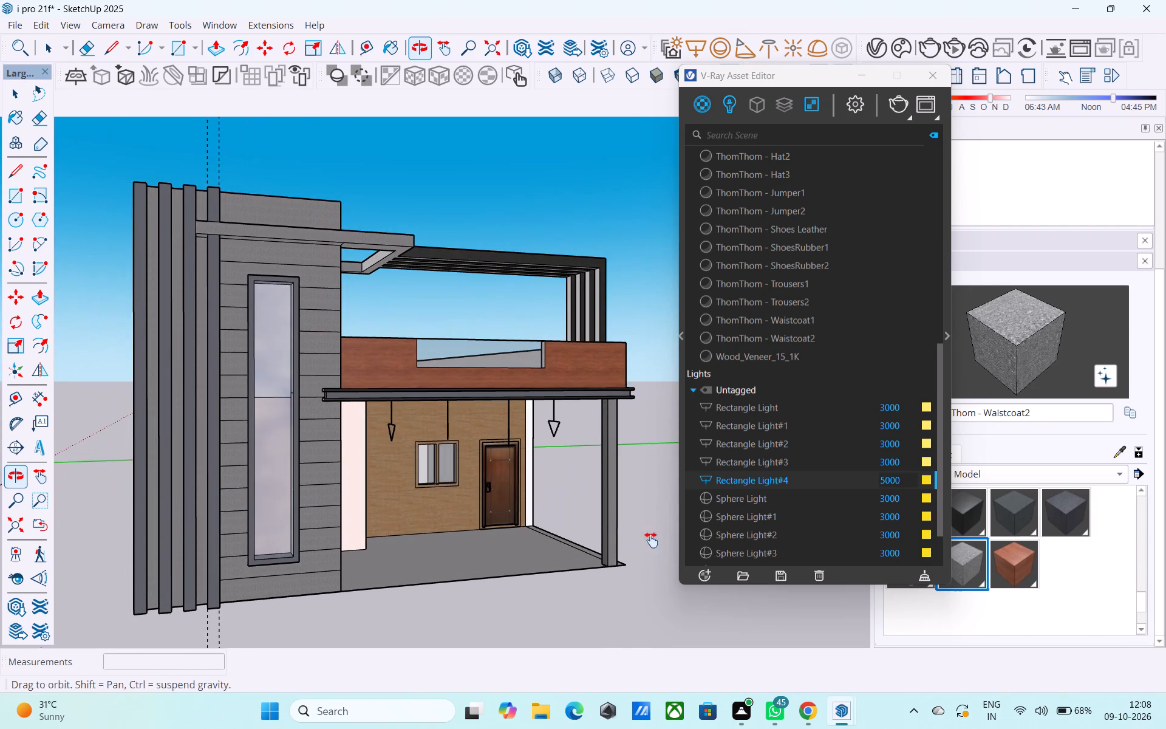
middle_click_drag(651, 540, 636, 516)
left_click(895, 98)
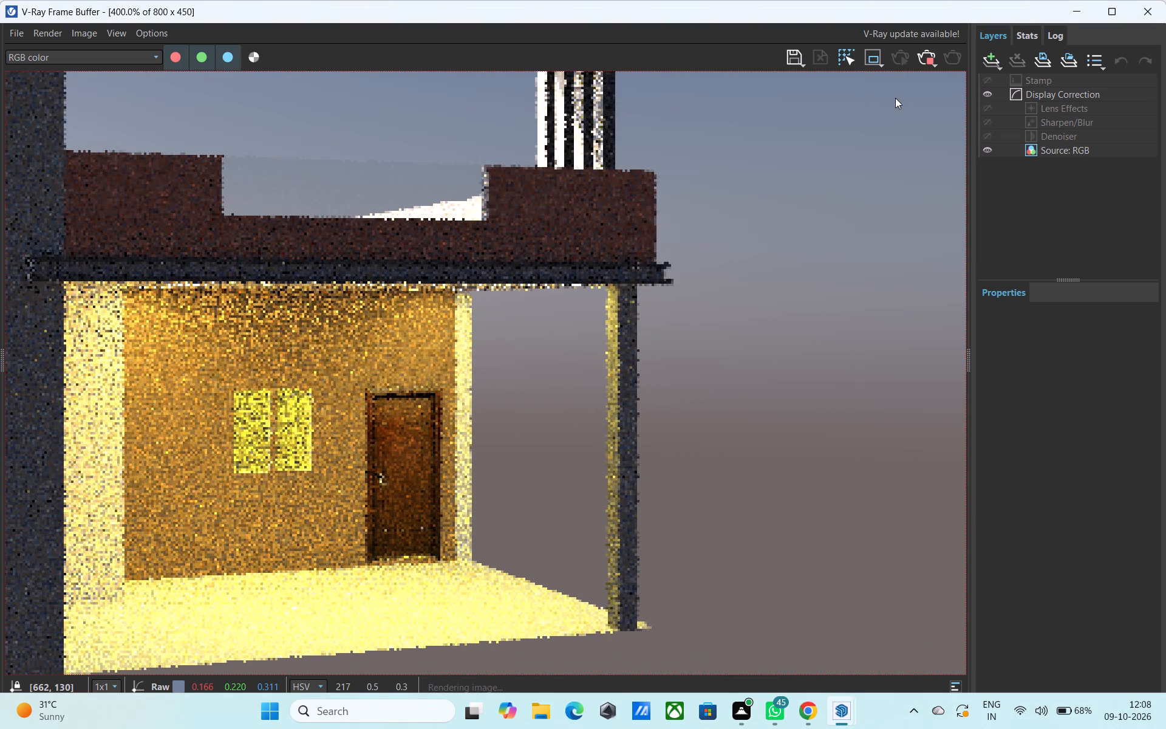
scroll(802, 236, "down", 2)
scroll(381, 349, "up", 1)
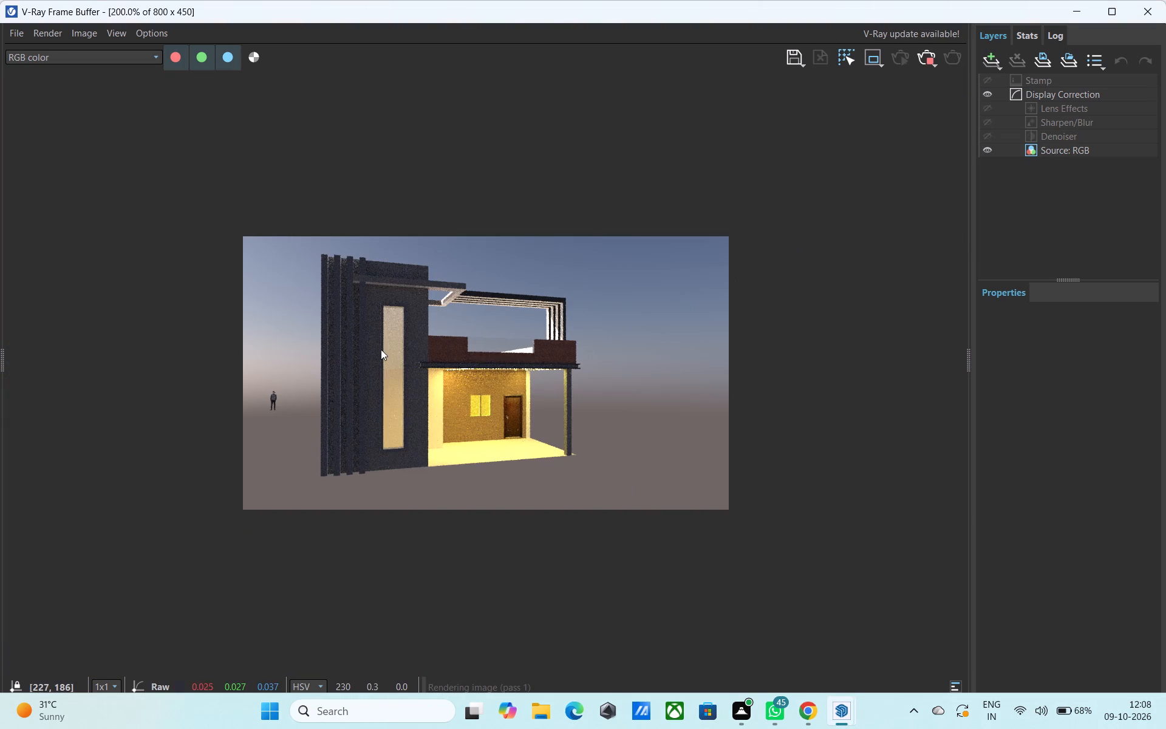
scroll(381, 349, "up", 1)
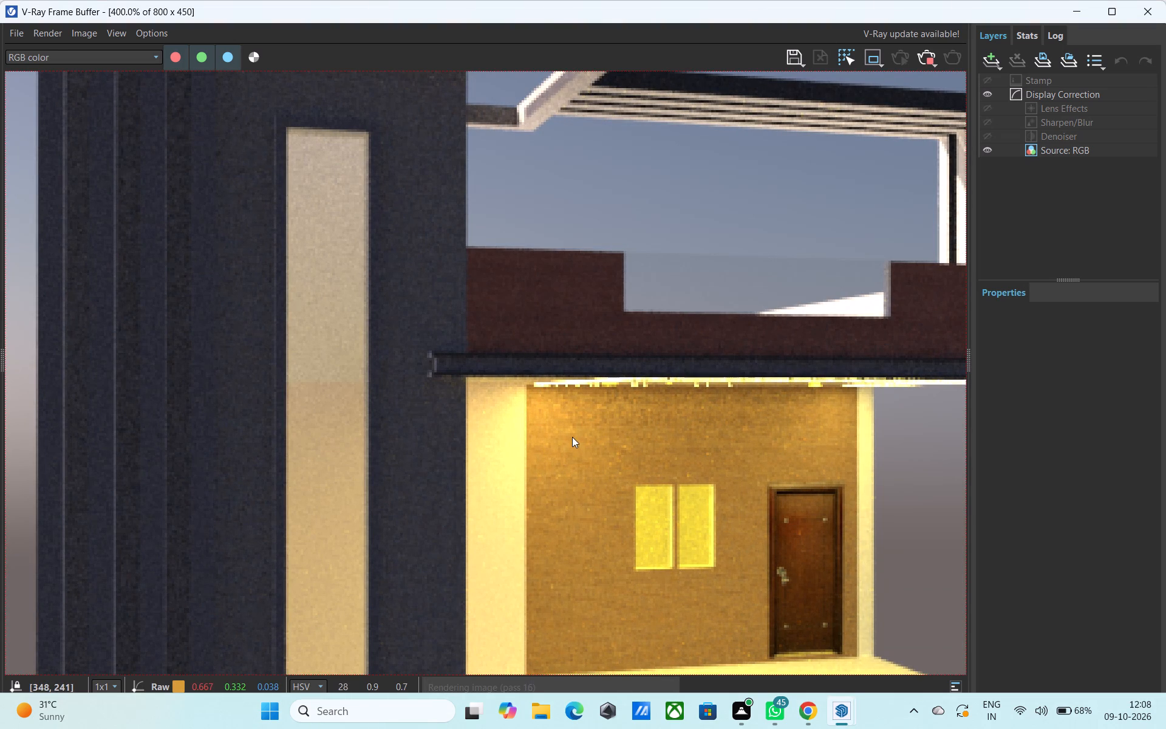
scroll(571, 437, "down", 1)
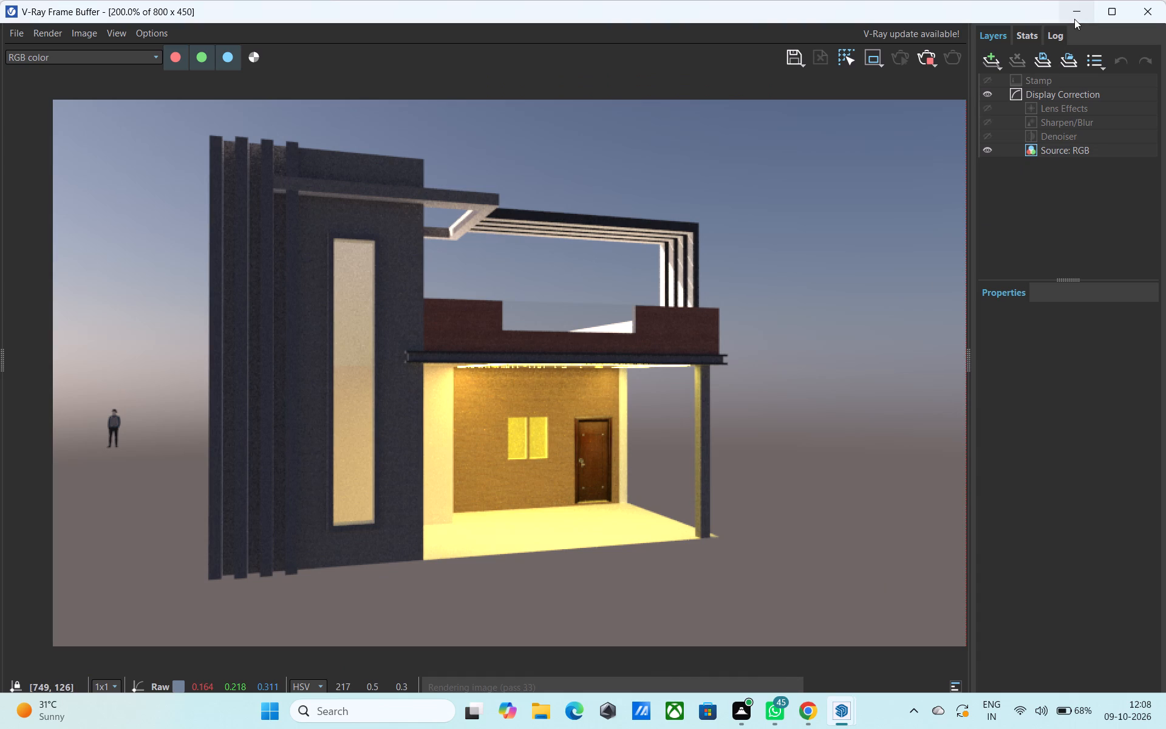
left_click(1074, 18)
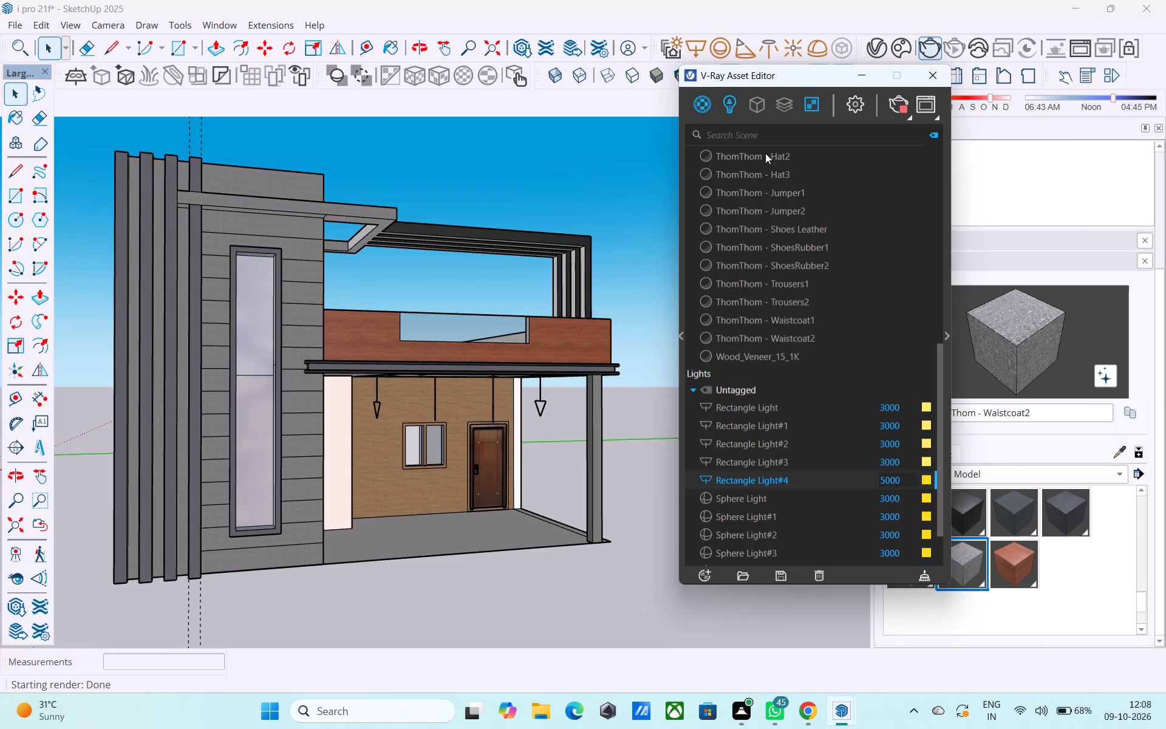
left_click(897, 108)
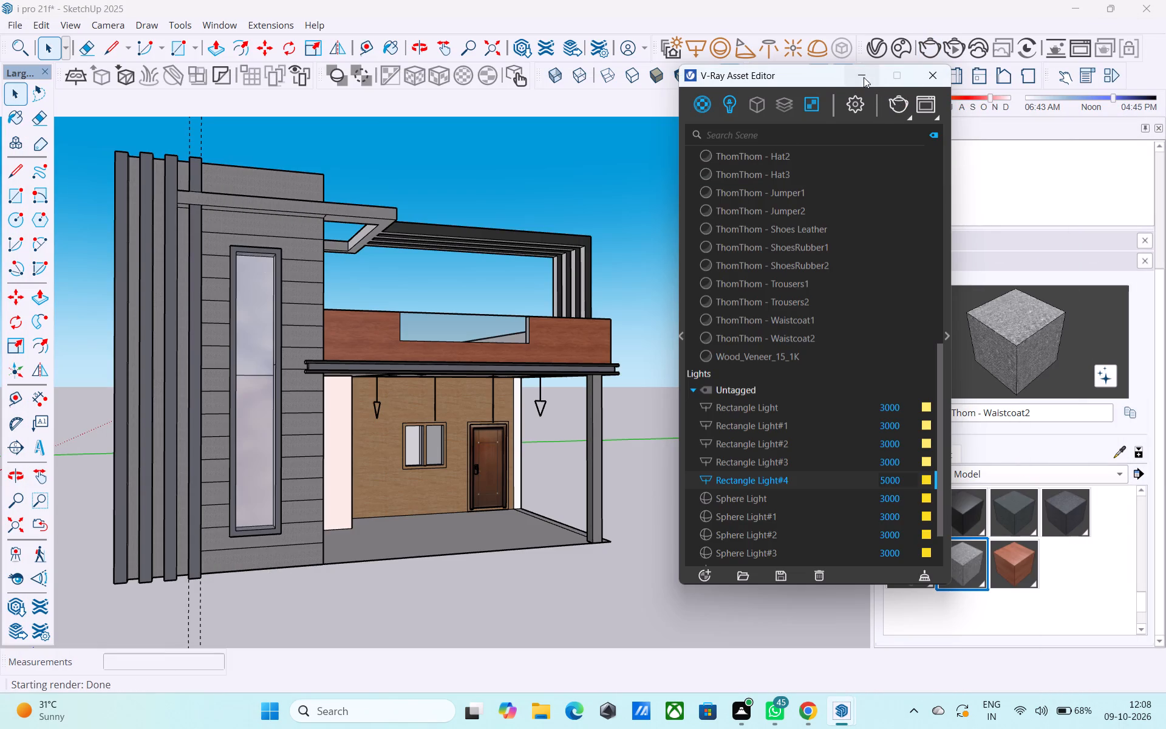
left_click(863, 76)
Save the house model.
scroll(656, 175, "down", 2)
middle_click_drag(690, 196, 604, 233)
key("ctrl+s")
left_click(542, 450)
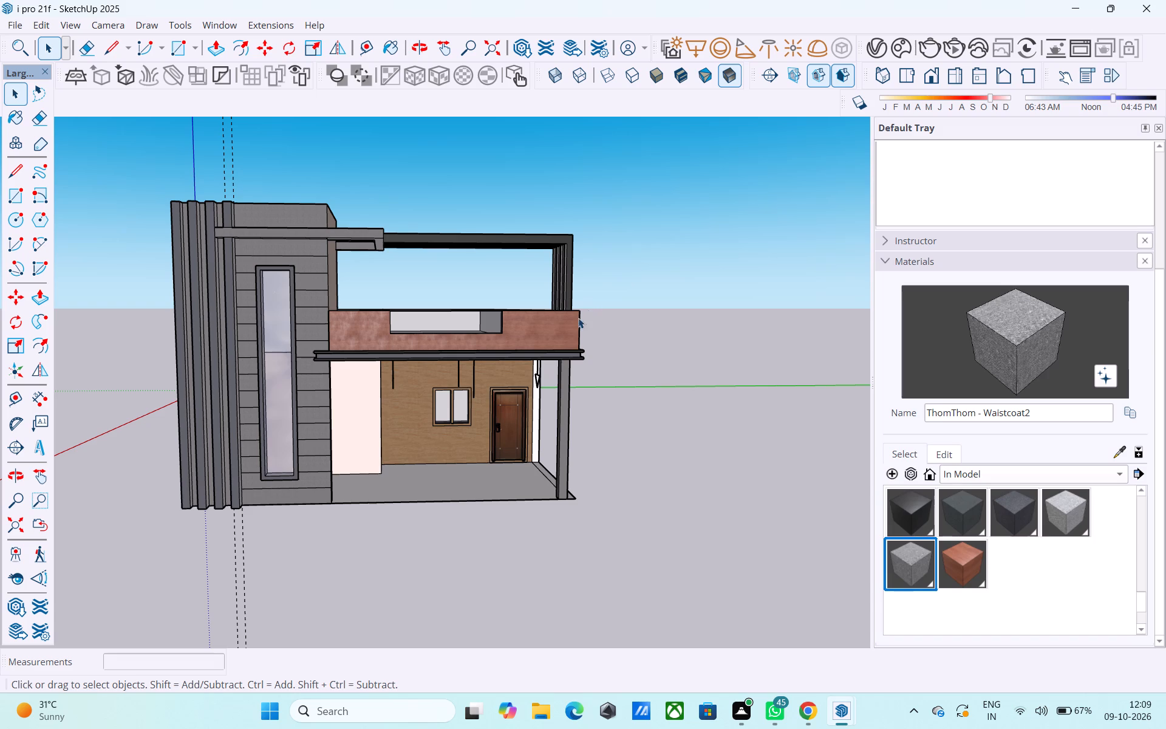
Inside the building group, copy the bottom edge of the tower front wall's porch-side end face 5' straight up.
middle_click_drag(422, 402, 374, 411)
middle_click_drag(353, 425, 482, 405, "shift")
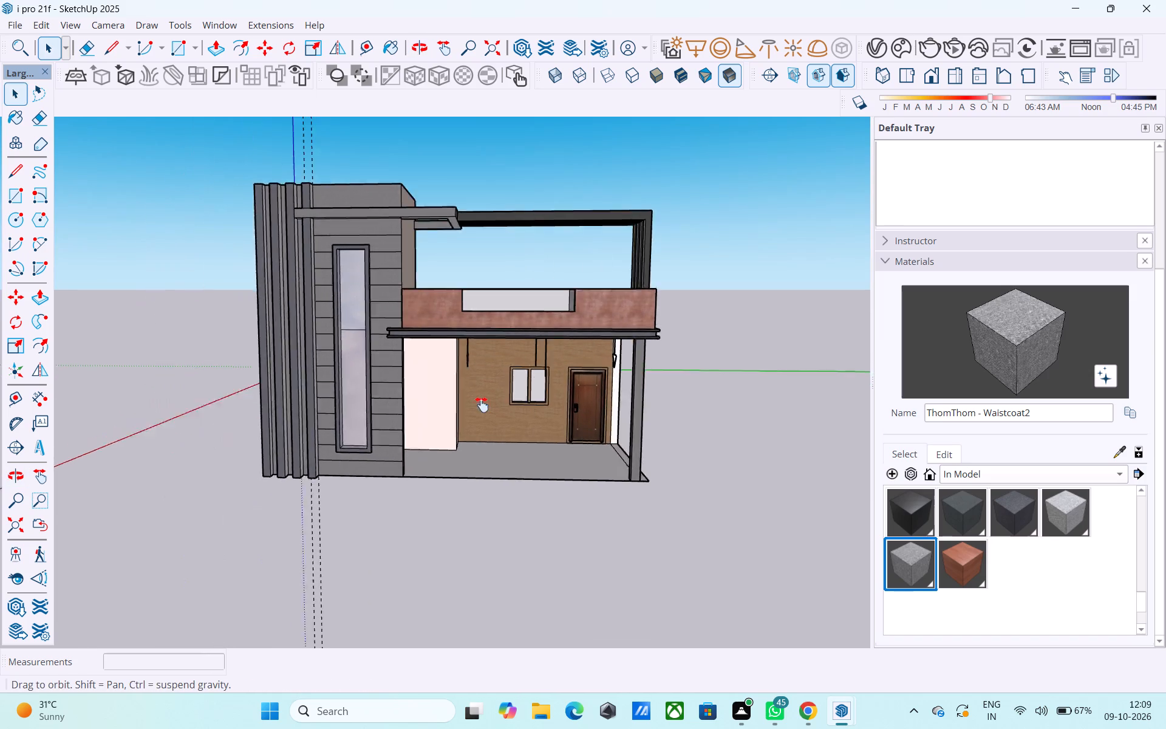
middle_click_drag(482, 405, 243, 422, "shift")
middle_click_drag(342, 462, 335, 434, "shift")
scroll(335, 434, "up", 4)
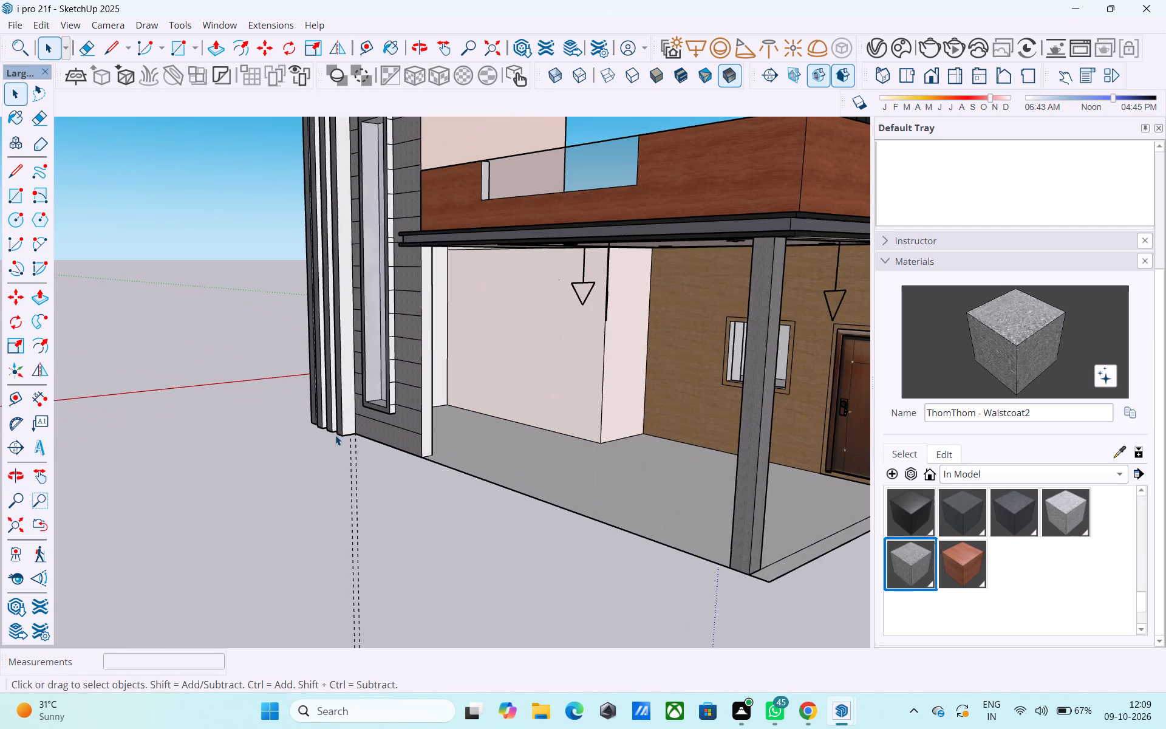
scroll(435, 428, "up", 3)
double_click(424, 439)
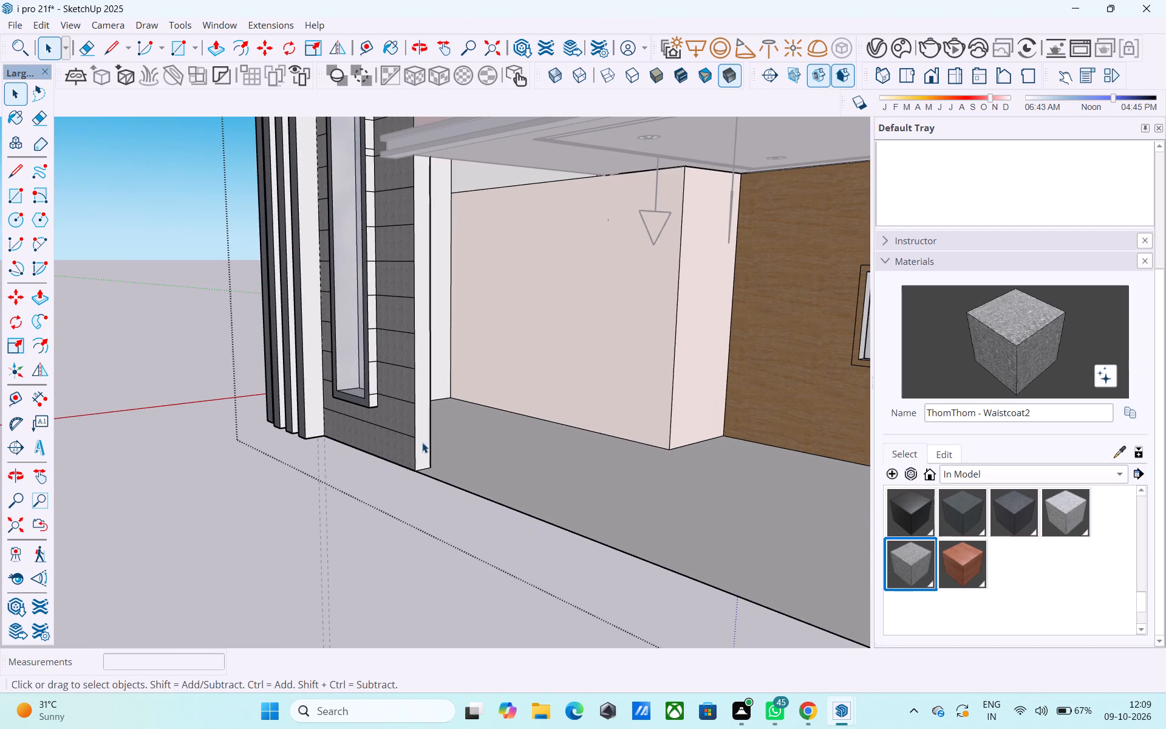
middle_click_drag(418, 457, 380, 456)
left_click(424, 469)
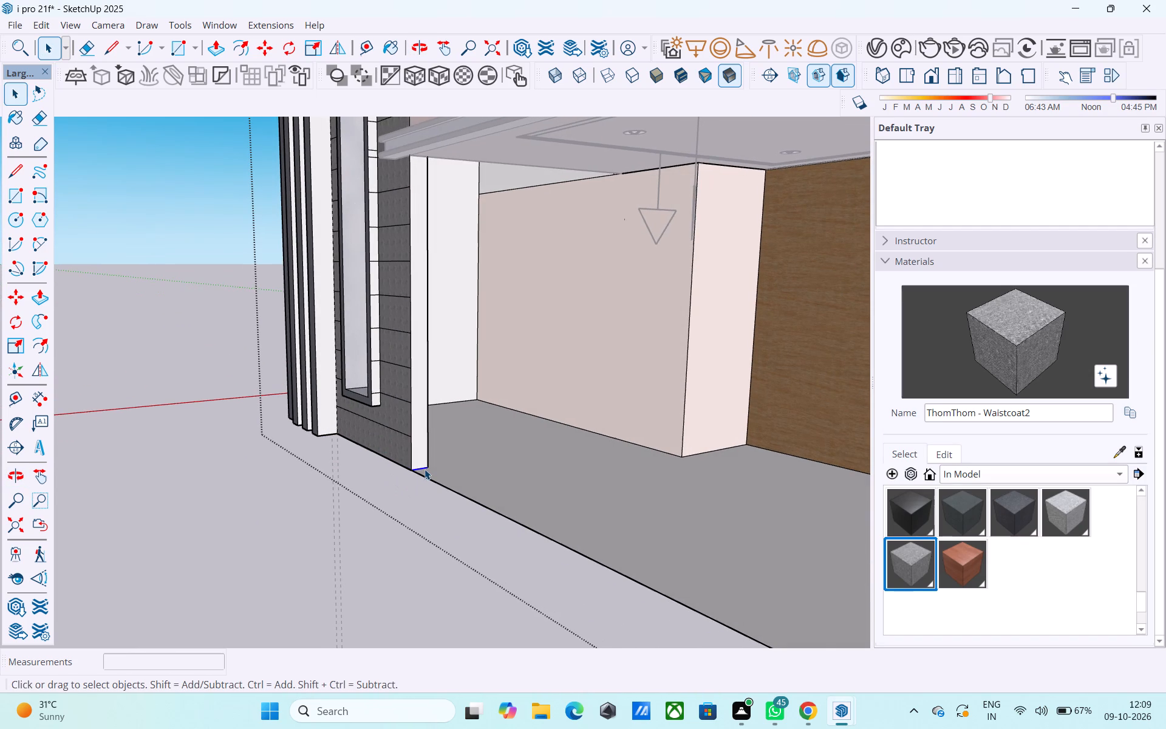
key("m")
scroll(423, 466, "up", 3)
left_click(432, 473)
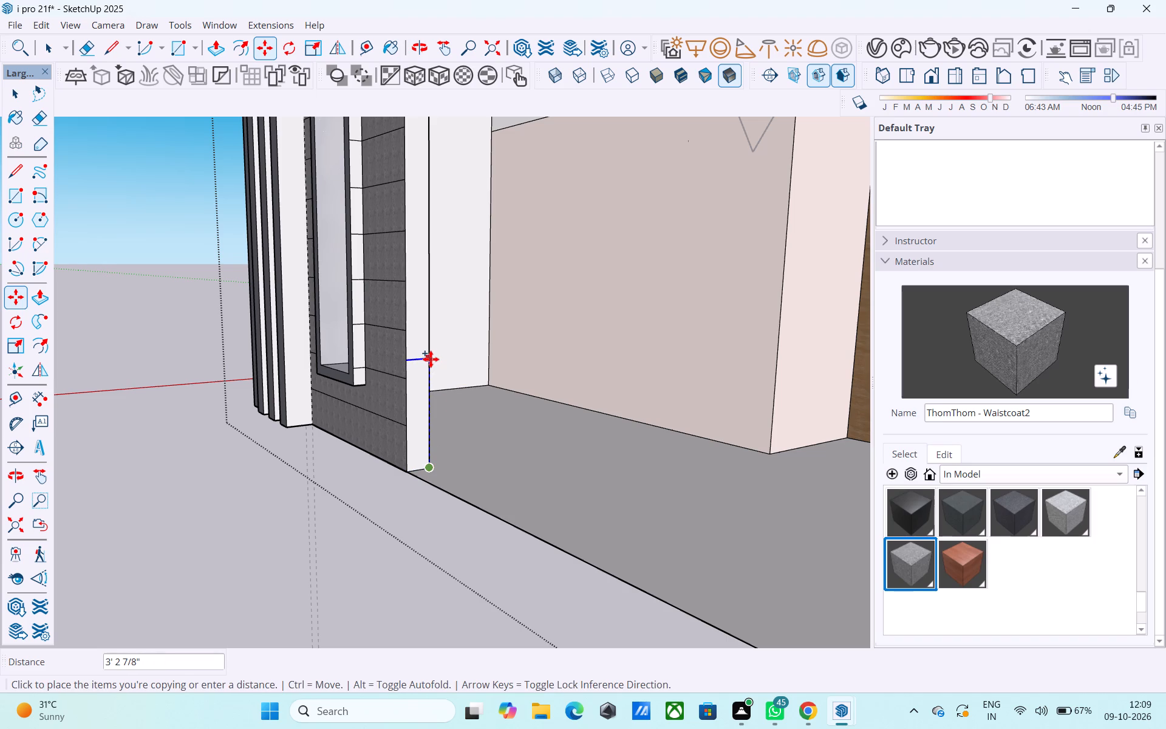
key("3")
key("BackSpace")
type("5'")
key("Return")
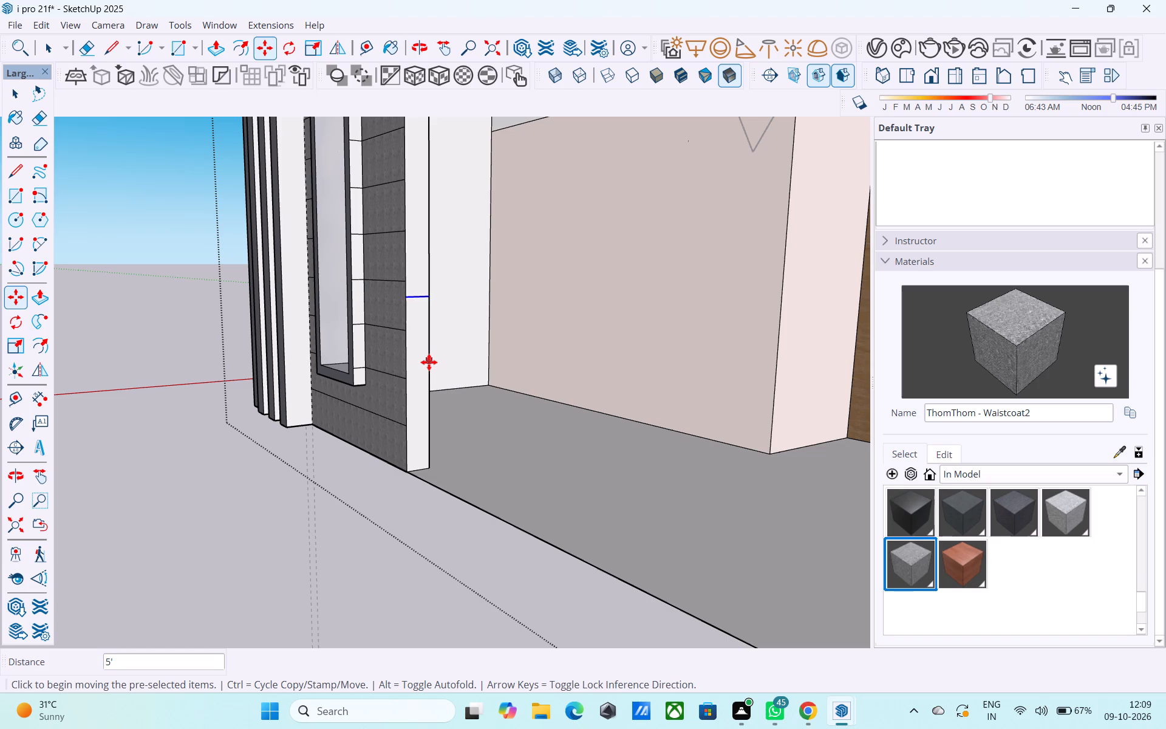
key("space")
Push/Pull the lower 5' portion of the tower wall's end face about 4' 1" across the porch front as a low wall.
left_click(413, 382)
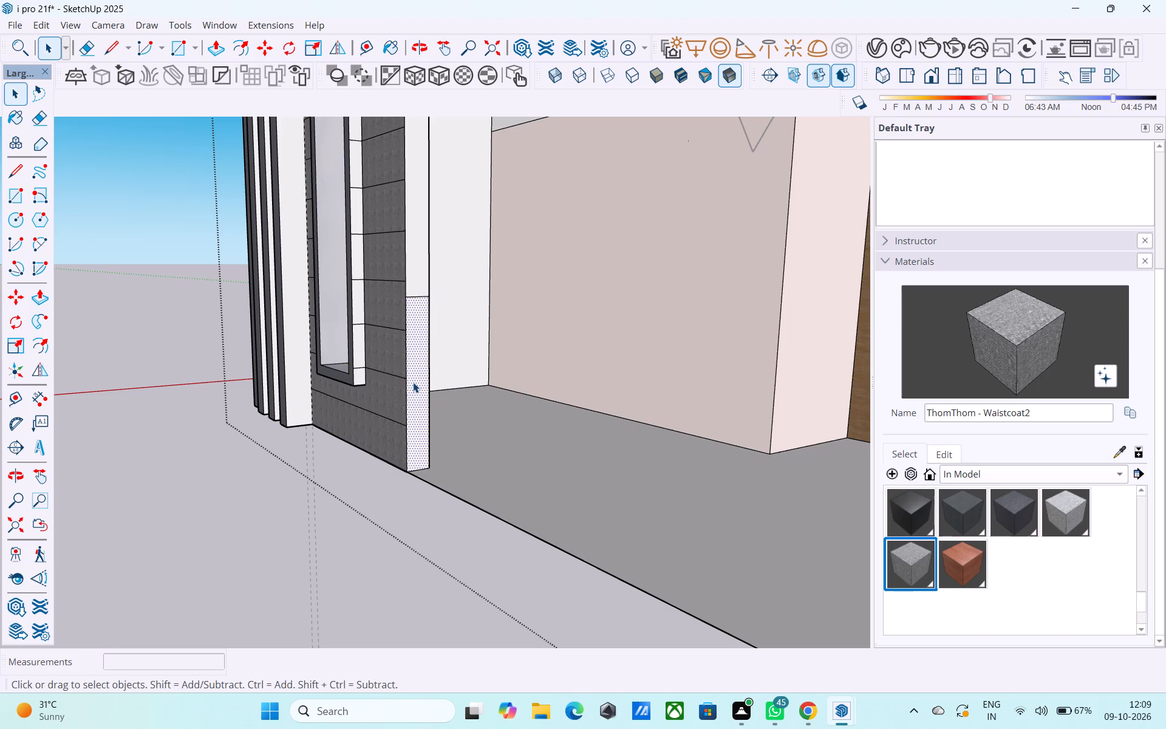
key("p")
left_click(415, 383)
scroll(467, 402, "down", 8)
middle_click_drag(476, 408, 623, 426)
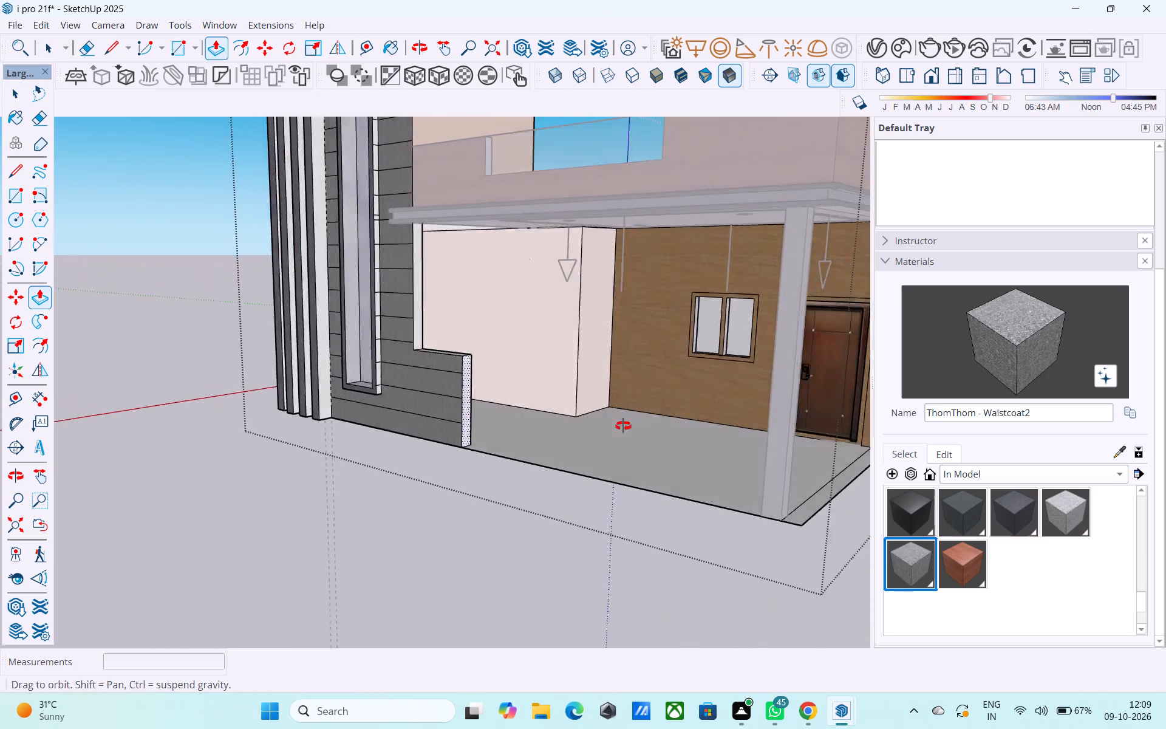
middle_click_drag(623, 426, 748, 436)
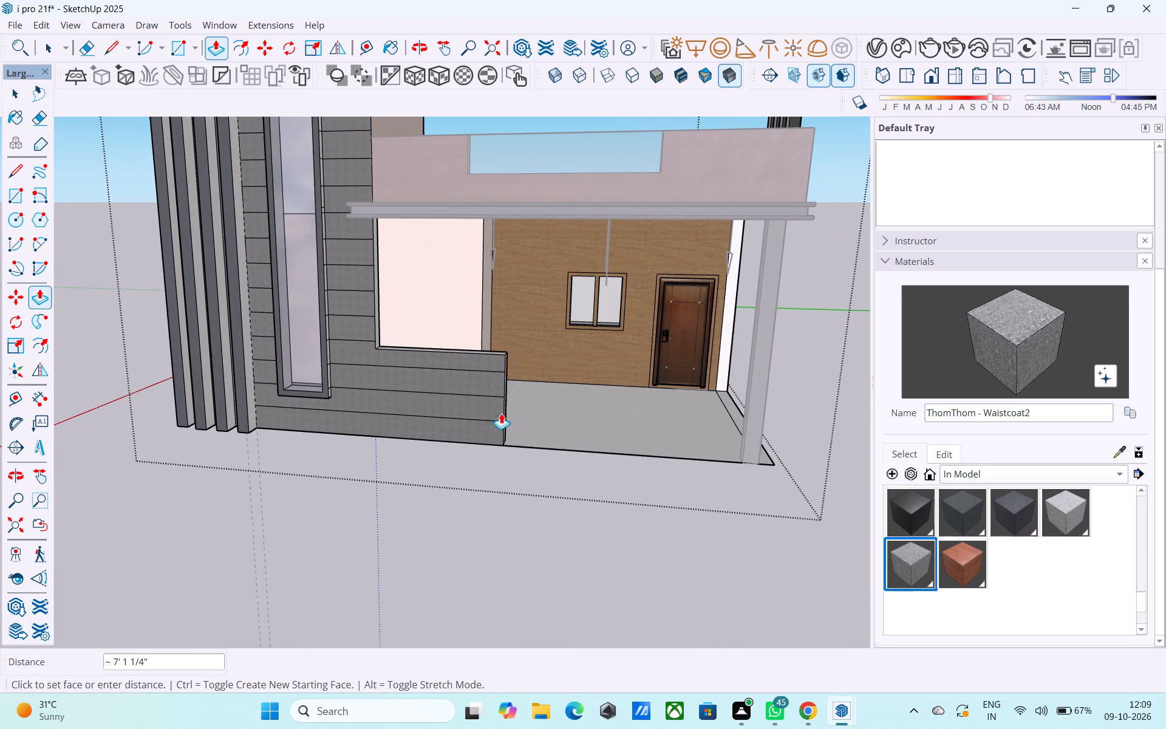
scroll(481, 407, "down", 1)
middle_click_drag(481, 407, 550, 396)
scroll(494, 402, "up", 2)
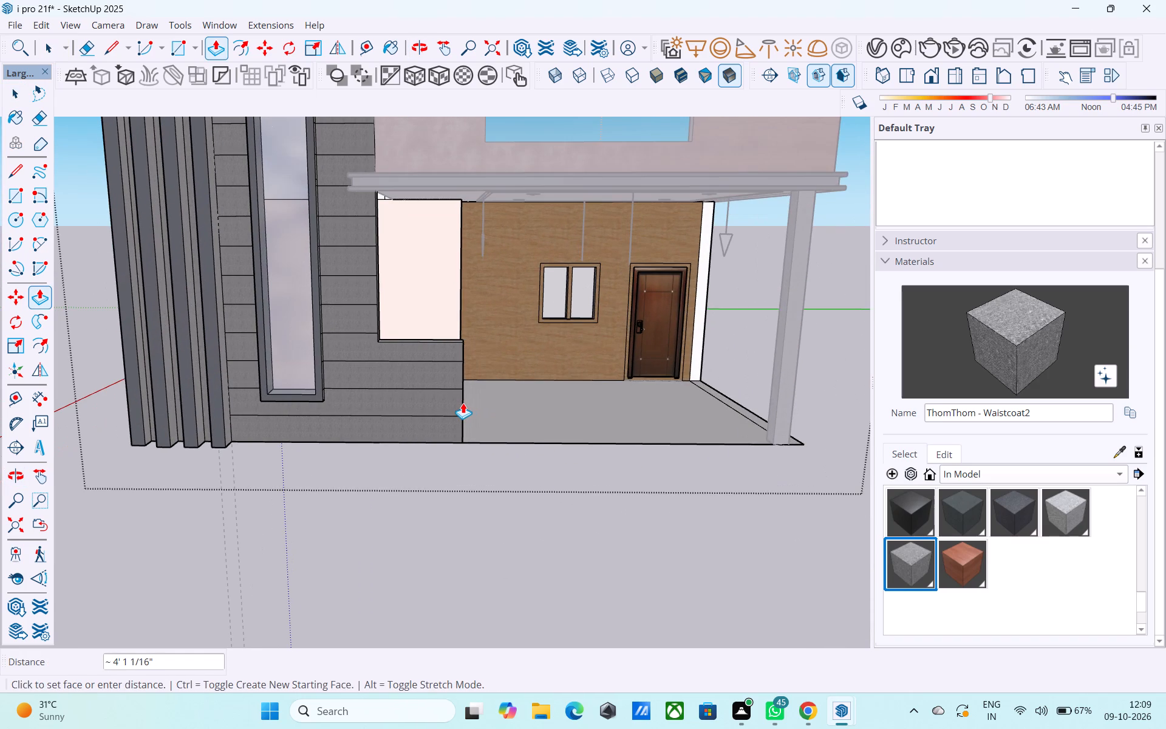
left_click(463, 403)
scroll(470, 422, "down", 3)
middle_click_drag(472, 424, 378, 398)
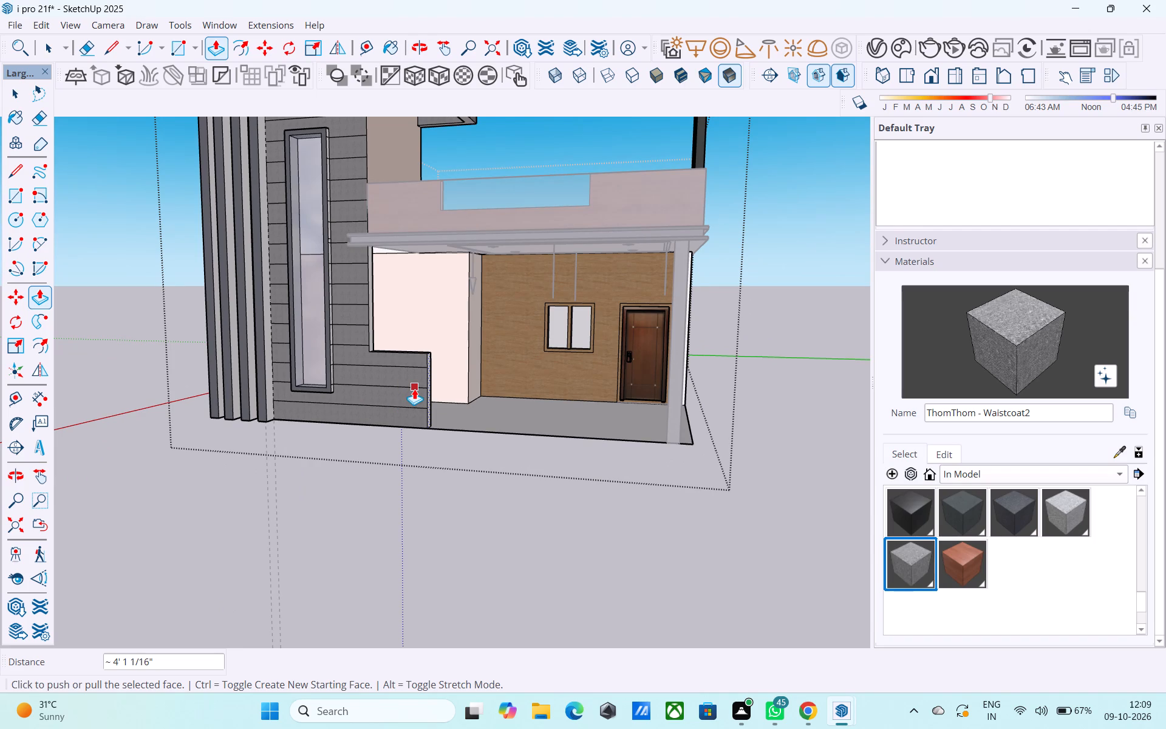
Copy the bottom edge of the front end face of the side wall beside the entrance door 5' straight up.
middle_click_drag(518, 393, 605, 397)
key("space")
middle_click_drag(687, 403, 623, 406)
middle_click_drag(675, 400, 712, 400)
scroll(712, 400, "up", 5)
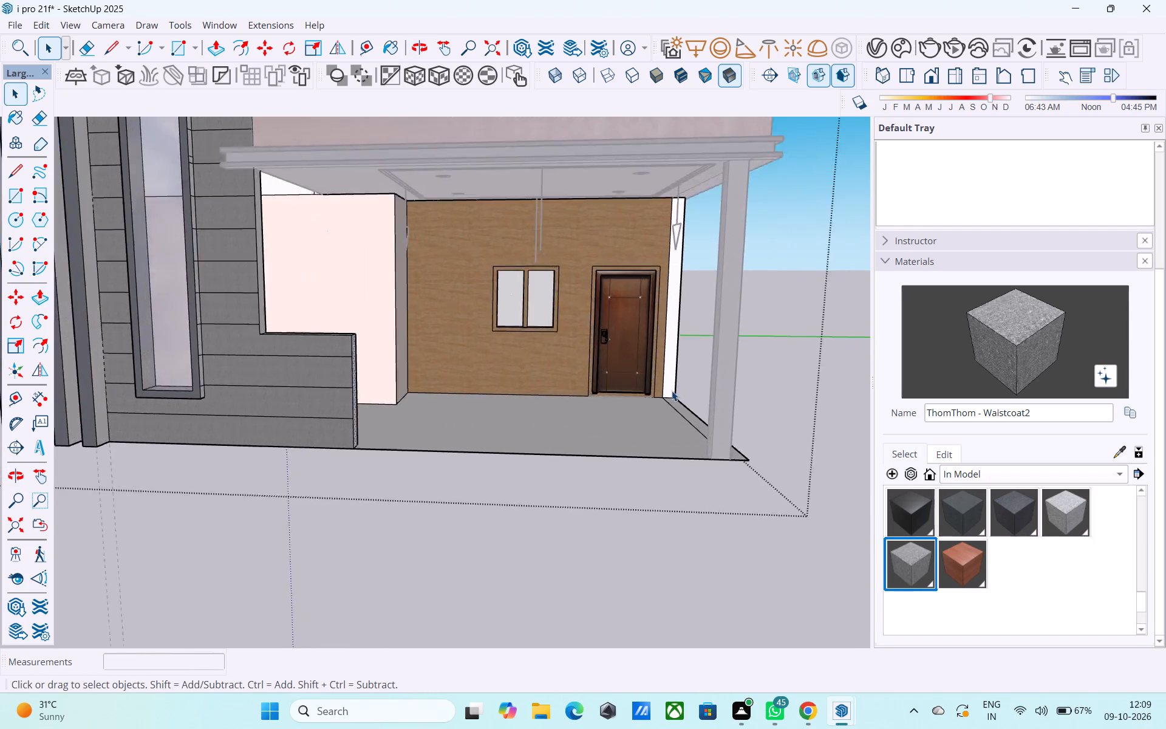
scroll(672, 391, "up", 4)
left_click(671, 402)
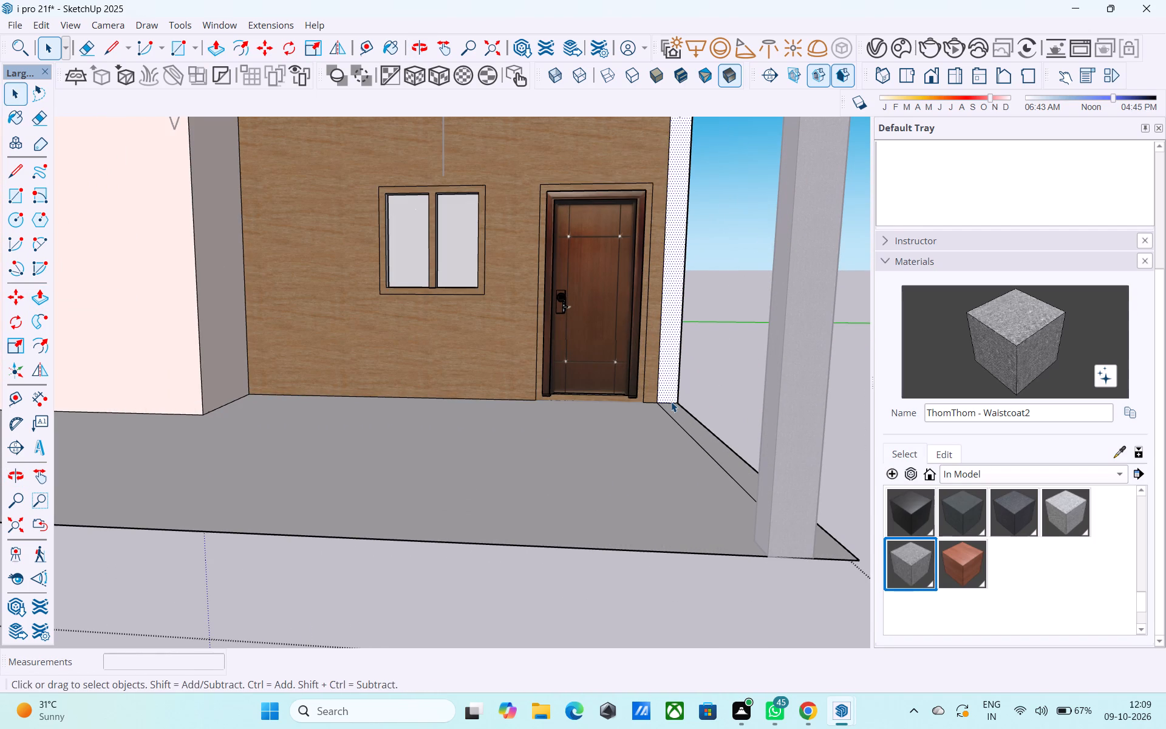
left_click(672, 402)
left_click(672, 402)
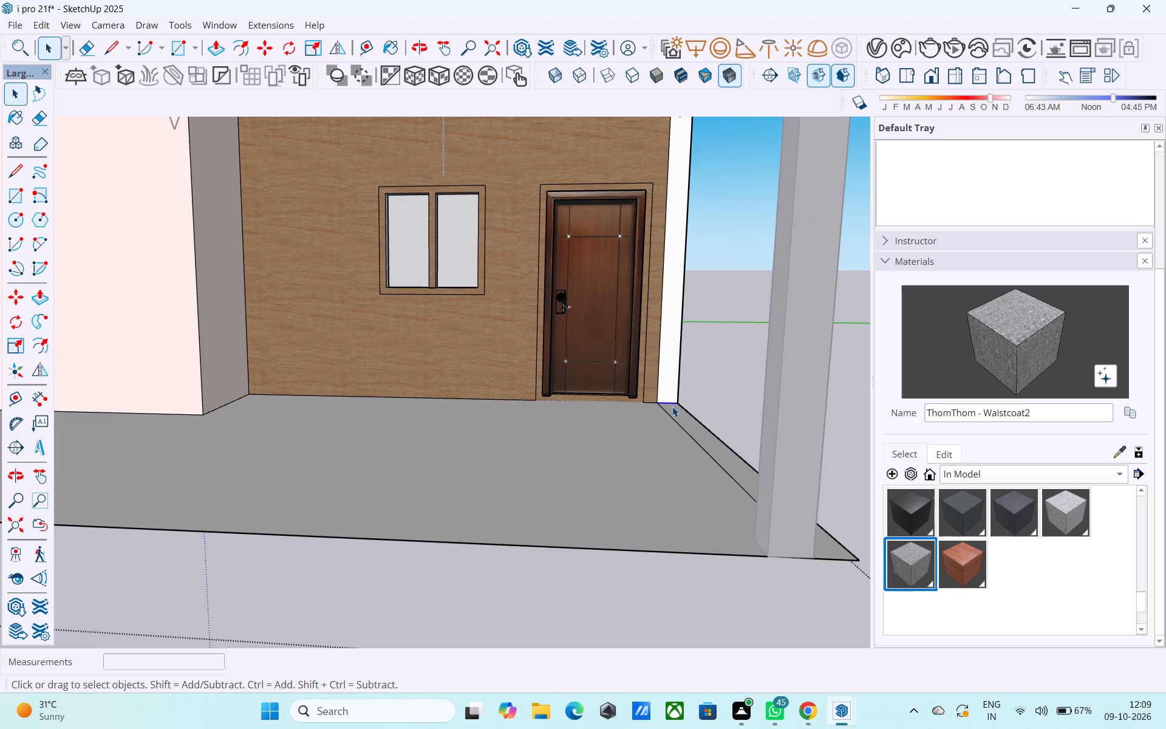
key("m")
left_click(671, 406)
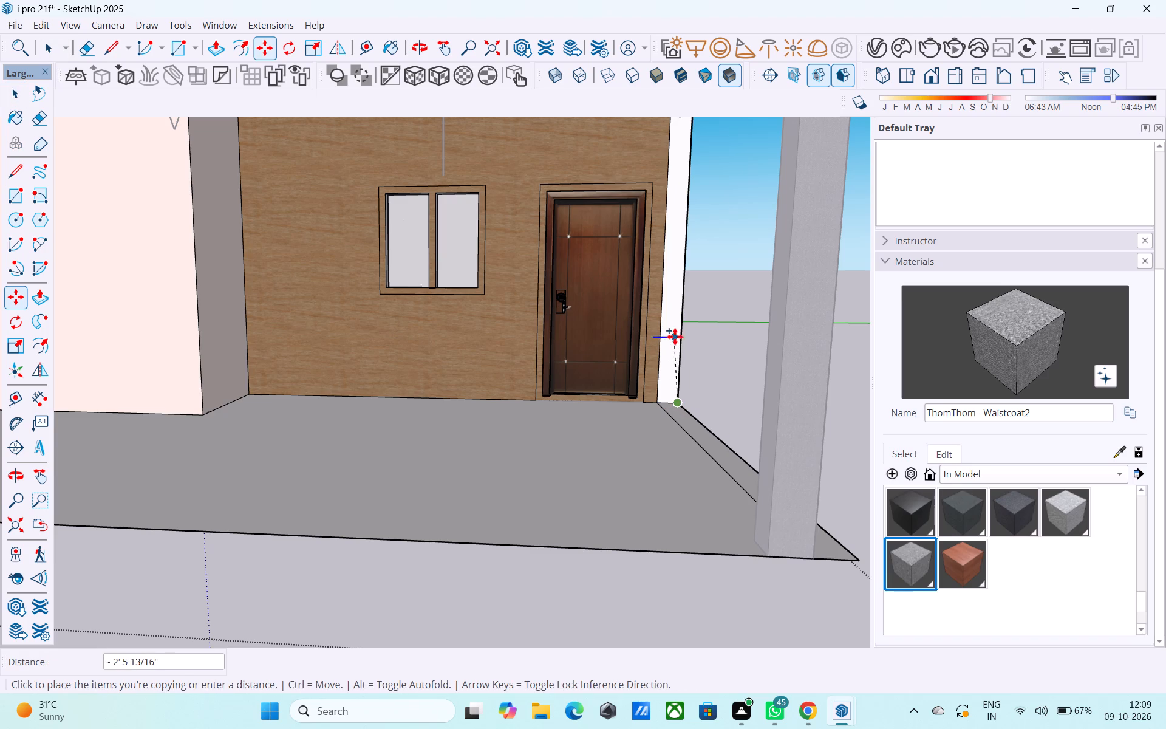
type("5'")
key("Return")
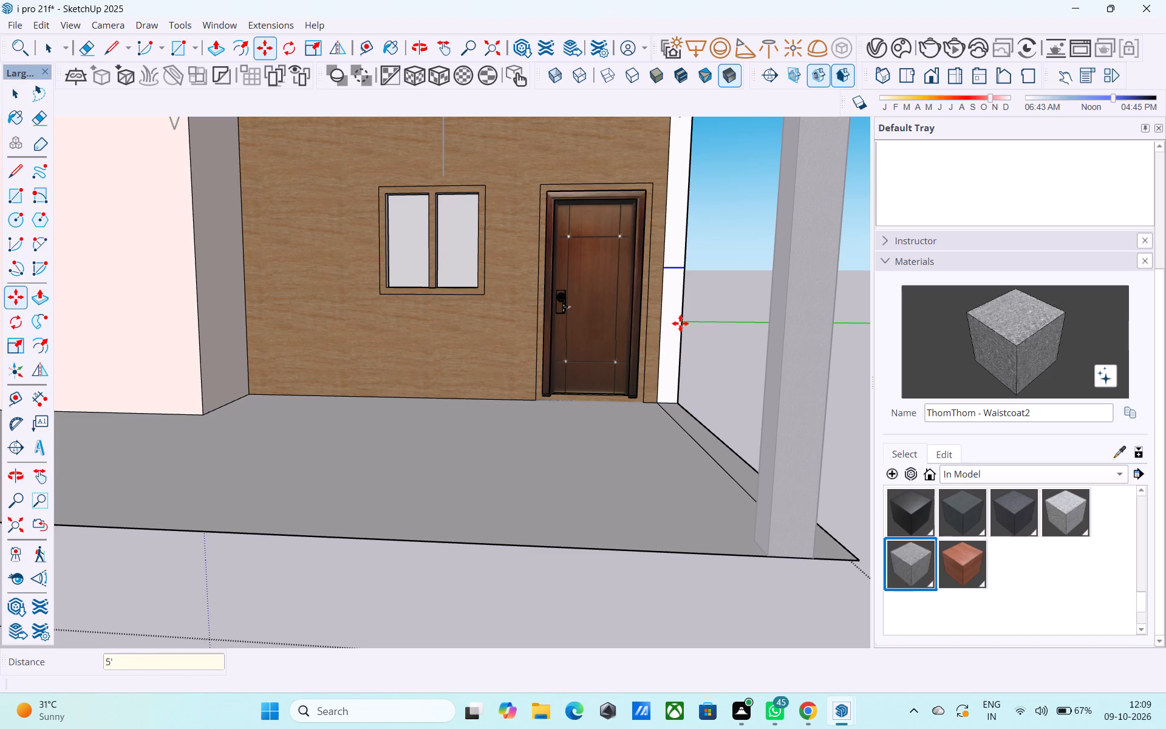
Push/Pull the lower 5' portion of that side wall's end face 15' forward as a low wall along the porch's open side.
key("space")
left_click(672, 326)
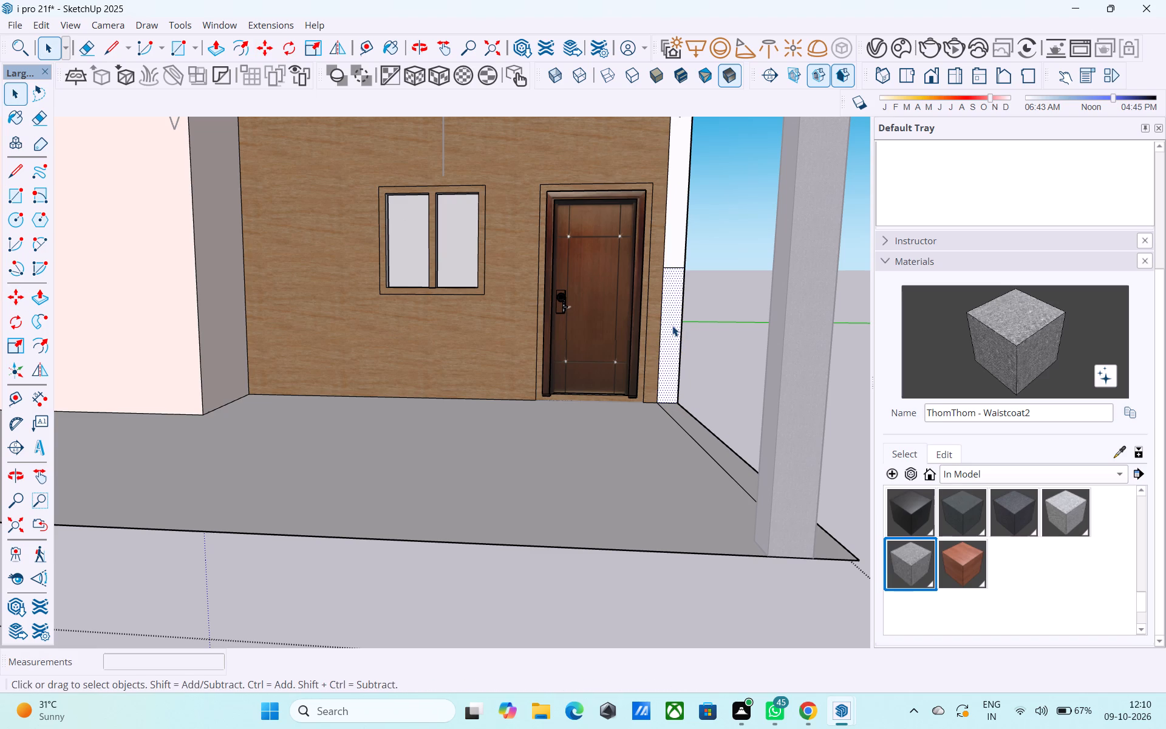
key("p")
left_click(673, 326)
scroll(695, 360, "down", 3)
middle_click_drag(724, 371, 393, 433)
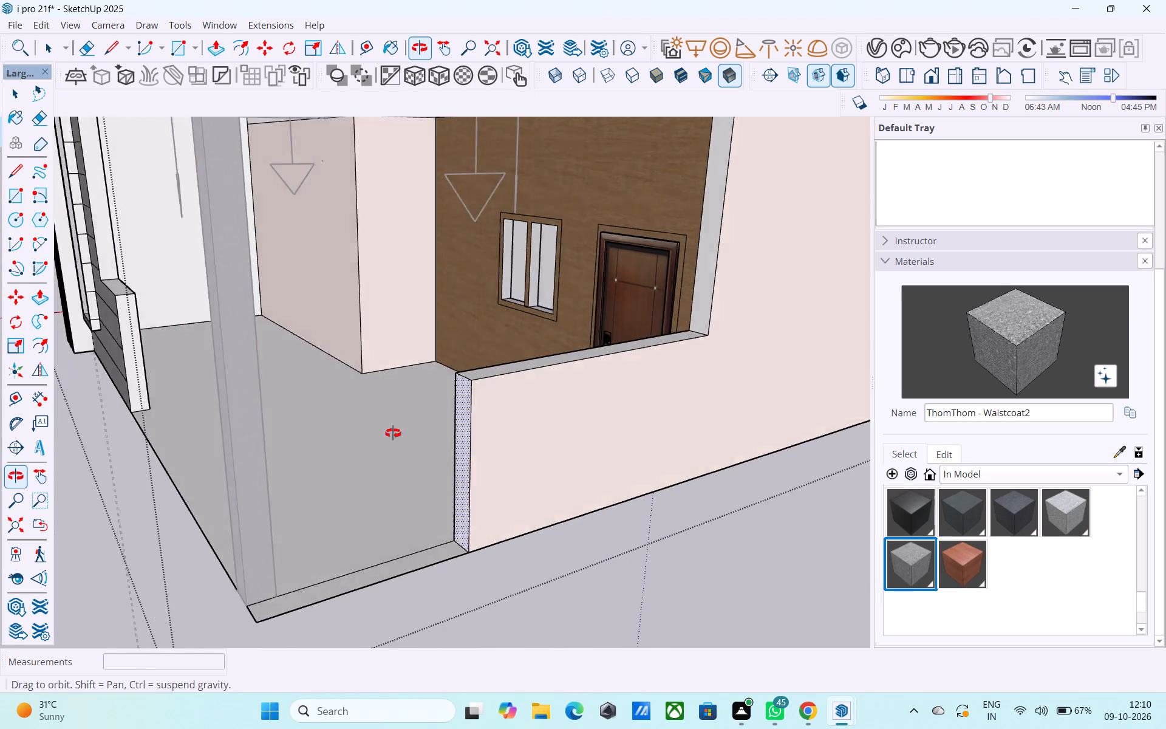
middle_click_drag(393, 433, 392, 433)
left_click(178, 360)
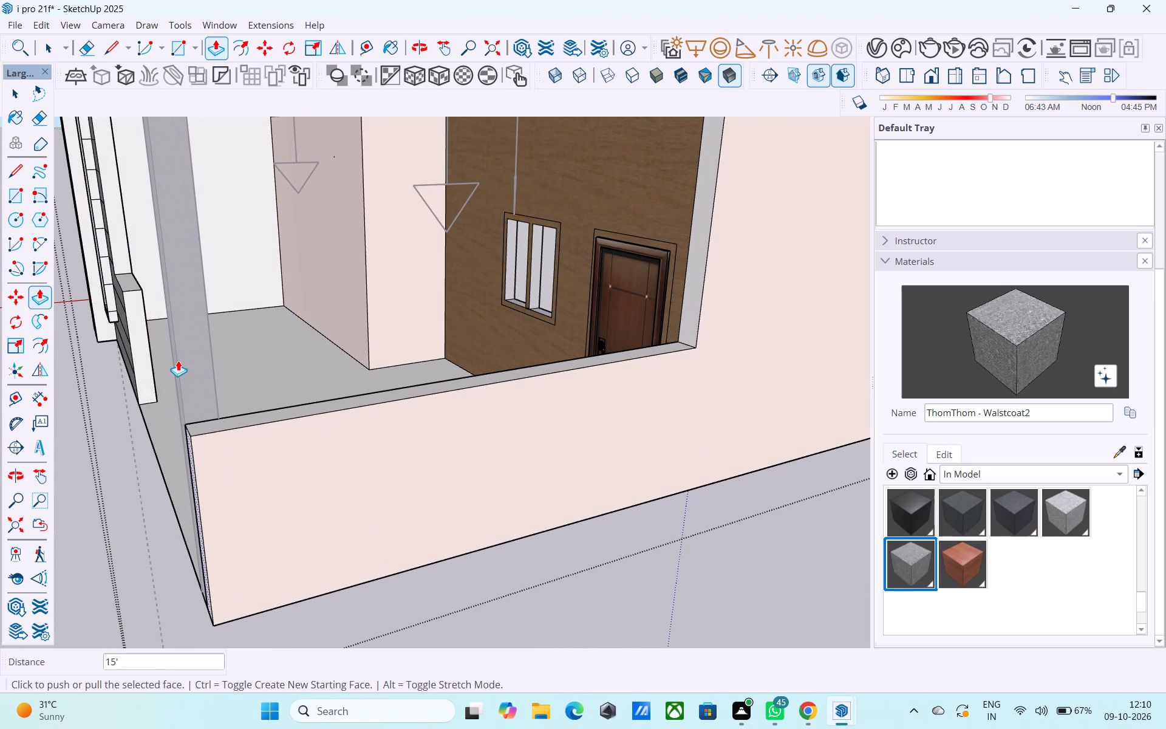
middle_click_drag(183, 363, 485, 373)
key("space")
left_click(785, 416)
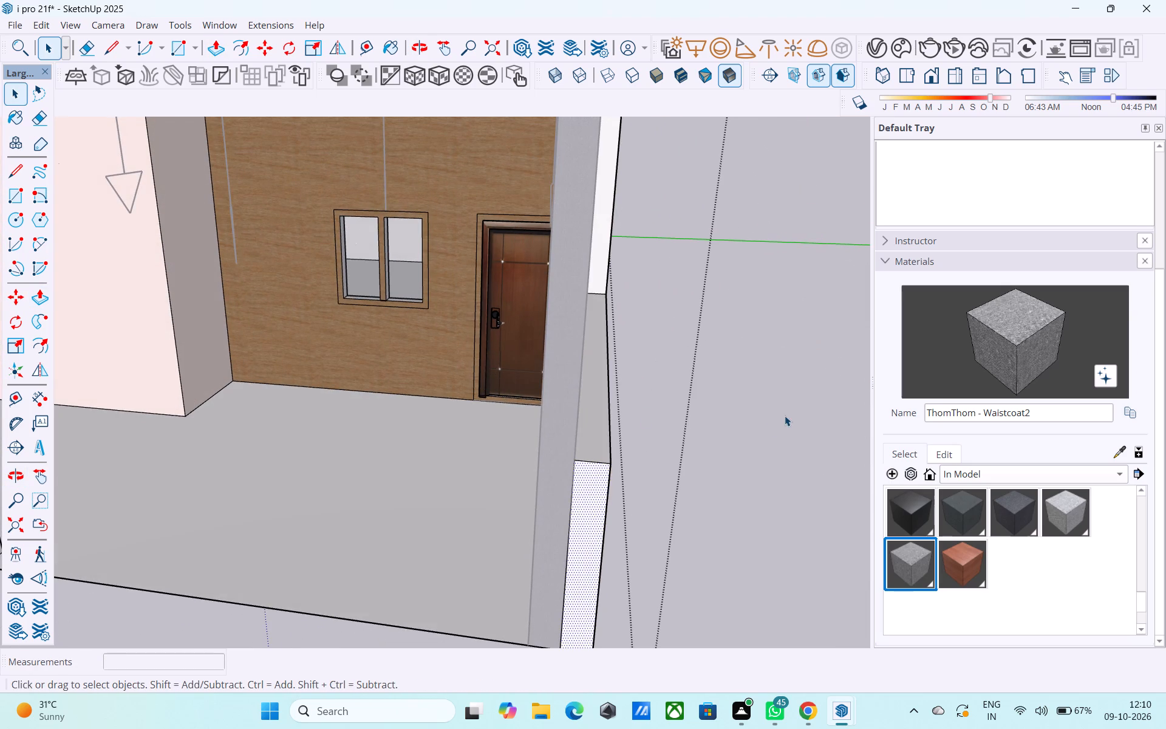
Inside the porch column's group, draw a 9" line across the column's inner side face, level with the low side wall's top.
middle_click_drag(540, 450, 745, 446)
scroll(743, 451, "down", 5)
middle_click_drag(742, 464, 907, 465)
middle_click_drag(707, 451, 746, 448)
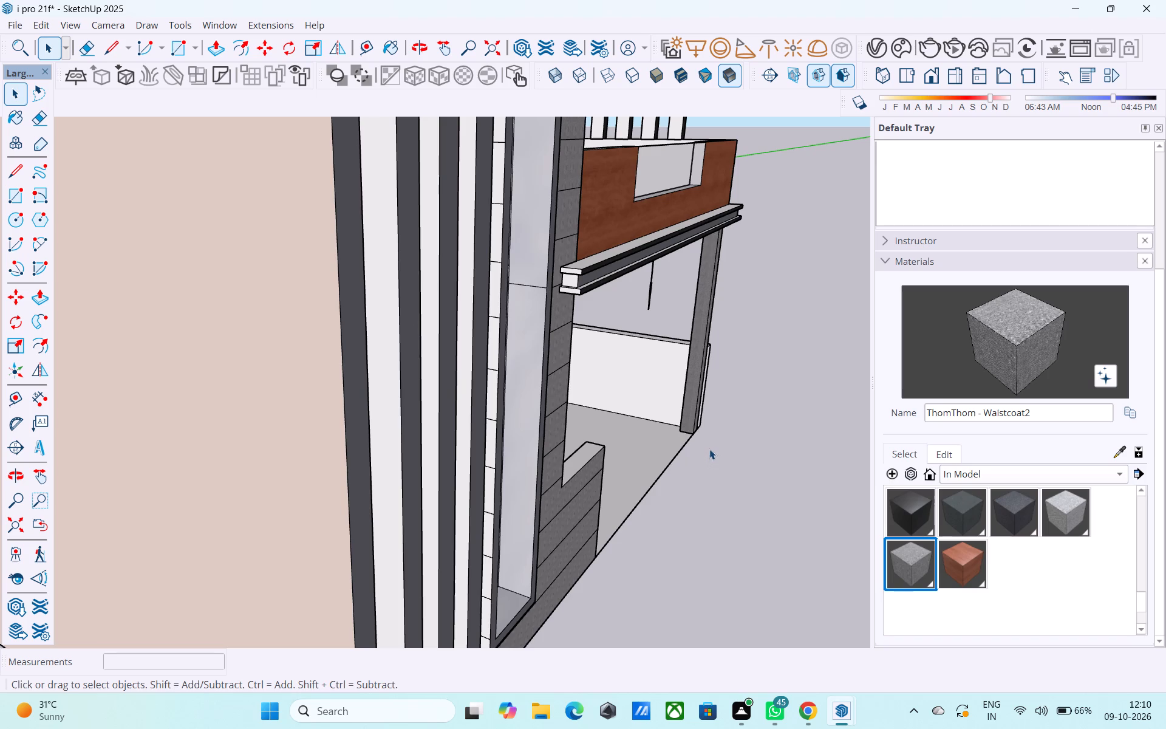
middle_click_drag(709, 449, 493, 386)
scroll(462, 392, "down", 9)
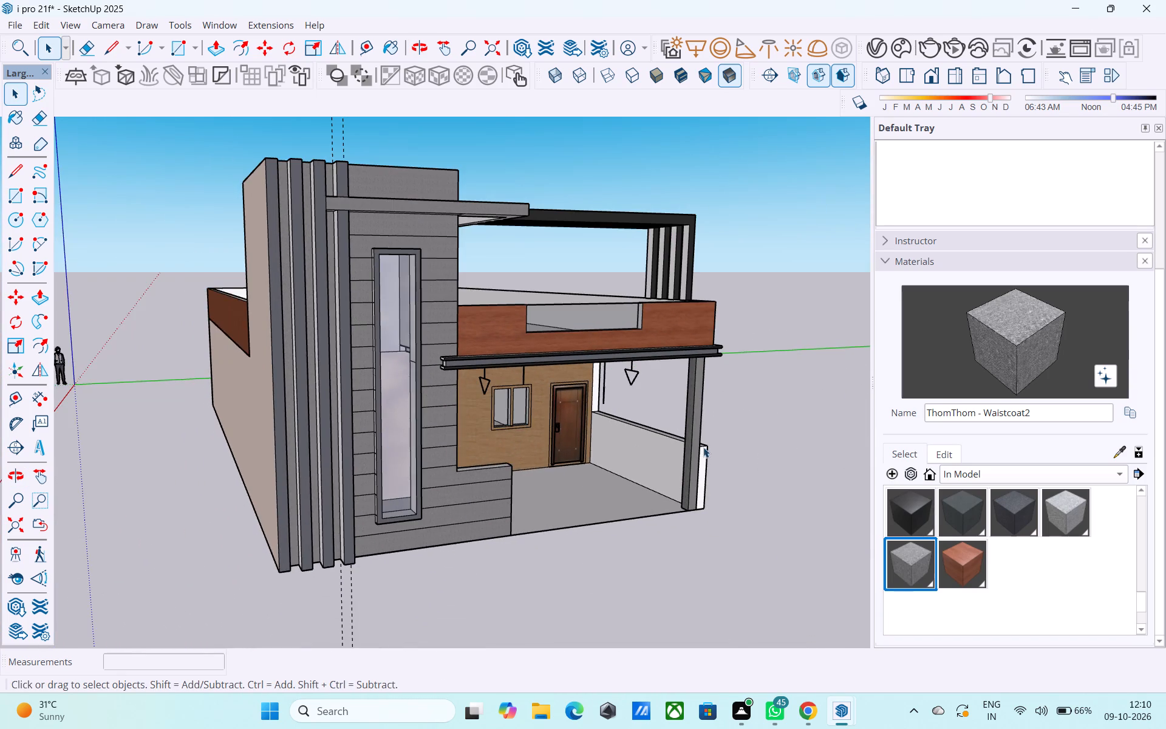
scroll(743, 463, "up", 3)
middle_click_drag(667, 485, 680, 468)
scroll(679, 469, "up", 3)
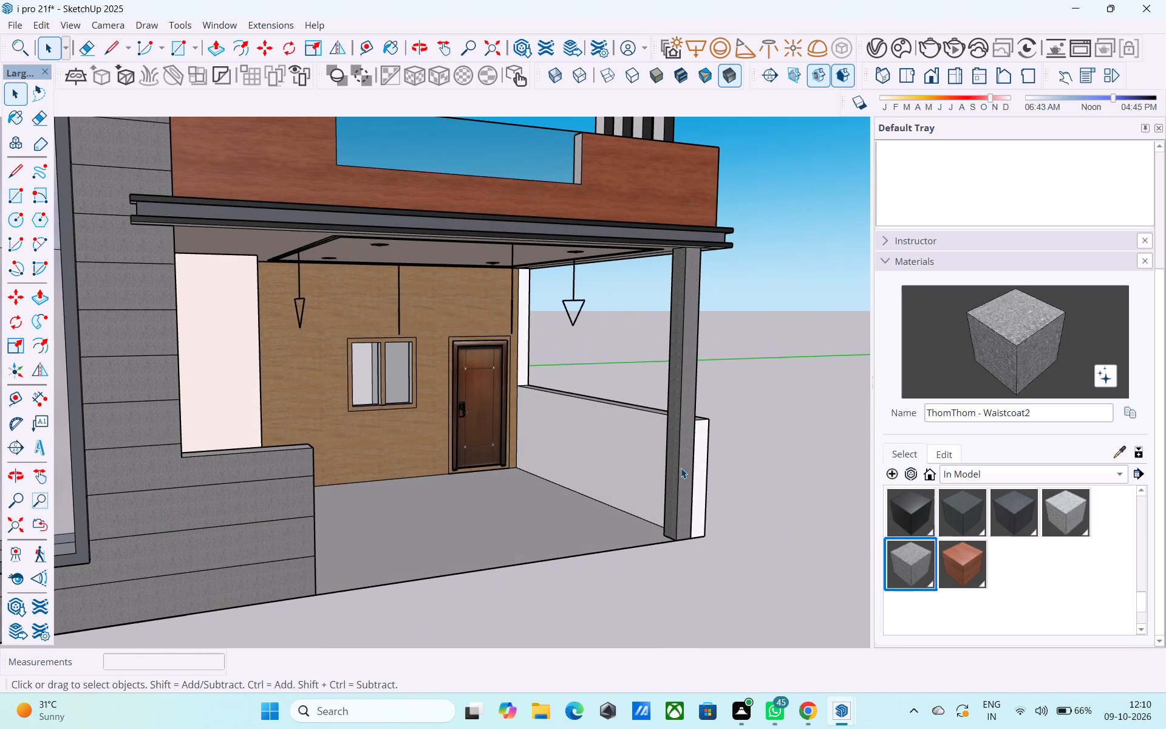
left_click(667, 432)
double_click(669, 437)
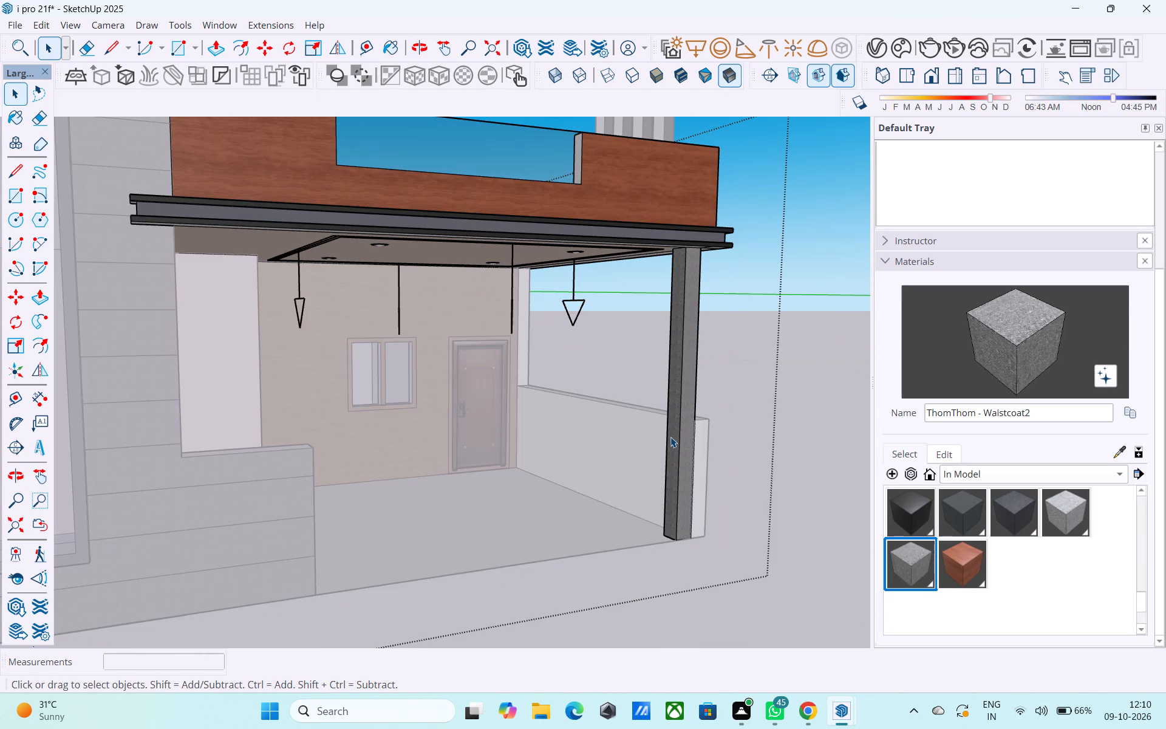
left_click(671, 436)
key("l")
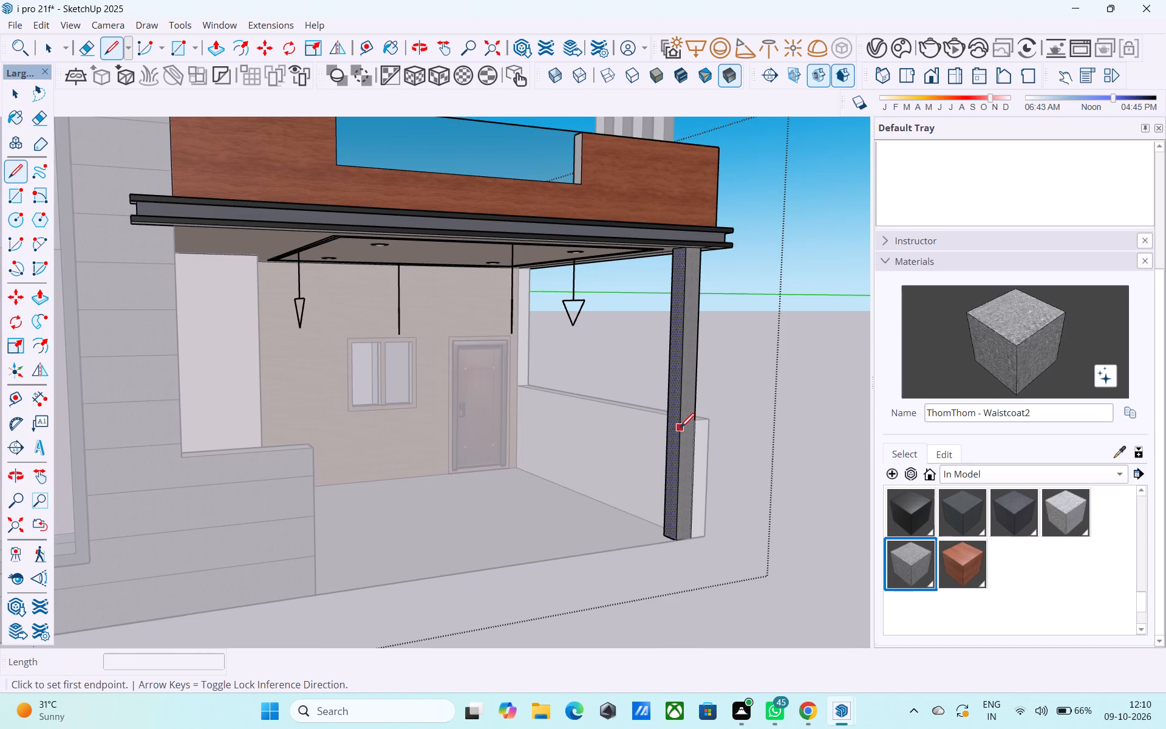
scroll(680, 429, "up", 6)
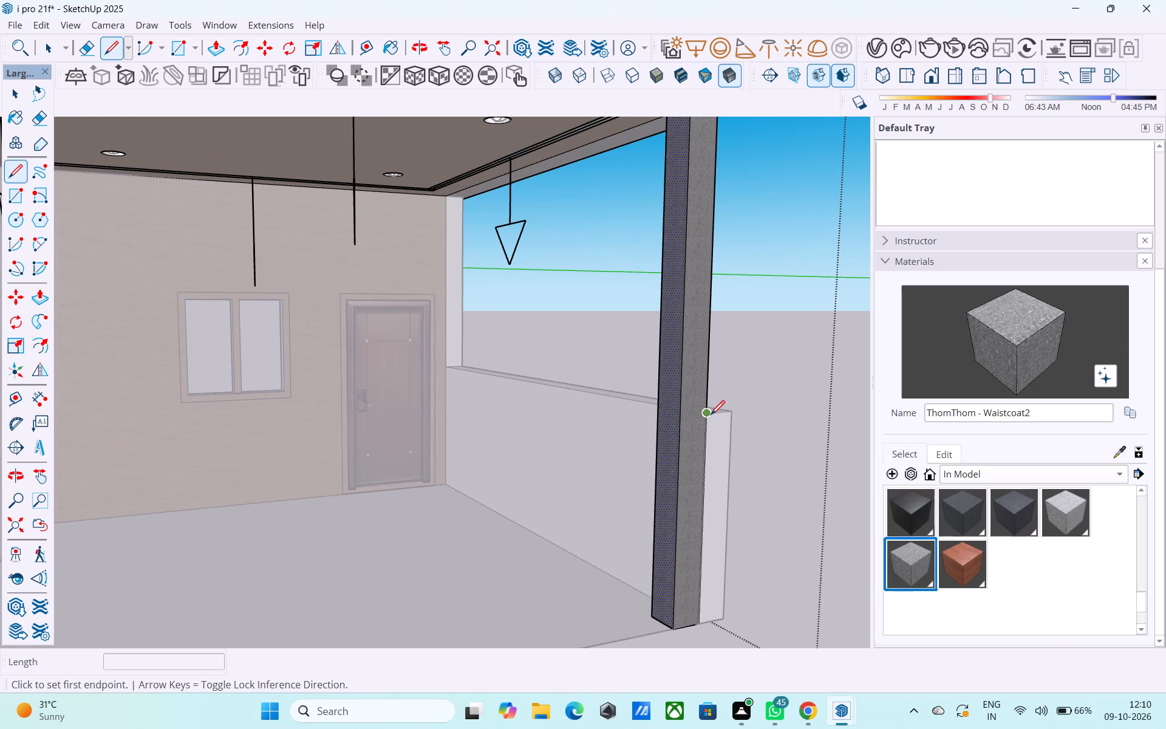
left_click(681, 421)
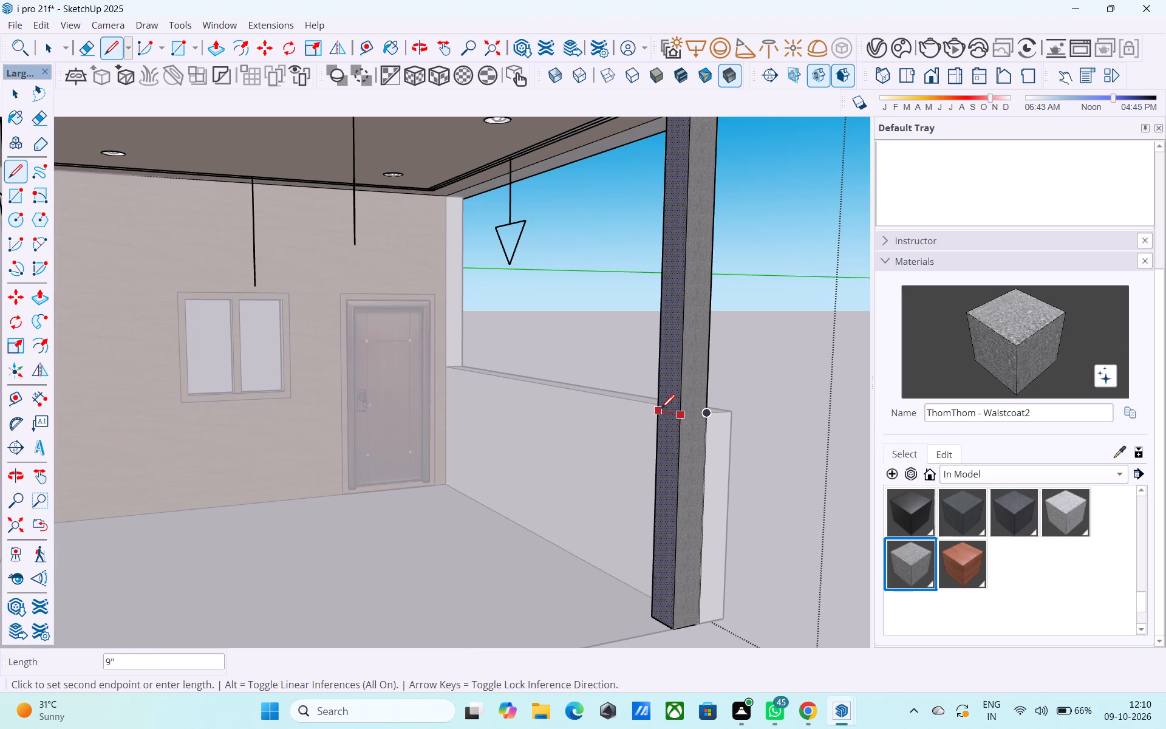
left_click(661, 410)
Push/Pull the lower portion of the column's inner side face outward 6" and leave the group.
key("space")
left_click(664, 440)
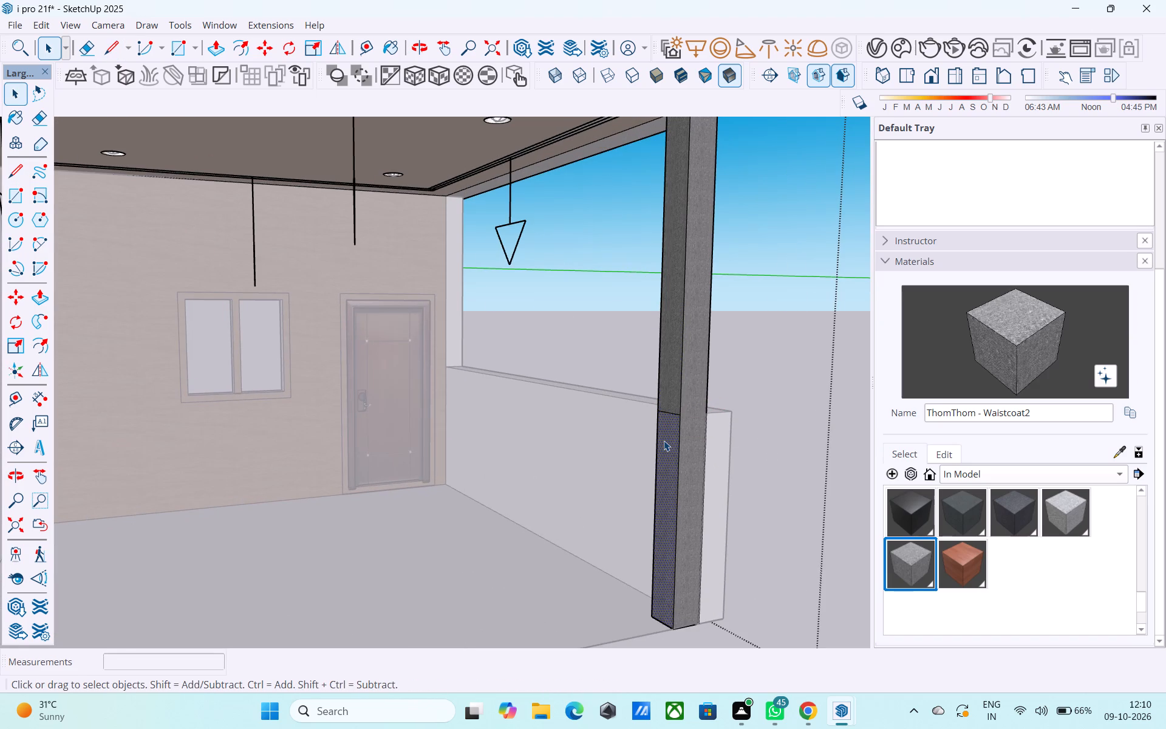
key("p")
left_click(664, 440)
key("6")
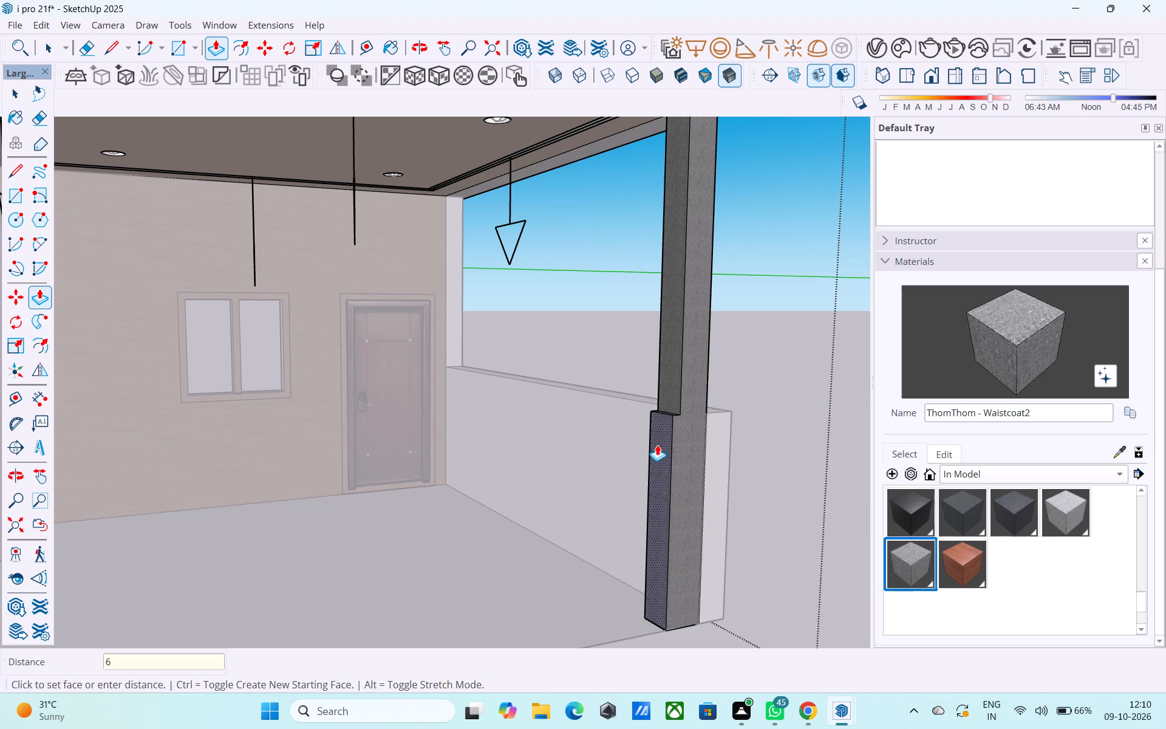
key("shift+quotedbl")
key("Return")
key("space")
scroll(661, 437, "down", 4)
middle_click_drag(662, 454, 561, 473)
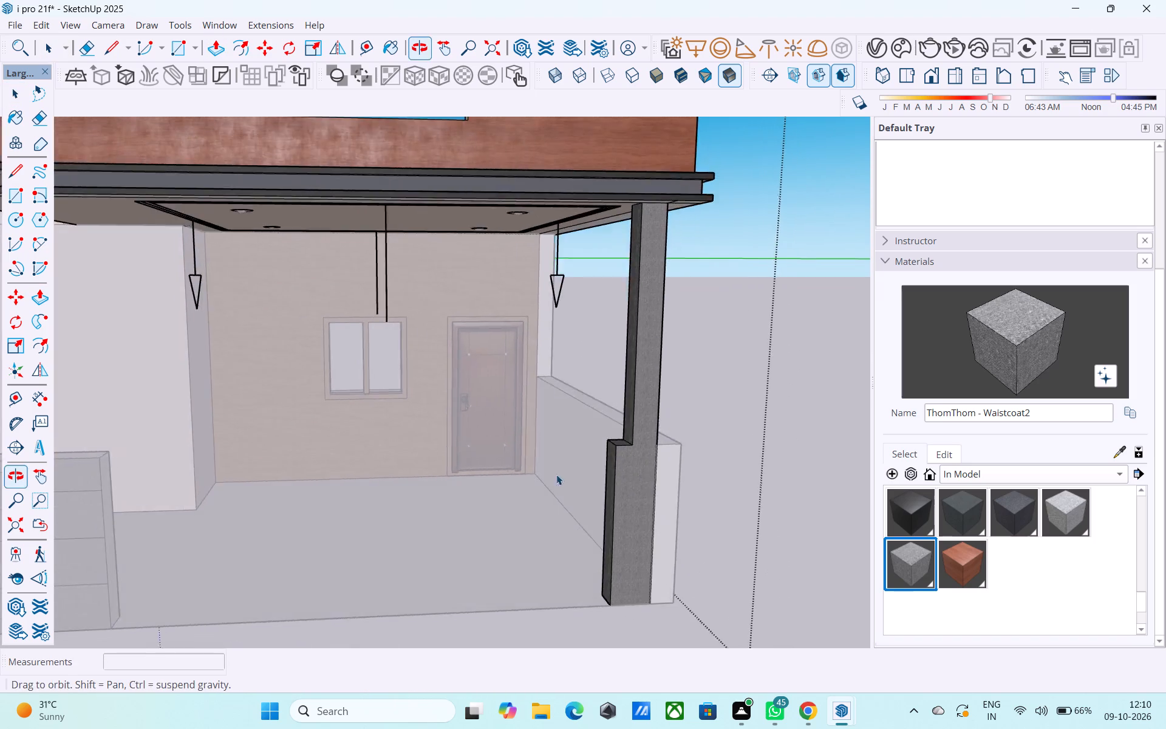
scroll(552, 479, "down", 4)
left_click(762, 471)
Place a vertical guide 5" in from the free end of the low wall across the porch front.
middle_click_drag(466, 499, 411, 484)
middle_click_drag(346, 490, 285, 493)
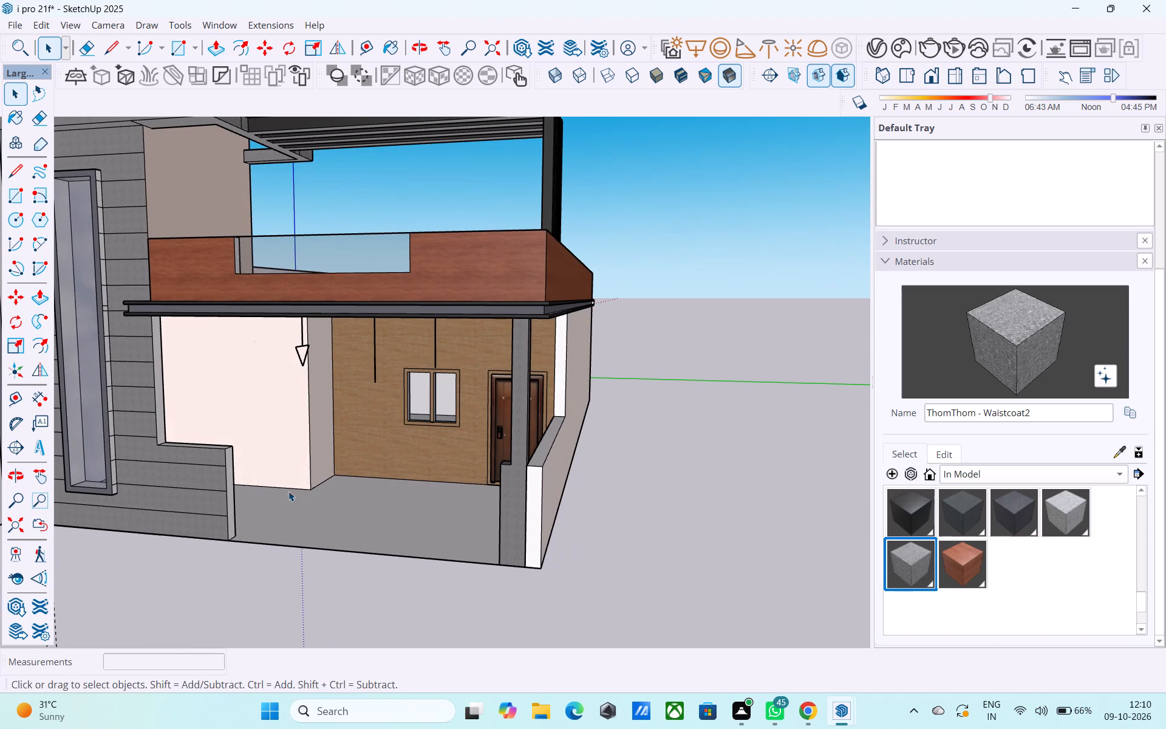
middle_click_drag(288, 490, 339, 491, "shift")
middle_click_drag(418, 566, 502, 527)
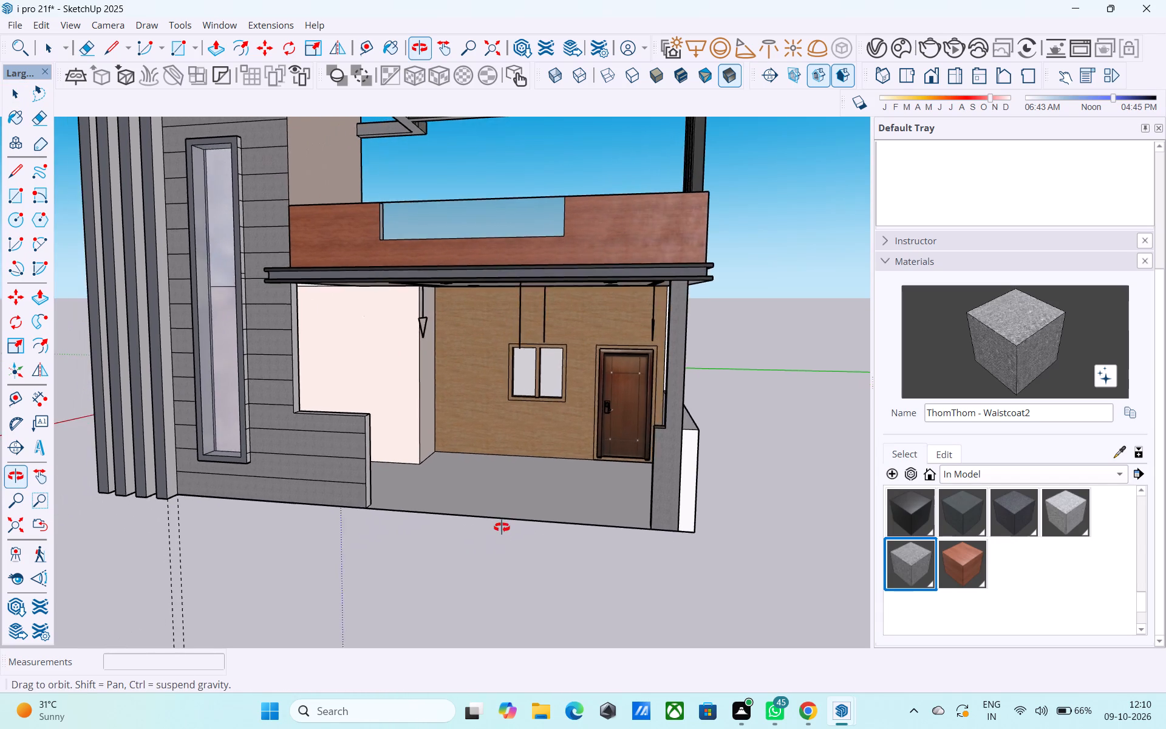
middle_click_drag(502, 527, 380, 515)
scroll(322, 460, "up", 2)
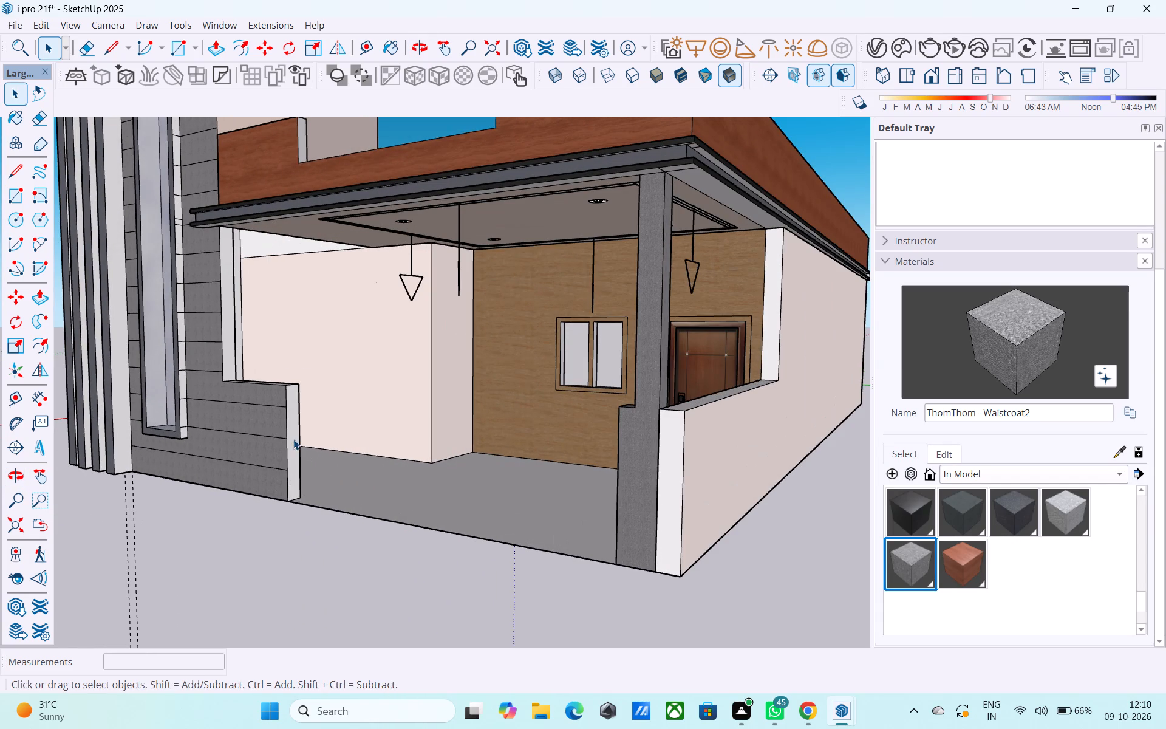
scroll(291, 406, "up", 8)
middle_click_drag(304, 417, 339, 363)
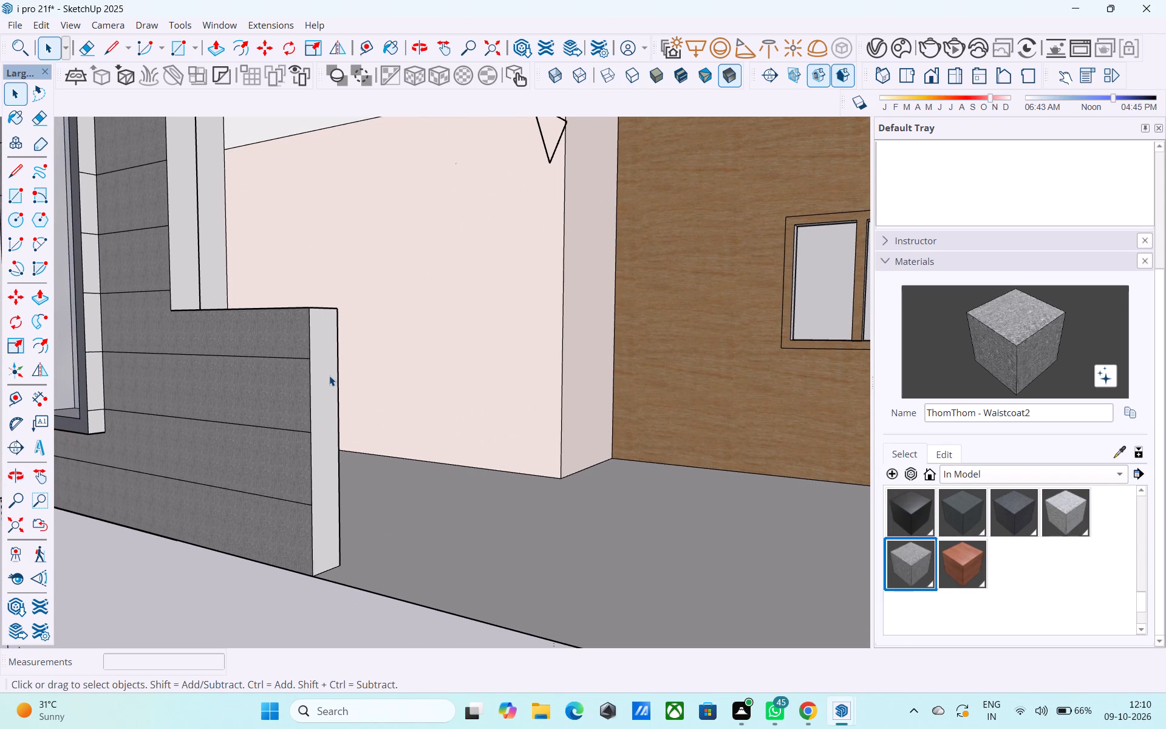
middle_click_drag(329, 375, 364, 417)
middle_click_drag(479, 512, 478, 493, "shift")
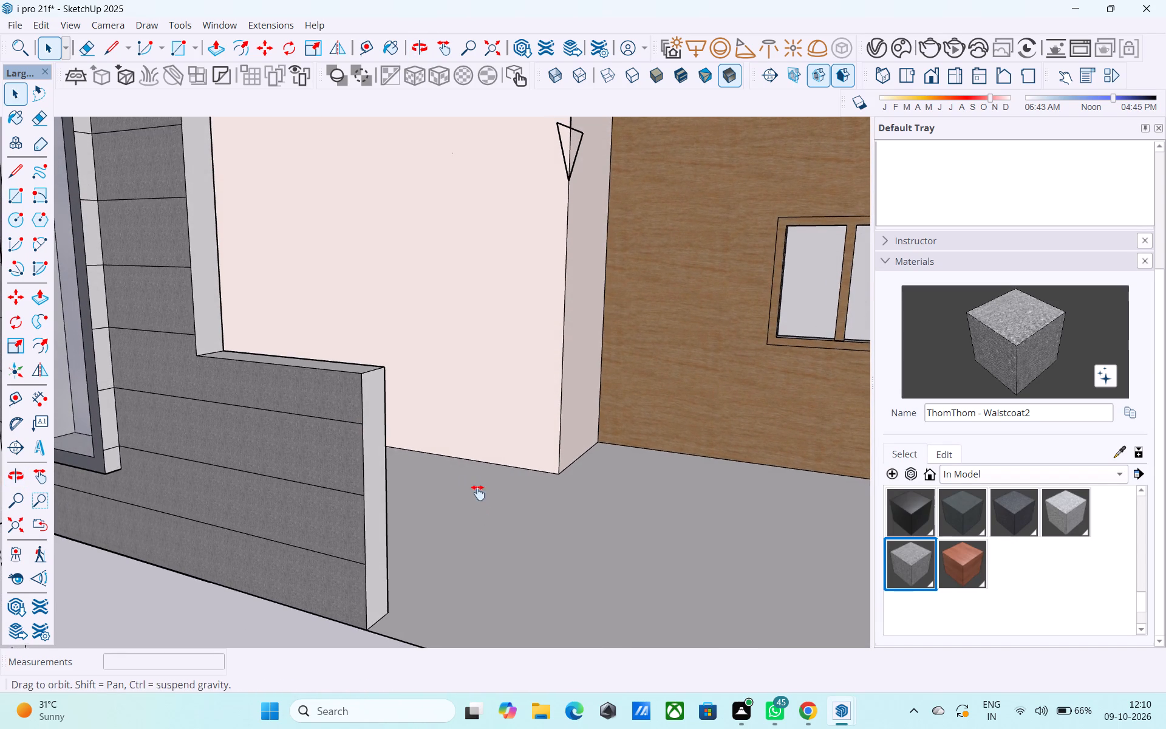
middle_click_drag(478, 493, 472, 459, "shift")
middle_click_drag(380, 428, 544, 438)
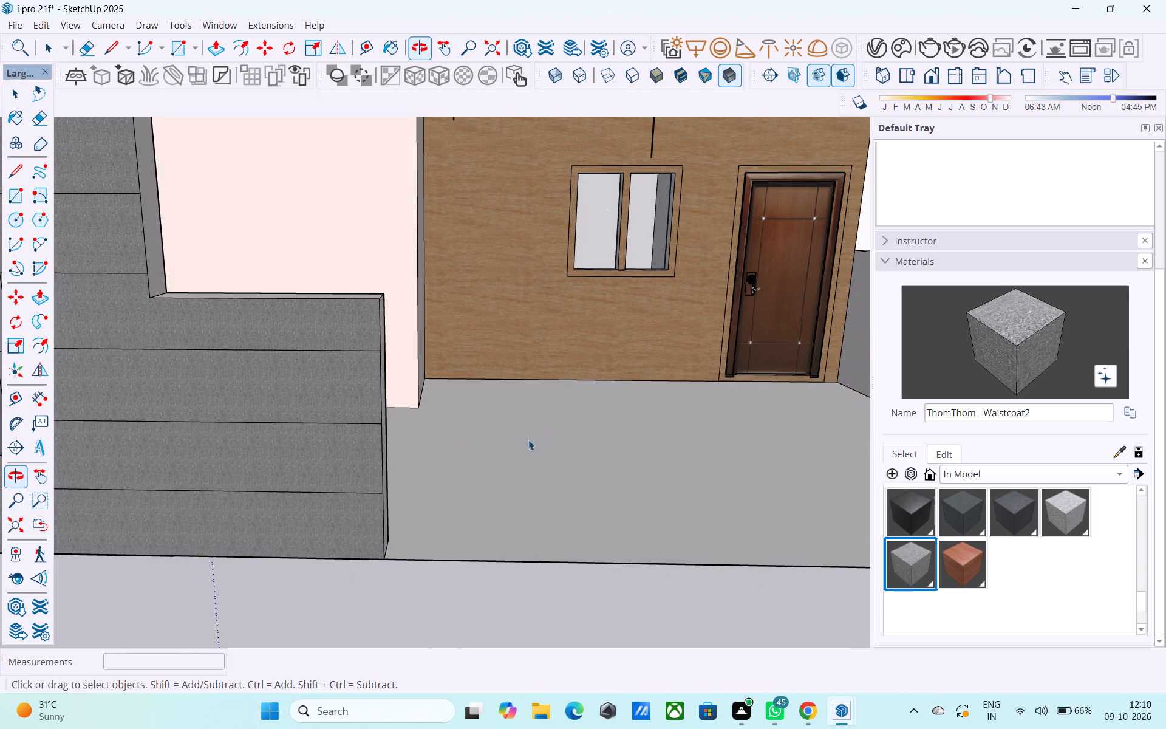
key("l")
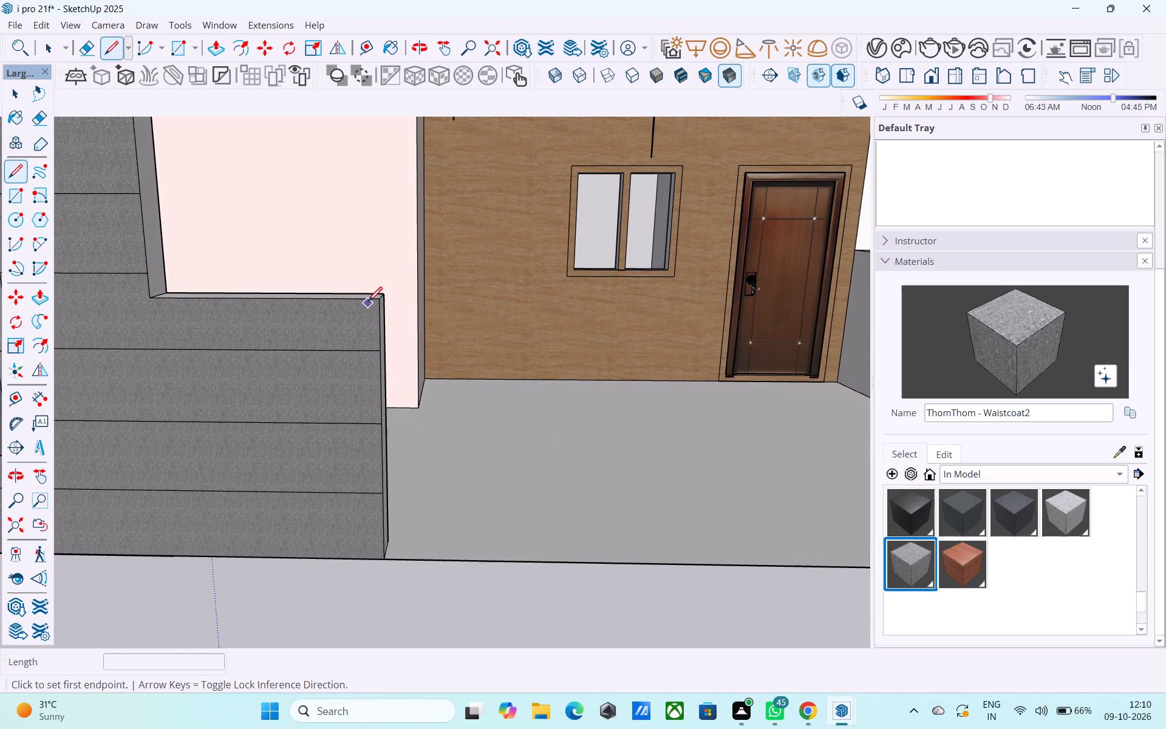
key("t")
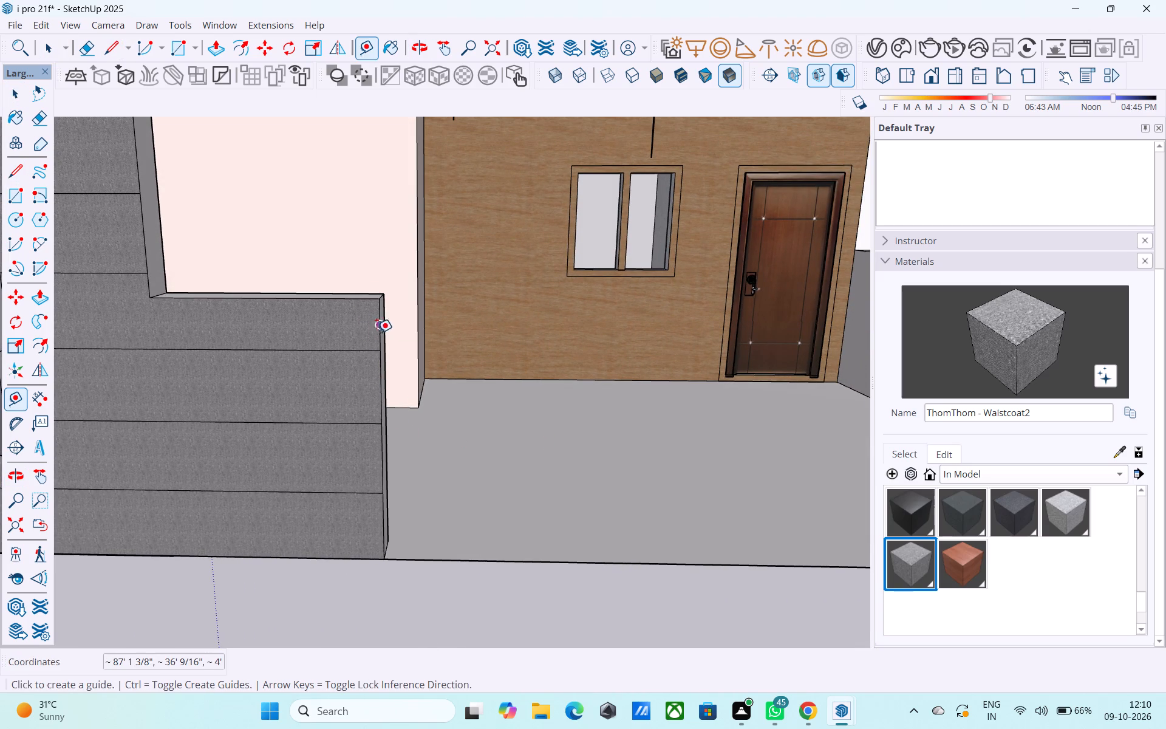
left_click(380, 333)
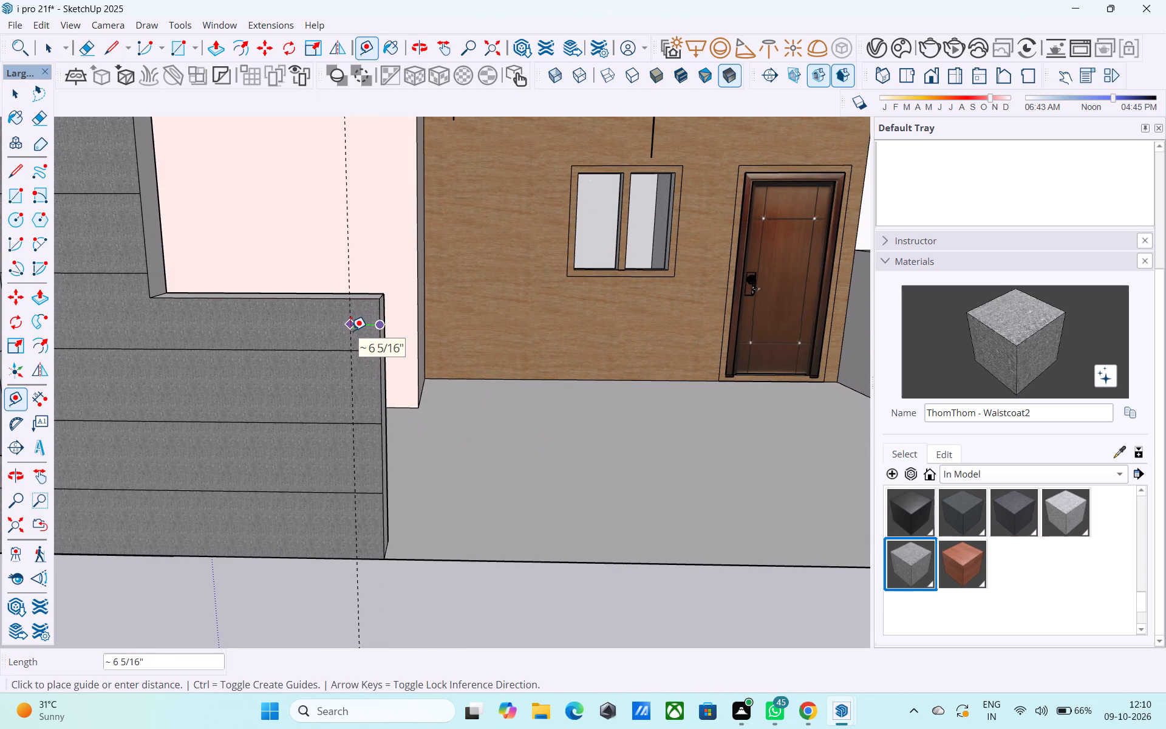
type("3\"")
key("Return")
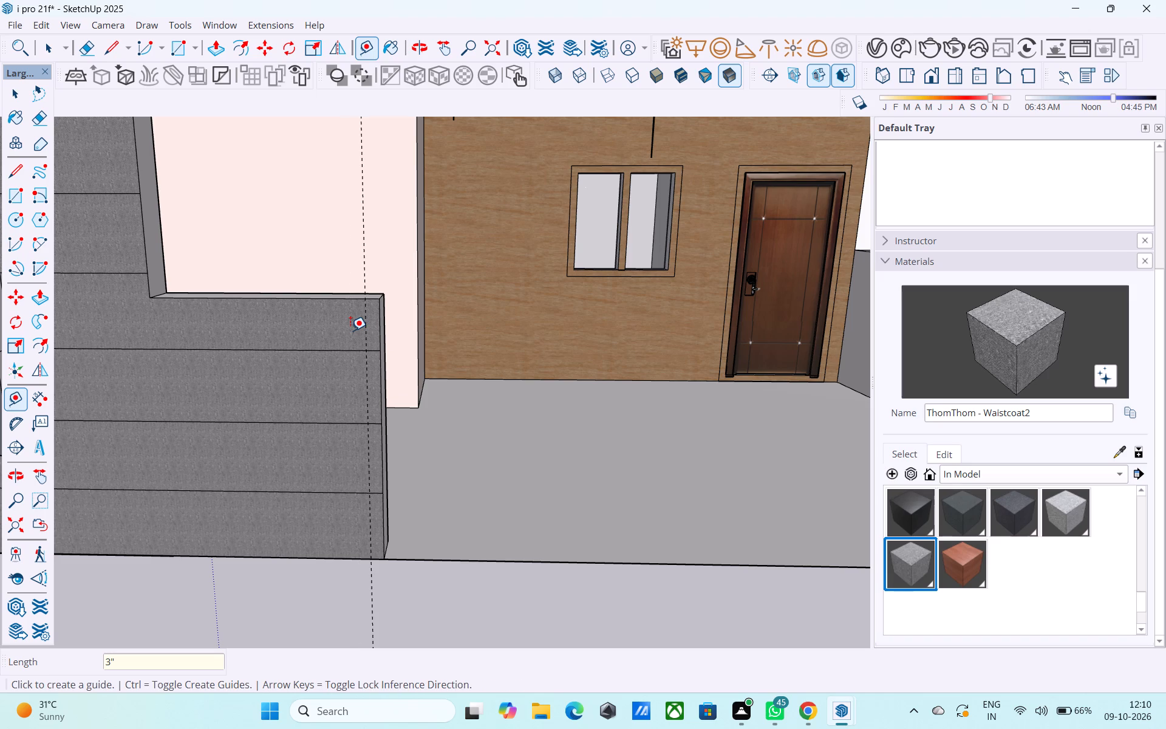
type("5\"")
key("Return")
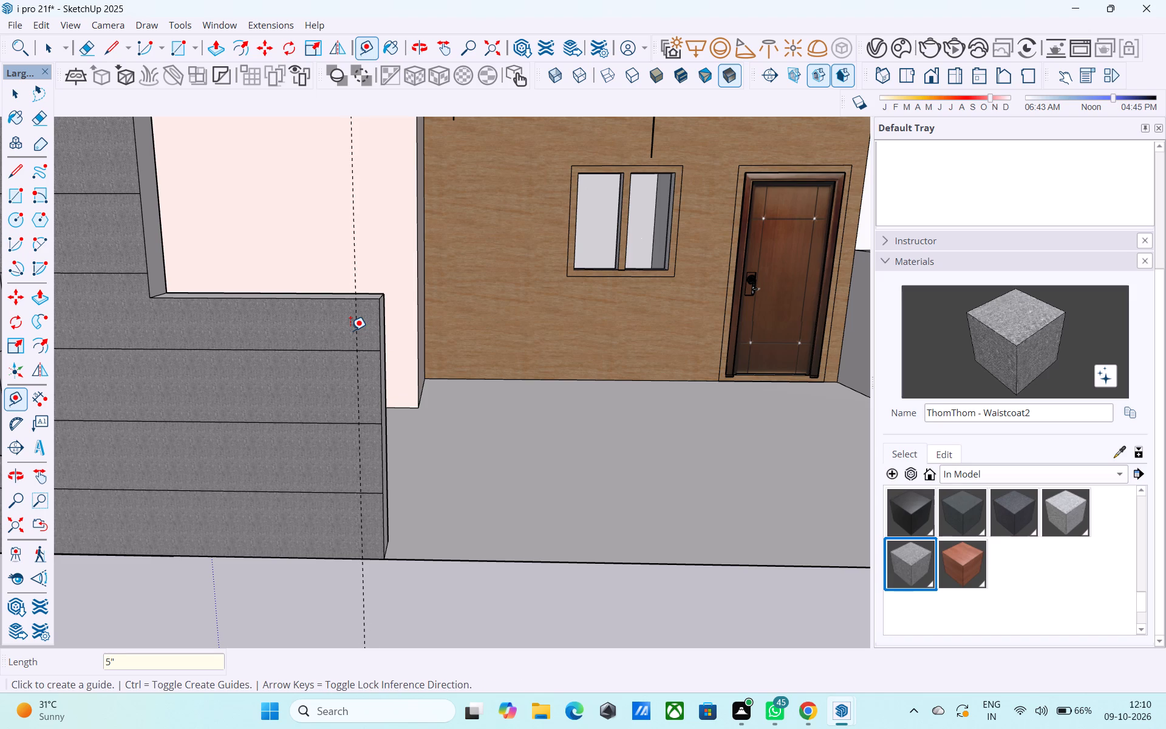
Draw a 5" by 5' rectangle on the front of the low porch-front wall, between the guide and the wall's free end.
key("r")
left_click(356, 299)
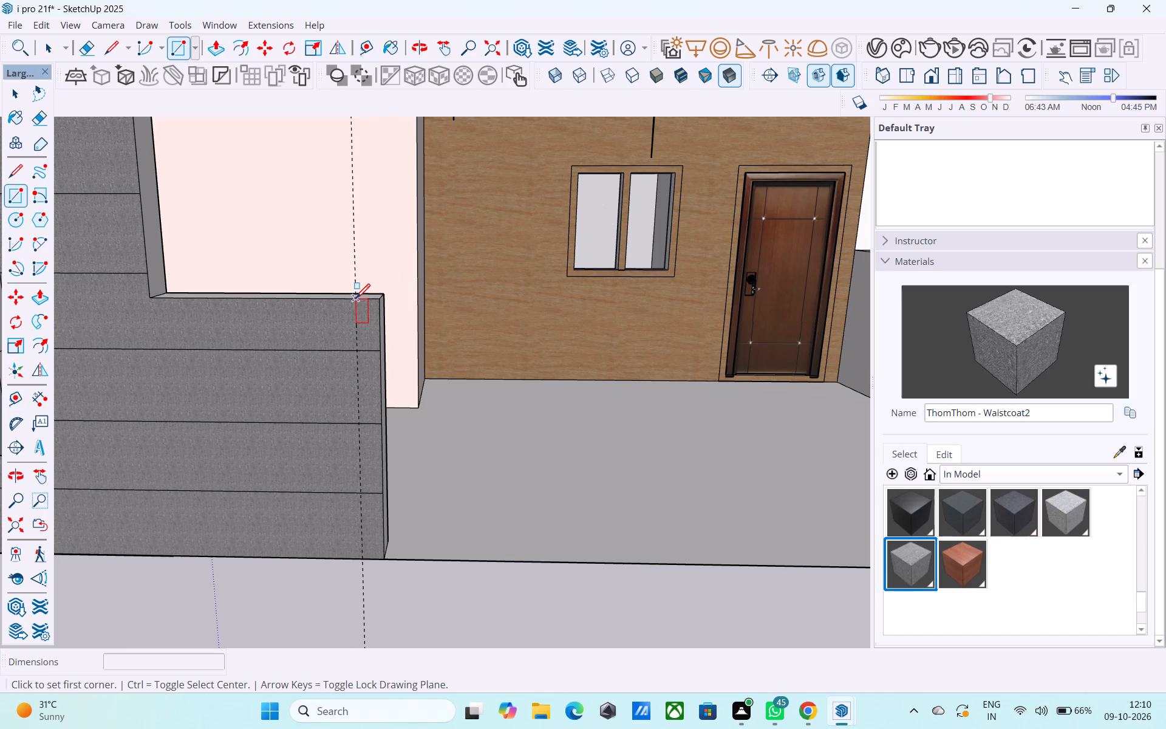
left_click(383, 563)
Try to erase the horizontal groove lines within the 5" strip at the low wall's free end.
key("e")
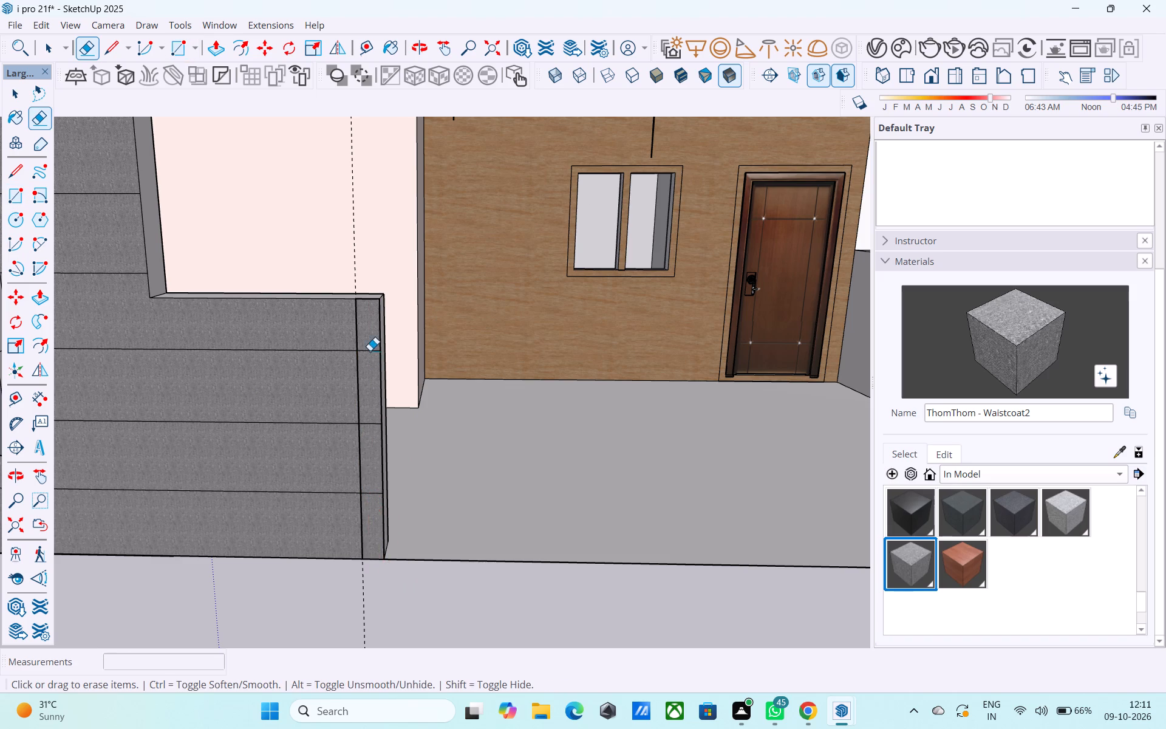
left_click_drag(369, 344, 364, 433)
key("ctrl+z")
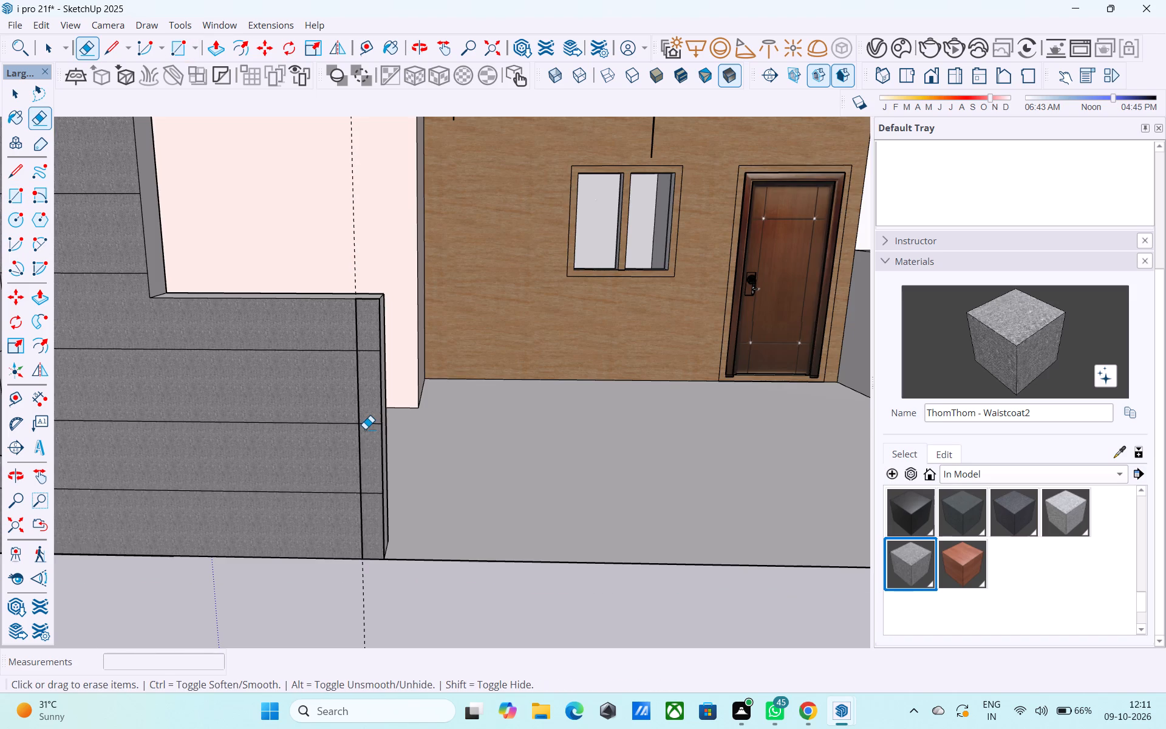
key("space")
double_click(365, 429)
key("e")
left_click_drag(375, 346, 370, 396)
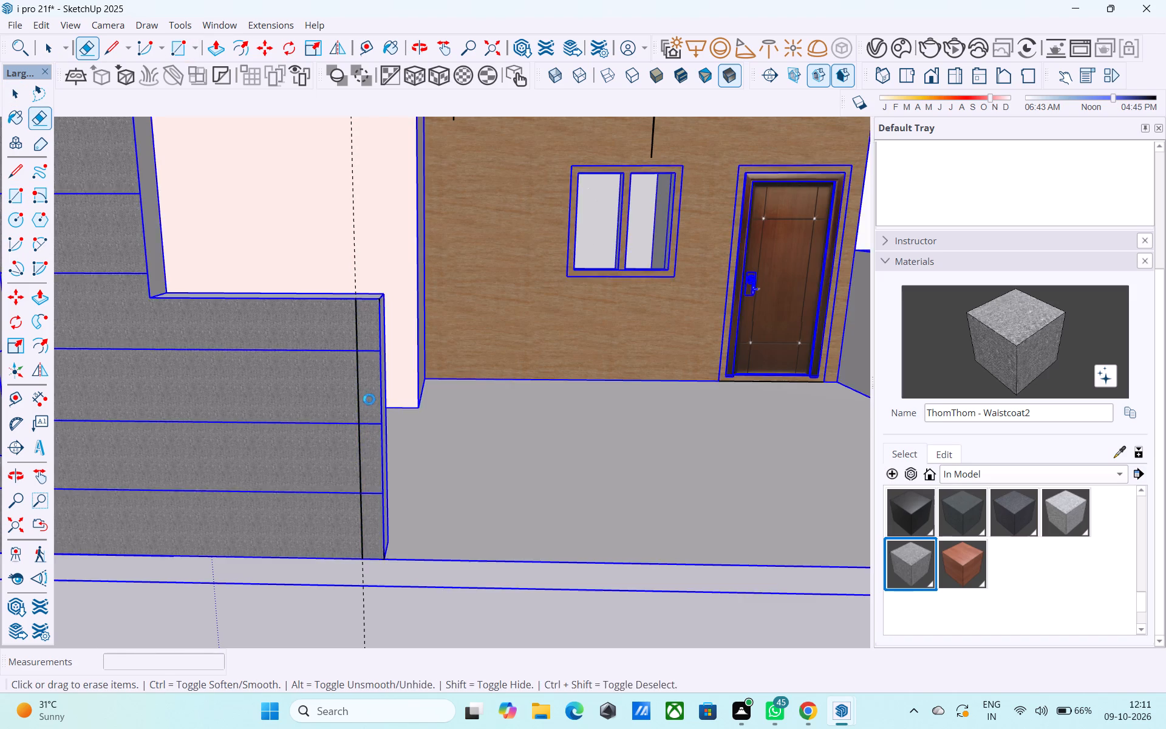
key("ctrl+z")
Open the low porch-front wall for editing and draw a 5' by 5" rectangle over its free-end strip.
key("space")
double_click(336, 406)
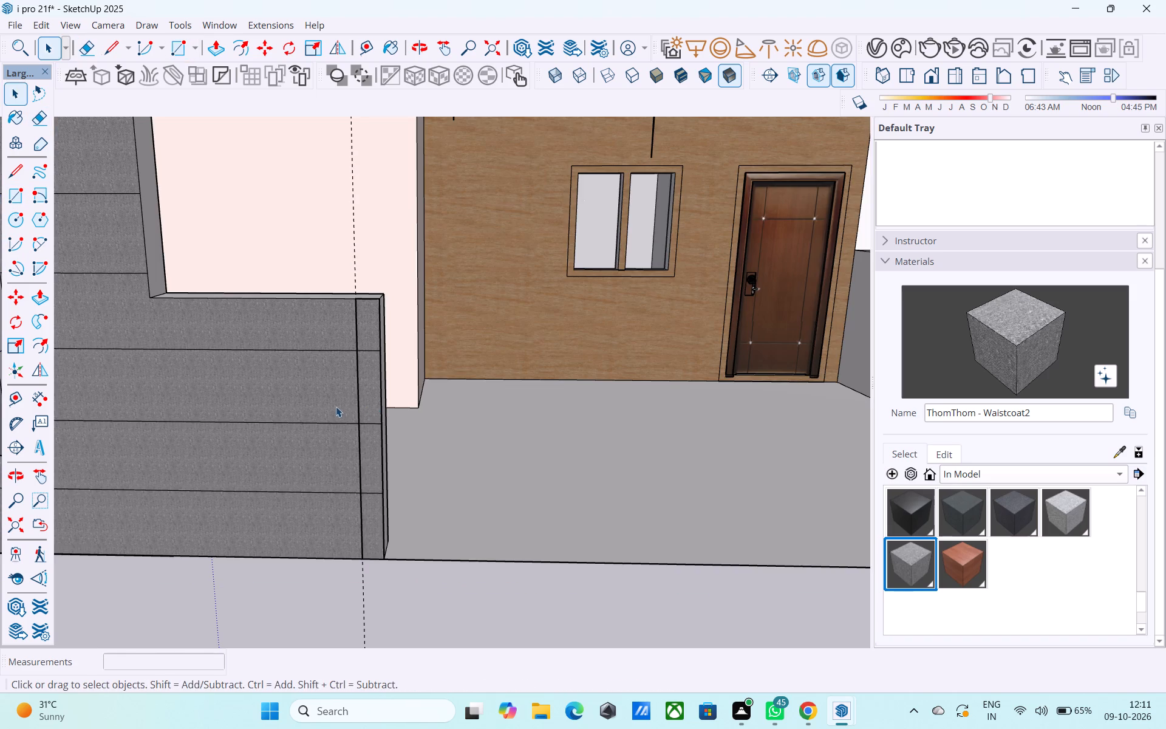
key("r")
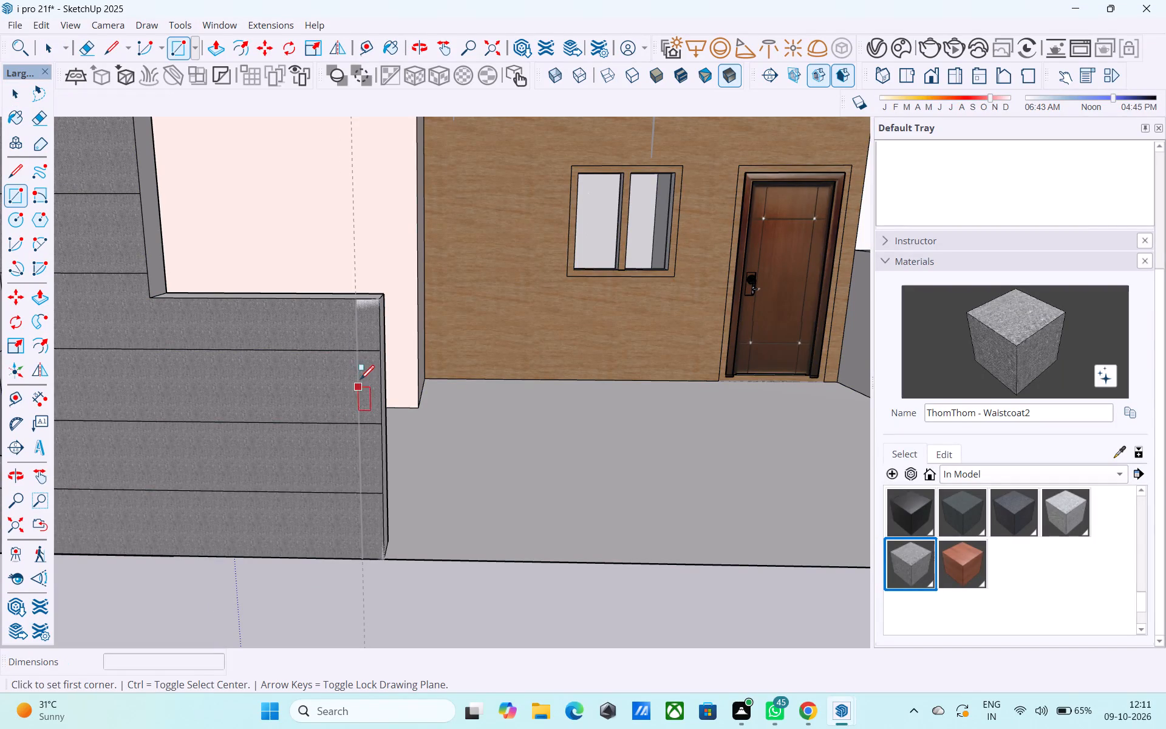
left_click(356, 301)
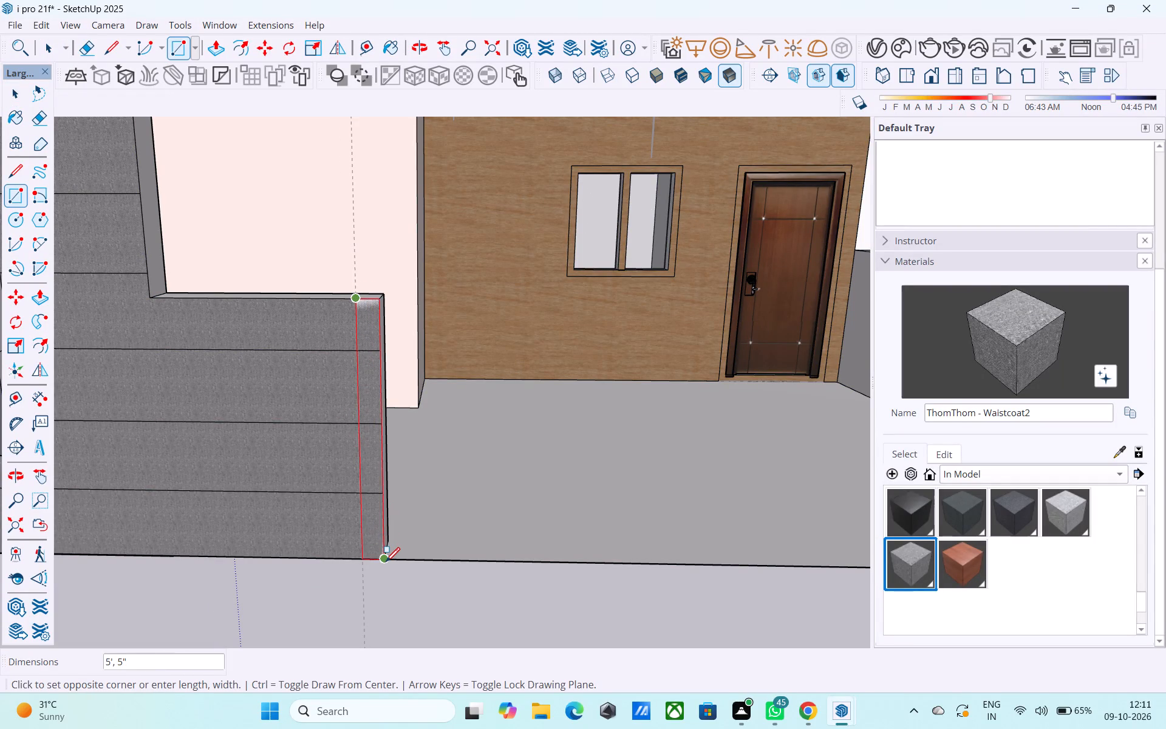
left_click(386, 563)
key("space")
Erase the horizontal groove lines inside the 5" strip at the low wall's free end.
key("e")
left_click_drag(372, 354, 369, 385)
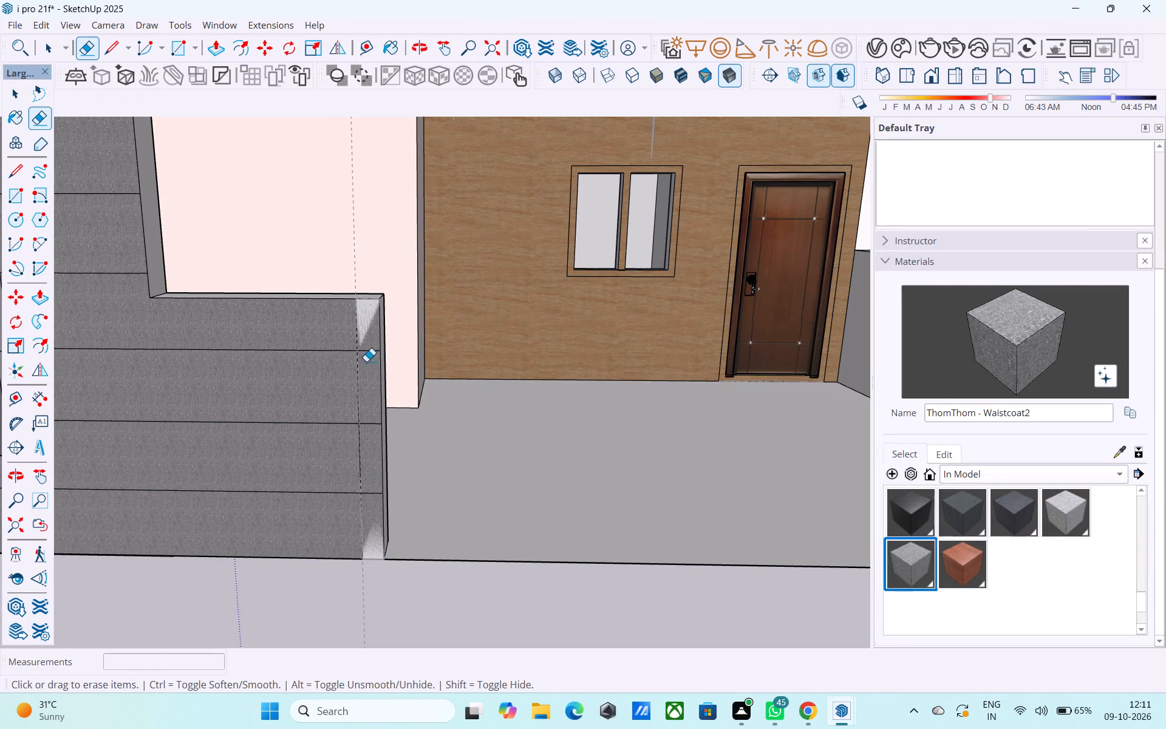
left_click_drag(367, 345, 374, 395)
left_click_drag(370, 420, 370, 434)
left_click_drag(371, 495, 373, 500)
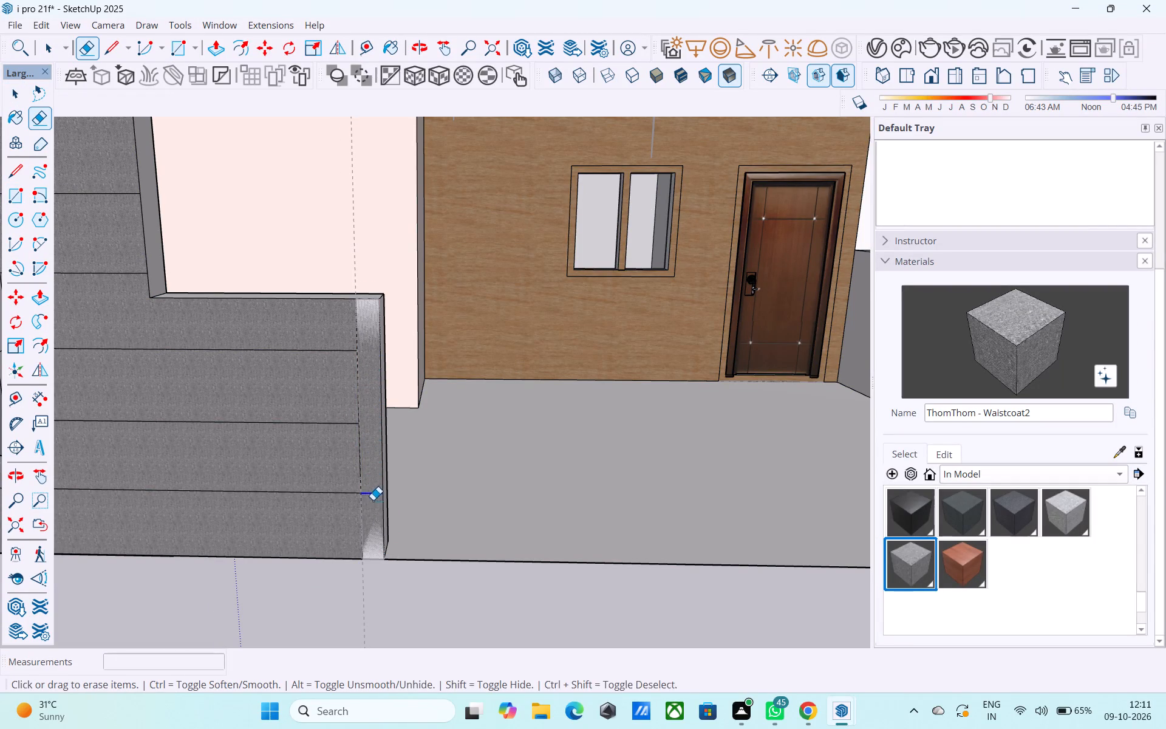
left_click_drag(373, 500, 373, 501)
key("space")
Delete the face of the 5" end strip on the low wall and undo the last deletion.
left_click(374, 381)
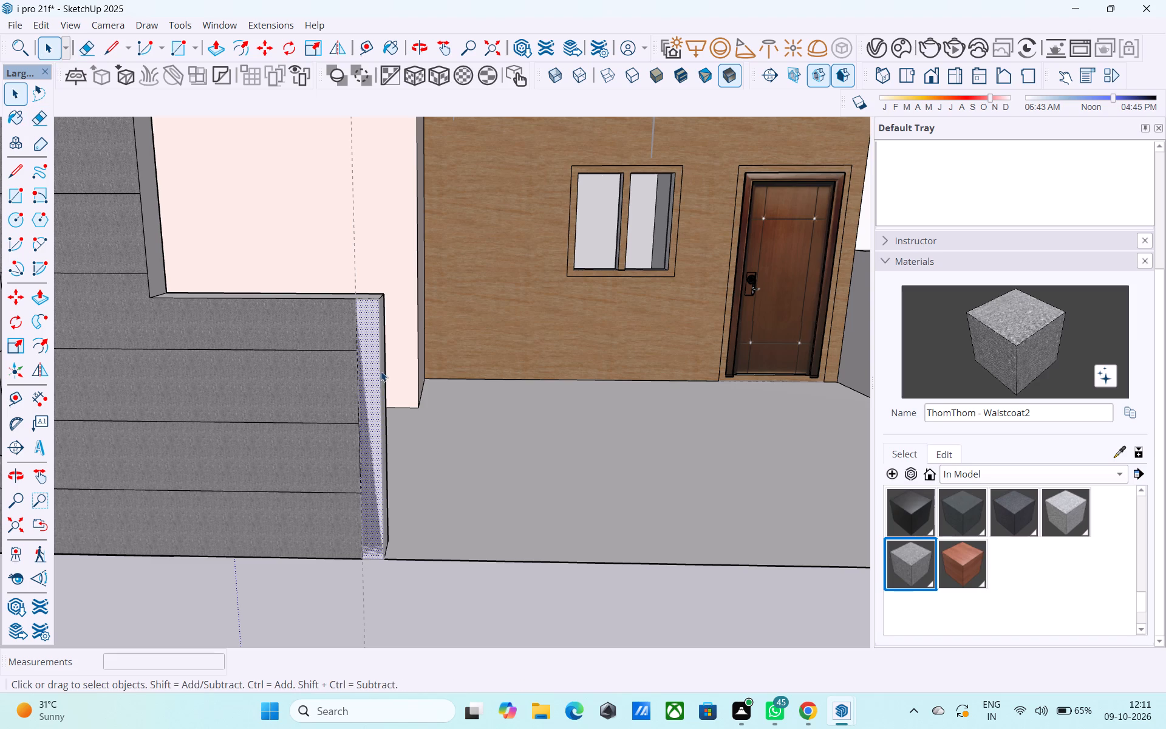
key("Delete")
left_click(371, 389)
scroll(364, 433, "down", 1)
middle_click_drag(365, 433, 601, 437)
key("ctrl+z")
Delete the overlapping face on the 5" strip at the low wall's free end.
middle_click_drag(578, 450, 451, 448)
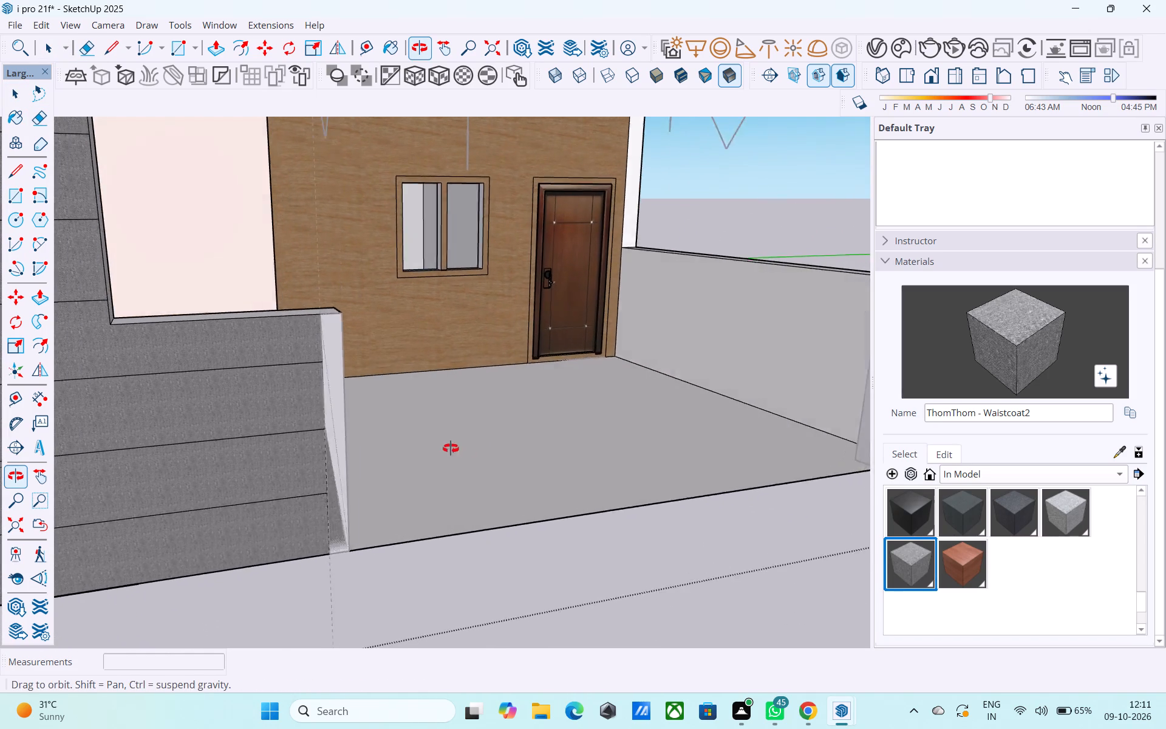
middle_click_drag(451, 448, 426, 448)
left_click(310, 400)
key("Delete")
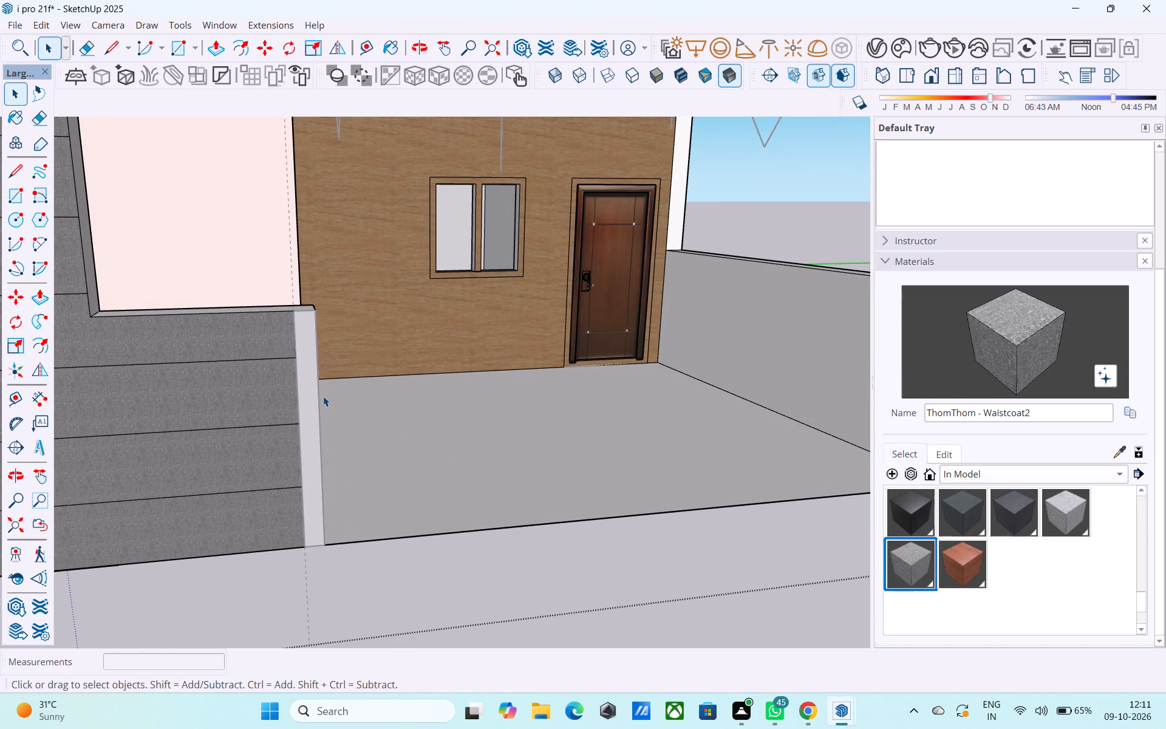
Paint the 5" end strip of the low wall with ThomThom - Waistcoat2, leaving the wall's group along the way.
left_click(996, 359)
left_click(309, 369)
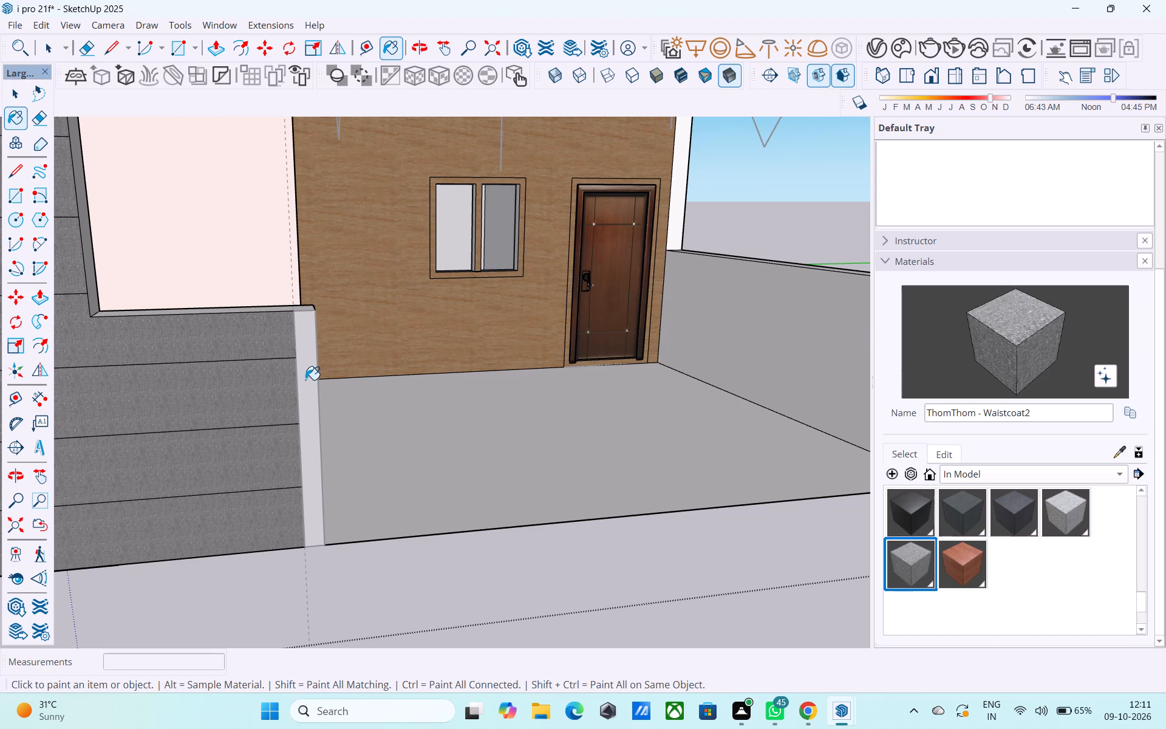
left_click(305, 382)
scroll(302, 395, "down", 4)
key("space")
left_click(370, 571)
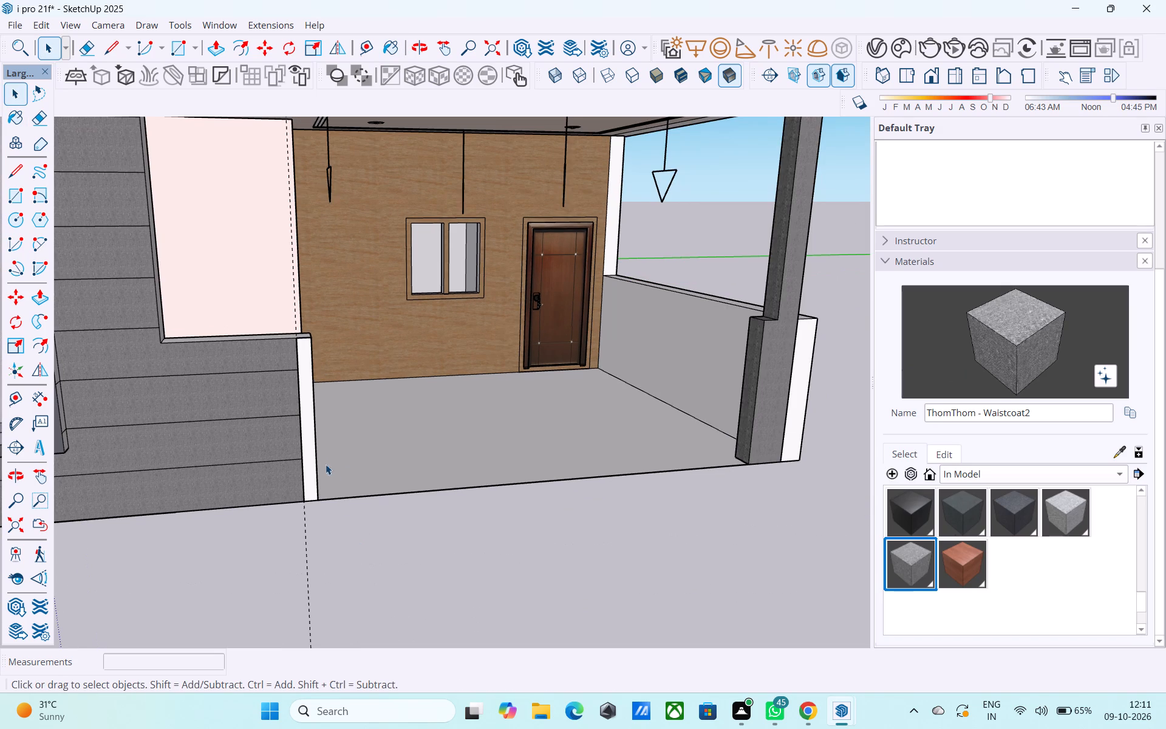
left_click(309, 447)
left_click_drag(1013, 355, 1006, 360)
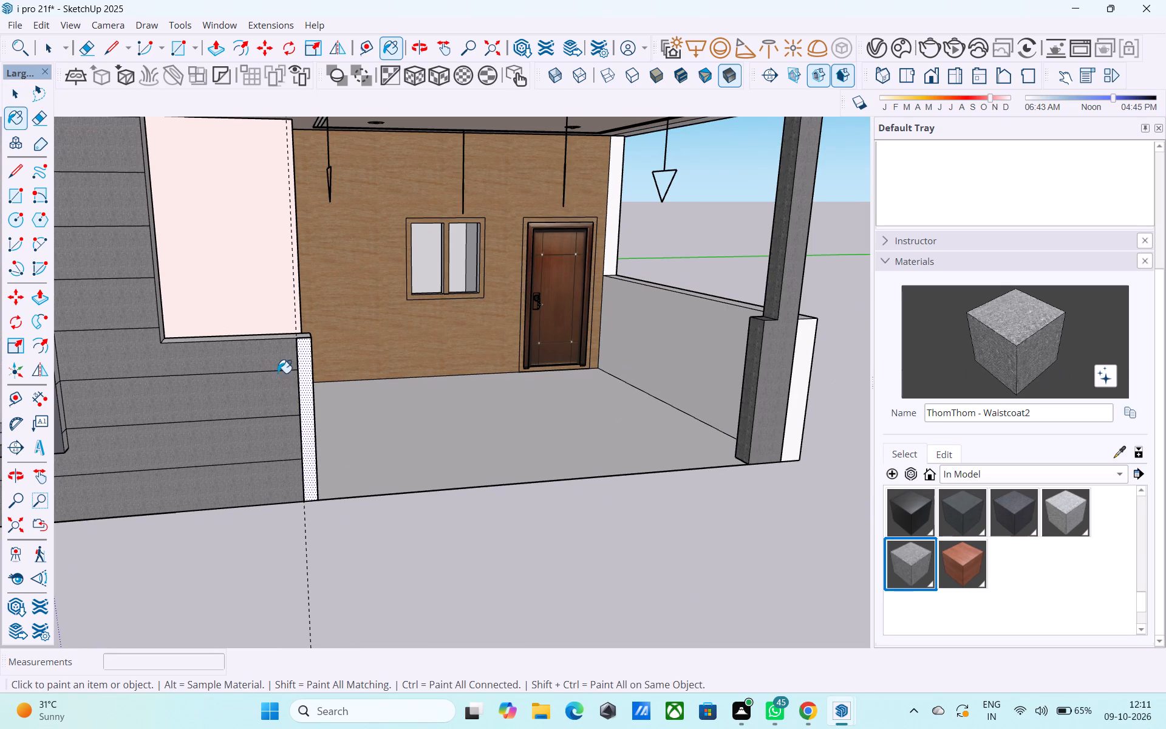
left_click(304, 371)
Paint the 5" end strip of the low porch-front wall with the dark ThomThom - Trousers1 material.
left_click(963, 523)
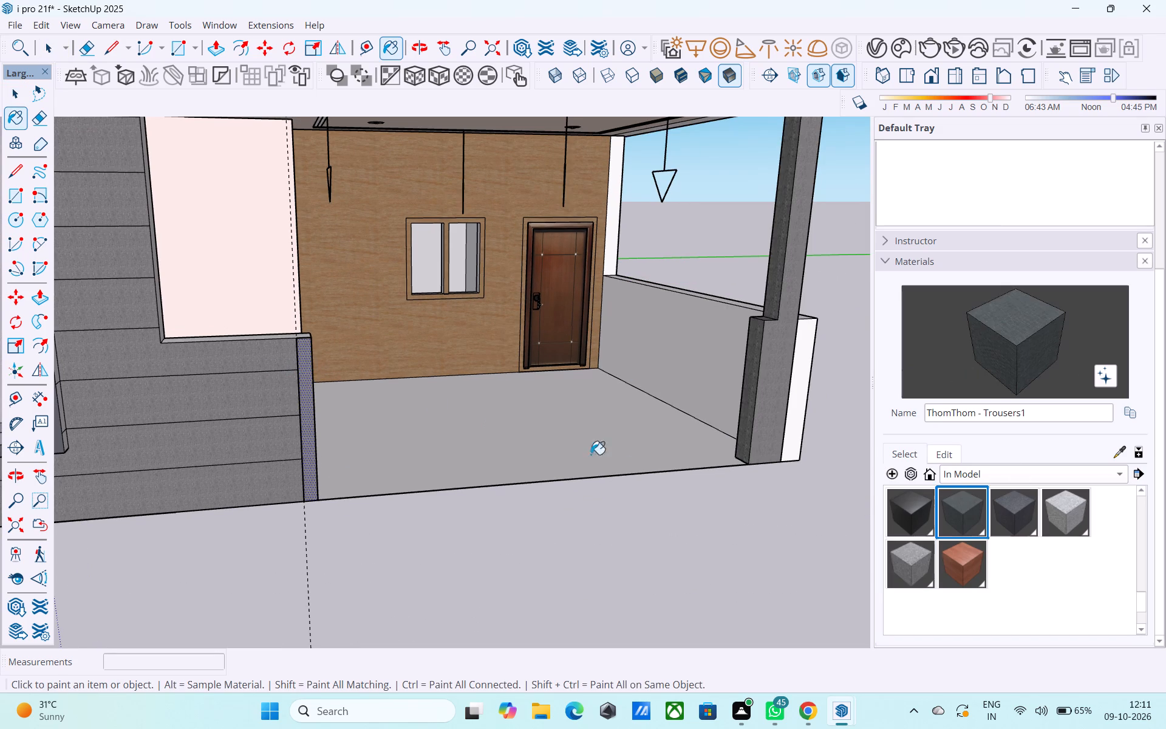
left_click(307, 401)
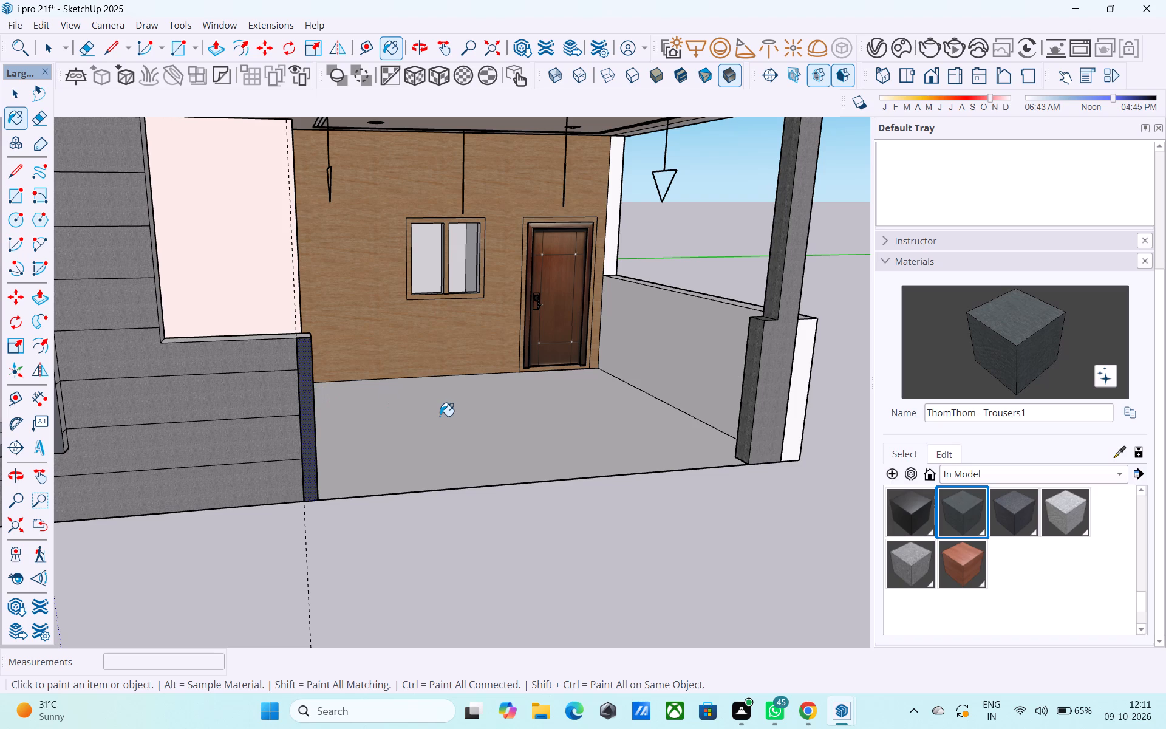
key("space")
middle_click_drag(407, 399, 236, 395)
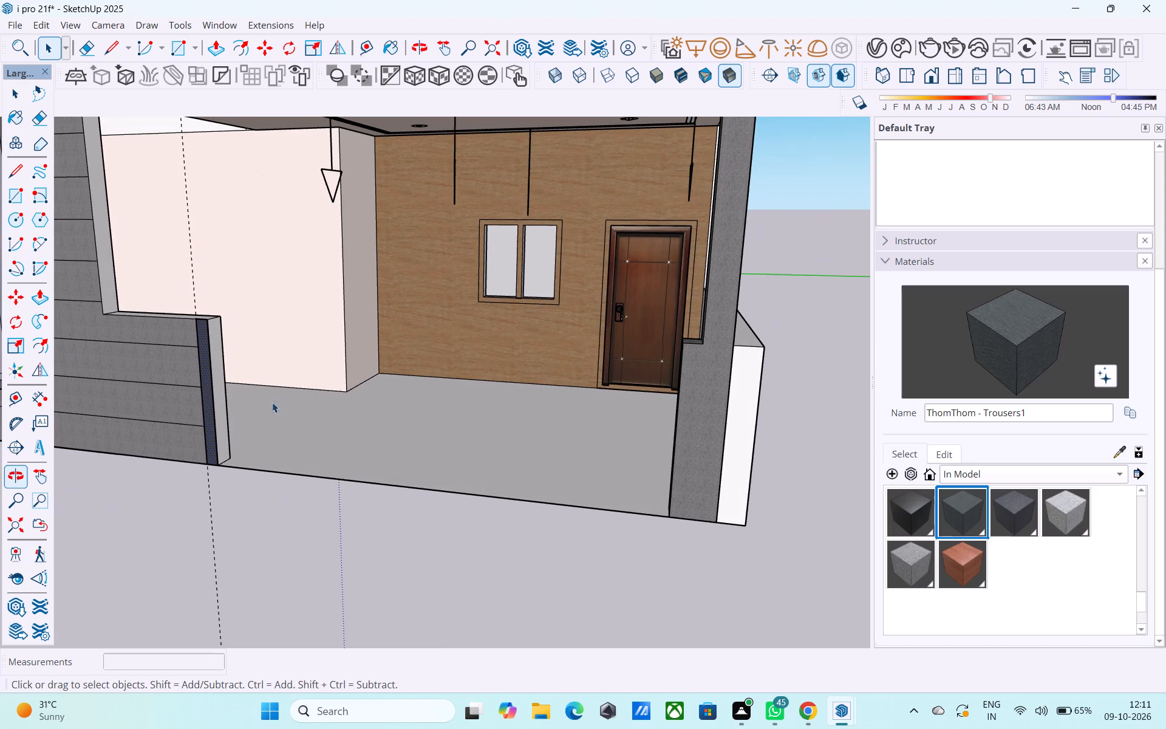
middle_click_drag(294, 393, 387, 408, "shift")
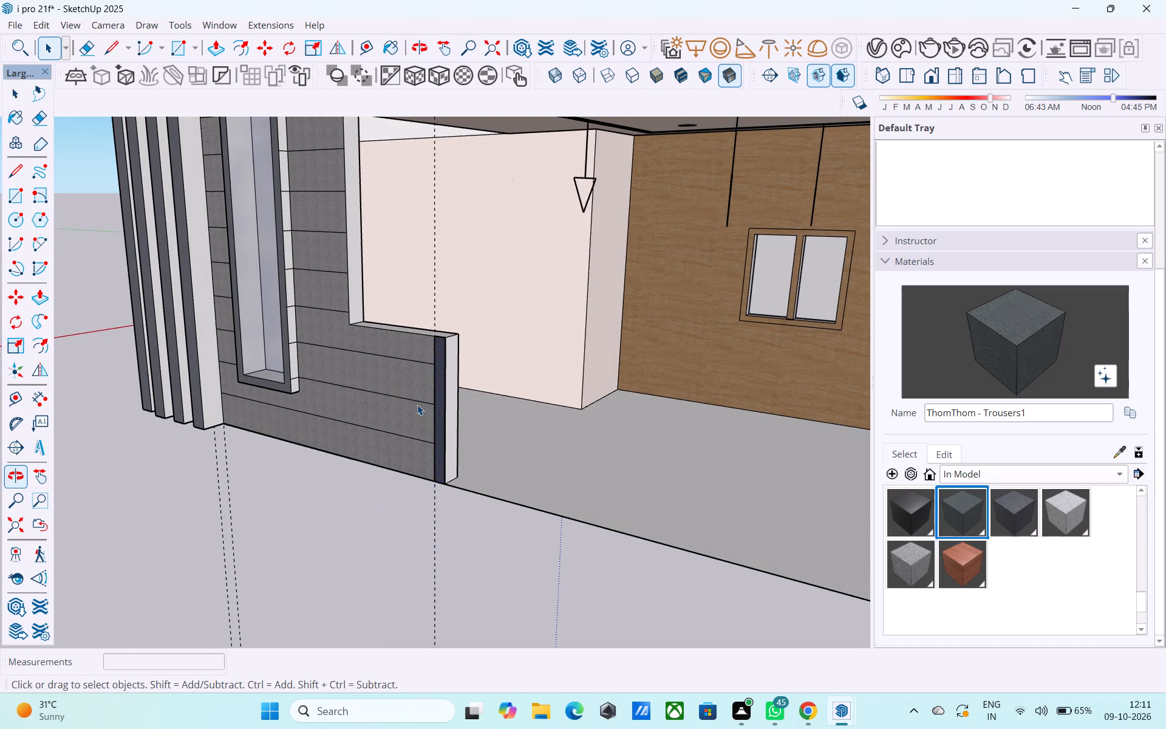
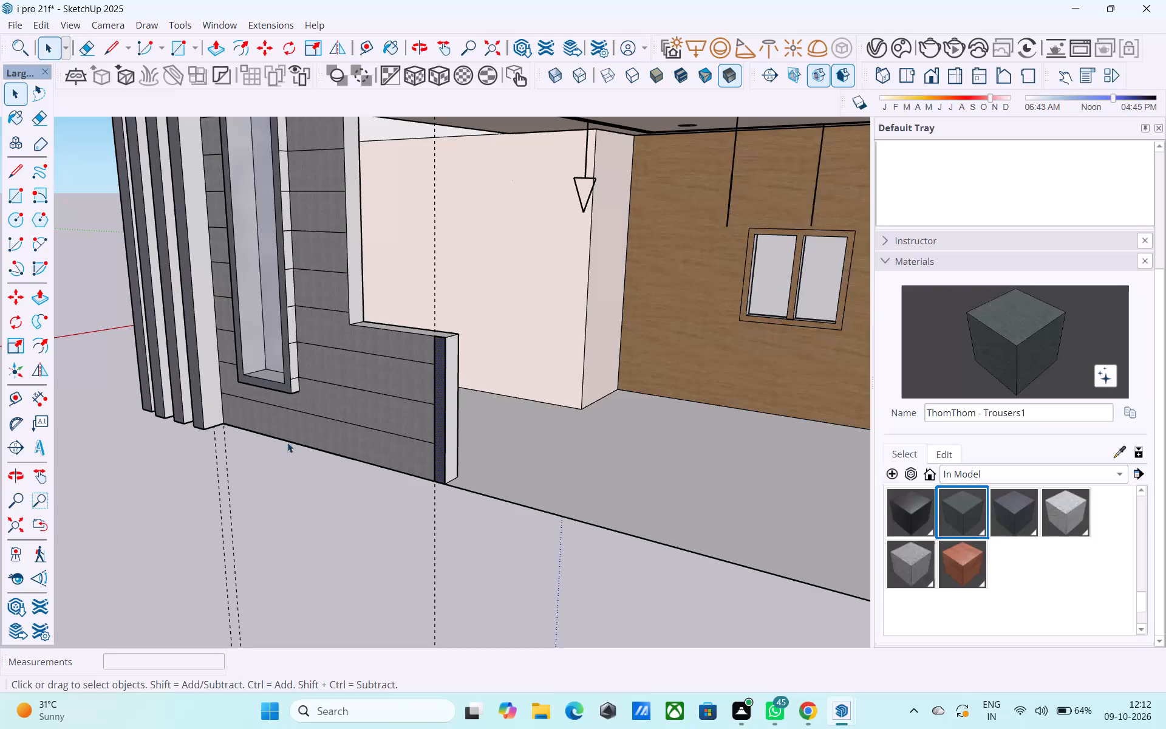
Copy the dark end strip of the low wall 1.5' along the front edge into the porch opening.
middle_click_drag(387, 455, 627, 439)
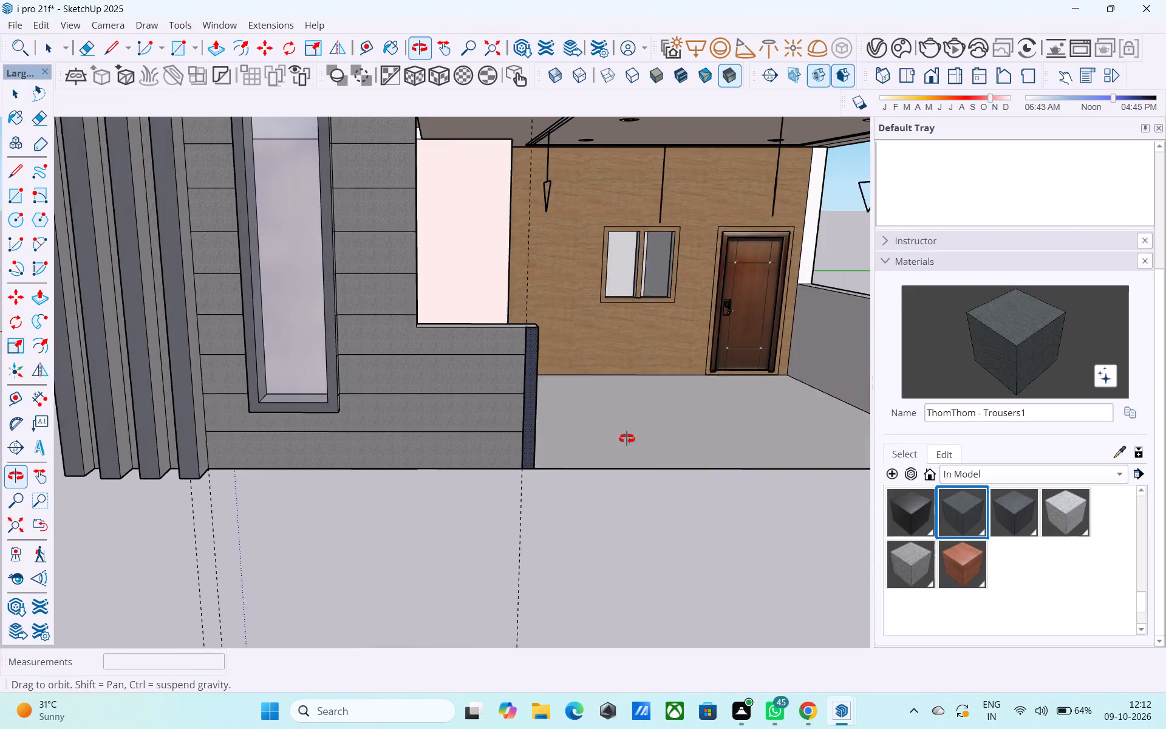
middle_click_drag(627, 439, 630, 437)
middle_click_drag(601, 450, 545, 397)
scroll(477, 389, "up", 4)
left_click(517, 385)
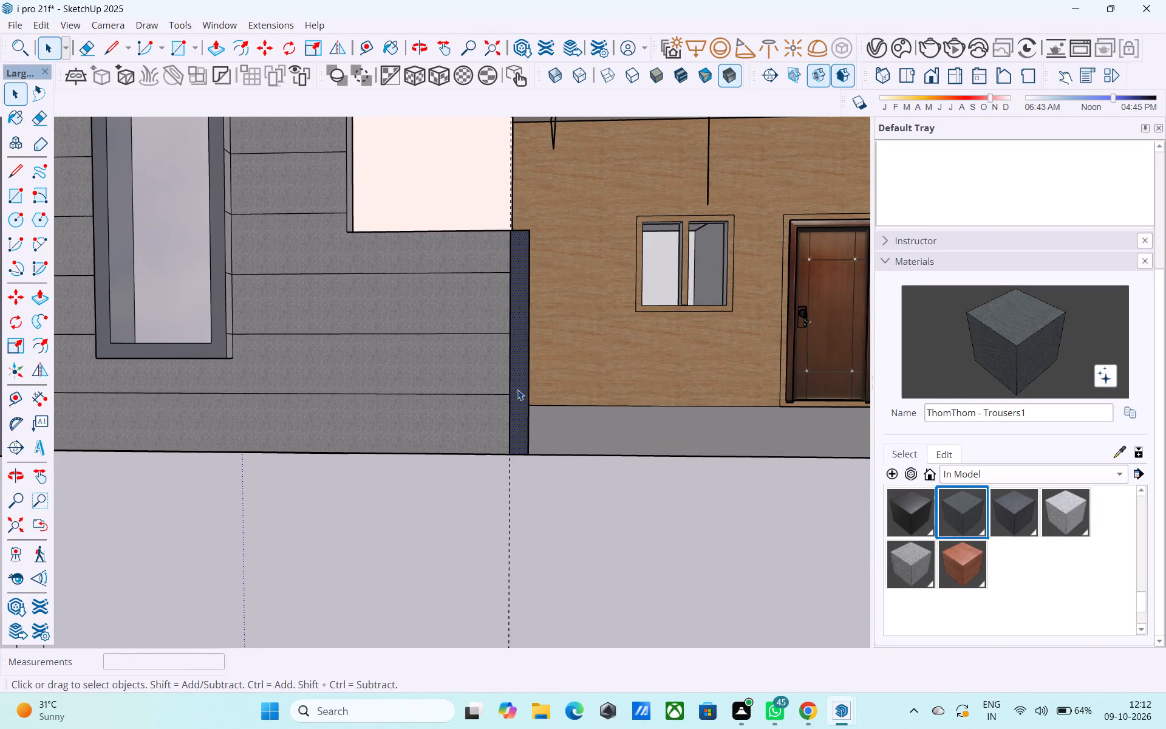
key("m")
left_click(508, 451)
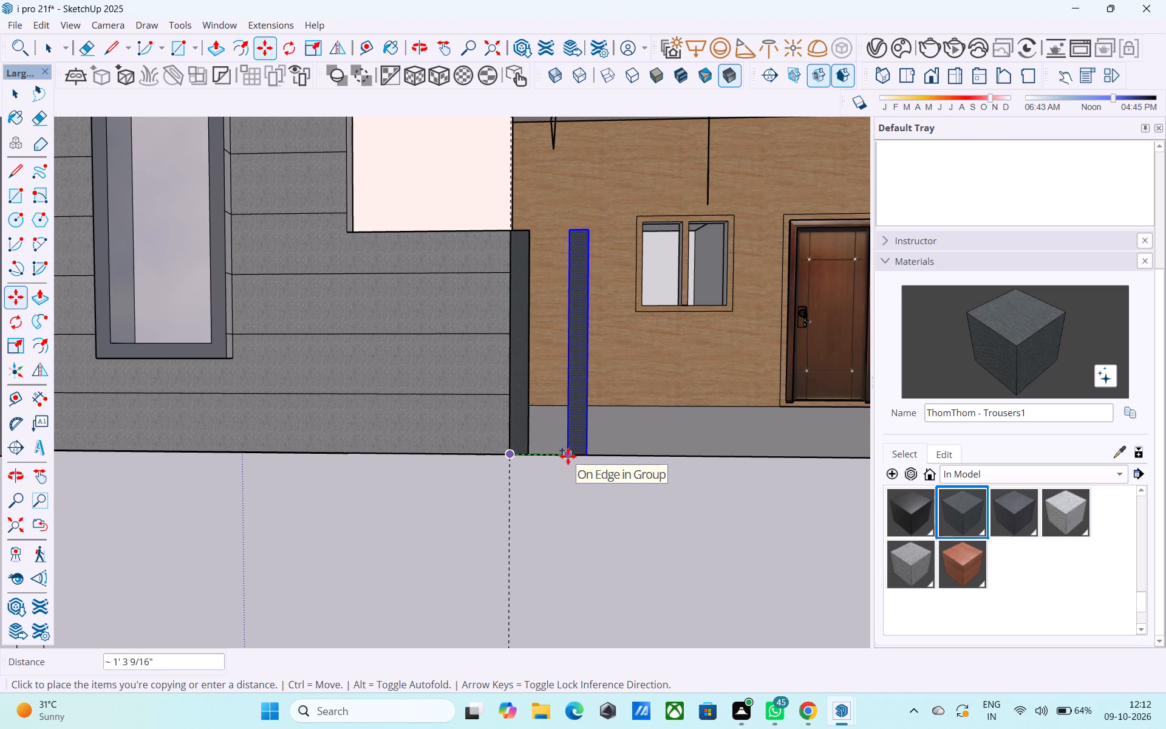
type("1.5'")
key("Return")
Split the pillar's front face with a vertical line about 5' long from the notch corner to the base.
scroll(500, 436, "down", 5)
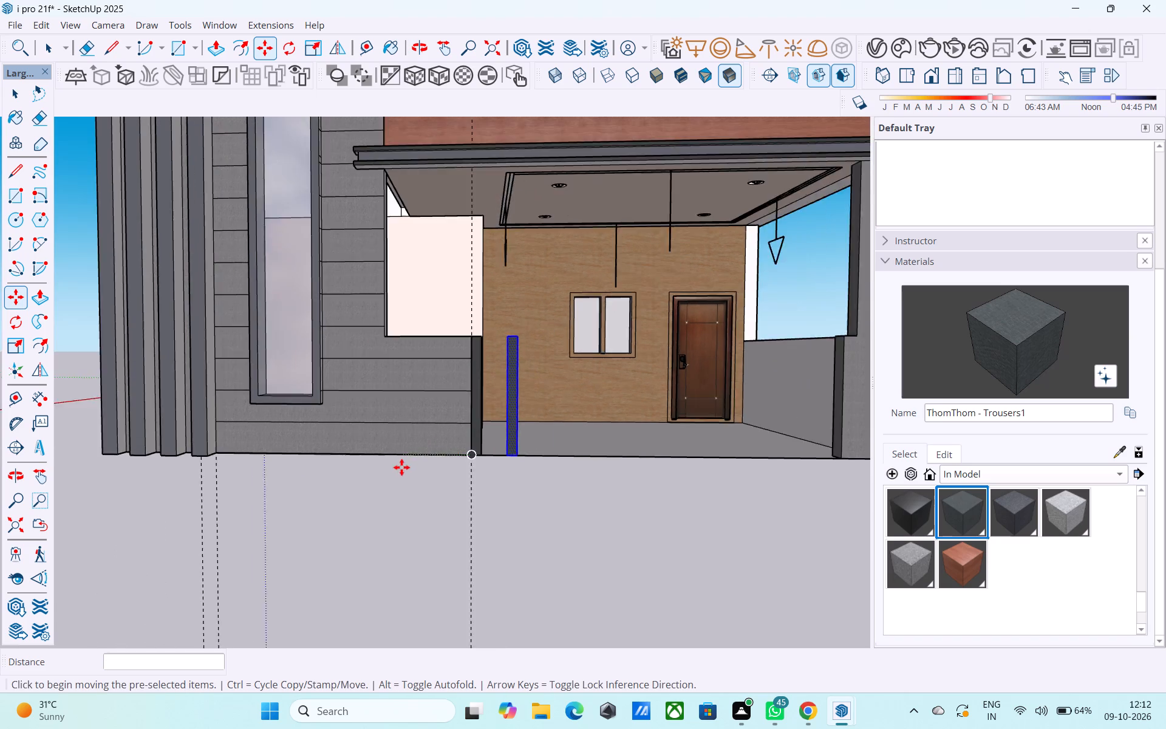
scroll(401, 467, "down", 5)
middle_click_drag(771, 462, 730, 474)
middle_click_drag(792, 422, 772, 425)
scroll(765, 410, "up", 6)
key("space")
key("period")
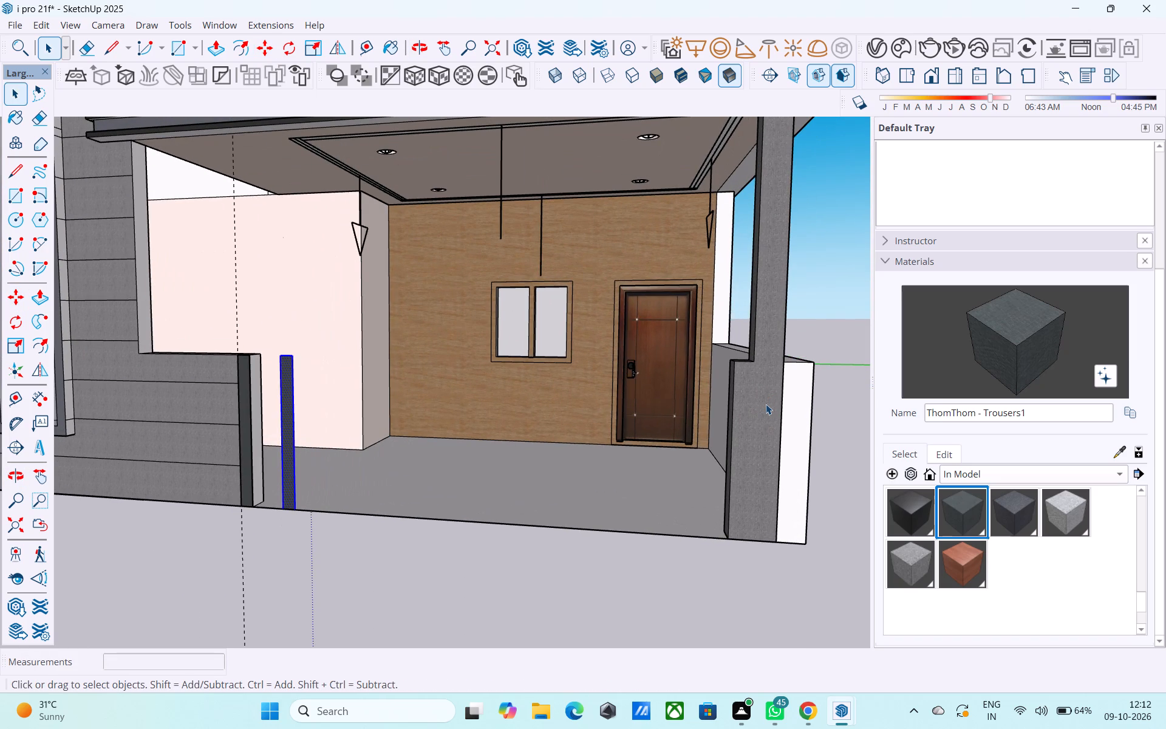
key("BackSpace")
key("l")
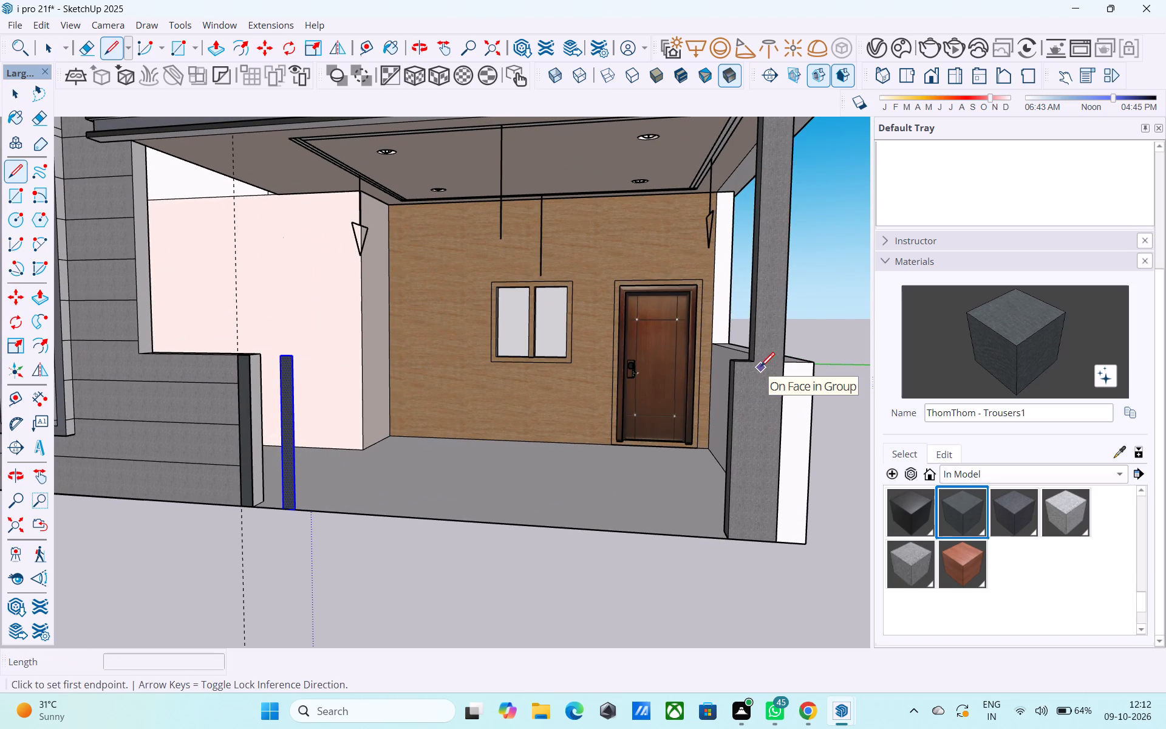
key("space")
double_click(760, 368)
key("l")
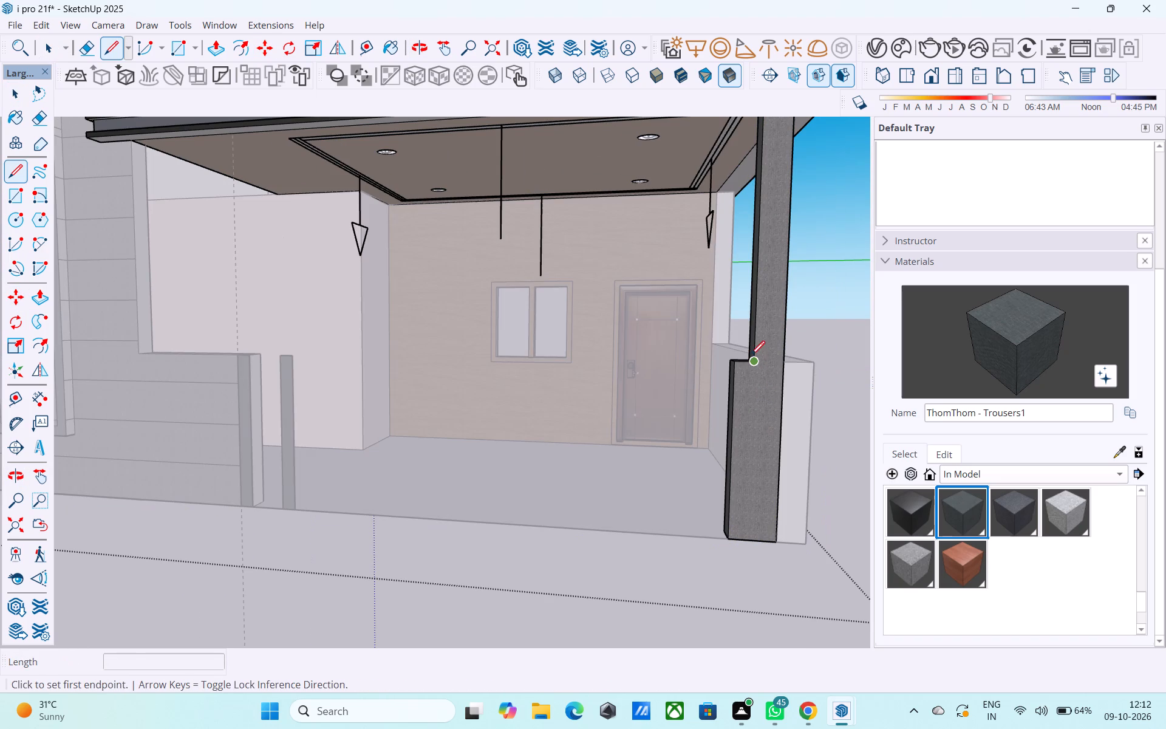
left_click(755, 355)
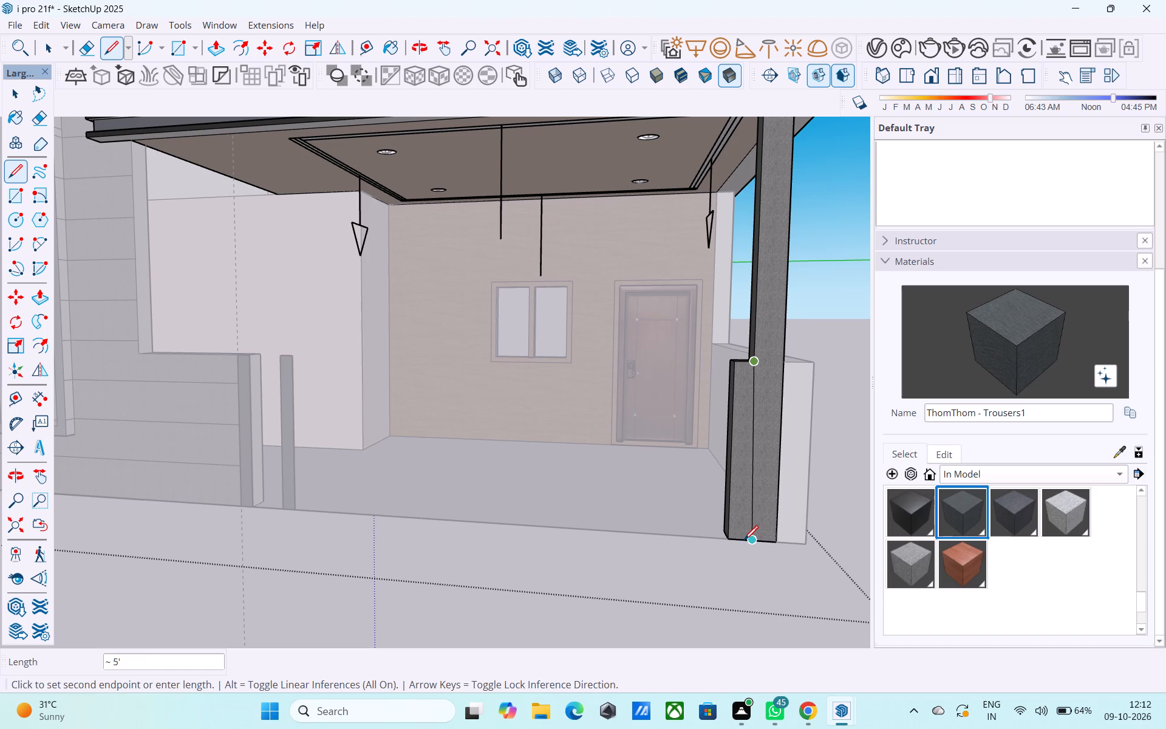
scroll(746, 542, "up", 7)
left_click(744, 539)
key("space")
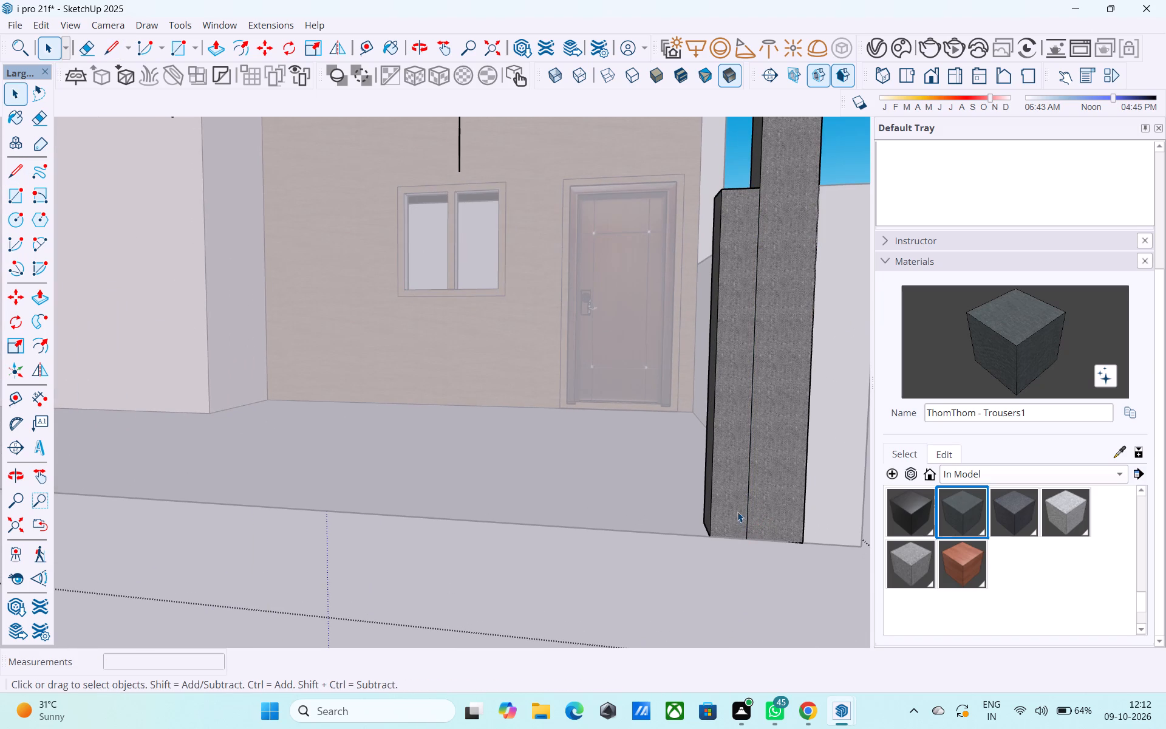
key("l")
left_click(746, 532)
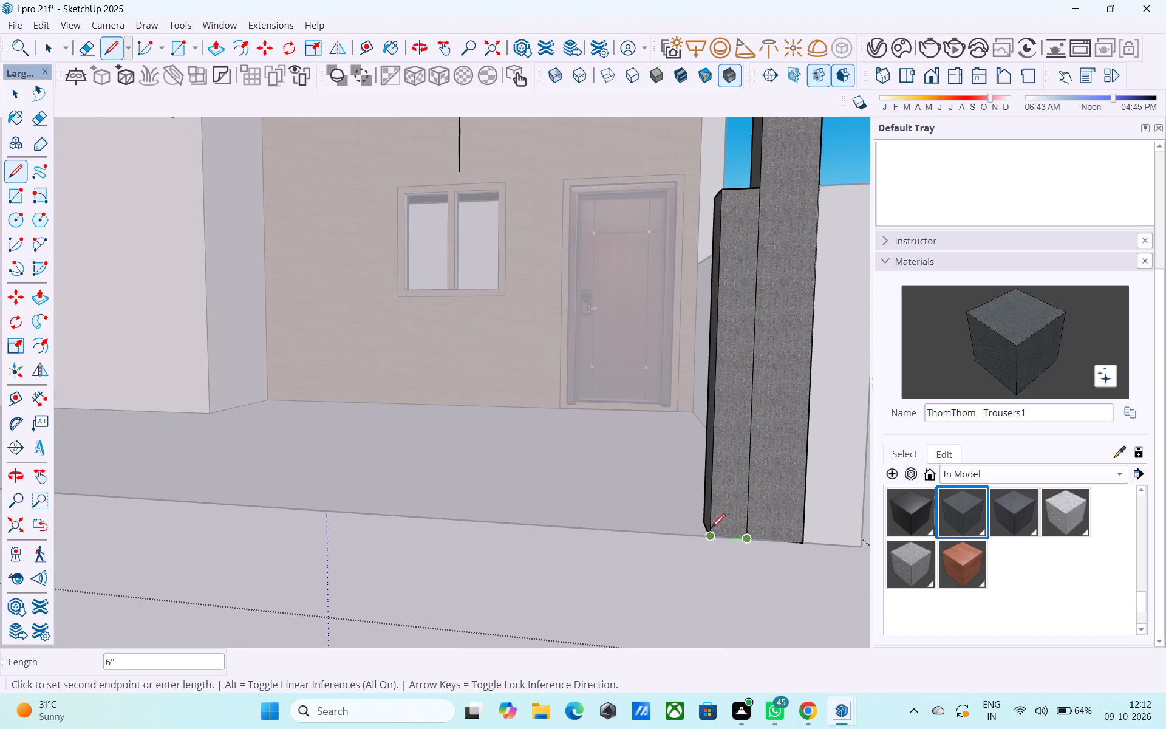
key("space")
Copy the narrow lower face split from the pillar 1.5' along the front edge into the porch opening.
left_click(734, 515)
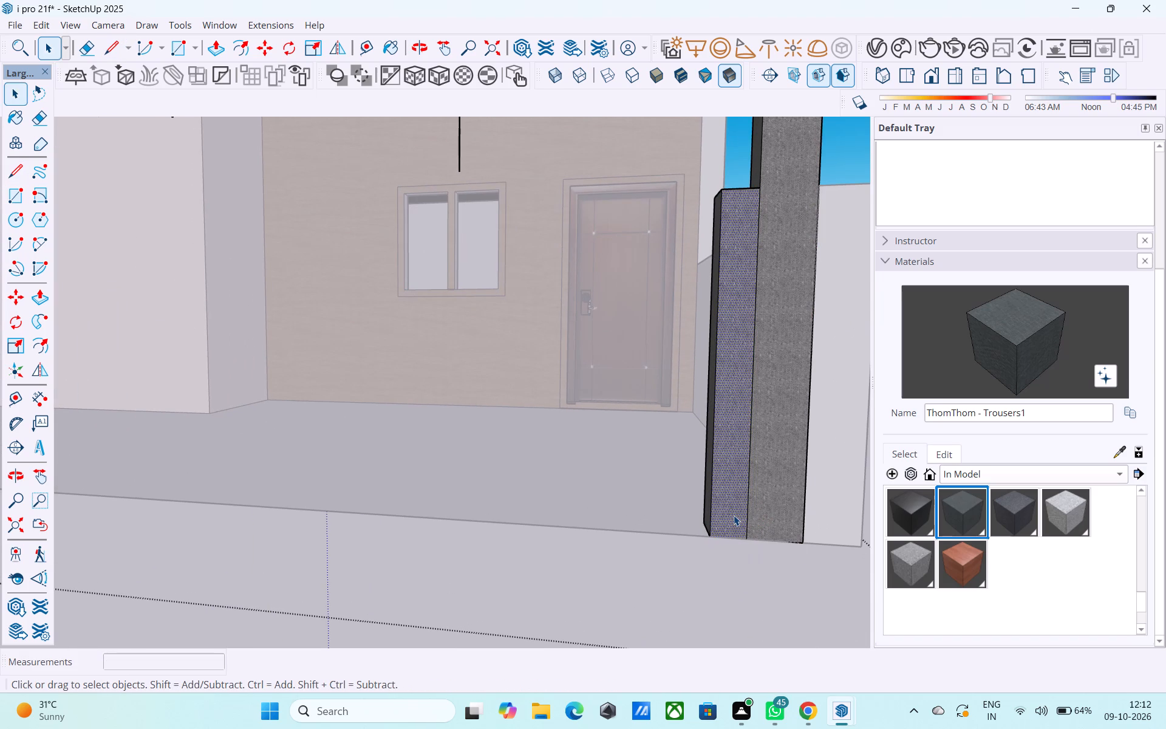
key("m")
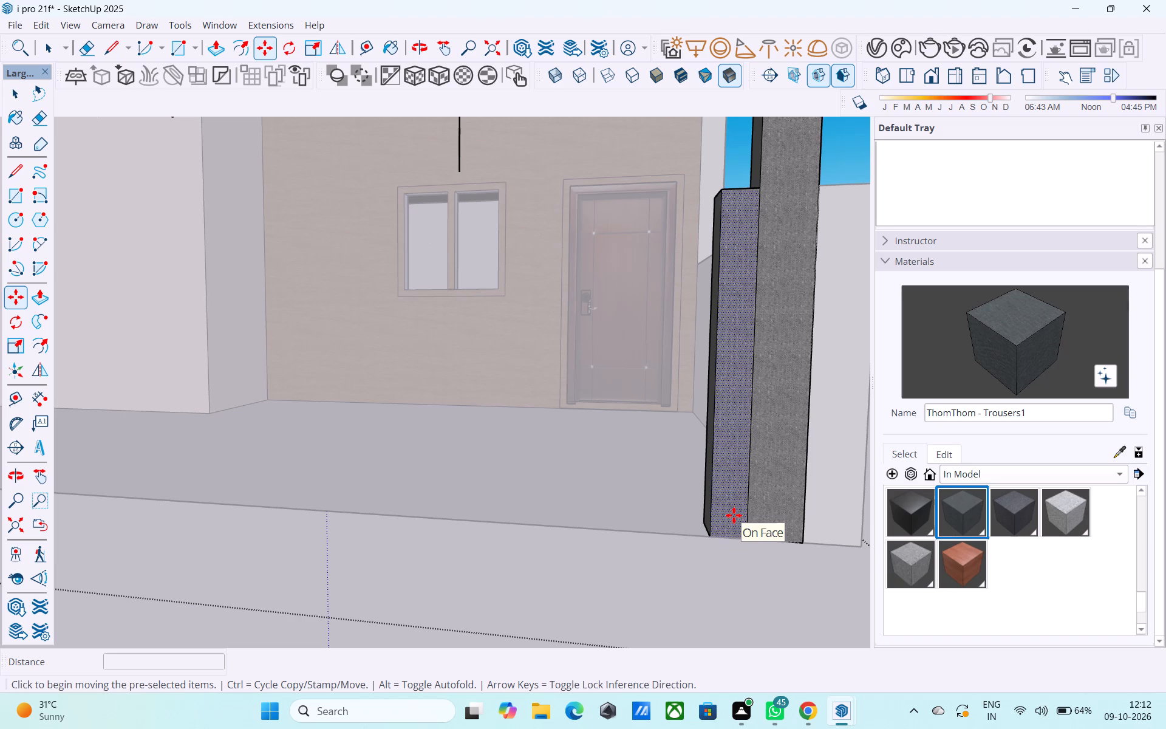
left_click(744, 540)
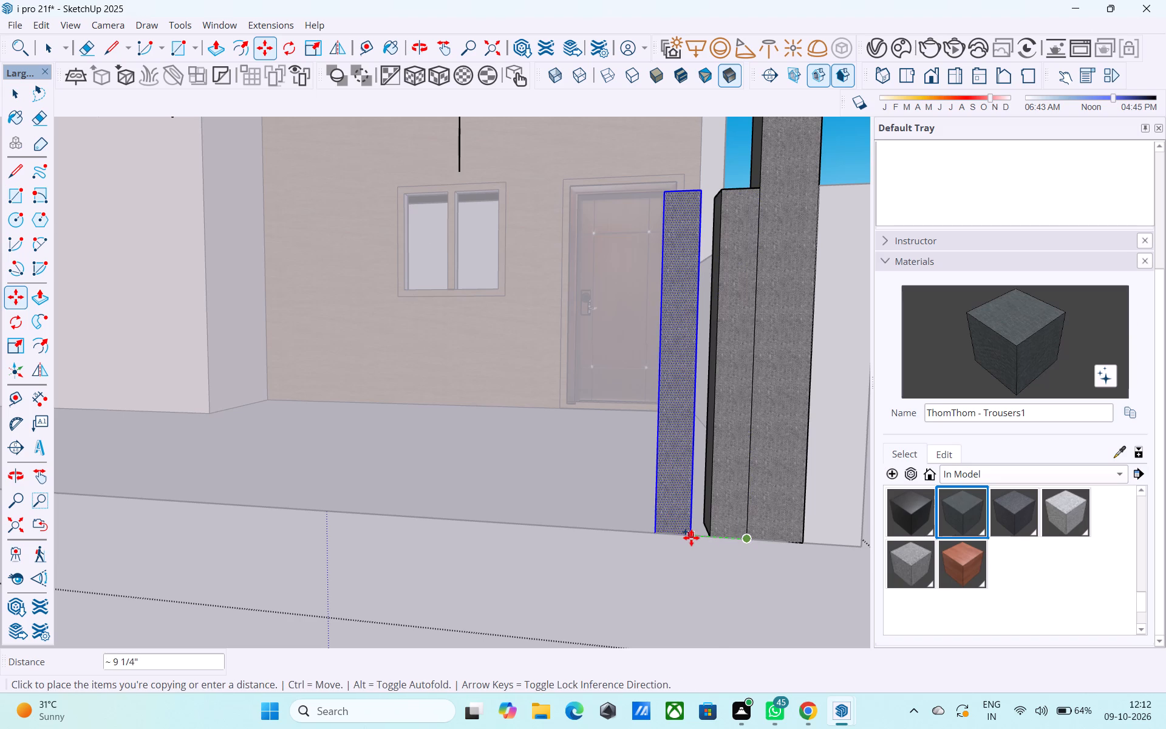
type("1.5'")
key("Return")
scroll(691, 538, "down", 11)
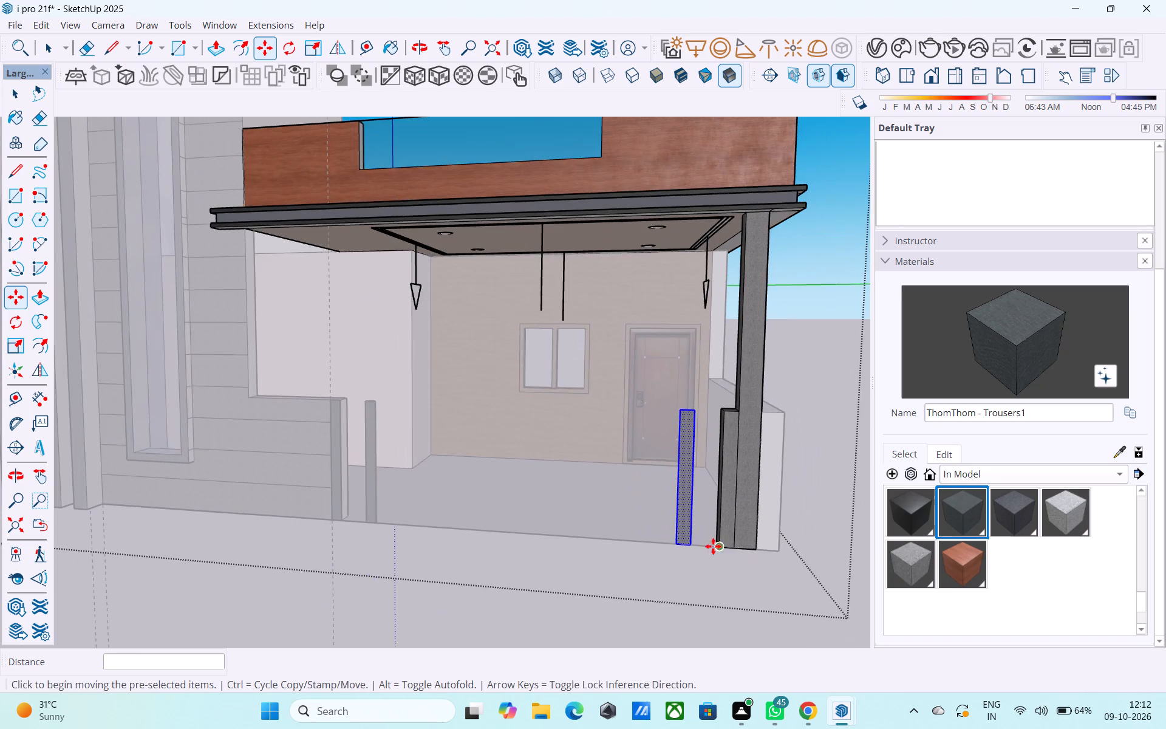
middle_click_drag(692, 546, 759, 541)
middle_click_drag(664, 505, 643, 505)
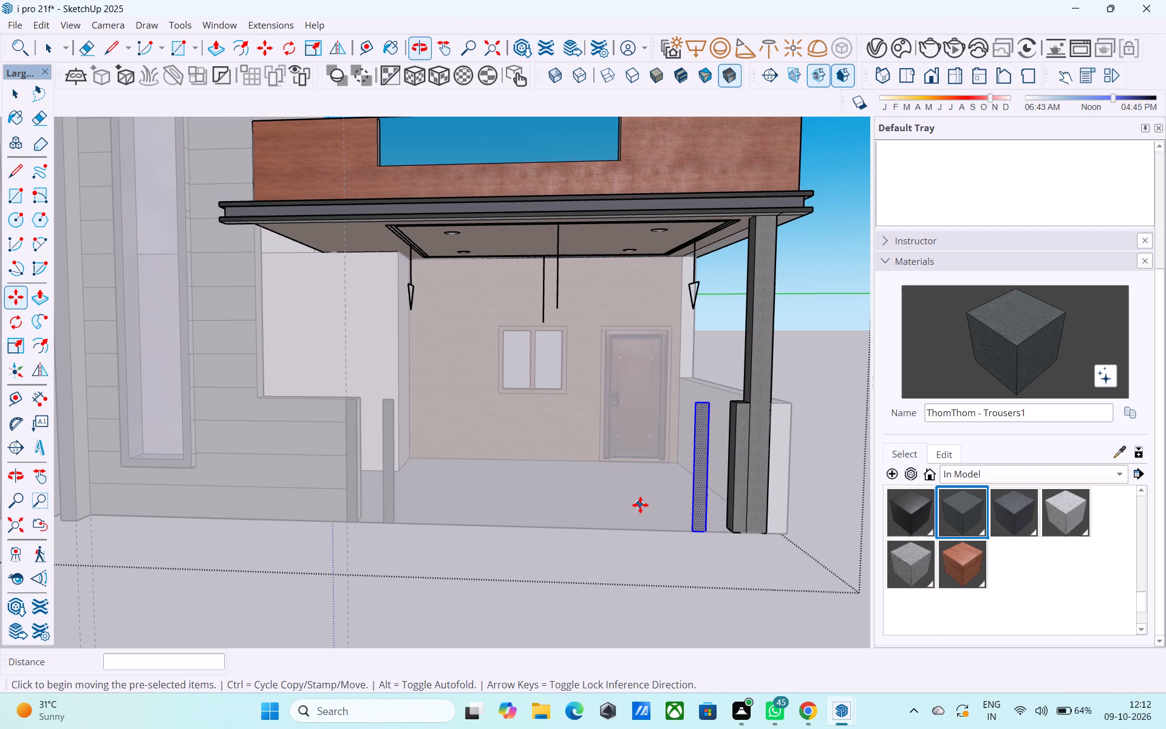
key("space")
left_click(741, 601)
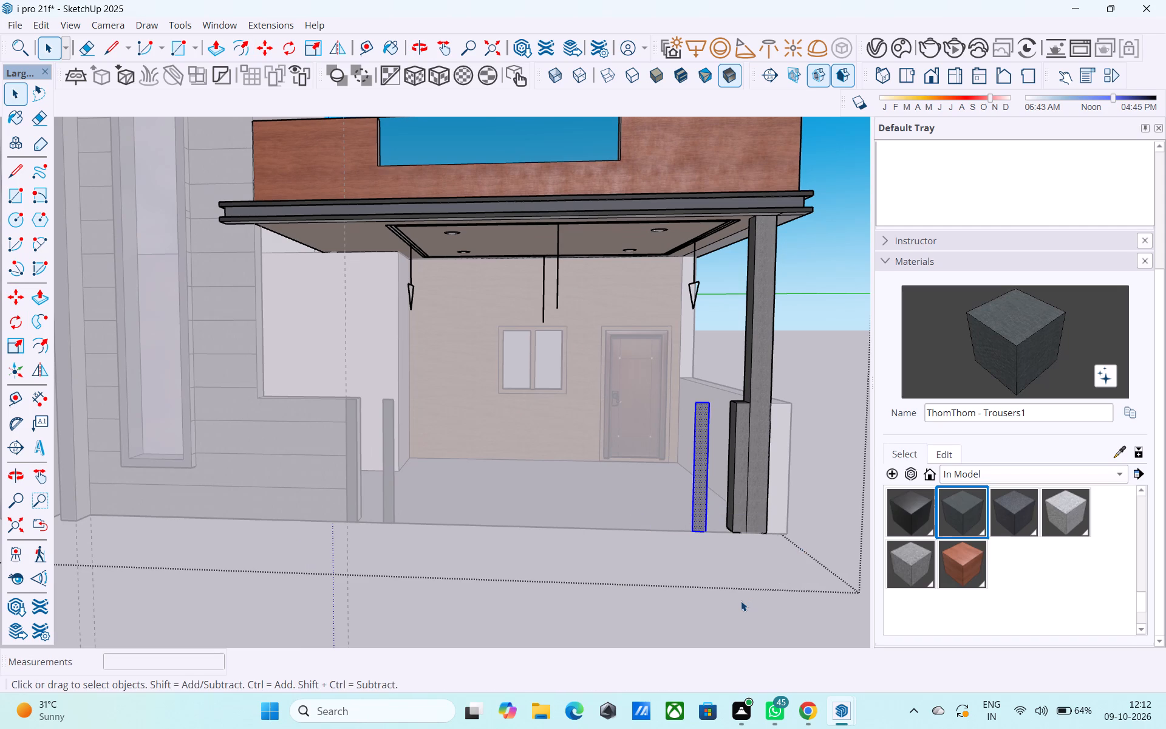
Paint the strip copied beside the pillar with the ThomThom - Trousers1 material and leave the group.
middle_click_drag(559, 485, 473, 496)
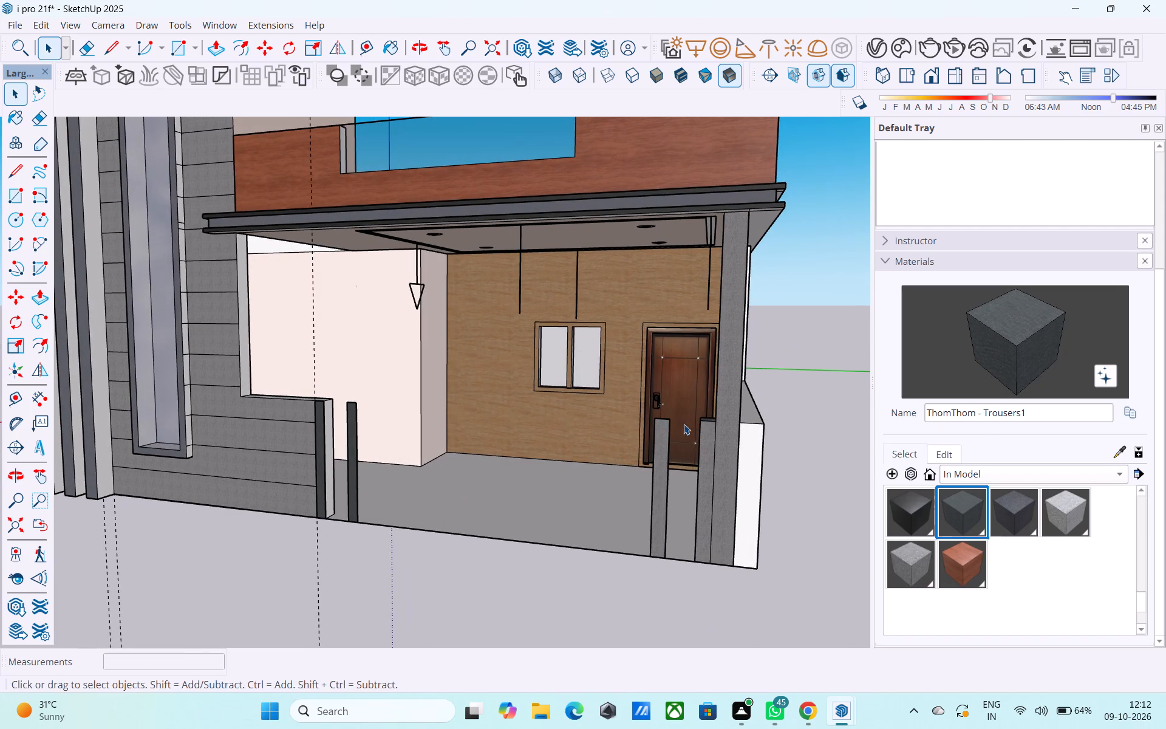
left_click(667, 456)
left_click(663, 458)
double_click(663, 458)
left_click(663, 459)
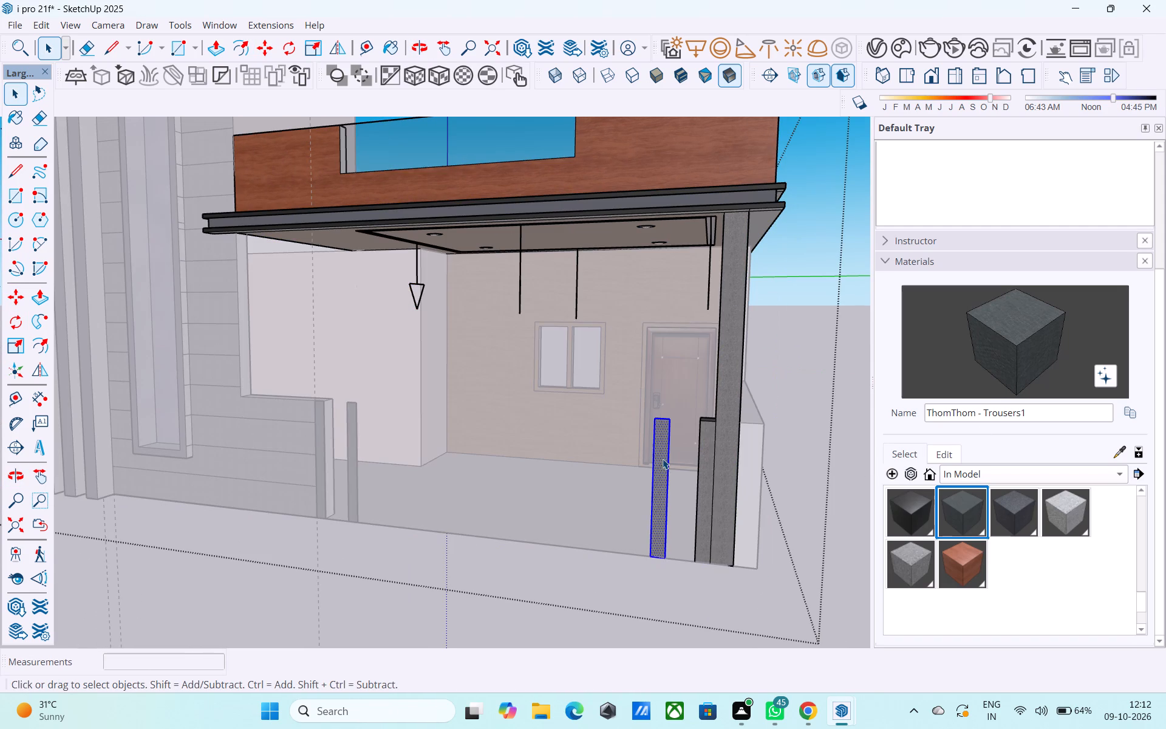
left_click_drag(1012, 352, 989, 369)
left_click(662, 454)
middle_click_drag(656, 457, 688, 512)
key("space")
left_click(839, 551)
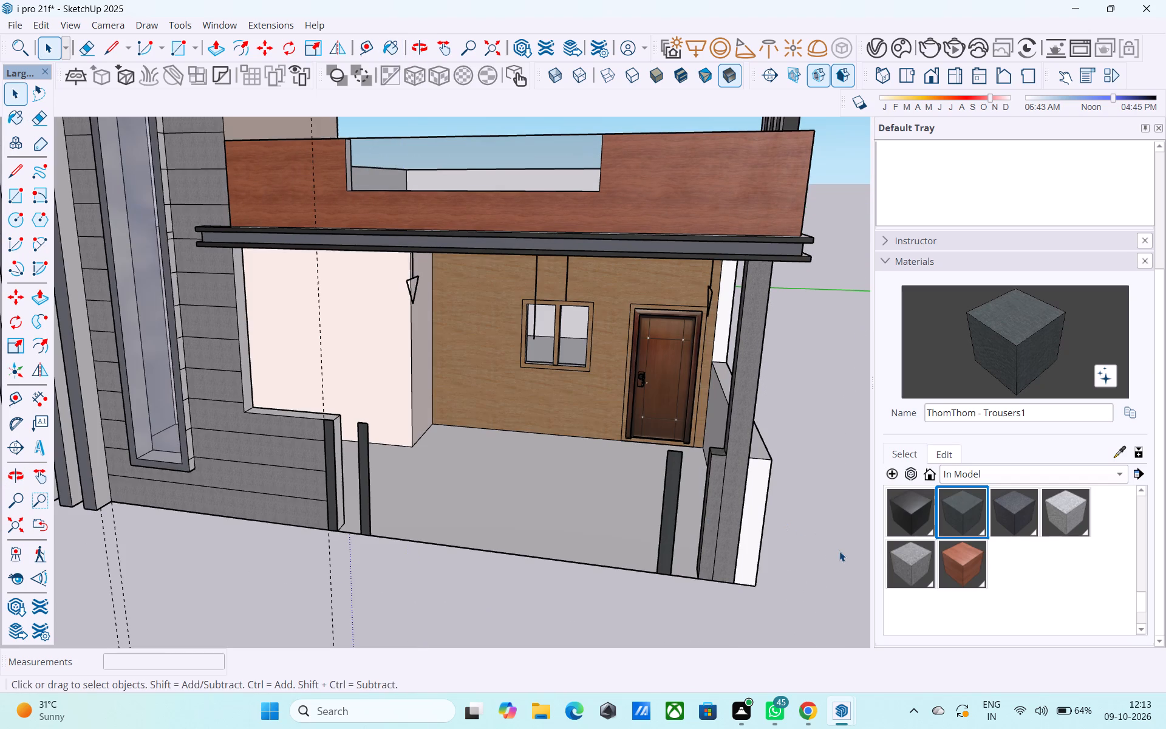
Inside the low wall's group, copy the top edge of its end face 4" downward.
scroll(451, 447, "up", 2)
middle_click_drag(398, 435, 329, 454)
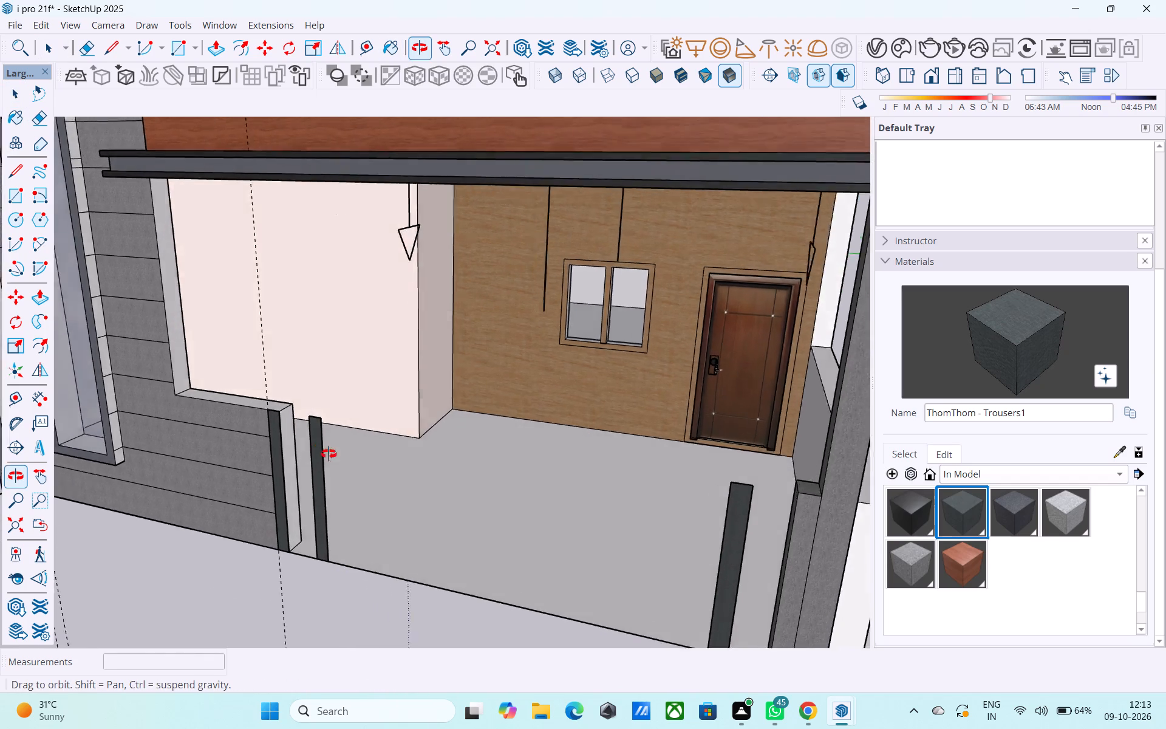
middle_click_drag(329, 454, 230, 456)
scroll(282, 416, "up", 5)
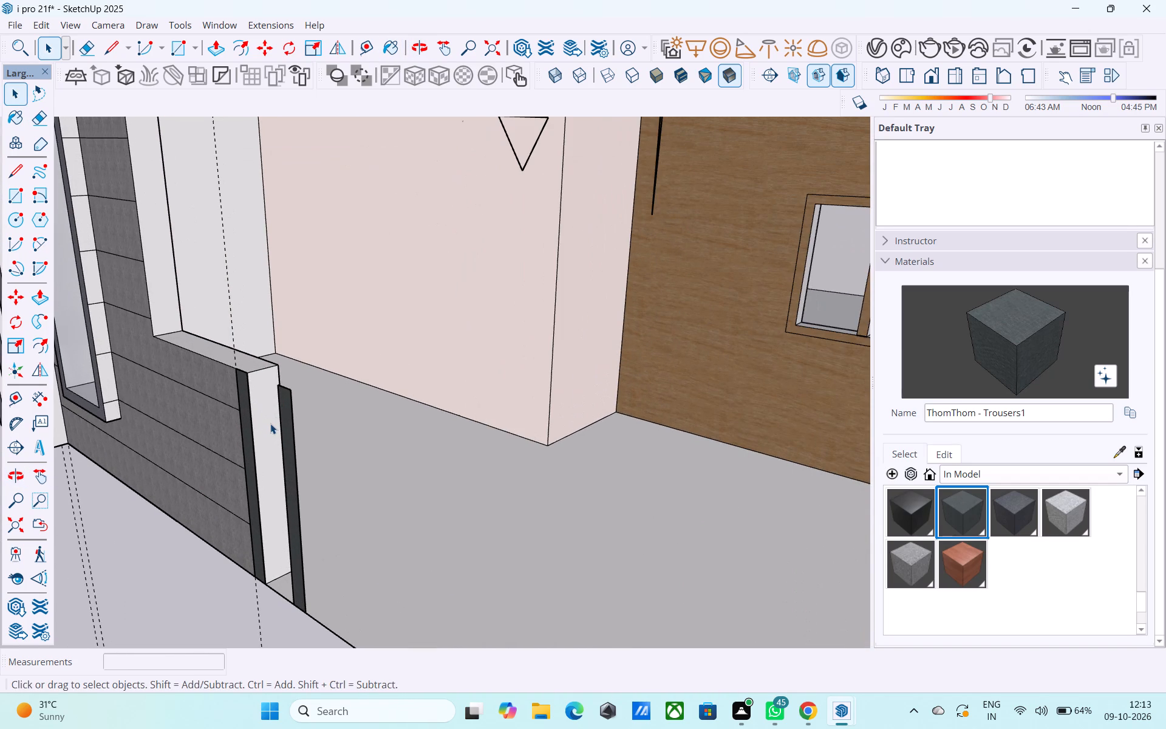
scroll(272, 411, "up", 5)
left_click(256, 371)
double_click(256, 371)
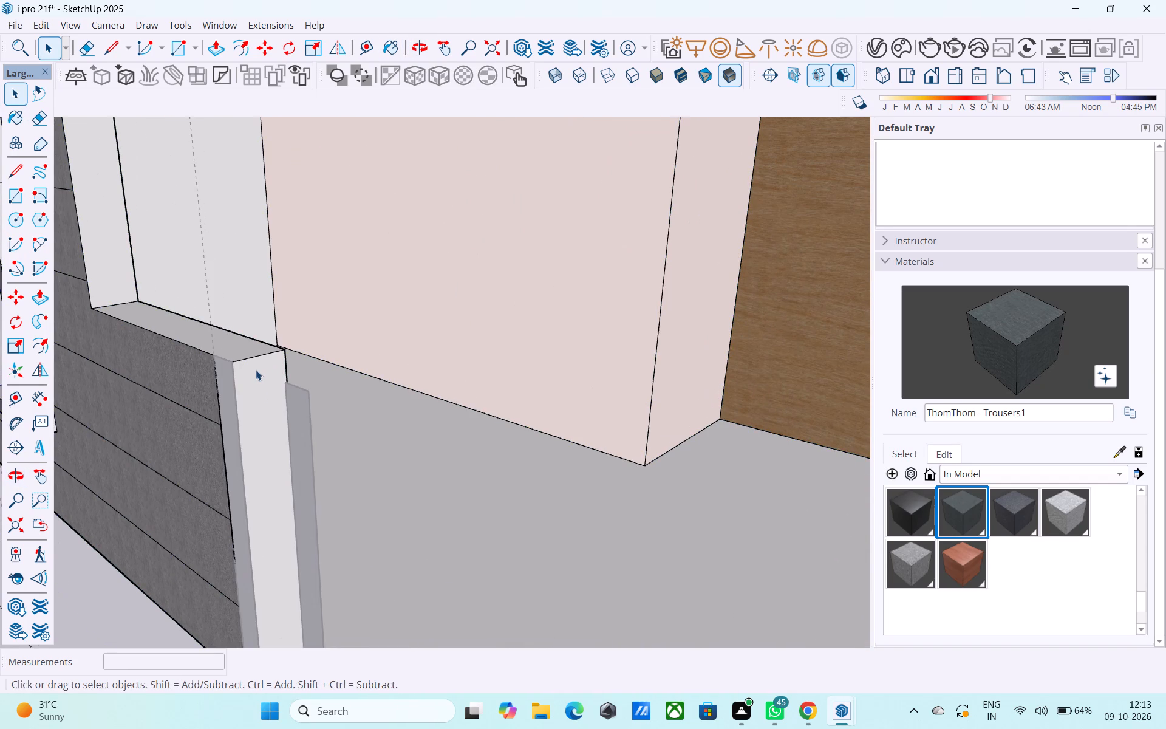
scroll(244, 377, "up", 3)
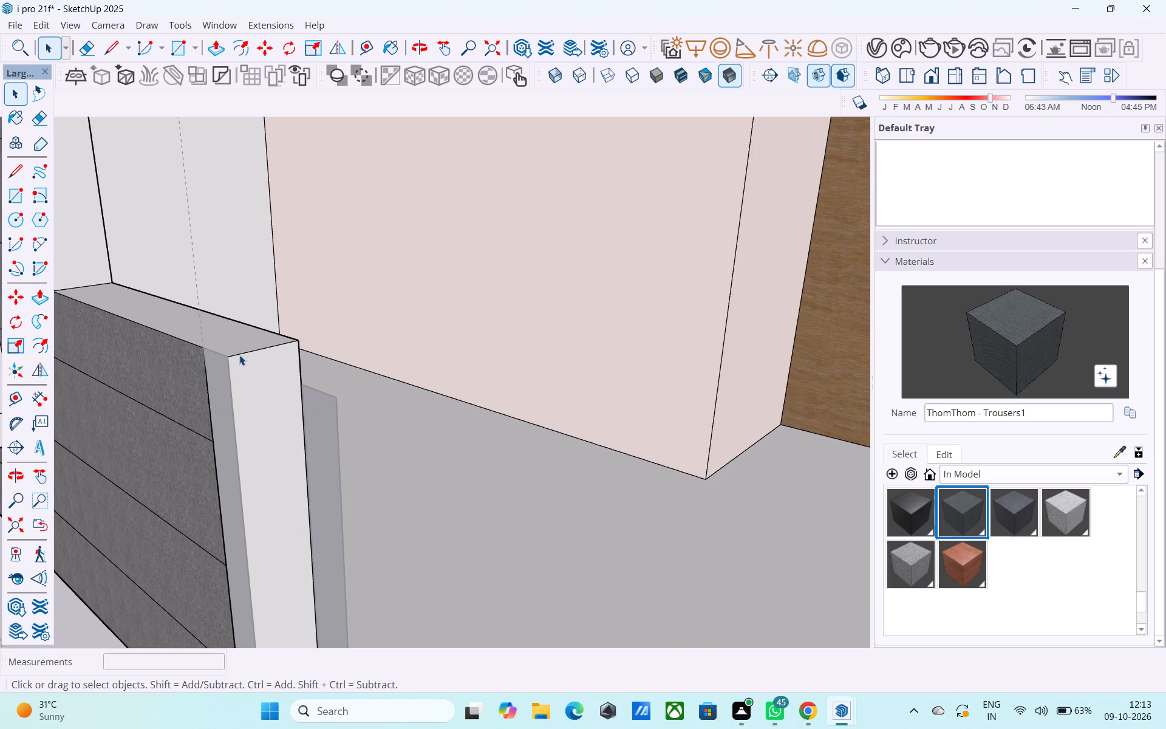
left_click(239, 353)
key("m")
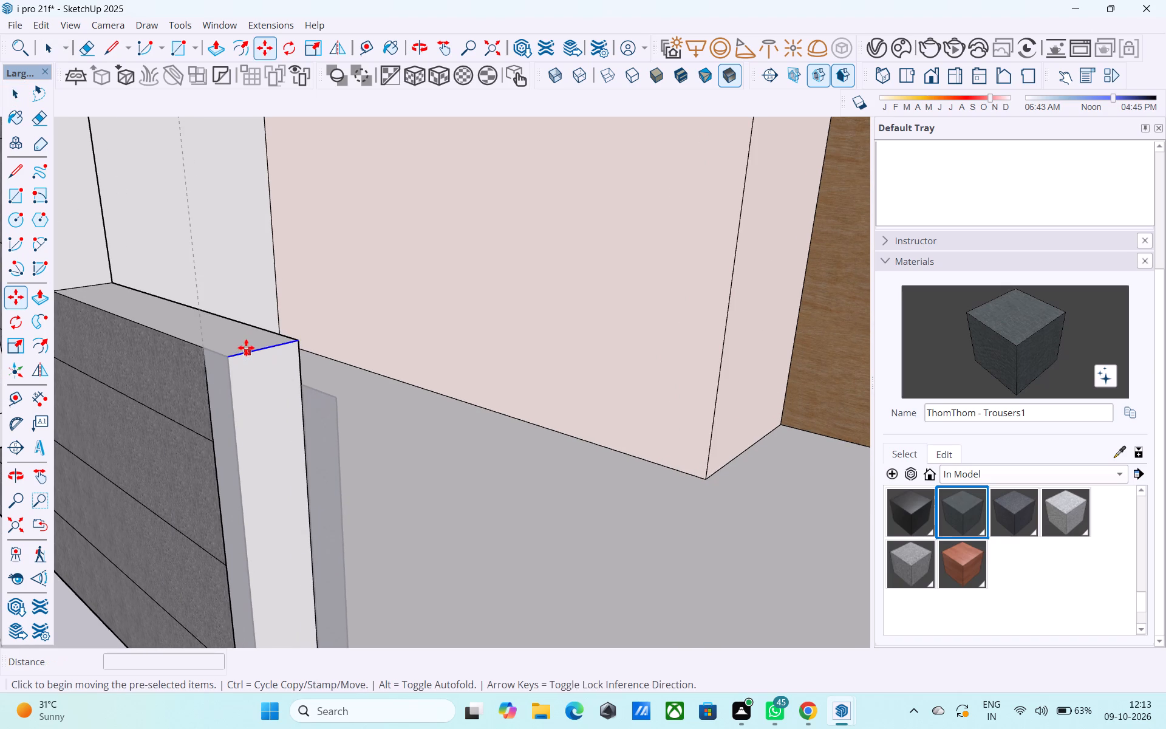
left_click(231, 353)
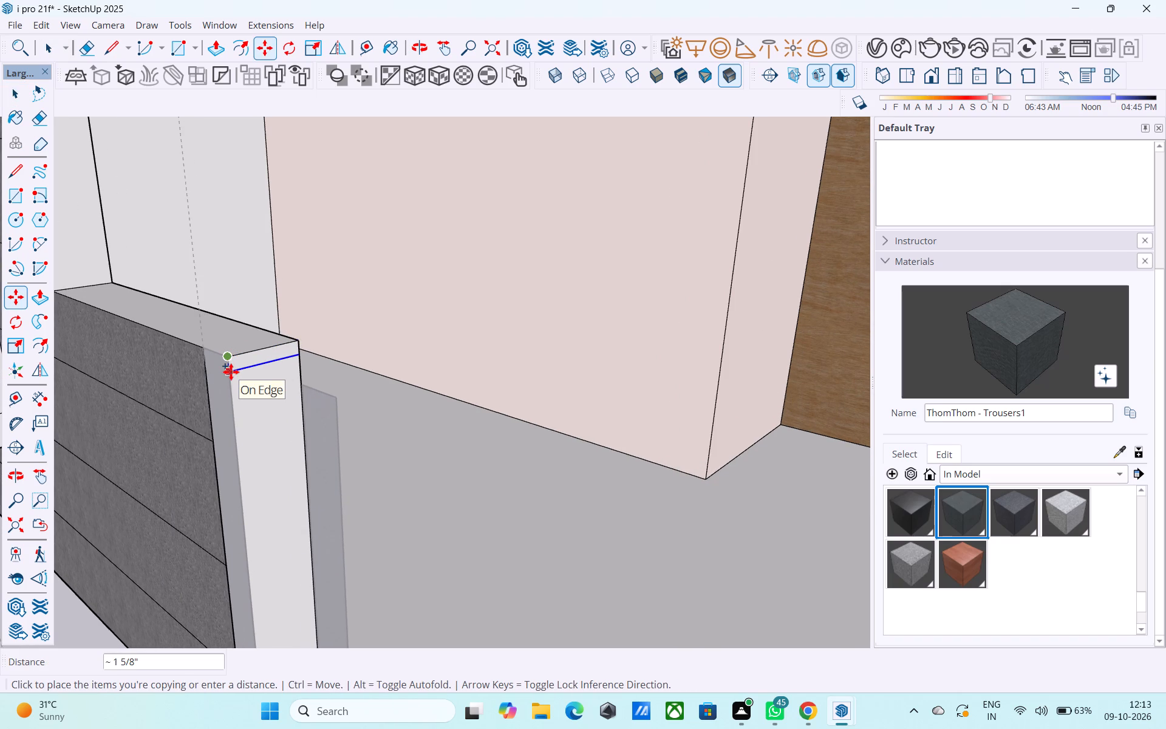
type("4\"")
key("Return")
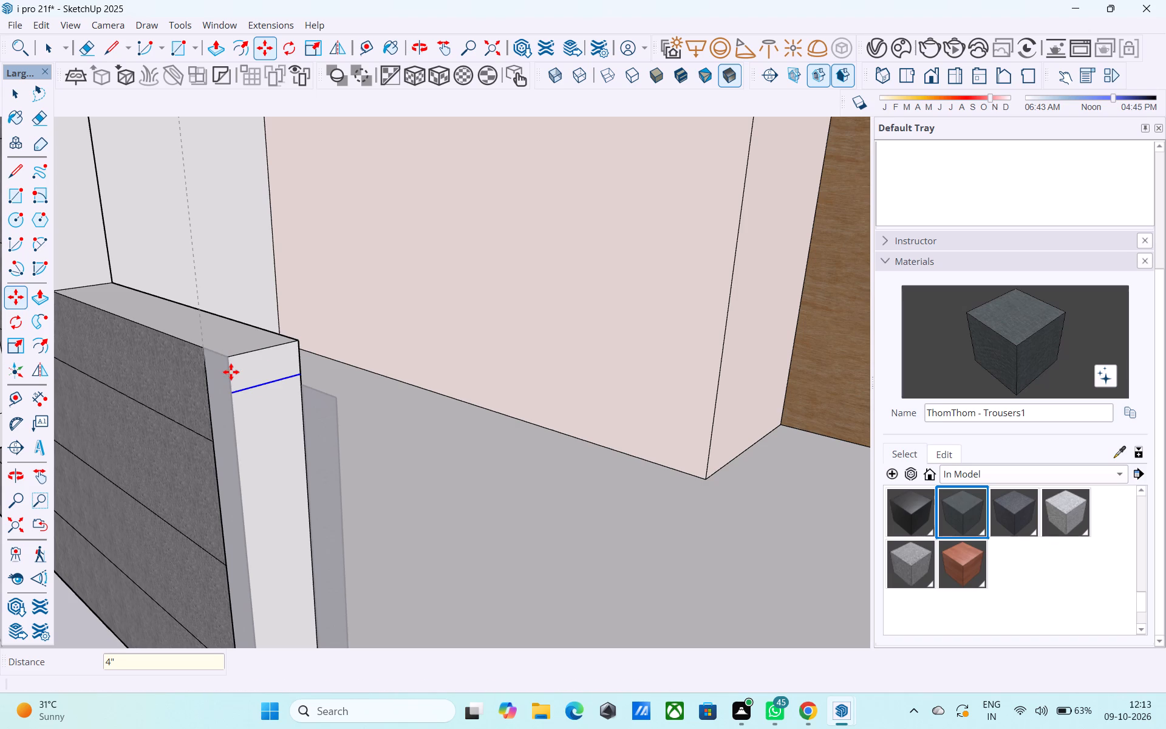
Push/Pull the 4" band at the top of the wall's end about 14' 7 1/4" across the opening towards the pillar.
key("space")
left_click(253, 372)
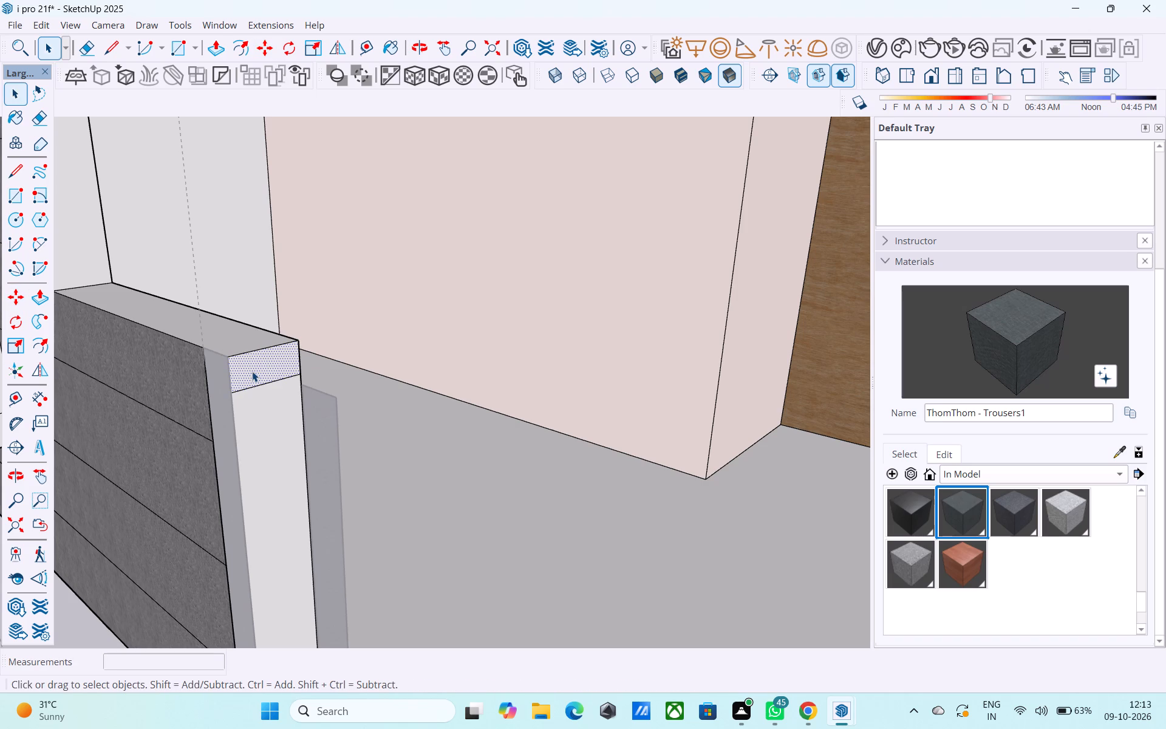
key("p")
left_click(252, 371)
scroll(290, 386, "down", 5)
middle_click_drag(322, 420, 480, 391)
scroll(478, 371, "down", 6)
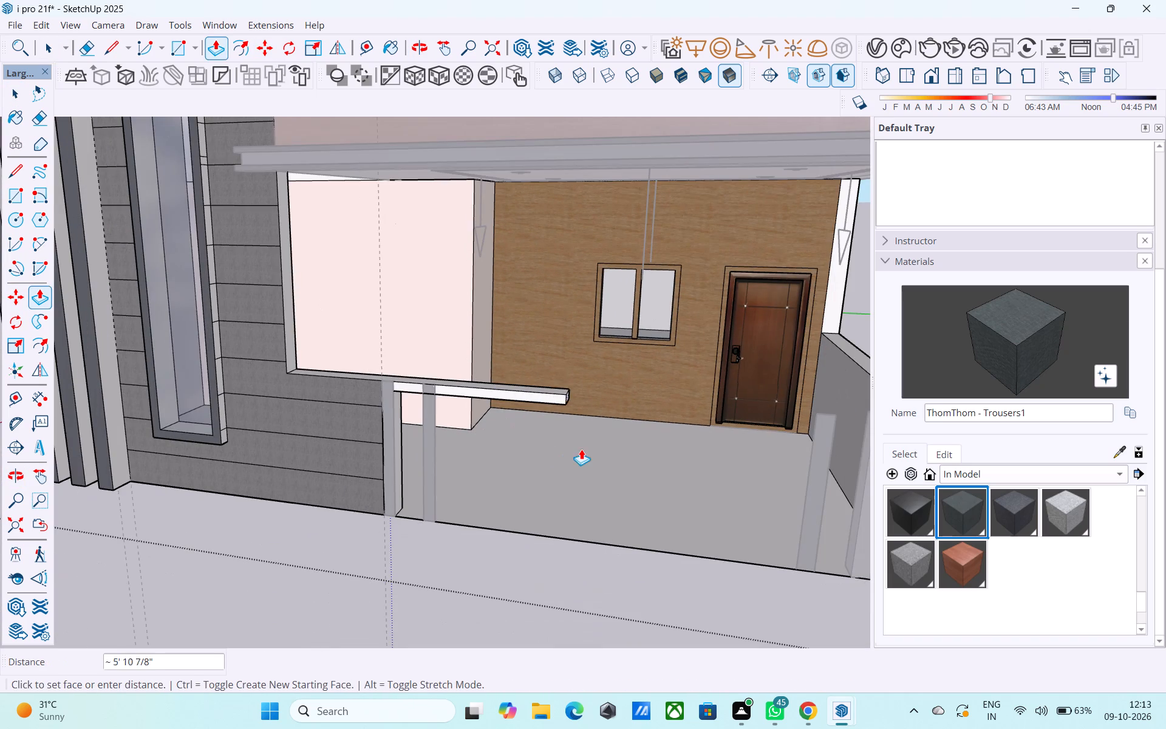
middle_click_drag(862, 471, 871, 438)
scroll(871, 438, "up", 3)
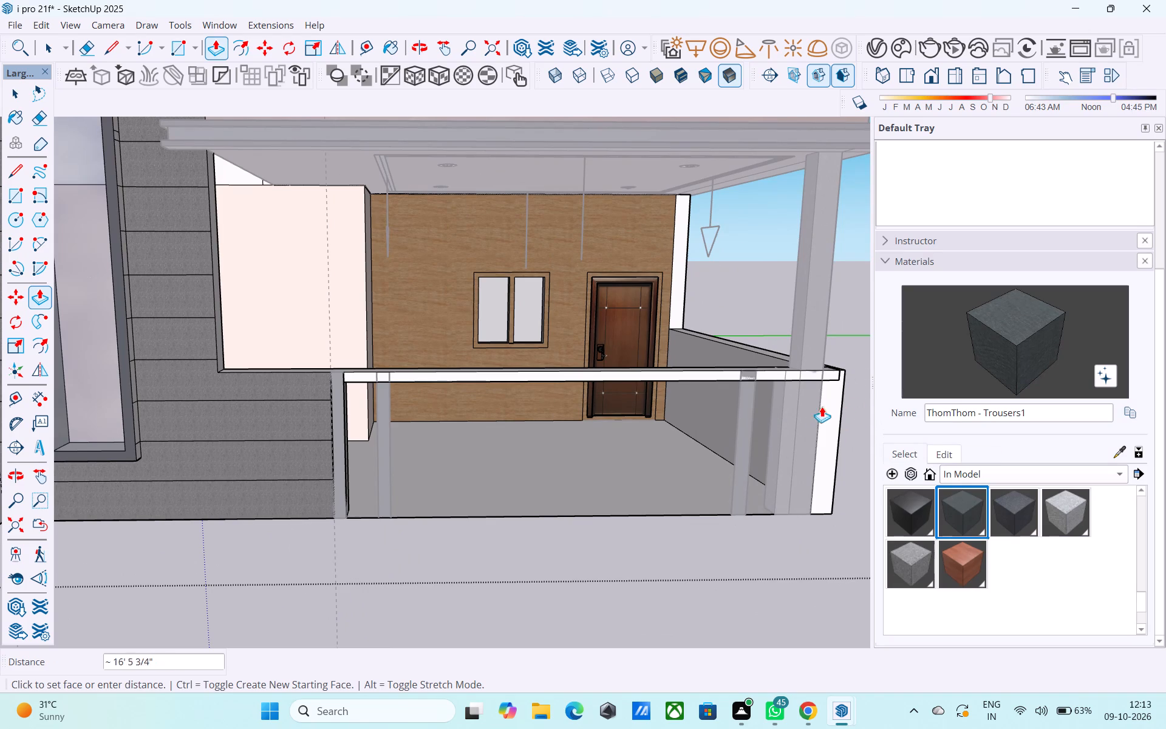
scroll(777, 380, "up", 3)
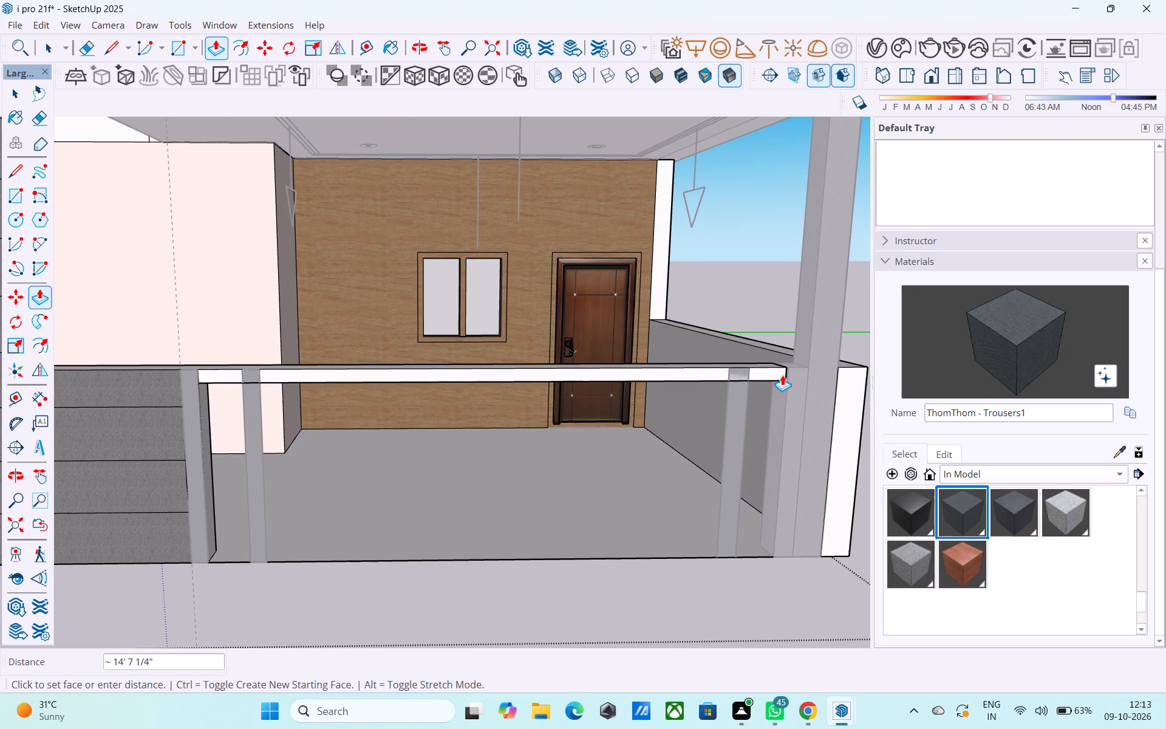
left_click(782, 375)
Extend the end face of the horizontal bar a further 11/16" to meet the pillar.
middle_click_drag(784, 399, 666, 429)
scroll(670, 425, "up", 6)
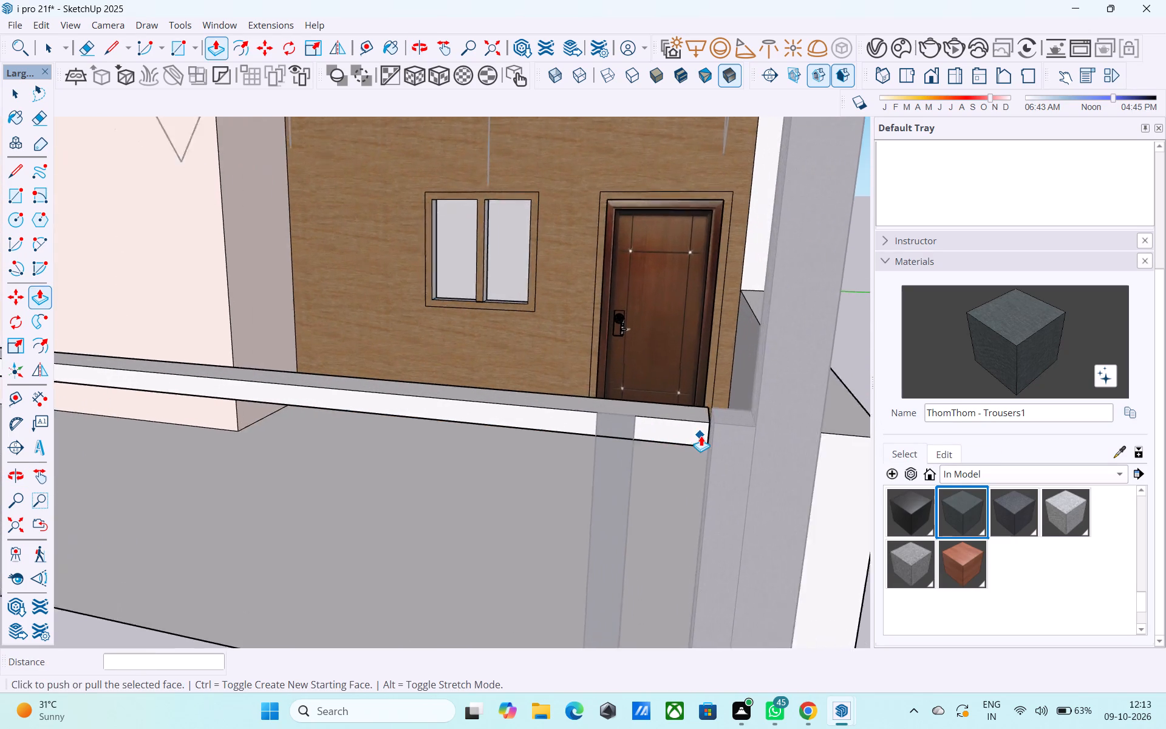
scroll(701, 436, "up", 8)
left_click(711, 436)
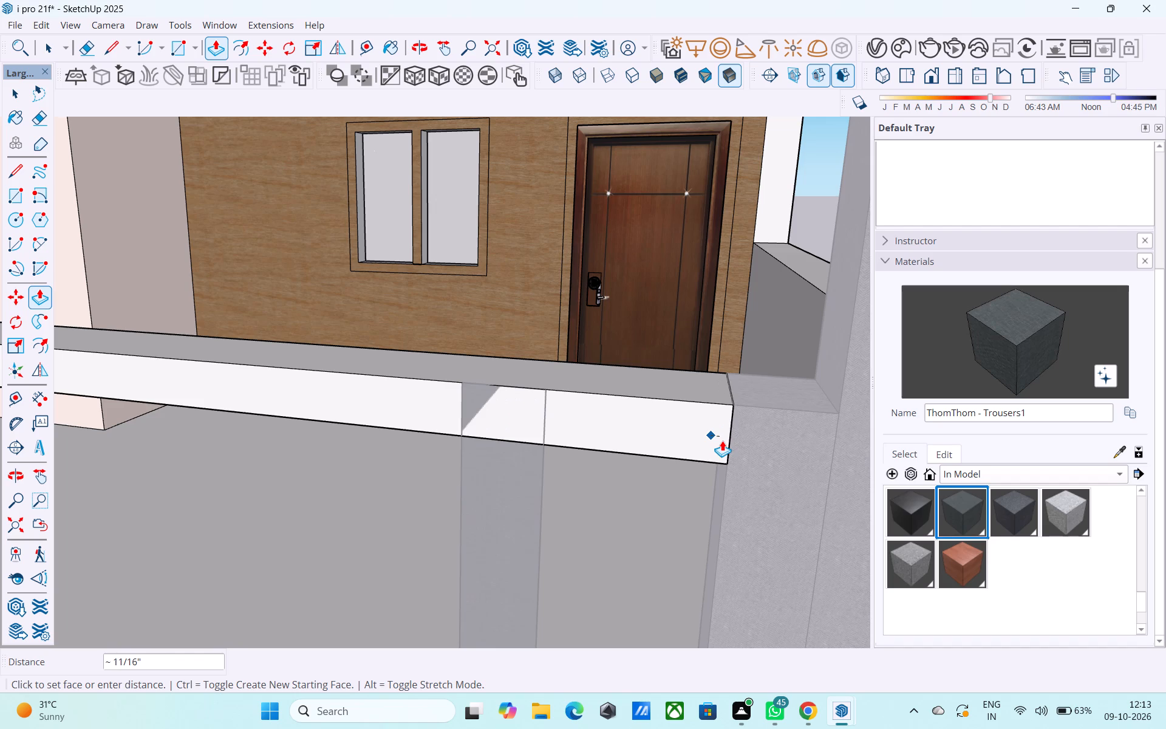
scroll(724, 499, "up", 8)
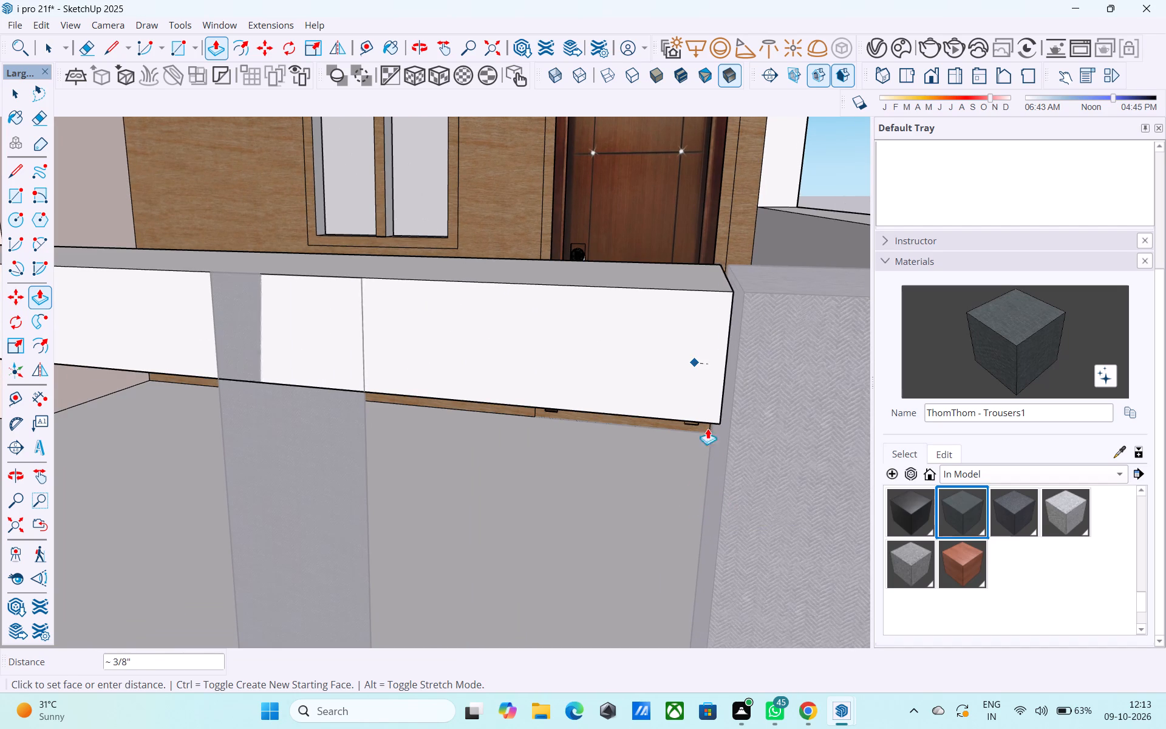
scroll(739, 310, "up", 10)
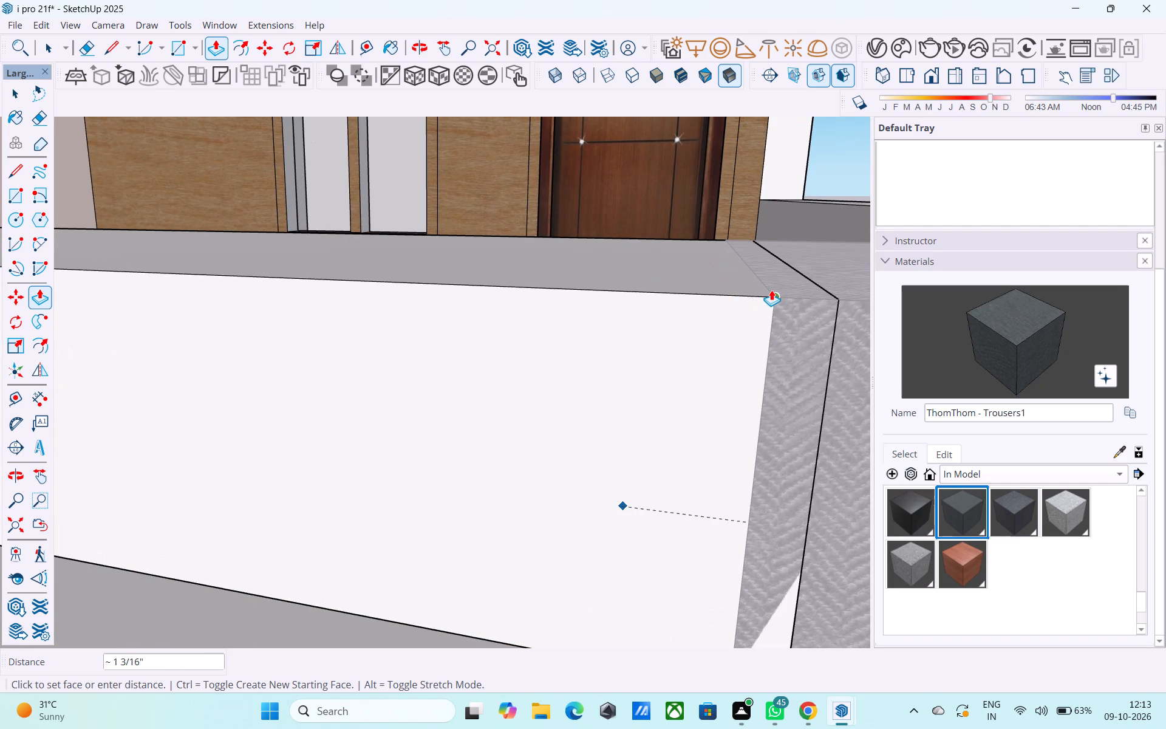
left_click(714, 302)
scroll(712, 301, "down", 13)
middle_click_drag(461, 334, 507, 307)
scroll(510, 307, "down", 7)
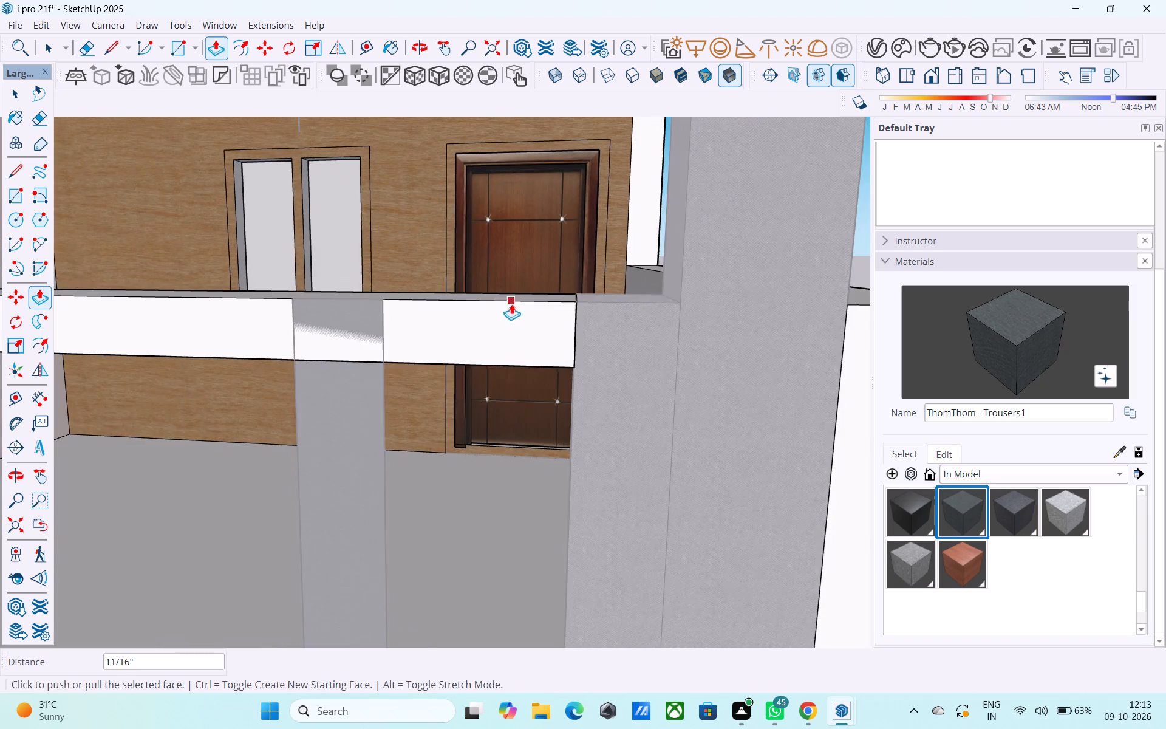
Leave the low wall's group and open the group containing the pillar and the dark post beside it.
scroll(511, 304, "down", 14)
key("space")
left_click(721, 316)
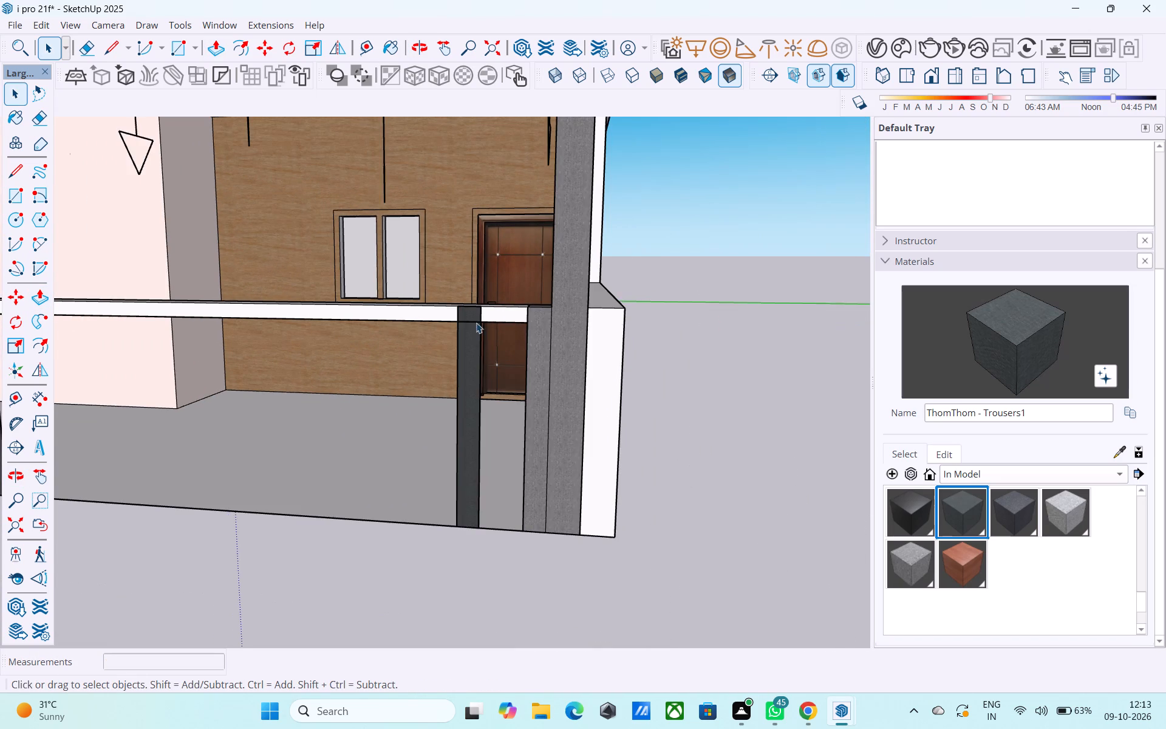
scroll(476, 323, "up", 4)
left_click(477, 317)
left_click(490, 317)
double_click(476, 312)
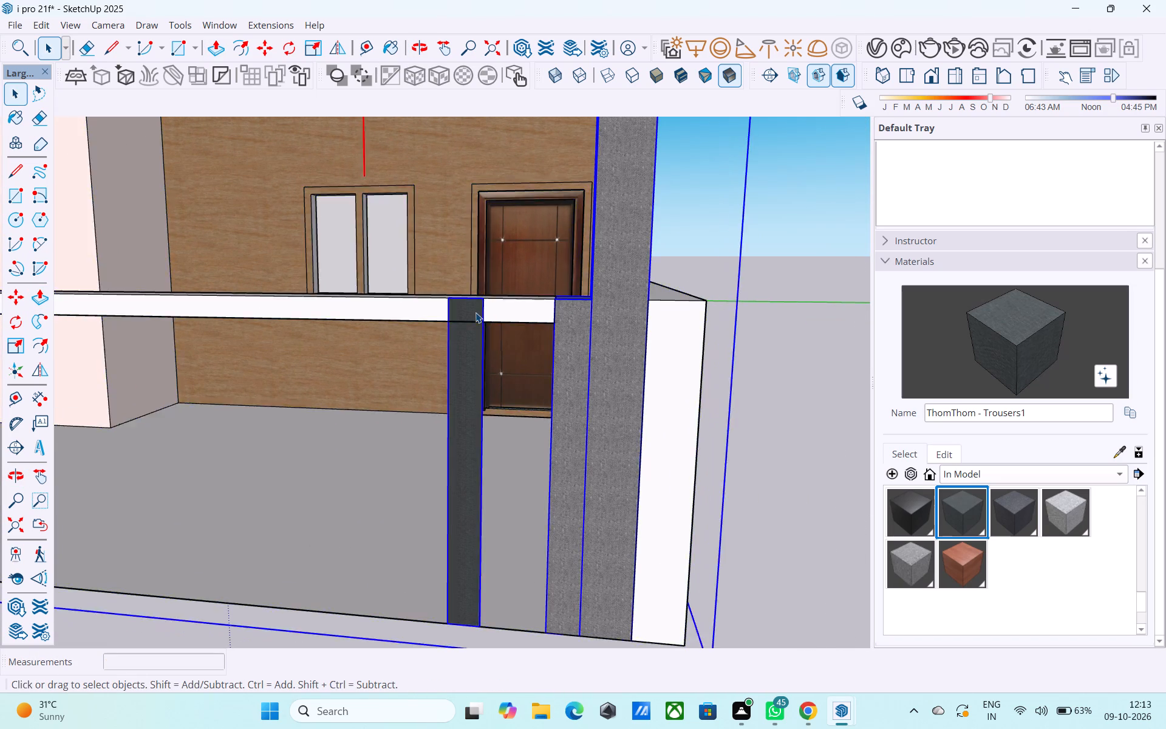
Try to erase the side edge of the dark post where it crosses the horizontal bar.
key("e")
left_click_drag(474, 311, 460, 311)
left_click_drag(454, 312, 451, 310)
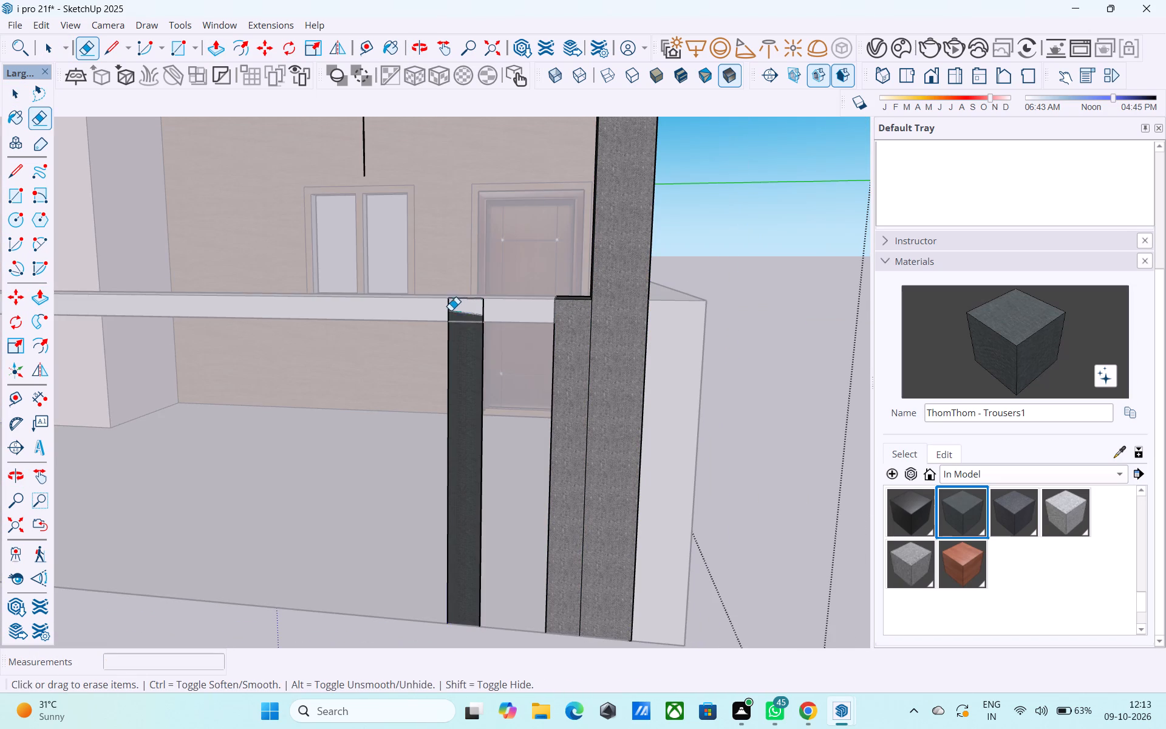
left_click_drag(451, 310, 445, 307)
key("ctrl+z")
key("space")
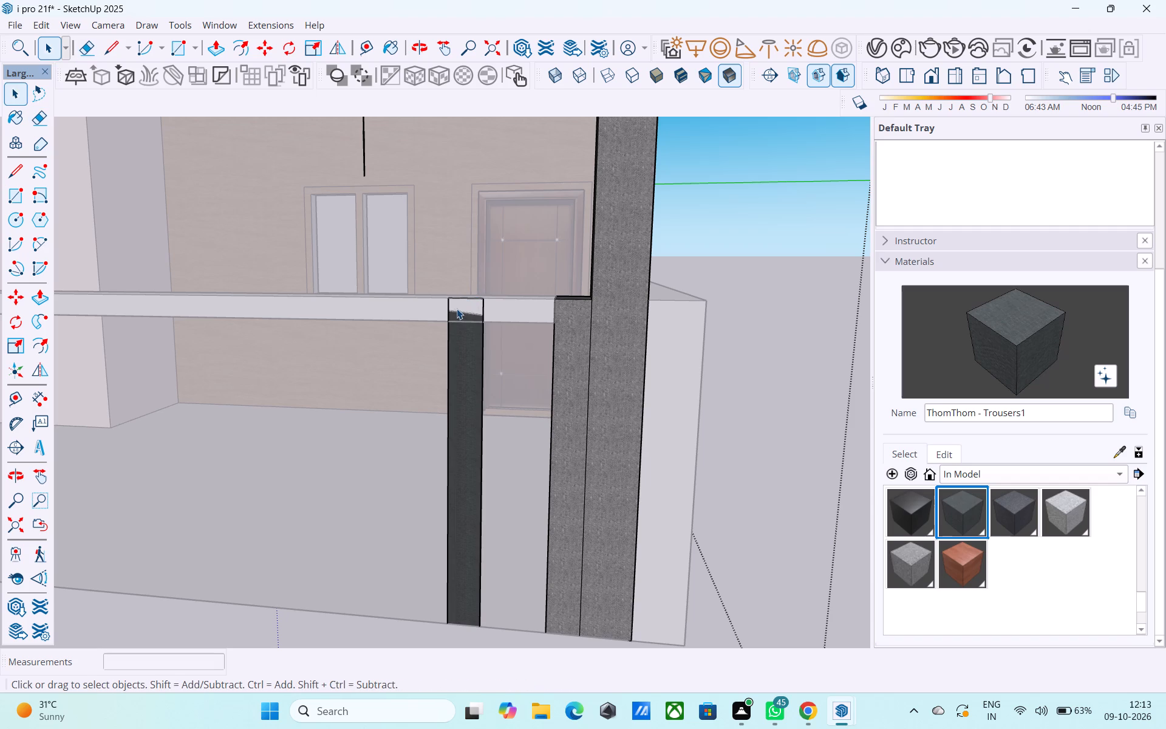
Draw a line across the dark post beside the pillar, level with the underside of the horizontal bar.
left_click(445, 308)
middle_click_drag(448, 321, 511, 311)
key("r")
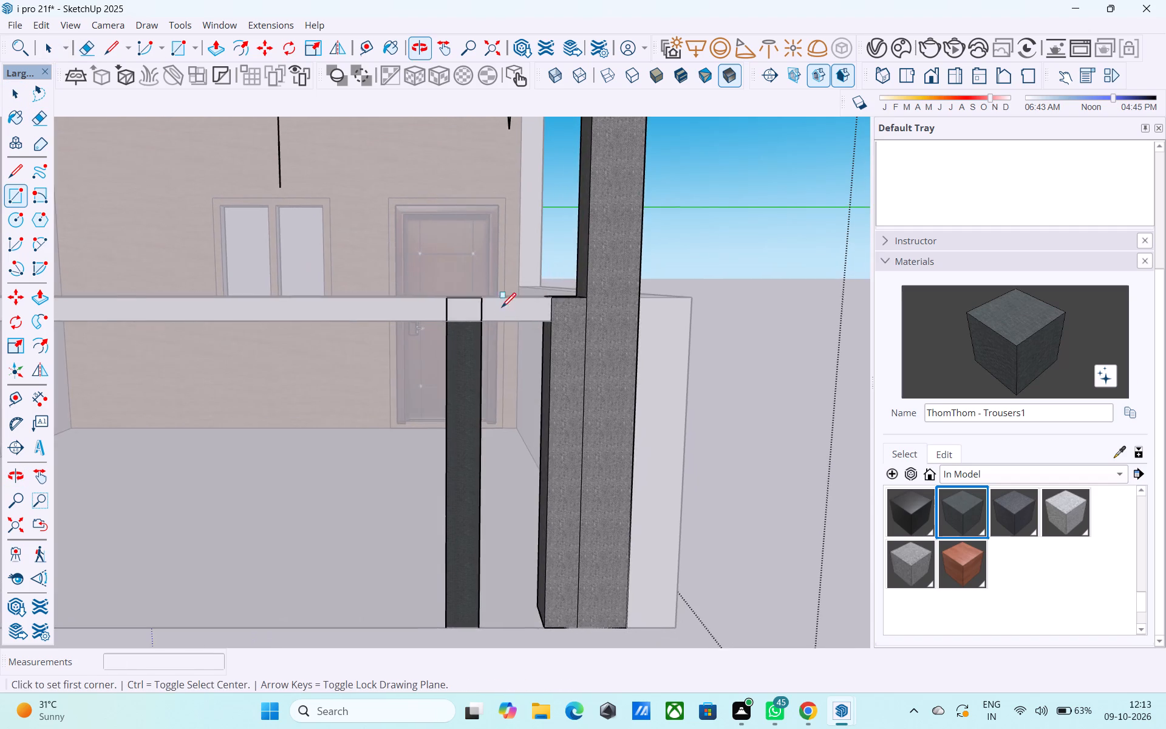
scroll(463, 321, "up", 4)
key("l")
scroll(445, 314, "up", 3)
left_click(445, 324)
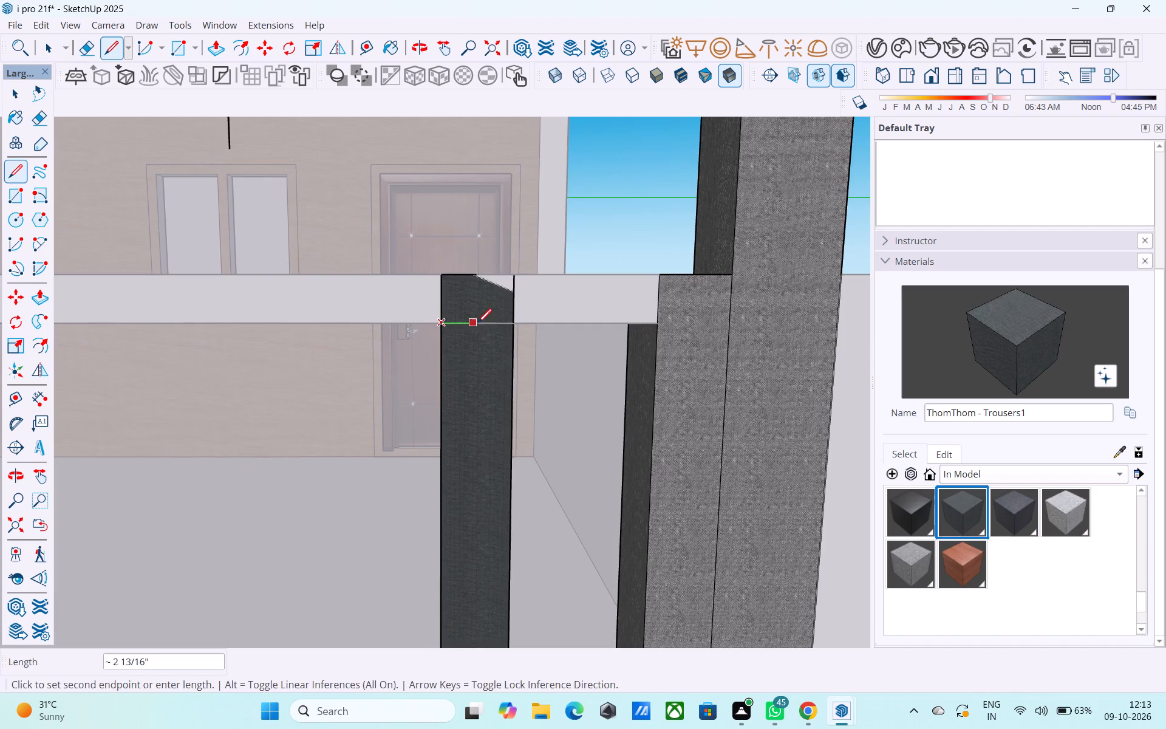
left_click(511, 330)
key("space")
Erase the post's side and top edges above that line, clearing it off the bar, and leave the group.
key("e")
left_click(439, 309)
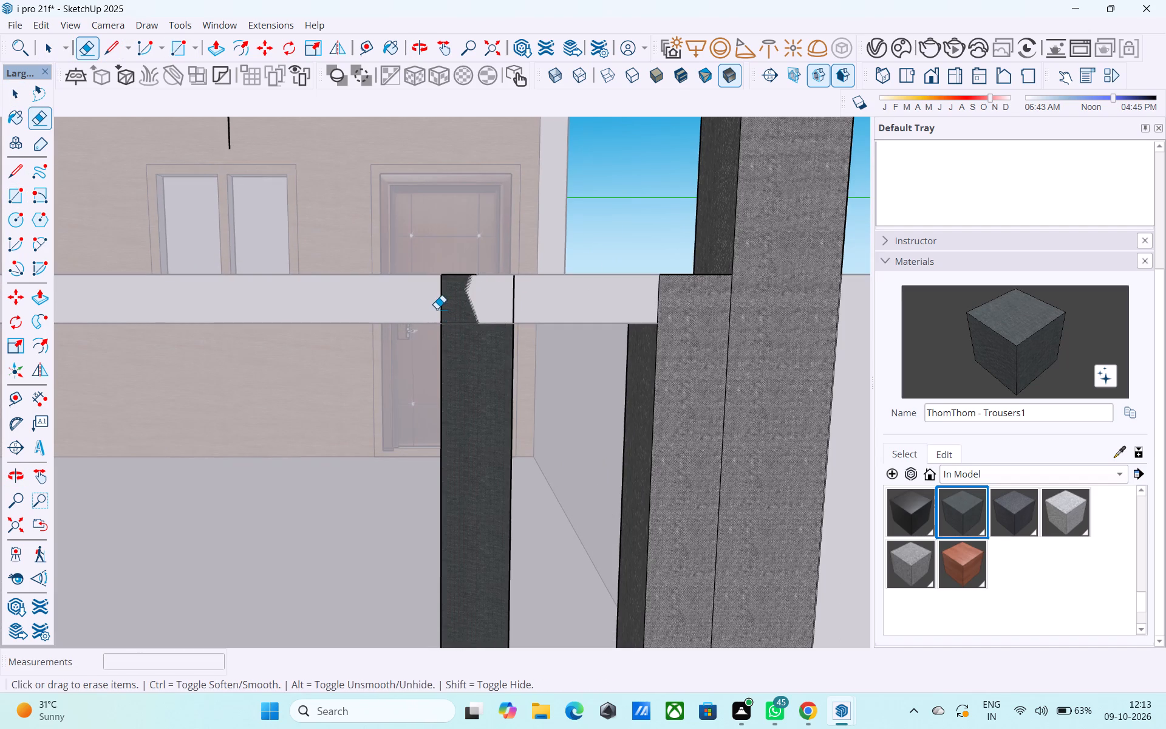
left_click_drag(449, 308, 430, 303)
left_click_drag(522, 305, 500, 303)
scroll(474, 289, "up", 3)
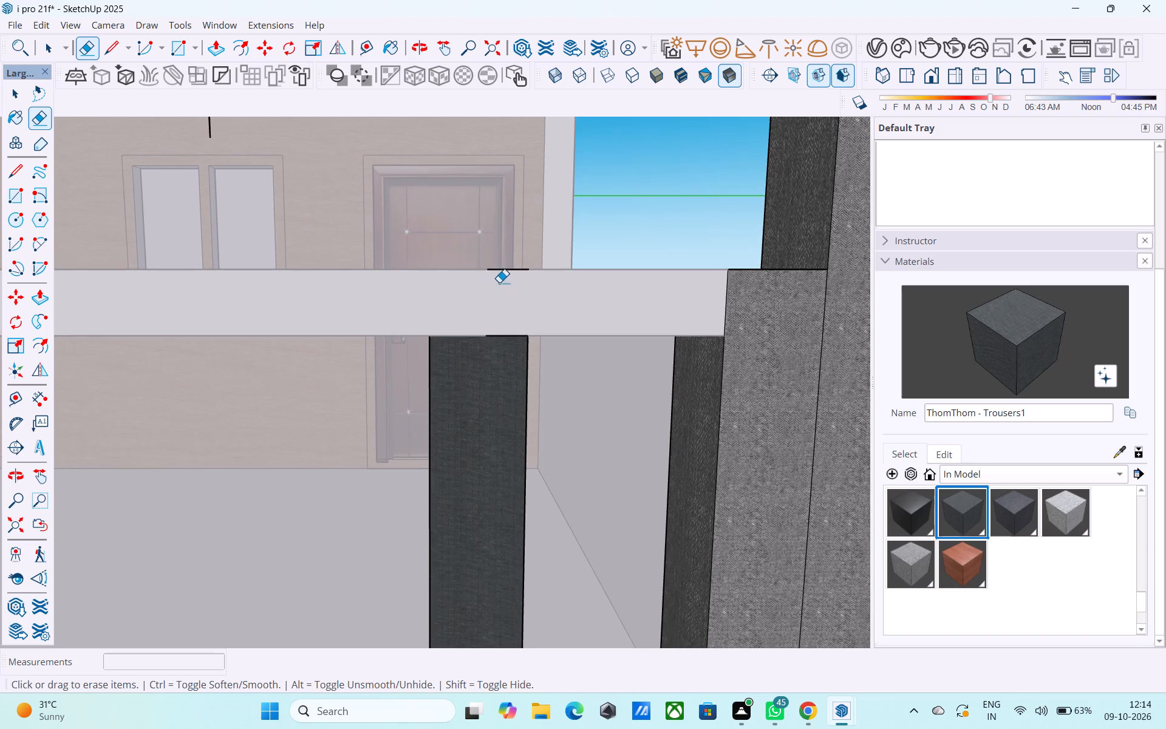
middle_click_drag(499, 285, 481, 335)
left_click(471, 269)
scroll(493, 289, "down", 6)
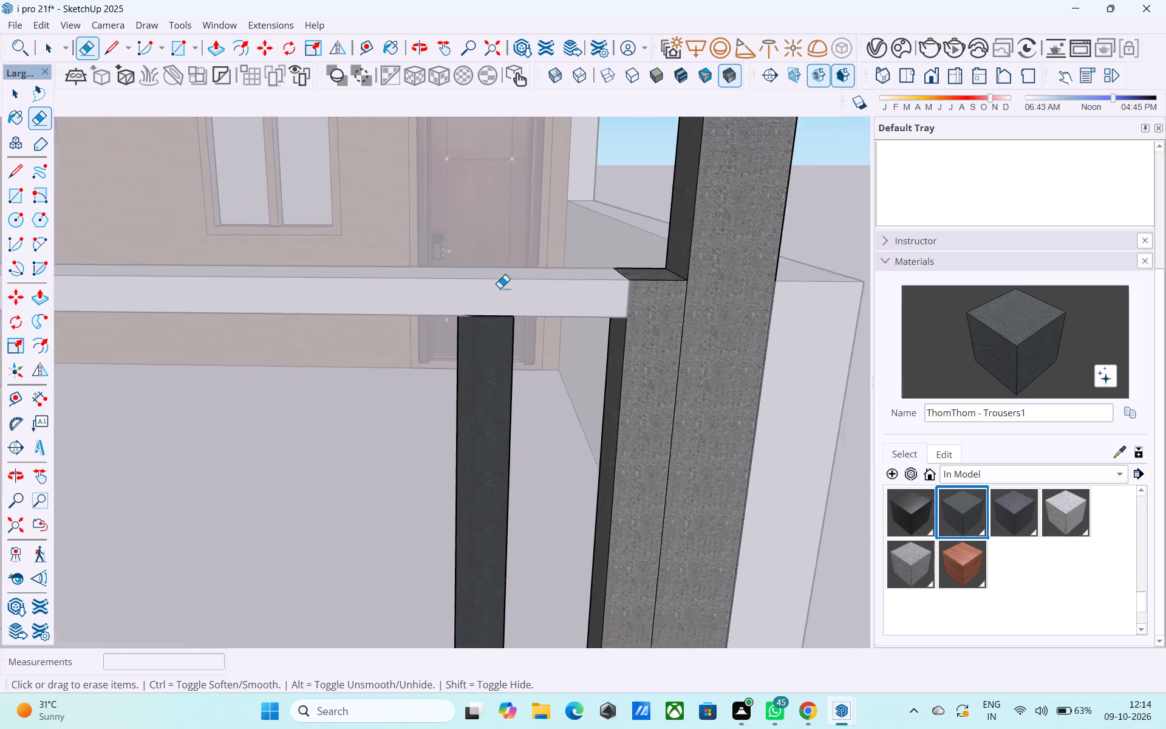
scroll(500, 288, "down", 16)
scroll(471, 315, "up", 1)
key("space")
left_click(417, 422)
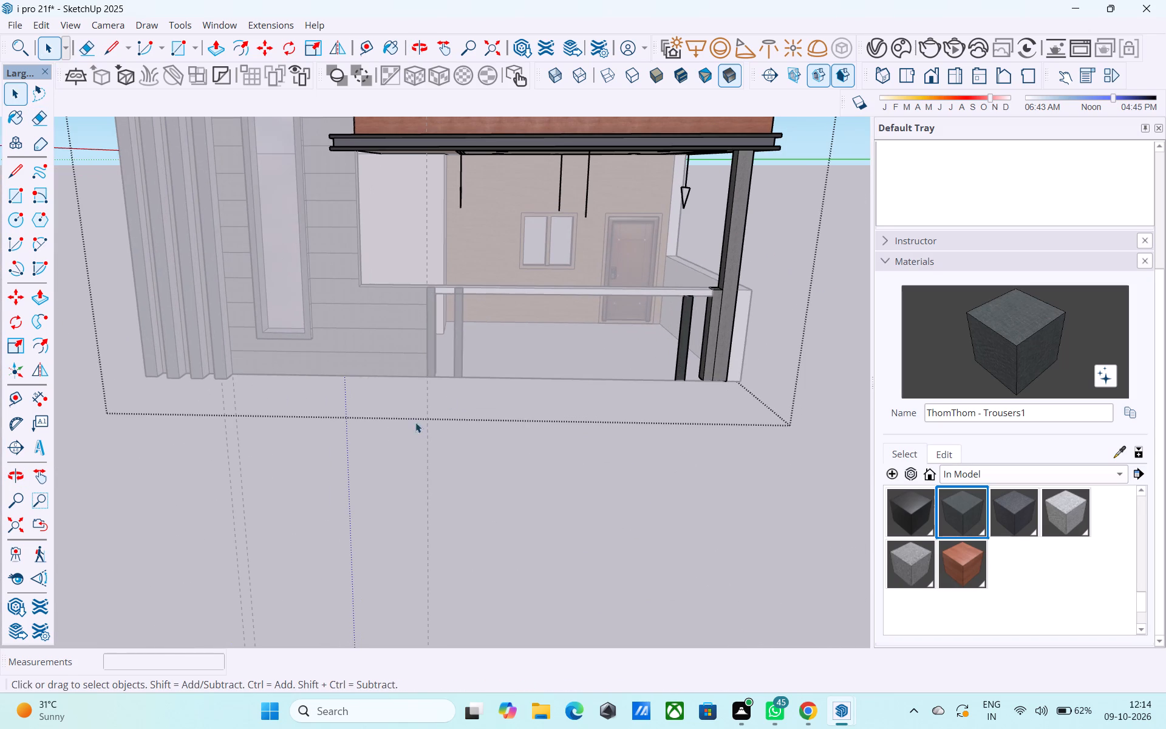
Draw a 5" line across the dark post near the low wall, level with the bar's underside.
scroll(468, 315, "up", 9)
double_click(445, 264)
scroll(445, 264, "up", 3)
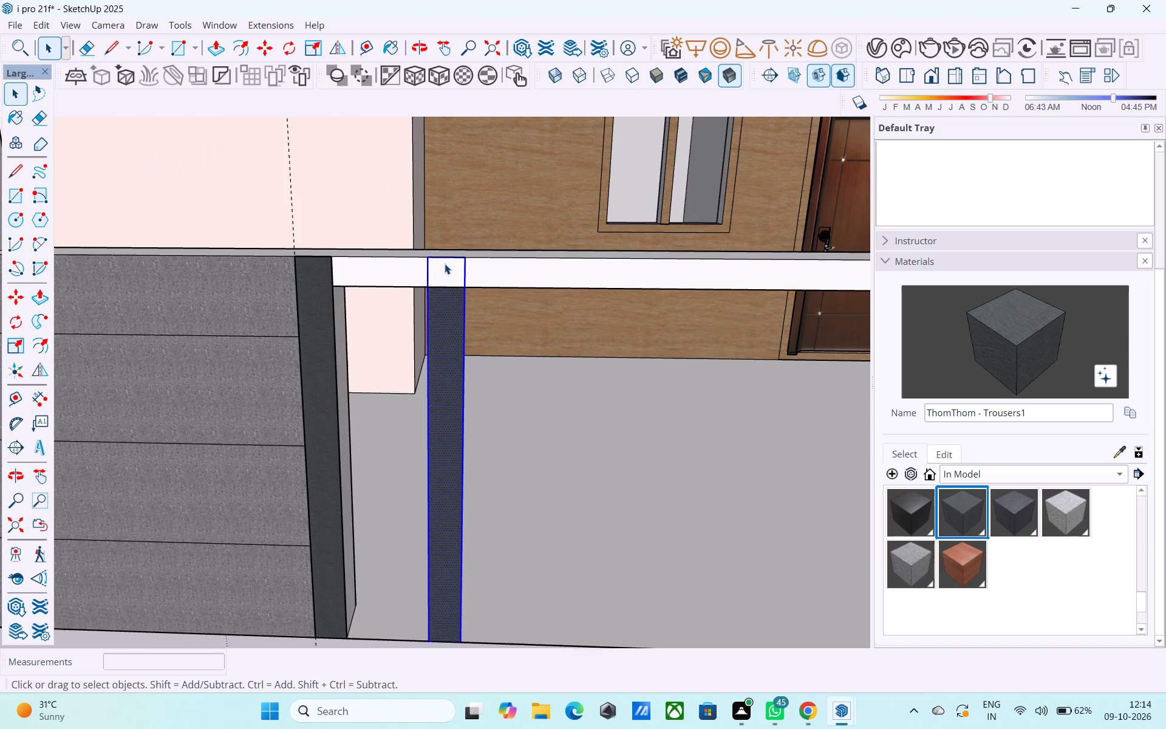
scroll(445, 264, "up", 1)
key("l")
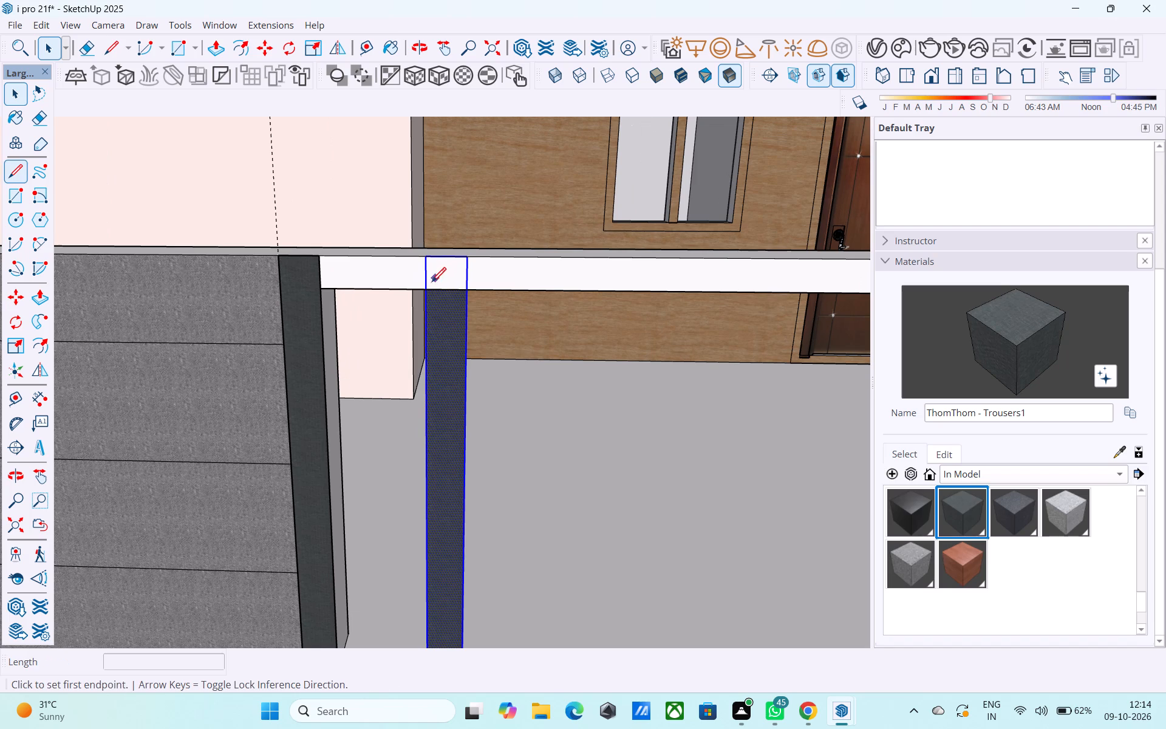
left_click(428, 288)
left_click(466, 294)
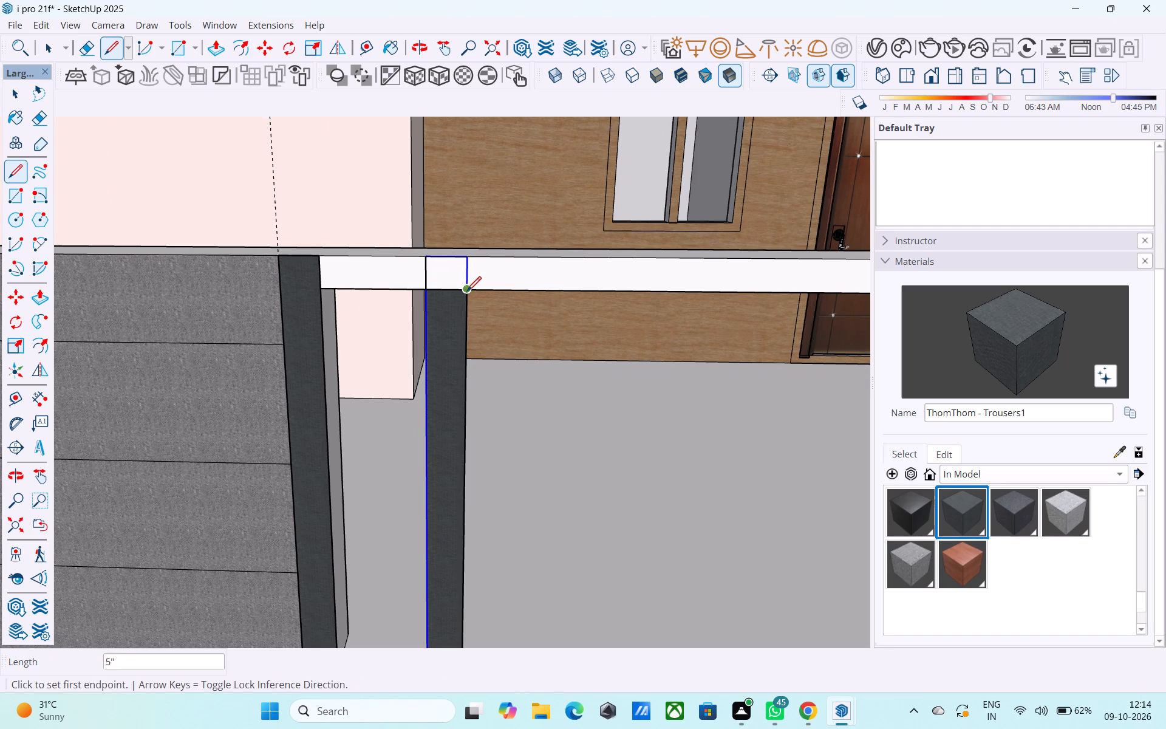
Erase both side edges of the post near the low wall where they overlap the horizontal bar.
key("e")
left_click_drag(442, 278, 413, 275)
left_click_drag(471, 279, 419, 278)
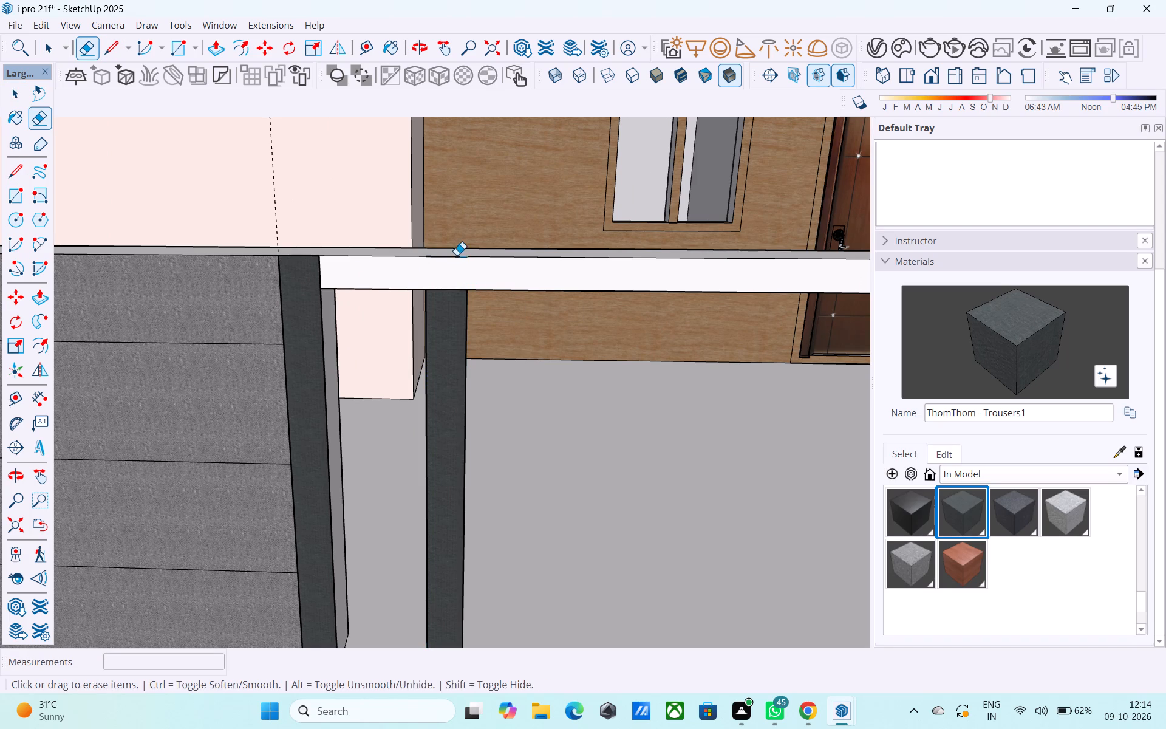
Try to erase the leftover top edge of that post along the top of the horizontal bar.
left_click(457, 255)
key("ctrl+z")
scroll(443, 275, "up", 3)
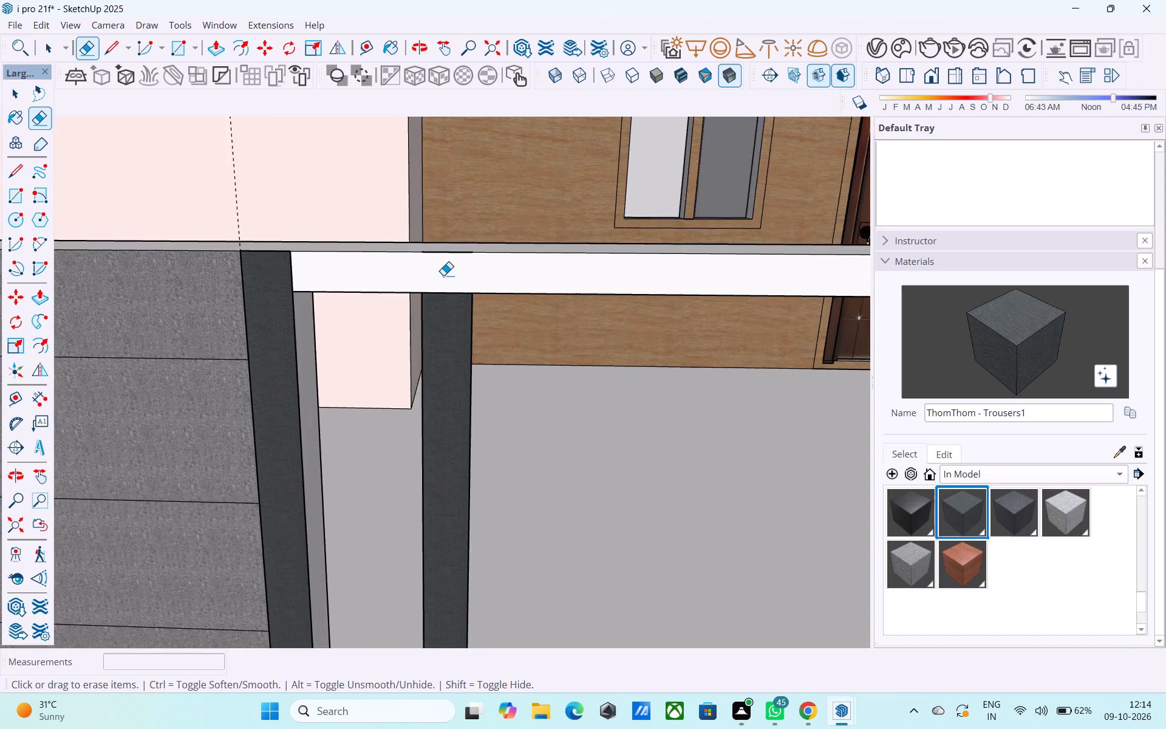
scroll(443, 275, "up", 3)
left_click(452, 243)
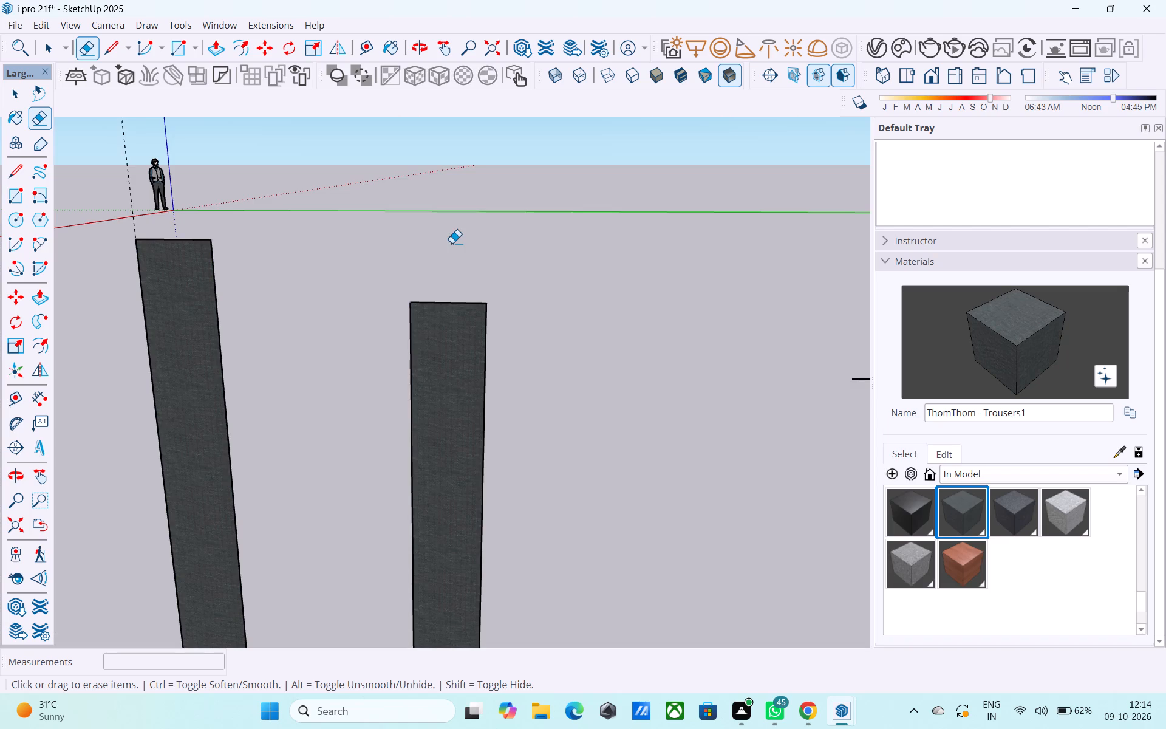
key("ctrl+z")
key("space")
Inside the low wall's group, draw a 4' 8" vertical line from the midpoint of the bar's underside to the porch's base edge.
scroll(445, 267, "down", 8)
middle_click_drag(445, 269, 449, 276)
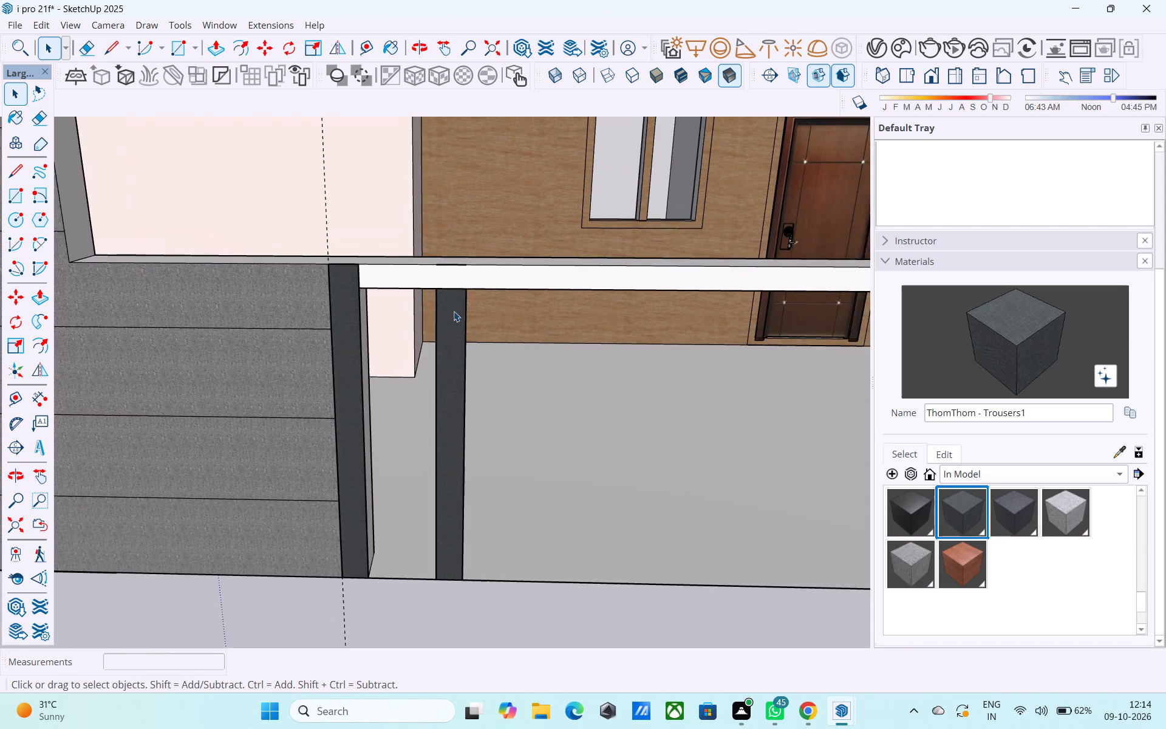
scroll(454, 311, "down", 4)
middle_click_drag(453, 323, 418, 322)
scroll(475, 351, "down", 5)
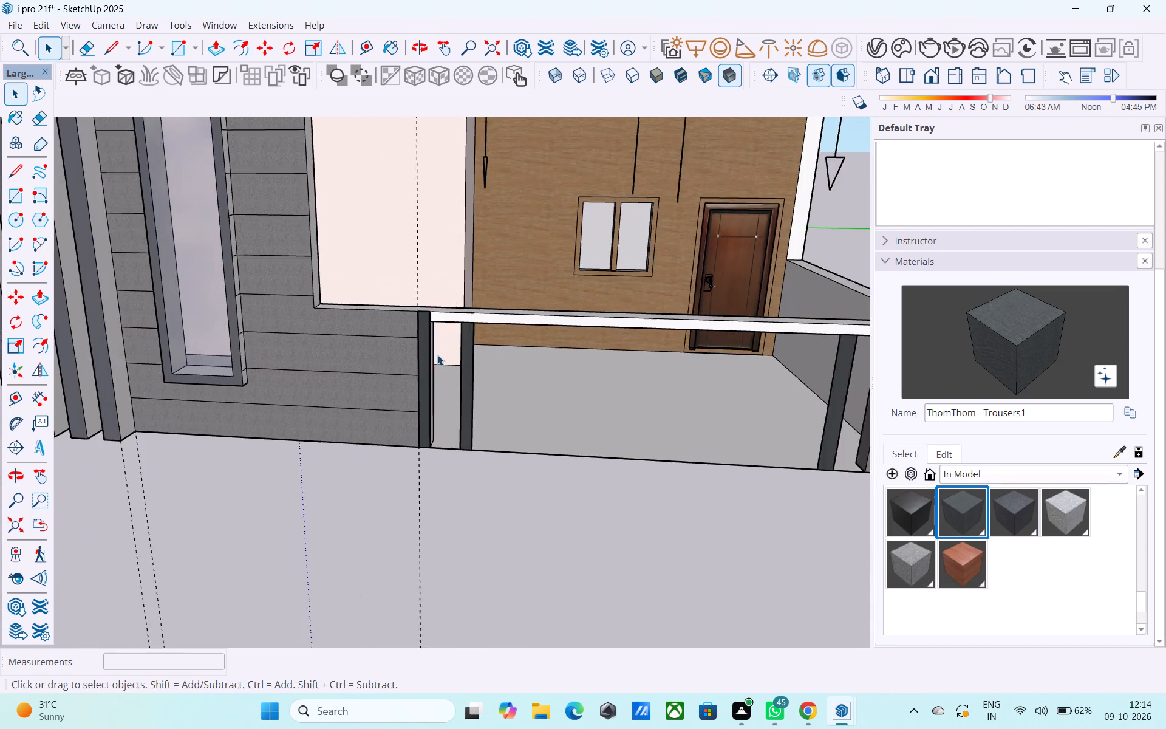
scroll(437, 355, "down", 4)
middle_click_drag(376, 358, 469, 346)
middle_click_drag(548, 338, 568, 315)
scroll(542, 347, "up", 4)
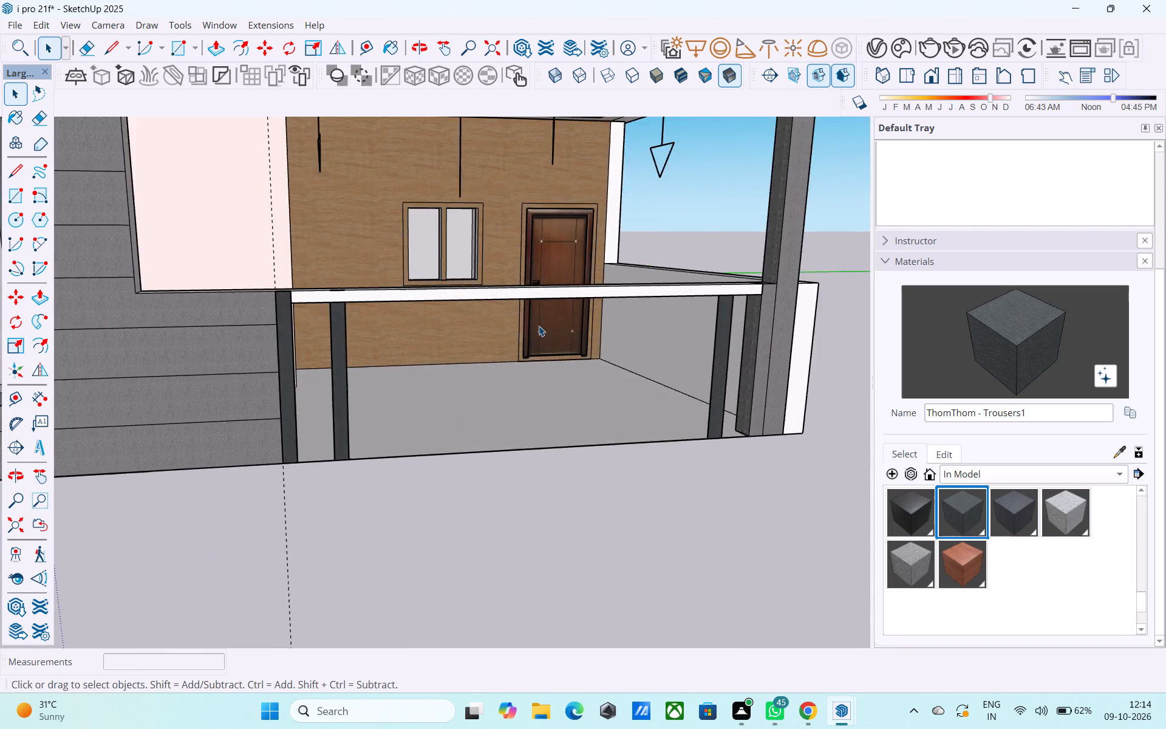
scroll(539, 326, "up", 3)
middle_click_drag(530, 323, 510, 323)
key("l")
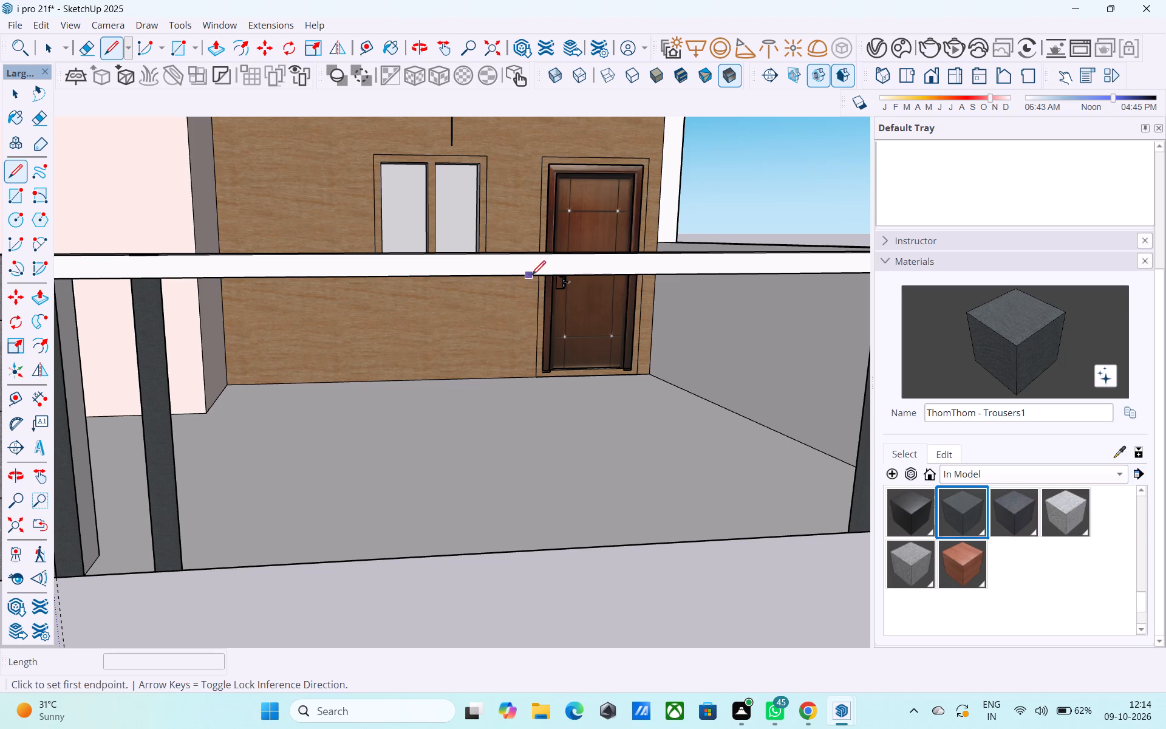
middle_click_drag(546, 277, 519, 276)
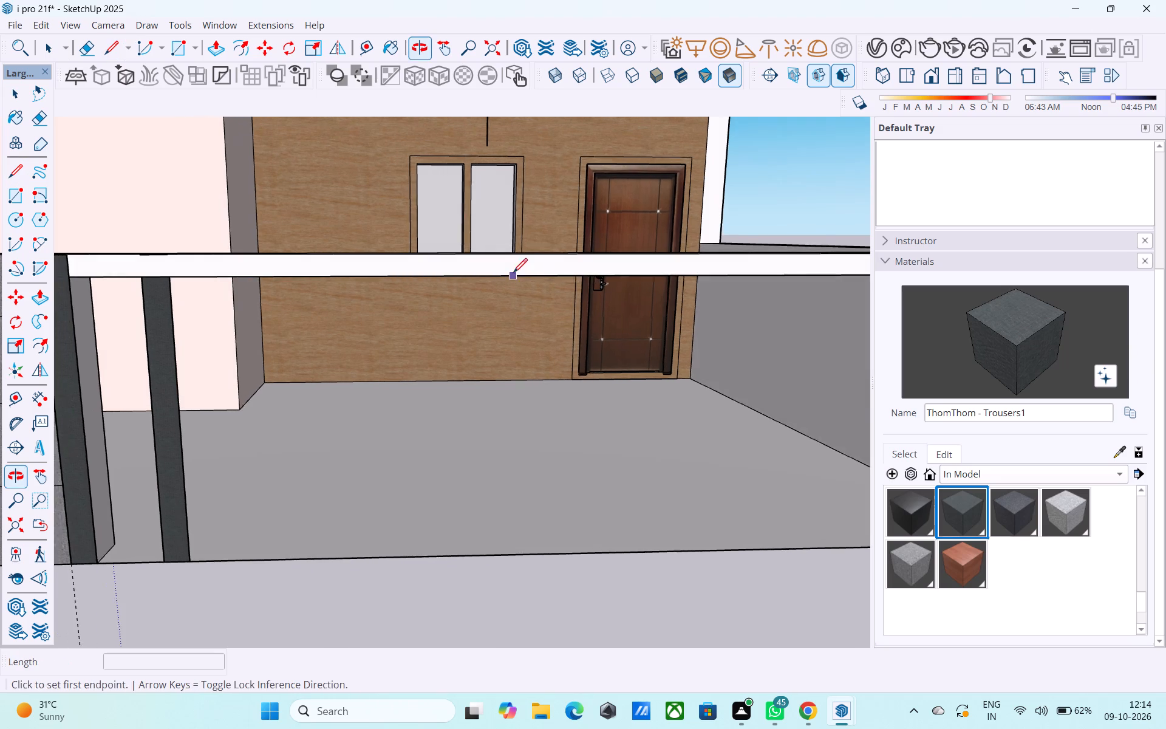
scroll(513, 274, "down", 11)
key("space")
double_click(508, 270)
scroll(511, 274, "up", 3)
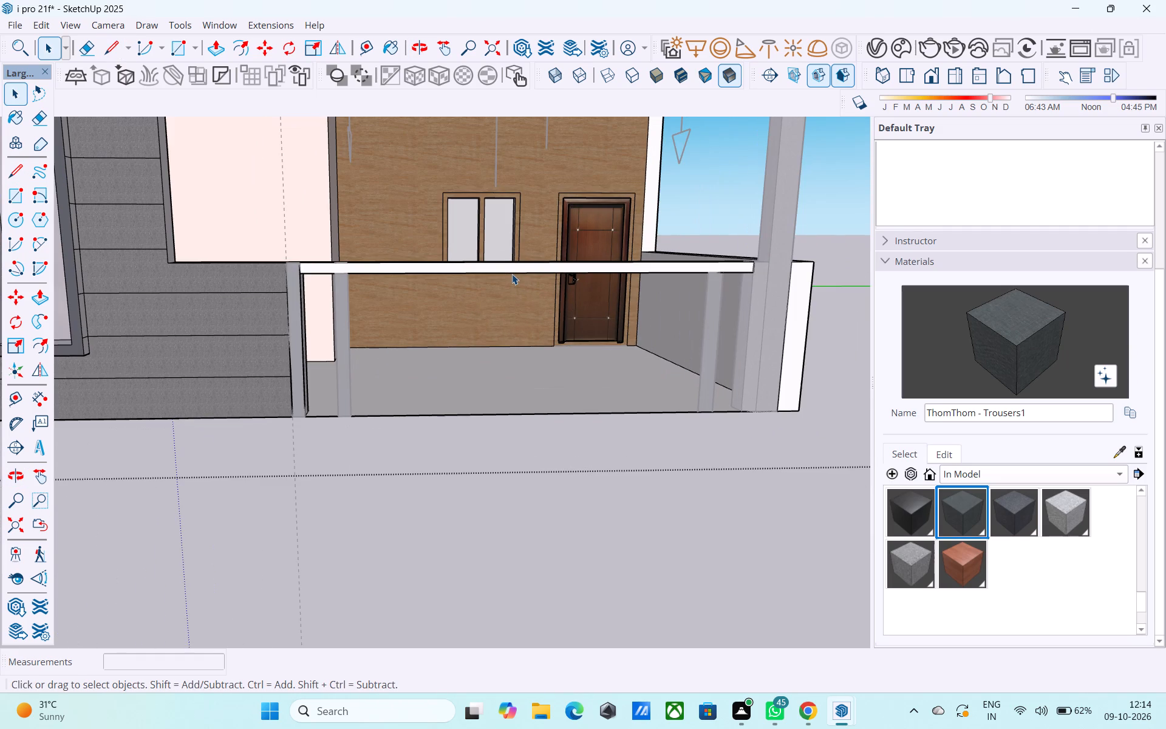
key("l")
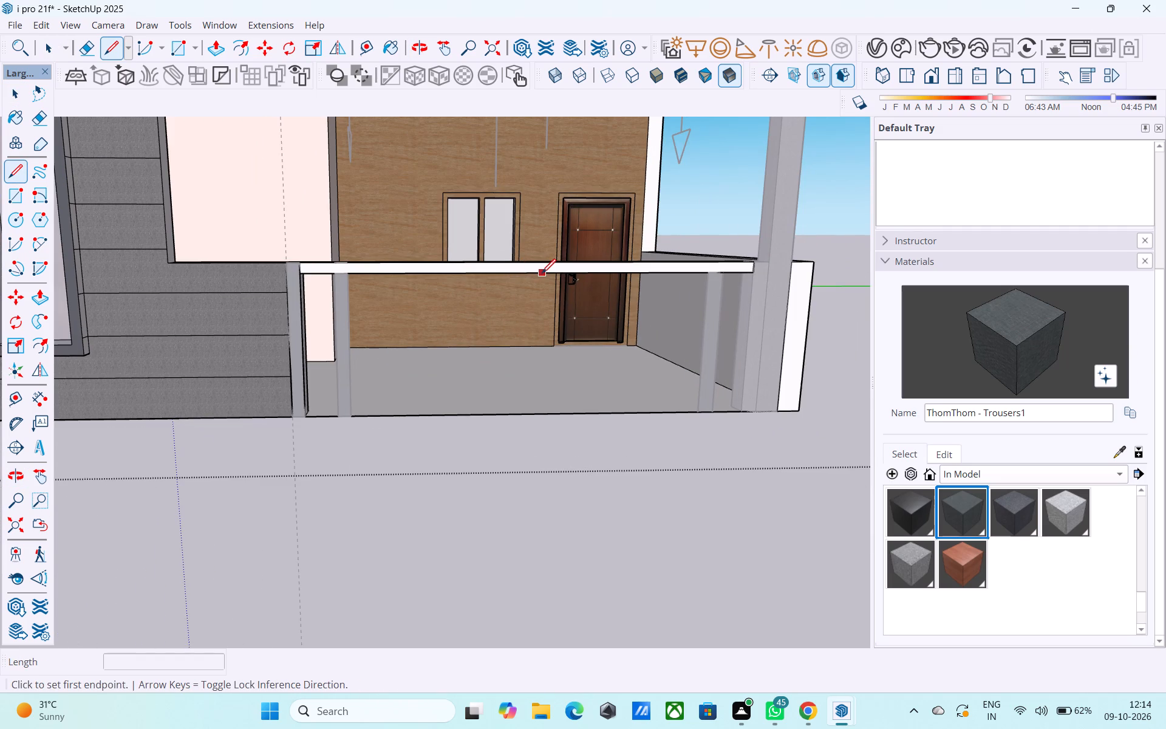
left_click(536, 275)
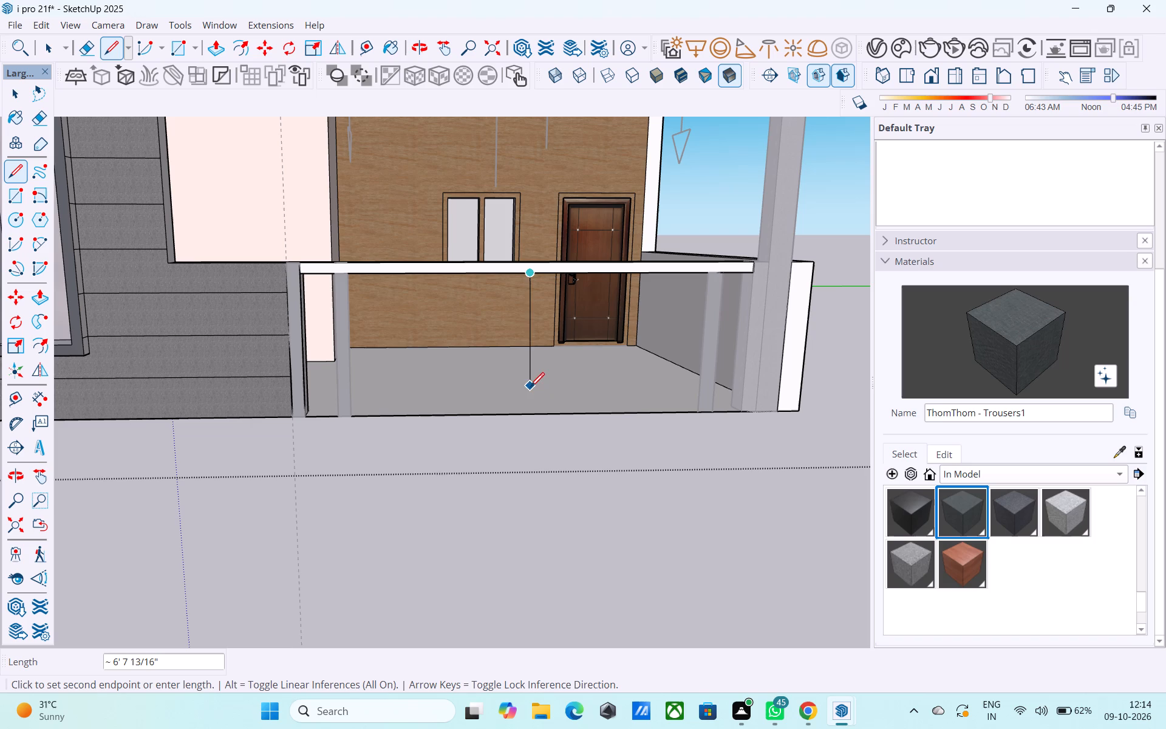
left_click(530, 416)
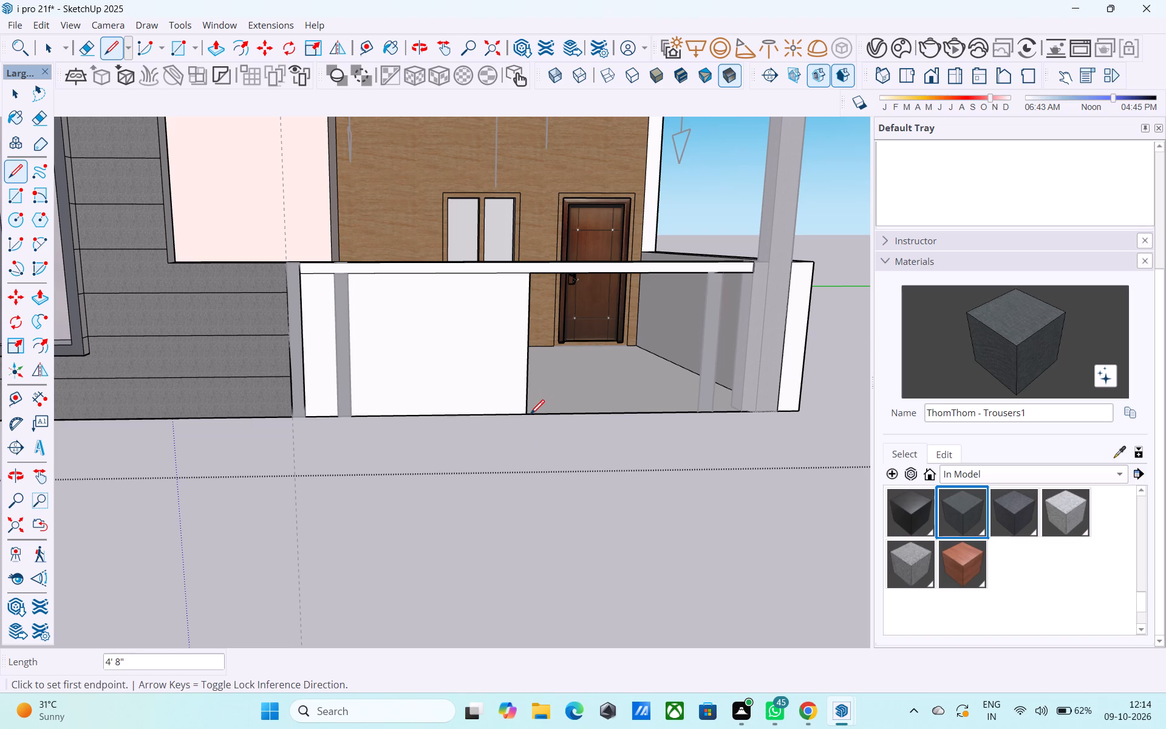
Copy the vertical line 4" along the bar's underside towards the pillar.
middle_click_drag(535, 402, 507, 376)
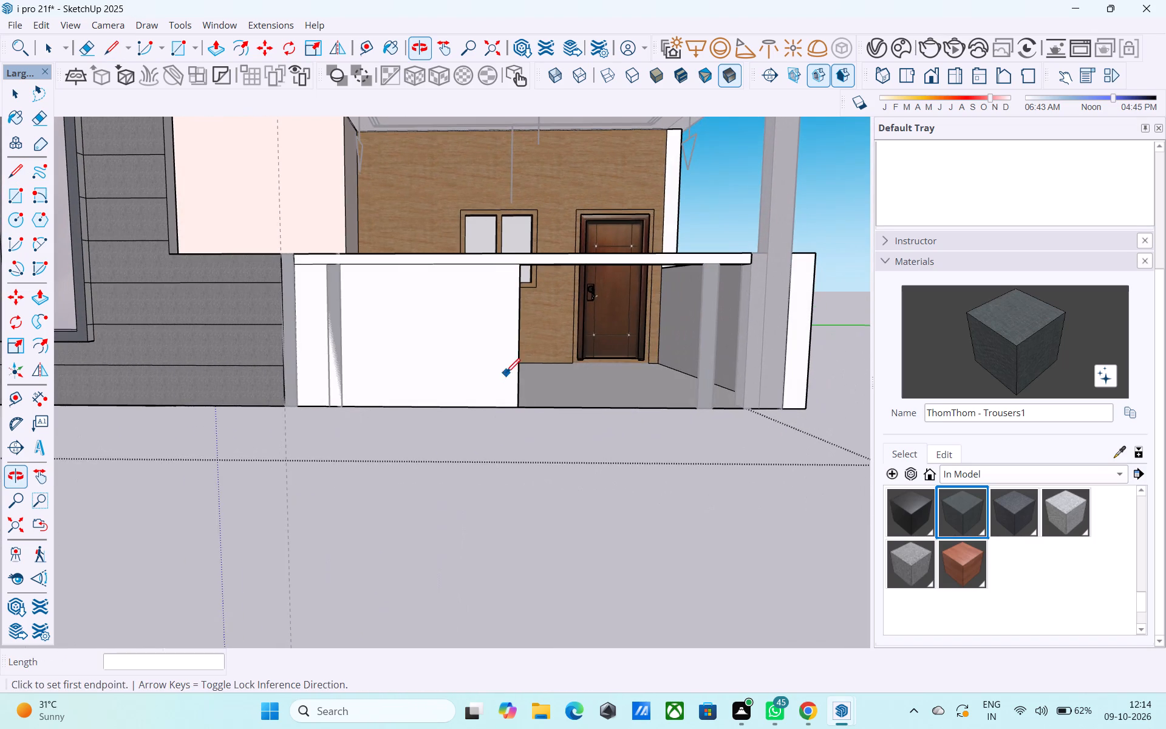
scroll(468, 311, "up", 4)
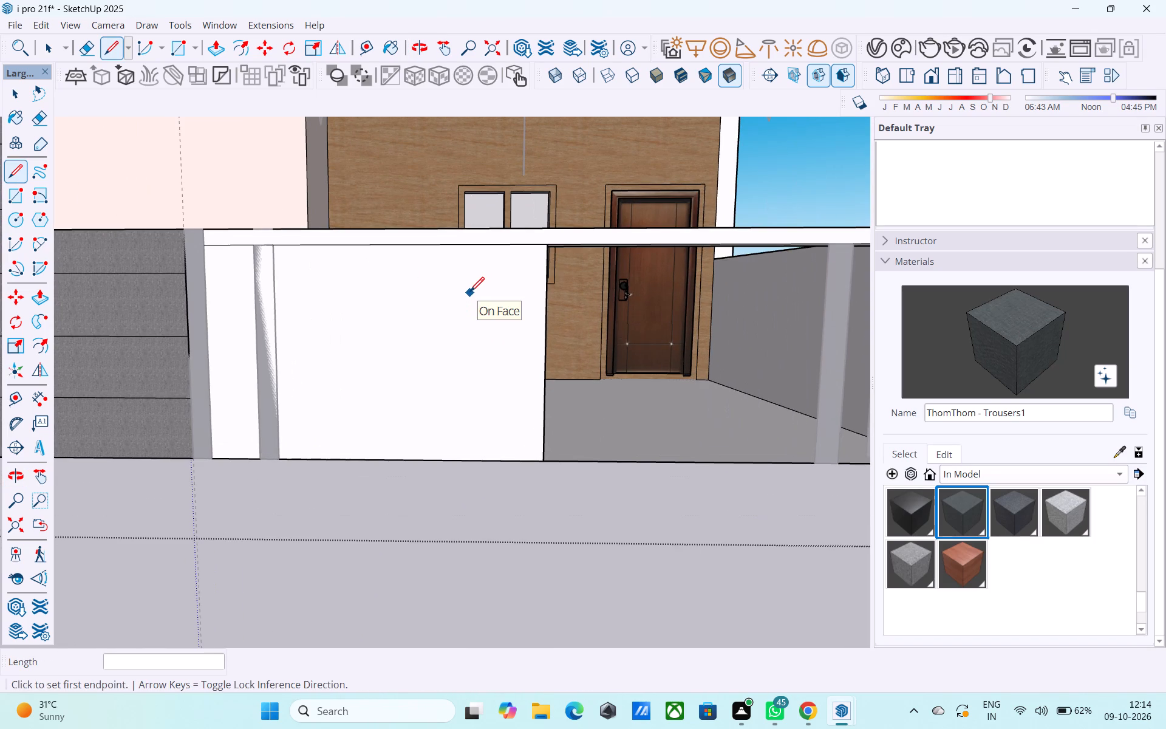
middle_click_drag(398, 341, 431, 420)
scroll(417, 366, "up", 1)
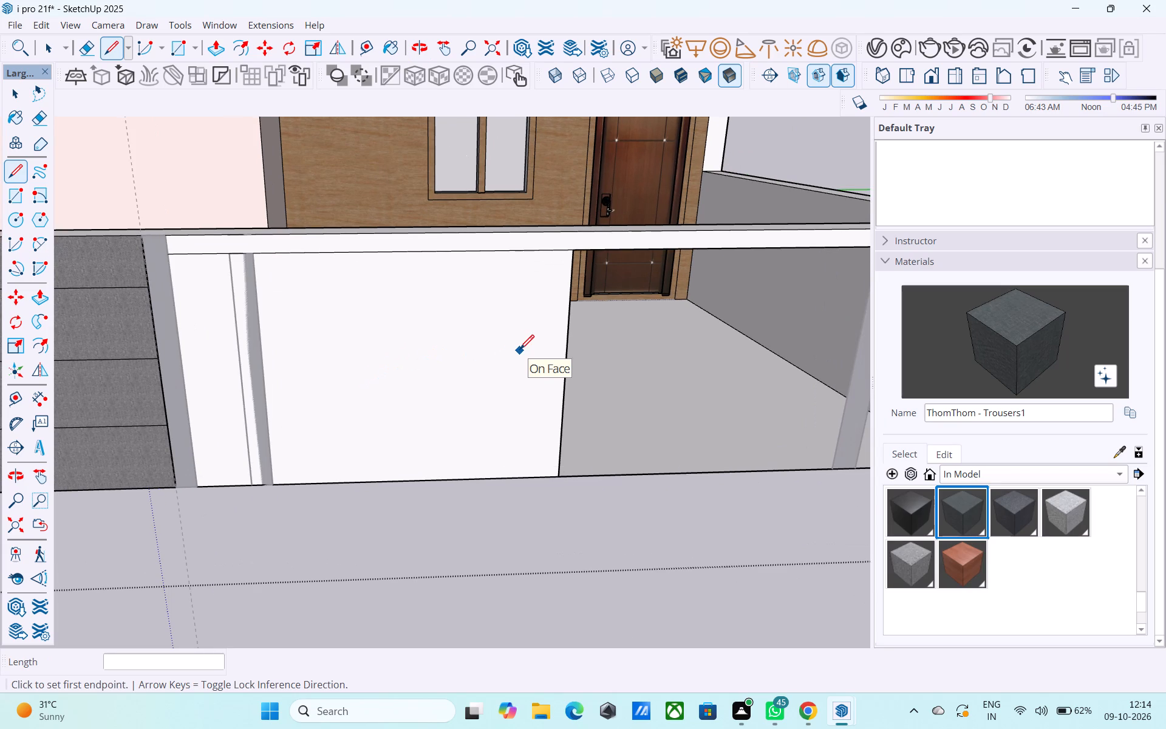
key("space")
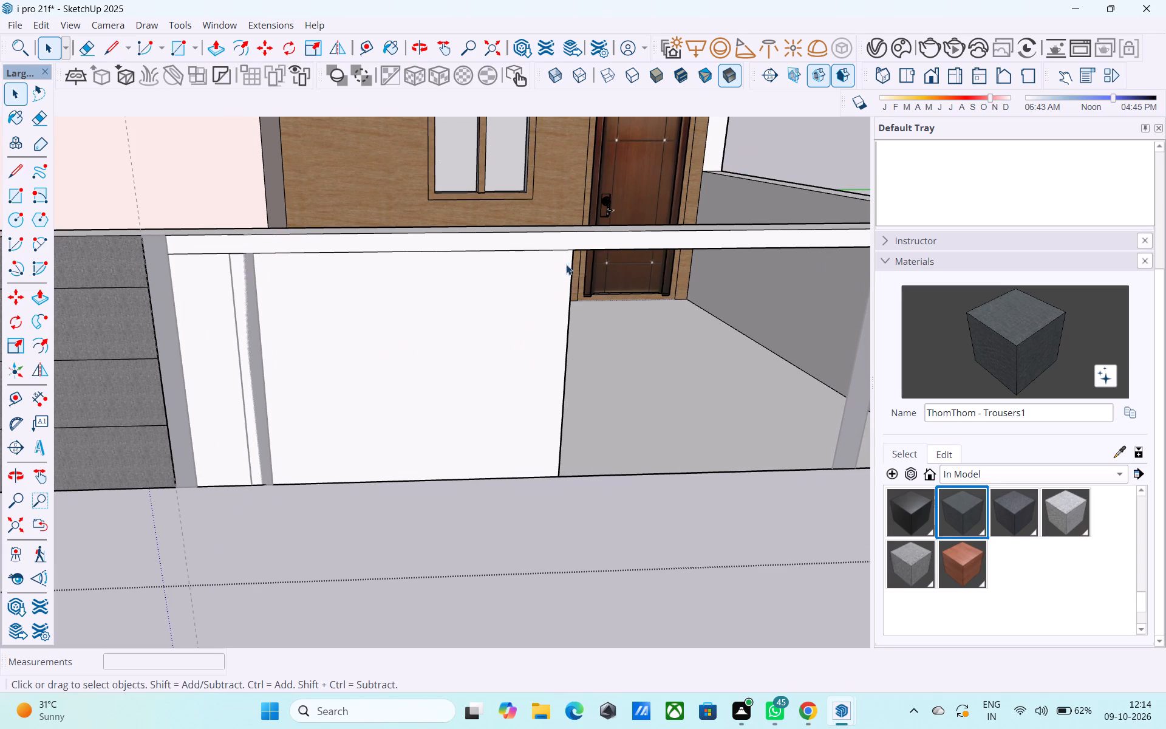
left_click(572, 267)
key("m")
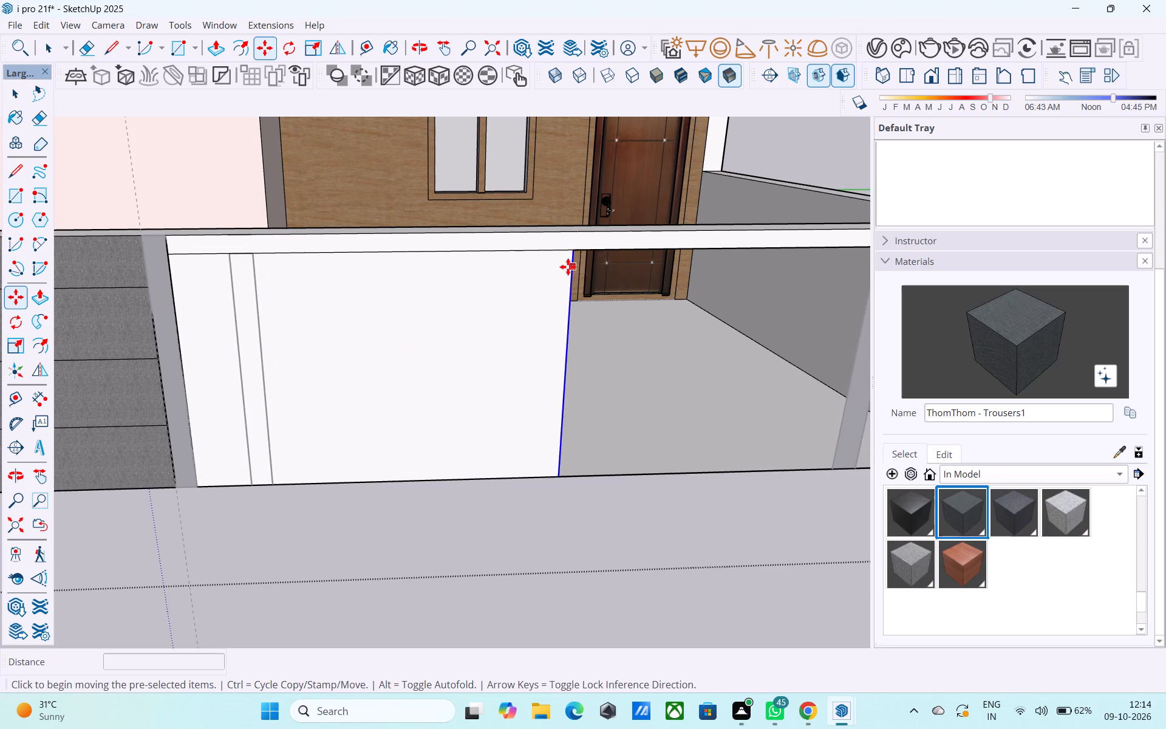
left_click(572, 252)
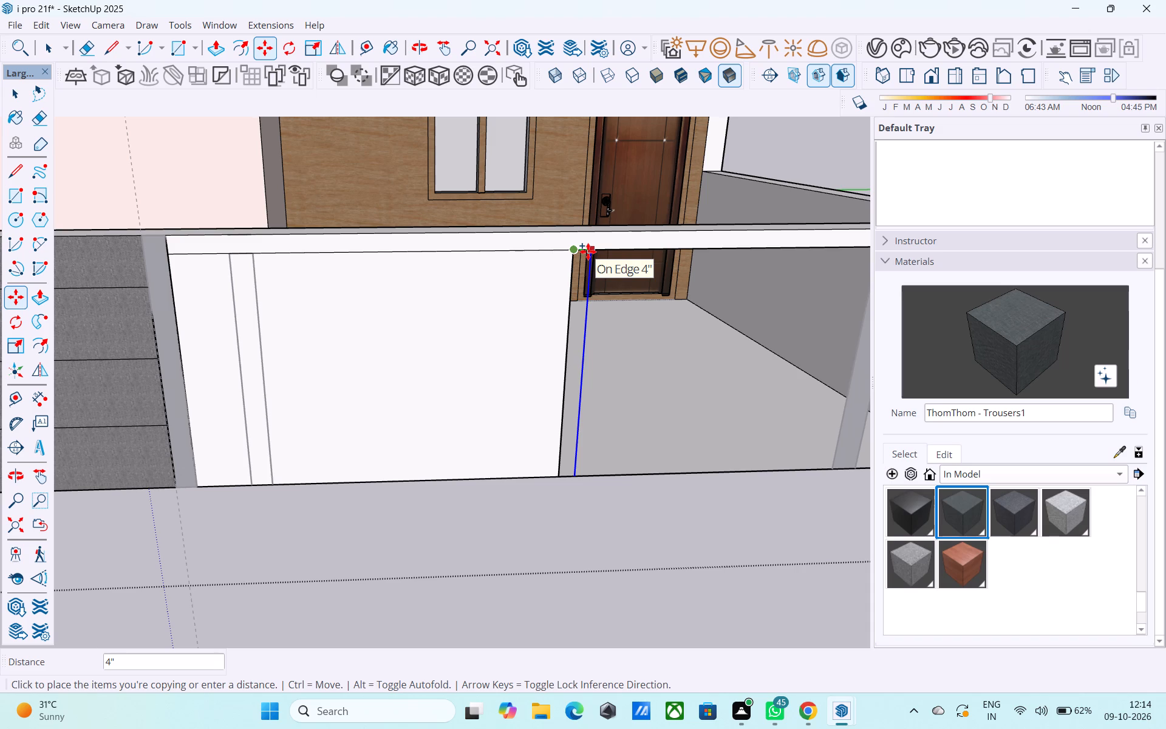
left_click(588, 252)
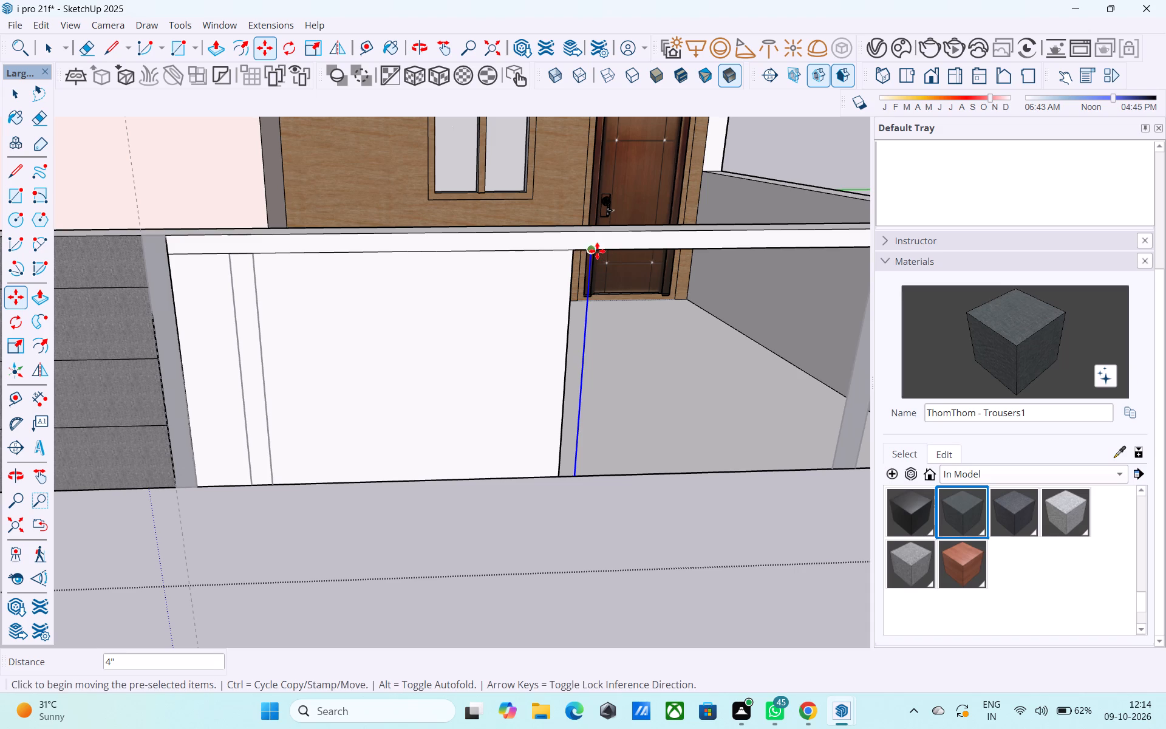
Copy the newly placed vertical line a further 2" towards the pillar.
left_click(596, 251)
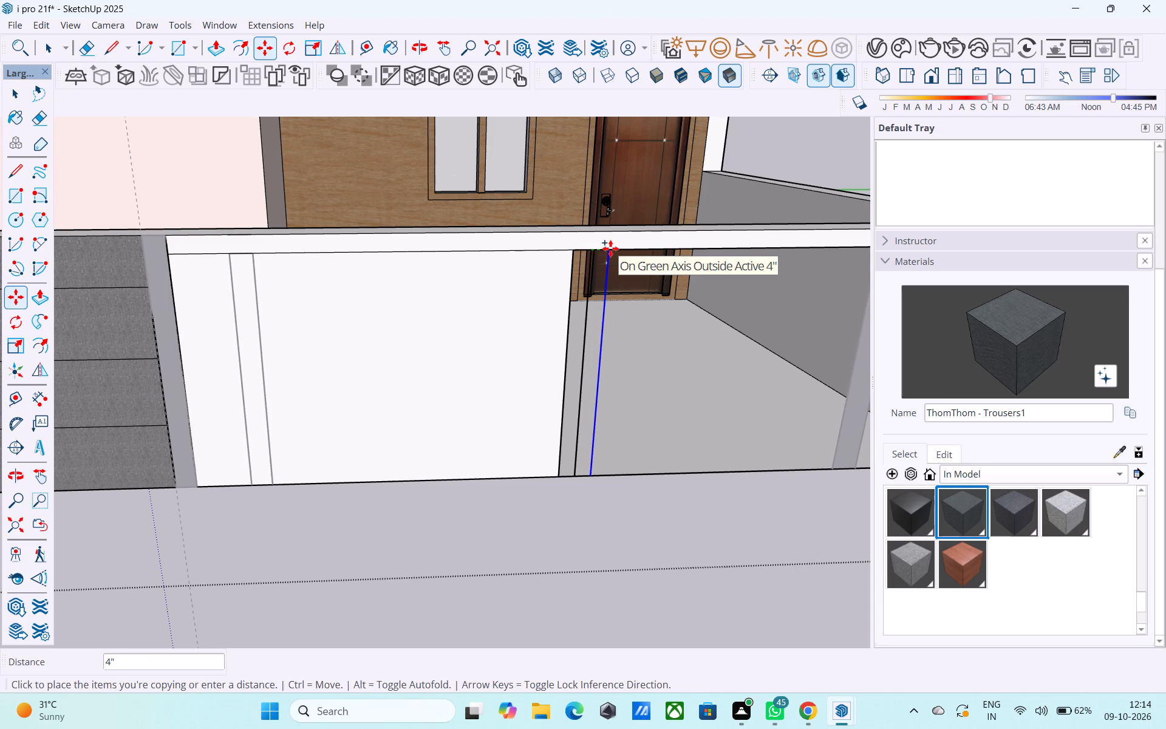
type("2\"")
key("Return")
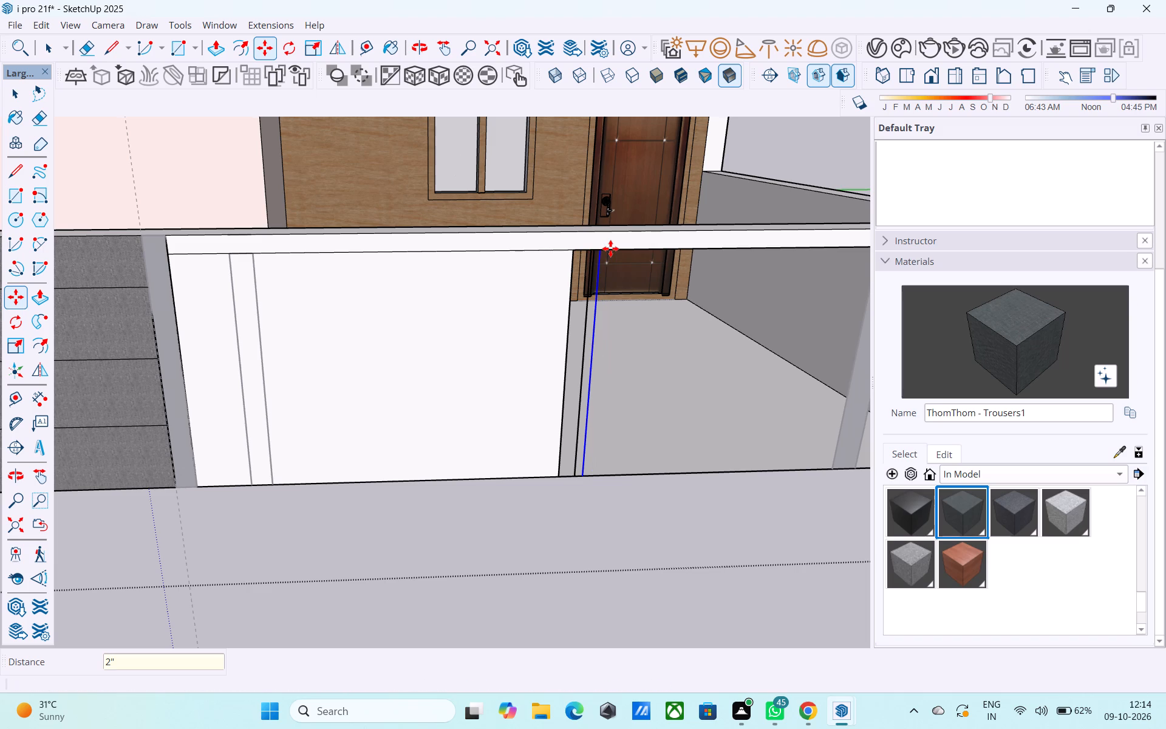
Copy the newest vertical line a further 4" along the bar's underside towards the pillar.
left_click(598, 247)
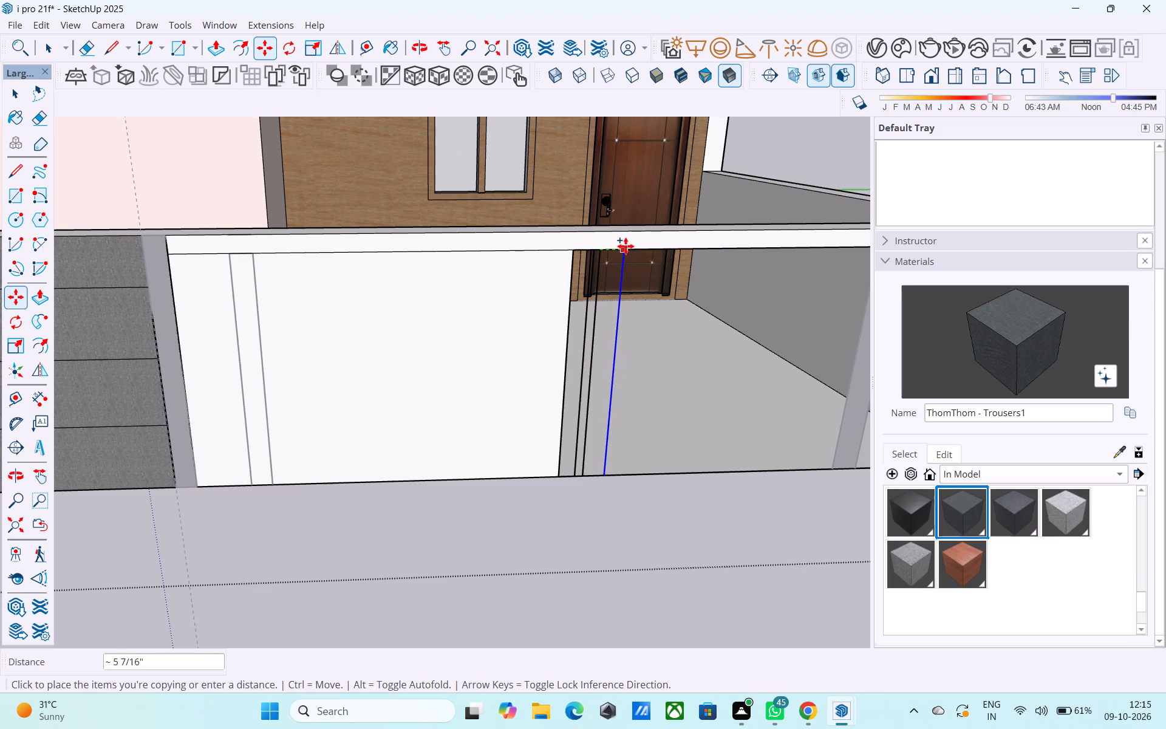
type("4\"")
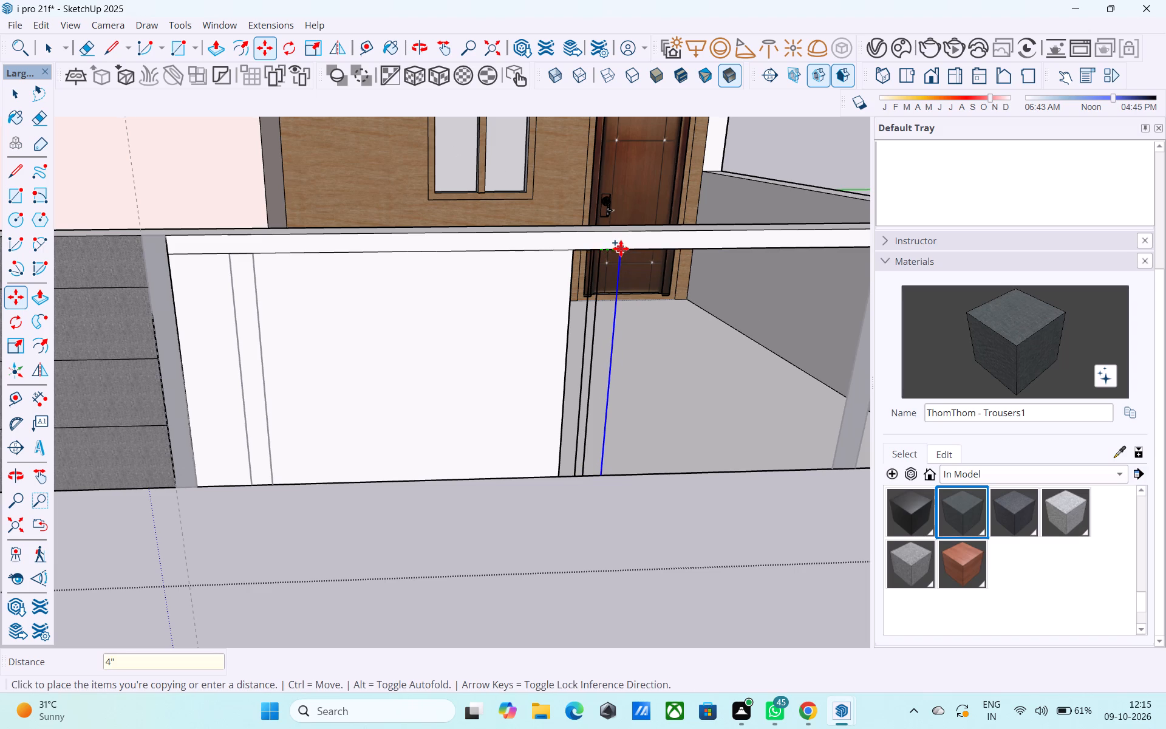
key("Return")
Draw a 4" by 4' 8" rectangle from the white panel's free edge to the first vertical line.
key("r")
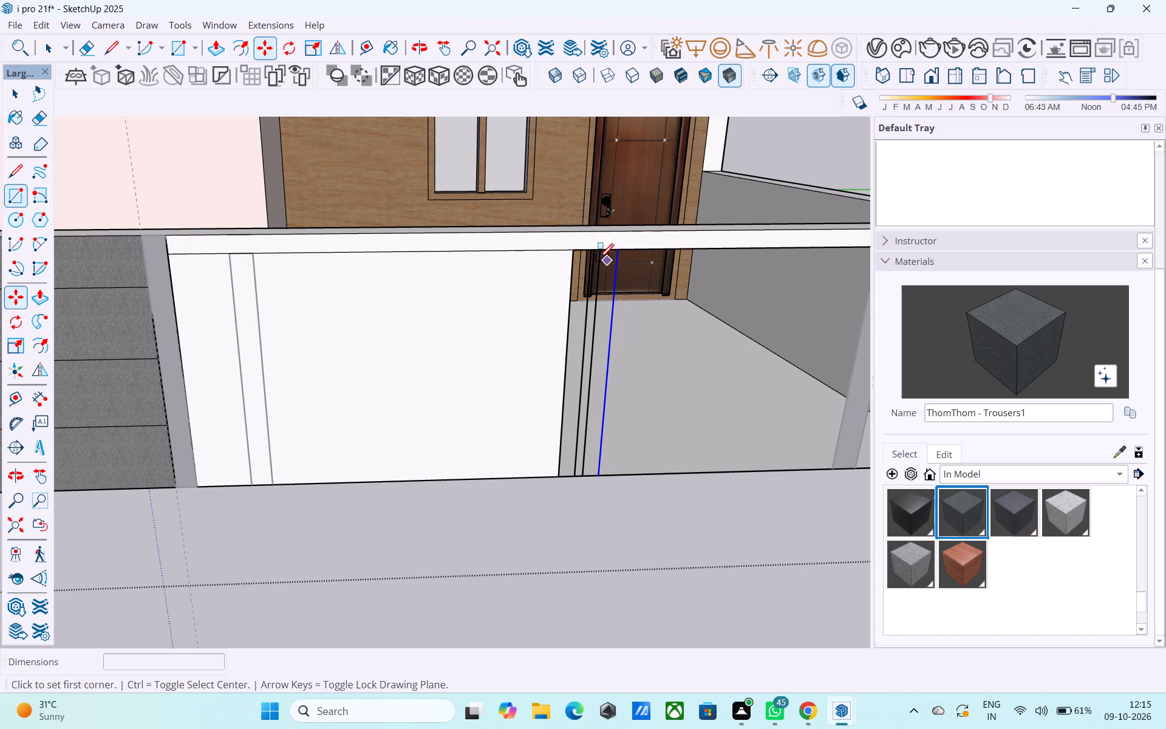
middle_click_drag(559, 236, 491, 167)
scroll(485, 222, "down", 9)
scroll(534, 256, "up", 5)
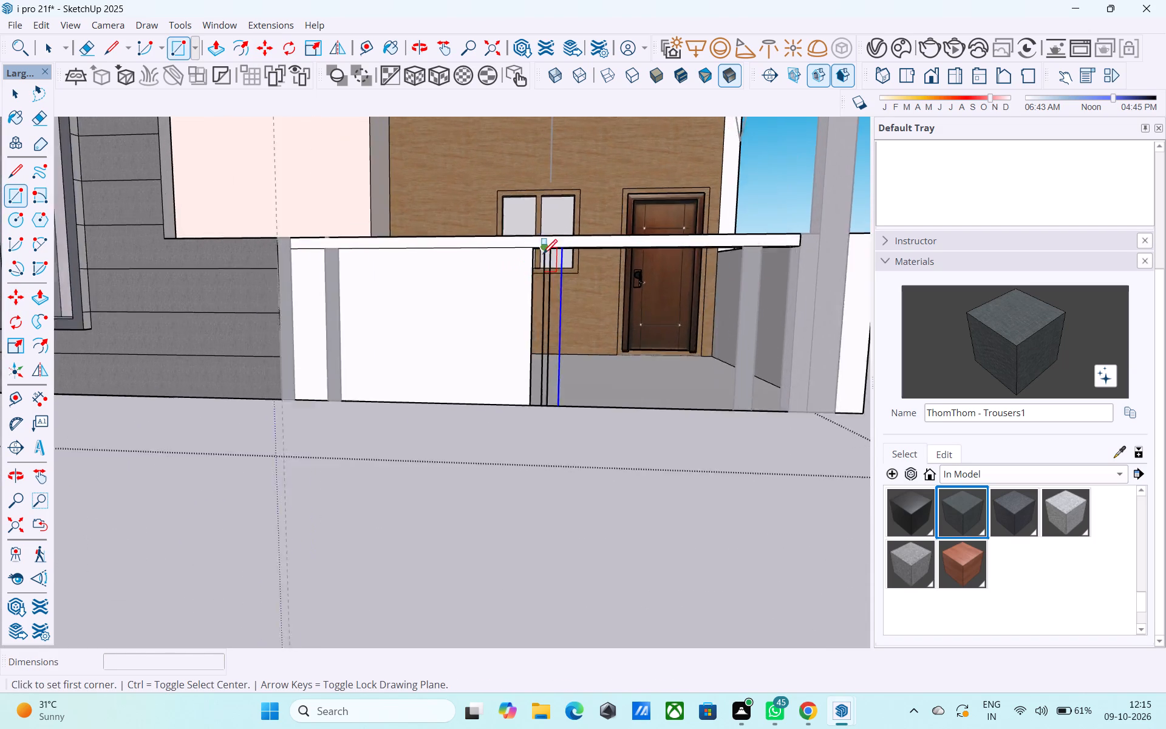
scroll(543, 255, "up", 8)
scroll(493, 243, "down", 3)
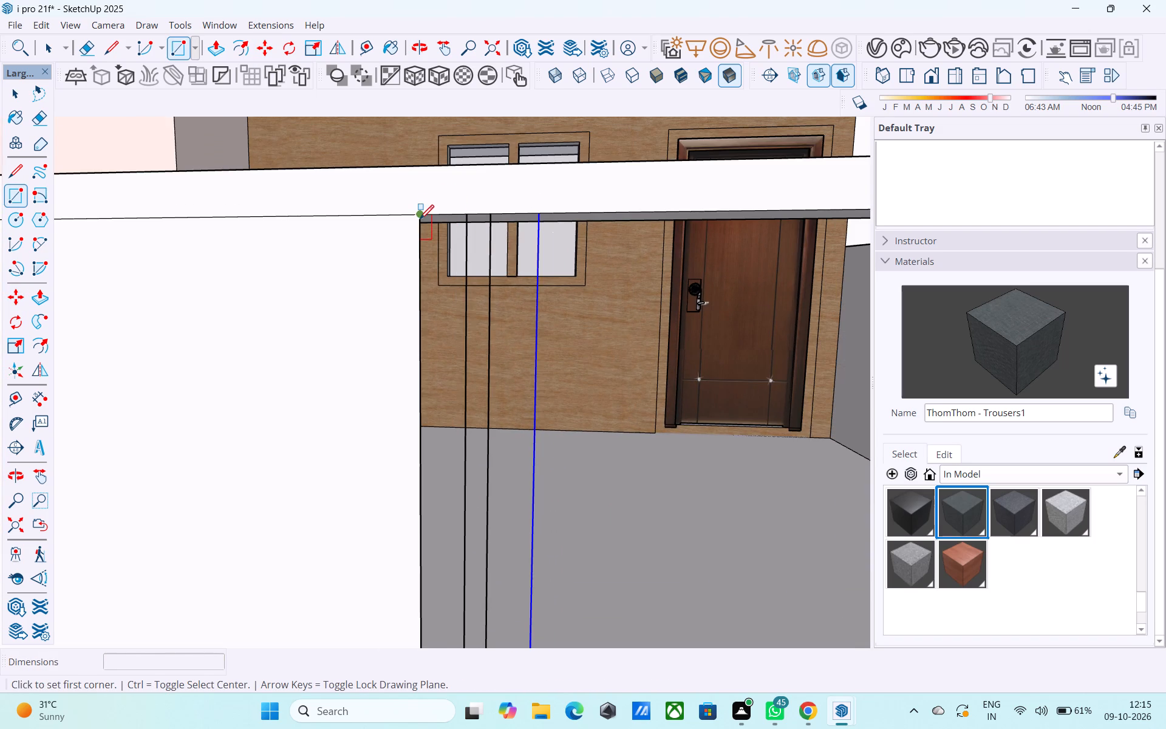
left_click(420, 221)
scroll(424, 237, "down", 5)
scroll(429, 436, "up", 7)
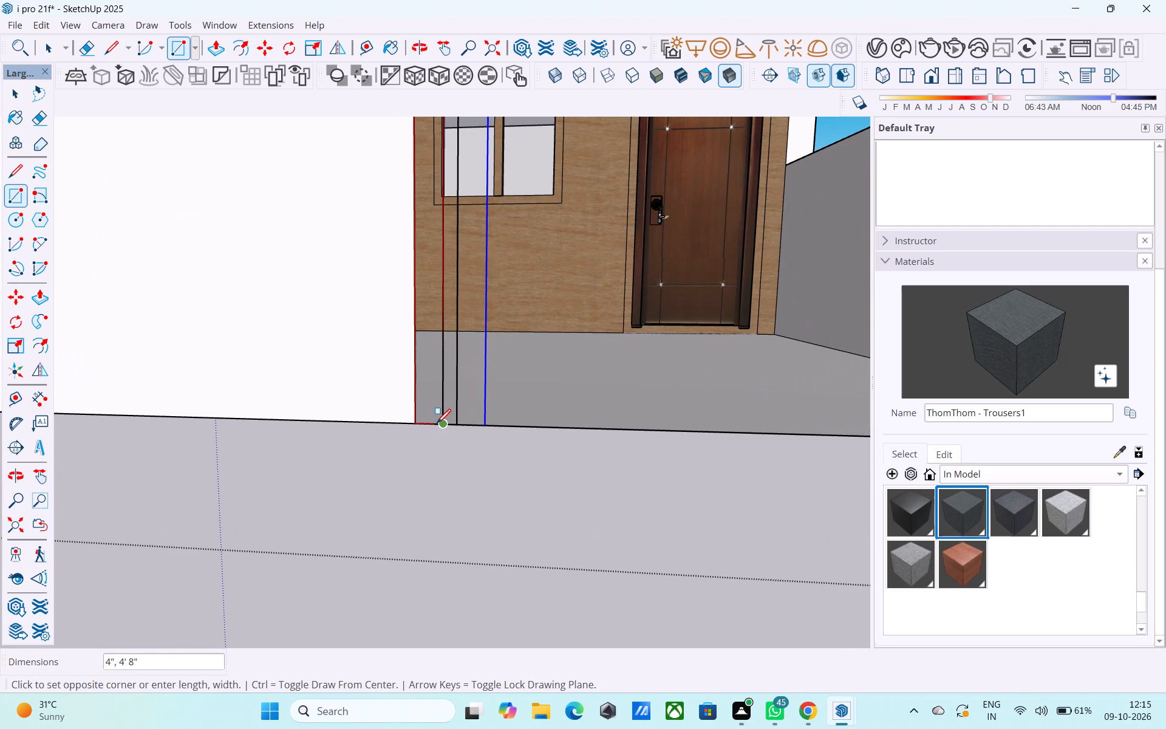
left_click(437, 425)
Draw a full-height rectangle between the last two vertical lines to fill the second 4" strip.
scroll(506, 244, "down", 4)
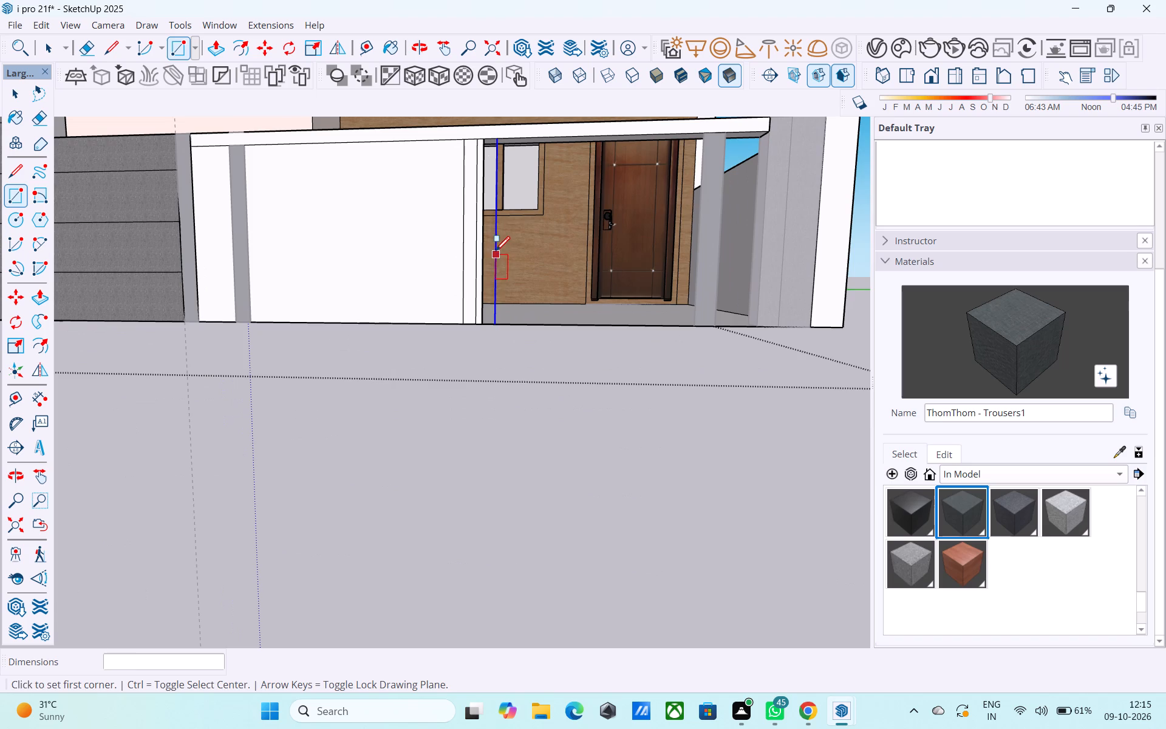
middle_click_drag(494, 251, 475, 309, "shift")
scroll(473, 257, "up", 8)
scroll(390, 230, "down", 3)
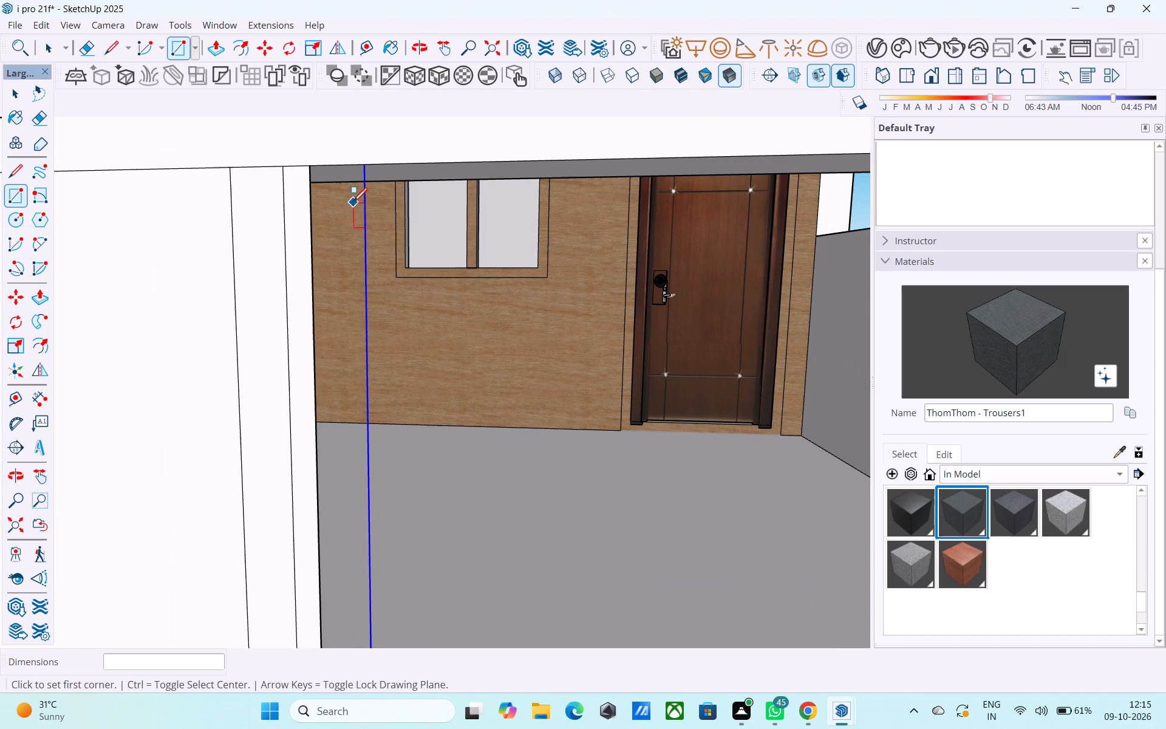
left_click(310, 168)
scroll(324, 242, "down", 5)
scroll(344, 434, "up", 5)
left_click(341, 437)
Delete the narrow 2" face between the two 4" strips.
middle_click_drag(299, 395, 364, 414)
key("space")
left_click(309, 388)
scroll(314, 397, "down", 3)
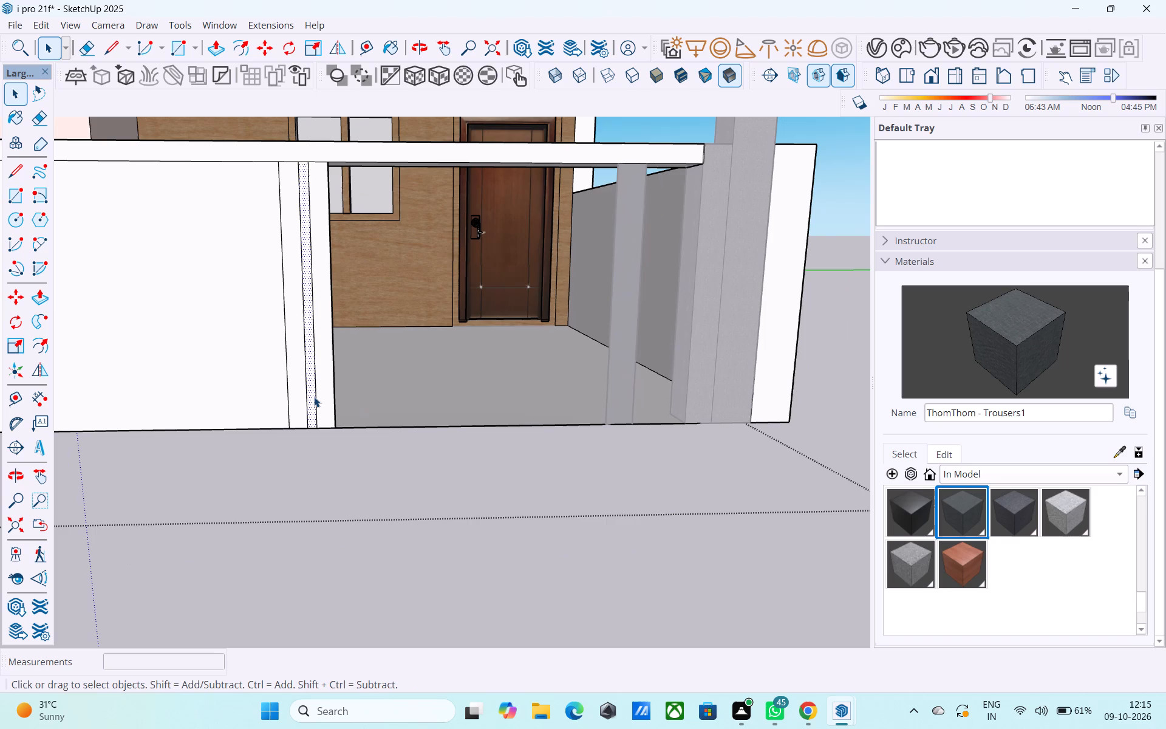
key("Delete")
Paint both 4" strips at the middle of the opening with ThomThom - Trousers1 and leave the wall group.
middle_click_drag(313, 397, 334, 416)
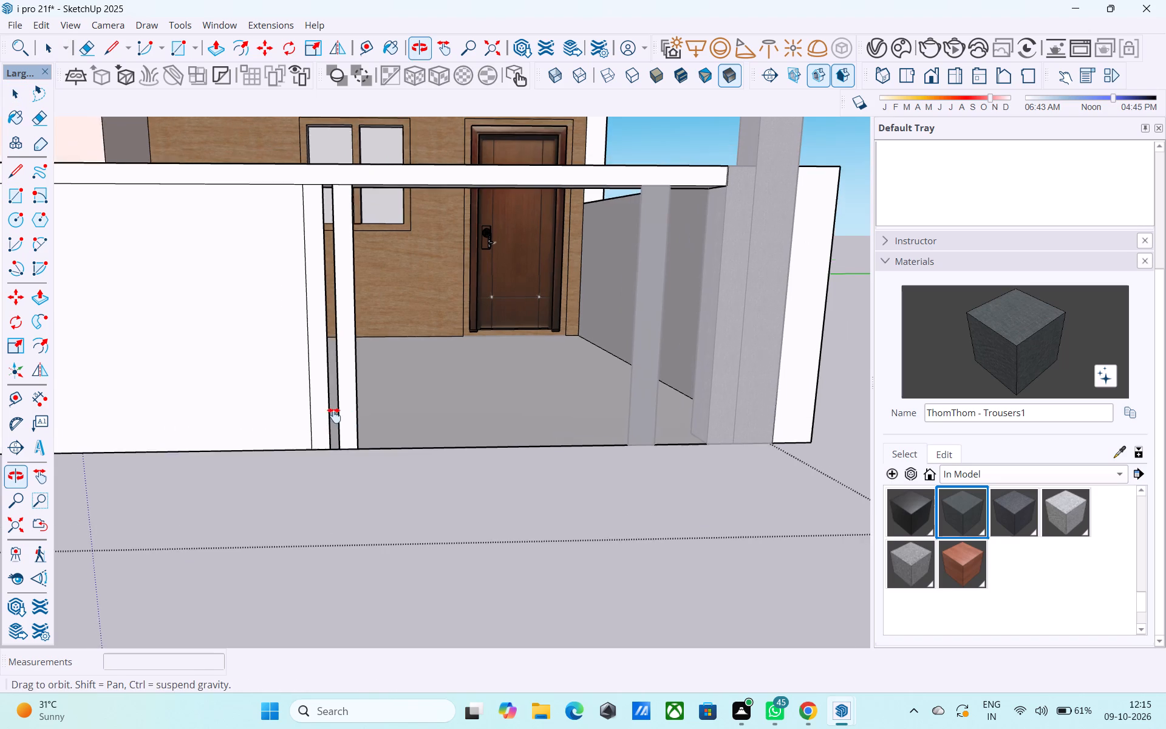
middle_click_drag(334, 416, 349, 425)
left_click(953, 522)
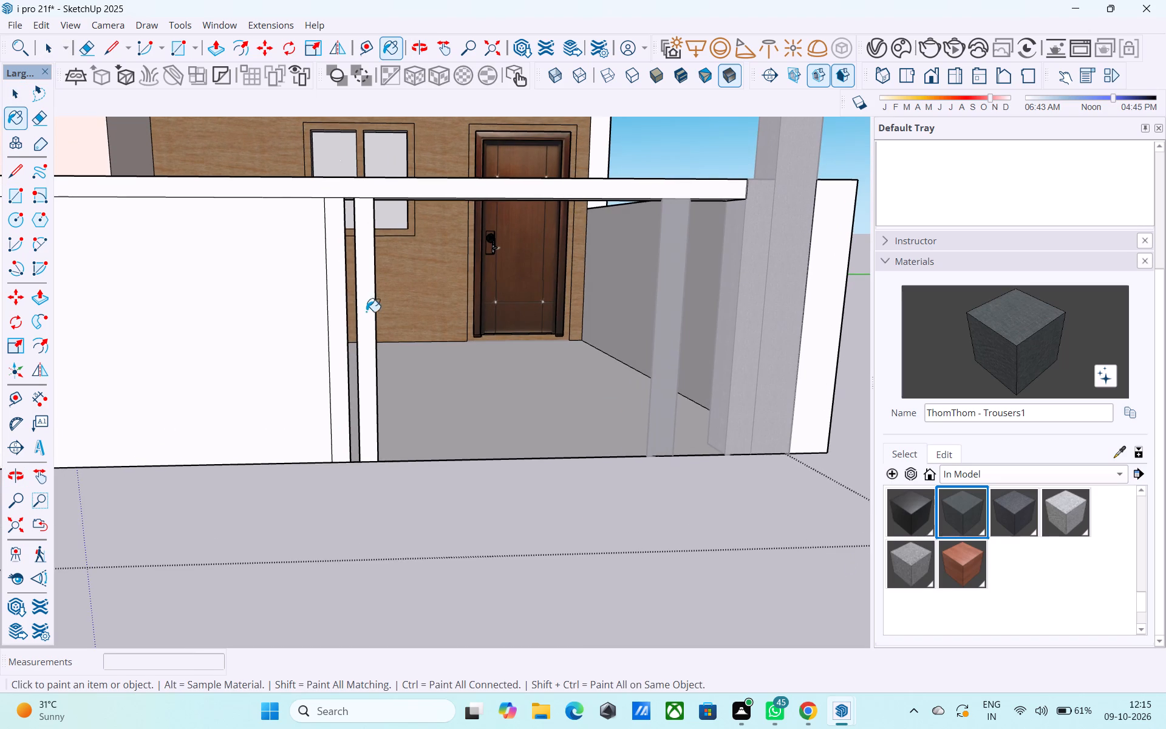
left_click(336, 299)
left_click(364, 306)
scroll(512, 354, "down", 3)
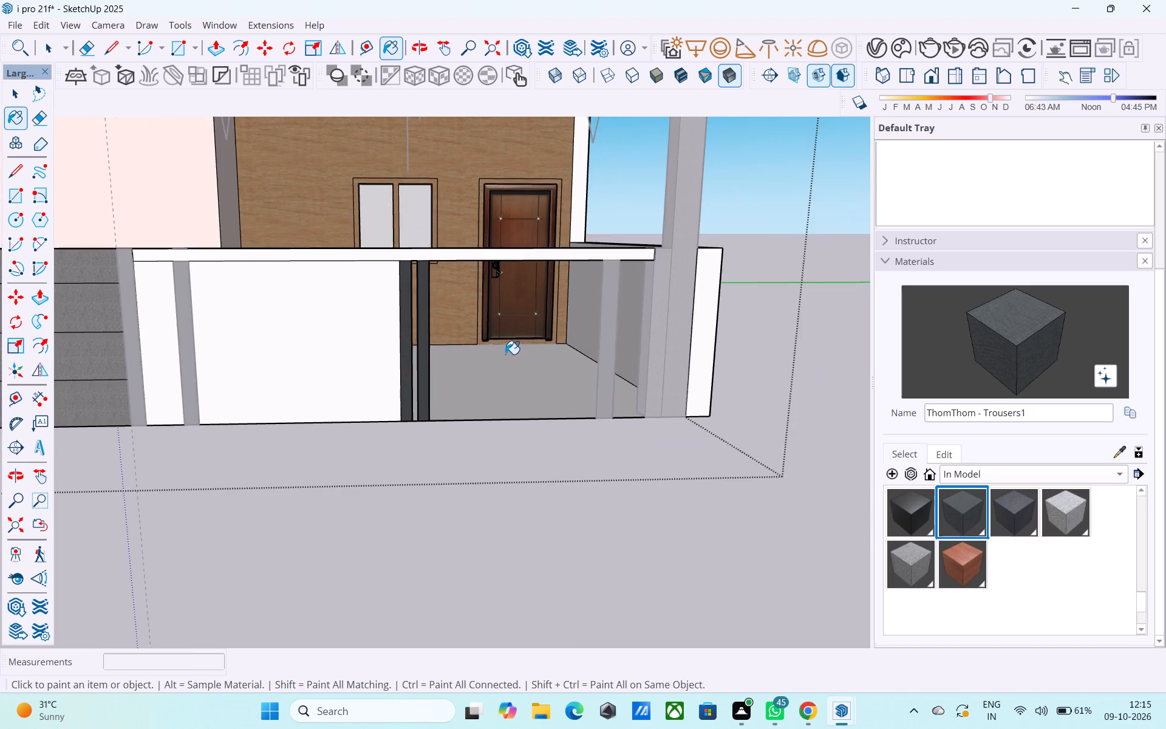
scroll(505, 354, "down", 2)
key("space")
left_click(769, 437)
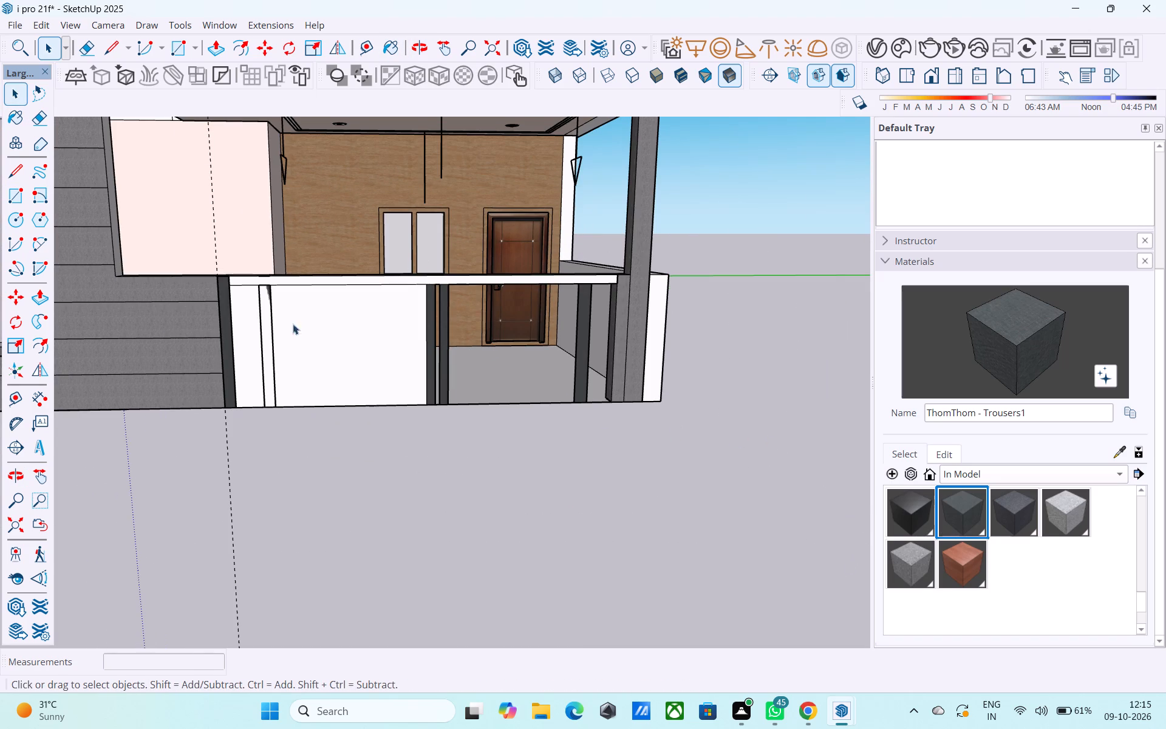
Delete the dark face overlapping the white panel at the post strip beside the grey stone wall.
left_click(267, 330)
scroll(267, 330, "up", 2)
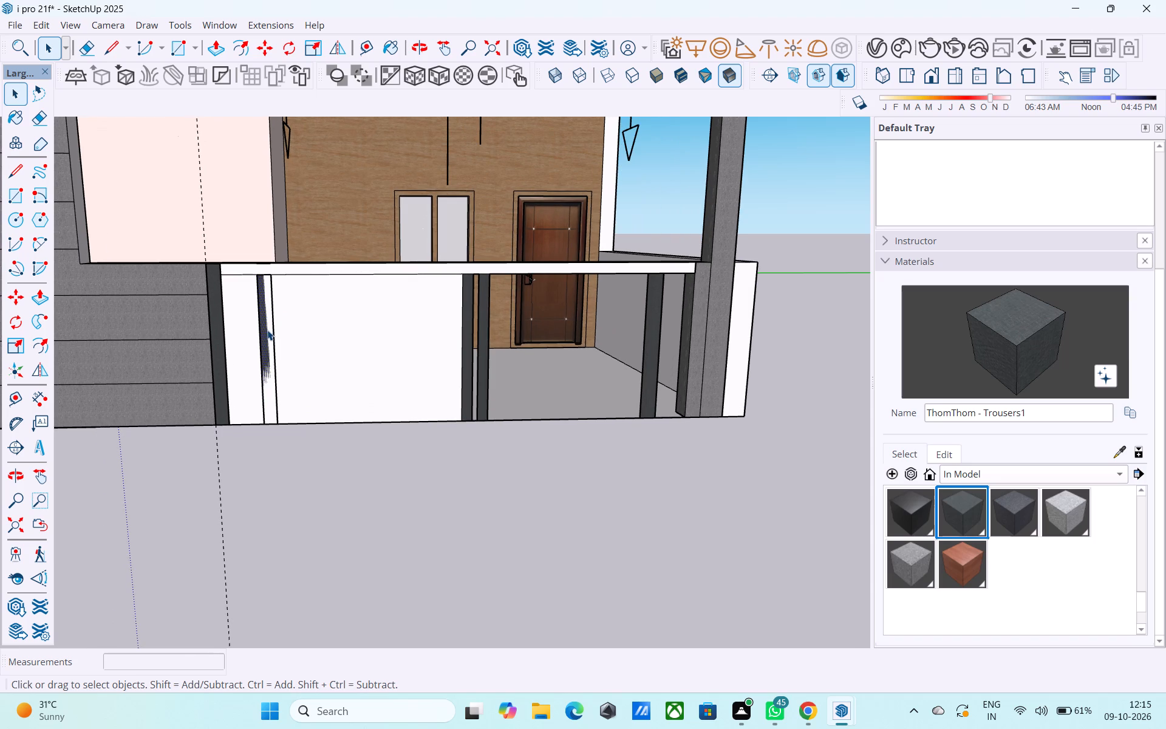
key("Delete")
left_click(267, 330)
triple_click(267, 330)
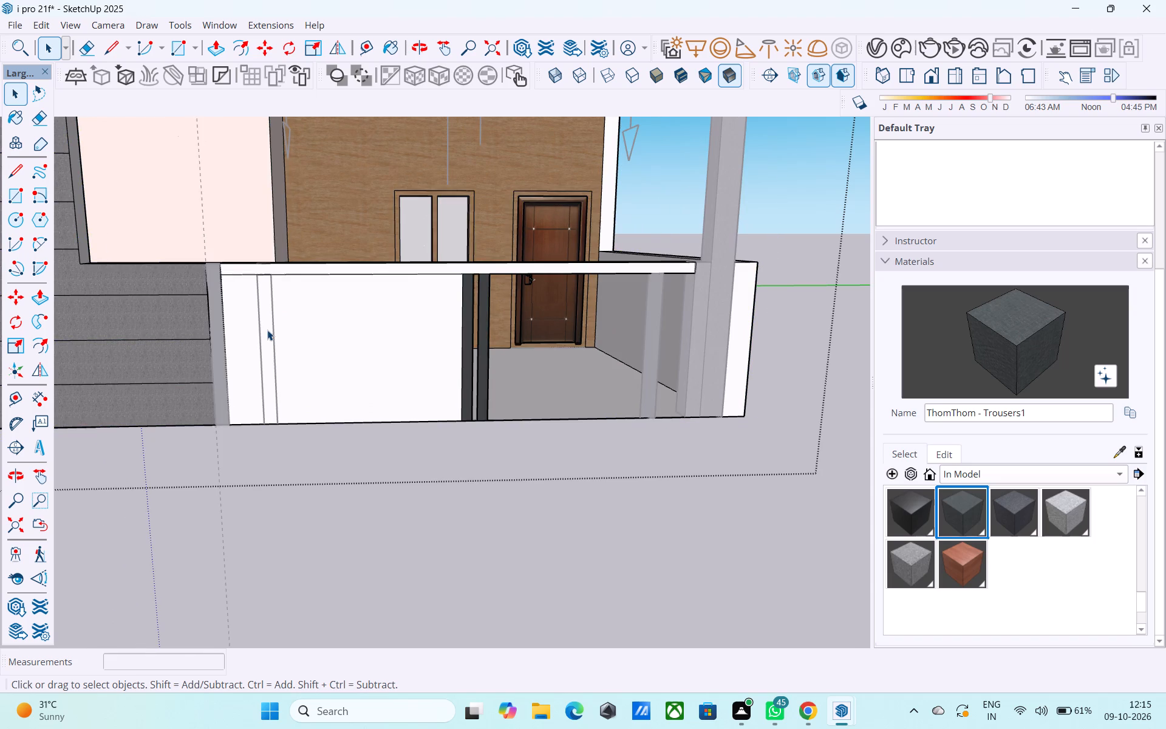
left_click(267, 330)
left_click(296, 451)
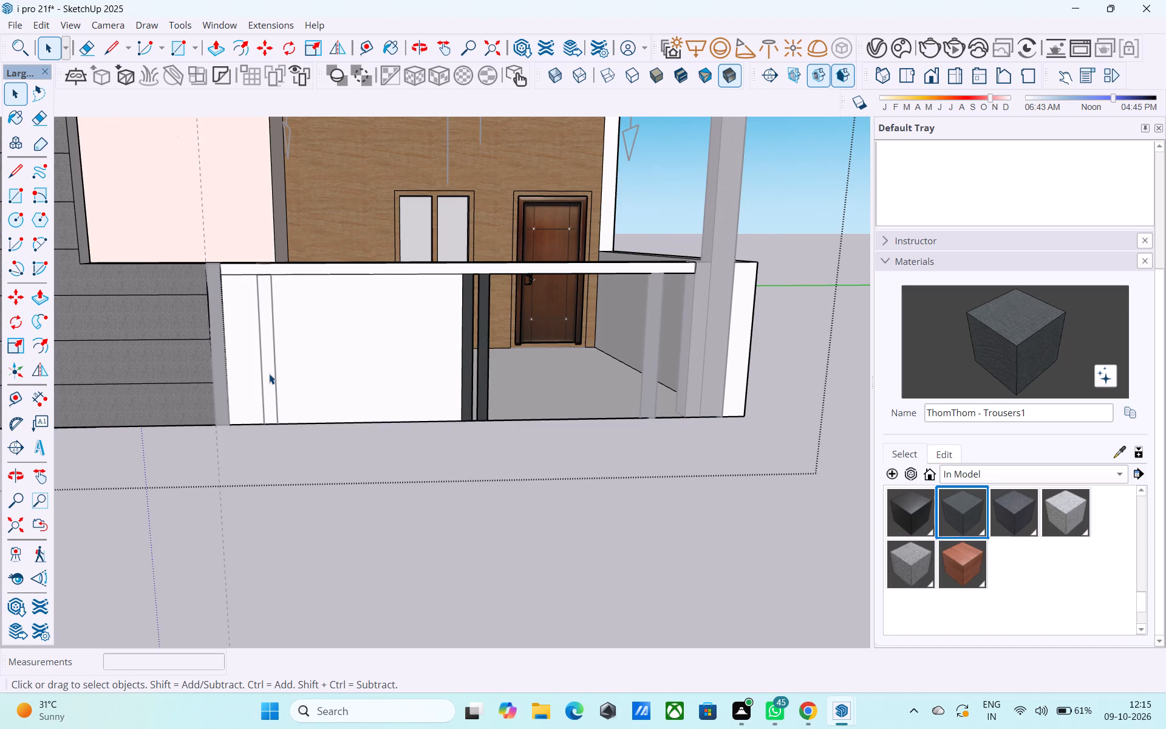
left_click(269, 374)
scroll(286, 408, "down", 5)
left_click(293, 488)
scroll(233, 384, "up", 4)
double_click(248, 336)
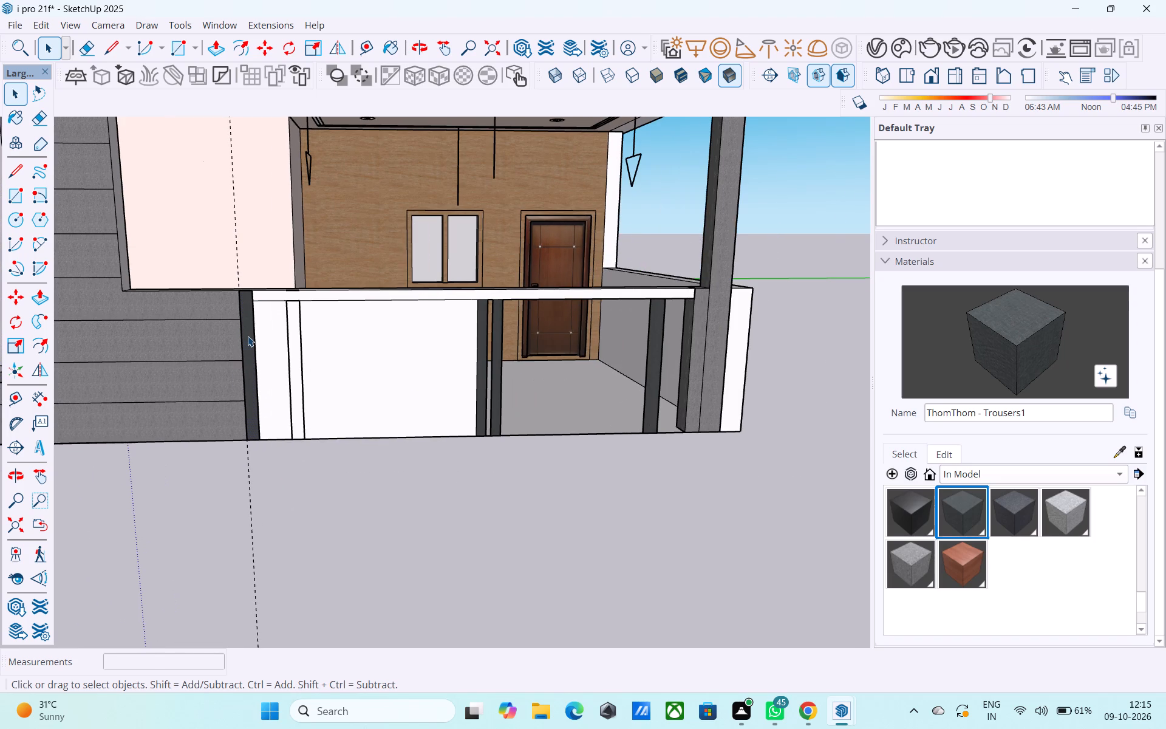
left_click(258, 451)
Inside the low wall's group, draw a 4' 8" by 5" rectangle over the post strip on the white panel.
scroll(296, 391, "up", 4)
left_click(296, 386)
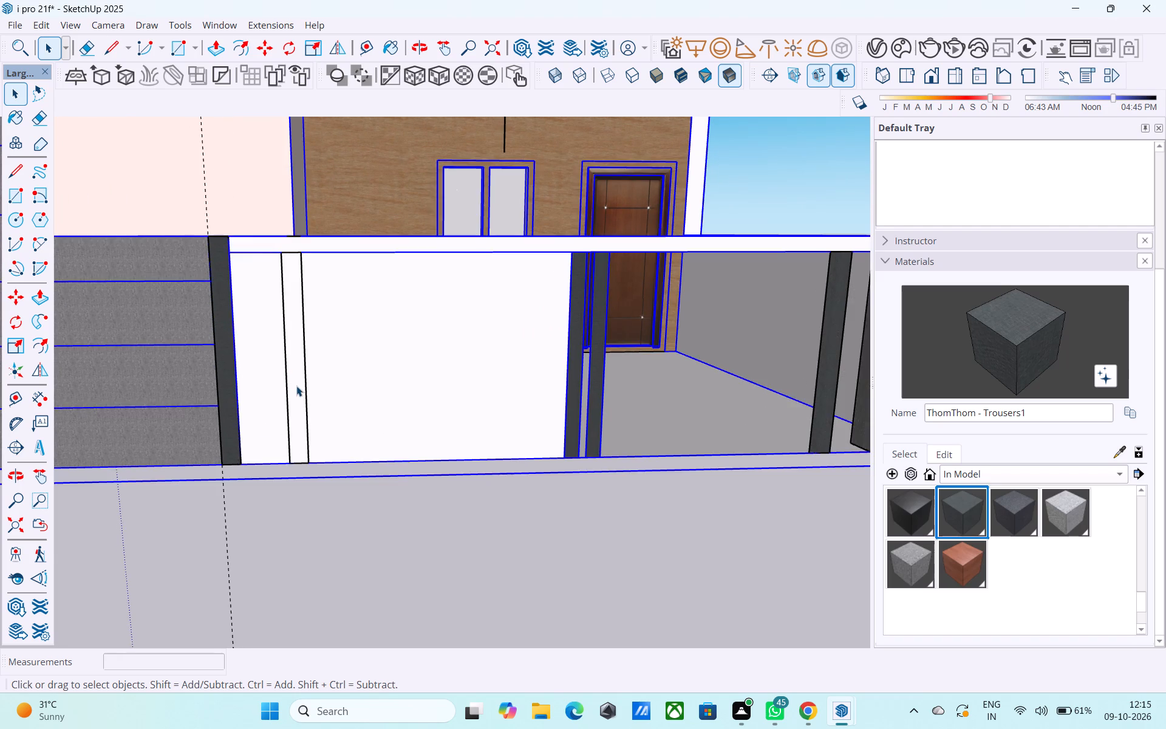
double_click(296, 386)
left_click(296, 384)
key("r")
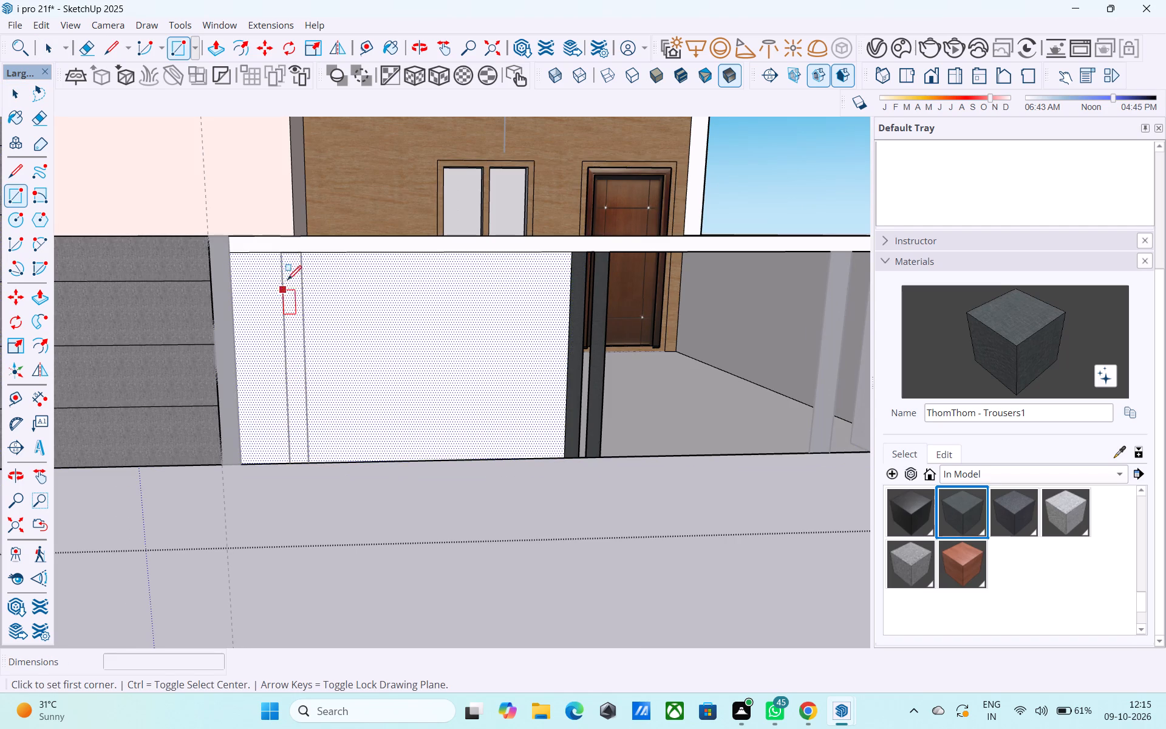
left_click(284, 247)
key("r")
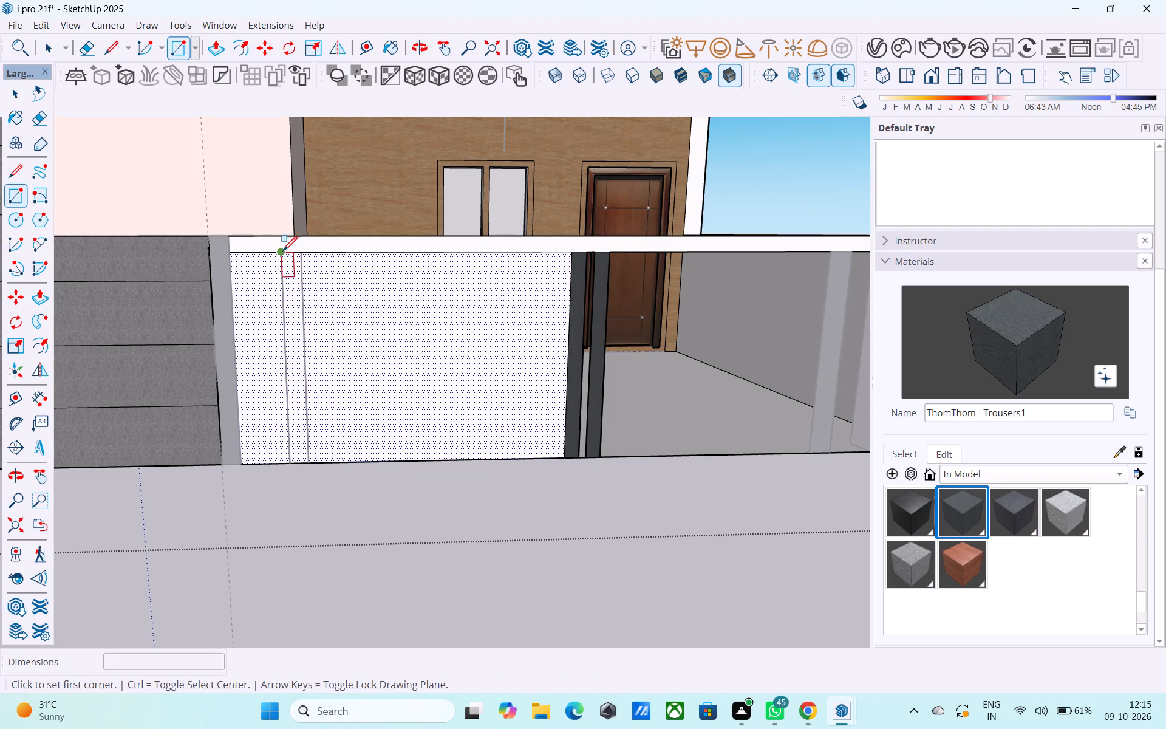
left_click(282, 253)
left_click(310, 460)
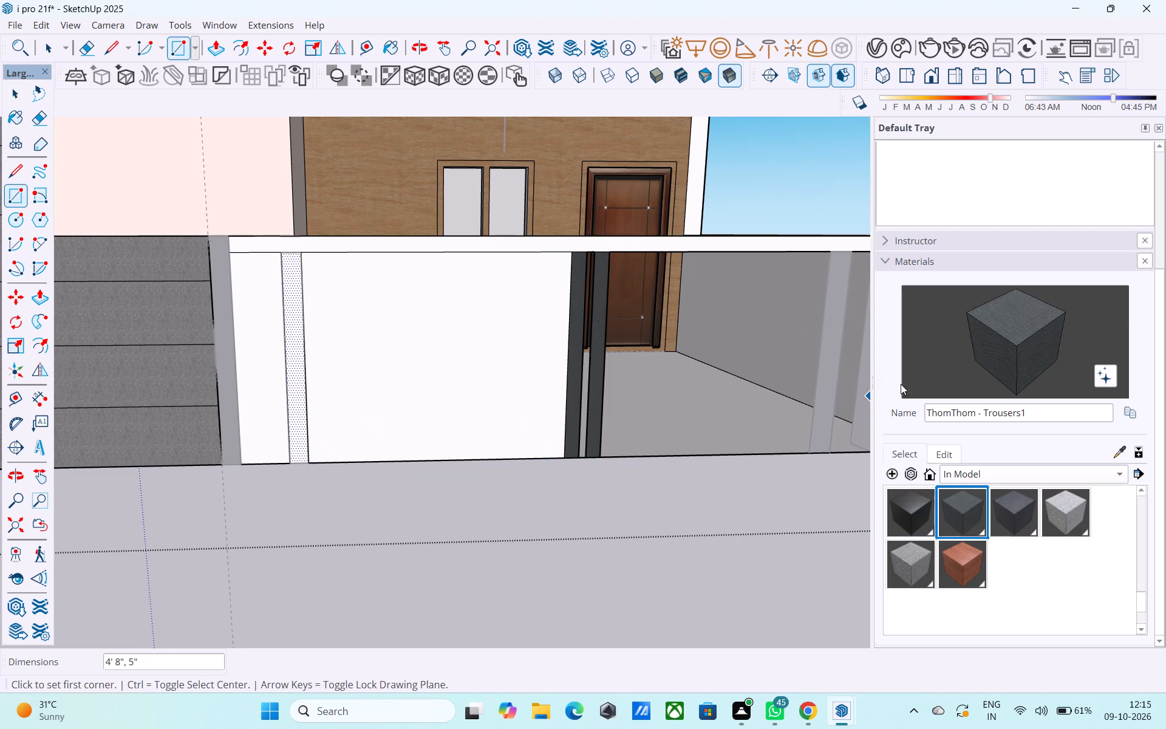
Paint the new post strip on the white panel with ThomThom - Trousers1 and leave the group.
left_click(1026, 354)
left_click(298, 328)
key("space")
scroll(298, 330, "down", 2)
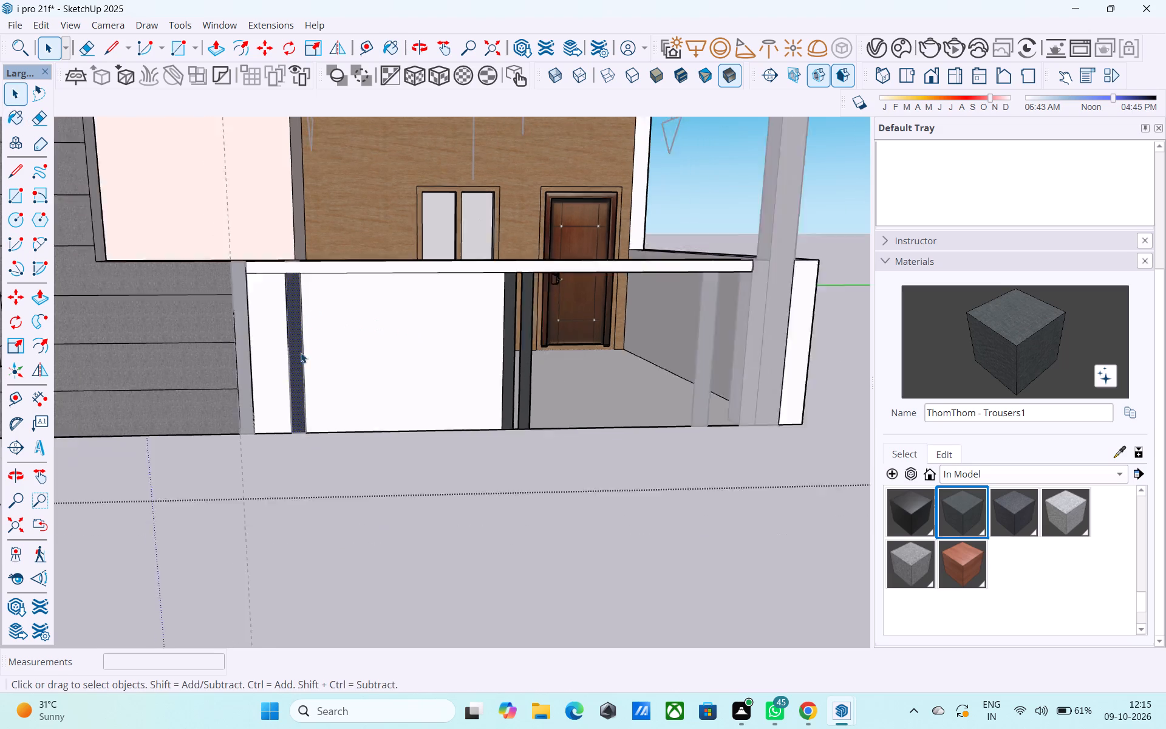
scroll(301, 352, "down", 6)
left_click(320, 476)
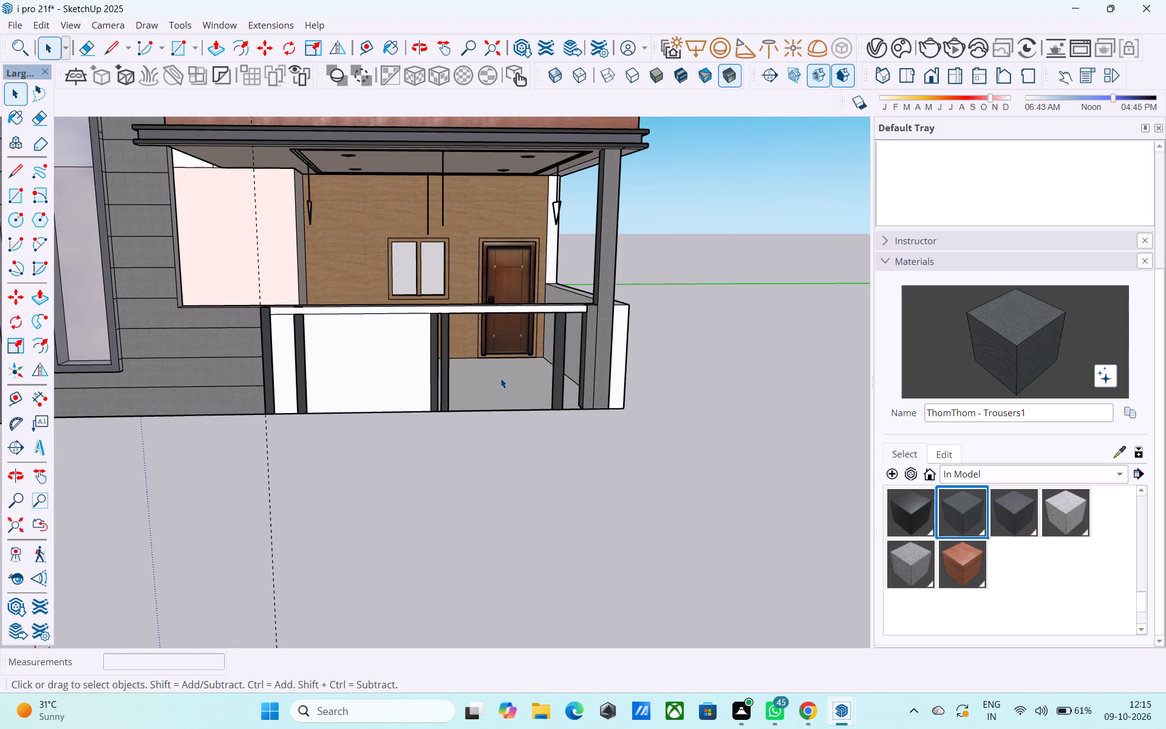
Inside the pillar's group, paint the lower strip face between the pillar and the bar's end with ThomThom - Trousers1.
middle_click_drag(626, 385, 591, 383)
scroll(580, 371, "up", 7)
middle_click(574, 361)
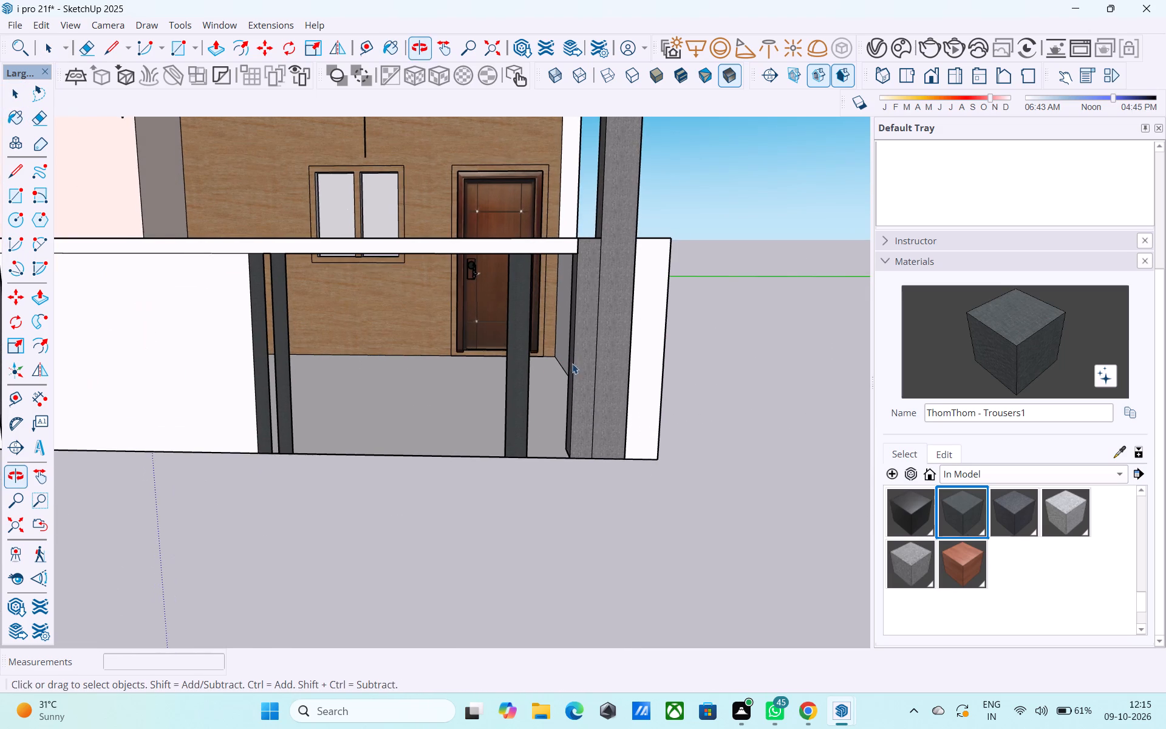
scroll(579, 292, "down", 3)
scroll(582, 290, "up", 3)
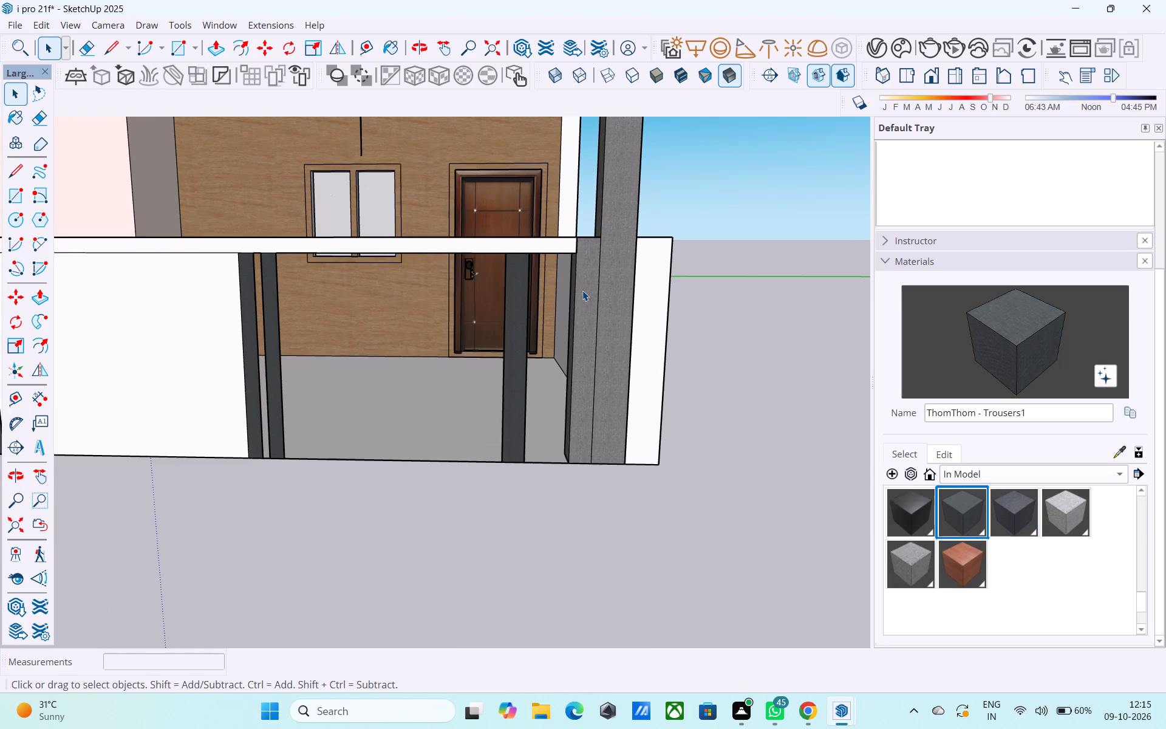
triple_click(583, 290)
double_click(583, 290)
left_click(585, 314)
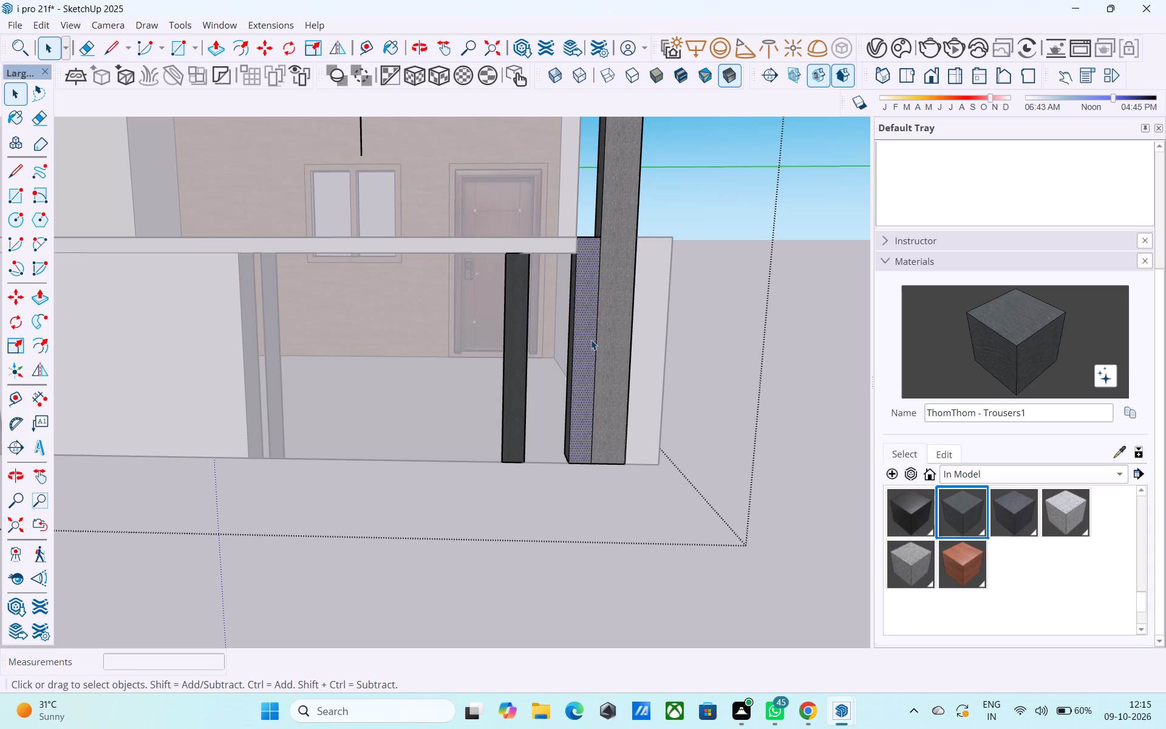
left_click(995, 347)
left_click(590, 314)
key("space")
scroll(573, 324, "down", 5)
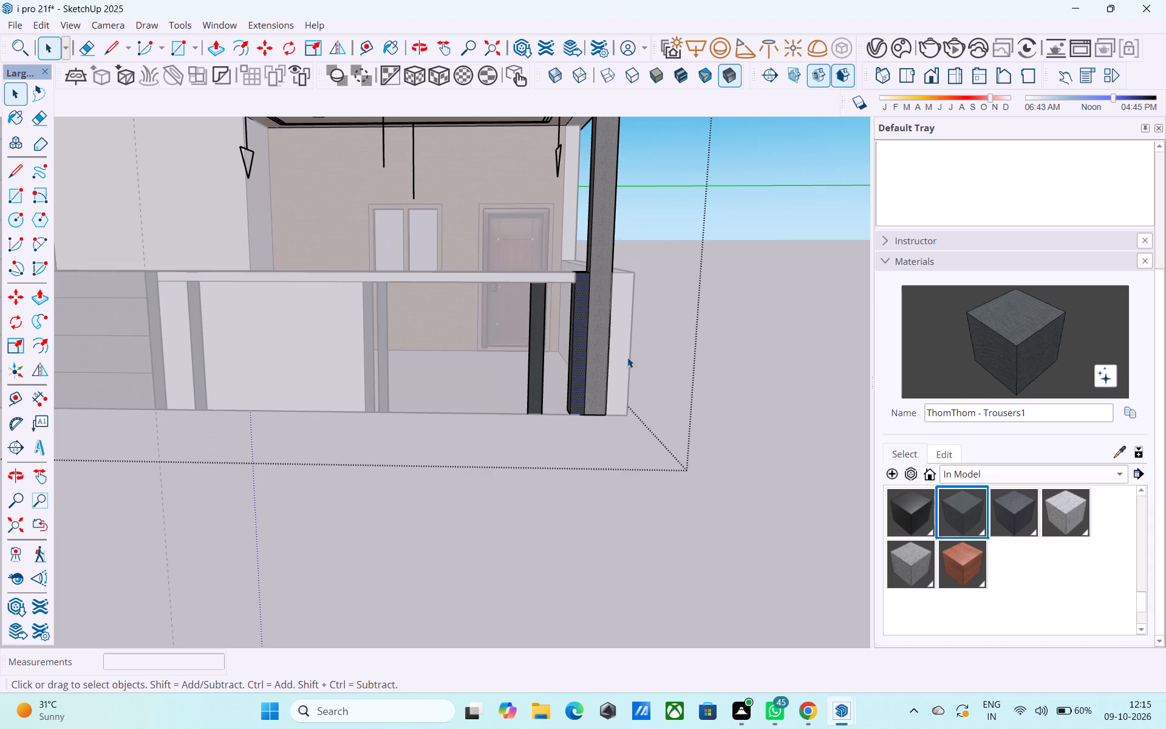
left_click(709, 341)
Inside the low wall's group, paint the horizontal top bar's front face with ThomThom - Trousers1.
middle_click_drag(346, 329, 378, 335)
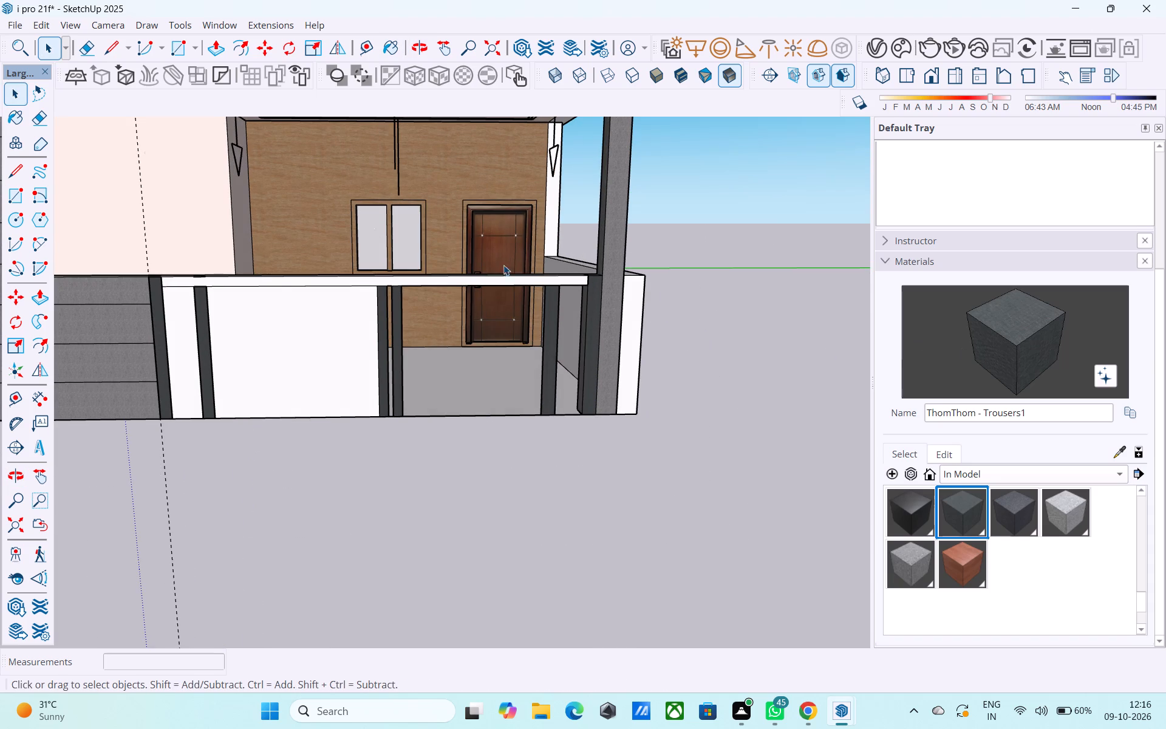
double_click(278, 282)
left_click(279, 282)
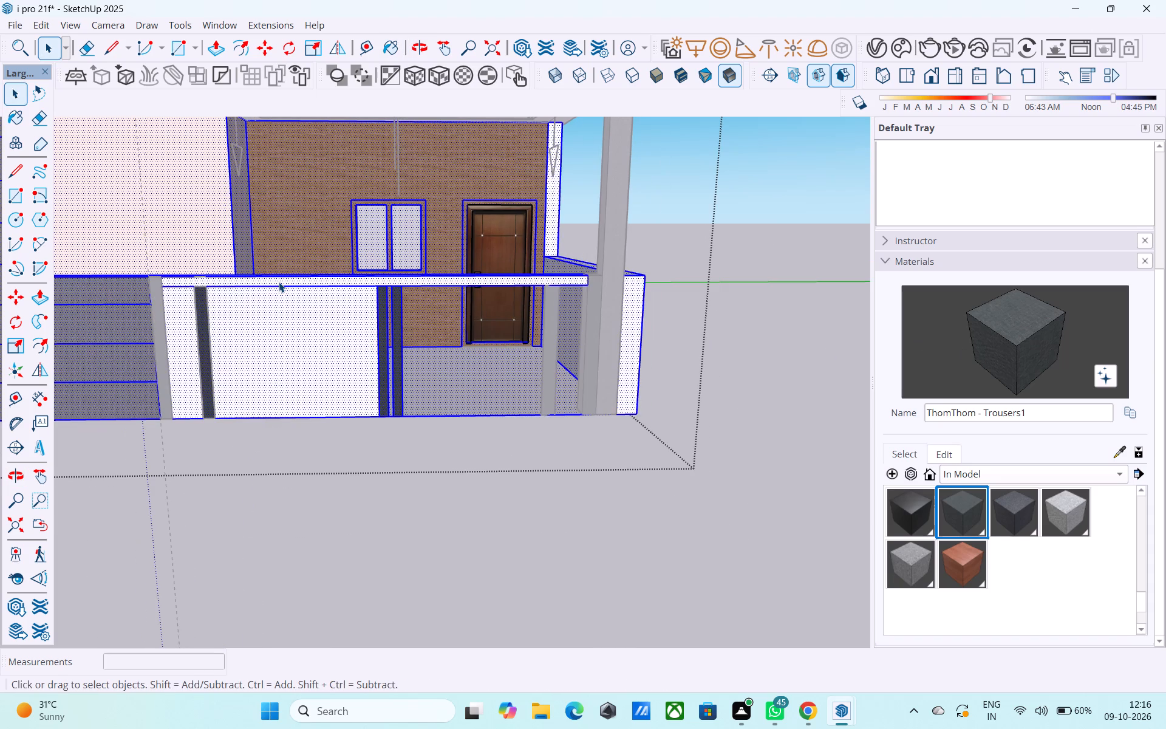
double_click(279, 282)
left_click(277, 287)
left_click(278, 282)
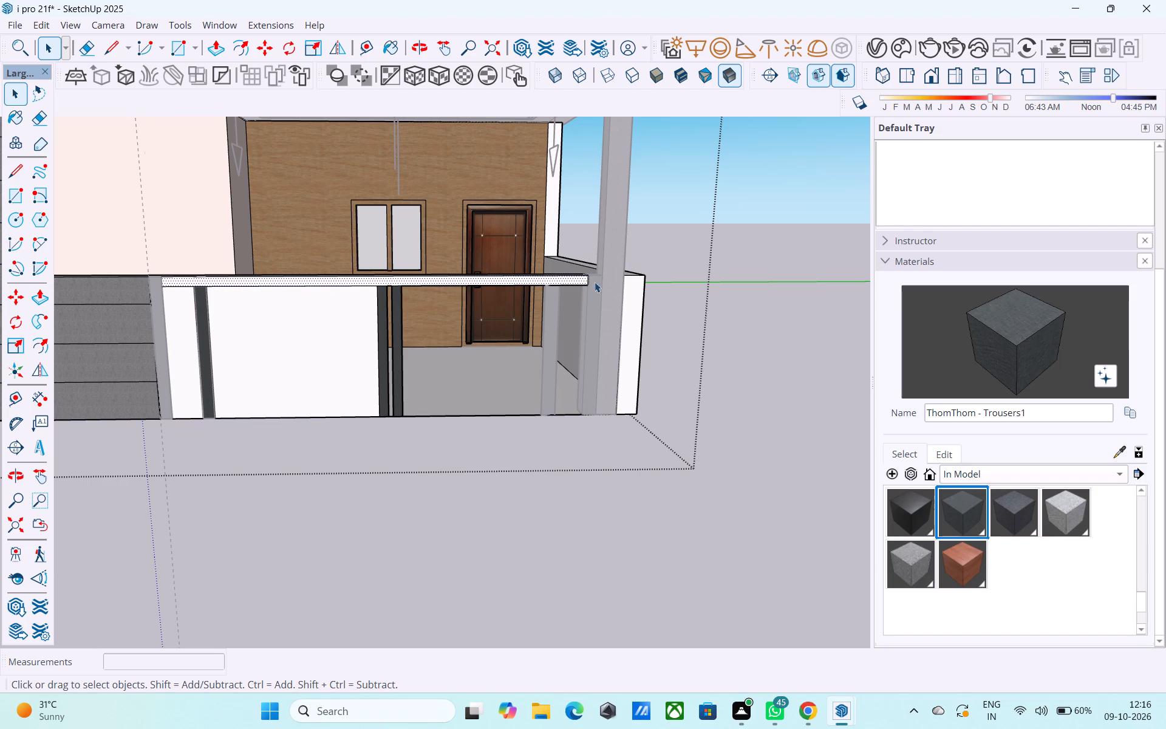
left_click(1025, 309)
left_click(298, 282)
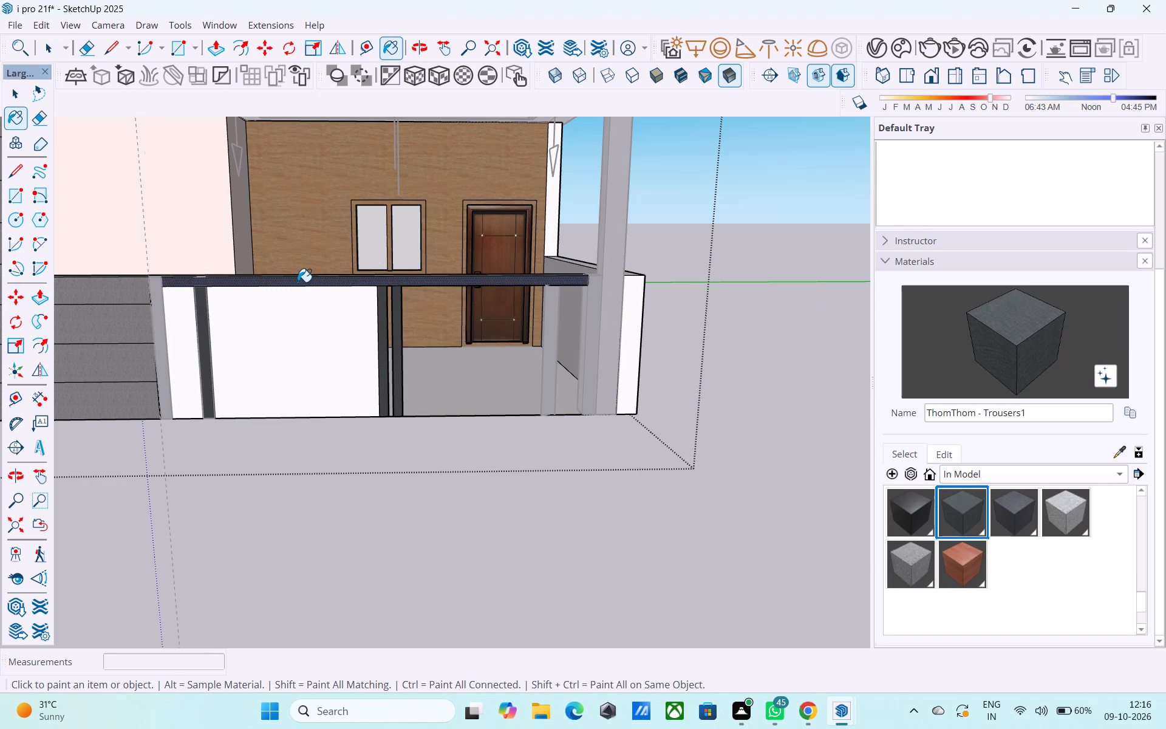
key("space")
left_click(306, 509)
Examine the painted porch boundary from the outer corner, from inside the porch and from the front.
scroll(296, 405, "down", 1)
middle_click_drag(305, 402, 341, 380)
middle_click_drag(341, 378, 81, 366)
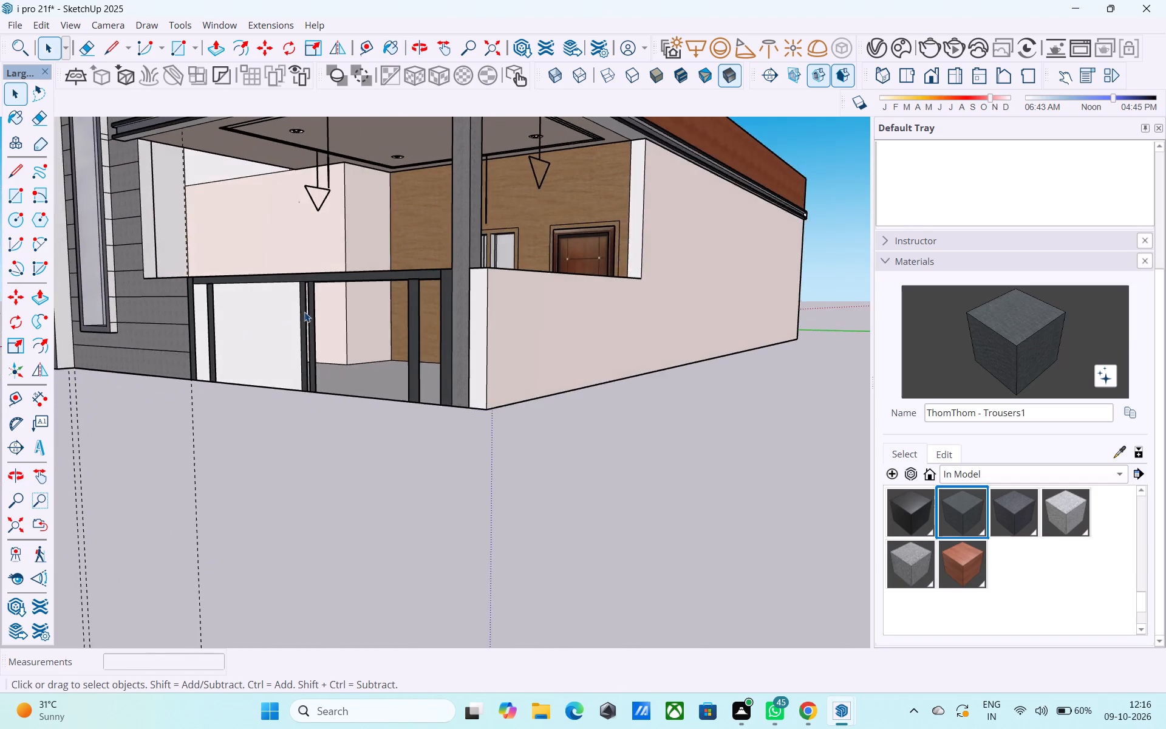
scroll(304, 312, "up", 14)
middle_click_drag(367, 352, 189, 371)
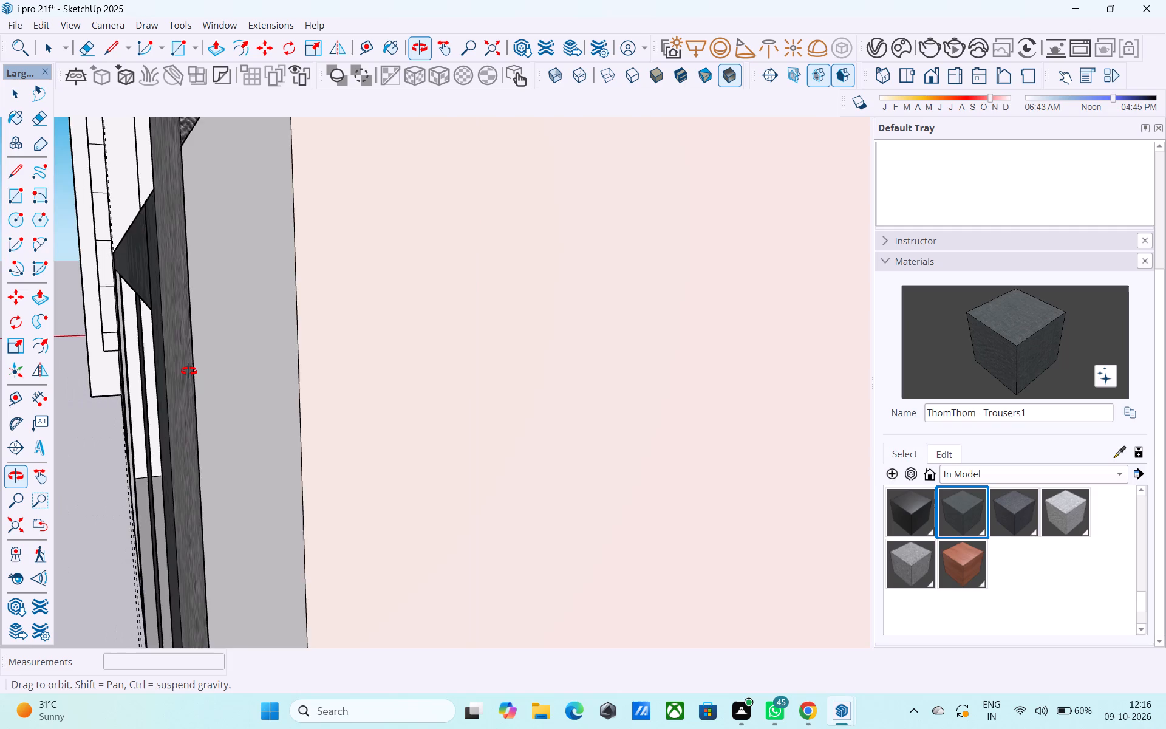
middle_click_drag(189, 371, 66, 473)
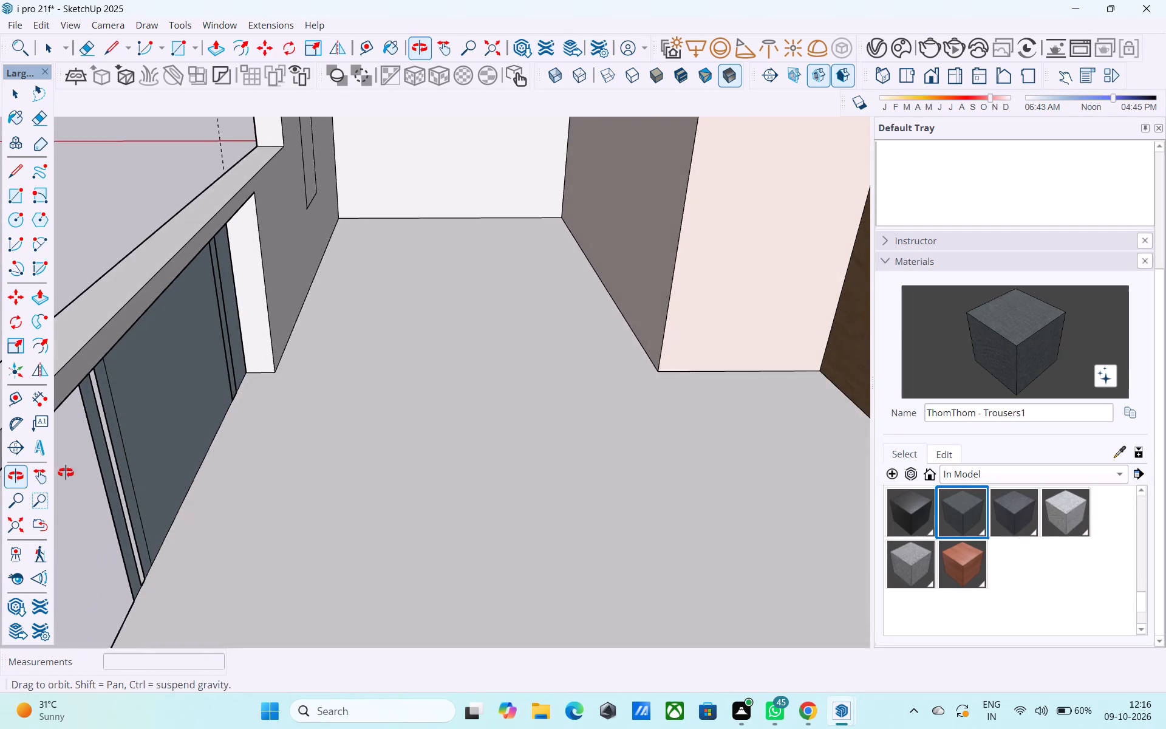
middle_click_drag(66, 473, 521, 381)
scroll(511, 379, "down", 1)
scroll(511, 379, "up", 1)
scroll(511, 379, "down", 8)
scroll(214, 416, "up", 2)
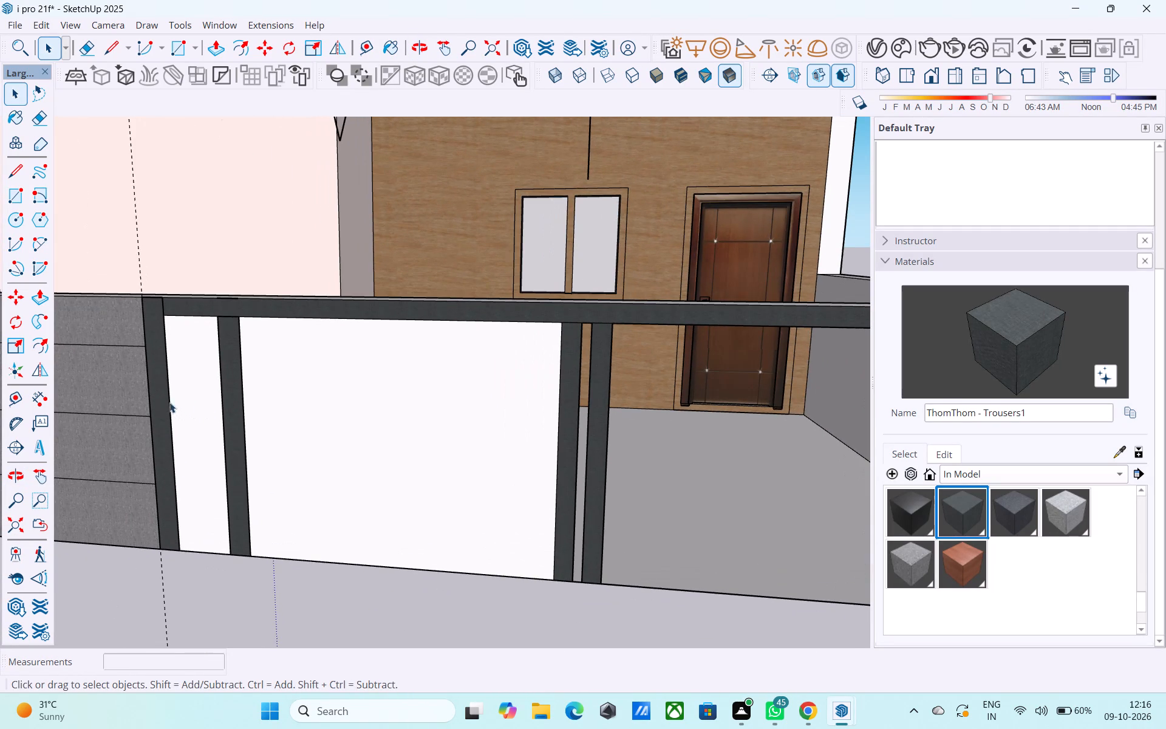
Extrude the dark end post beside the grey cladding wall outward by 3".
left_click(151, 388)
left_click(156, 389)
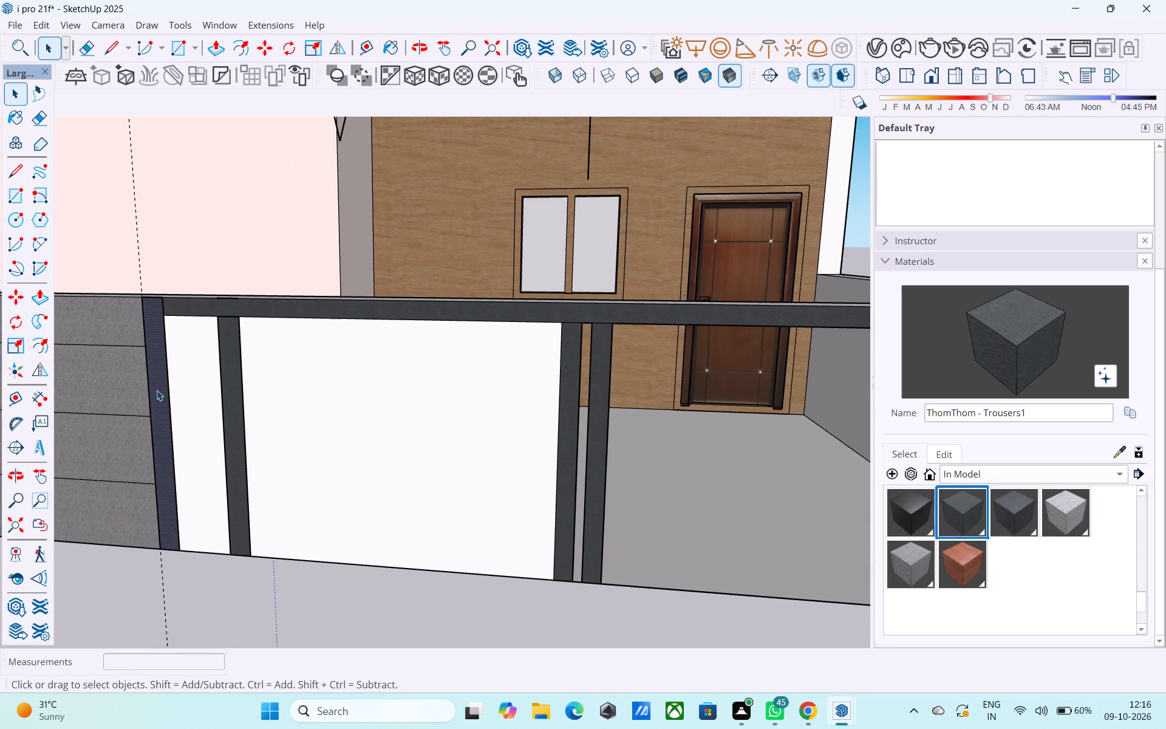
key("p")
left_click(157, 390)
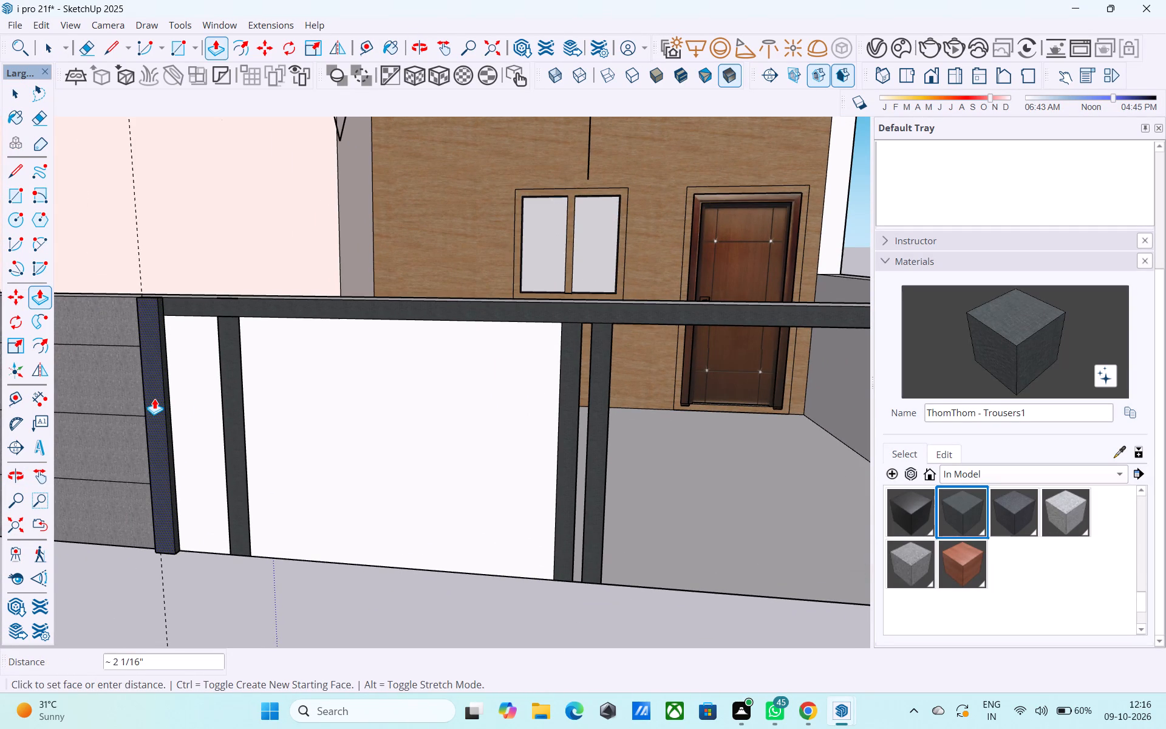
type("3\"")
key("Return")
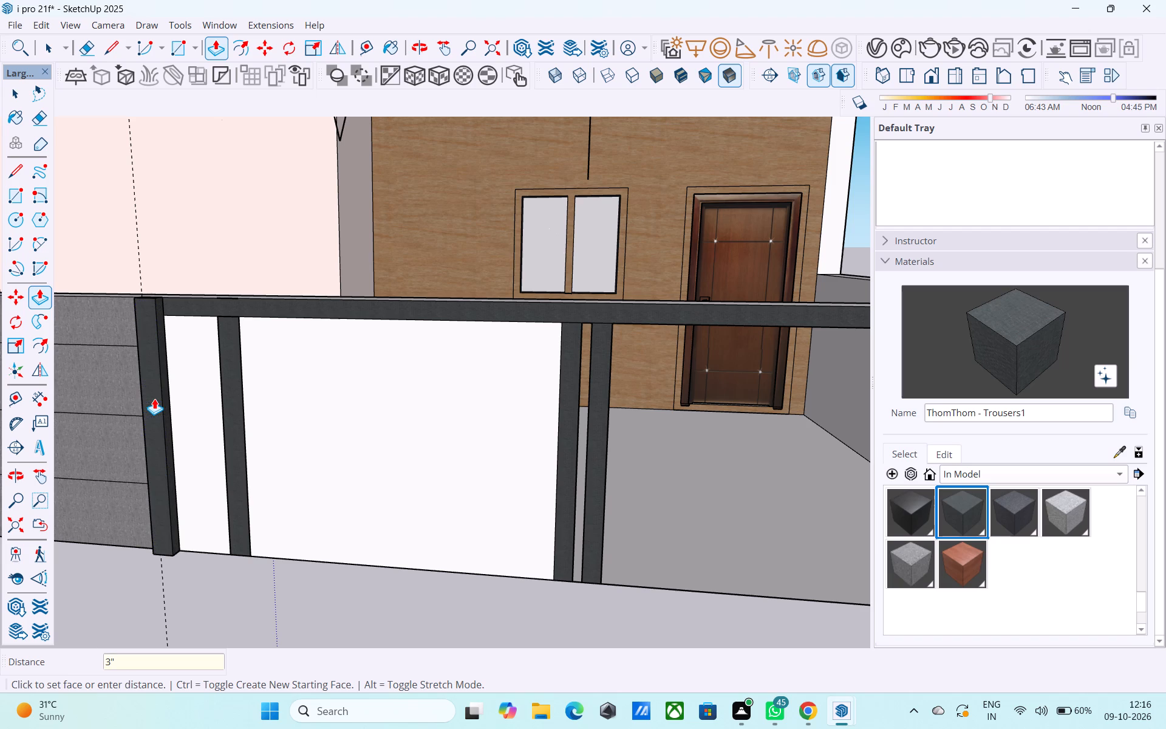
Inside the low wall's group, extrude its three dark vertical posts and the horizontal top bar outward by 3", and leave the group.
scroll(228, 378, "up", 8)
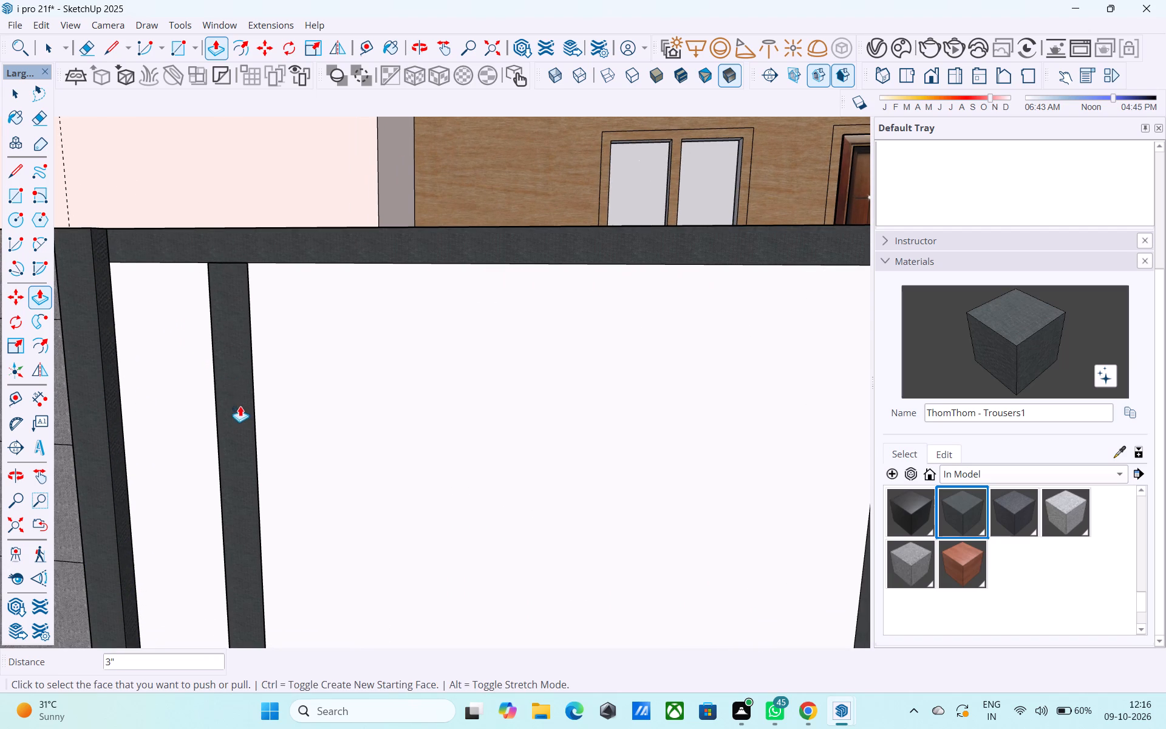
key("space")
left_click(236, 357)
double_click(236, 357)
left_click(237, 366)
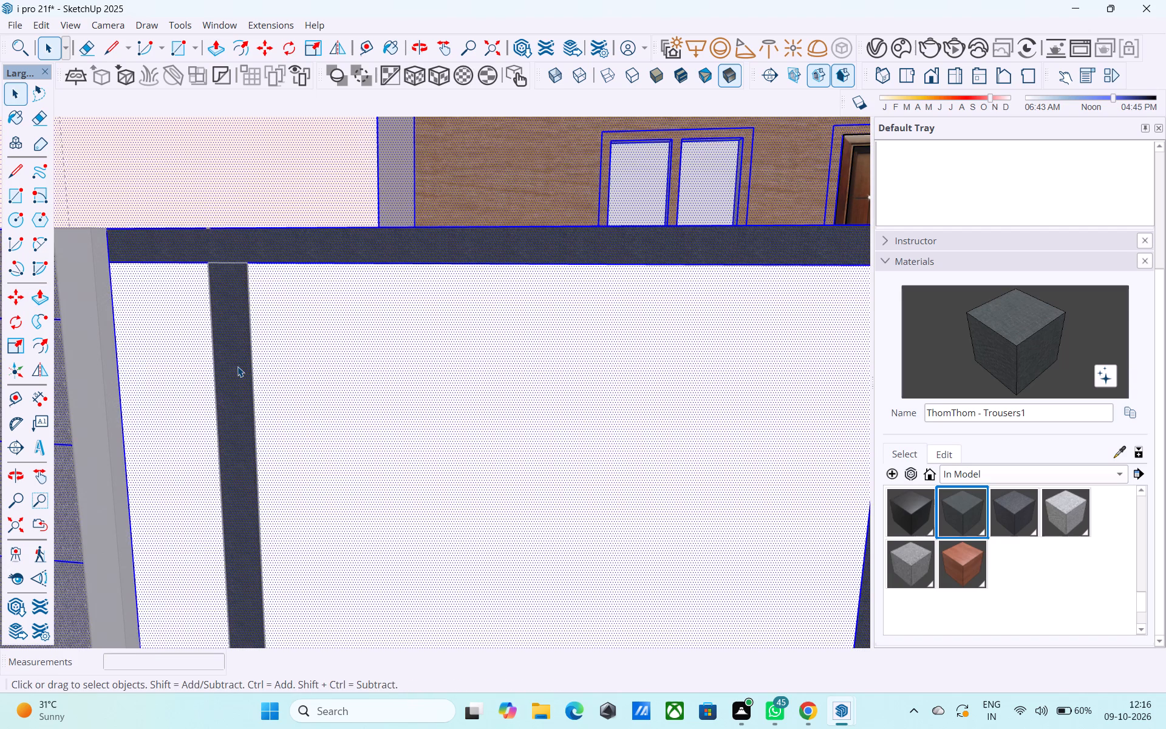
key("p")
double_click(237, 369)
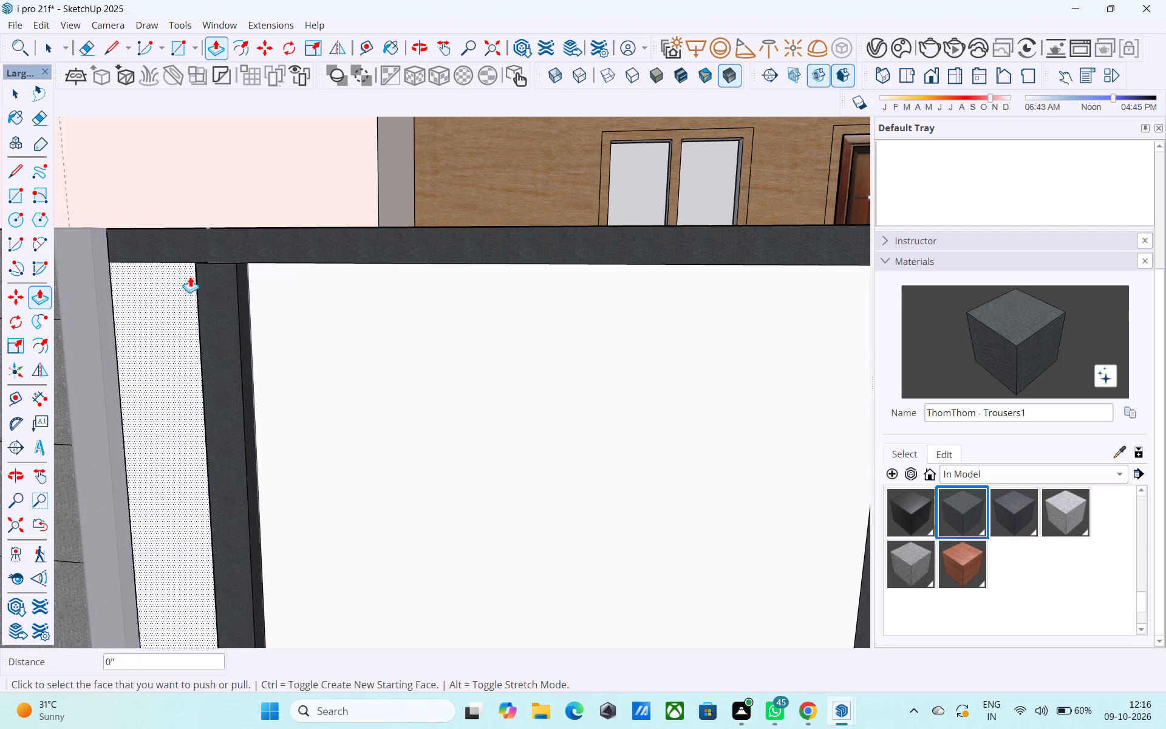
double_click(193, 245)
scroll(188, 248, "down", 7)
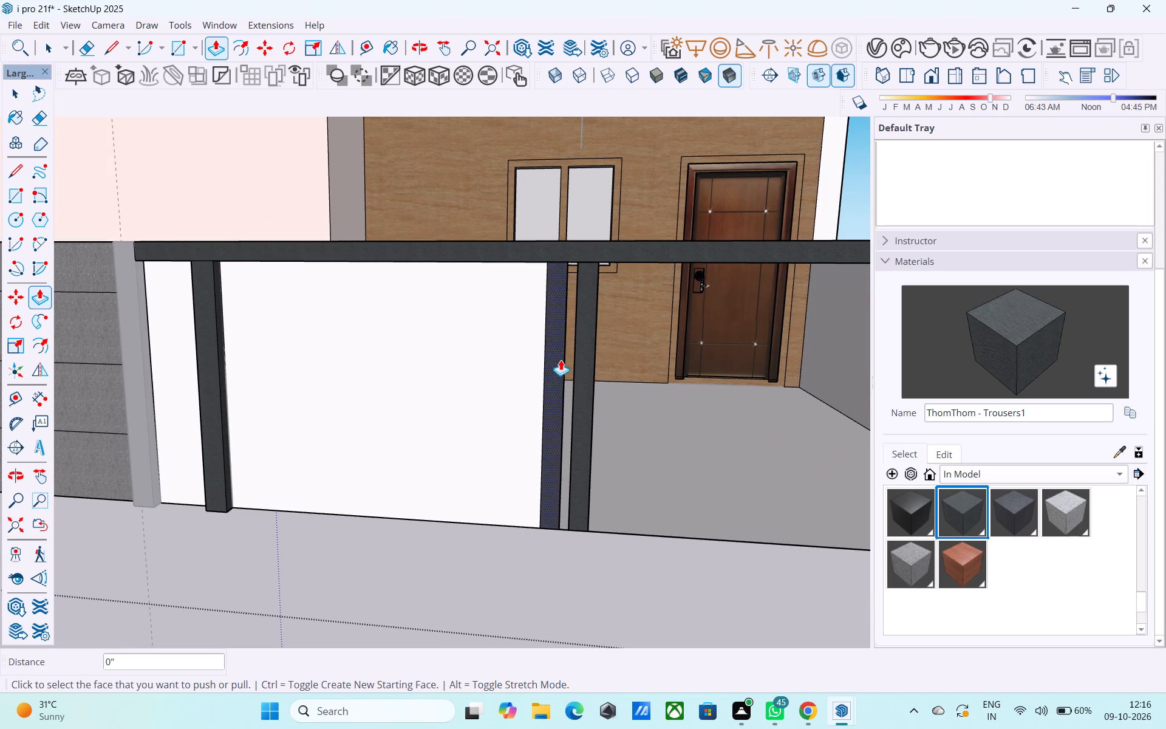
double_click(559, 358)
double_click(578, 357)
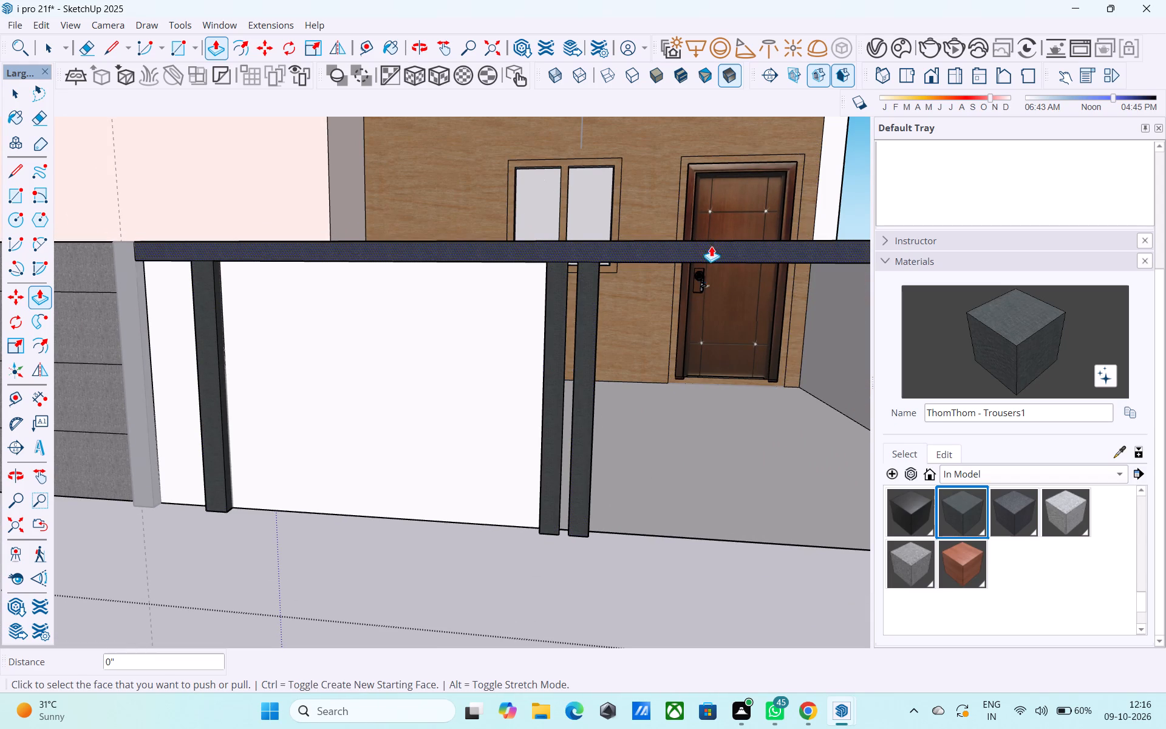
scroll(321, 319, "down", 5)
scroll(808, 359, "up", 1)
scroll(679, 371, "down", 8)
key("space")
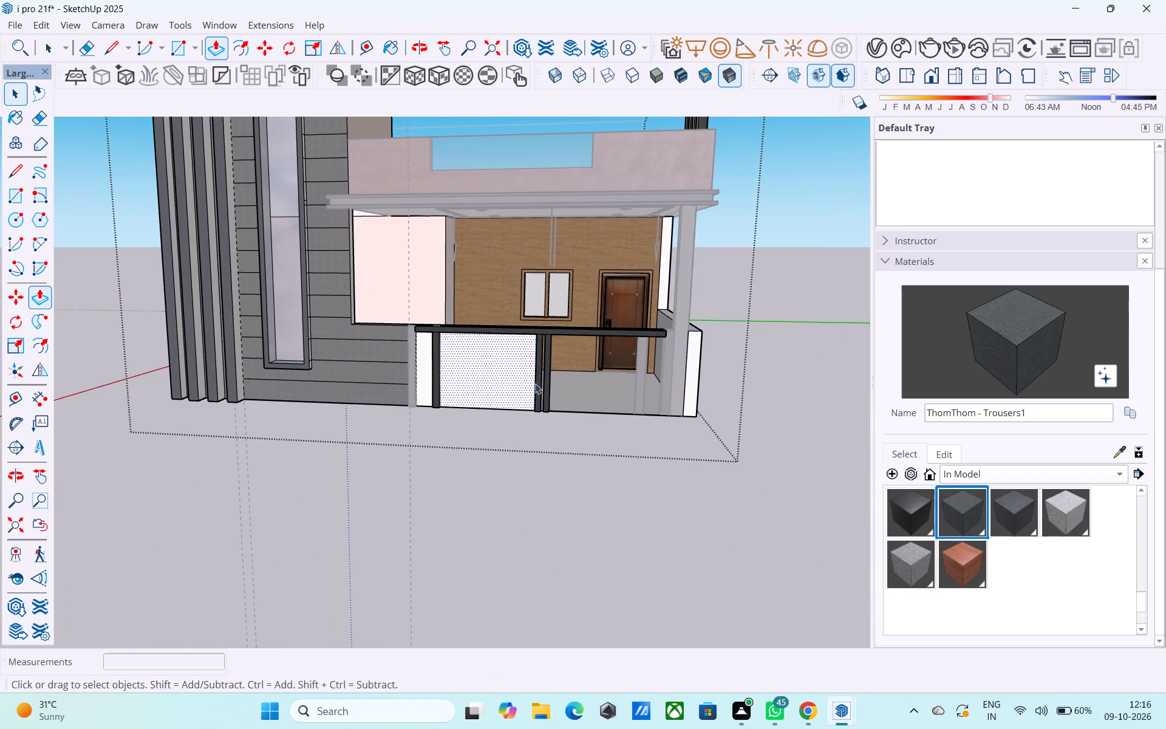
left_click(626, 507)
Inside the pillar's group, extrude the freestanding dark vertical strip in front of the door outward by 3".
scroll(713, 397, "up", 6)
left_click(595, 334)
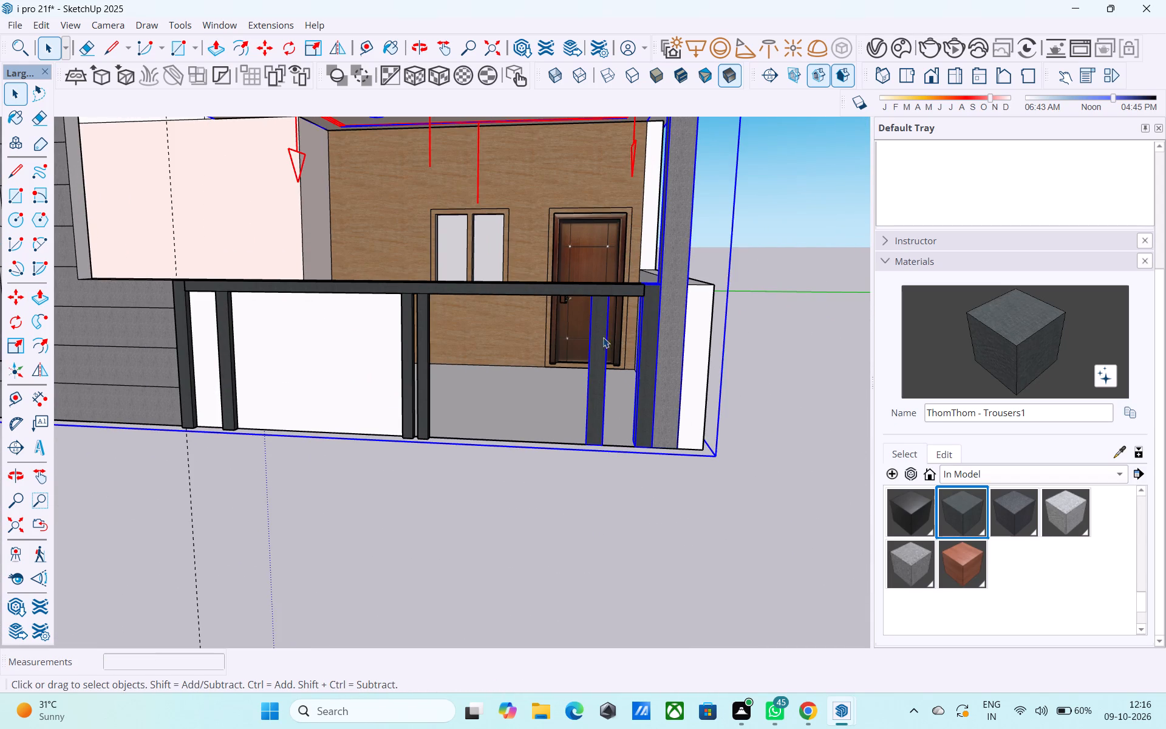
double_click(597, 334)
left_click(977, 347)
scroll(664, 351, "up", 8)
double_click(550, 347)
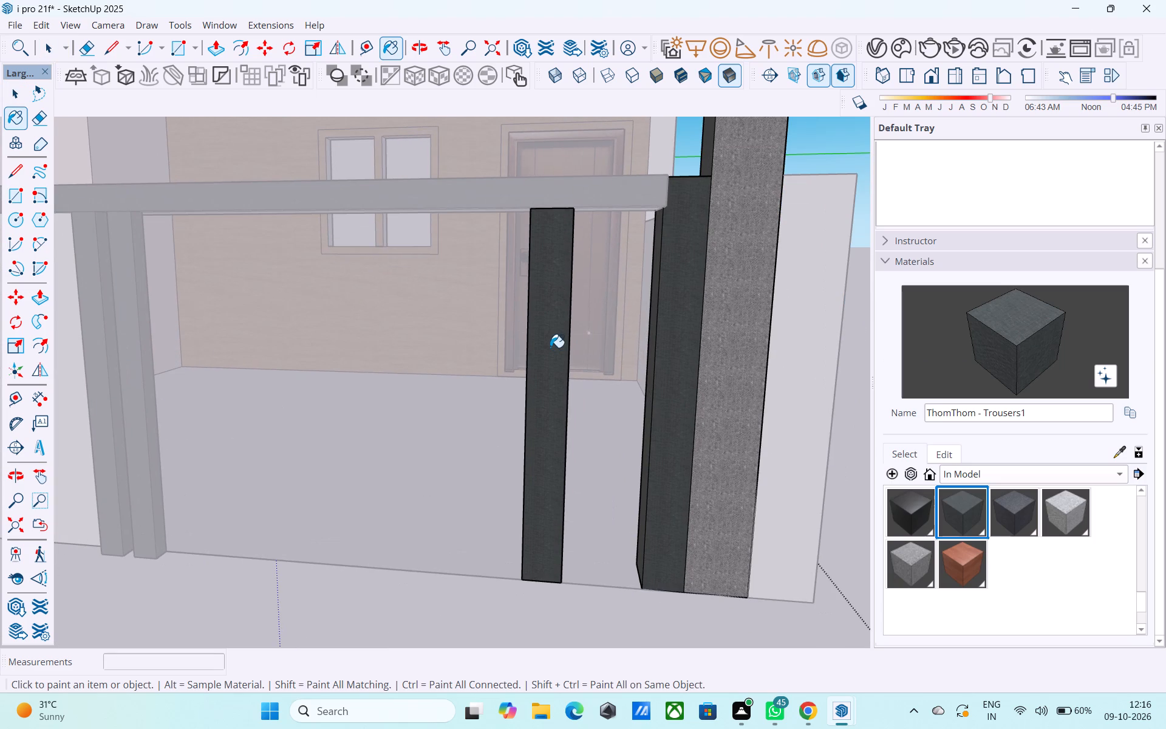
key("space")
left_click(555, 323)
key("p")
double_click(555, 323)
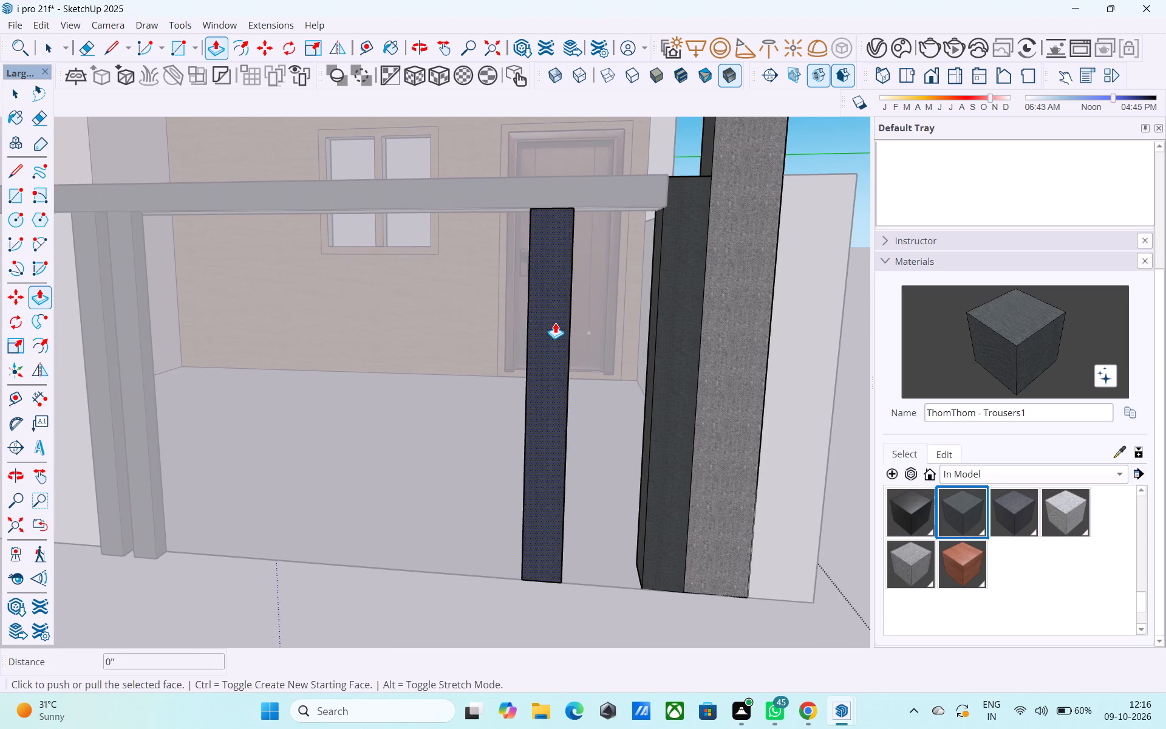
double_click(732, 337)
key("space")
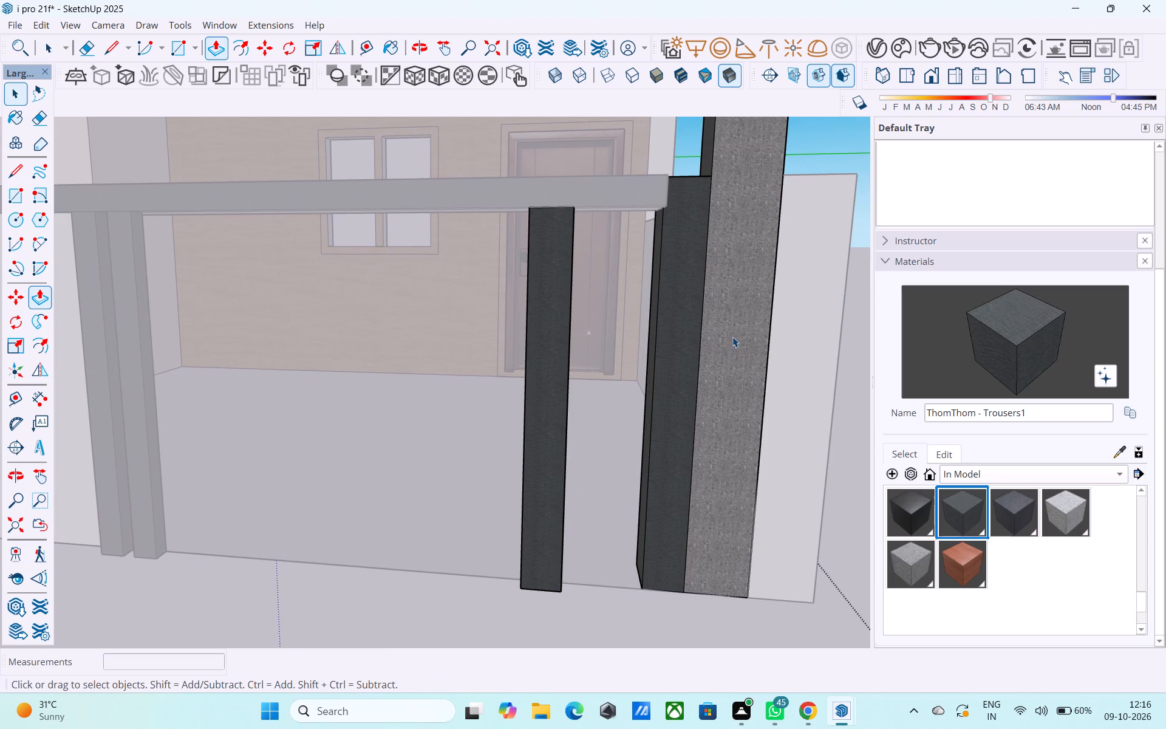
Extrude the lower dark strip directly beside the textured pillar outward by 3" and leave the group.
scroll(732, 337, "down", 9)
middle_click_drag(720, 353, 712, 433)
scroll(711, 425, "up", 3)
left_click(702, 400)
scroll(703, 400, "up", 3)
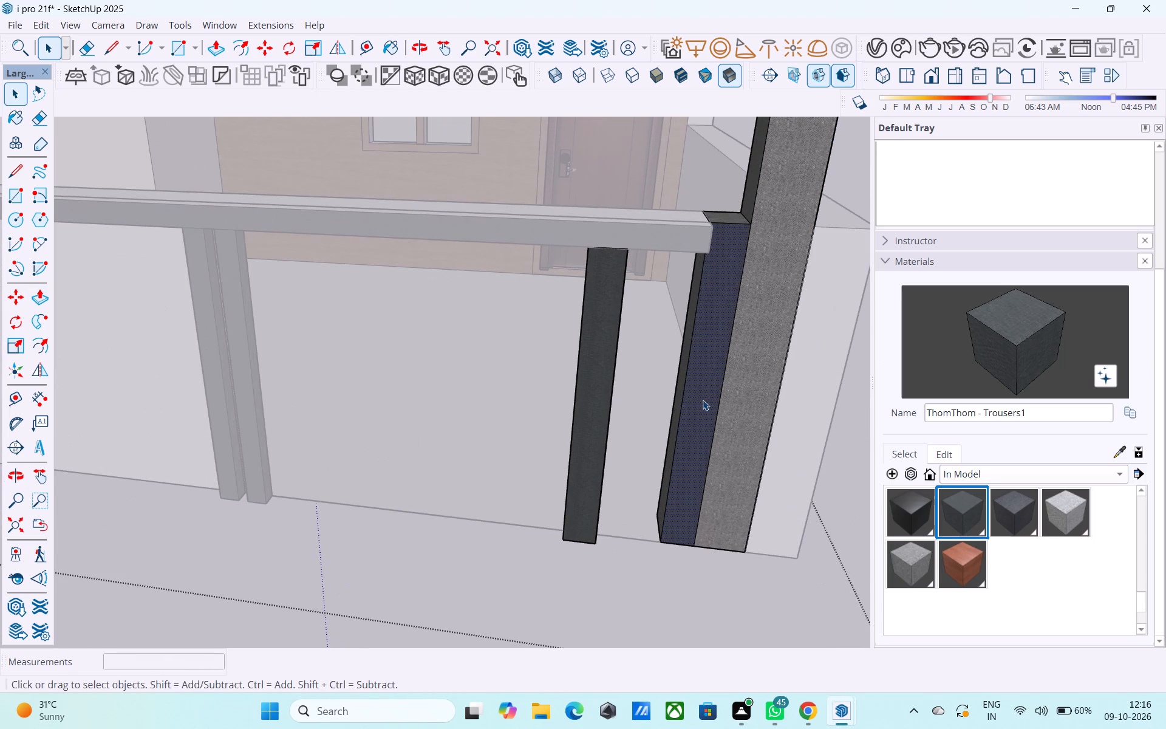
key("p")
double_click(712, 338)
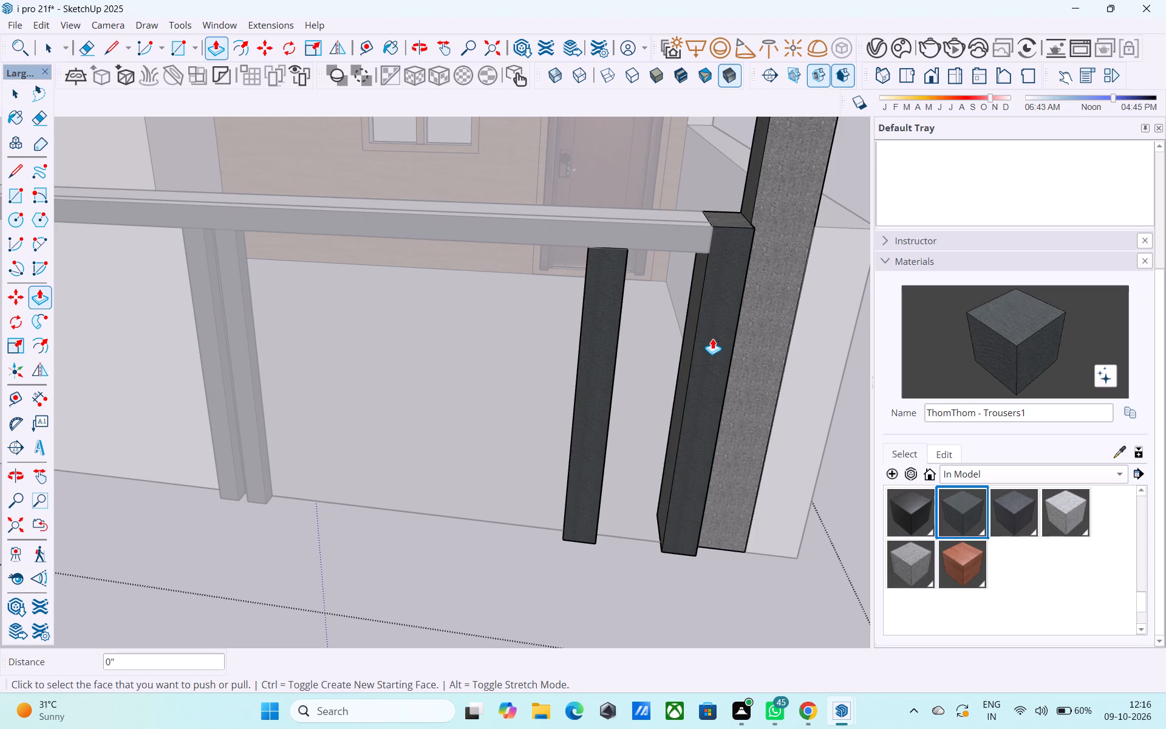
key("space")
scroll(712, 338, "down", 8)
left_click(683, 527)
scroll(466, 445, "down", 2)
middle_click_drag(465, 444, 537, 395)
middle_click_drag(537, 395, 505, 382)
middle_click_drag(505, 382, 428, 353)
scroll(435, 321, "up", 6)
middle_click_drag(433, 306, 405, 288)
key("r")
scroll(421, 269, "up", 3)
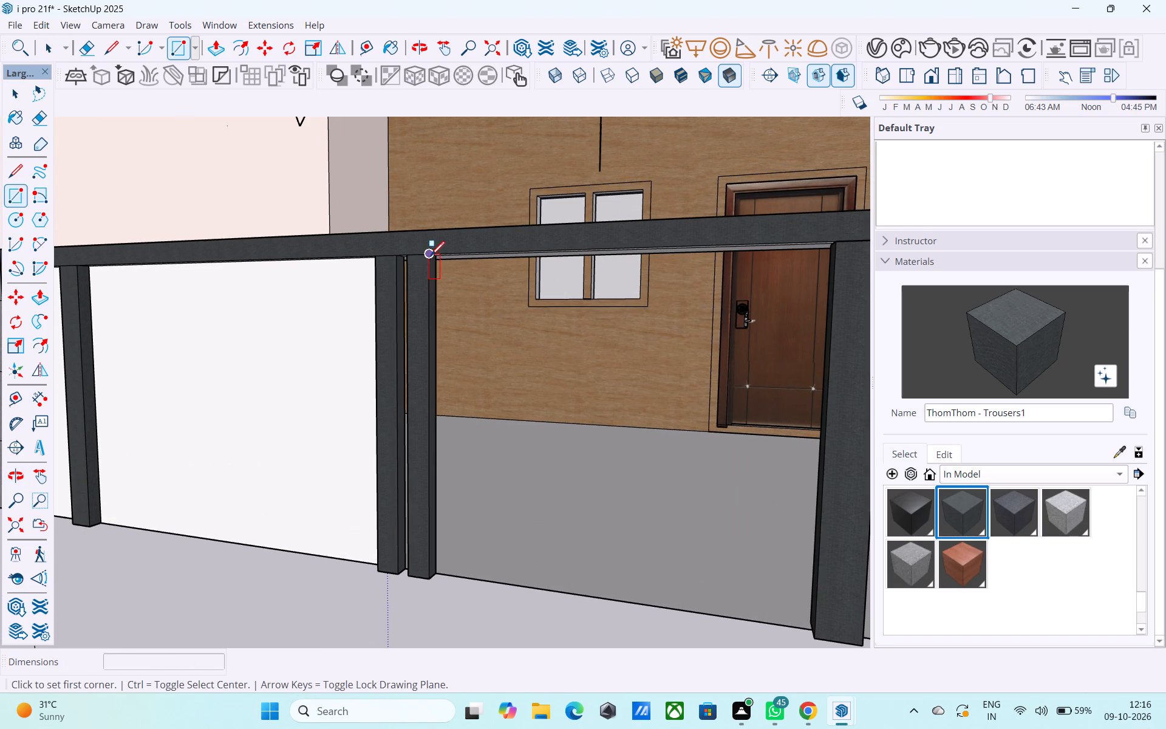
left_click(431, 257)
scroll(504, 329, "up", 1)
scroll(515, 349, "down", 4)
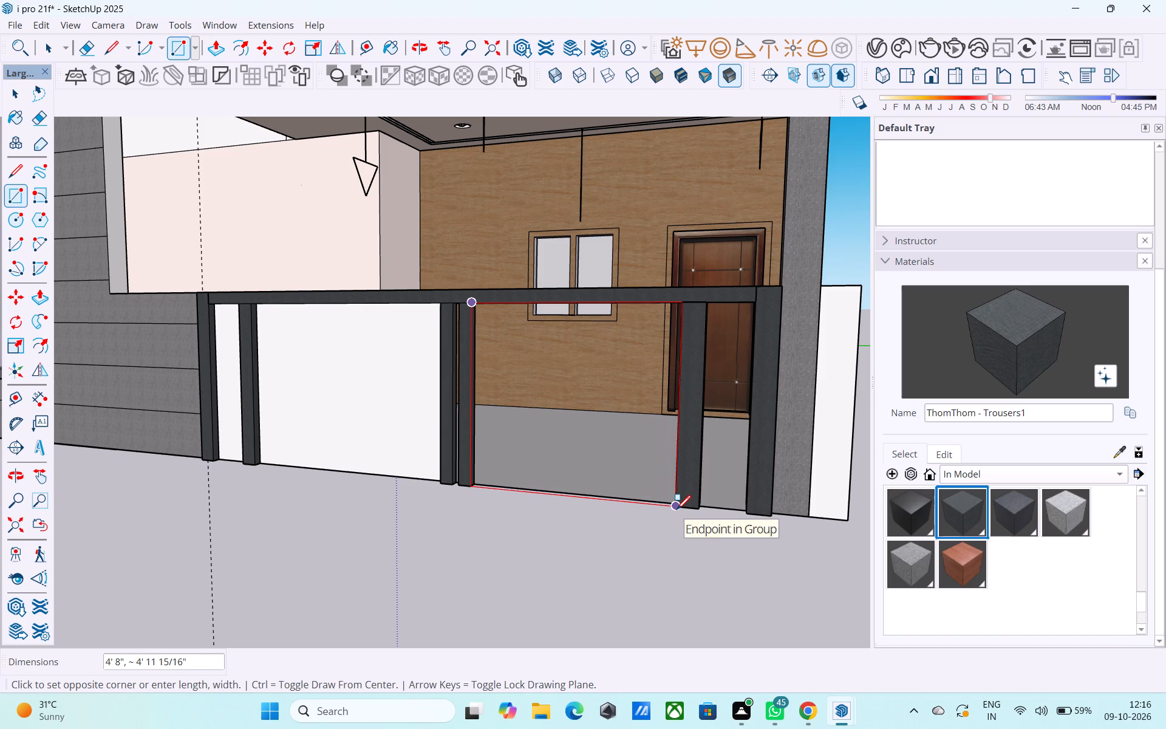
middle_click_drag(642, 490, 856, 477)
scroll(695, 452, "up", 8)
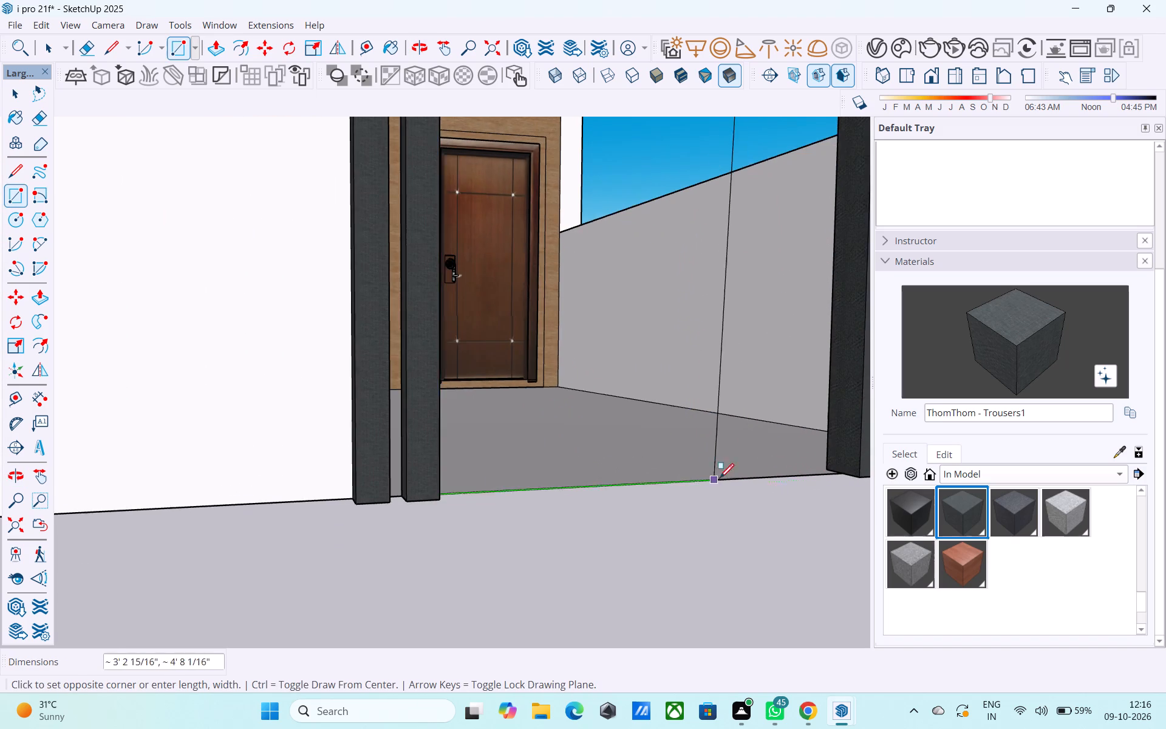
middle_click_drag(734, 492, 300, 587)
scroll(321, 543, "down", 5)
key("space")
Draw a vertical rectangle filling the wide opening between the middle post pair and the post in front of the door.
key("r")
middle_click_drag(333, 556, 367, 590, "shift")
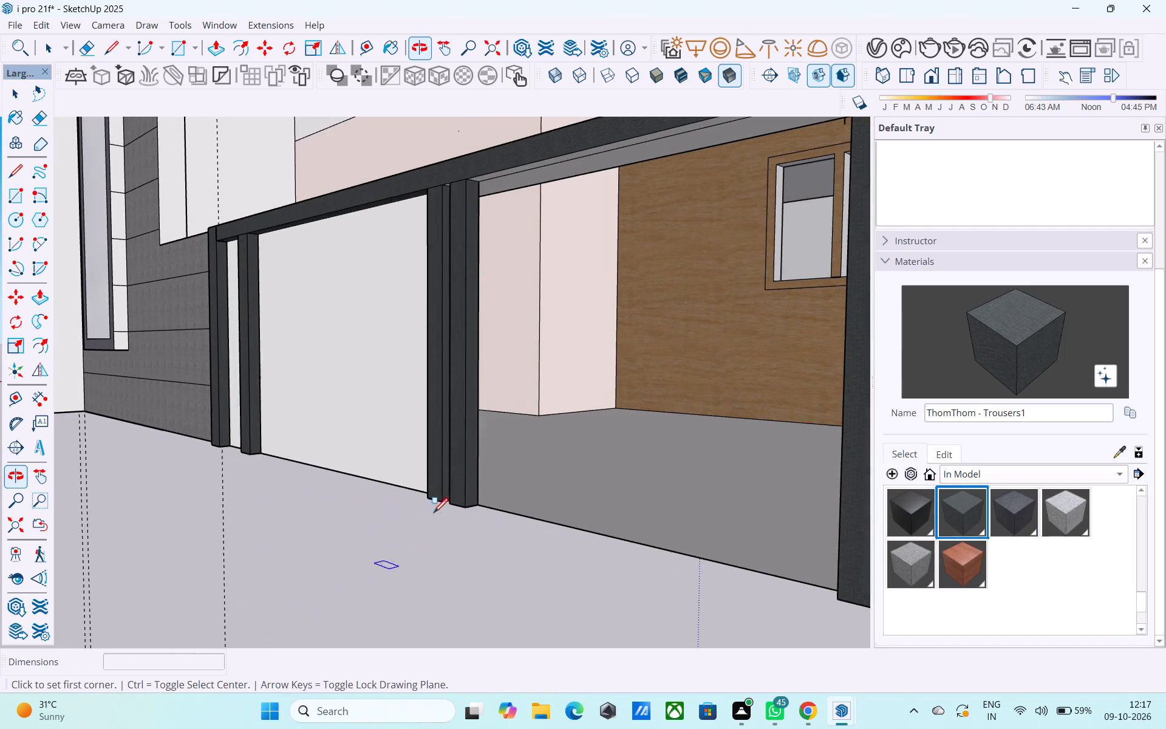
scroll(478, 204, "up", 7)
scroll(482, 185, "down", 4)
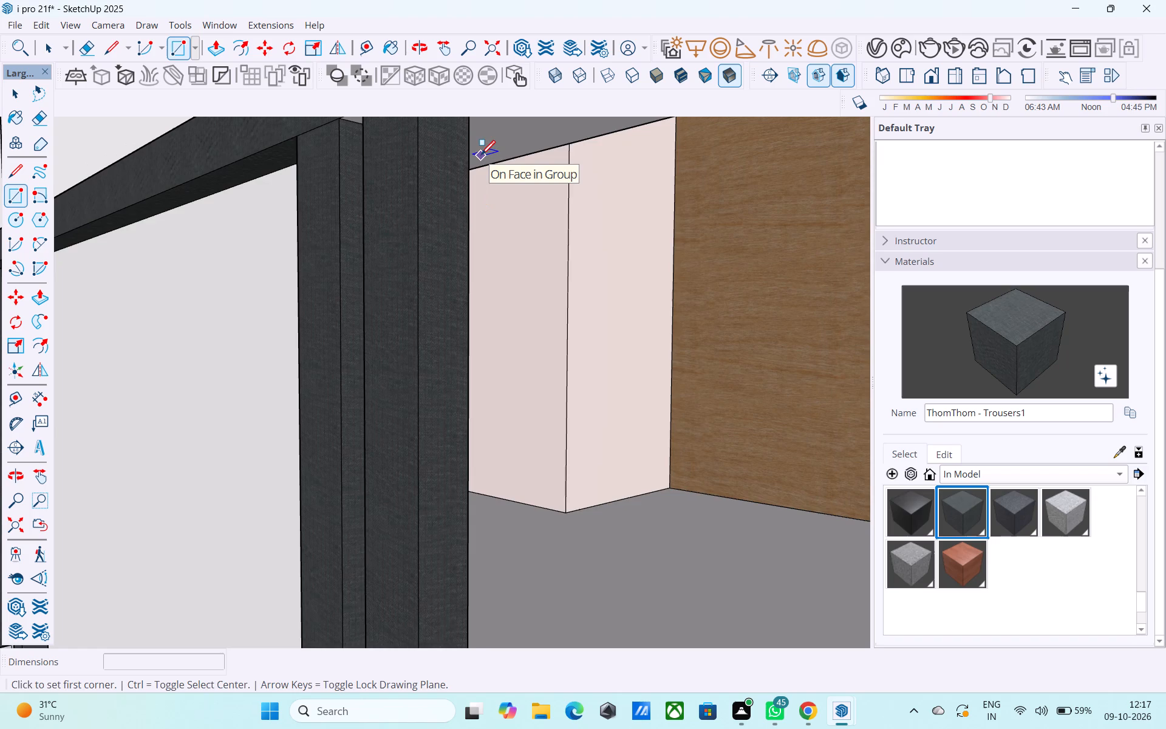
middle_click_drag(481, 156, 464, 213, "shift")
left_click(448, 175)
scroll(456, 193, "down", 5)
middle_click_drag(472, 265, 593, 357)
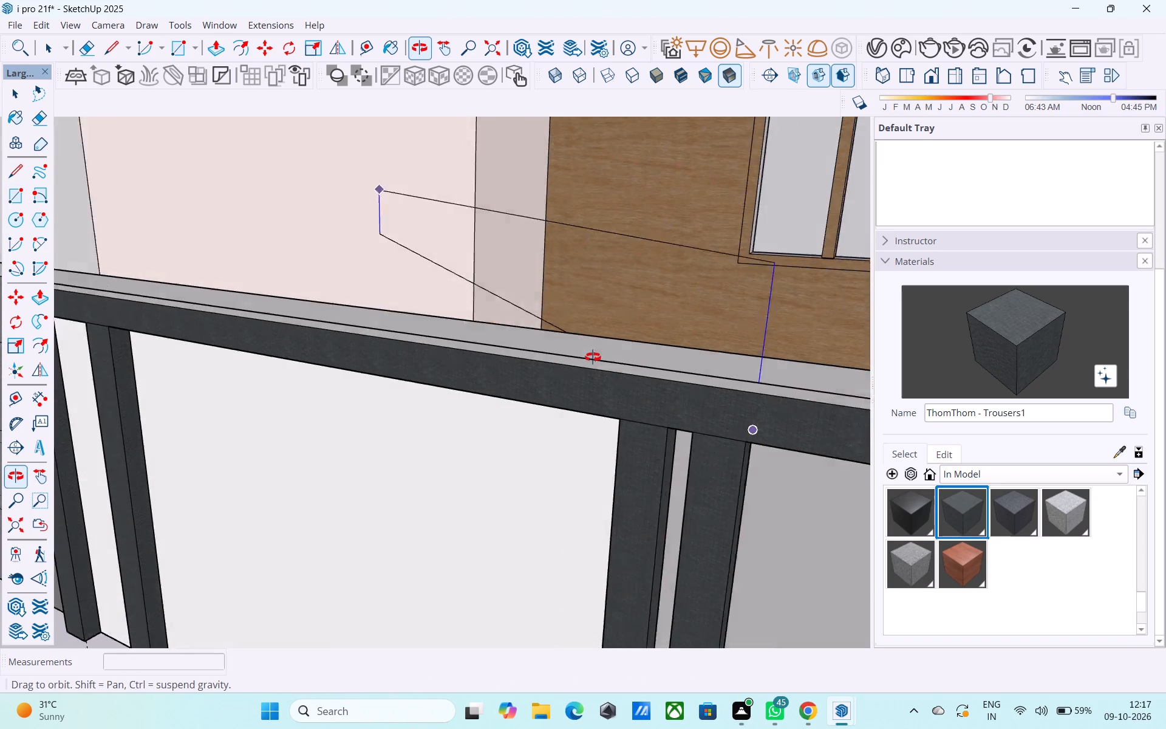
middle_click_drag(593, 357, 534, 329)
scroll(522, 325, "down", 8)
middle_click_drag(721, 489, 792, 426, "shift")
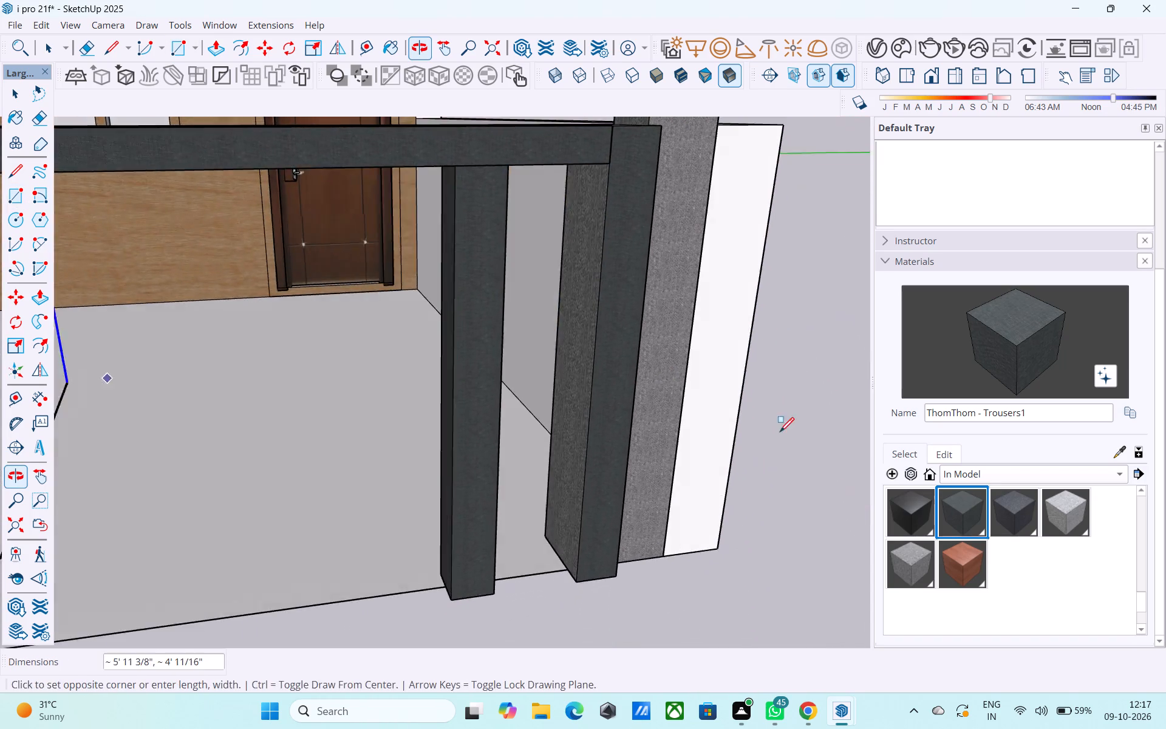
middle_click_drag(413, 464, 532, 470)
scroll(635, 568, "up", 3)
left_click(647, 575)
Draw a vertical rectangle filling the narrow opening between the post in front of the door and the pillar-side end post.
middle_click_drag(630, 568, 531, 560)
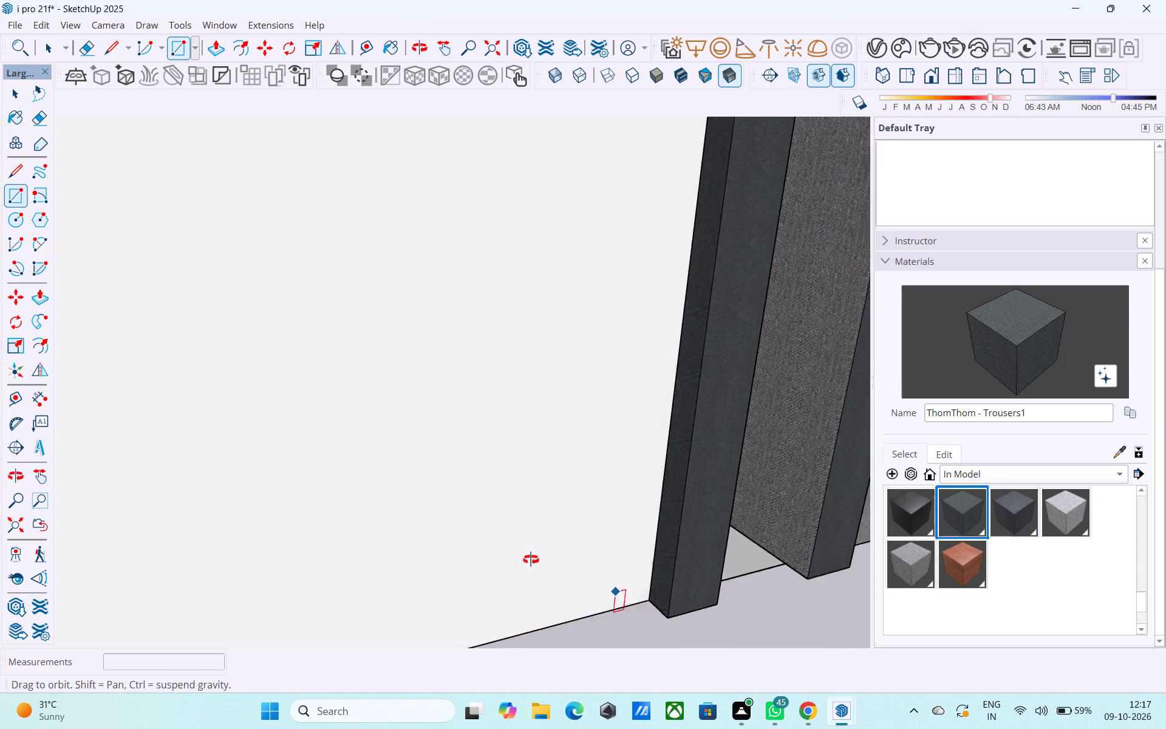
middle_click_drag(531, 560, 462, 555)
scroll(341, 538, "down", 5)
middle_click_drag(527, 484, 295, 380)
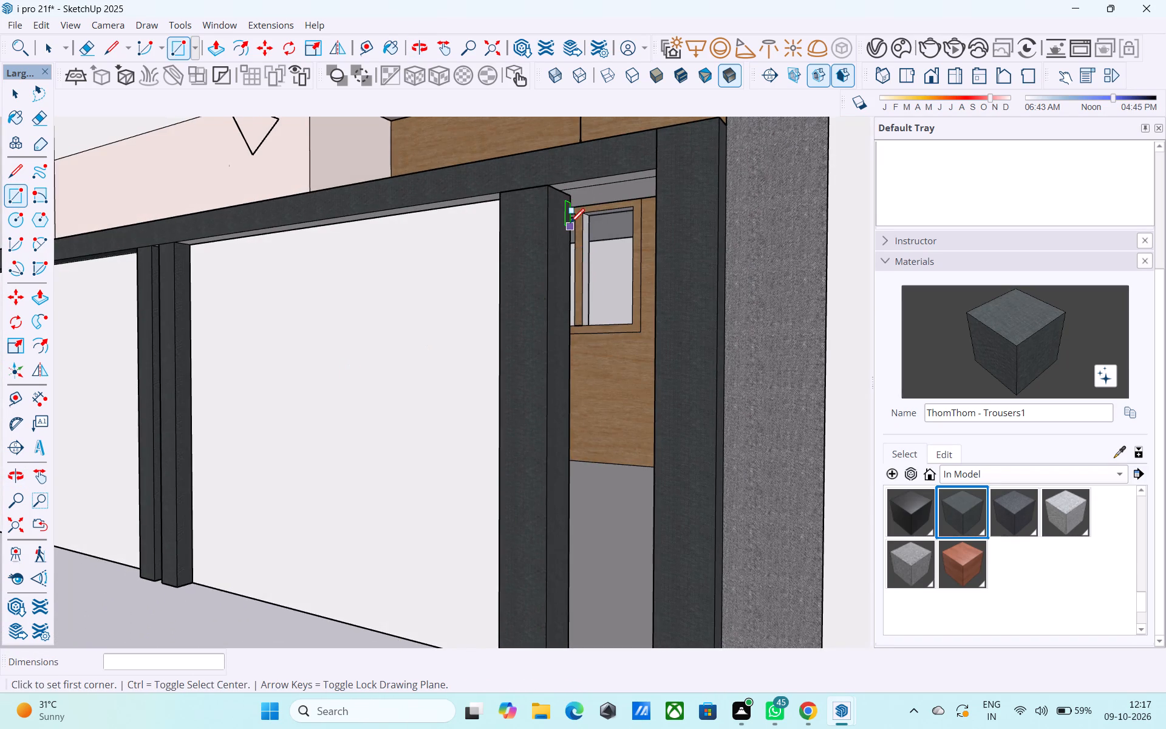
scroll(570, 224, "up", 9)
left_click(552, 166)
scroll(552, 166, "down", 7)
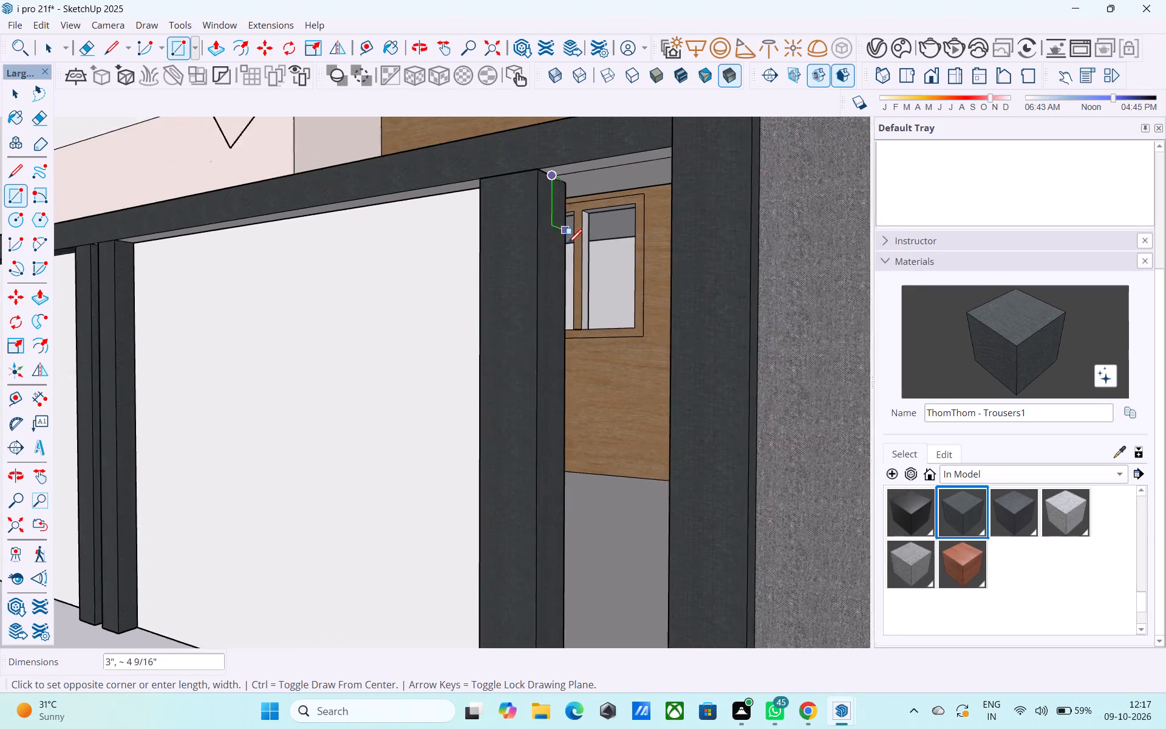
scroll(568, 245, "down", 6)
middle_click(565, 253)
scroll(552, 439, "down", 2)
middle_click_drag(555, 445, 712, 550)
scroll(723, 592, "up", 8)
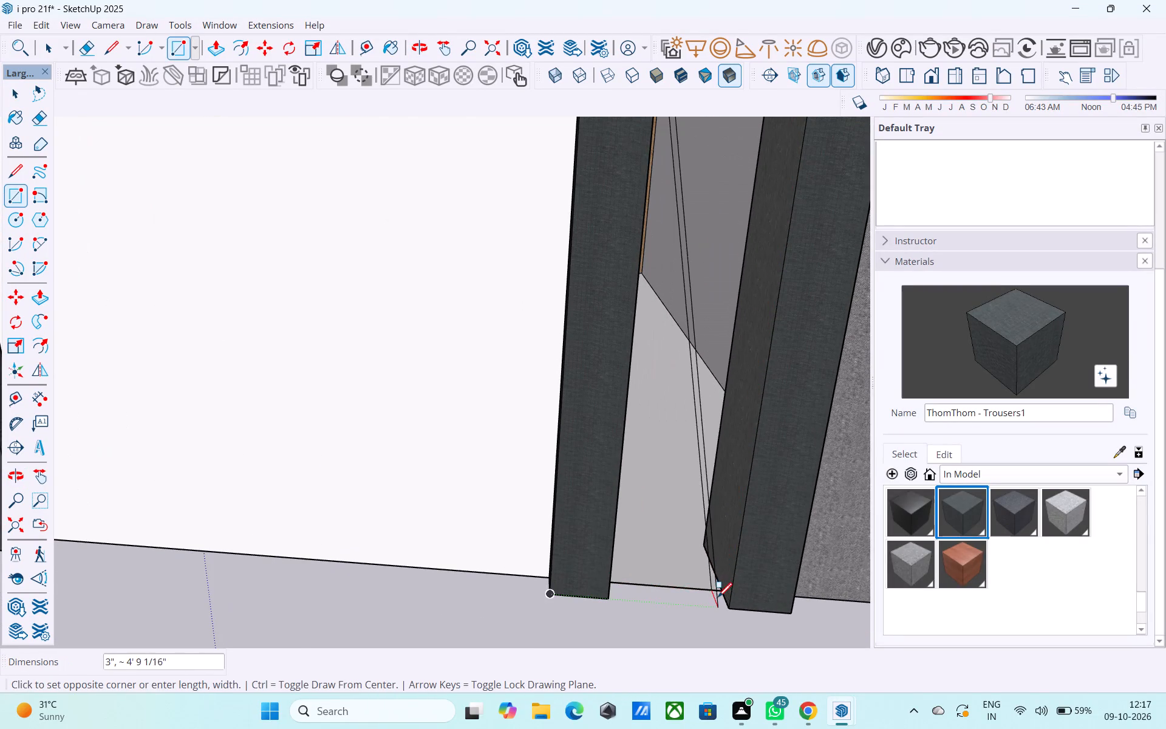
left_click(725, 595)
scroll(725, 595, "down", 14)
middle_click_drag(596, 567, 637, 508)
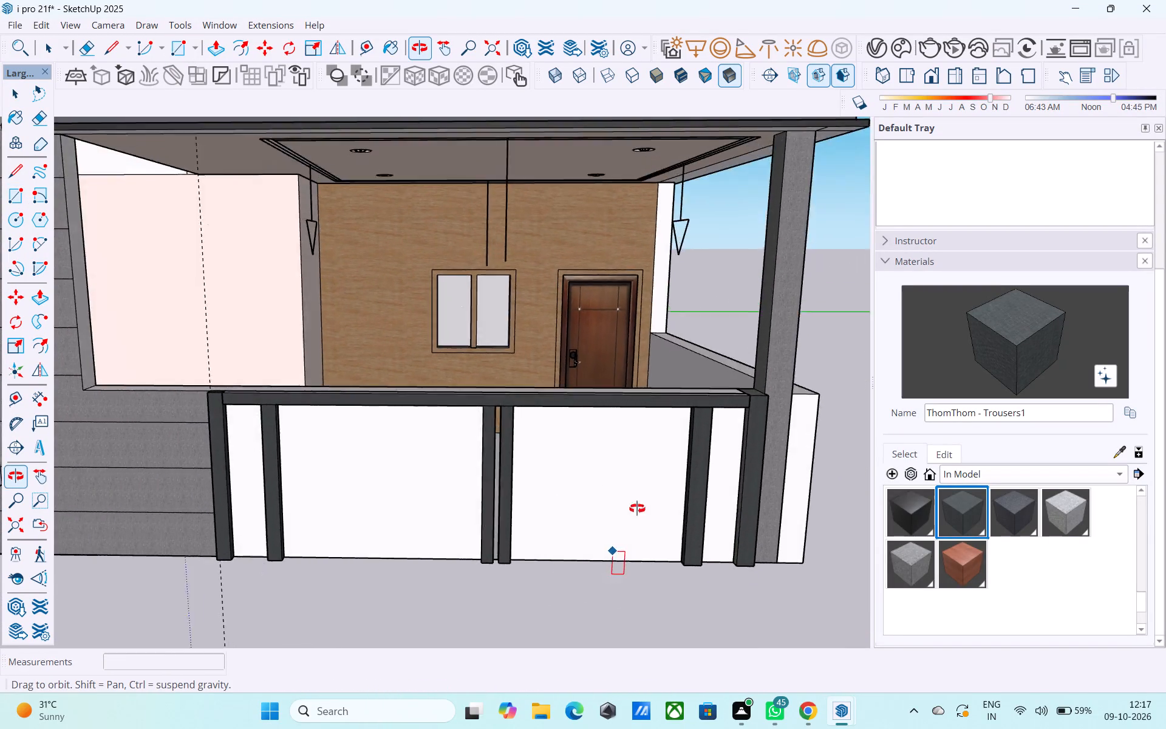
middle_click_drag(637, 508, 668, 470)
scroll(562, 473, "down", 2)
key("space")
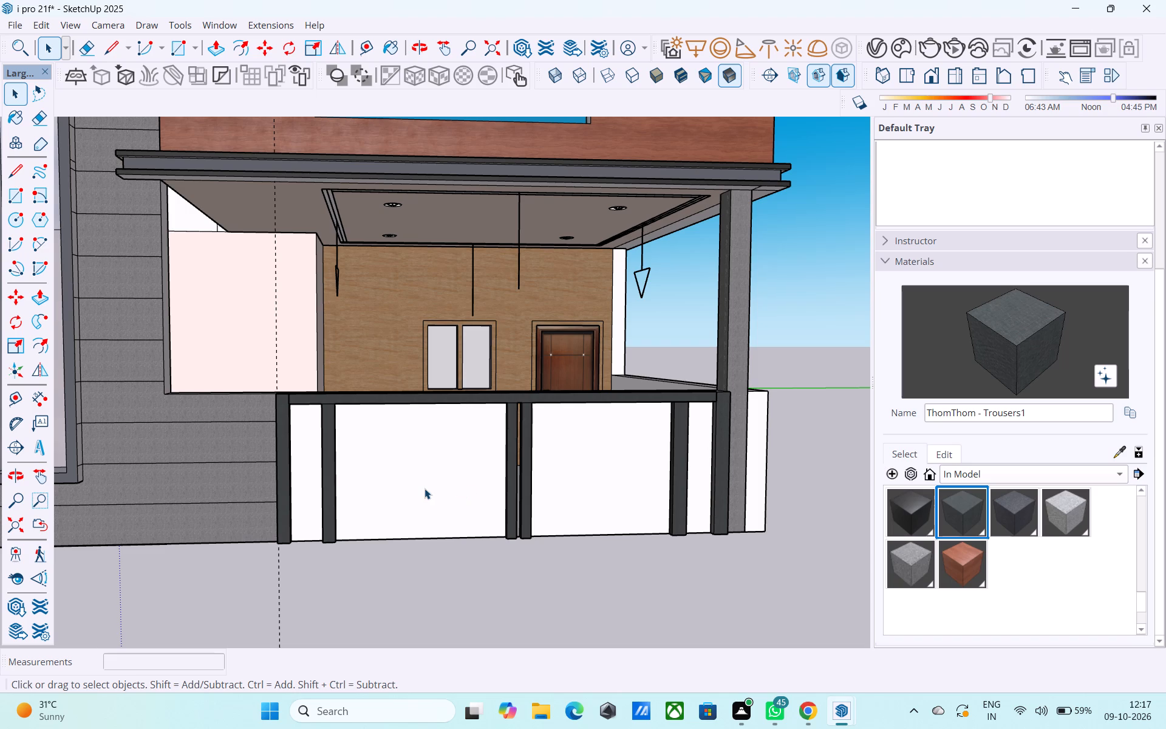
Examine the porch boundary's white panels, including the wide one inside the house's group, and the whole front of the house.
left_click(397, 467)
left_click(417, 584)
left_click(364, 440)
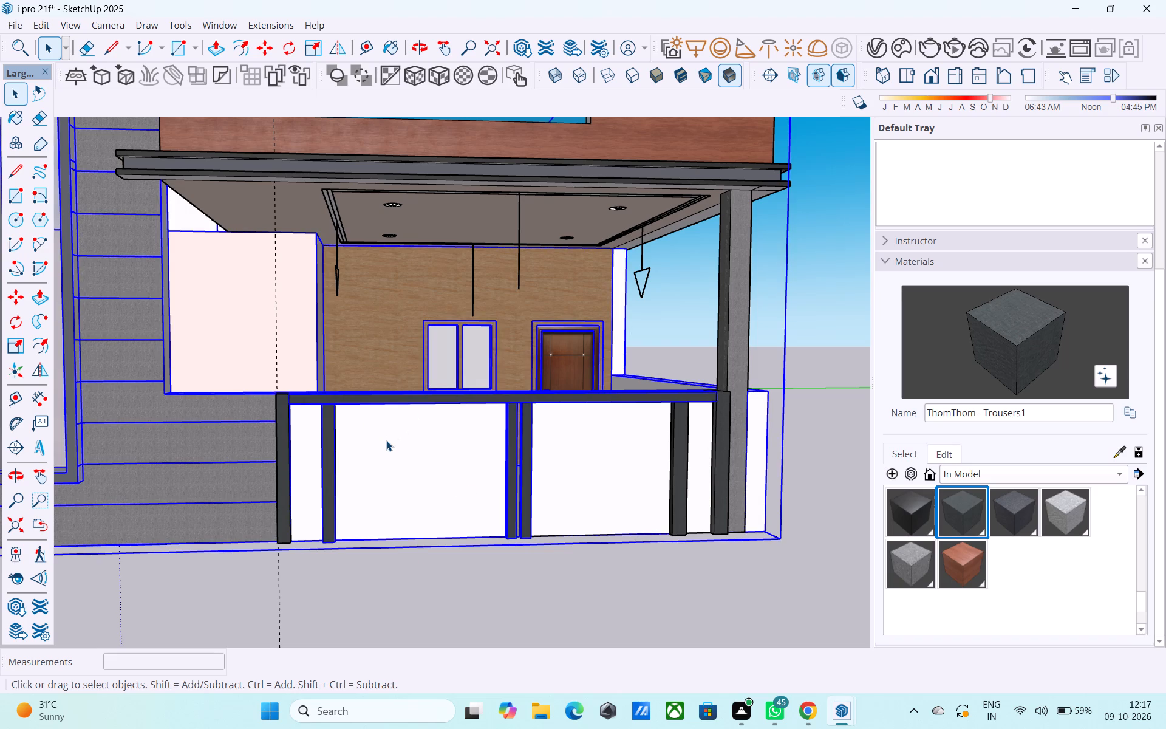
double_click(386, 440)
left_click(386, 447)
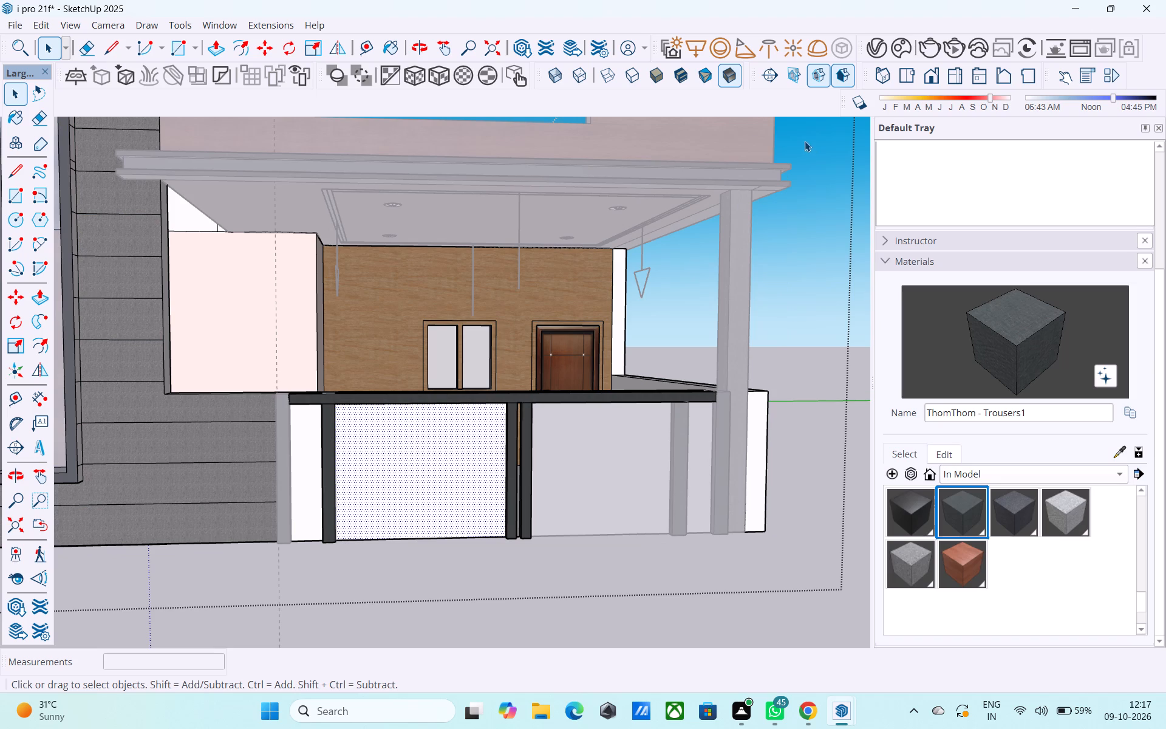
scroll(677, 391, "down", 1)
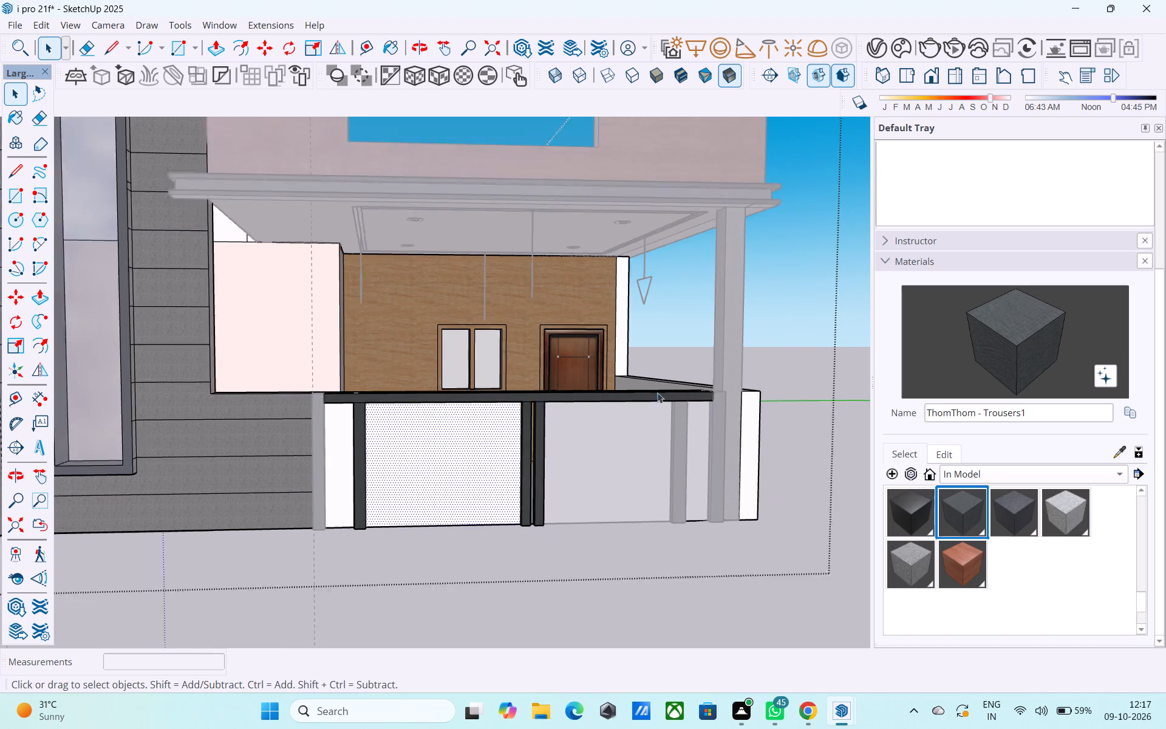
scroll(657, 392, "down", 5)
left_click(833, 374)
middle_click_drag(550, 369, 486, 430)
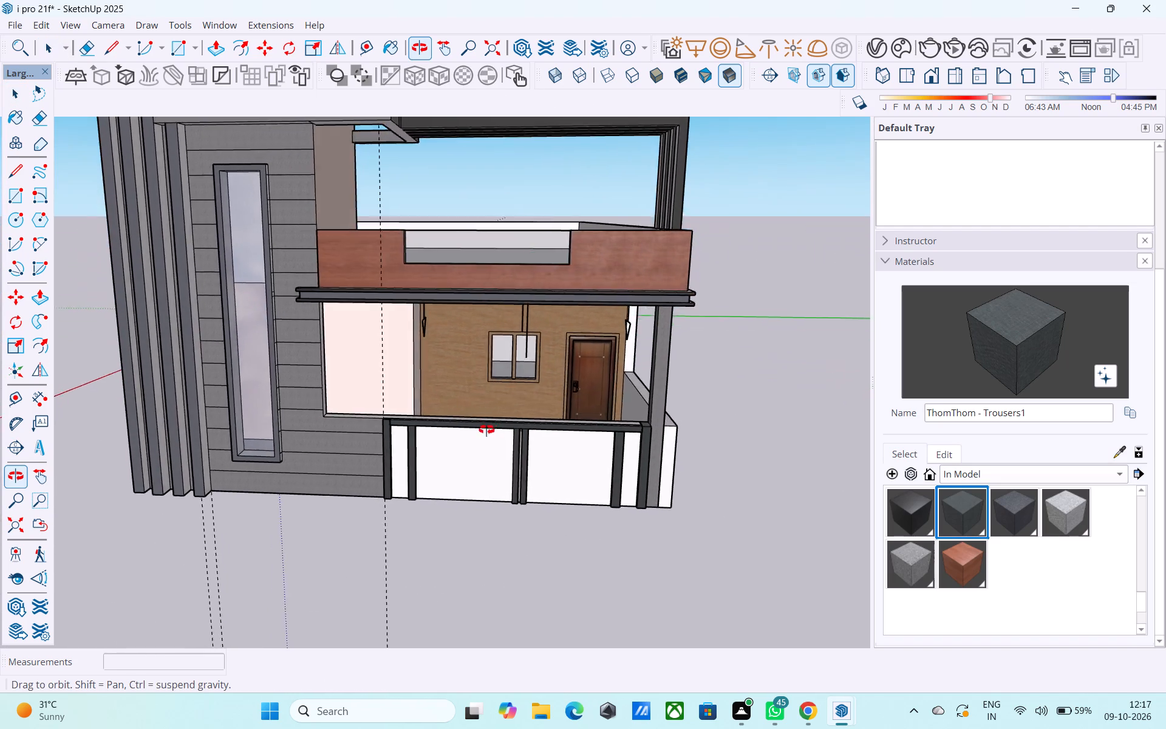
middle_click_drag(486, 430, 549, 409)
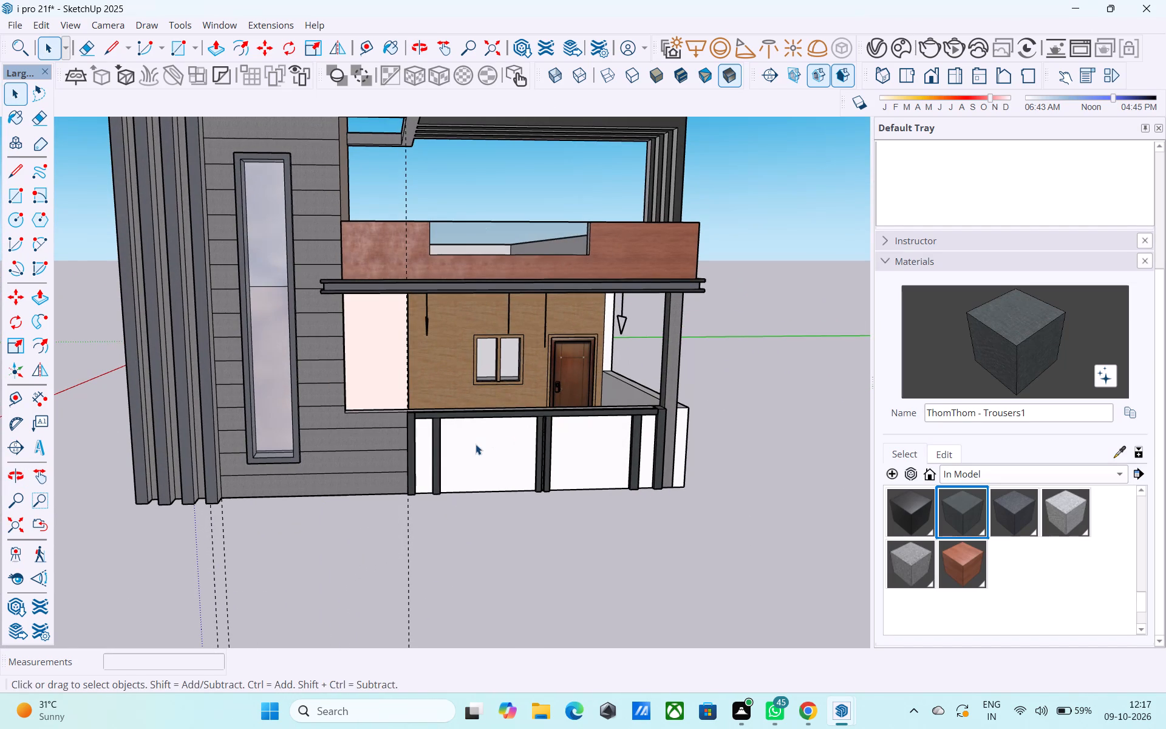
Examine the porch boundary's posts, top bar and white panels from outside and inside, and the whole house front.
middle_click_drag(421, 452, 430, 448)
scroll(452, 443, "up", 1)
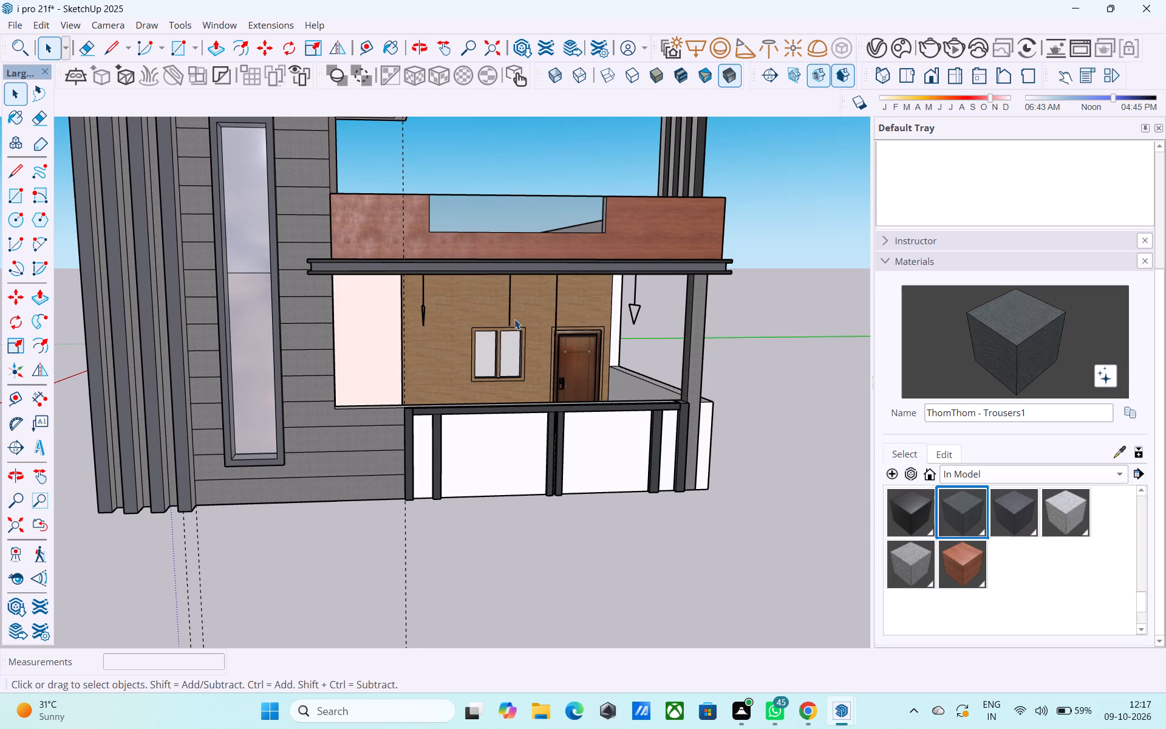
scroll(476, 316, "down", 6)
middle_click_drag(440, 357, 373, 374)
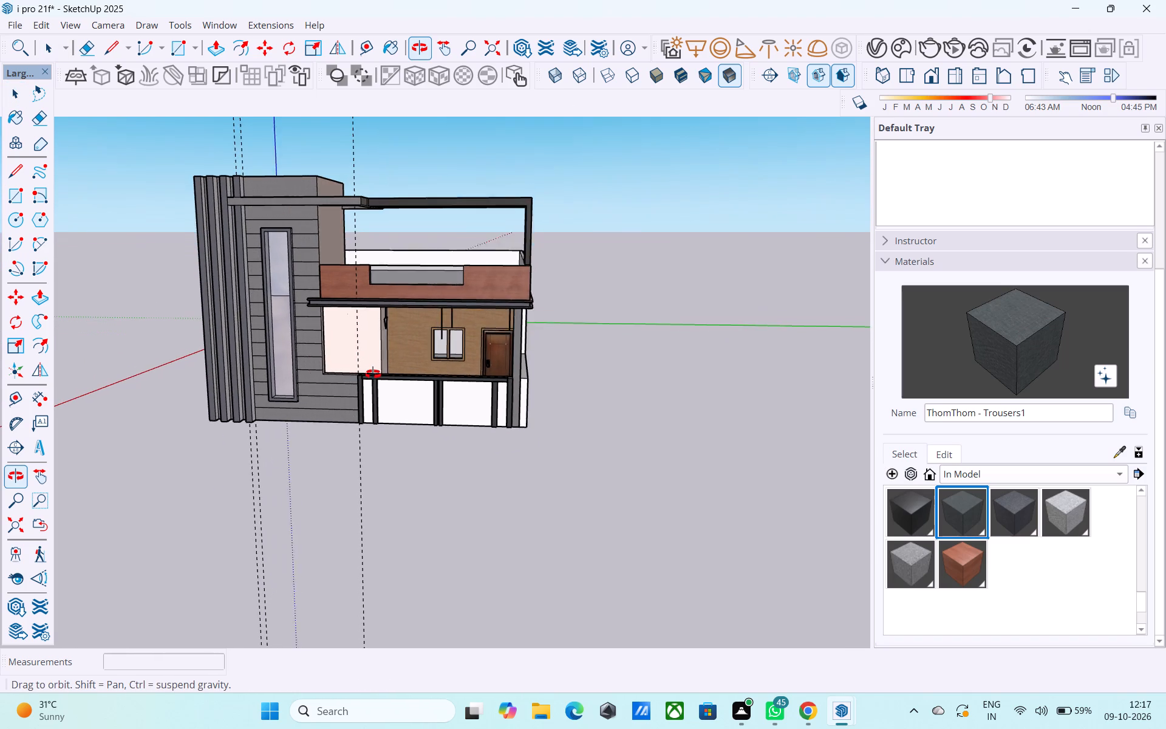
middle_click_drag(373, 374, 380, 372)
scroll(381, 404, "up", 3)
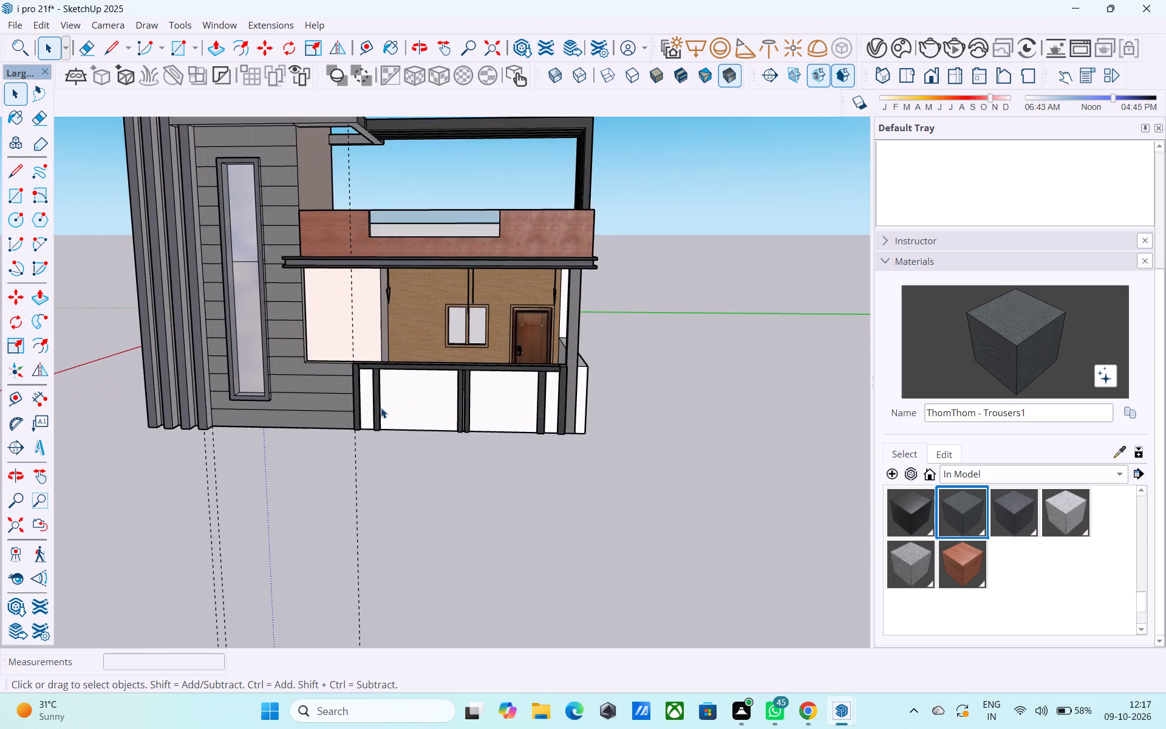
scroll(381, 408, "up", 1)
middle_click_drag(413, 400, 427, 402)
scroll(411, 402, "up", 4)
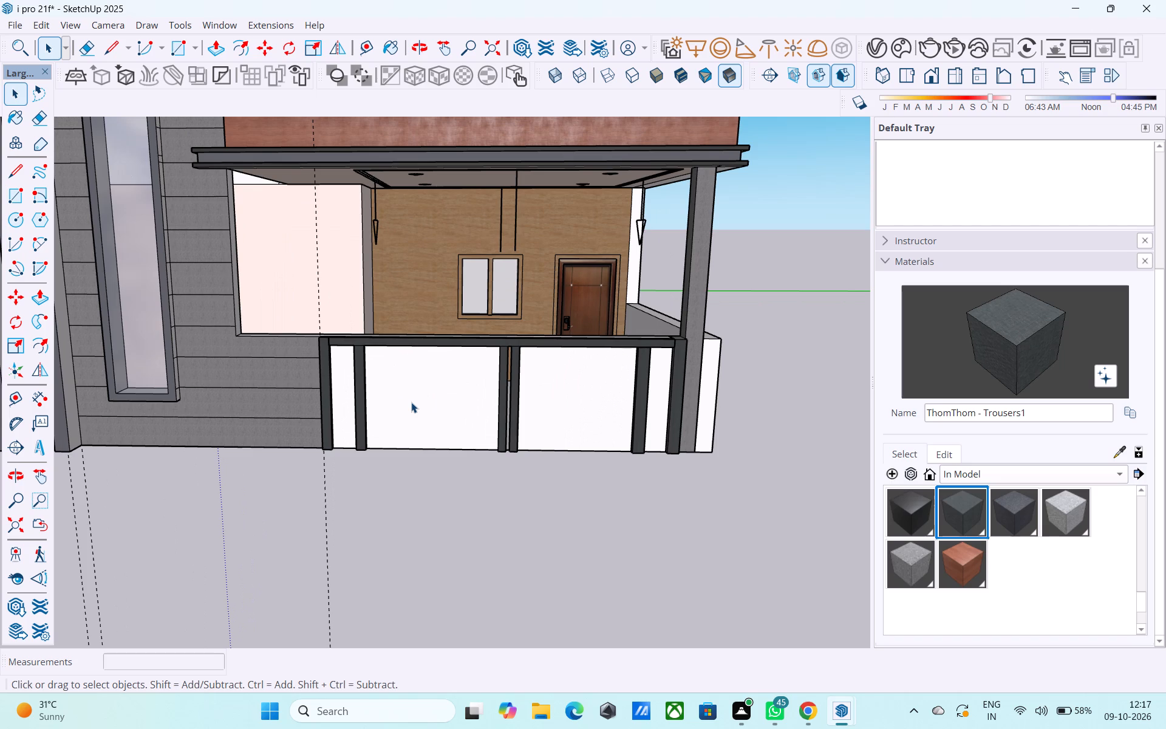
scroll(411, 403, "down", 5)
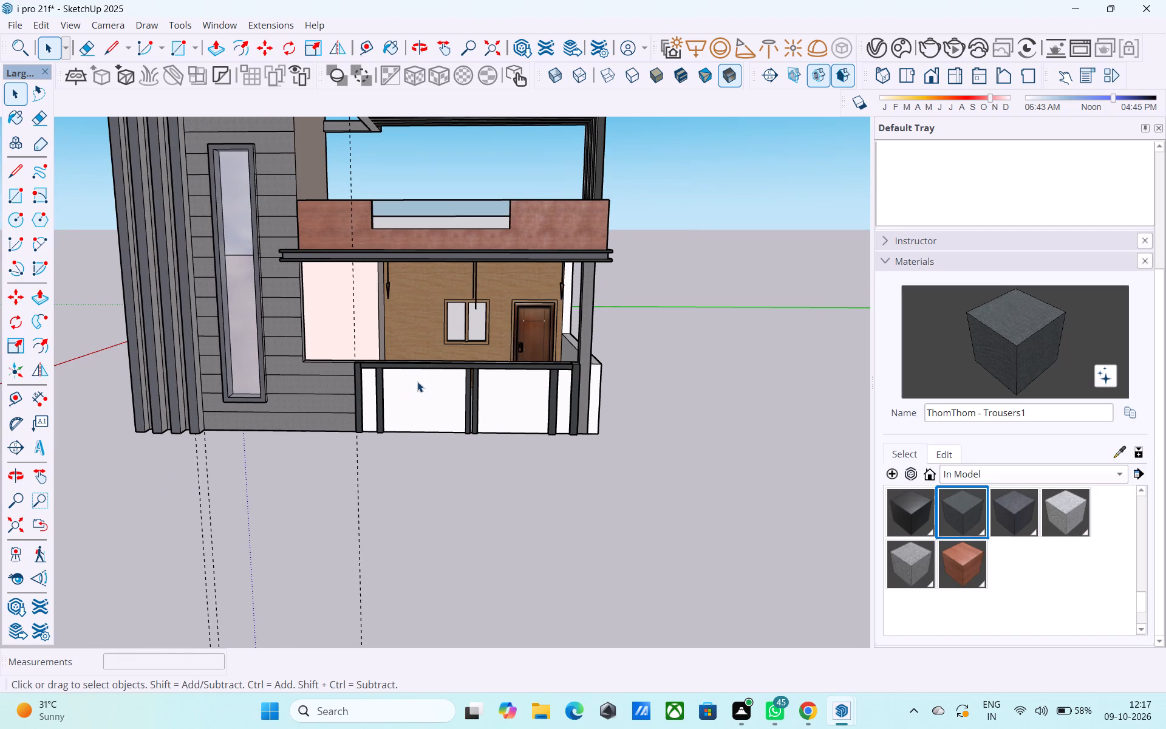
scroll(468, 369, "up", 5)
middle_click_drag(458, 369, 416, 474)
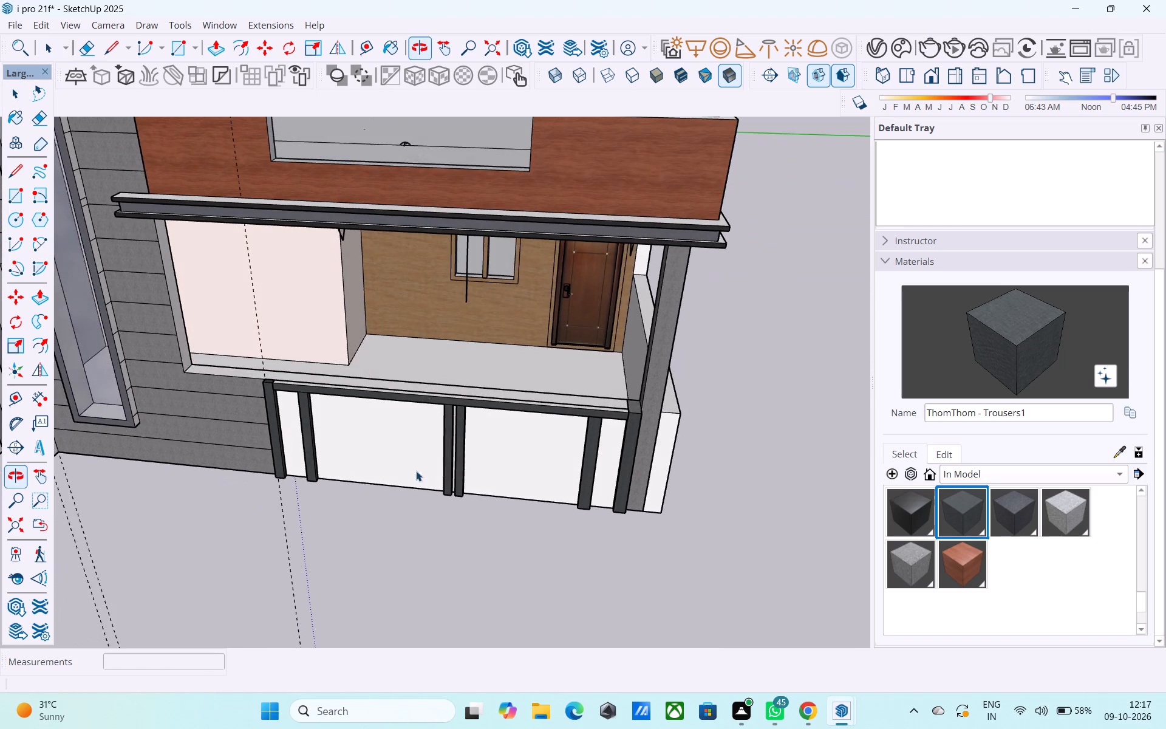
middle_click_drag(426, 380, 427, 437)
scroll(429, 434, "up", 7)
middle_click_drag(468, 400, 292, 438)
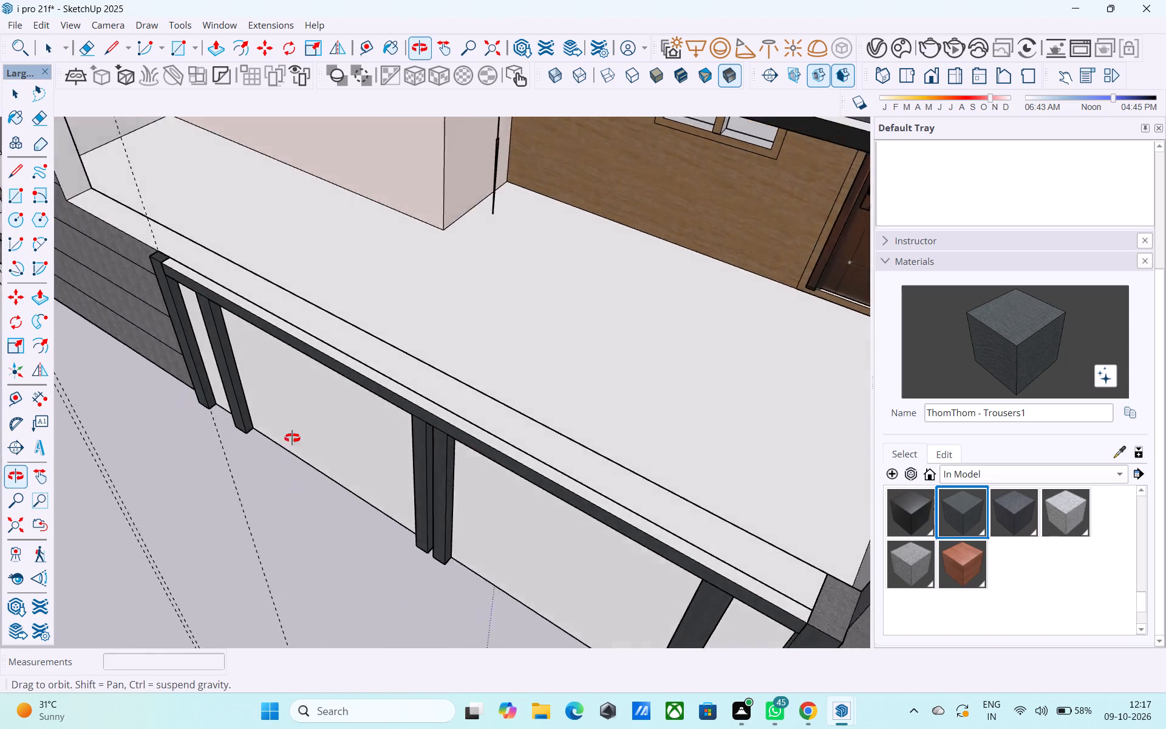
middle_click_drag(292, 438, 234, 445)
scroll(562, 335, "up", 6)
middle_click_drag(489, 322, 176, 272)
scroll(265, 291, "down", 3)
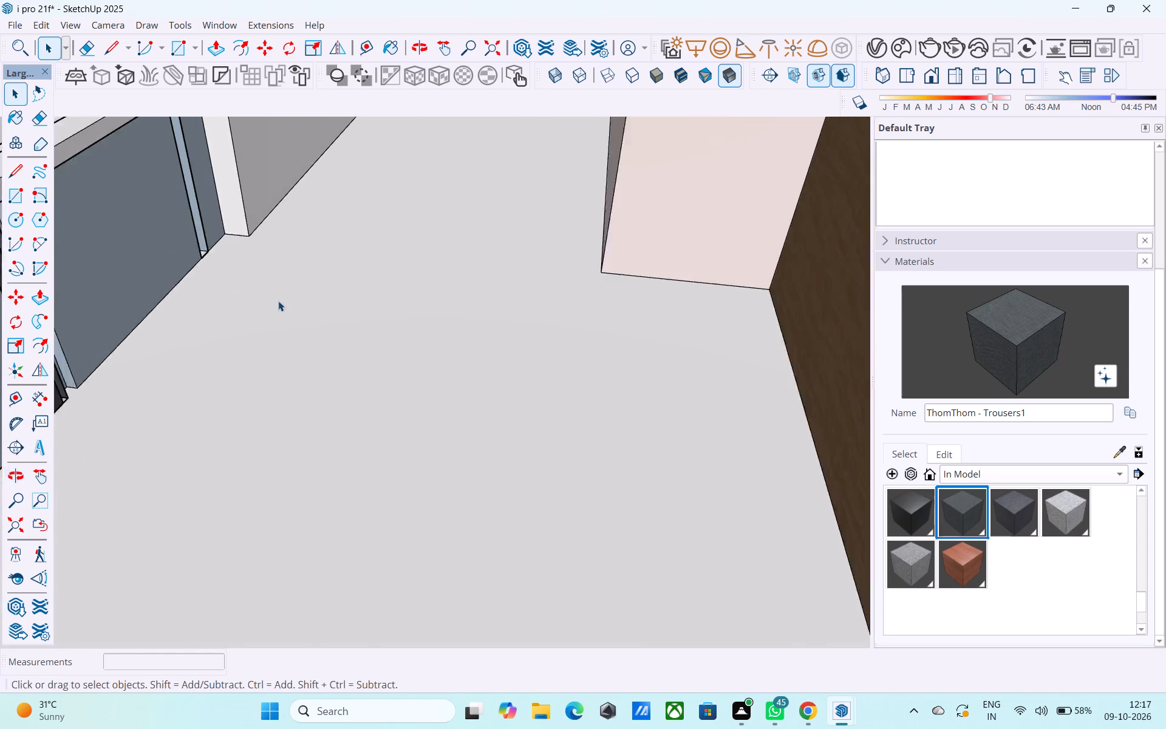
scroll(278, 301, "down", 2)
middle_click_drag(217, 318, 744, 264)
scroll(493, 261, "down", 11)
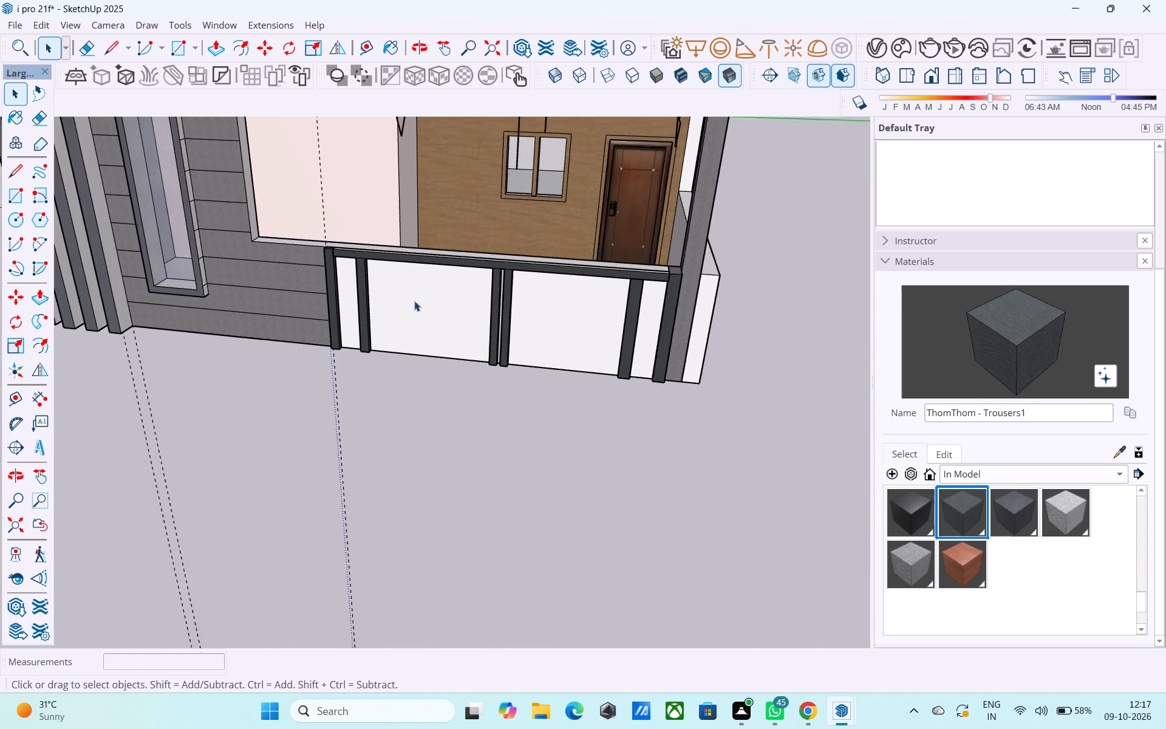
middle_click_drag(414, 301, 568, 145)
scroll(482, 241, "down", 7)
middle_click_drag(453, 279, 448, 398)
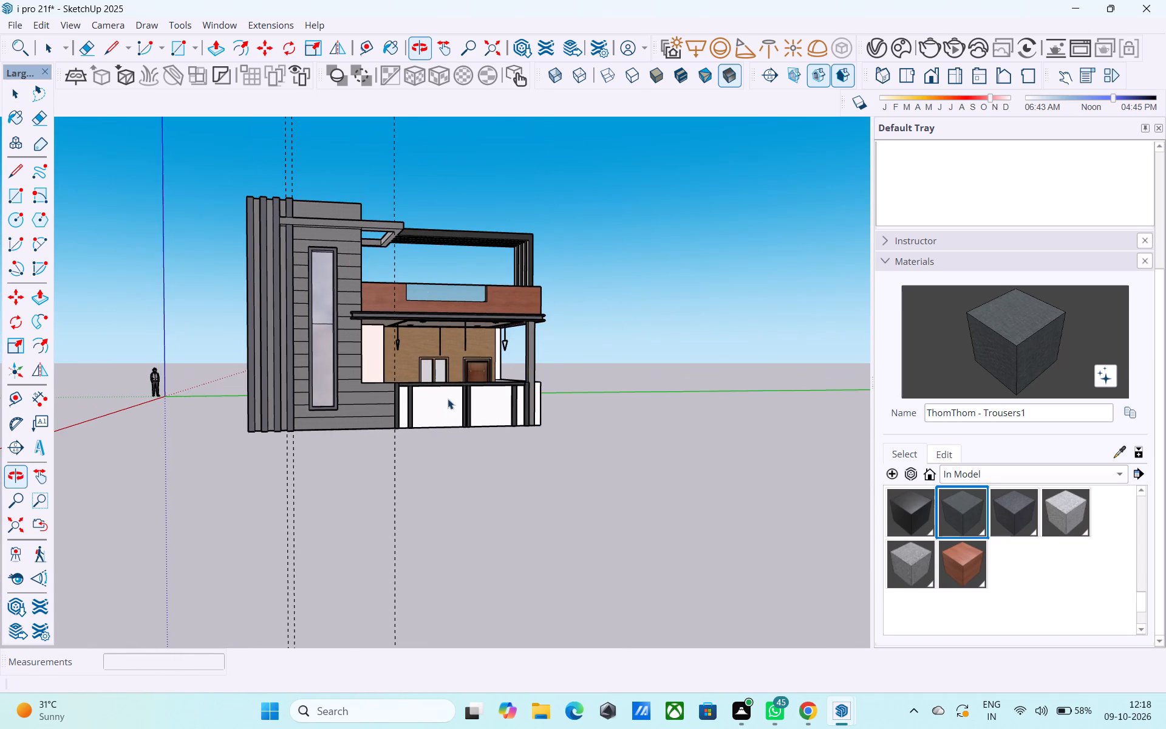
Save the model.
key("ctrl+s")
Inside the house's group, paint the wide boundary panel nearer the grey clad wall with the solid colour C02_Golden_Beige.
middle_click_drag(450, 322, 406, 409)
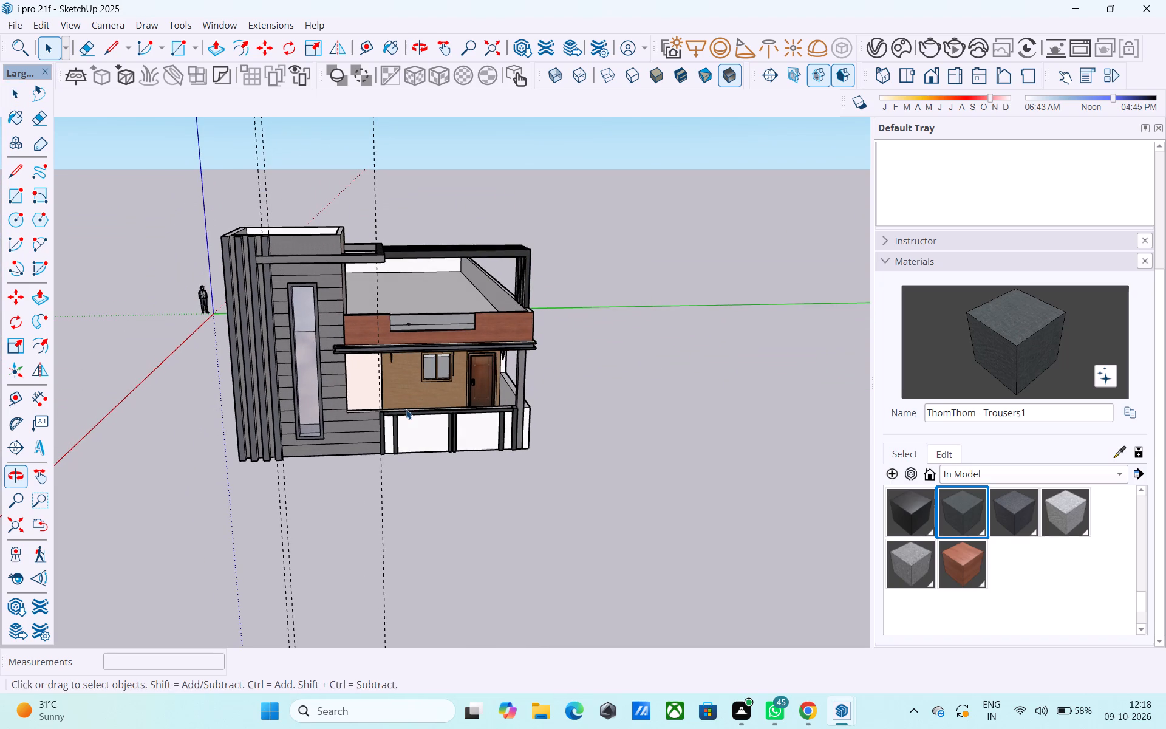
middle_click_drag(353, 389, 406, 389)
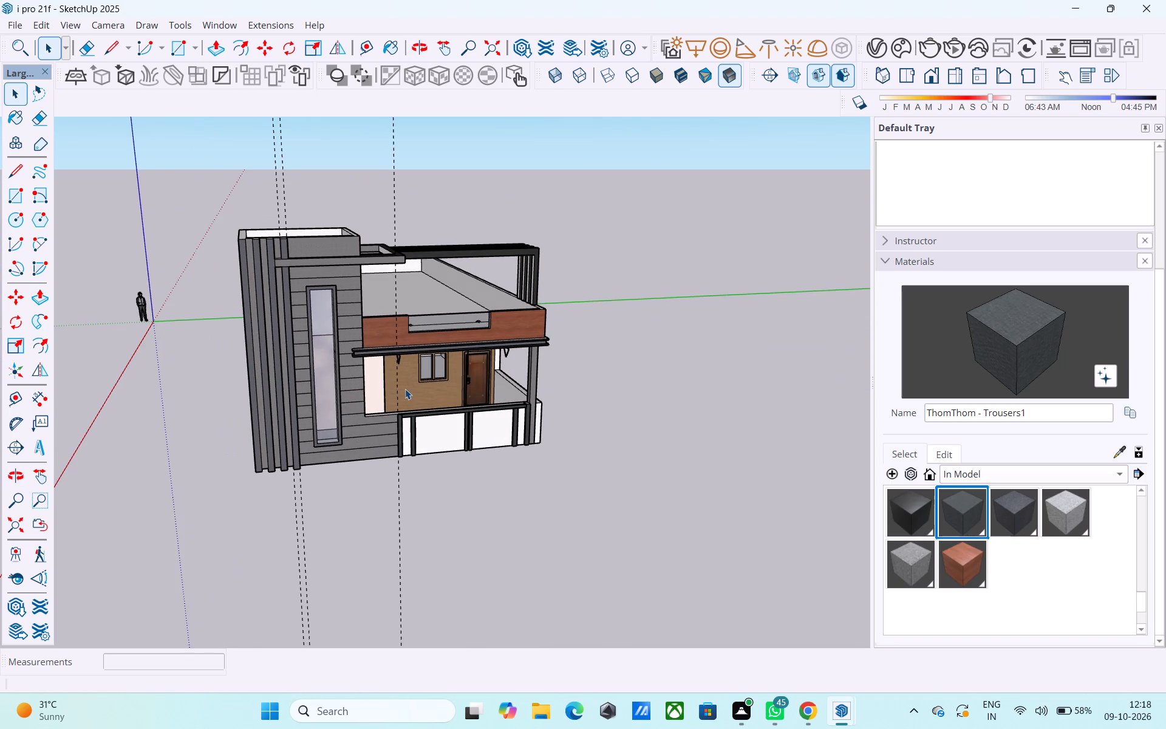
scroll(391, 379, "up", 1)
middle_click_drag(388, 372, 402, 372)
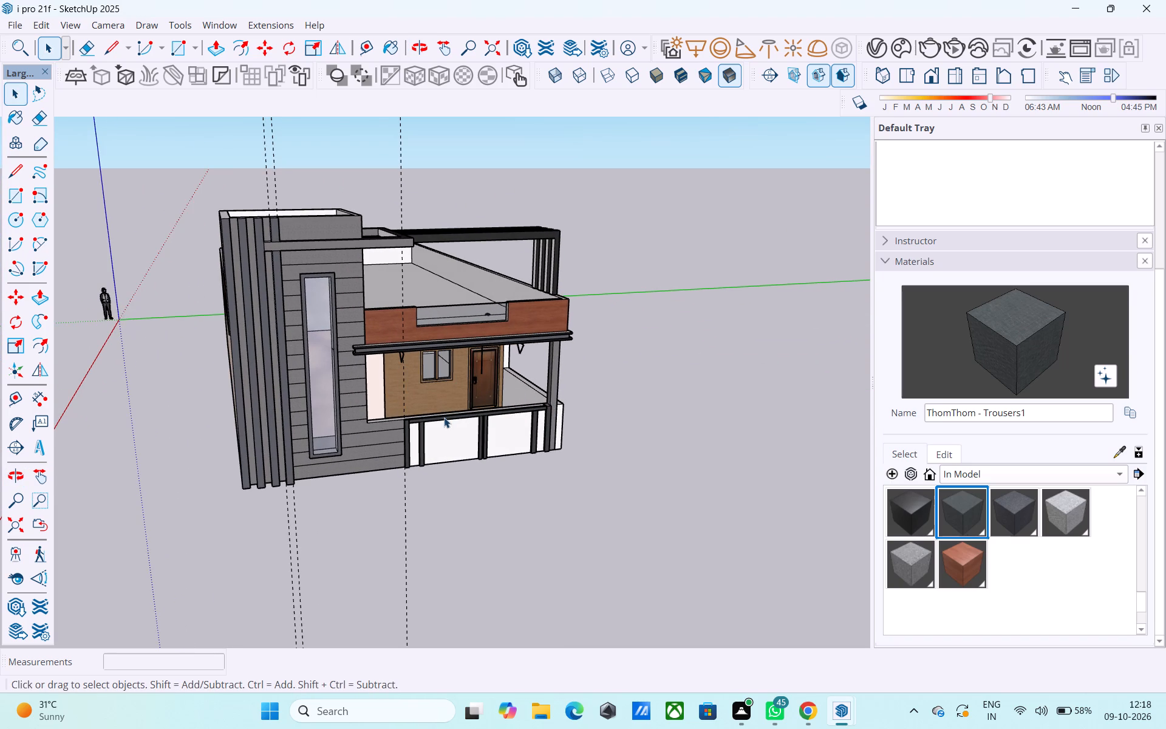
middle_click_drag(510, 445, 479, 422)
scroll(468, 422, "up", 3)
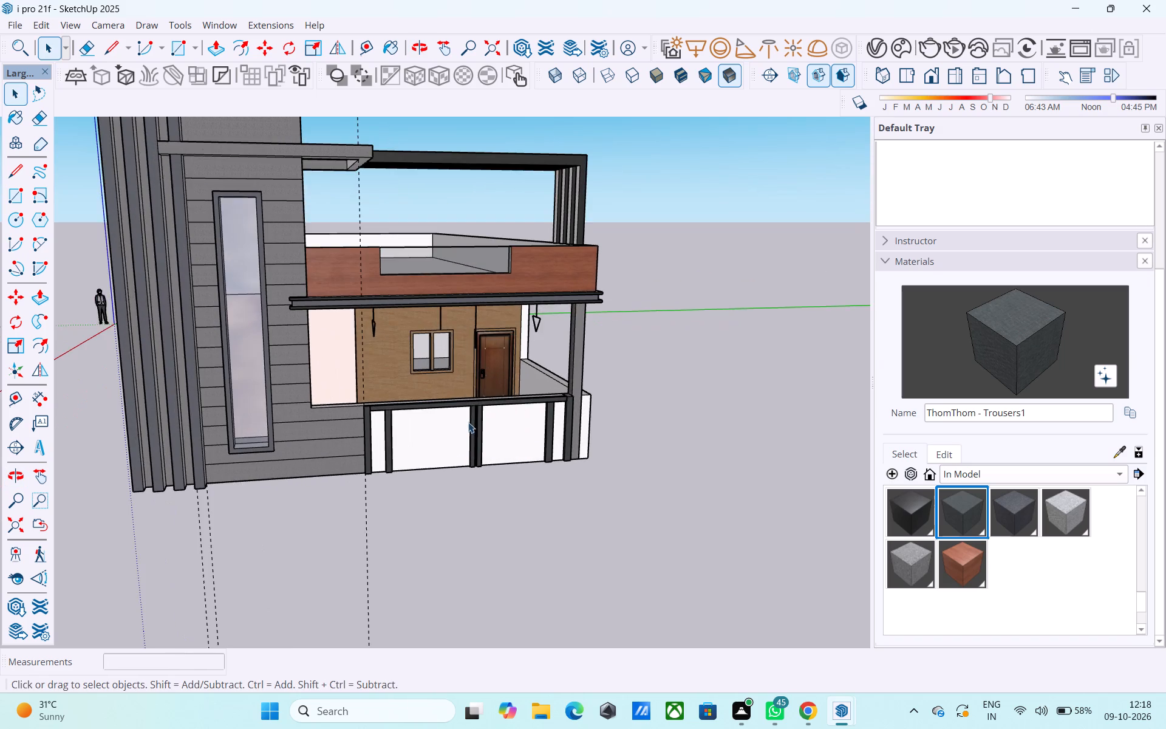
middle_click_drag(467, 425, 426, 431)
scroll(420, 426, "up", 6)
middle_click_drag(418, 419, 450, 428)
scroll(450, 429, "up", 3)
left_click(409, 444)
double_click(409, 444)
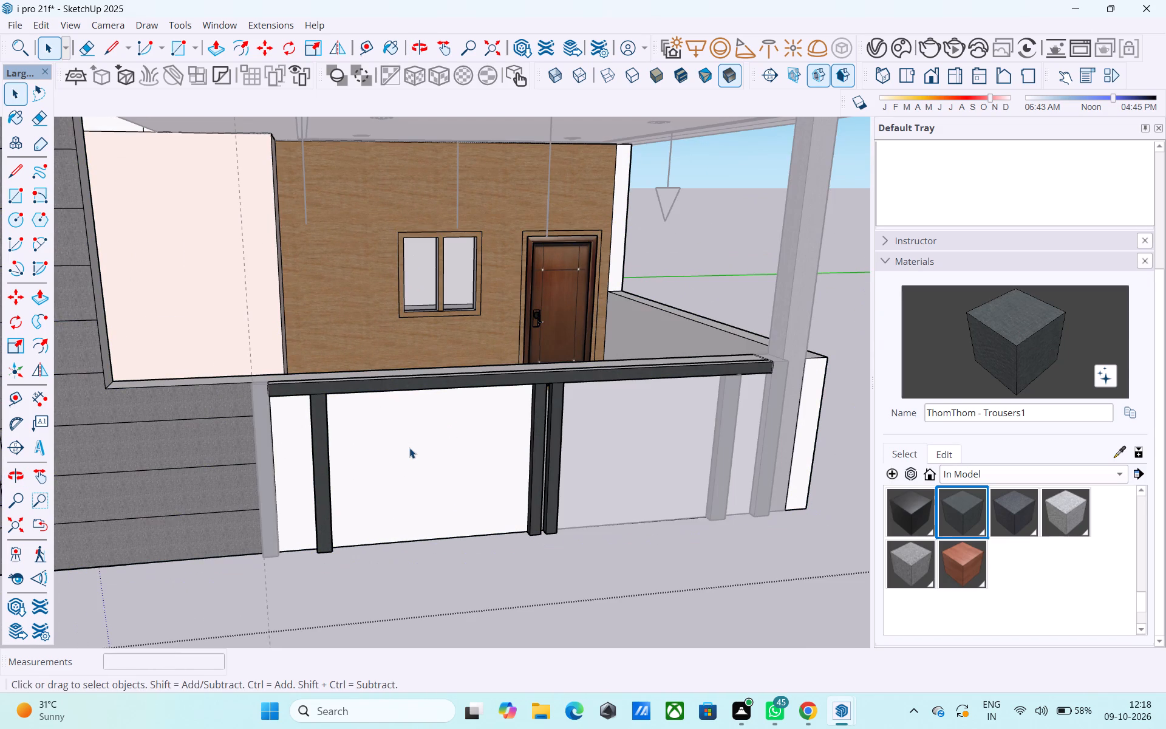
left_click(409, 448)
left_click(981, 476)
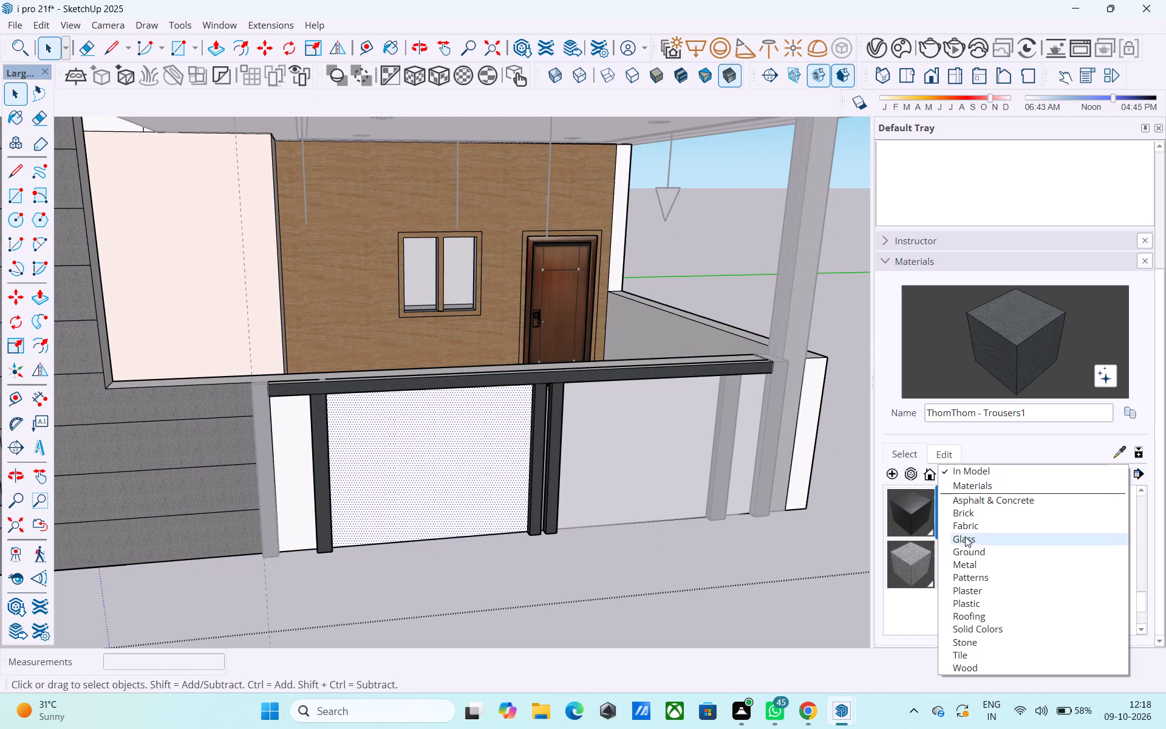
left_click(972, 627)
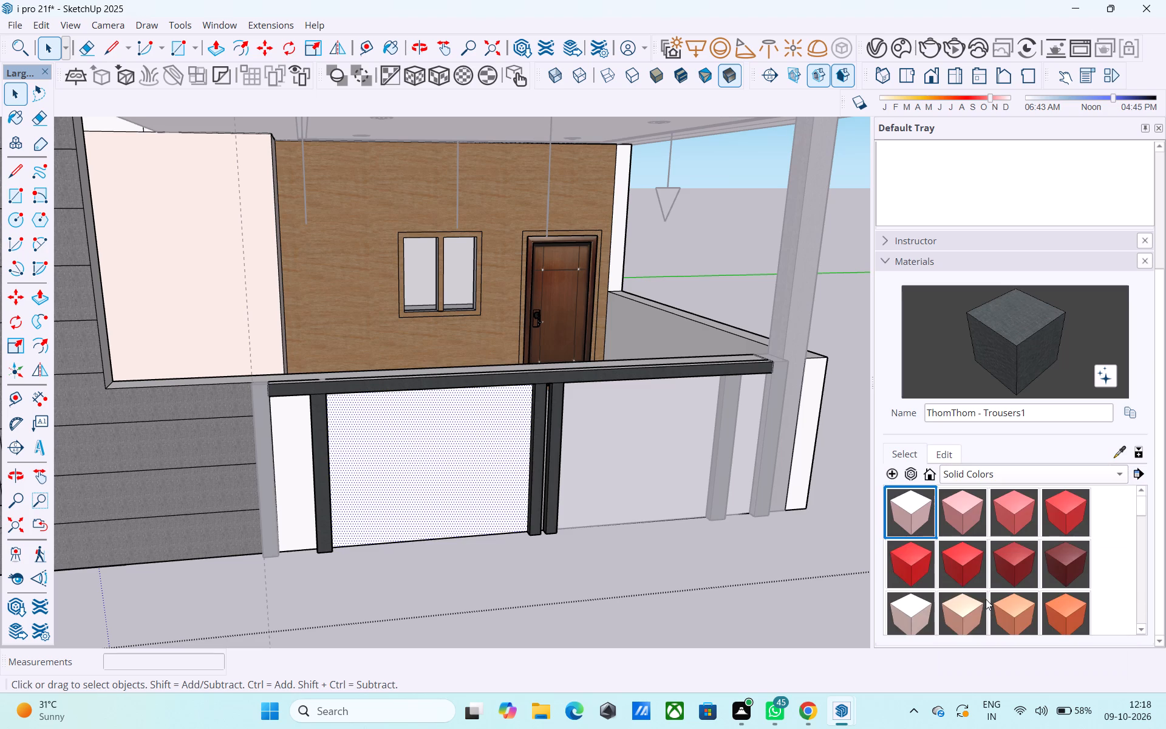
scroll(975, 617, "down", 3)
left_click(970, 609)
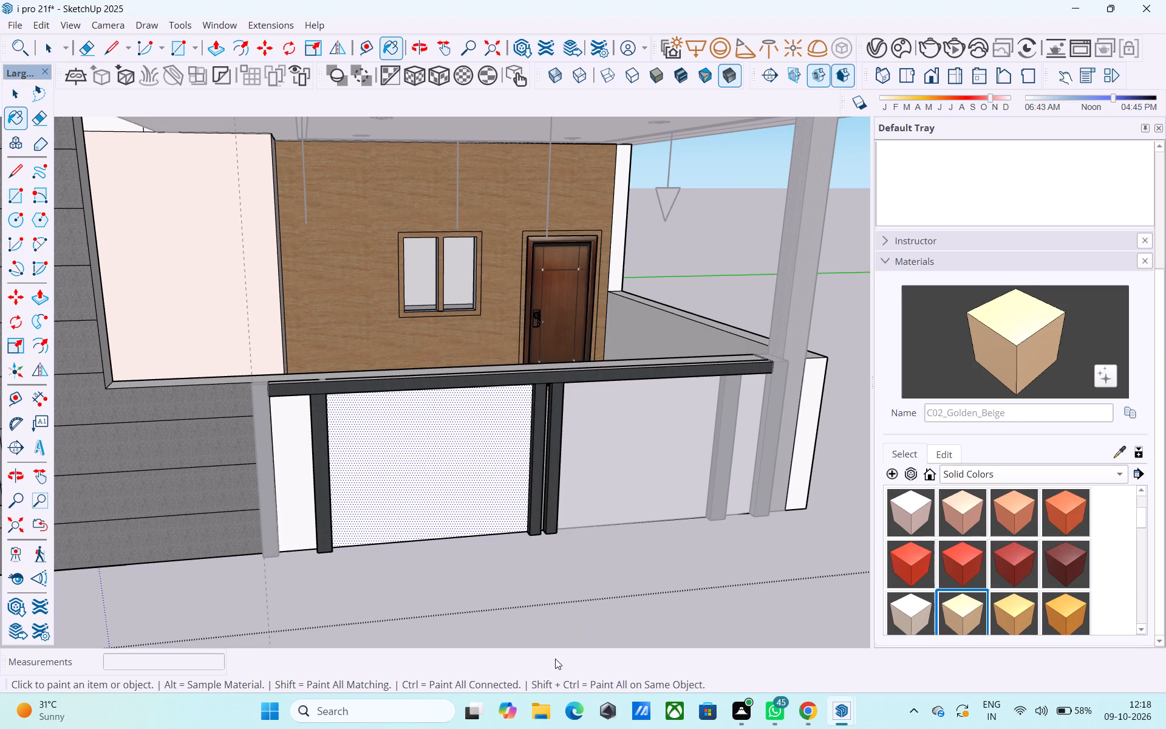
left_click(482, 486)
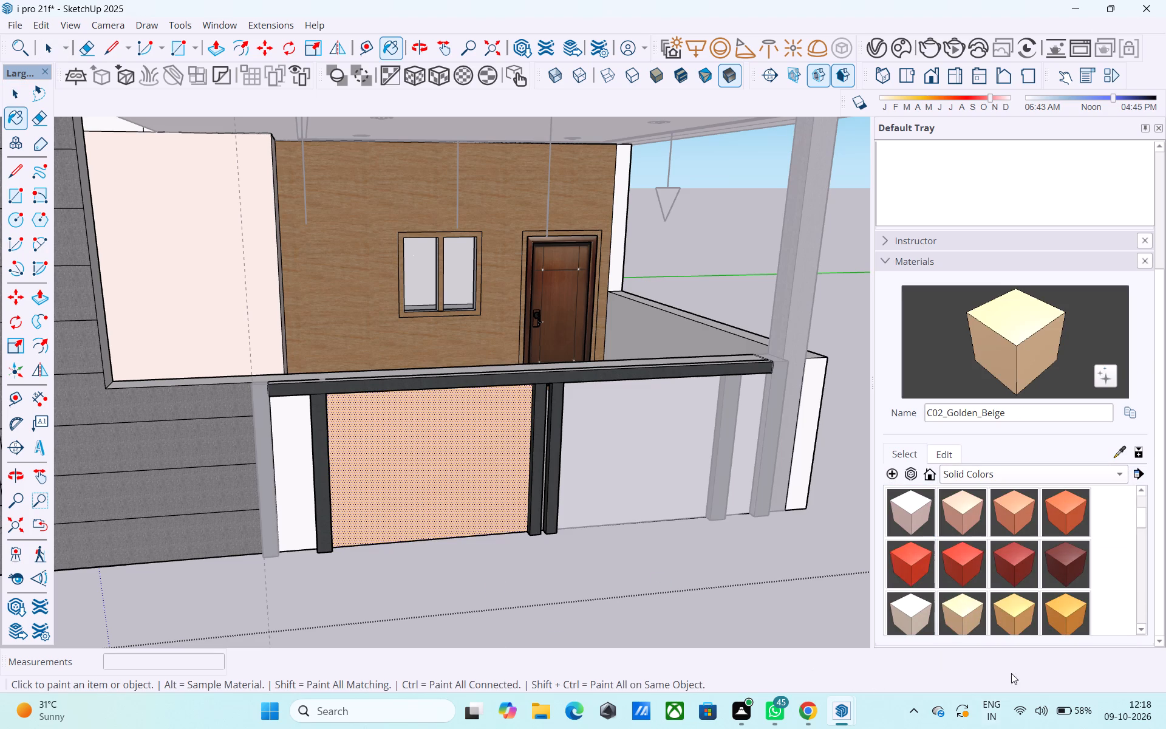
Paint the wide and narrow boundary panels nearer the grey clad wall with D02_Buttercup_Glow and leave the group.
scroll(999, 637, "down", 3)
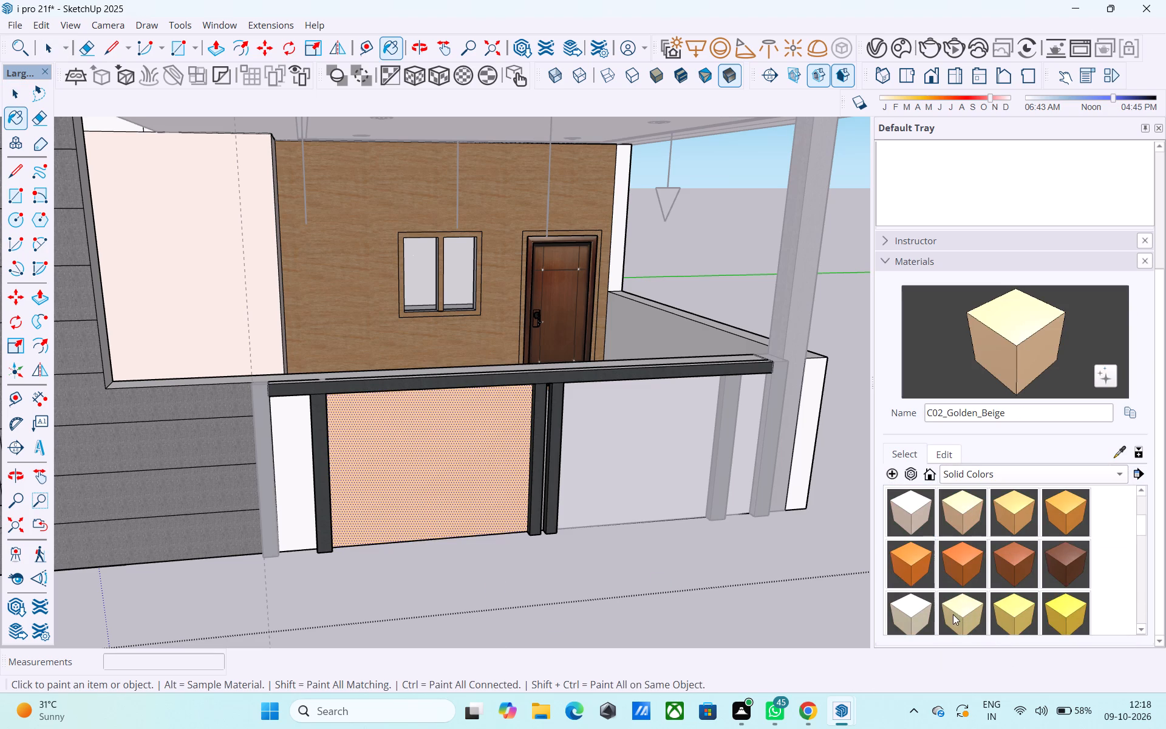
left_click(953, 614)
left_click(508, 478)
left_click(301, 434)
scroll(477, 521, "down", 2)
key("space")
left_click(626, 623)
Paint the wide panel in front of the door and the narrow panel beside the pillar with D02_Buttercup_Glow.
left_click(599, 457)
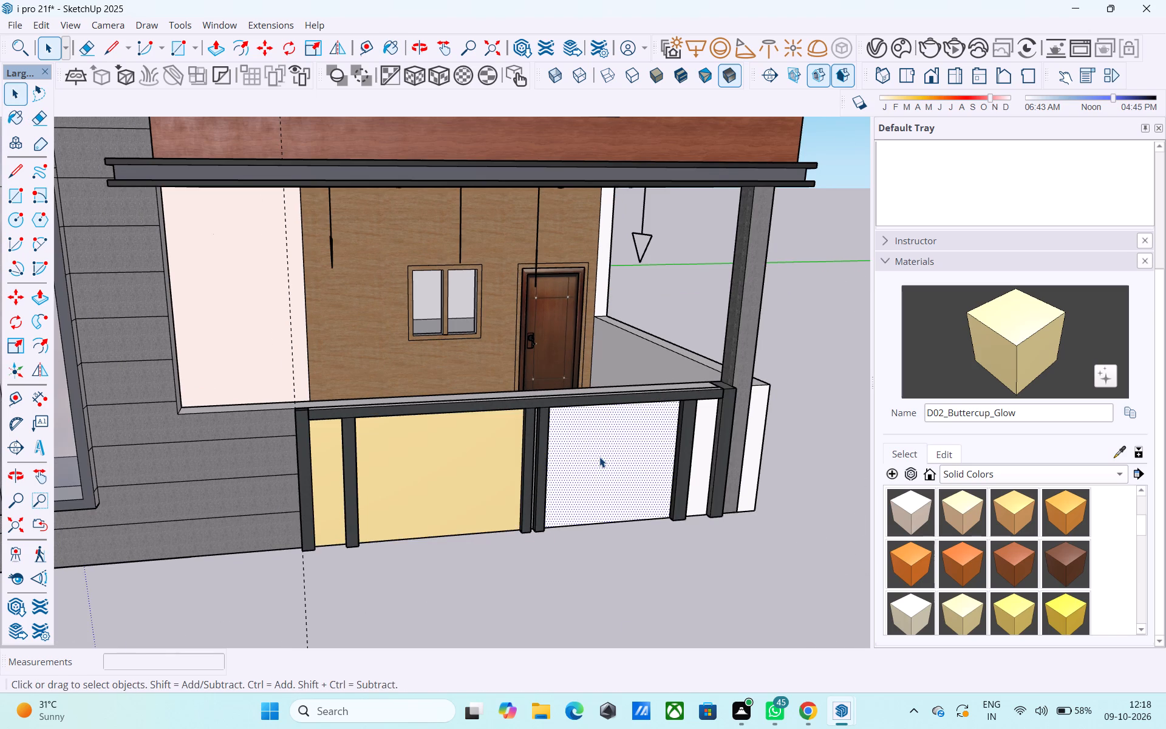
left_click(1007, 365)
left_click(609, 447)
middle_click_drag(717, 454, 704, 446)
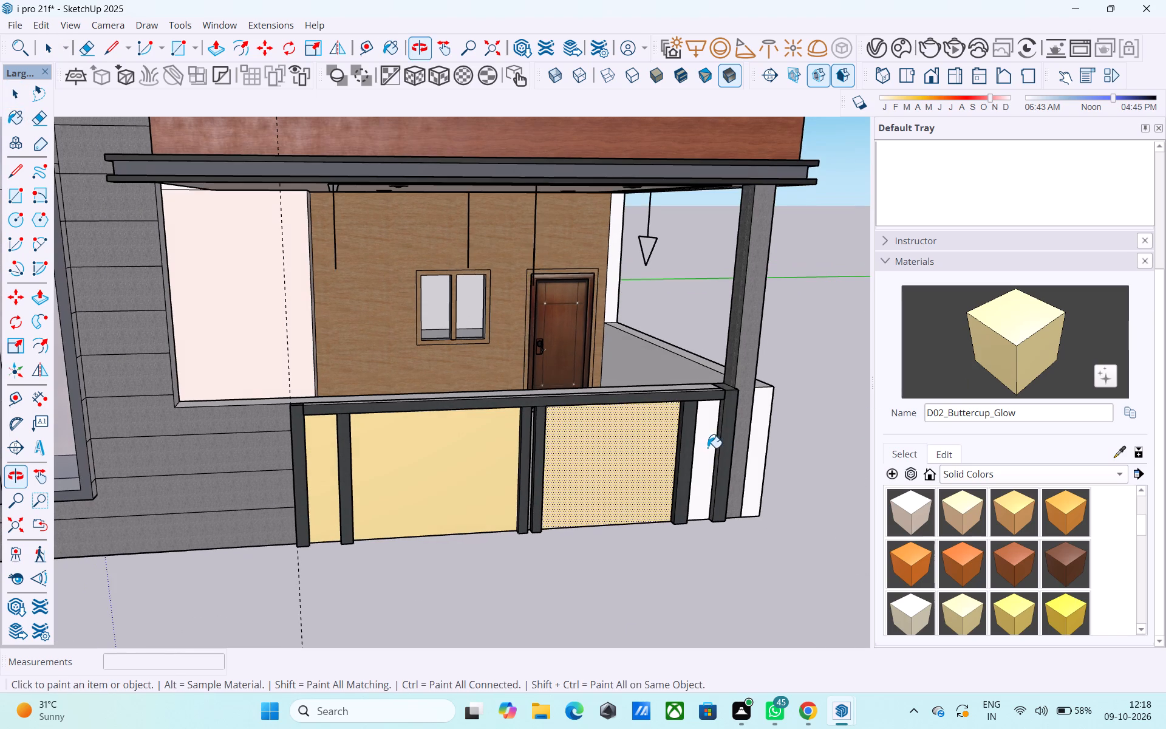
left_click(707, 448)
scroll(551, 515, "down", 4)
key("space")
left_click(699, 541)
Open the D02_Buttercup_Glow material for editing and examine the painted boundary panels against the whole house front.
middle_click_drag(632, 552, 566, 457)
scroll(548, 475, "down", 6)
middle_click_drag(517, 512, 575, 582)
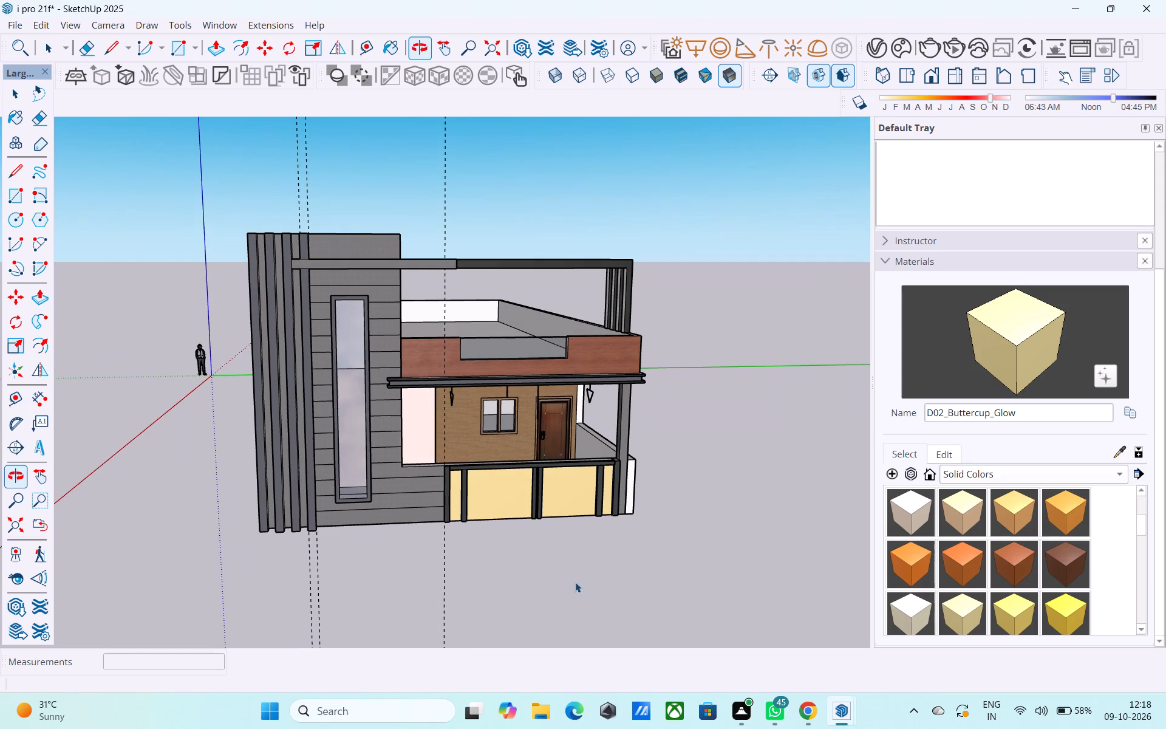
left_click(943, 450)
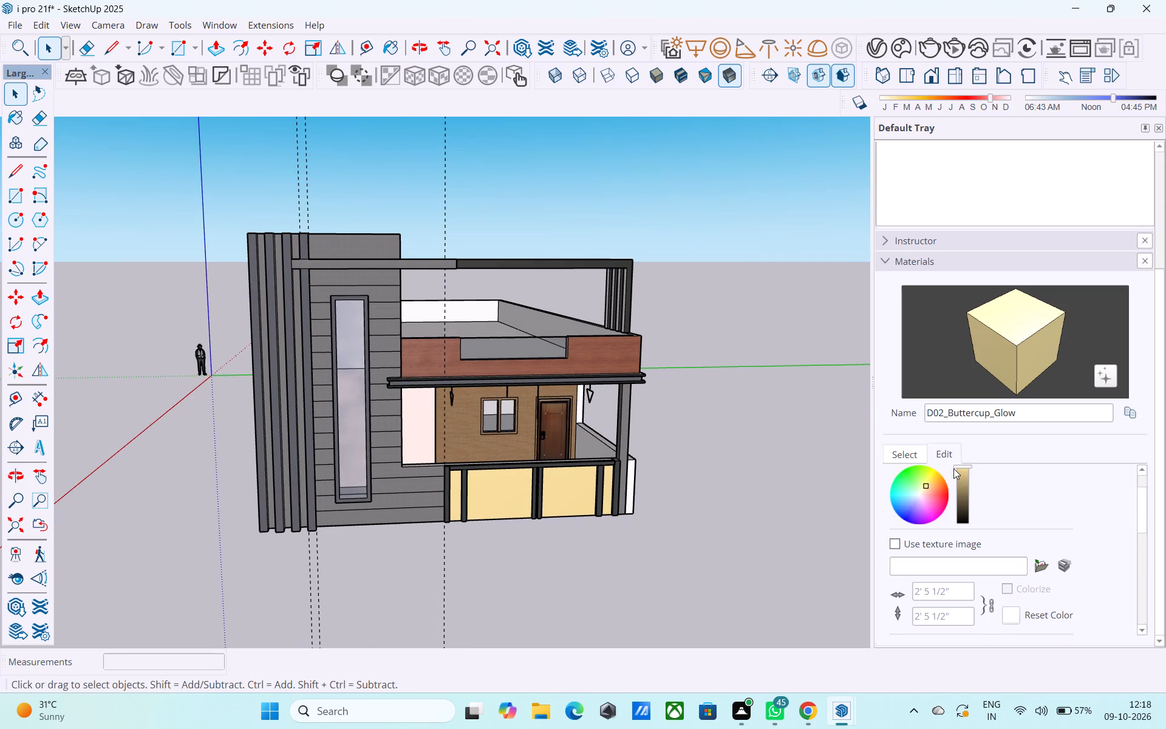
left_click(641, 567)
scroll(468, 501, "up", 7)
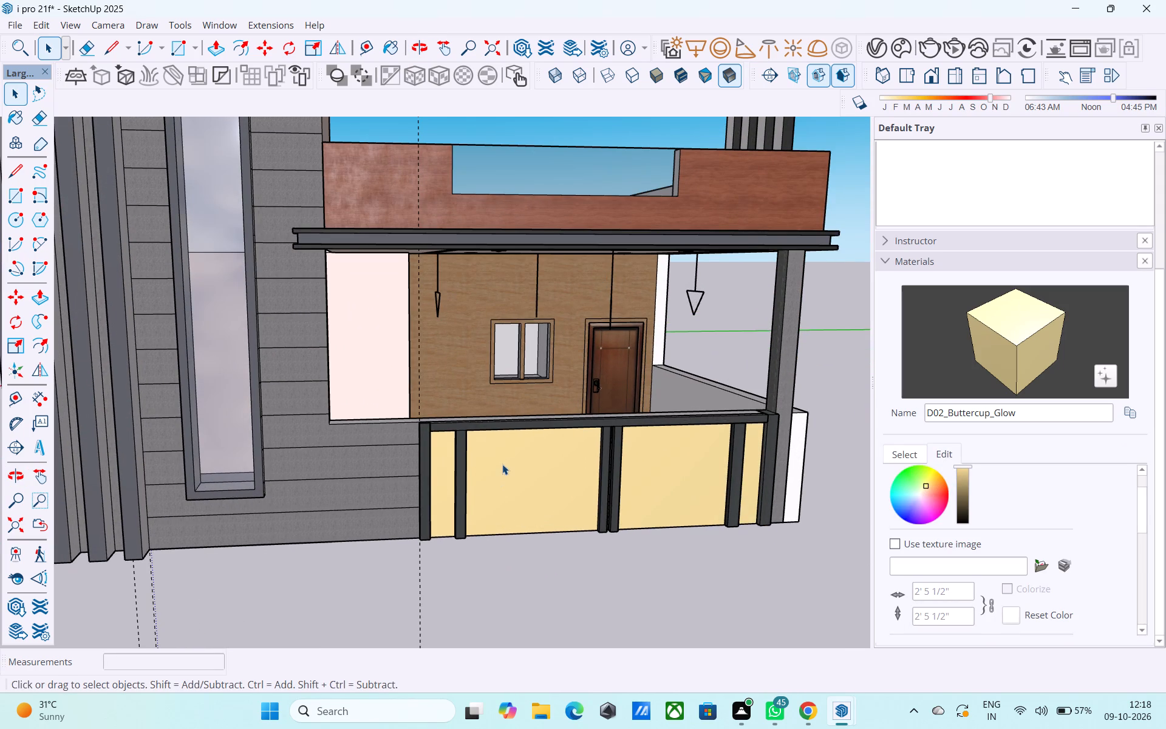
middle_click_drag(505, 467, 484, 456)
scroll(488, 476, "up", 2)
middle_click_drag(494, 496, 462, 423)
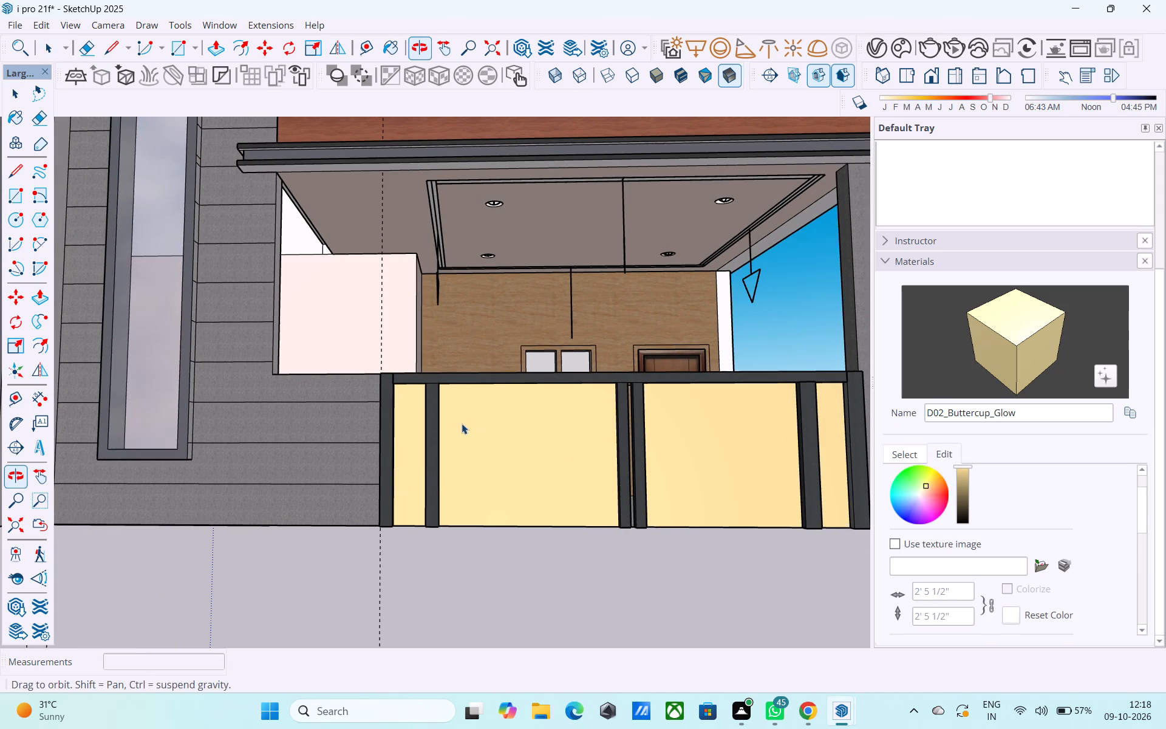
middle_click_drag(513, 452, 519, 519)
scroll(519, 518, "down", 5)
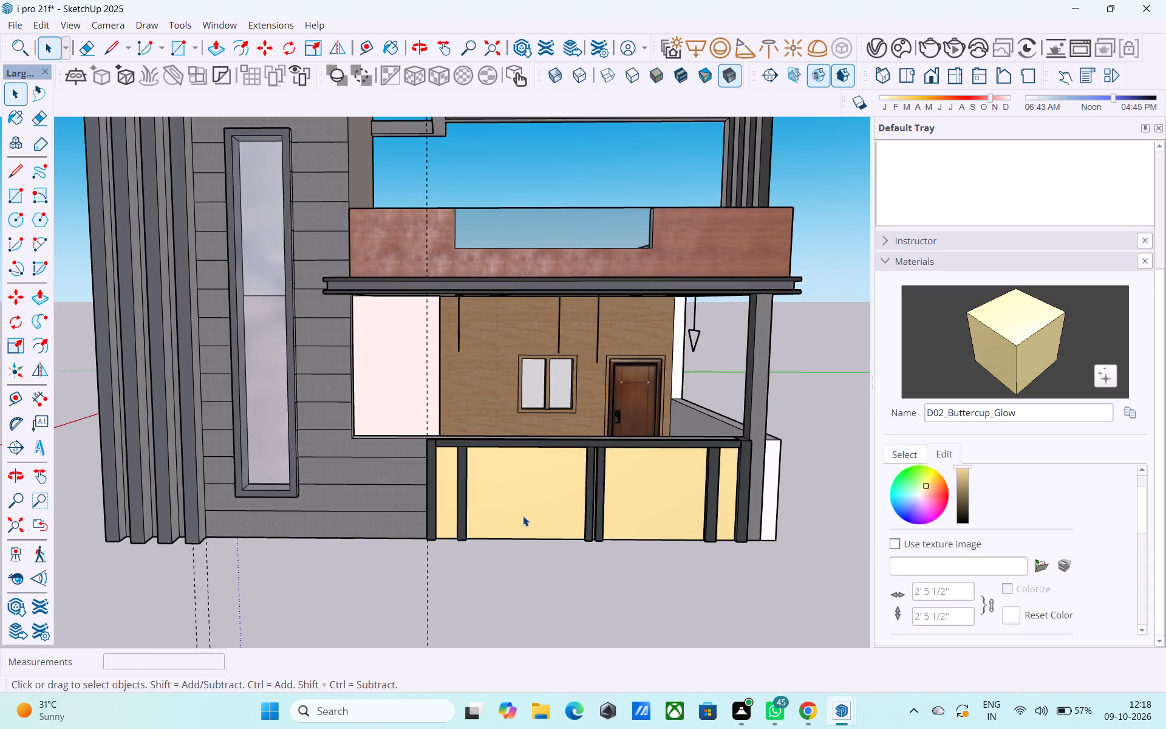
scroll(523, 516, "down", 6)
middle_click_drag(508, 519, 642, 531)
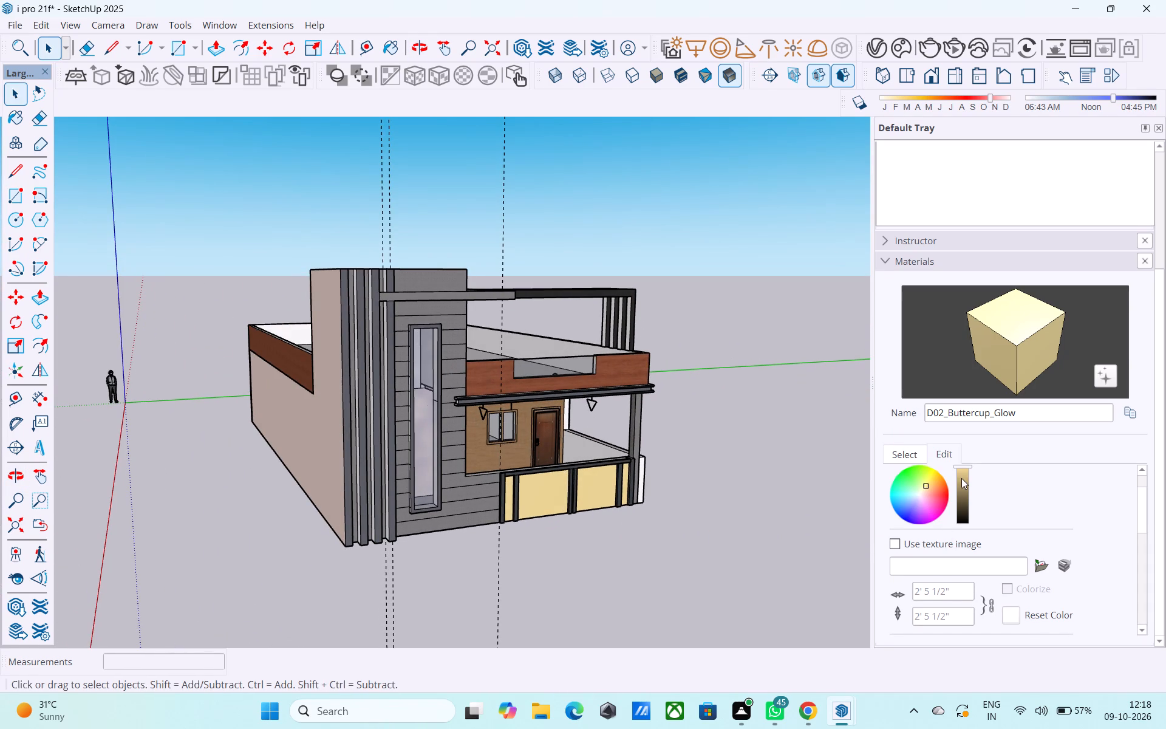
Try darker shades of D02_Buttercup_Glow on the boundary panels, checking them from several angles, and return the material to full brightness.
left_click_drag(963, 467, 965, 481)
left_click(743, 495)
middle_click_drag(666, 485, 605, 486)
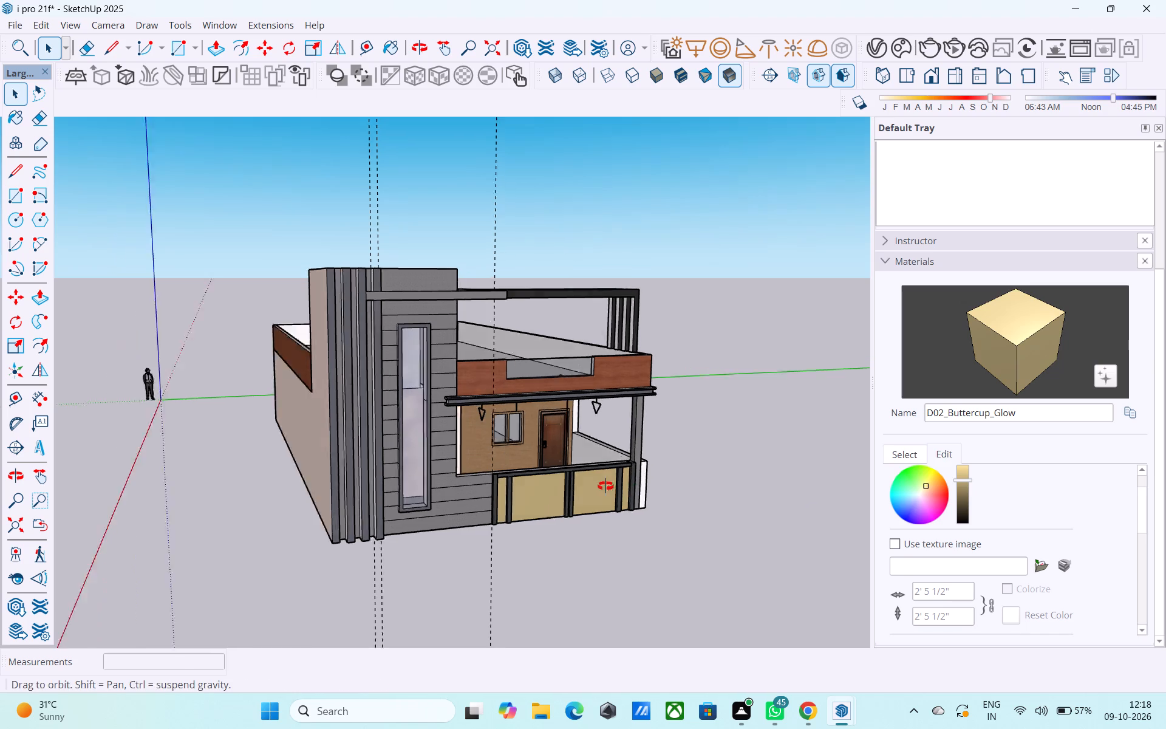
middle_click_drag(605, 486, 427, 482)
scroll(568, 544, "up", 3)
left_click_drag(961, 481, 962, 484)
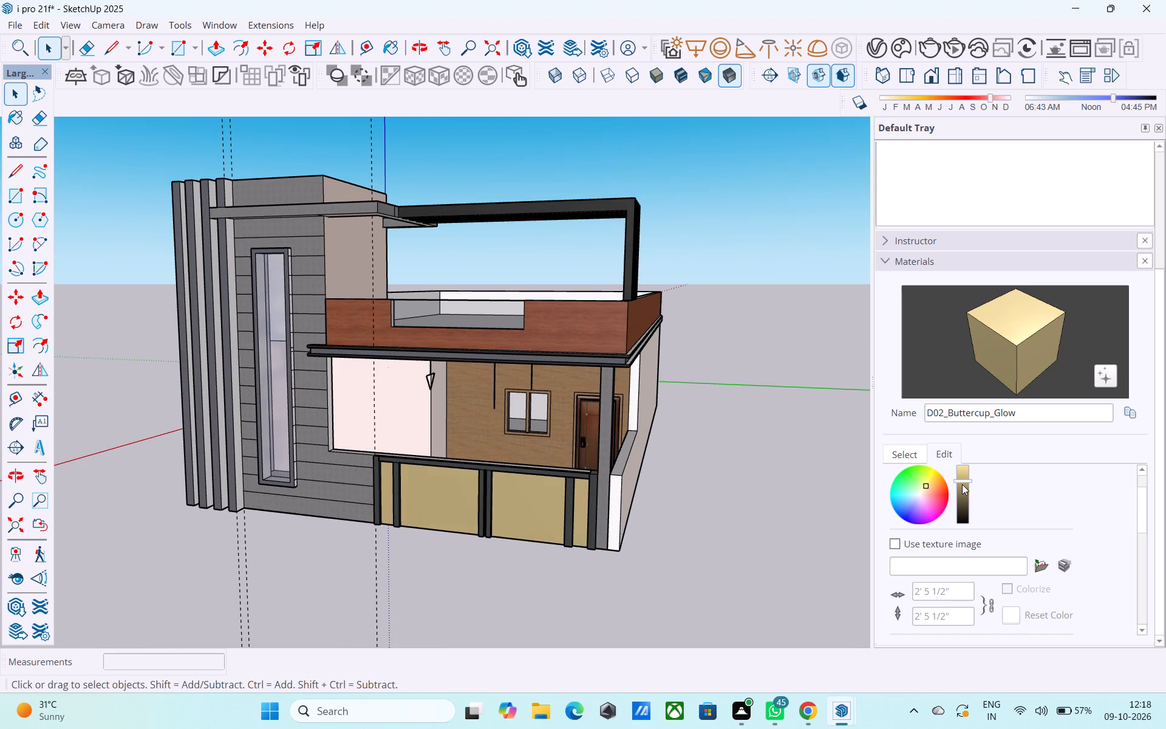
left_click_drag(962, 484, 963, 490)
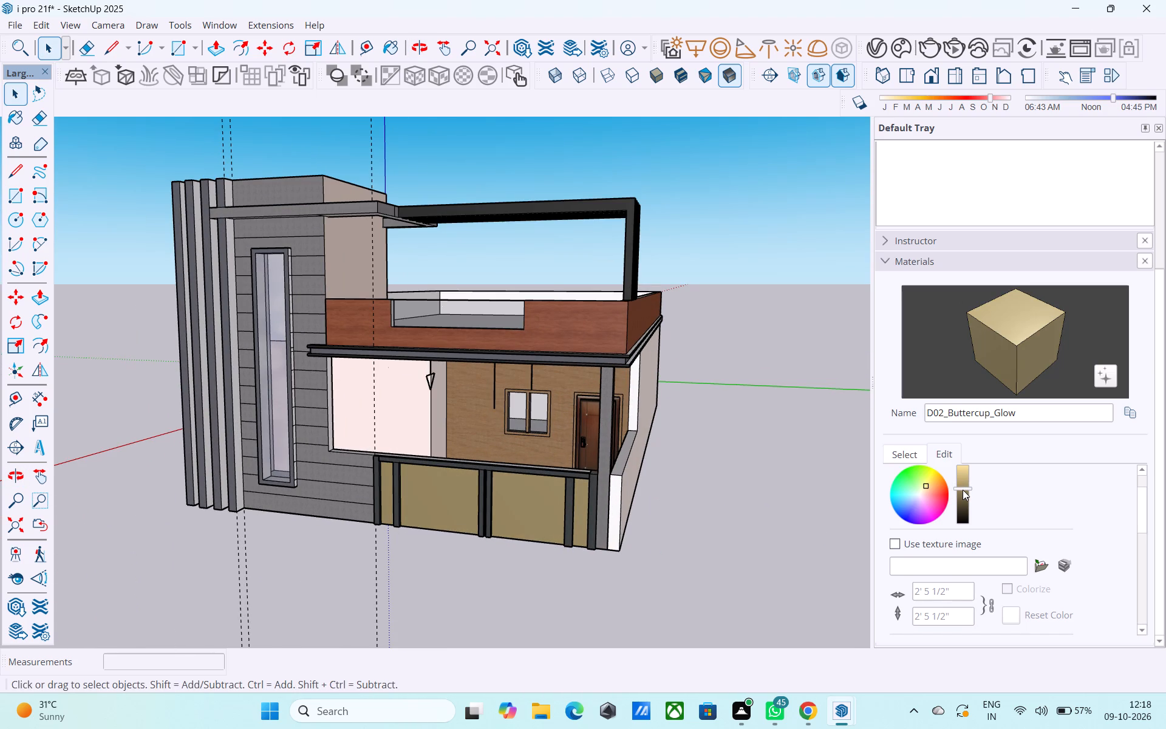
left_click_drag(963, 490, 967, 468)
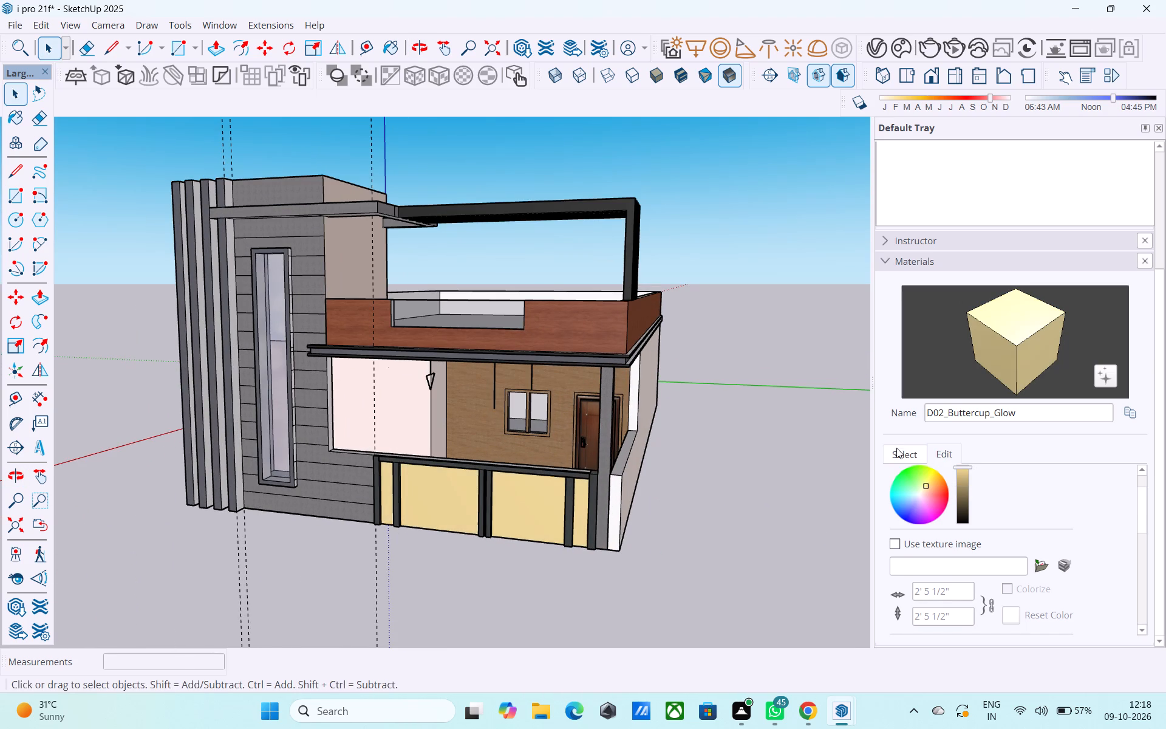
Paint the wide boundary panel in front of the door and the narrow panel beside the pillar with ThomThom - Beard2.
left_click(902, 458)
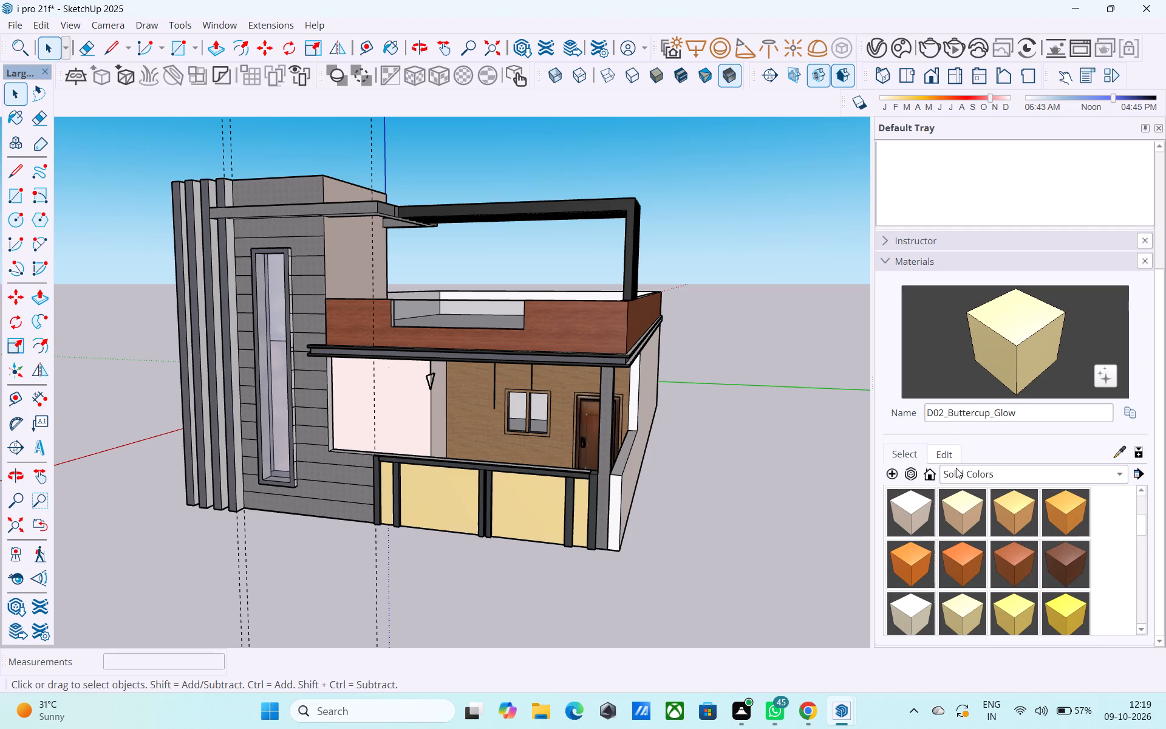
left_click(956, 468)
left_click(960, 313)
scroll(969, 533, "down", 2)
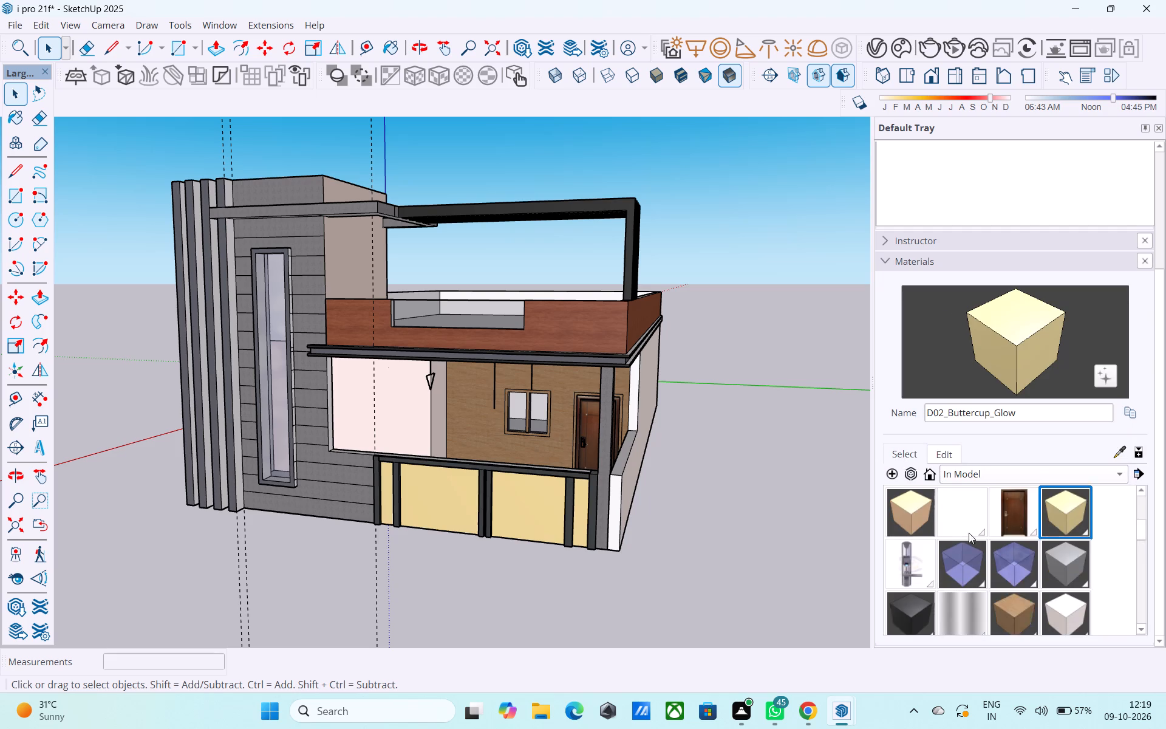
scroll(969, 533, "down", 1)
left_click(919, 611)
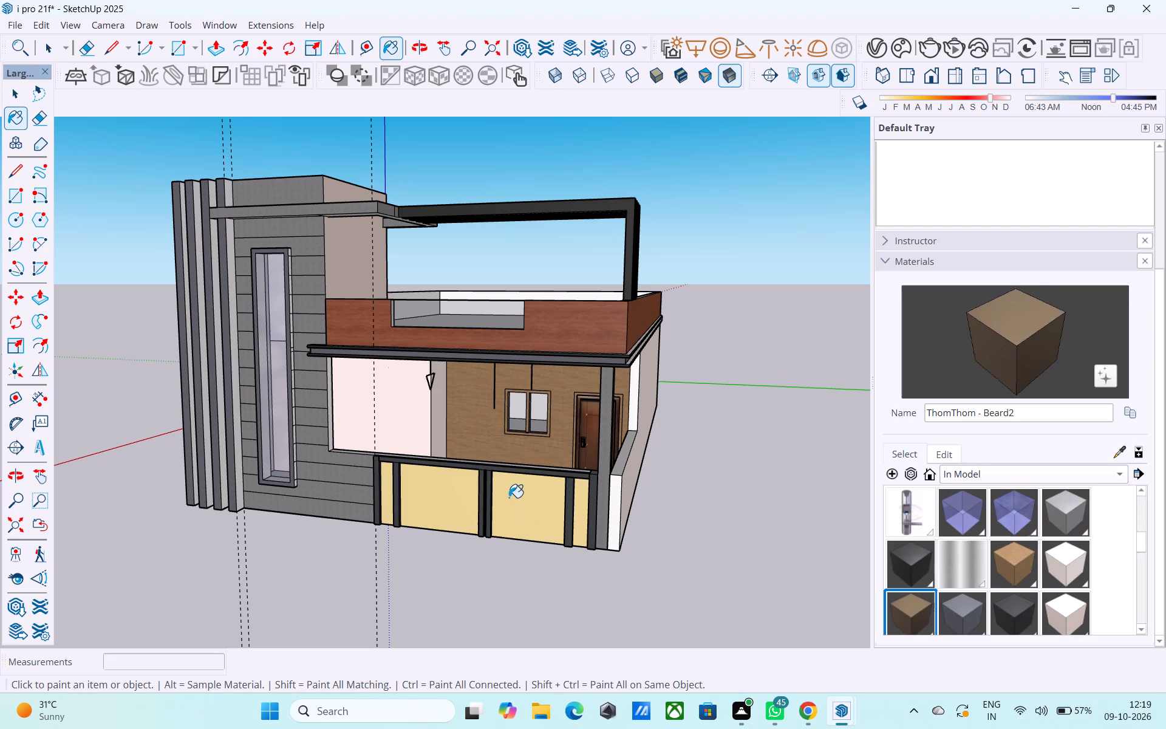
left_click(518, 498)
left_click(455, 491)
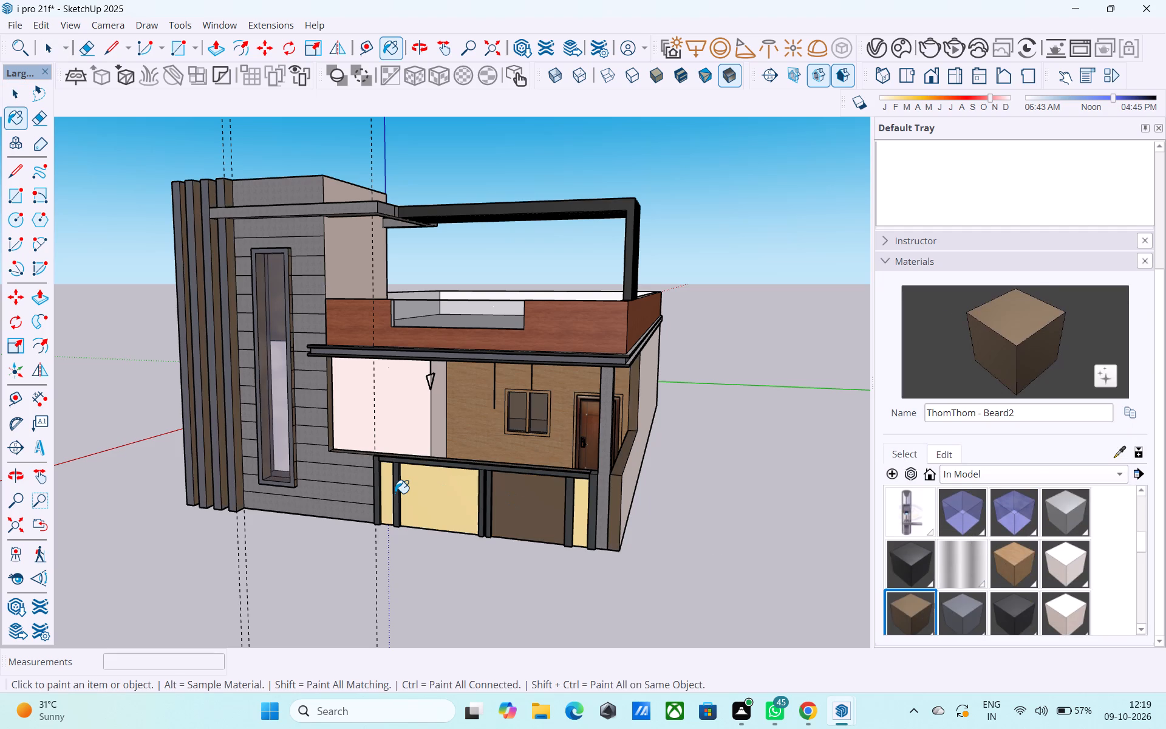
key("ctrl+z")
middle_click_drag(548, 524, 632, 522)
scroll(632, 522, "up", 4)
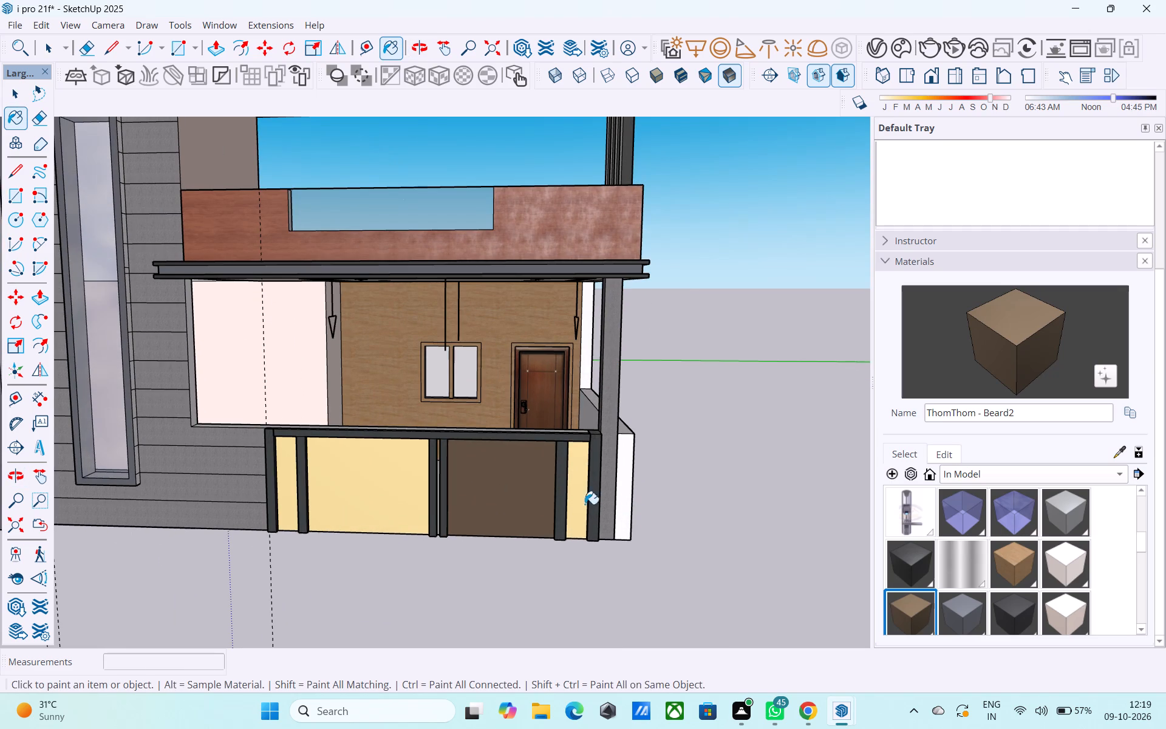
left_click(579, 504)
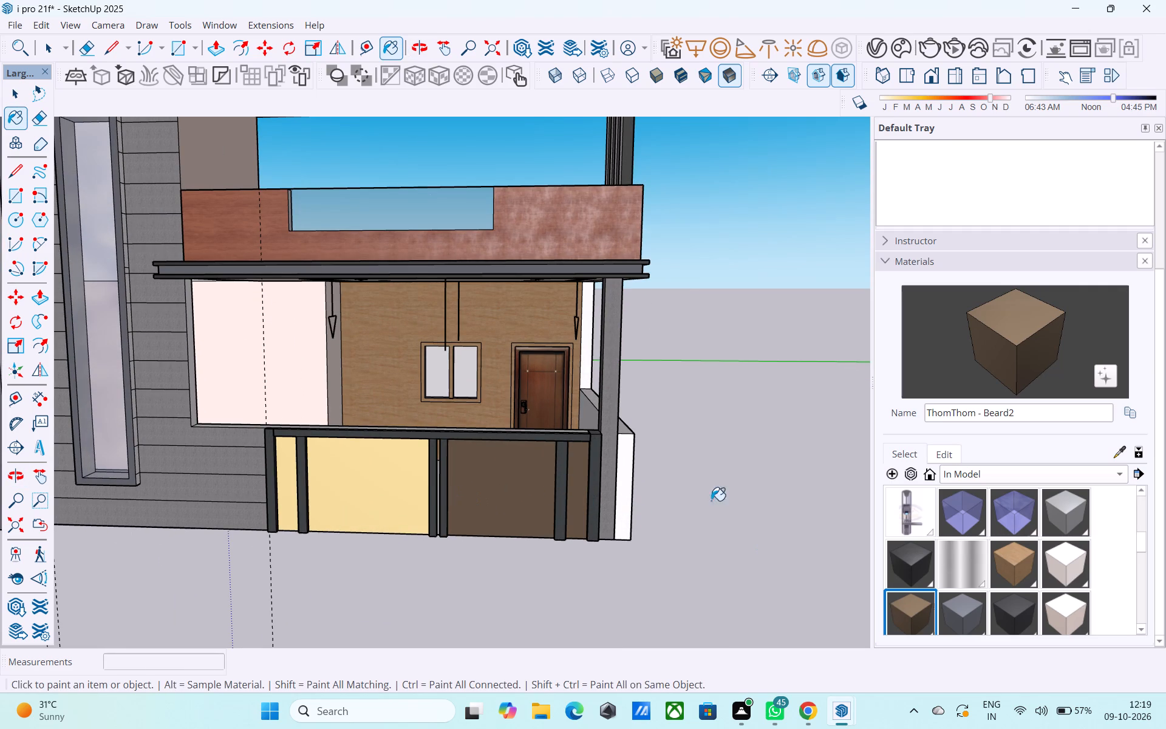
Paint the wide and narrow boundary panels nearer the grey clad wall, inside their group, with ThomThom - Beard2.
key("space")
double_click(400, 480)
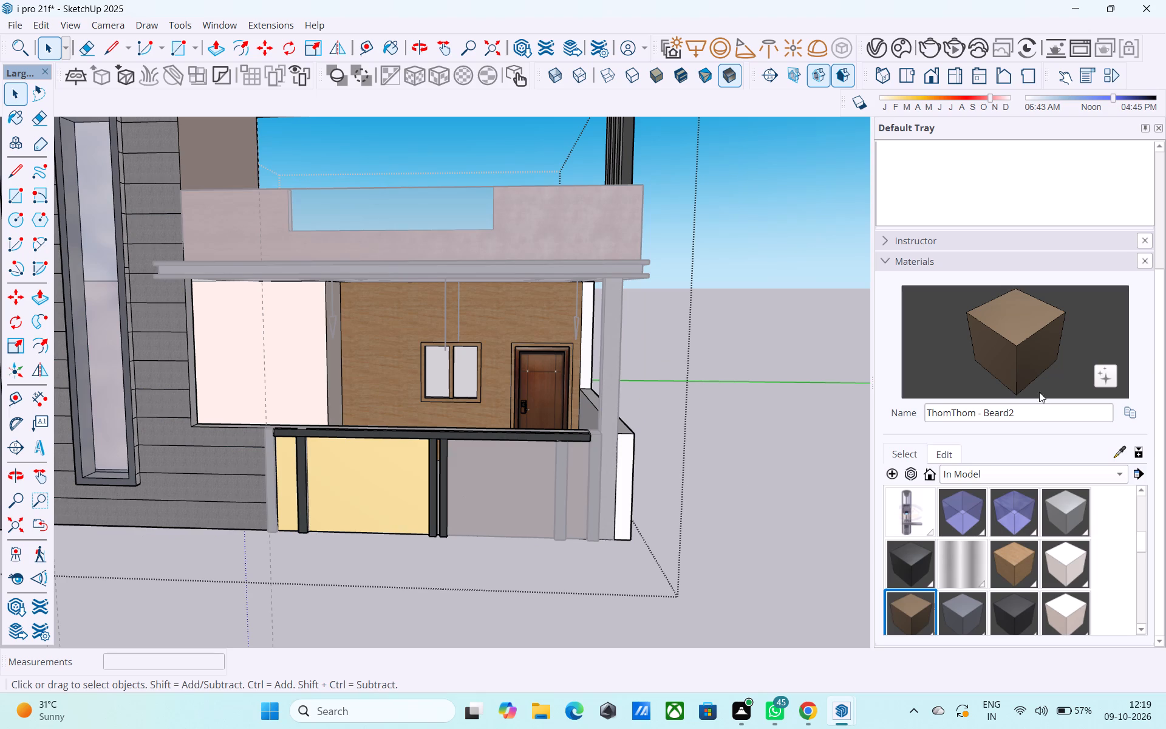
left_click(1035, 344)
left_click(387, 471)
left_click(291, 476)
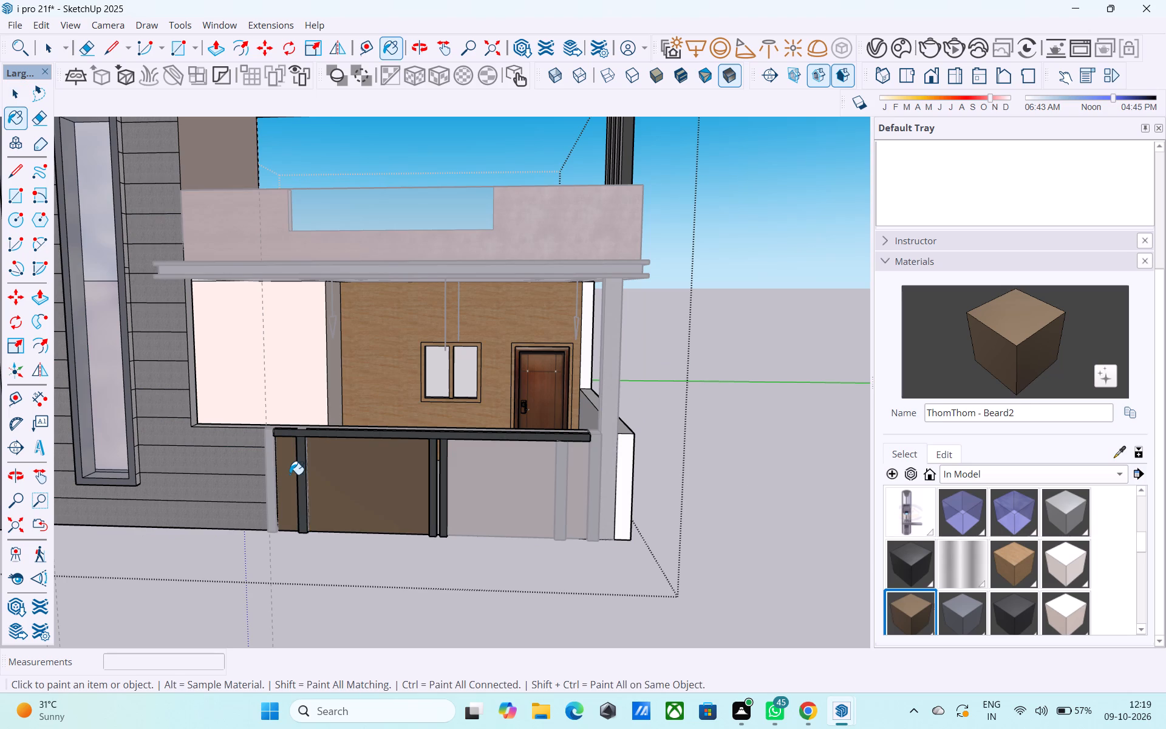
key("space")
left_click(701, 477)
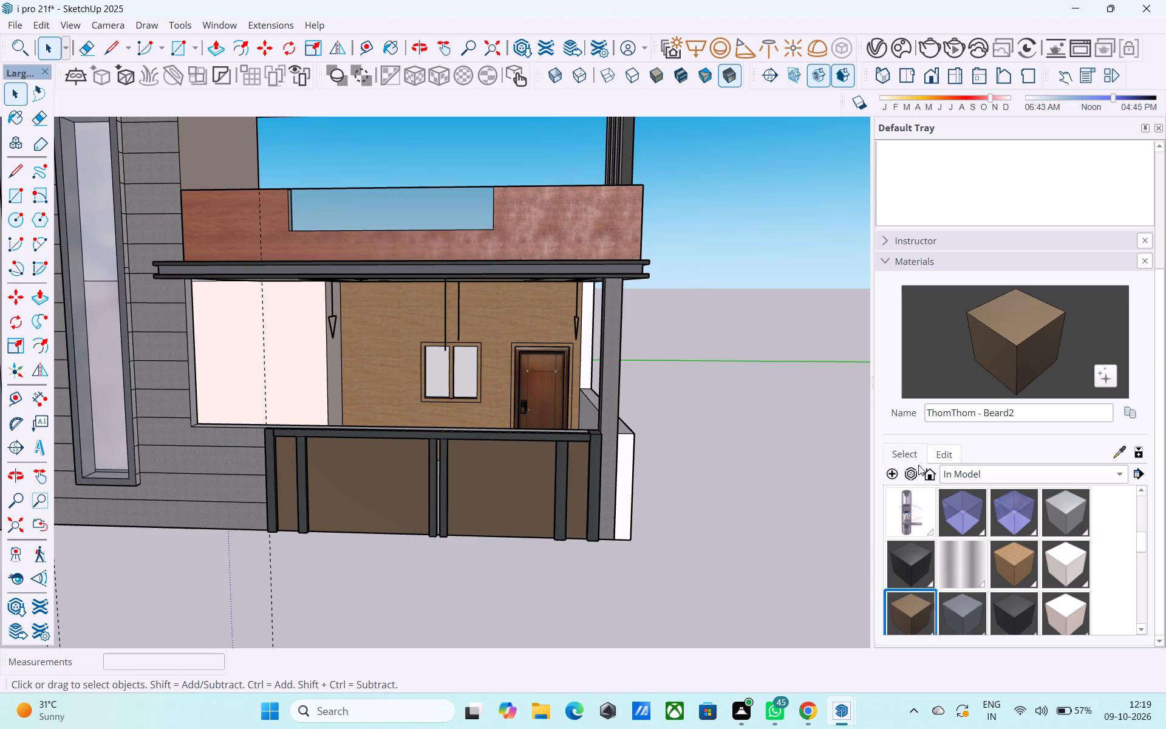
Lighten the ThomThom - Beard2 material slightly, judging the shade on the boundary panels against the house front.
left_click(939, 453)
left_click_drag(955, 489, 956, 485)
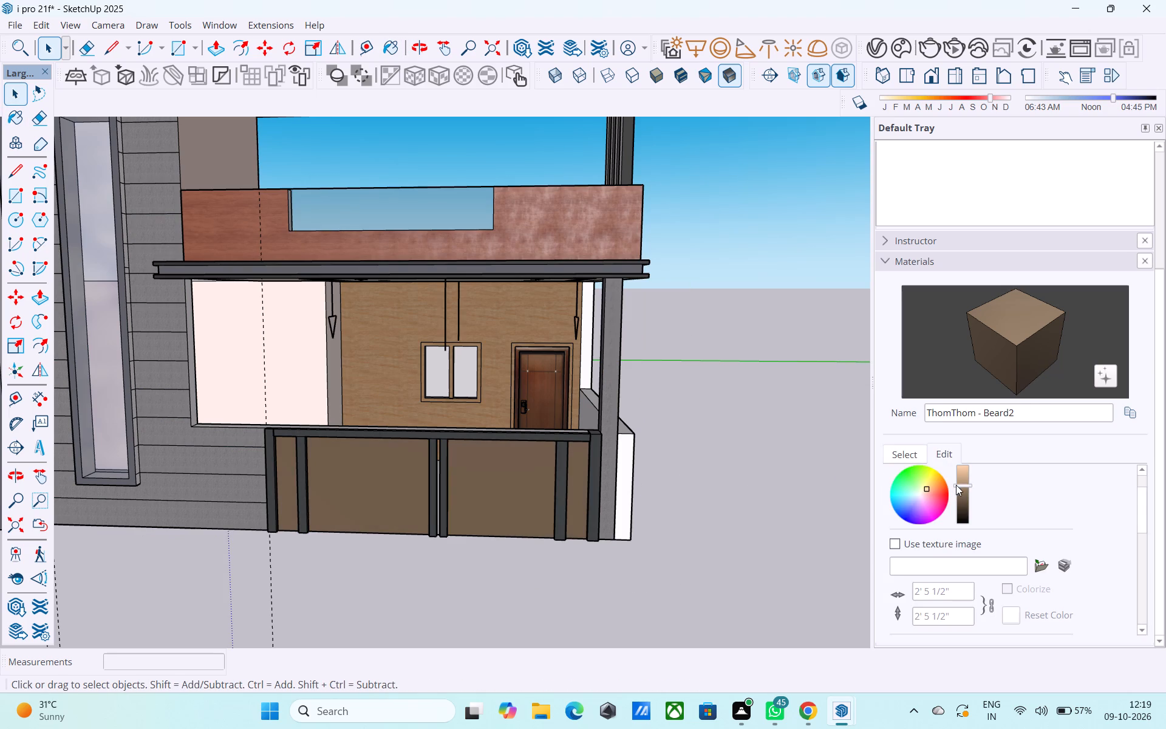
left_click_drag(956, 485, 956, 483)
left_click(806, 470)
scroll(654, 475, "down", 5)
middle_click_drag(527, 481, 624, 496)
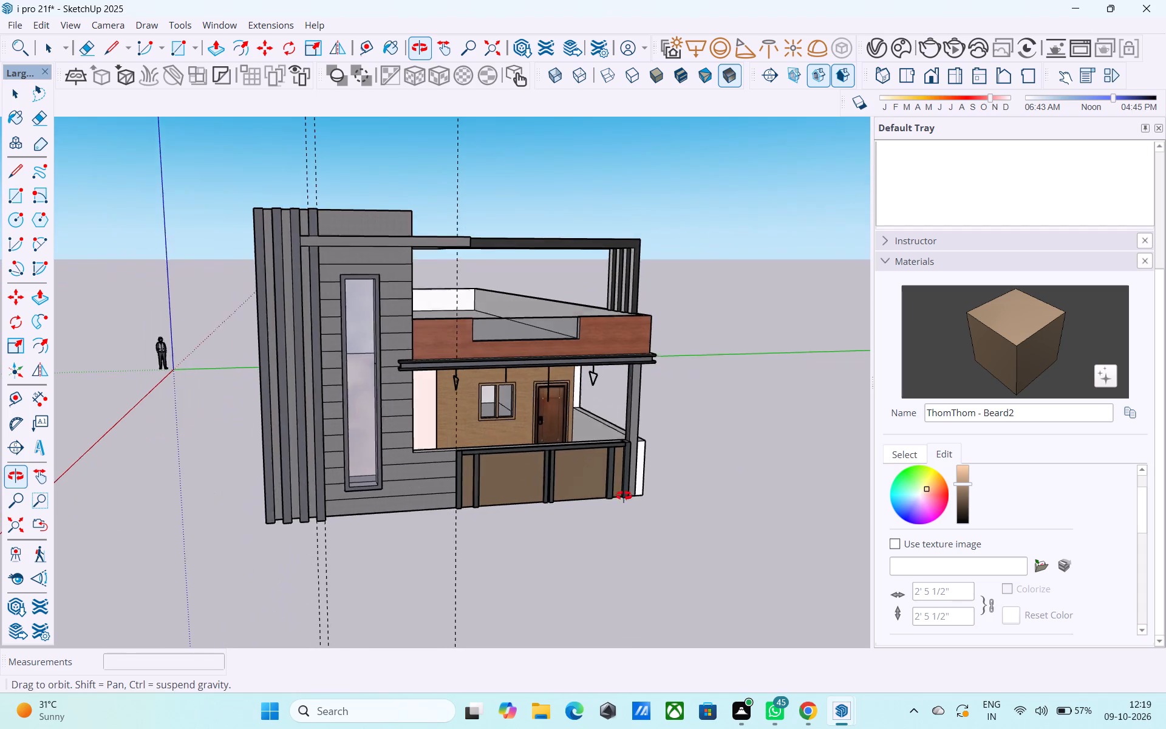
middle_click_drag(624, 496, 632, 495)
scroll(935, 499, "up", 1)
scroll(961, 502, "down", 1)
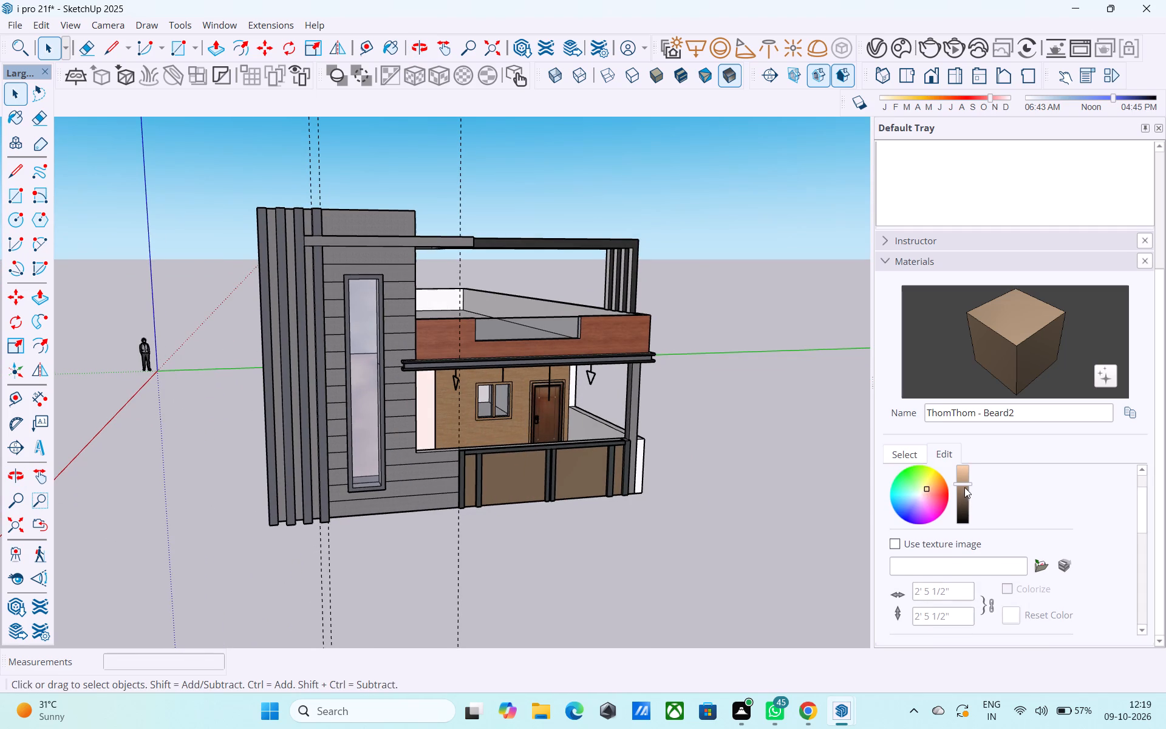
left_click(964, 485)
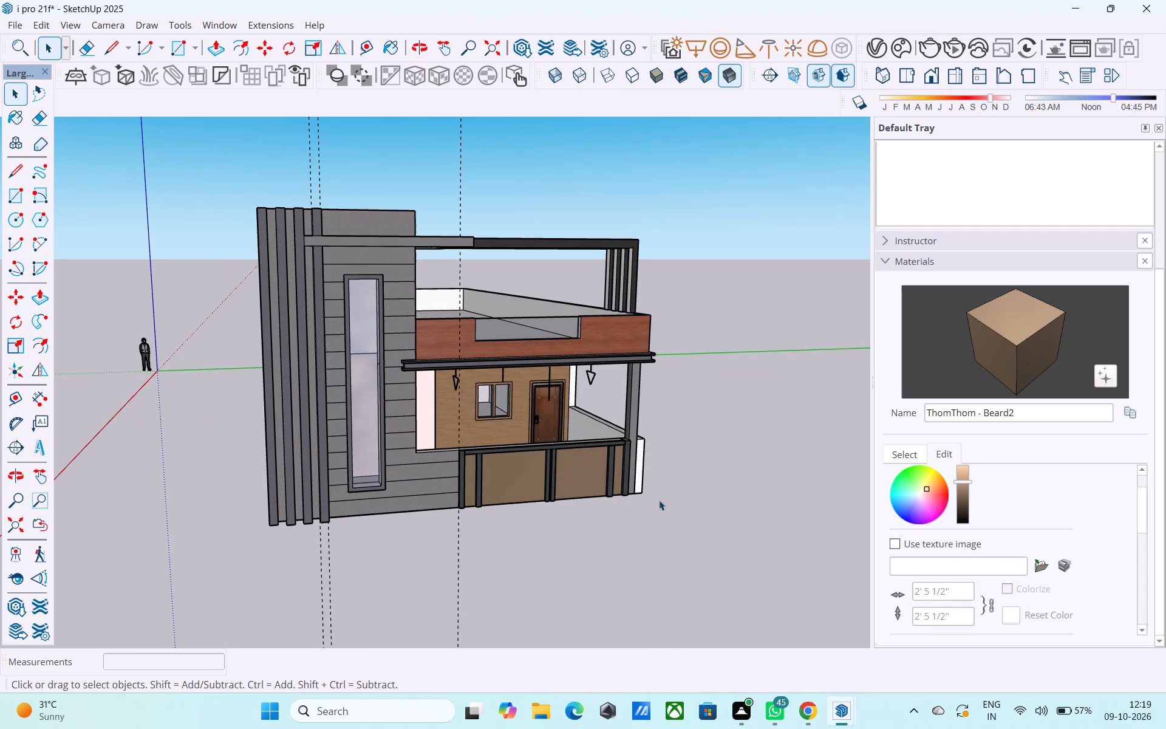
left_click(659, 500)
Check the brown boundary panels from both sides of the house front and save the model.
middle_click_drag(658, 499, 516, 468)
scroll(484, 458, "up", 2)
middle_click_drag(583, 485, 342, 493)
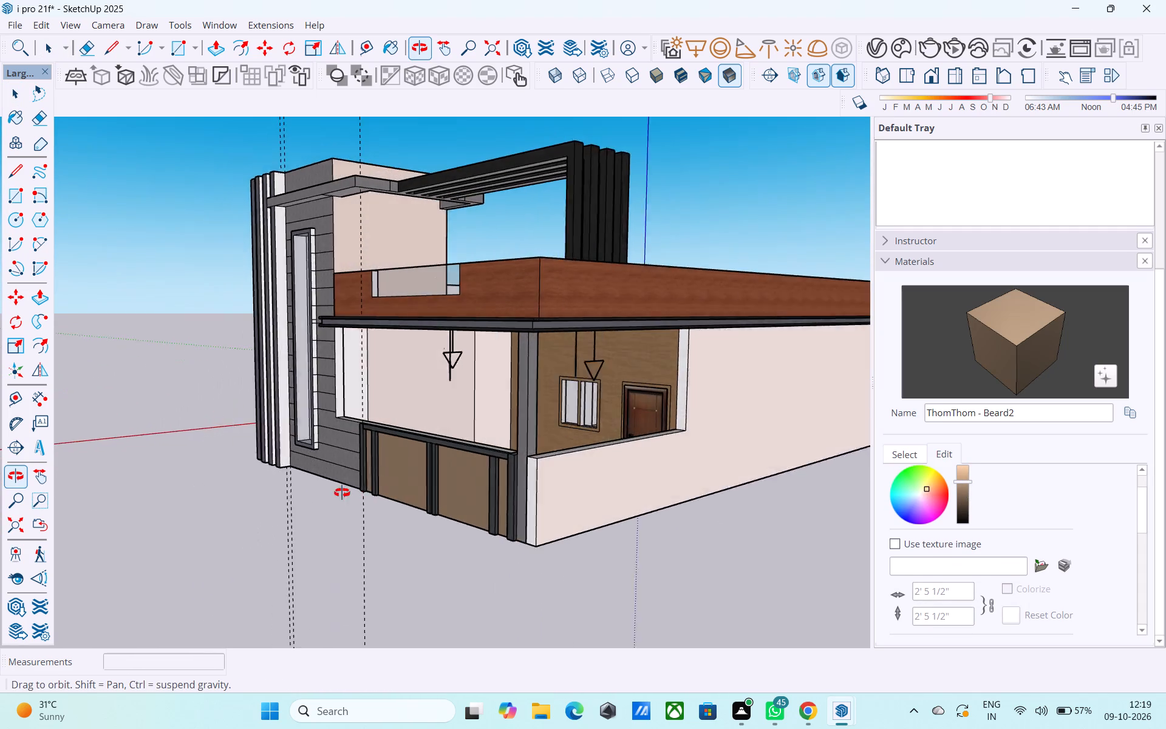
middle_click_drag(342, 493, 584, 496)
scroll(438, 488, "down", 3)
middle_click_drag(407, 503, 618, 496)
key("ctrl+s")
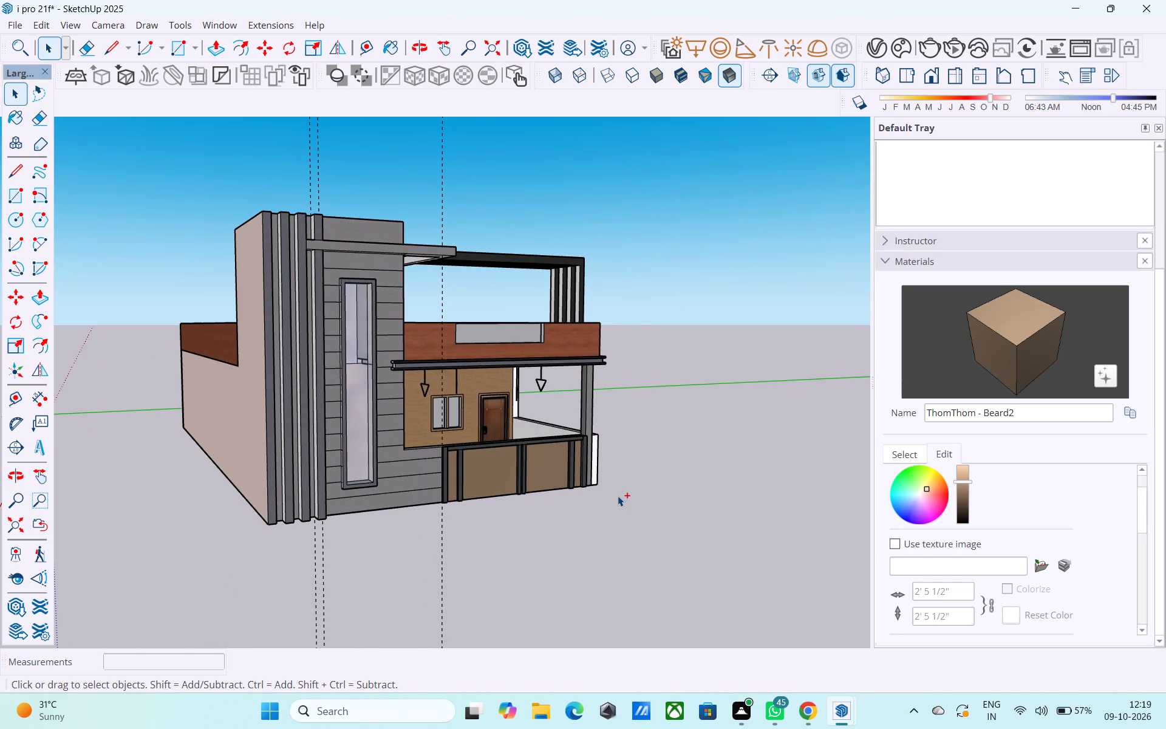
left_click(538, 456)
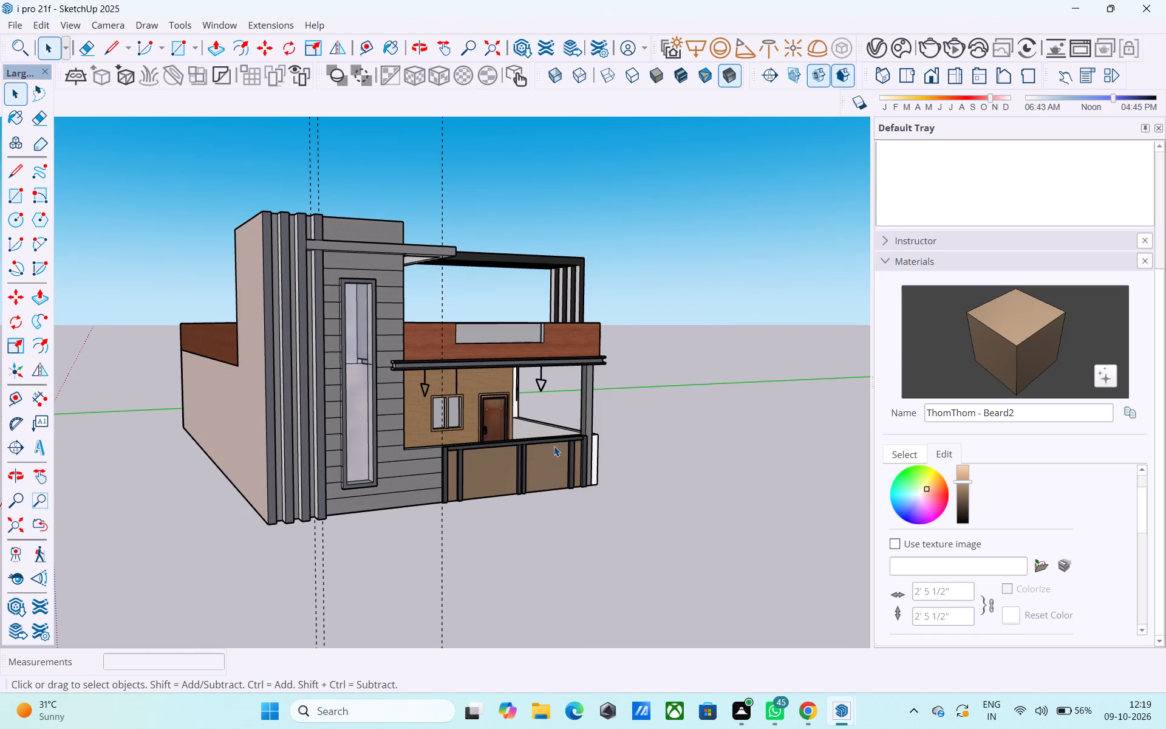
scroll(559, 433, "up", 1)
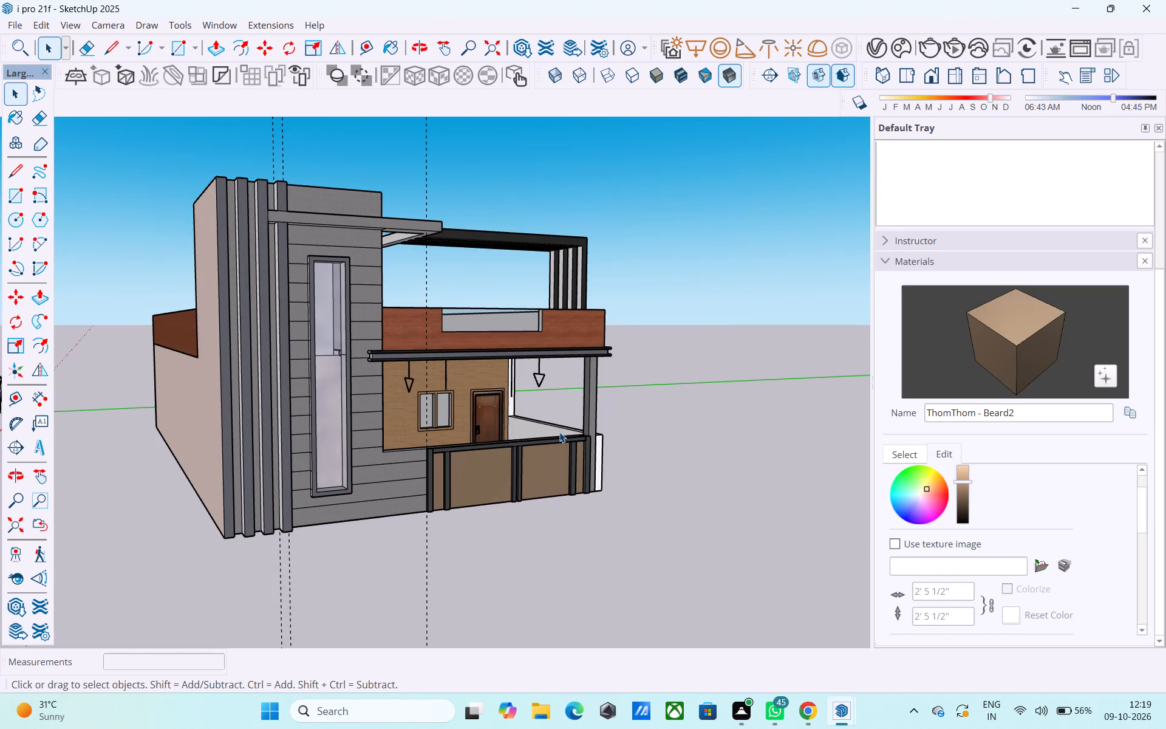
middle_click_drag(508, 468, 428, 529)
middle_click_drag(428, 529, 250, 477)
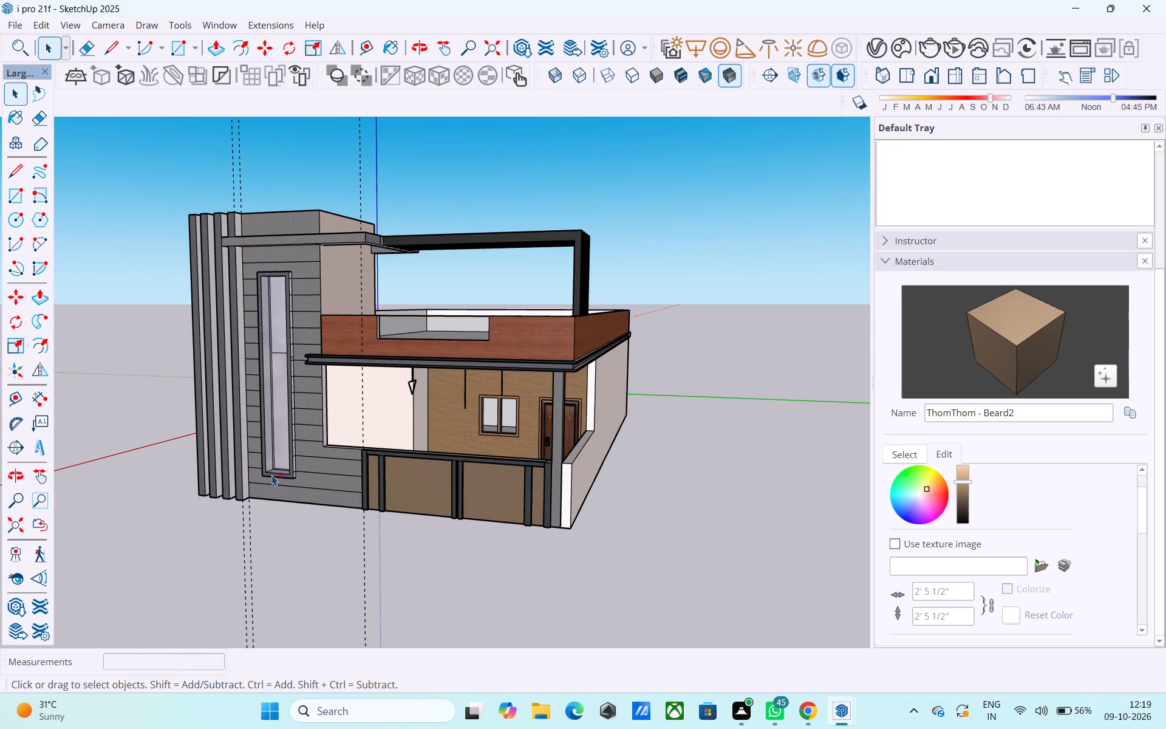
key("ctrl+s")
Draw a 12' by 11' 3" rectangle covering the open top of the grey clad tower.
middle_click_drag(414, 436, 456, 620)
middle_click_drag(302, 400, 404, 425)
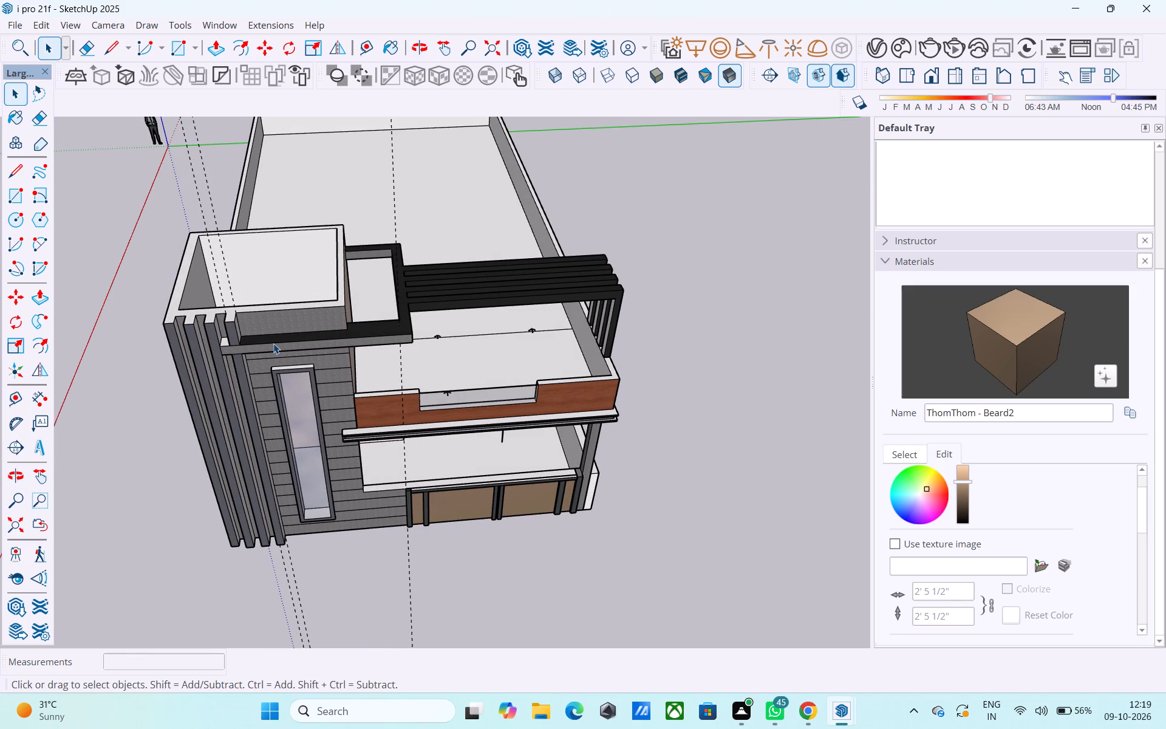
key("r")
left_click(188, 231)
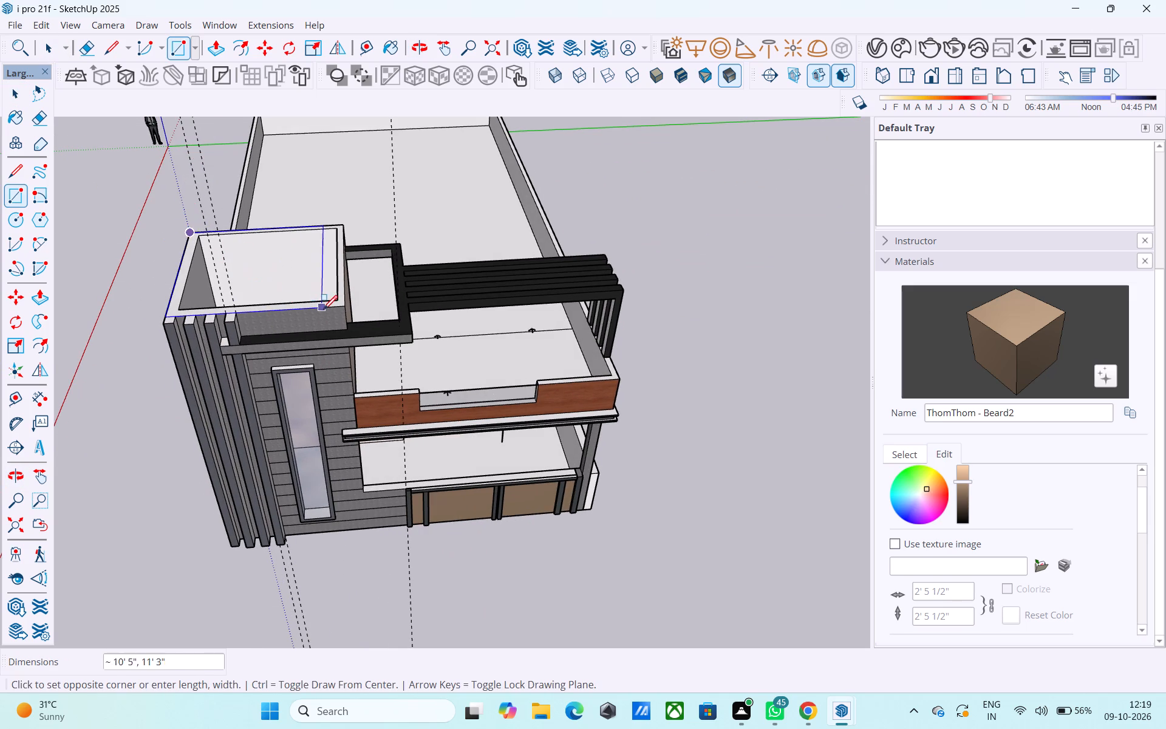
left_click(346, 309)
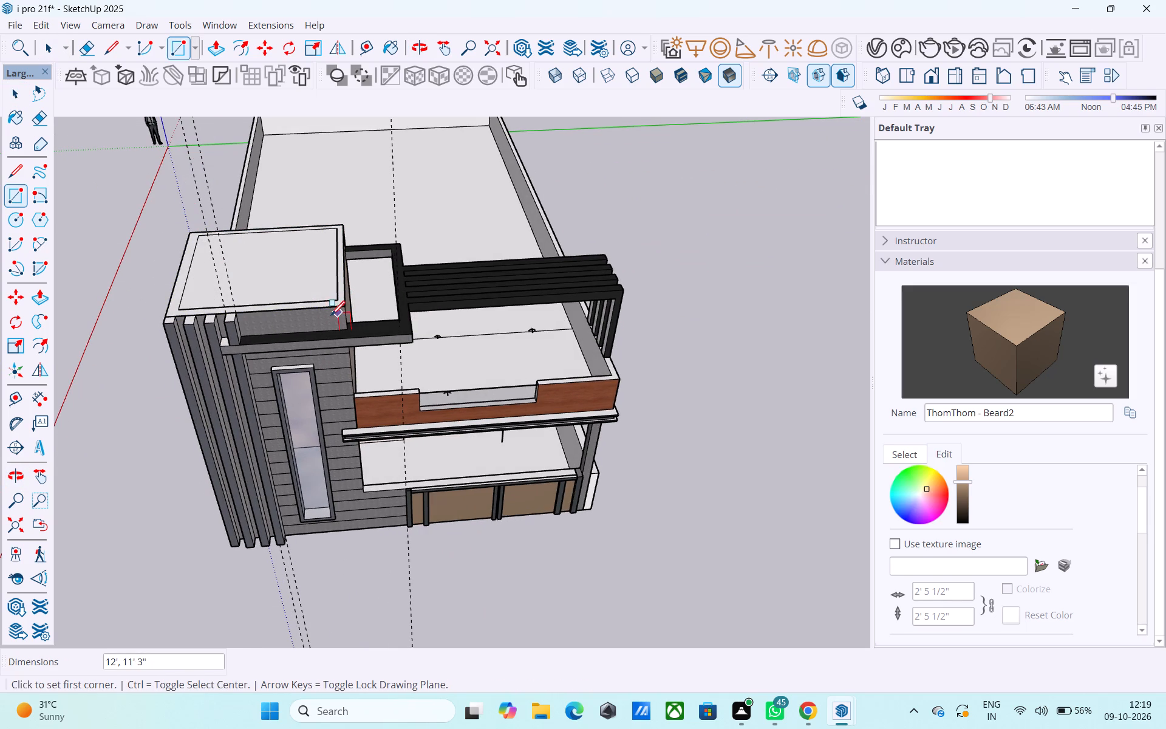
key("space")
Push/Pull the rectangle over the tower 6" up into a roof slab.
left_click(295, 293)
scroll(291, 291, "up", 1)
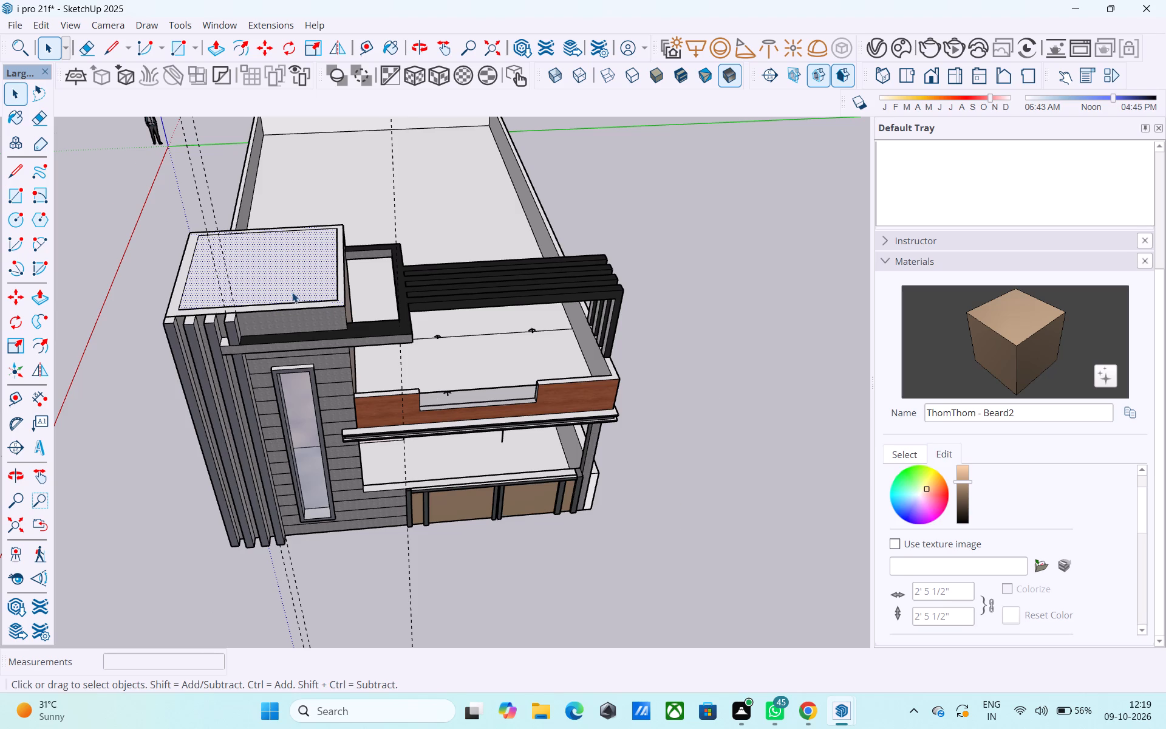
scroll(292, 292, "up", 4)
left_click(278, 314)
middle_click_drag(267, 293, 386, 324)
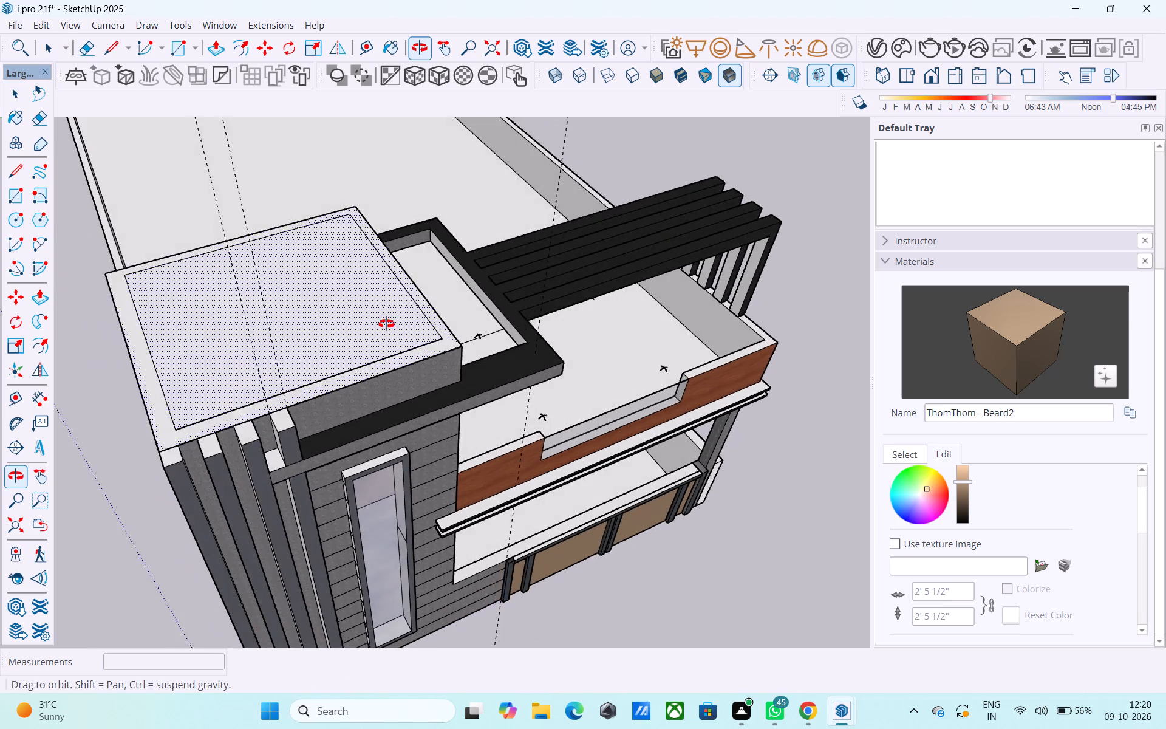
middle_click_drag(386, 324, 386, 324)
scroll(386, 324, "down", 6)
middle_click_drag(367, 343, 302, 383)
key("p")
left_click(313, 332)
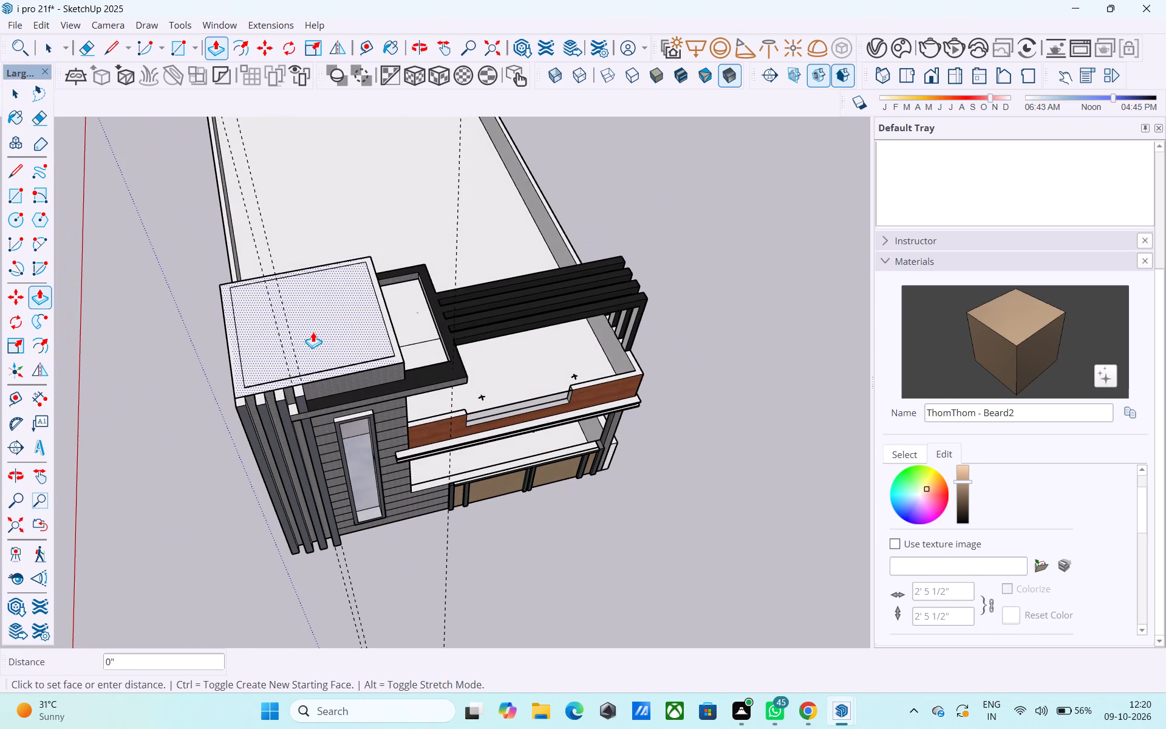
type("6\"")
key("Return")
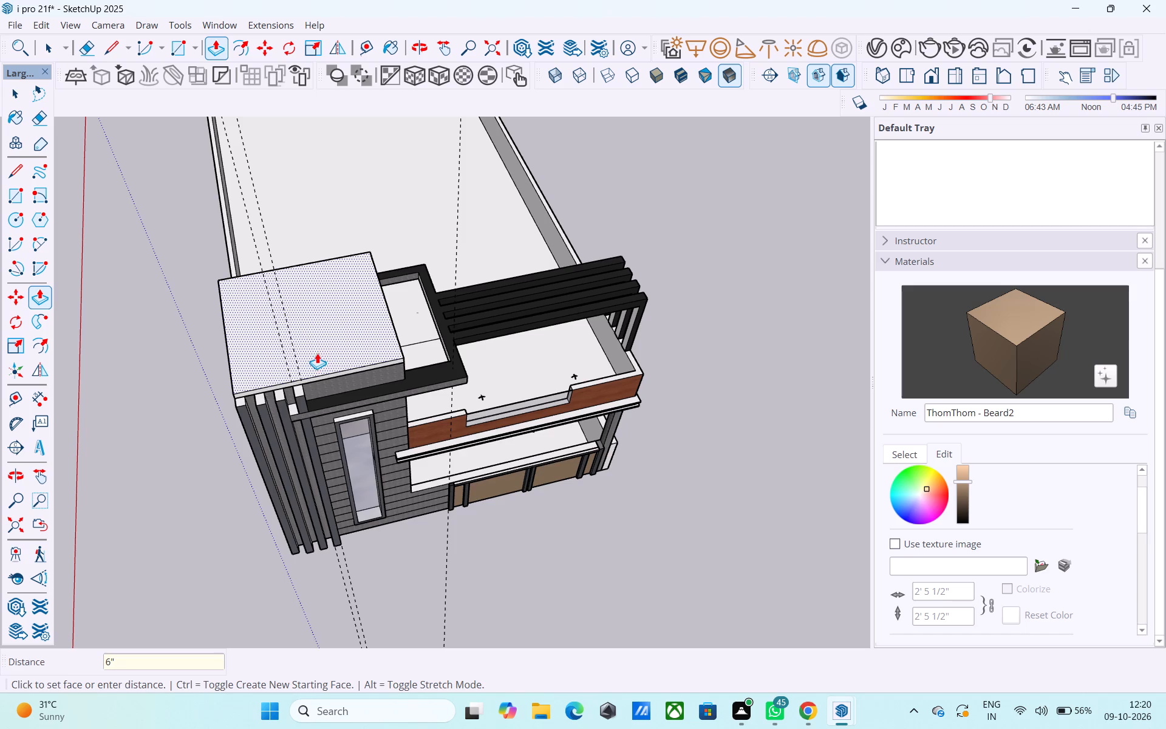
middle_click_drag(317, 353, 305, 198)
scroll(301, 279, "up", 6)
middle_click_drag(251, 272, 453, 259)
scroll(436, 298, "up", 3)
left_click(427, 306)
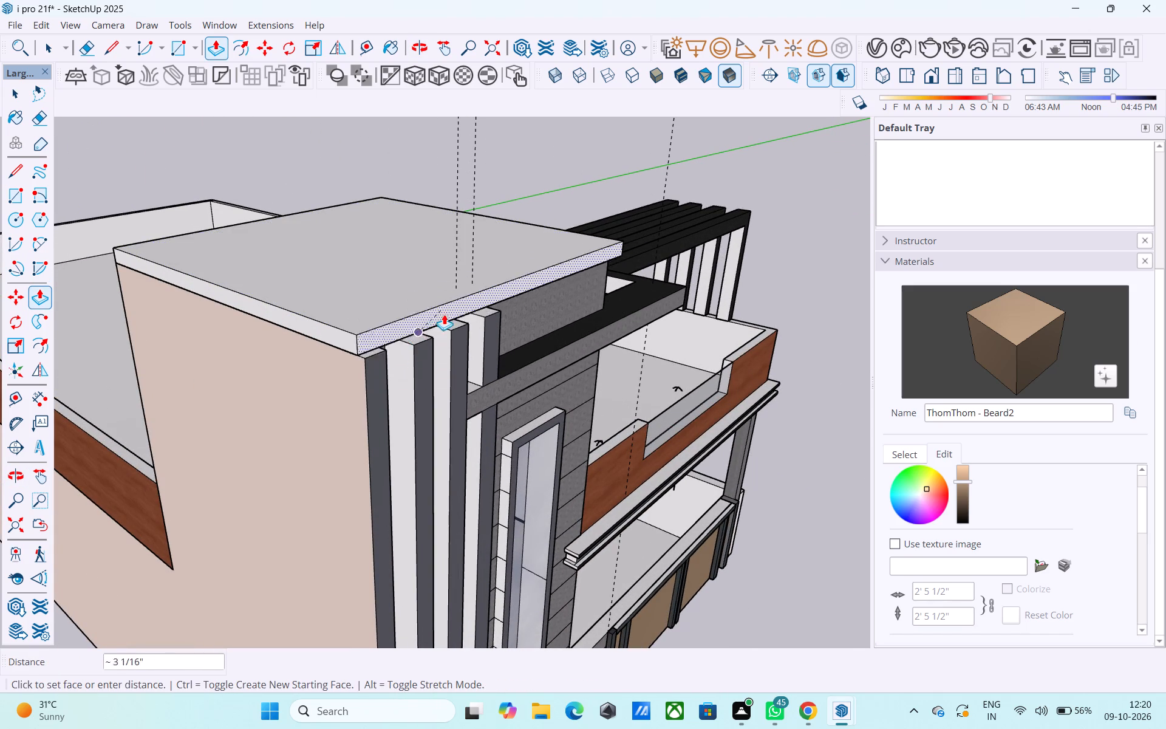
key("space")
Draw mid-height lines along the roof slab's front edge face (12') and the adjoining side edge face above the terrace (11' 3").
middle_click_drag(486, 264, 336, 238)
middle_click_drag(263, 258, 203, 245)
scroll(189, 248, "up", 2)
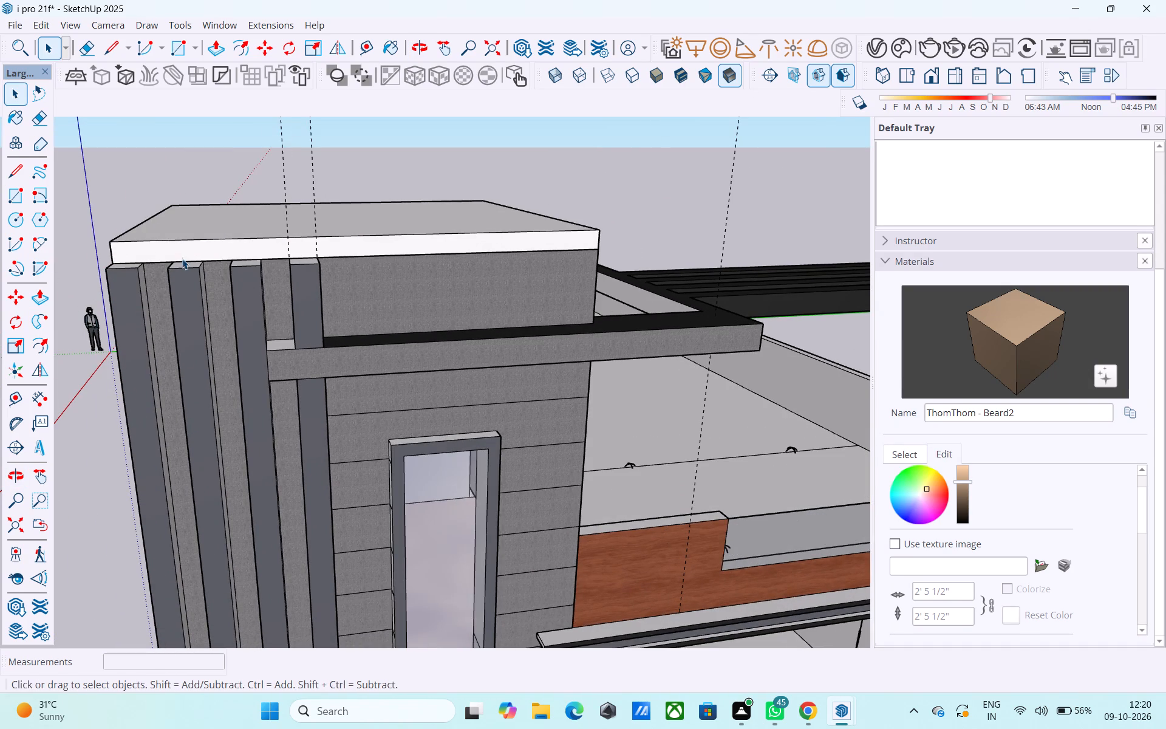
key("l")
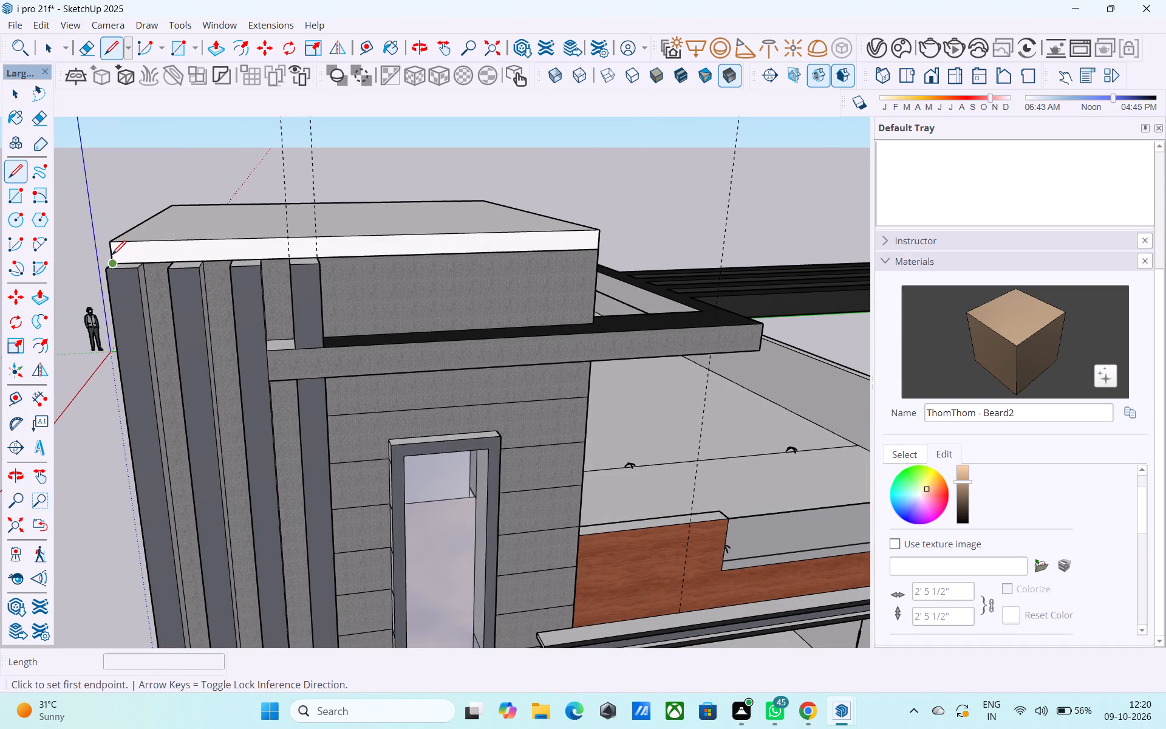
left_click(113, 253)
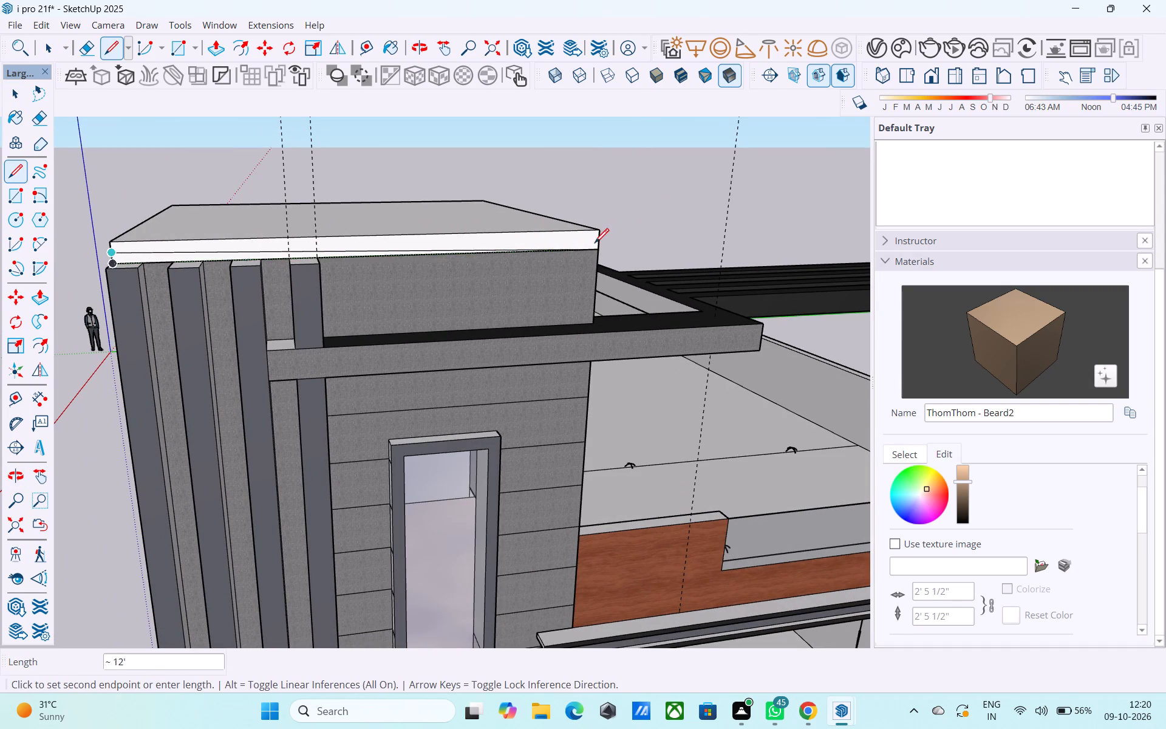
scroll(597, 240, "up", 3)
left_click(599, 241)
middle_click_drag(569, 245, 537, 250)
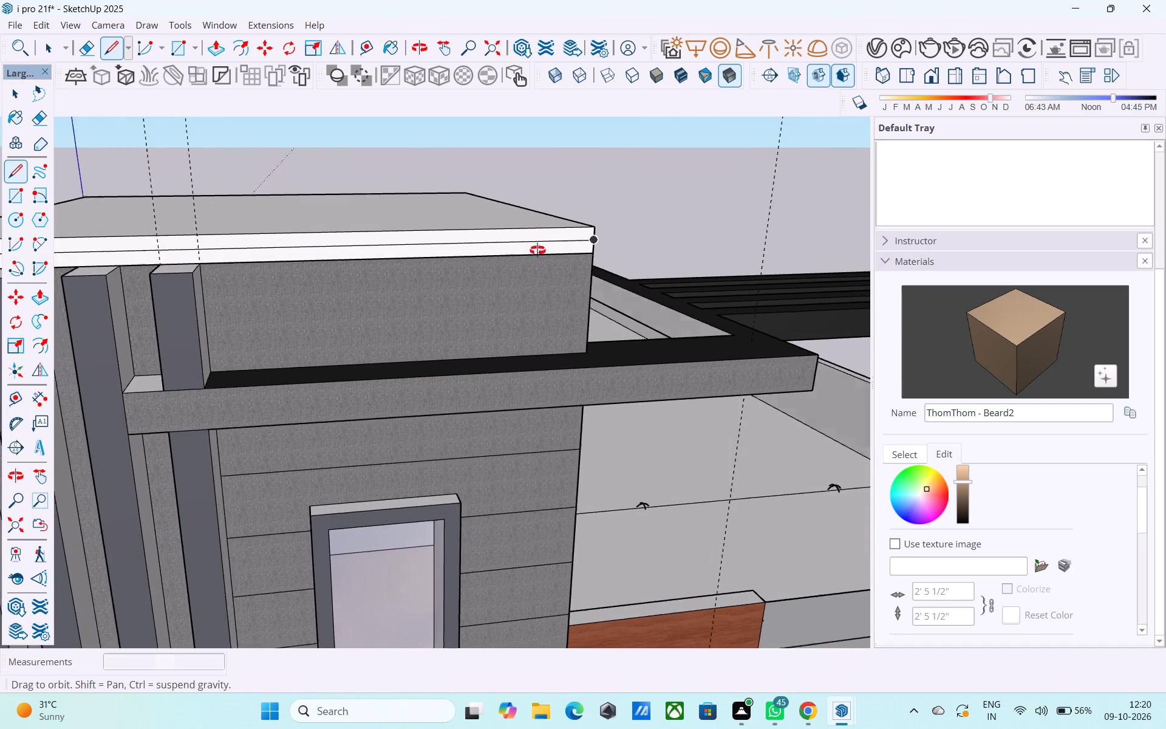
middle_click_drag(537, 250, 293, 297)
left_click(376, 295)
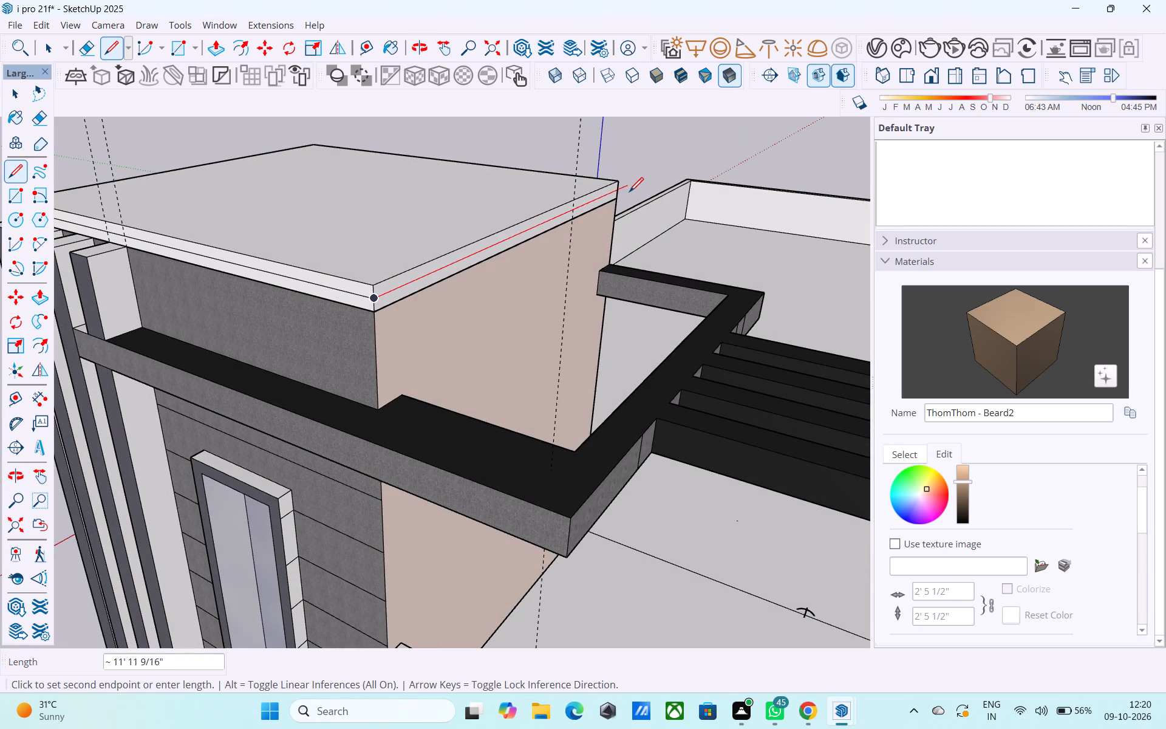
scroll(616, 193, "up", 8)
left_click(616, 193)
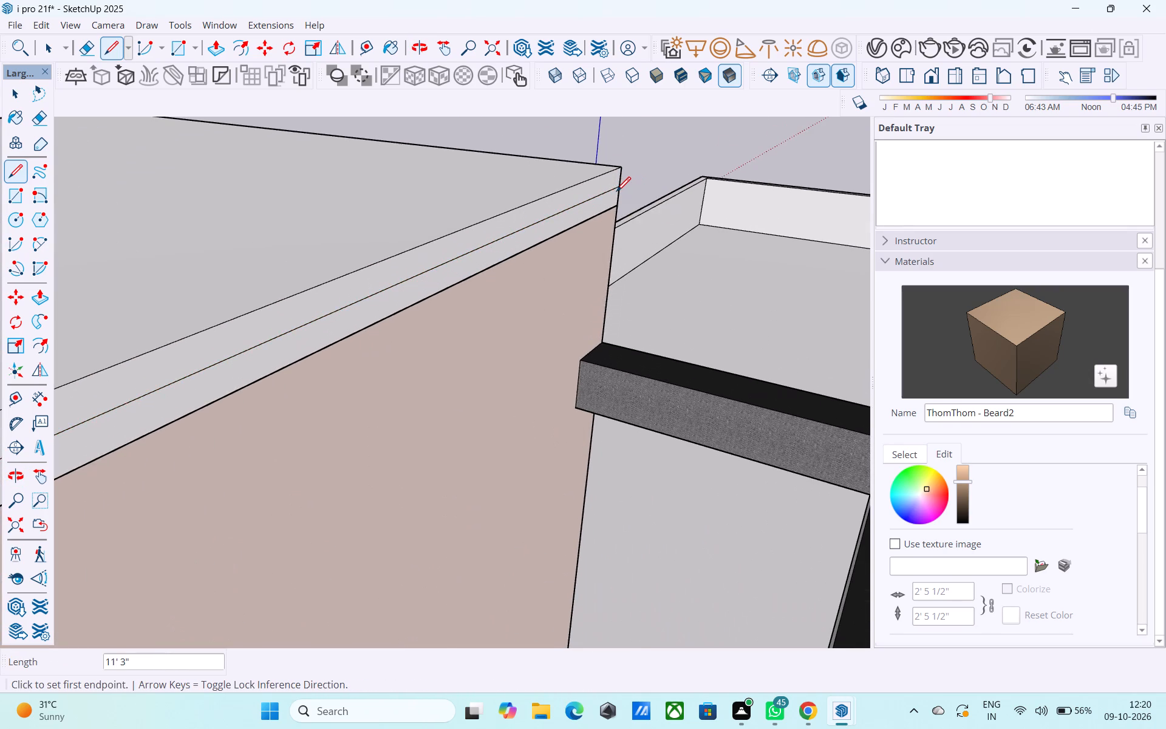
Push/Pull the upper band of the tower roof slab 2" outward along its front edge and the adjoining terrace-side edge.
scroll(617, 194, "down", 12)
middle_click_drag(440, 265, 537, 245)
scroll(460, 259, "up", 9)
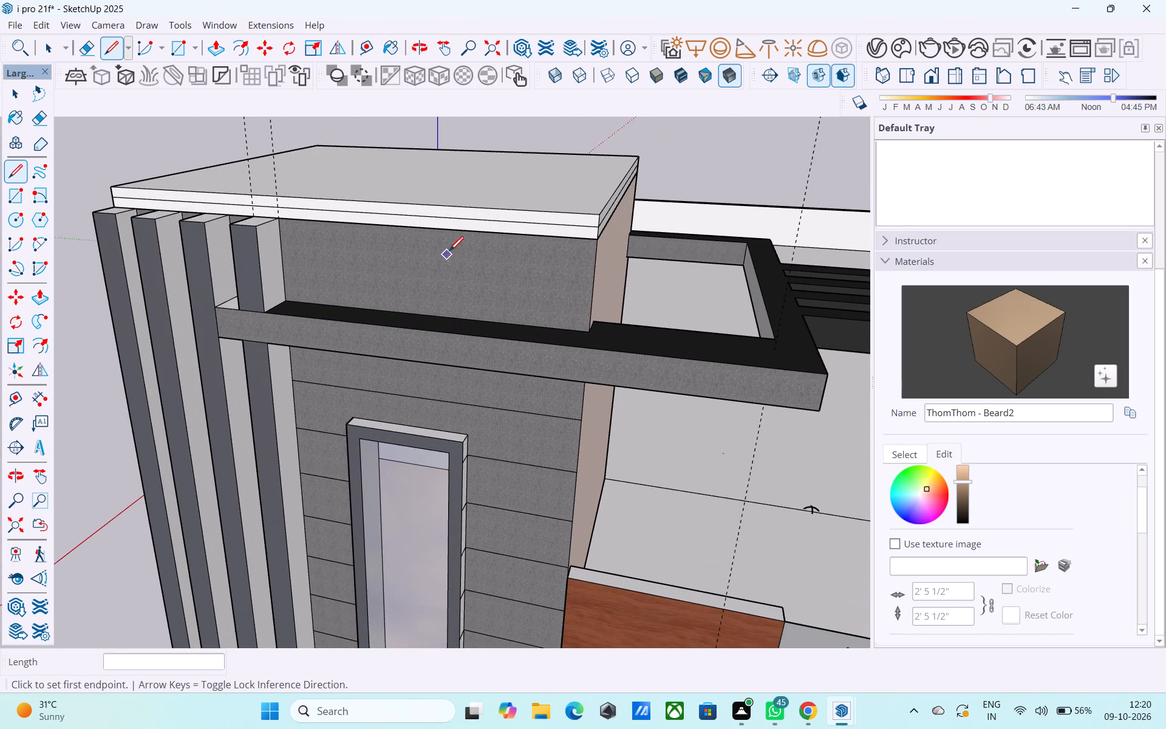
key("space")
left_click(475, 216)
key("p")
left_click(475, 215)
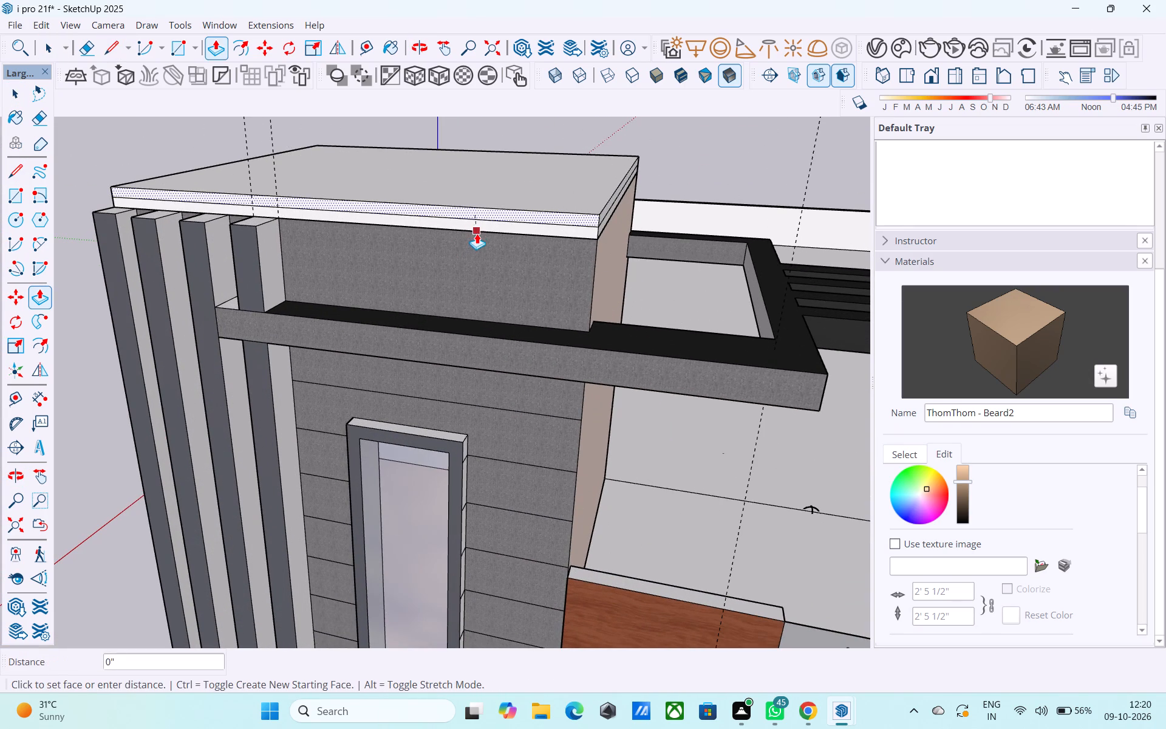
type("2\"")
key("Return")
scroll(609, 226, "up", 1)
middle_click_drag(608, 214, 439, 252)
scroll(462, 258, "up", 4)
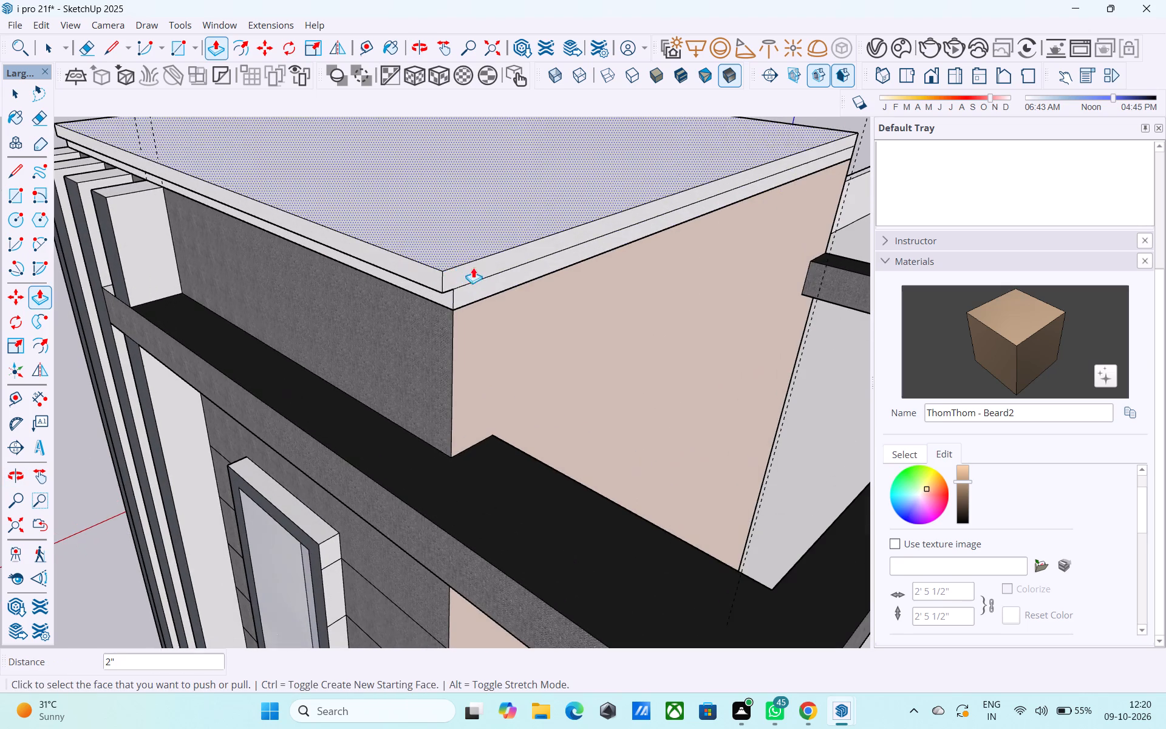
double_click(471, 270)
Paint the projecting upper band of the tower roof slab with M08_Obsidian_Black on its front and terrace-side edges.
middle_click_drag(378, 269, 449, 264)
scroll(449, 264, "up", 1)
scroll(449, 264, "down", 5)
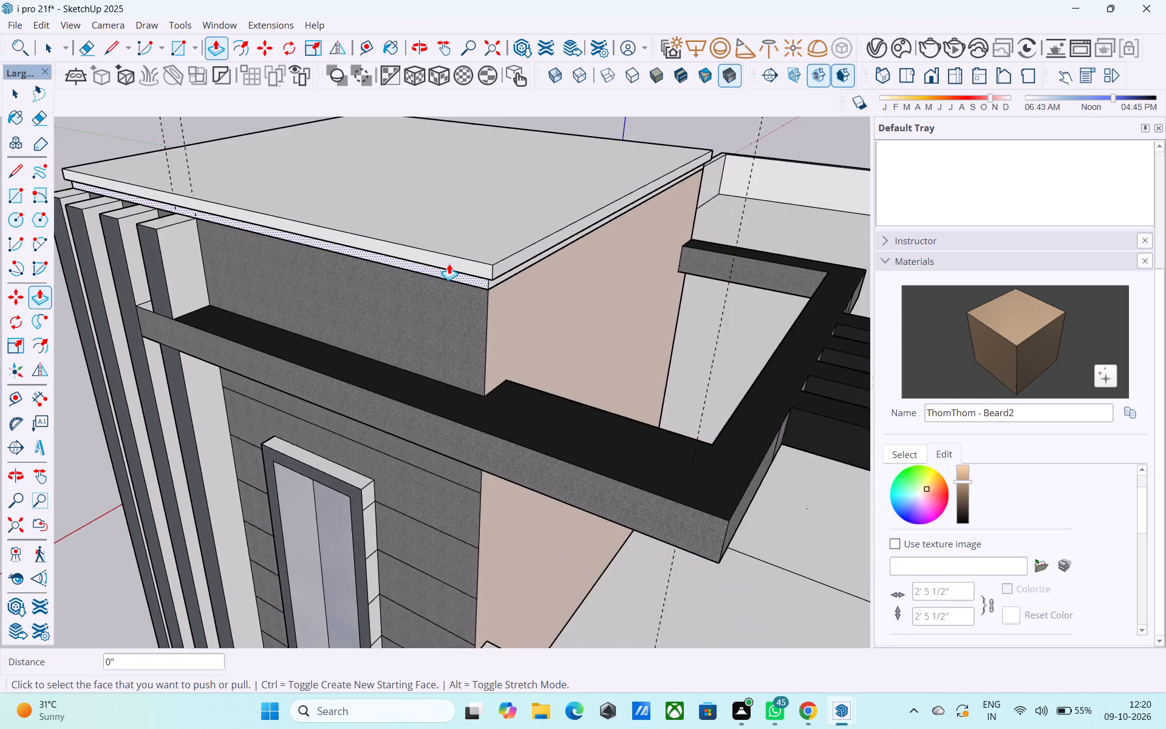
scroll(449, 264, "down", 8)
left_click(897, 453)
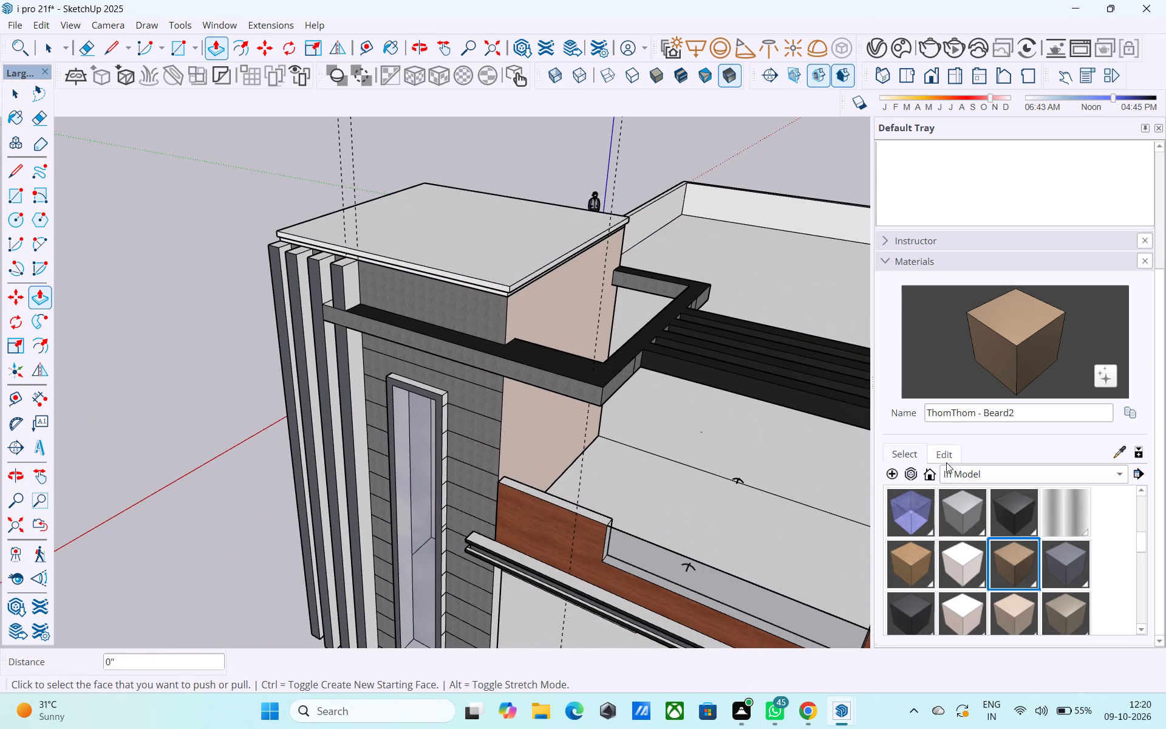
left_click(1021, 504)
middle_click_drag(538, 356, 556, 327)
scroll(486, 278, "up", 7)
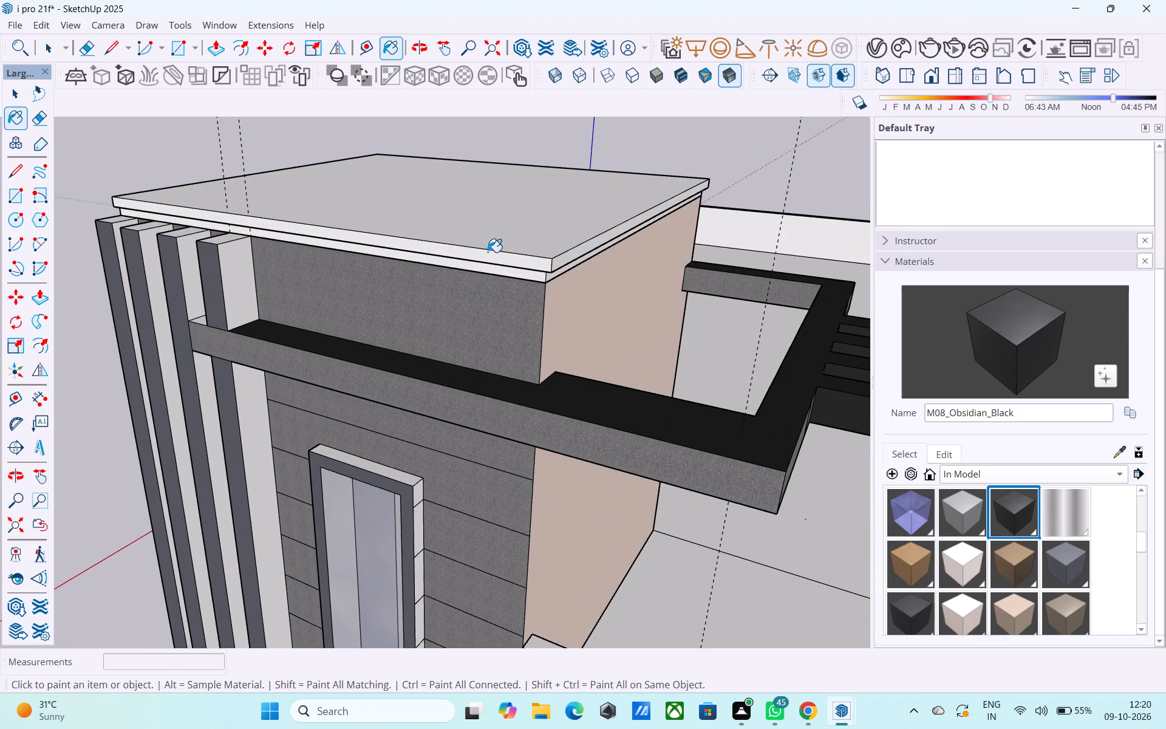
left_click(487, 255)
left_click(590, 245)
Check the tower's stepped roof slab from the side and front of the house, and save the model.
middle_click_drag(338, 332, 411, 275)
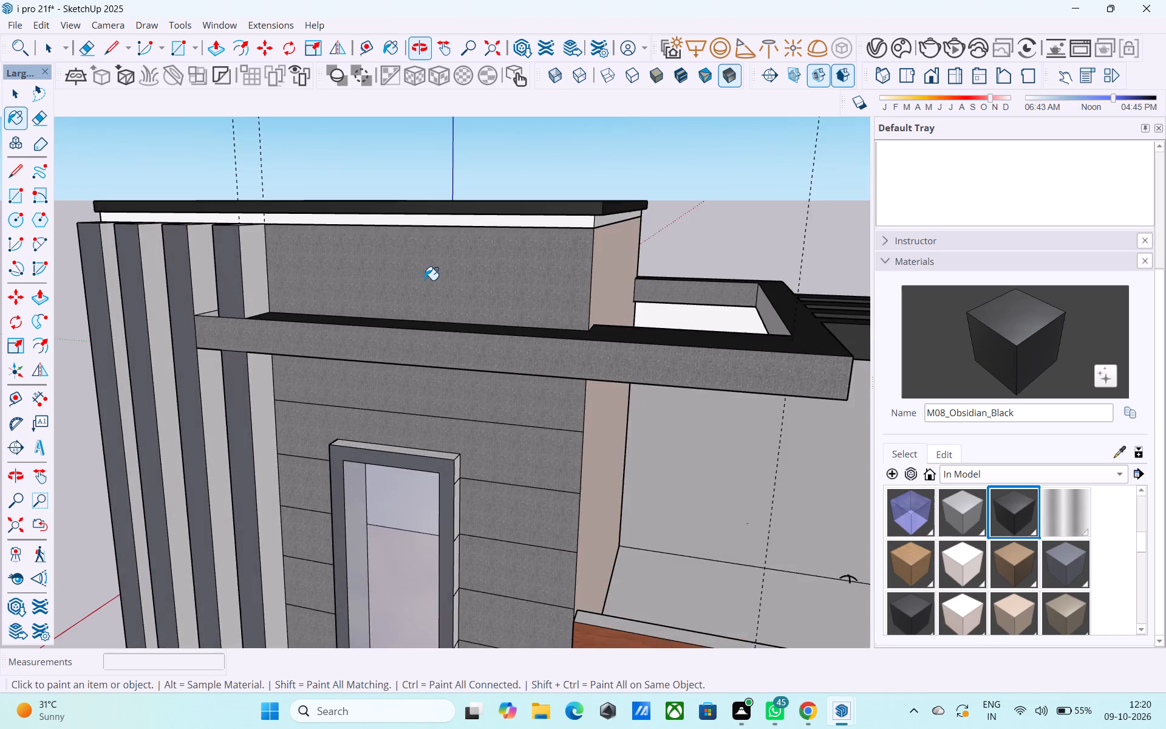
scroll(424, 290, "down", 3)
middle_click_drag(340, 308, 448, 312)
scroll(311, 316, "down", 4)
middle_click_drag(309, 320, 695, 299)
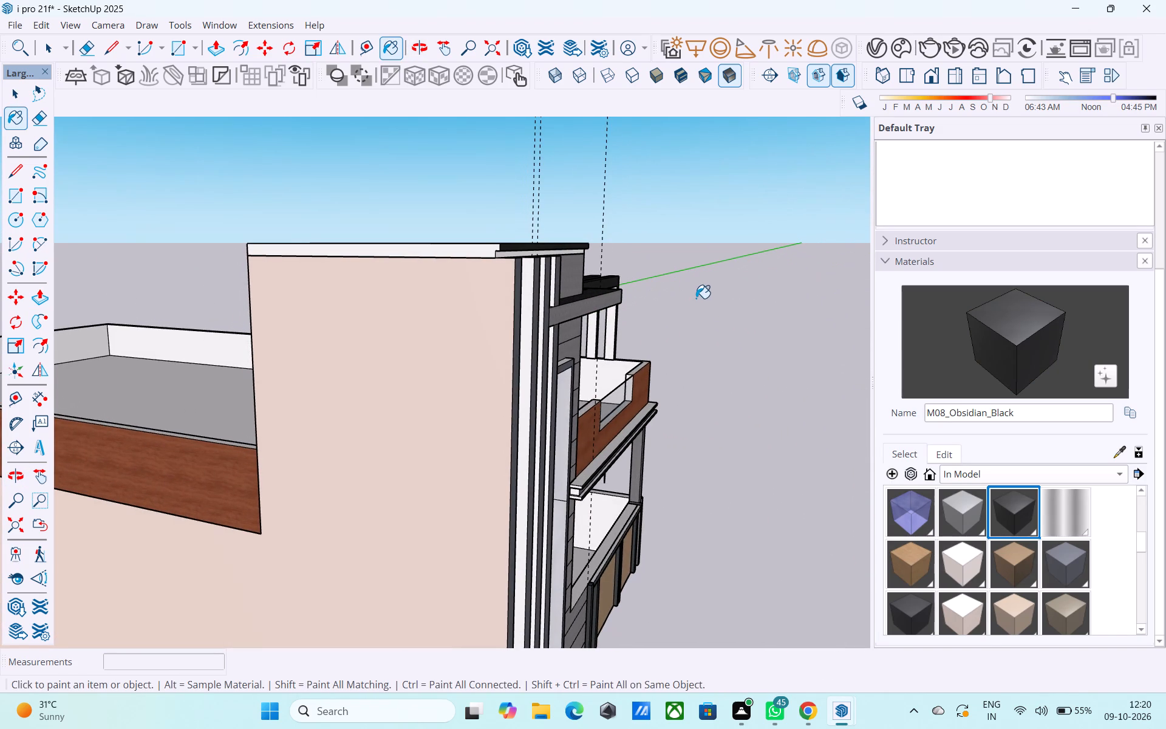
key("b")
key("space")
middle_click_drag(673, 374, 585, 317)
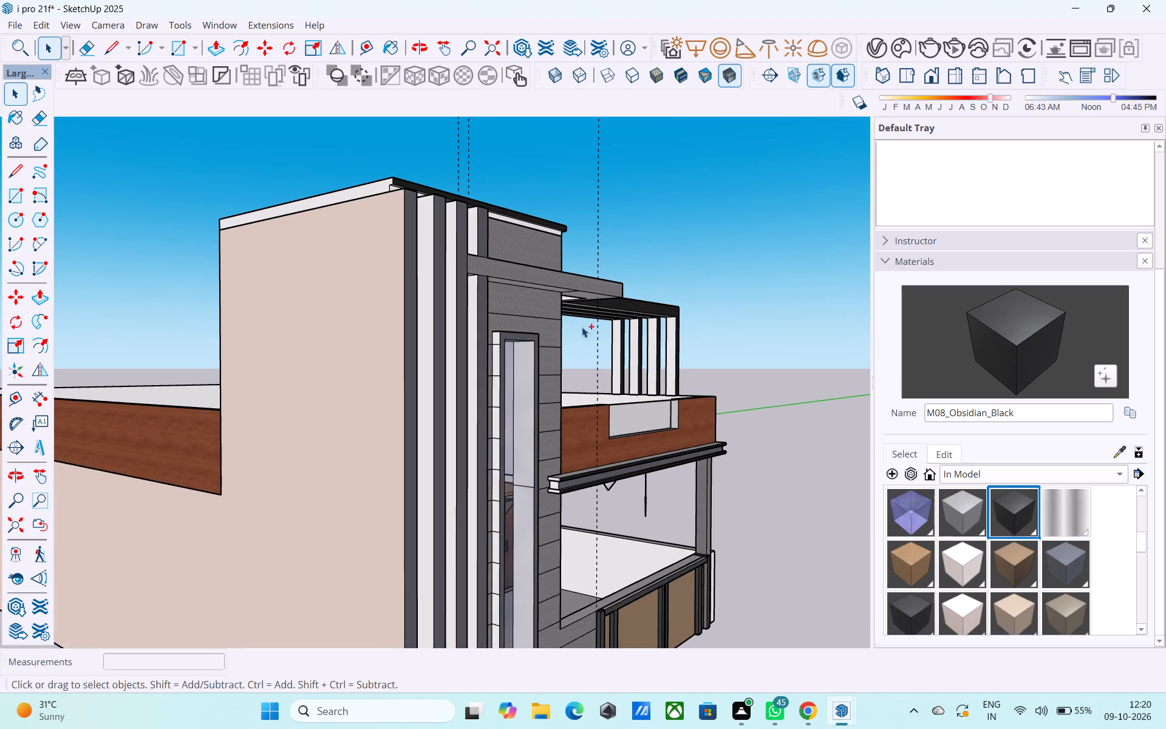
key("ctrl+s")
scroll(571, 395, "down", 1)
middle_click_drag(582, 424, 433, 395)
middle_click_drag(557, 445, 504, 355)
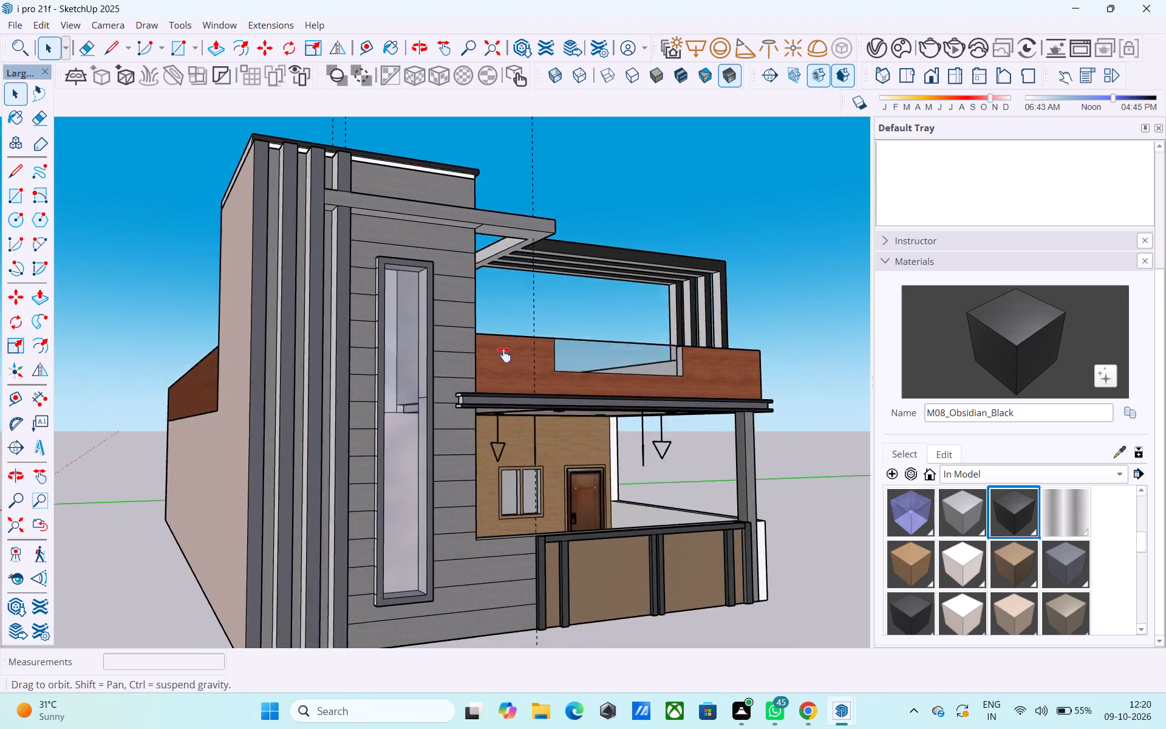
middle_click_drag(504, 355, 431, 391)
key("ctrl+s")
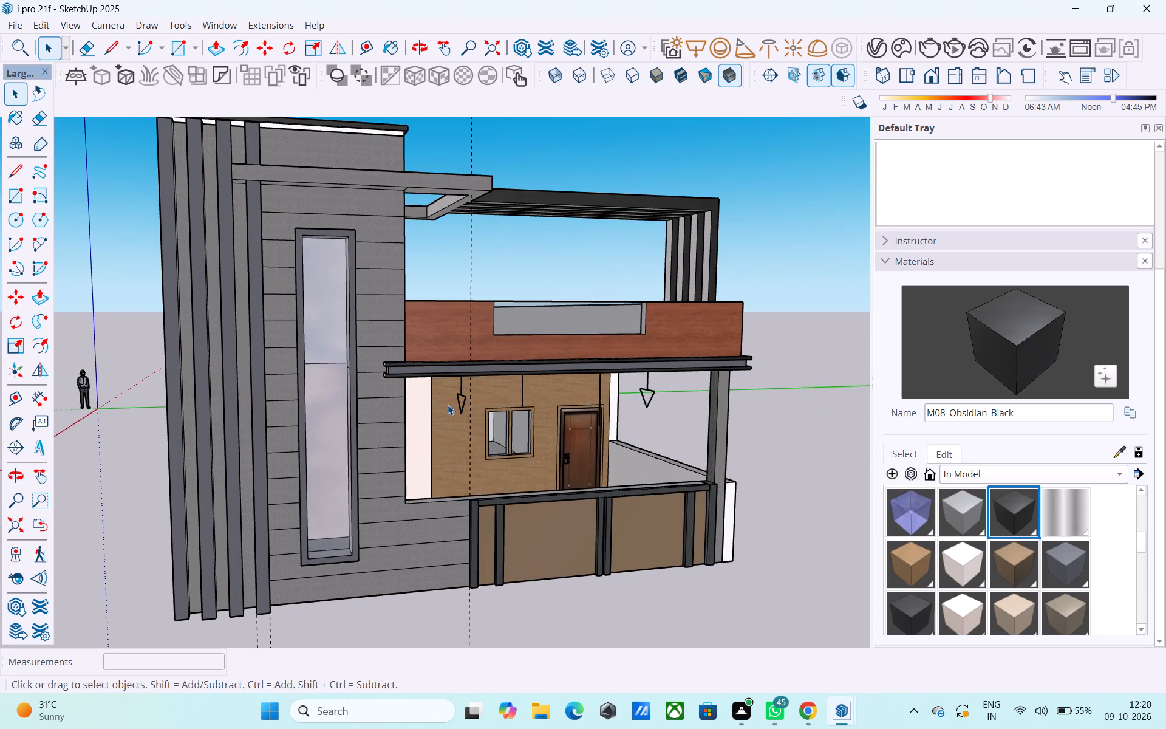
Examine the whole house front from both sides, including the tower, terrace pergola and porch.
middle_click_drag(447, 408, 400, 454)
scroll(398, 447, "down", 3)
middle_click_drag(397, 448, 481, 412)
scroll(406, 333, "up", 2)
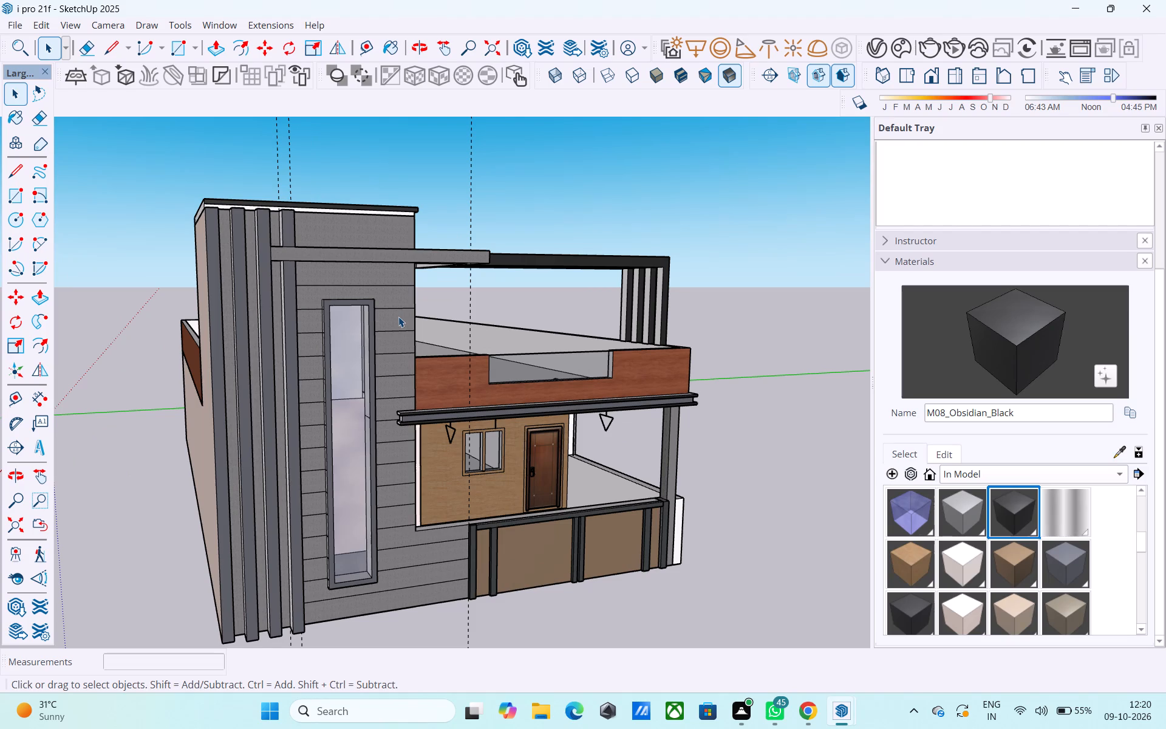
middle_click_drag(417, 375, 378, 363)
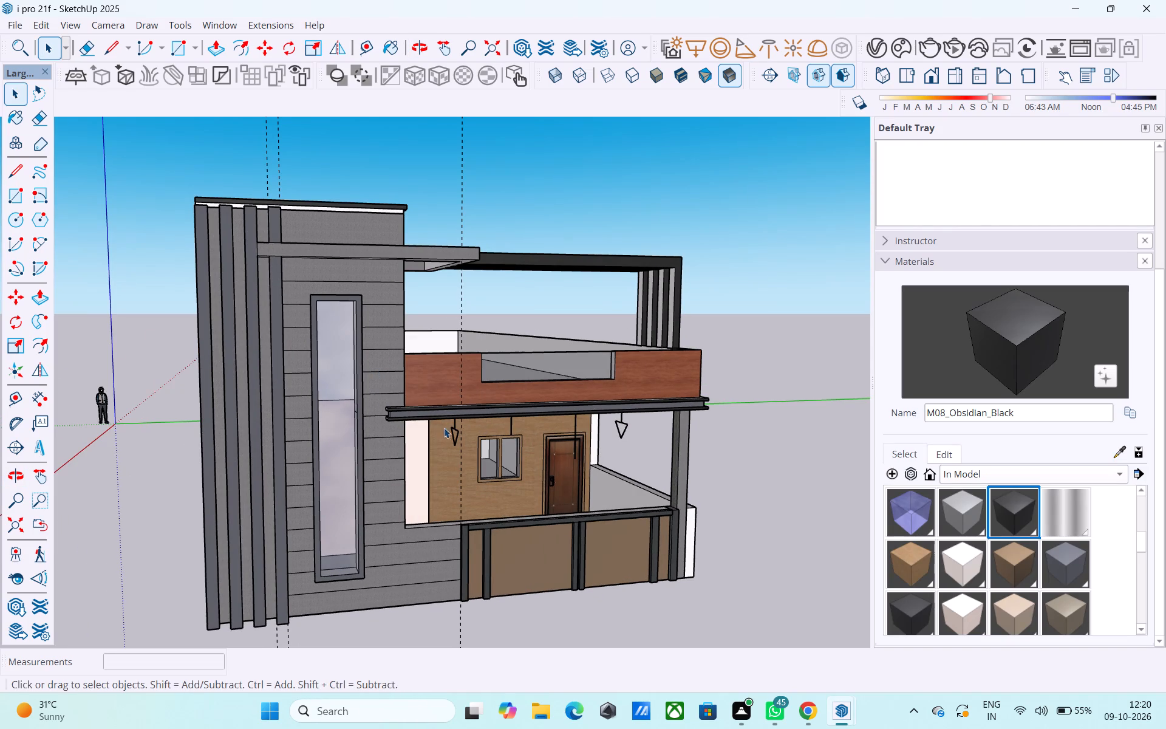
middle_click_drag(507, 496, 455, 481)
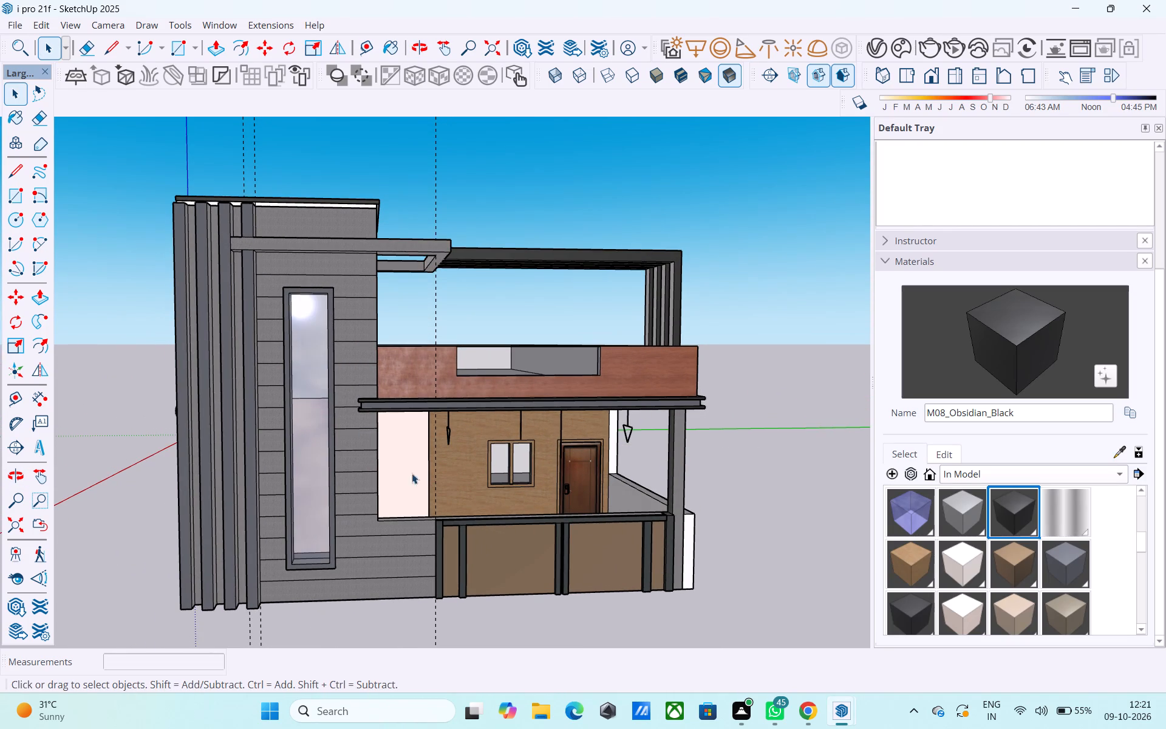
scroll(340, 413, "down", 1)
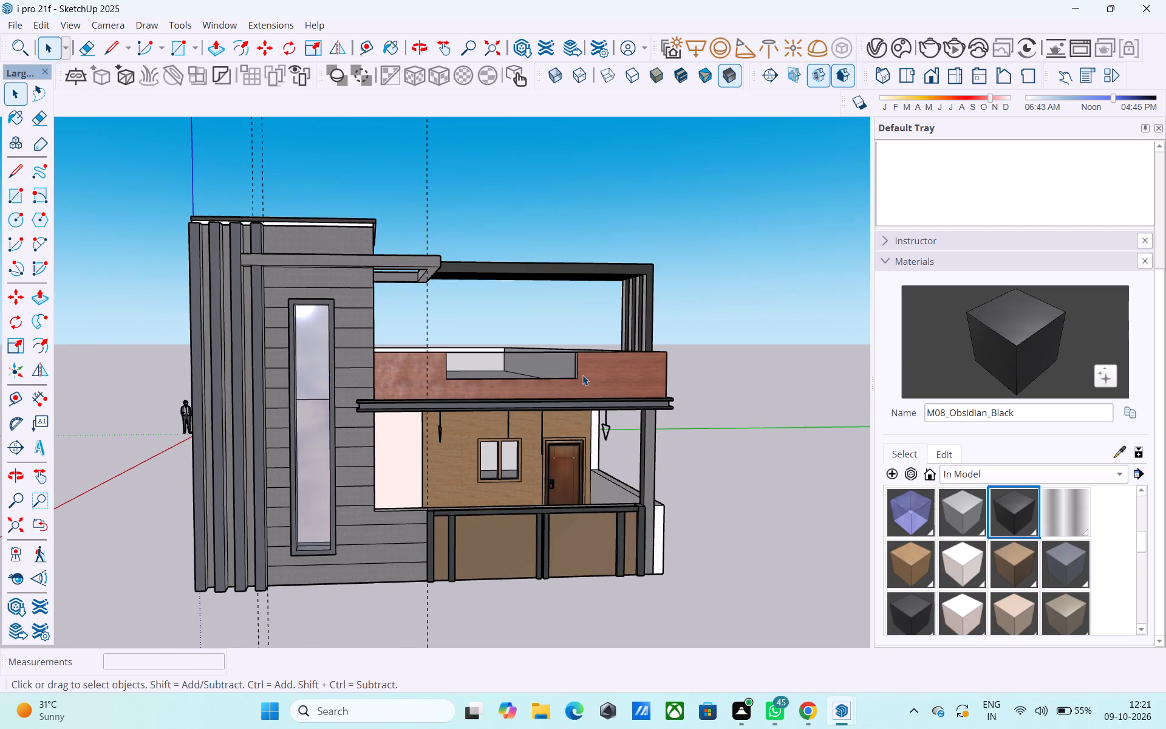
middle_click_drag(582, 375, 559, 380)
scroll(376, 416, "down", 2)
middle_click_drag(630, 416, 794, 414)
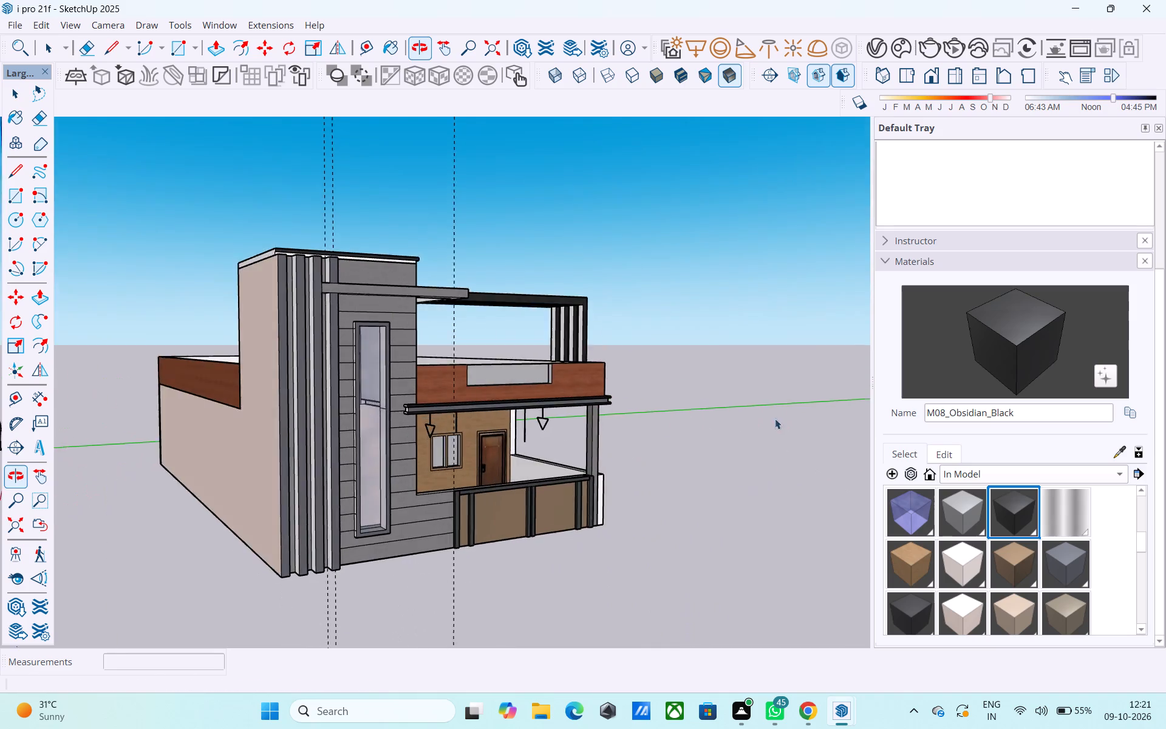
middle_click_drag(566, 454, 437, 405)
scroll(411, 414, "up", 2)
Open the pergola's group and paint the underside of its beams and connecting frame with M08_Obsidian_Black.
middle_click_drag(474, 411, 544, 330)
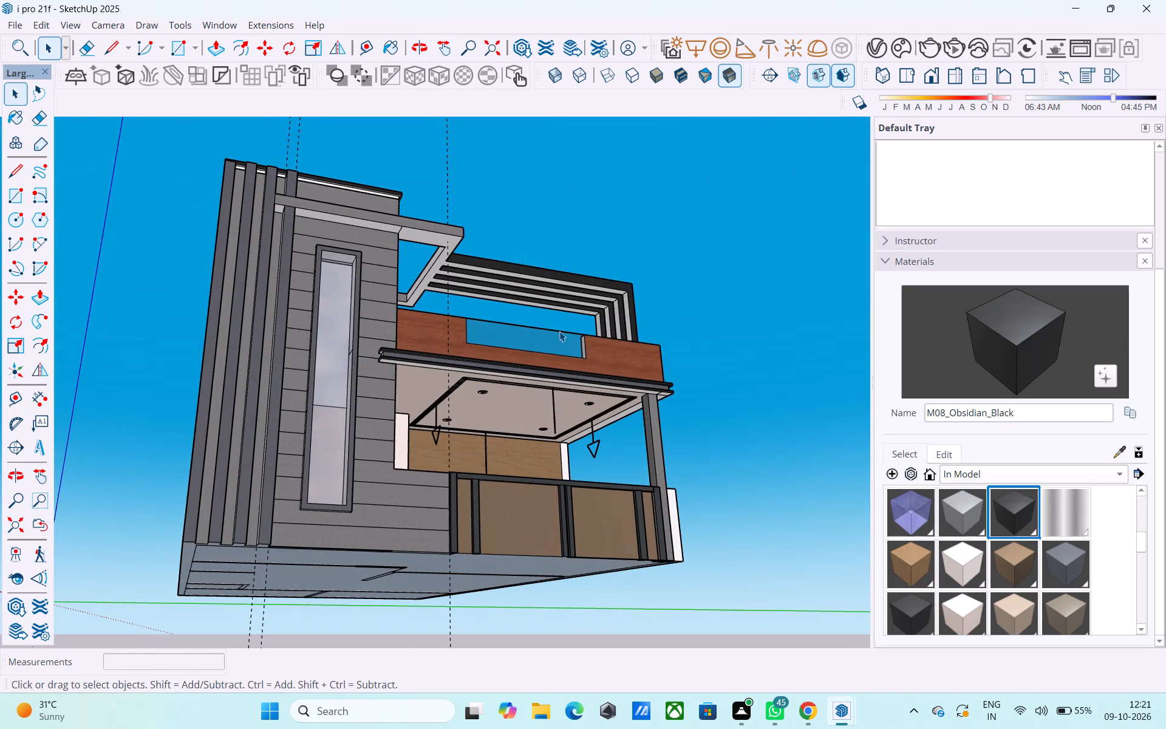
scroll(620, 296, "up", 4)
double_click(557, 274)
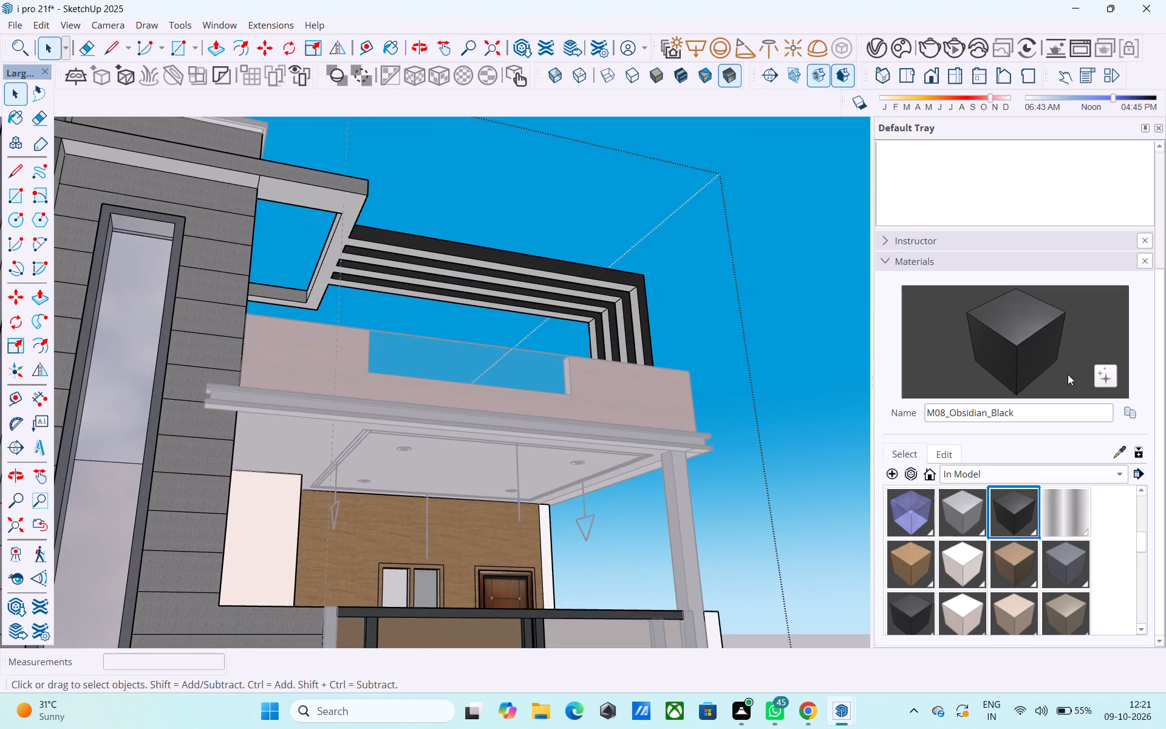
left_click(1008, 346)
scroll(568, 274, "up", 5)
left_click(547, 275)
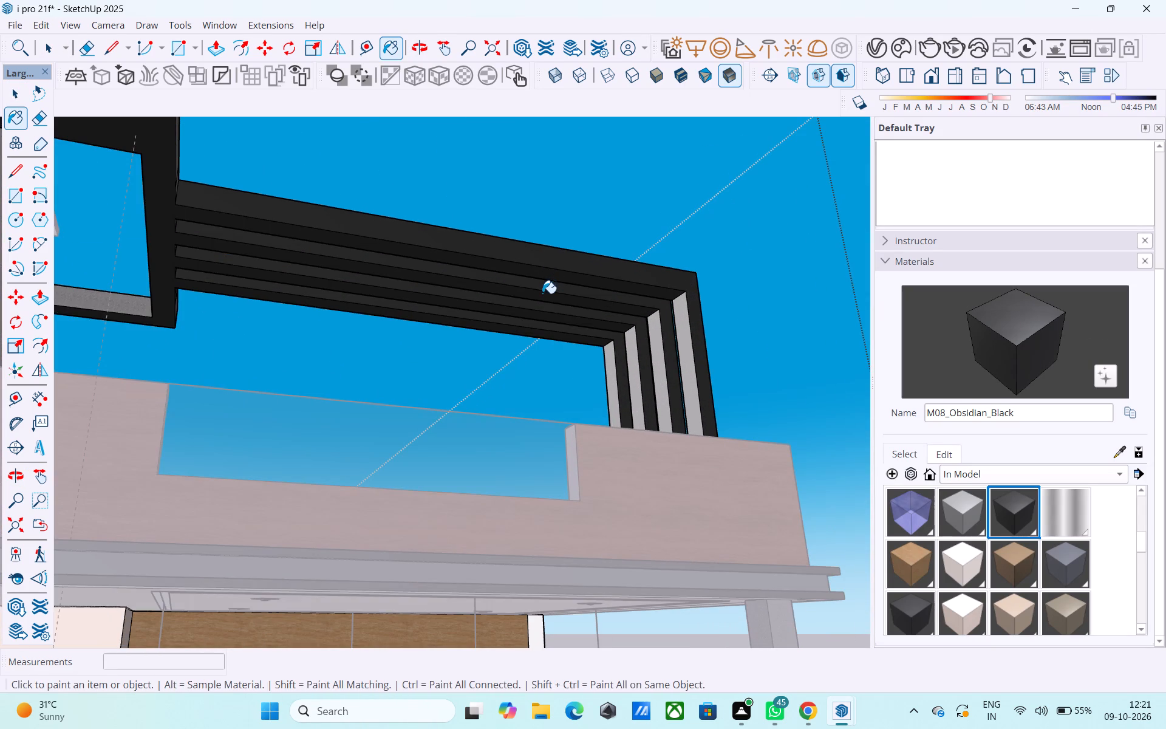
scroll(542, 293, "down", 2)
middle_click_drag(542, 293, 429, 422)
scroll(428, 418, "down", 6)
scroll(430, 412, "up", 1)
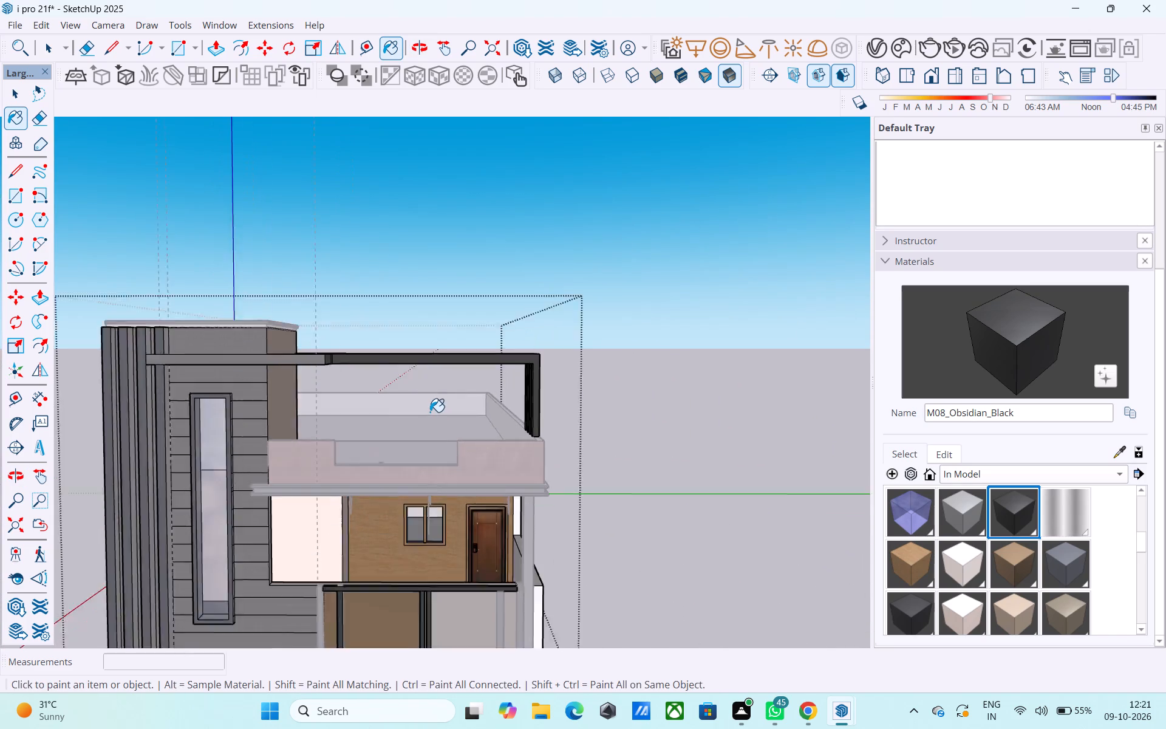
scroll(430, 412, "up", 3)
middle_click_drag(431, 411, 272, 502)
scroll(307, 464, "down", 5)
middle_click_drag(316, 457, 421, 437)
key("space")
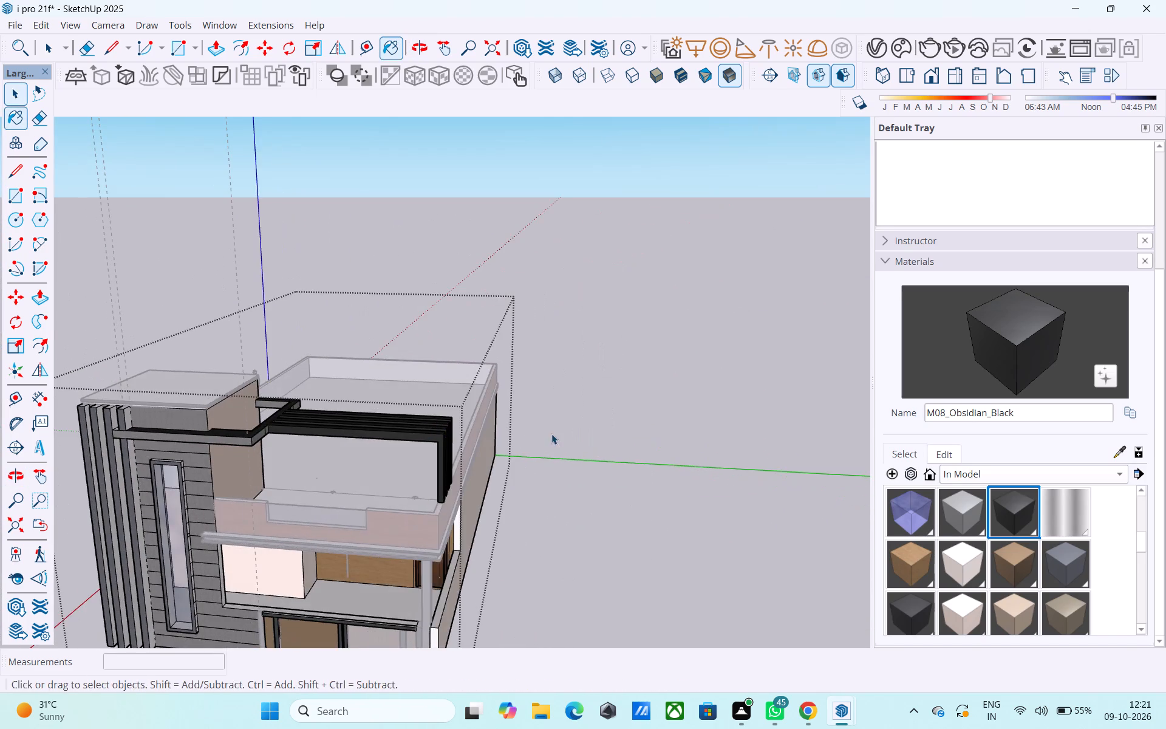
left_click(551, 434)
Reopen the group and paint the inner faces of the four pergola legs with M08_Obsidian_Black.
middle_click_drag(352, 432, 510, 253)
scroll(388, 388, "up", 7)
middle_click_drag(386, 386, 431, 377)
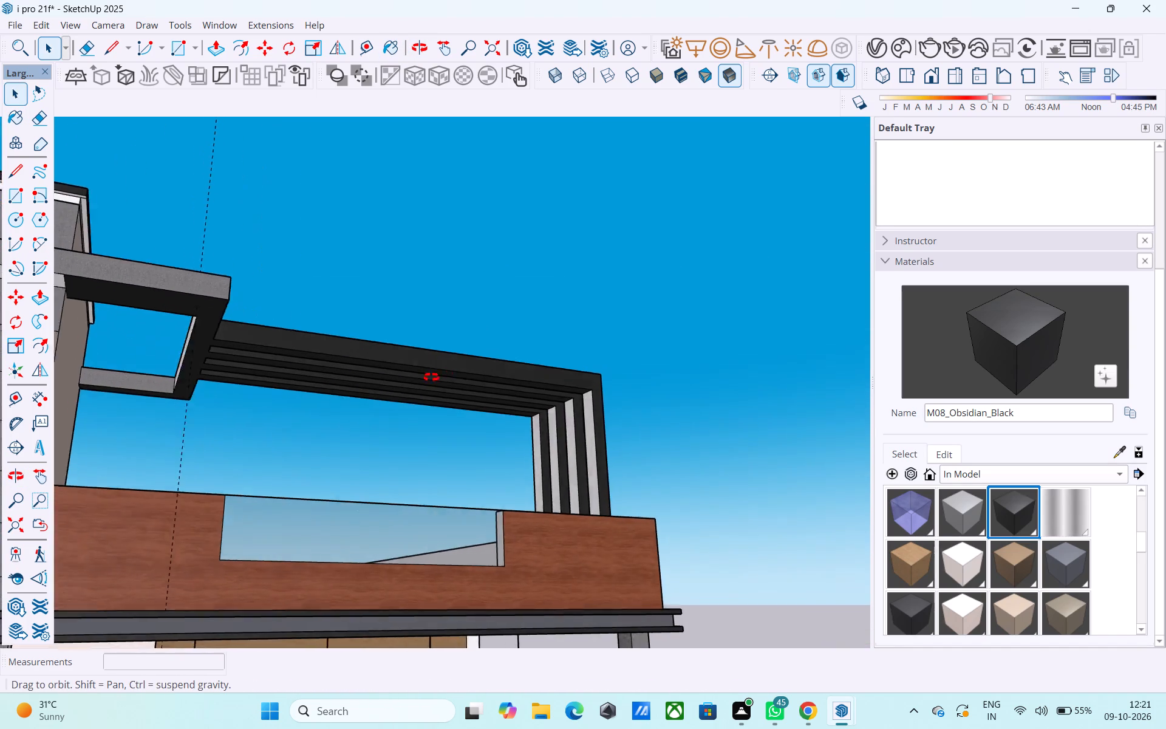
middle_click_drag(431, 377, 541, 369)
double_click(561, 444)
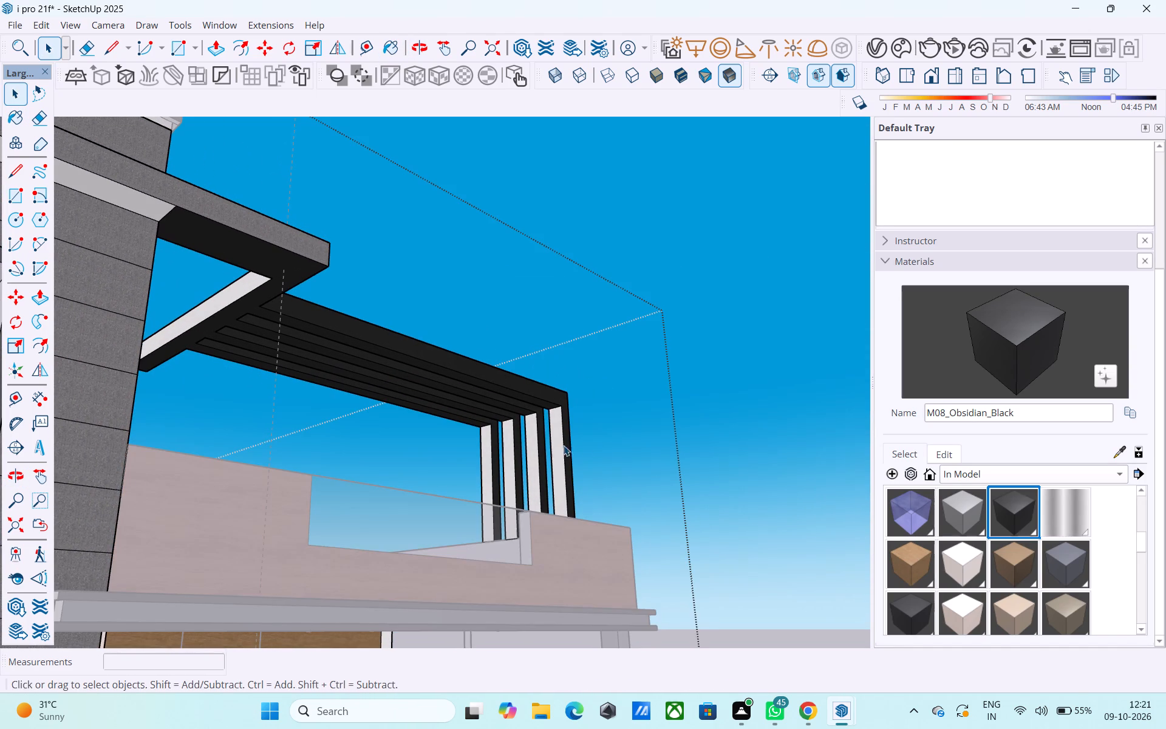
left_click(994, 342)
scroll(629, 439, "up", 4)
left_click(519, 450)
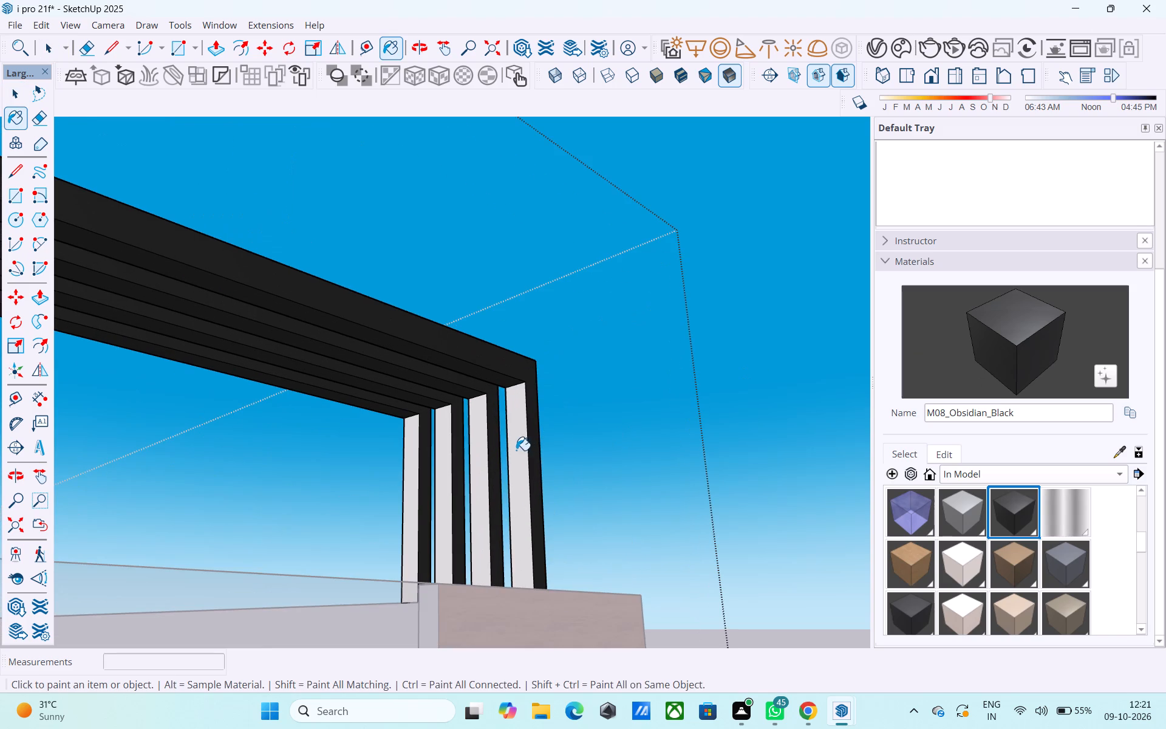
left_click(473, 443)
left_click(449, 445)
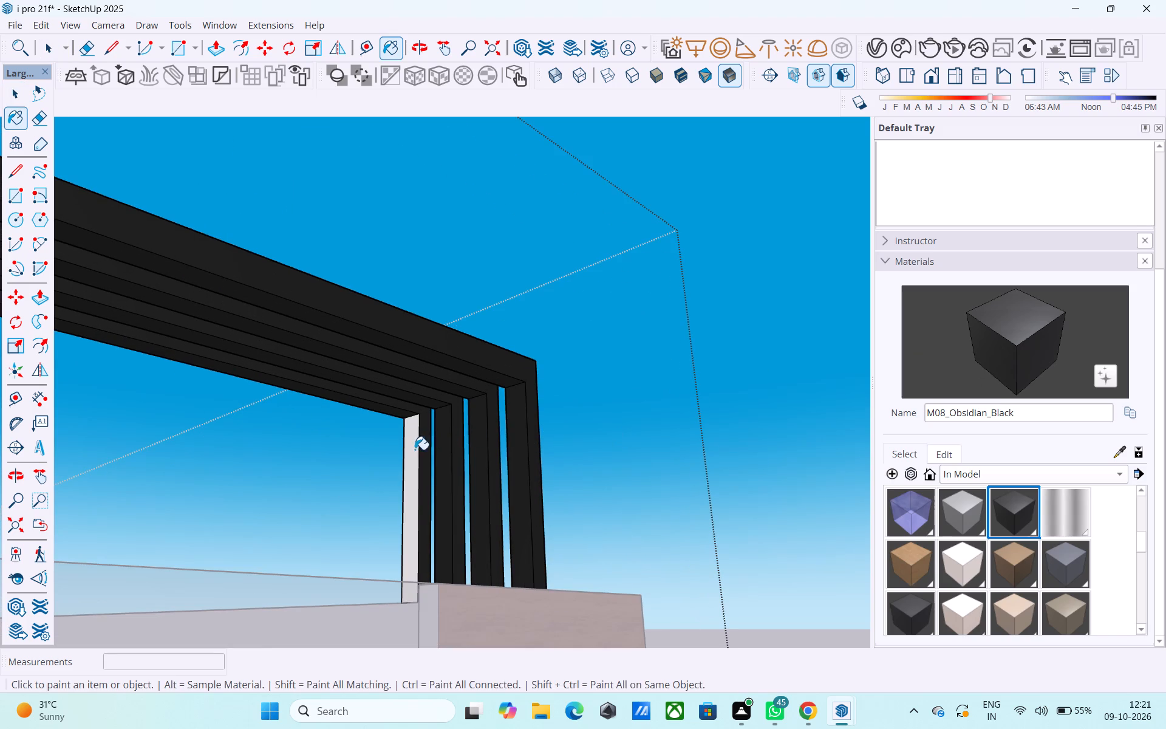
left_click(415, 450)
Paint the inner side faces of the open rectangular frame beside the tower with ThomThom - Buttons1 and leave the group.
middle_click_drag(582, 408, 520, 430)
scroll(516, 424, "down", 8)
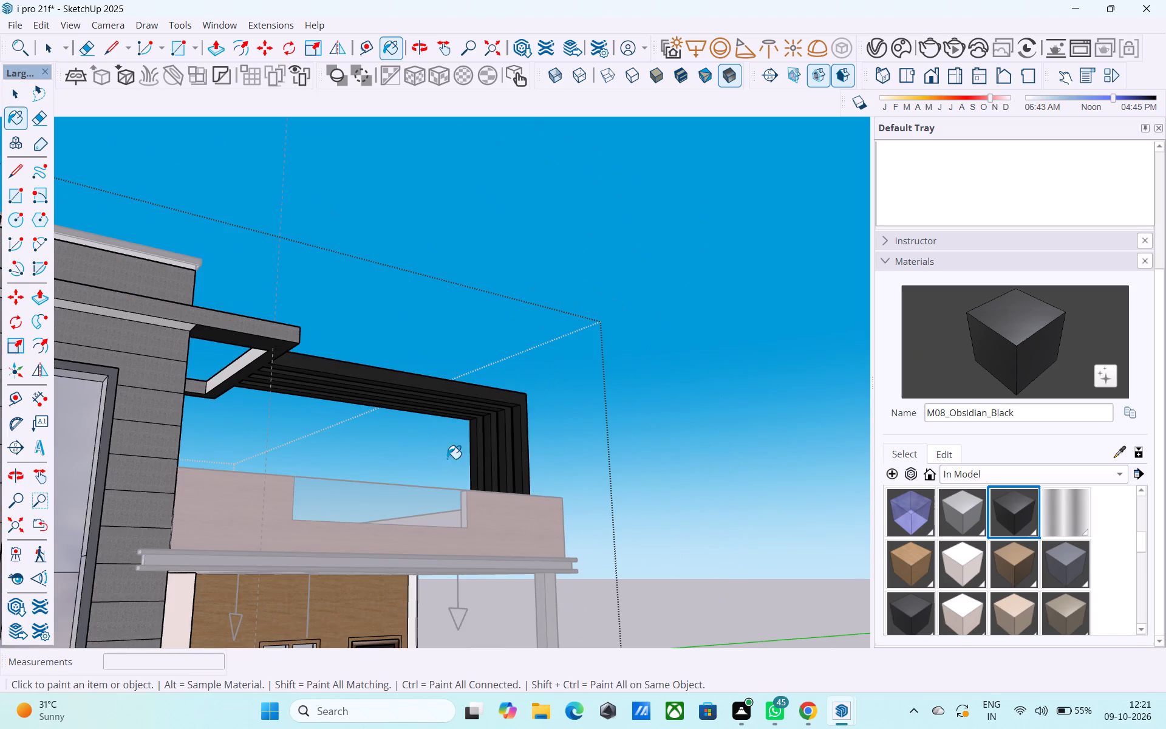
key("space")
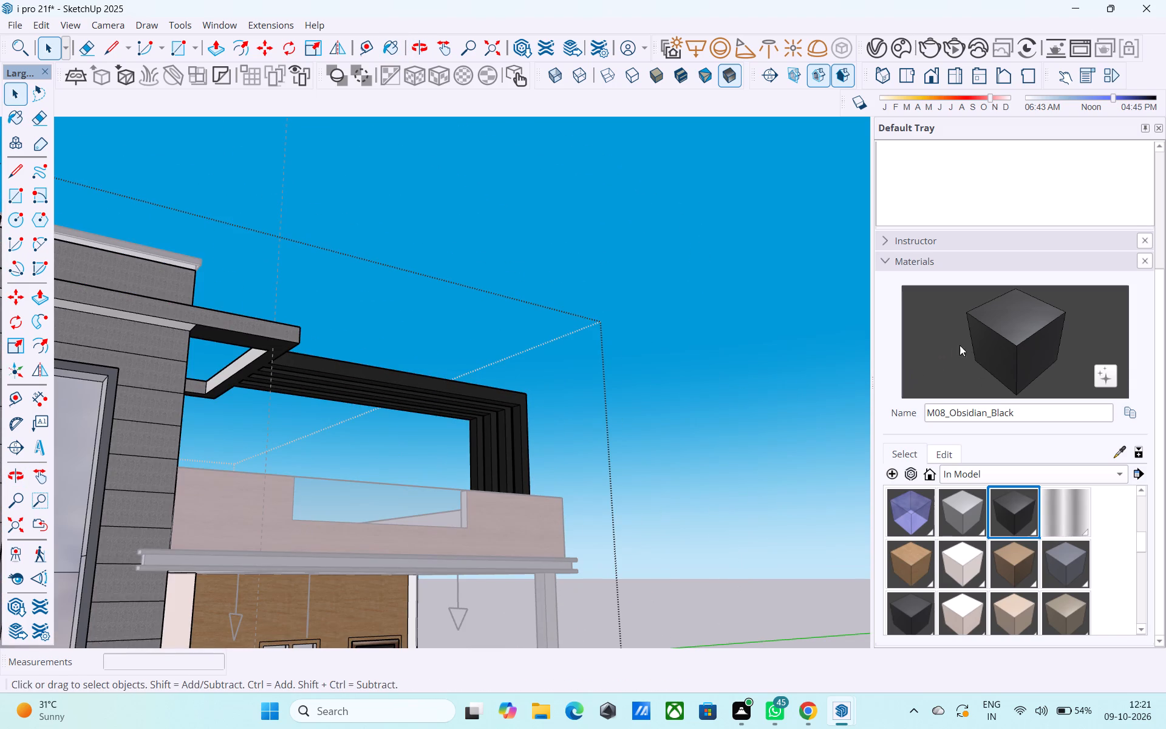
scroll(969, 564, "down", 3)
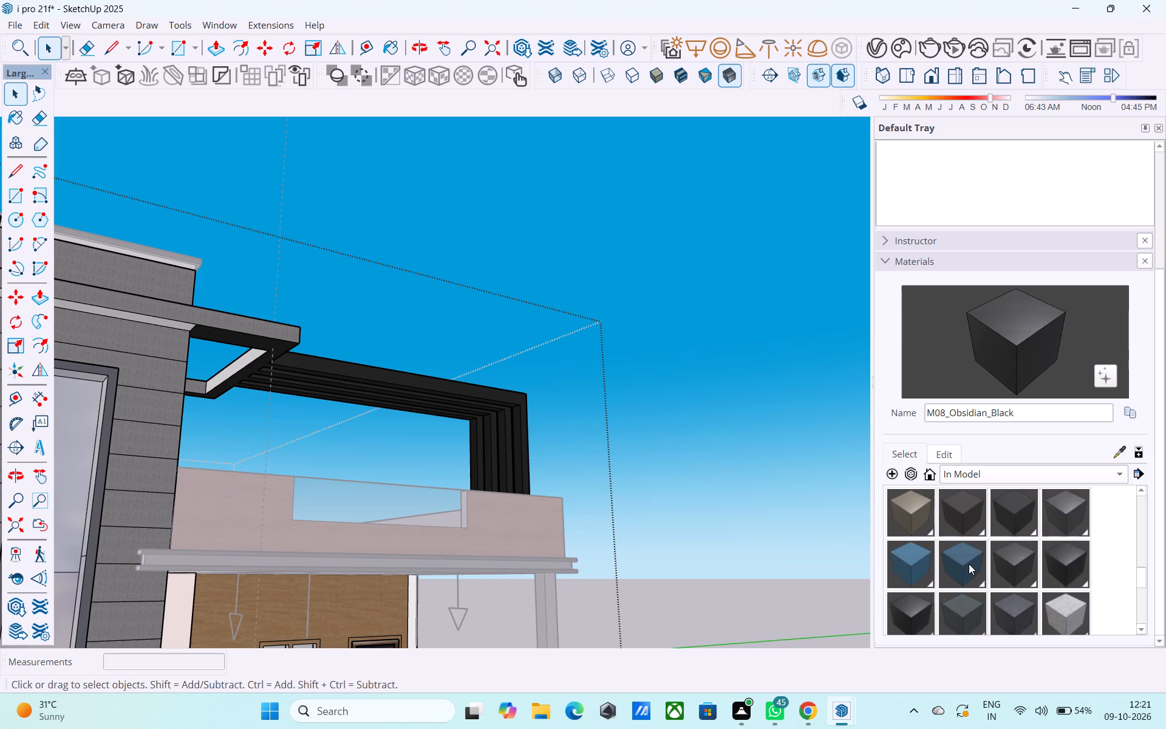
scroll(1062, 513, "up", 2)
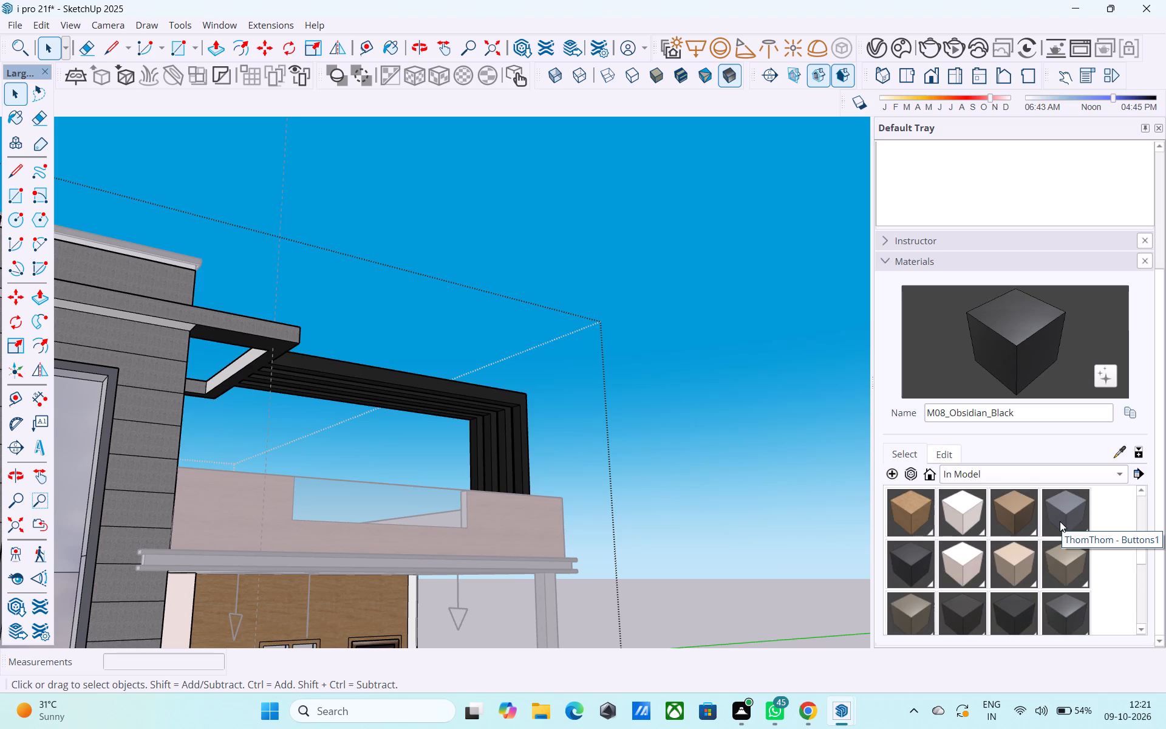
left_click(1058, 506)
scroll(234, 401, "up", 4)
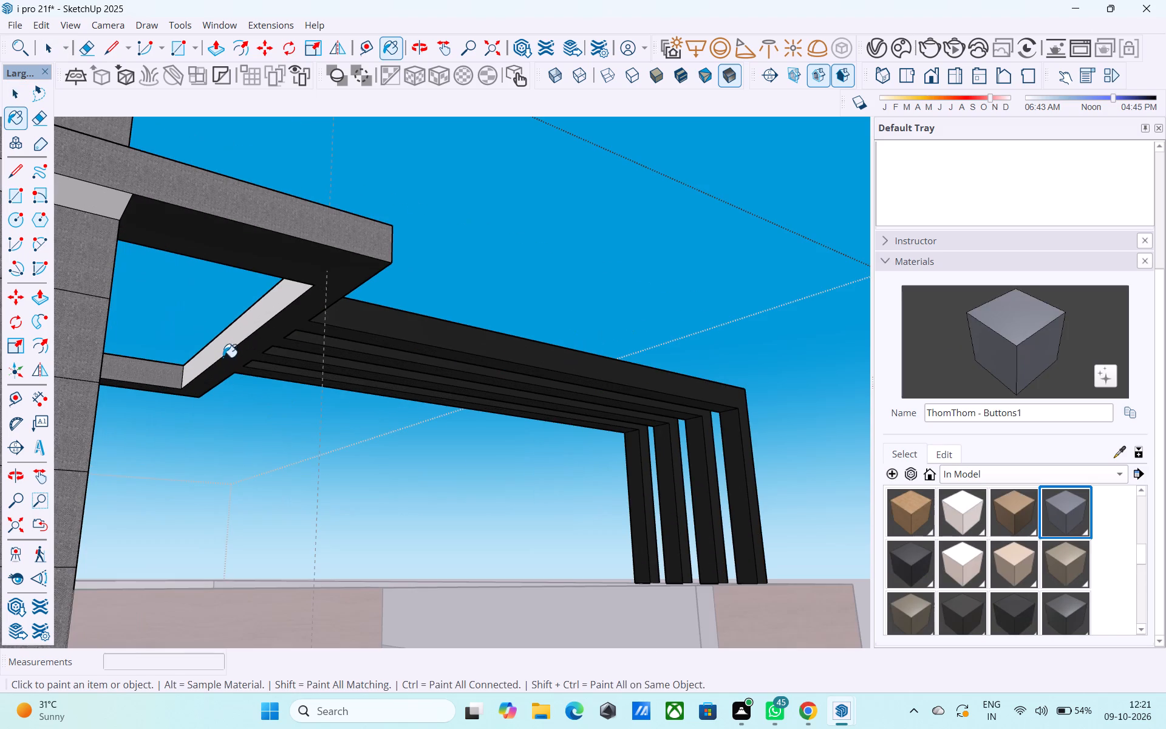
left_click(225, 346)
left_click(148, 367)
middle_click_drag(196, 340, 219, 371)
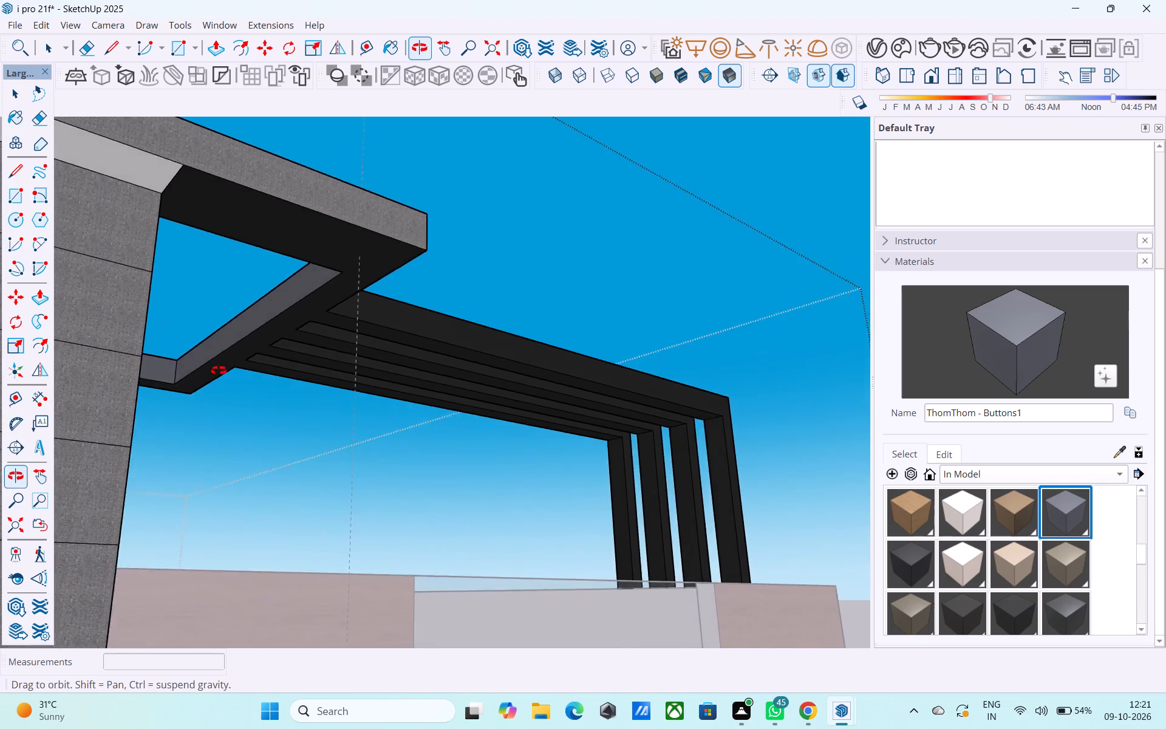
middle_click_drag(219, 371, 39, 589)
scroll(58, 522, "down", 7)
middle_click_drag(67, 537, 909, 524)
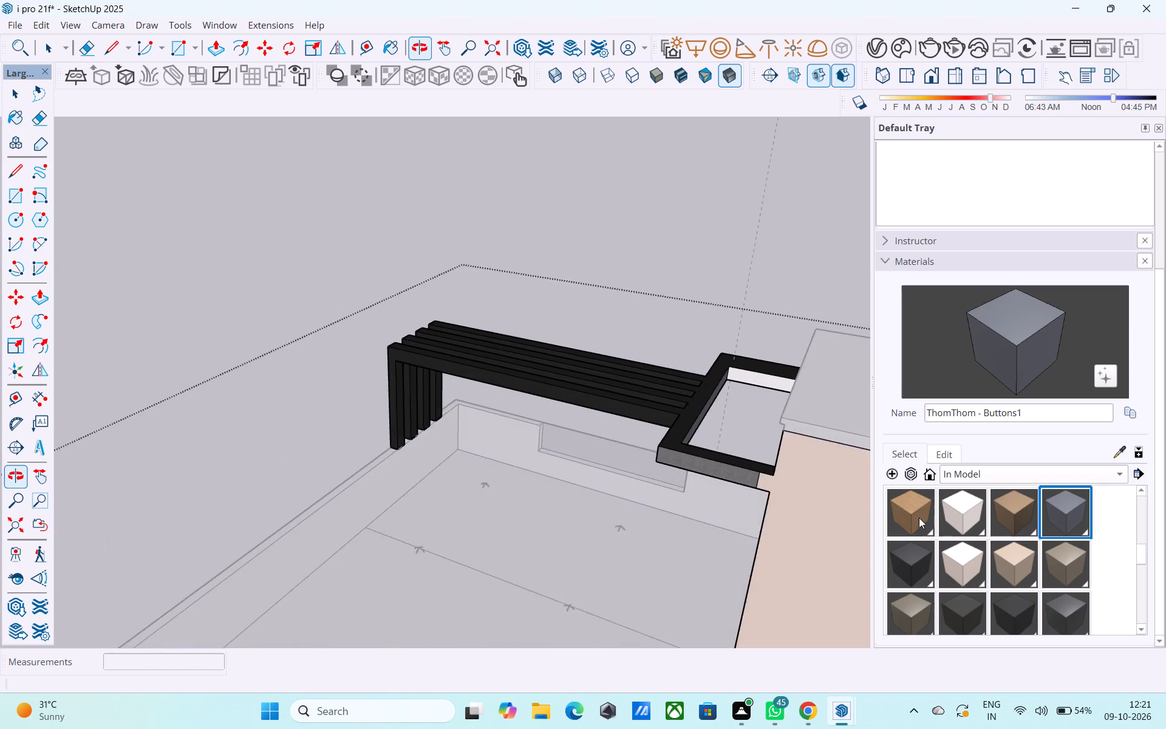
scroll(738, 391, "up", 3)
left_click(752, 373)
middle_click_drag(748, 391, 39, 443)
scroll(404, 424, "up", 1)
scroll(134, 446, "down", 4)
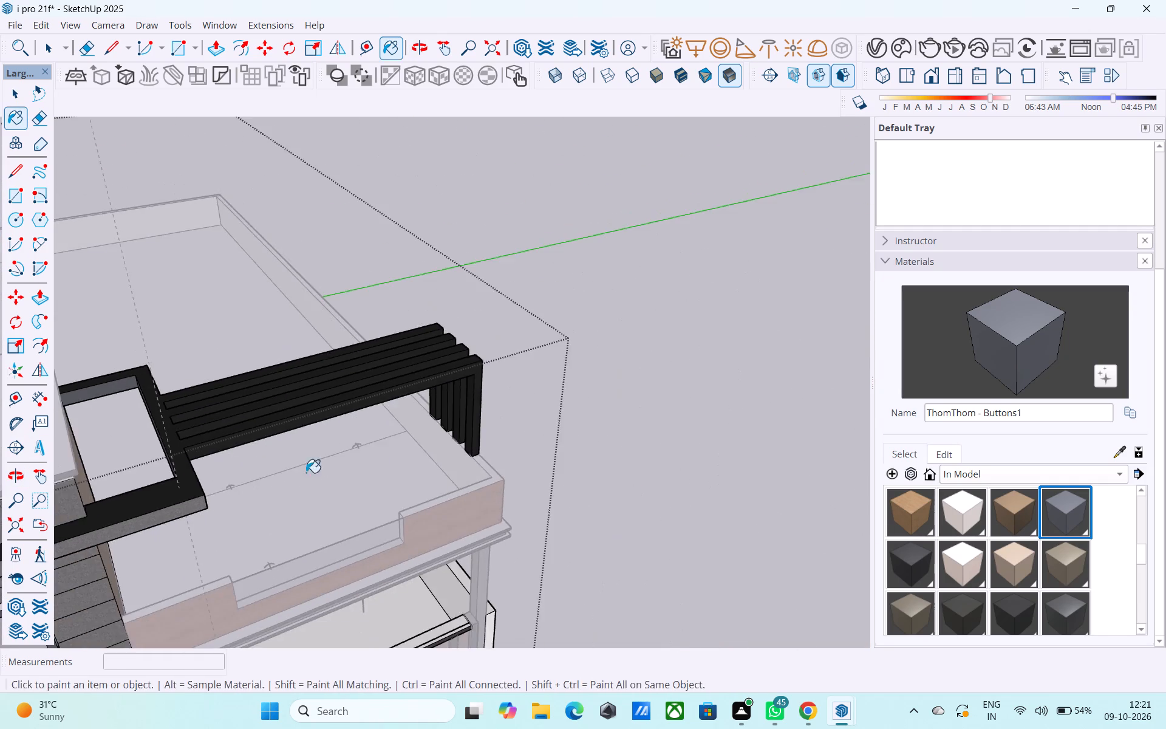
middle_click_drag(362, 465, 175, 412)
middle_click_drag(261, 395, 352, 366)
scroll(367, 378, "down", 5)
middle_click_drag(371, 441, 362, 383)
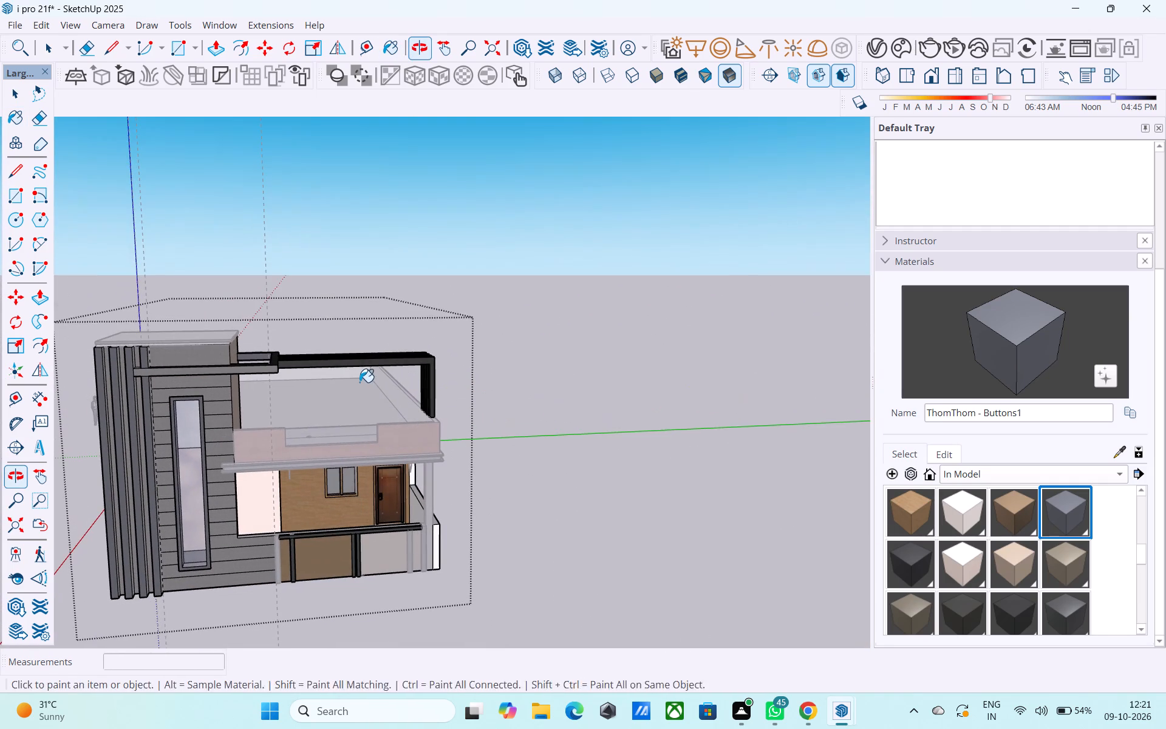
key("space")
left_click(463, 388)
left_click(488, 383)
middle_click_drag(361, 400, 430, 375, "shift")
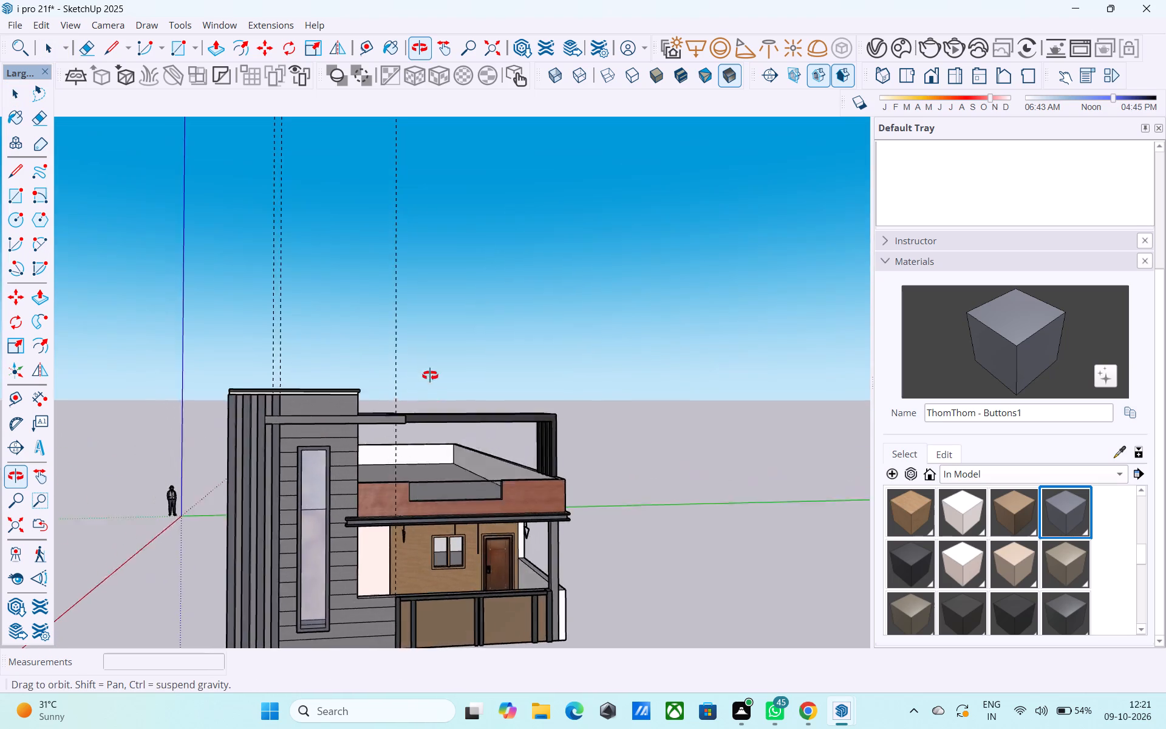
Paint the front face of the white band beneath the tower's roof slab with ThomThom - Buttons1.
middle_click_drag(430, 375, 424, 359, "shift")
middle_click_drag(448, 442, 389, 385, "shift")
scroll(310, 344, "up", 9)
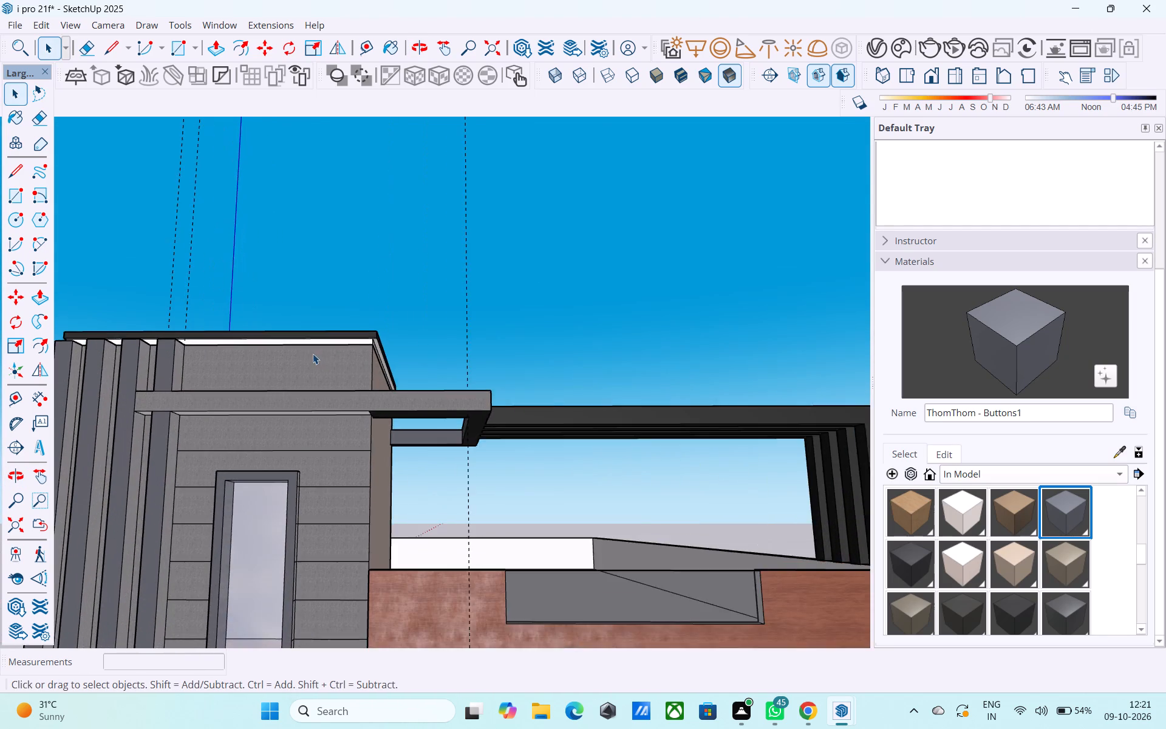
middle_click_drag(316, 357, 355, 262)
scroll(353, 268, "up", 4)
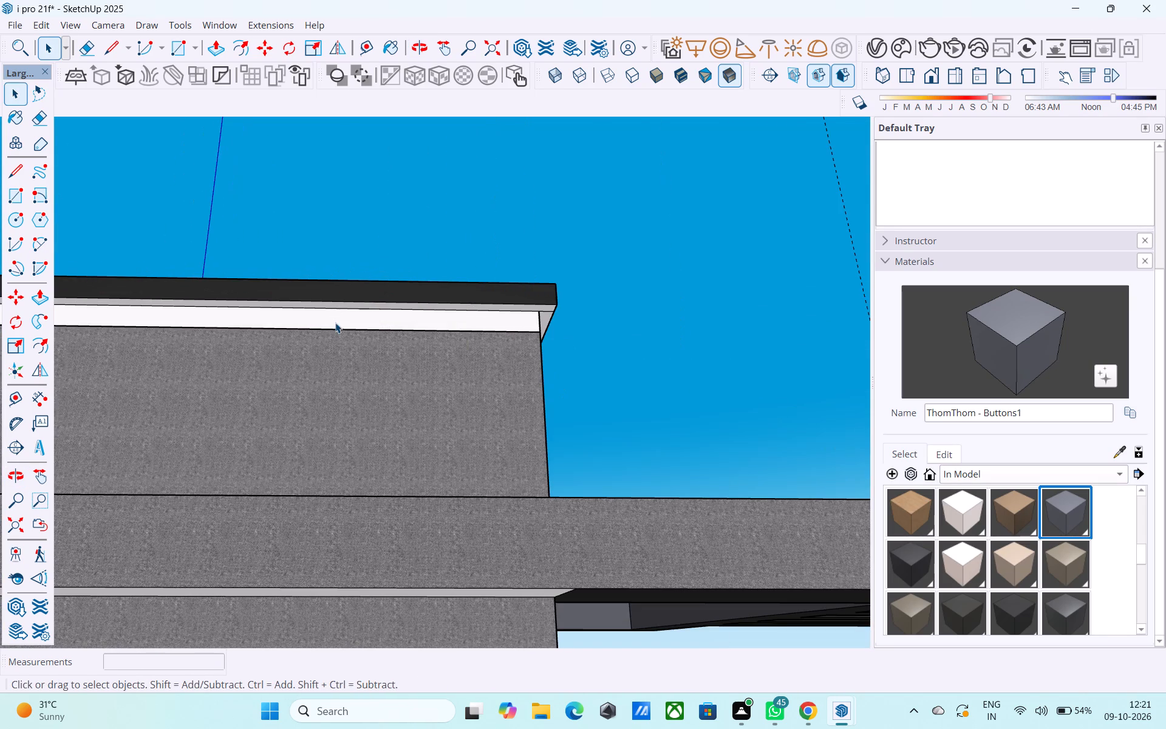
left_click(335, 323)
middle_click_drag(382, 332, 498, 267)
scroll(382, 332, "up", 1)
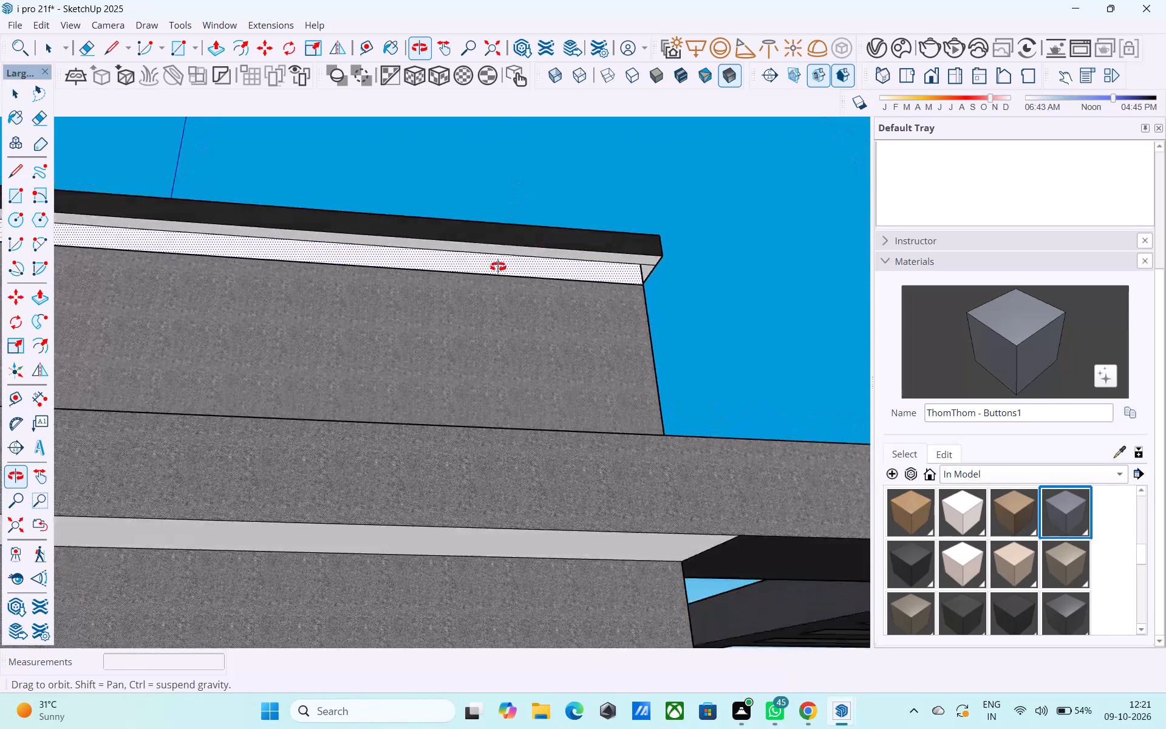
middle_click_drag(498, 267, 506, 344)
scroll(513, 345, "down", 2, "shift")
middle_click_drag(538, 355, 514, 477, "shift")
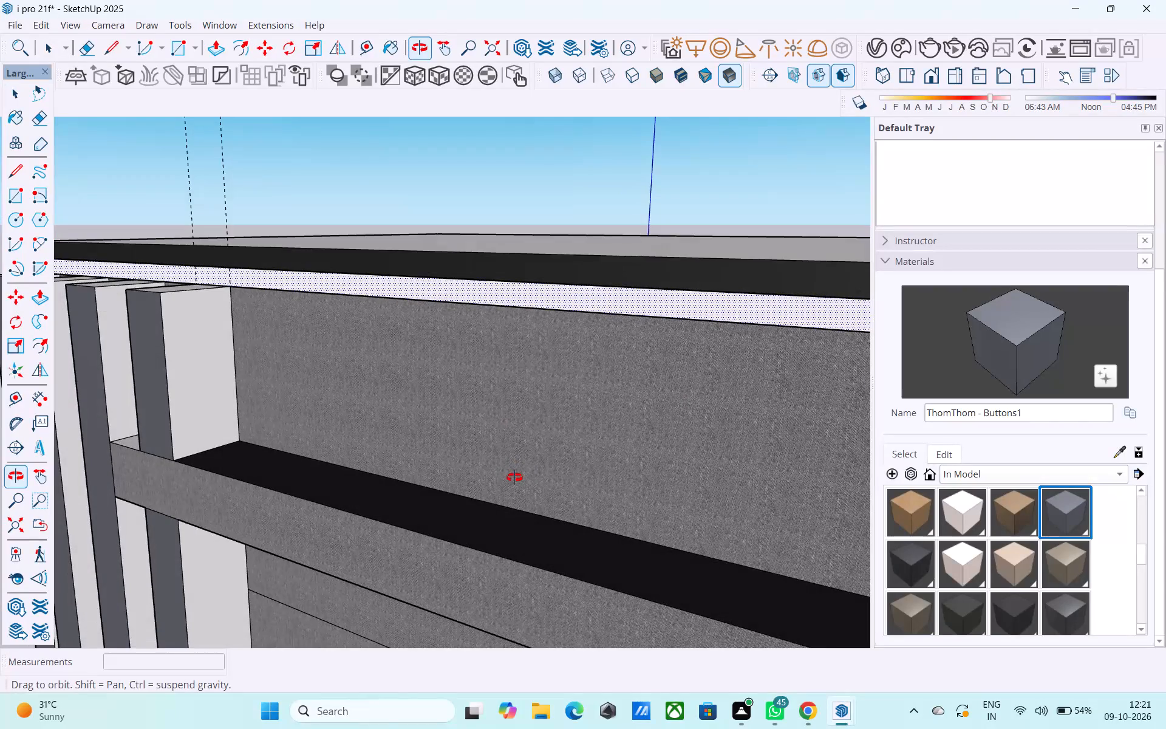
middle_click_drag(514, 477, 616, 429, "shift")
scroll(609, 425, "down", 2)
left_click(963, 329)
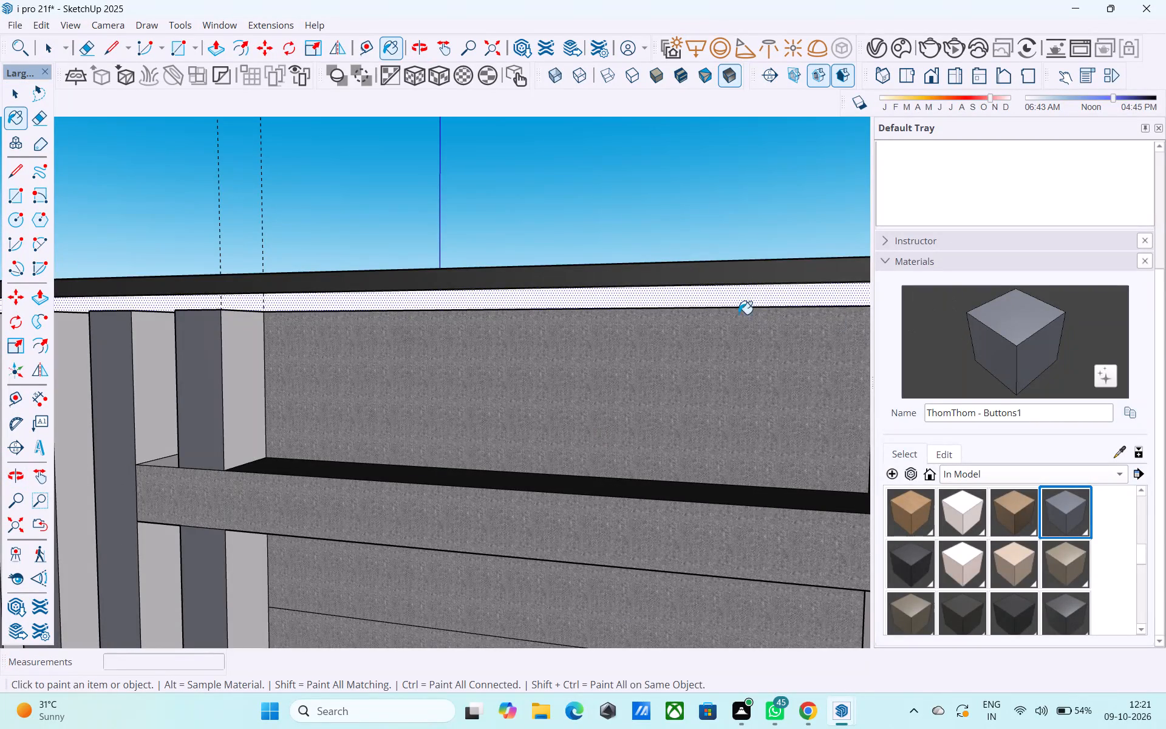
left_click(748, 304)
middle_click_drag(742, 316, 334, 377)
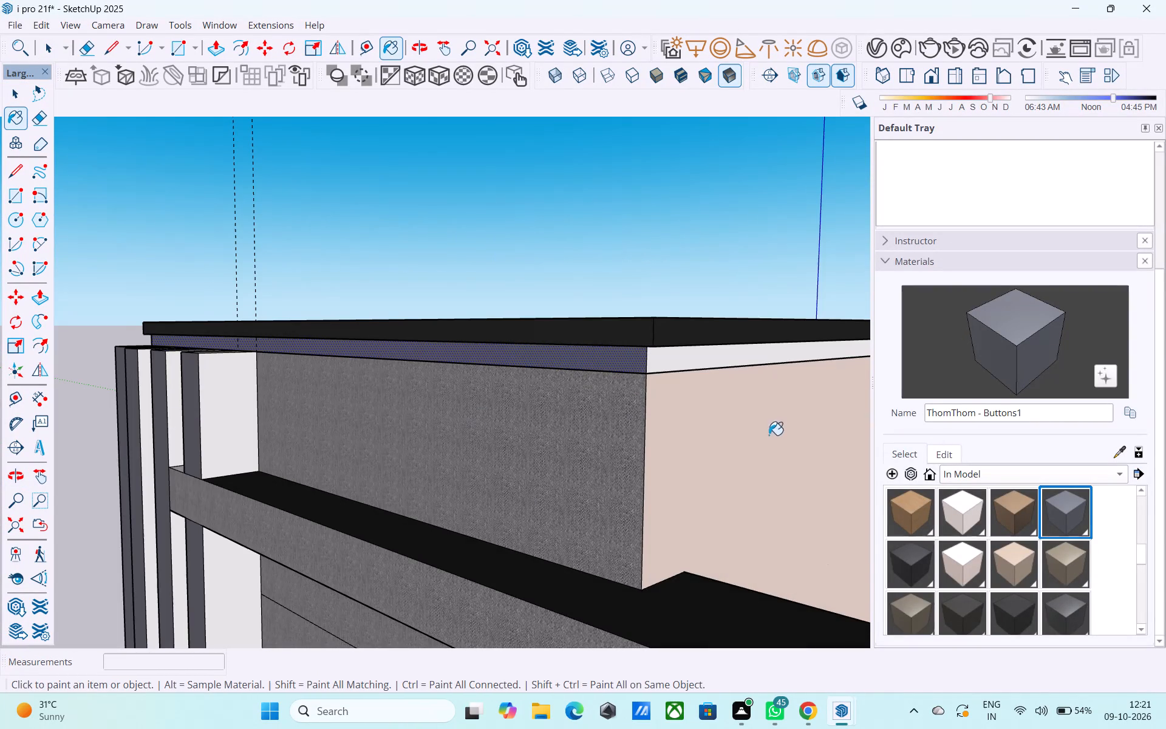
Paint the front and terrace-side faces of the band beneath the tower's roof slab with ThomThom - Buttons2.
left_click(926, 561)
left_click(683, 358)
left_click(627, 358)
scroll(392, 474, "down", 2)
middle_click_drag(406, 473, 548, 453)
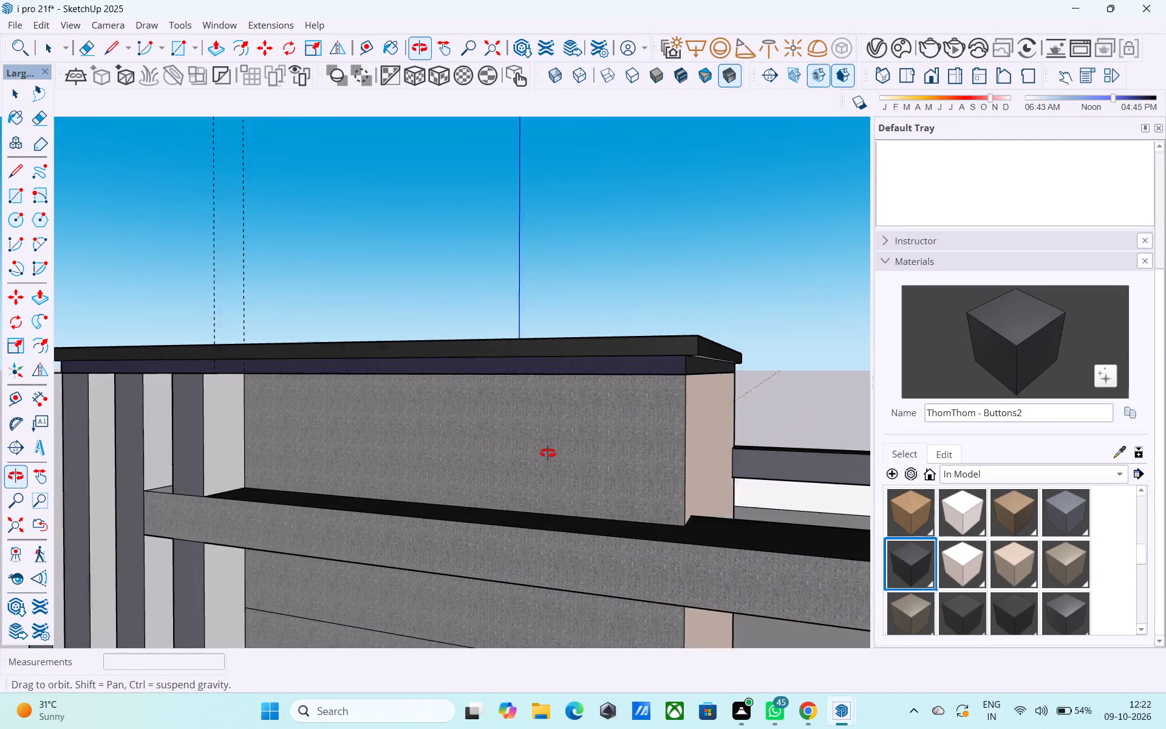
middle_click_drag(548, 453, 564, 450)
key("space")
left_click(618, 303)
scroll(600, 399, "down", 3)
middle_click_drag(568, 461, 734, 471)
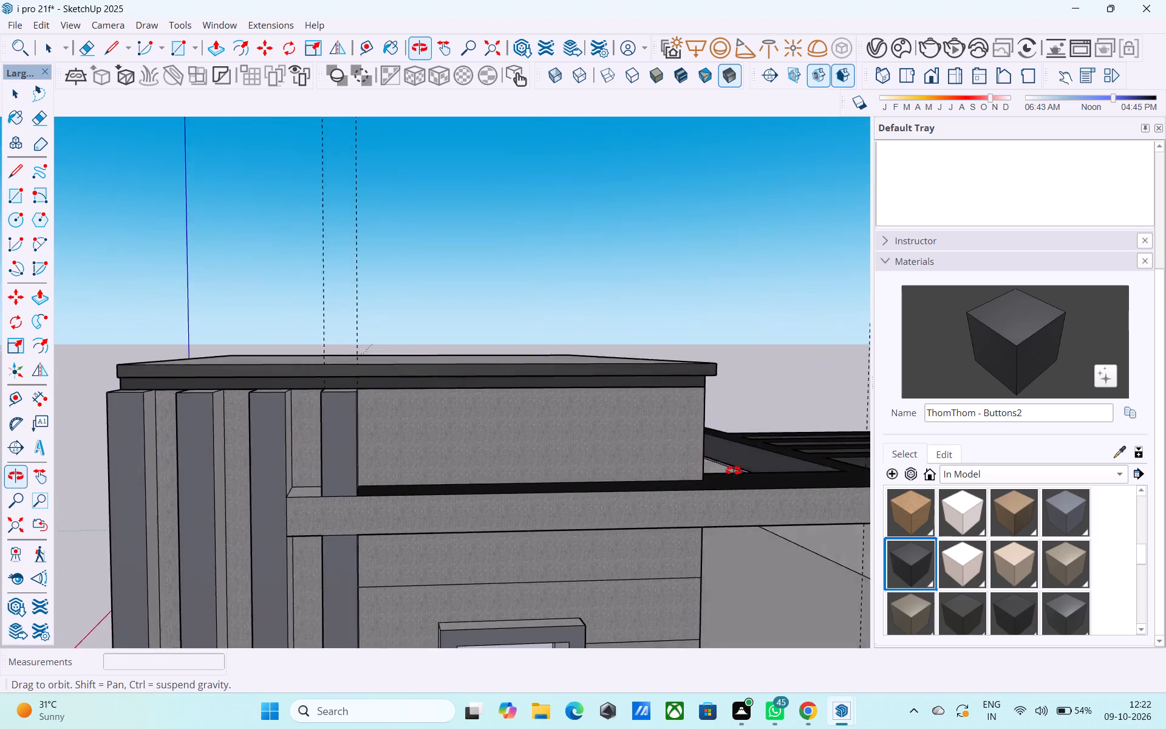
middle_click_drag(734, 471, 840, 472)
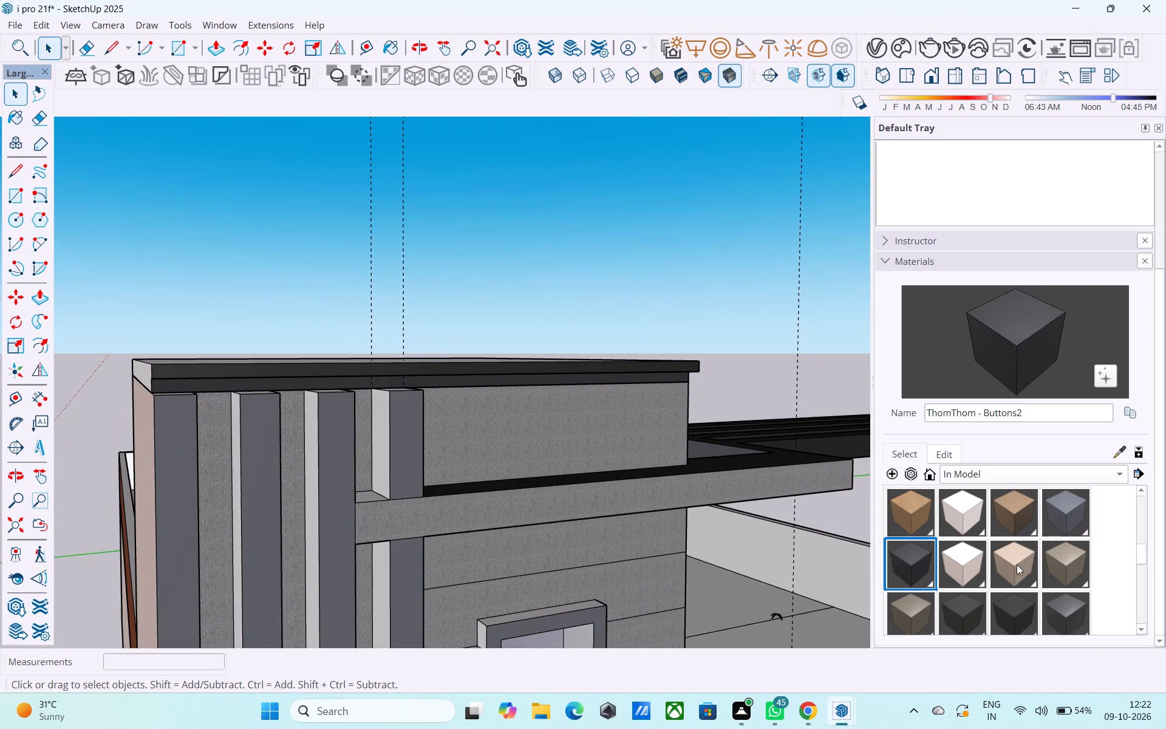
Repaint the front and terrace-side faces of the band beneath the tower's roof slab with ThomThom - Hair1.
left_click(1017, 564)
left_click(1076, 558)
scroll(674, 425, "up", 6)
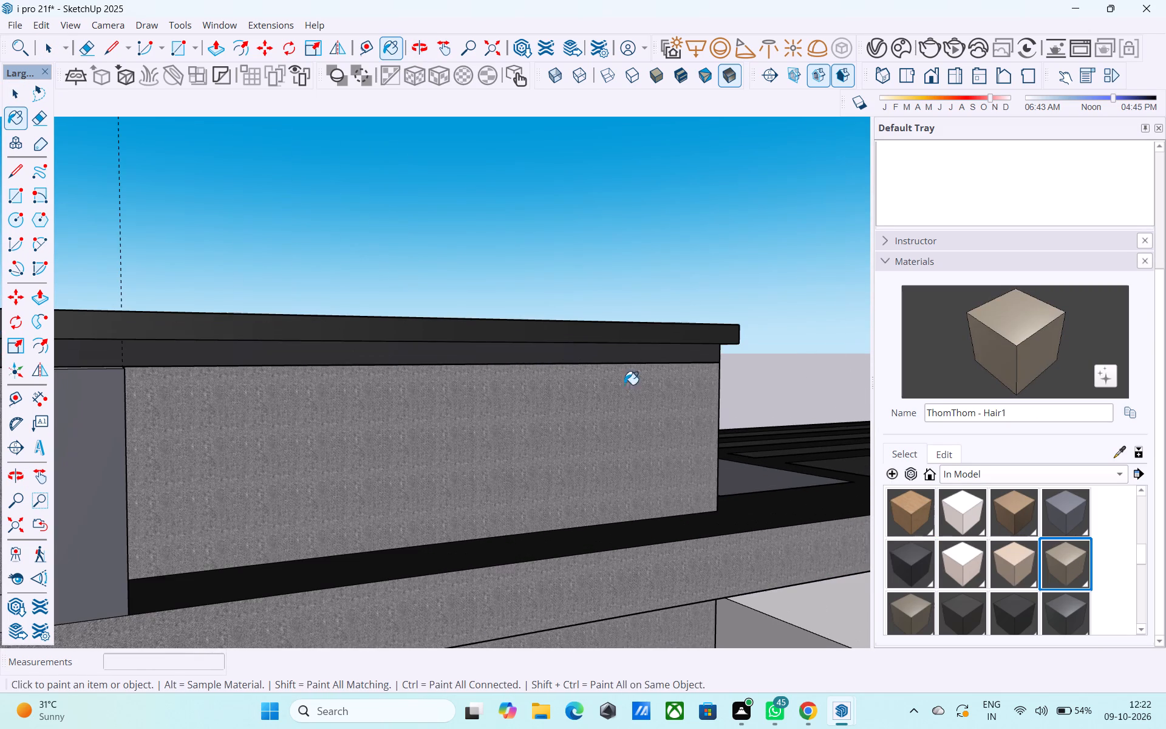
left_click(613, 357)
middle_click_drag(659, 374, 298, 443)
middle_click_drag(796, 392, 685, 329)
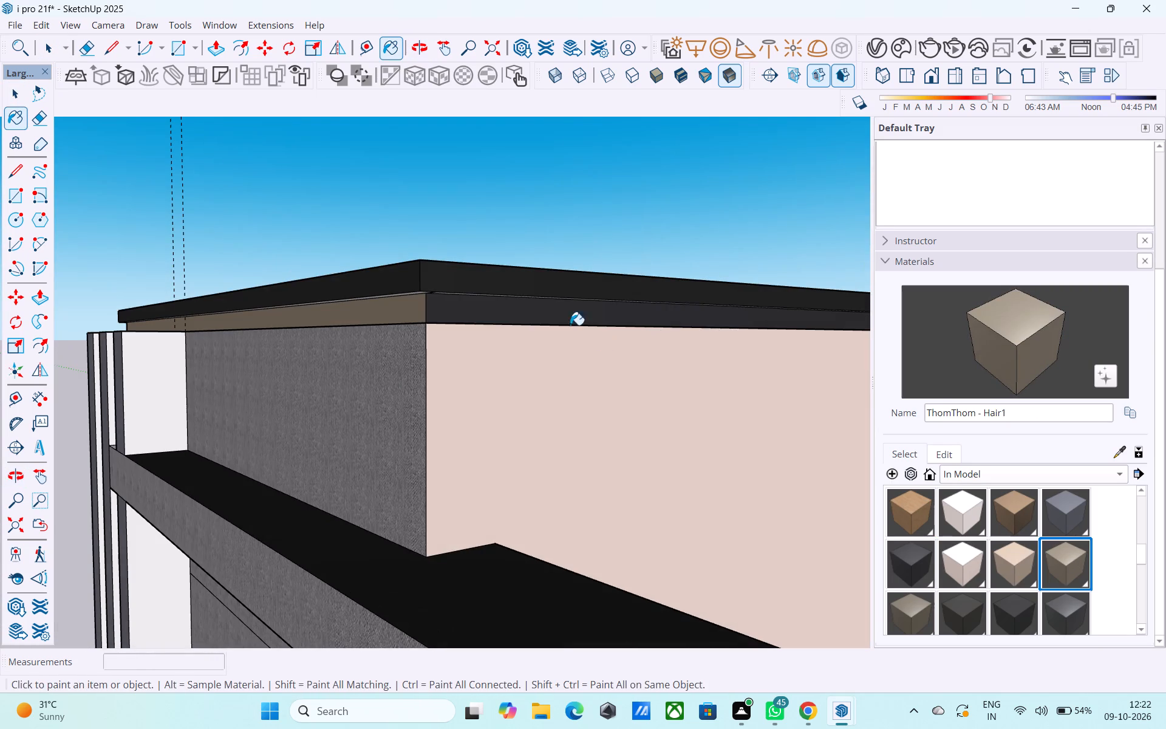
left_click(562, 315)
middle_click_drag(356, 380, 531, 383)
scroll(556, 389, "down", 5)
middle_click_drag(472, 437, 587, 437)
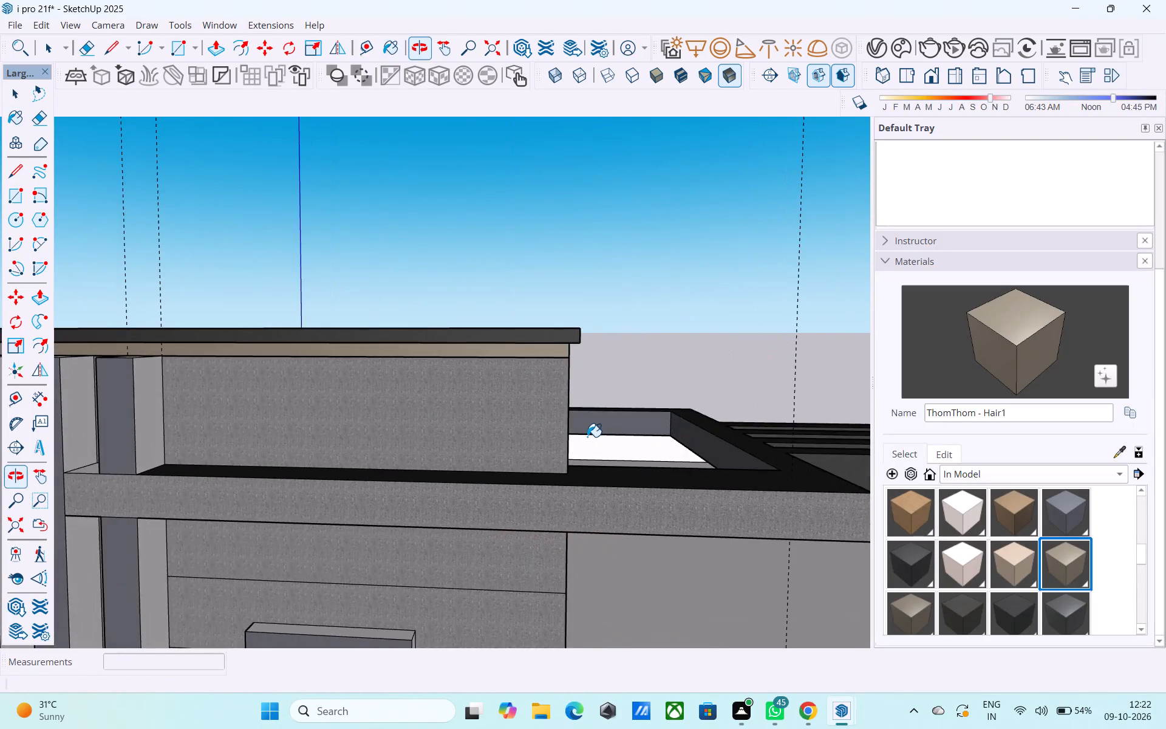
scroll(587, 437, "down", 5)
key("space")
left_click(573, 347)
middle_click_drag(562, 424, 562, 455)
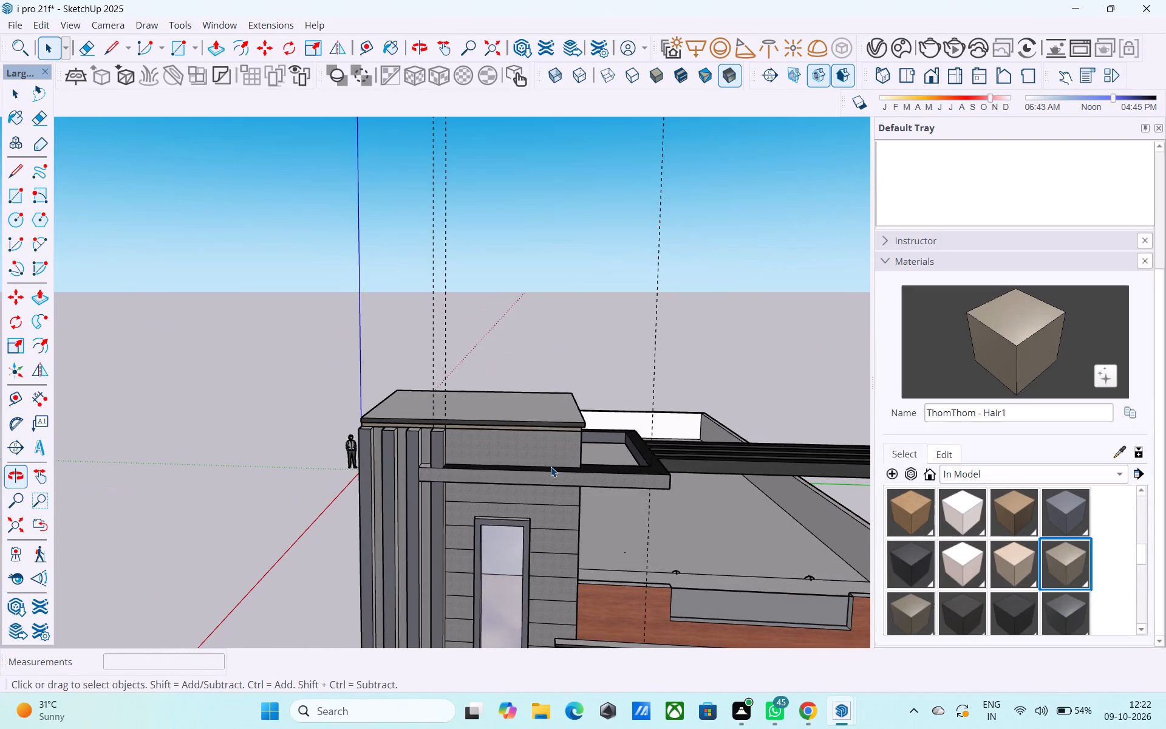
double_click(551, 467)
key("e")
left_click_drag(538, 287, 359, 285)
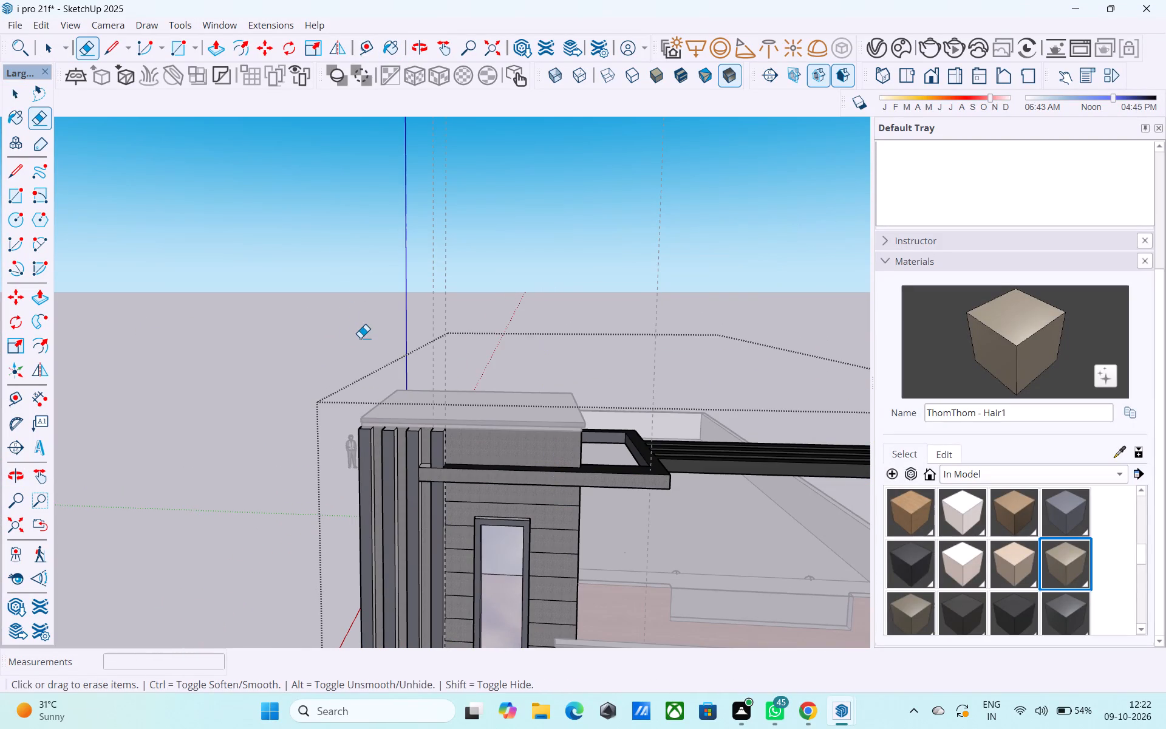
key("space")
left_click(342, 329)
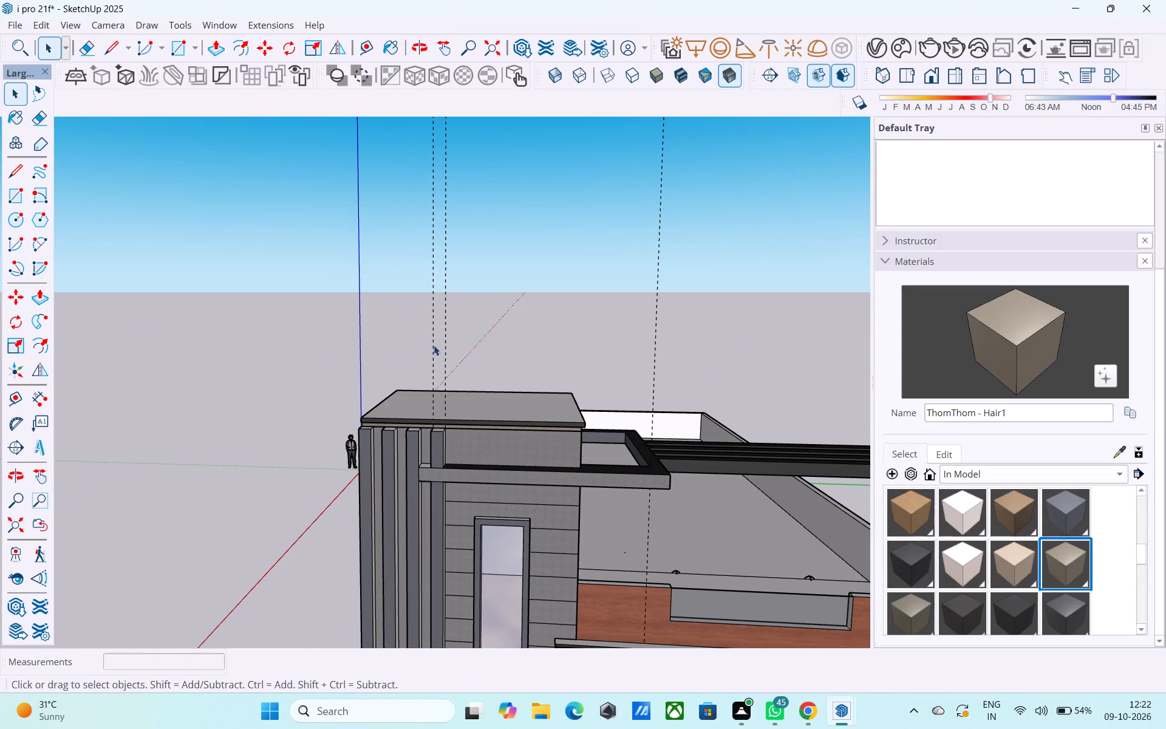
Erase the three vertical dashed guide lines rising above the tower and terrace.
key("e")
left_click_drag(675, 309, 412, 299)
middle_click_drag(435, 375, 532, 263)
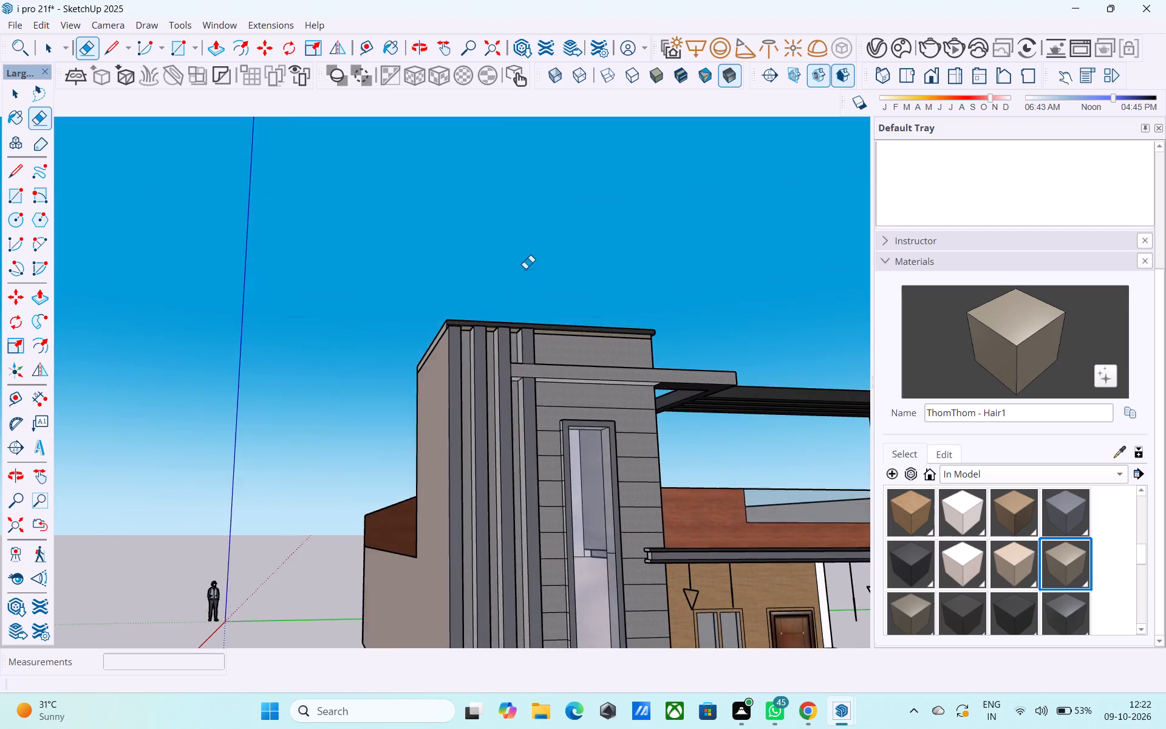
scroll(515, 296, "down", 3)
middle_click_drag(607, 371, 455, 396)
key("space")
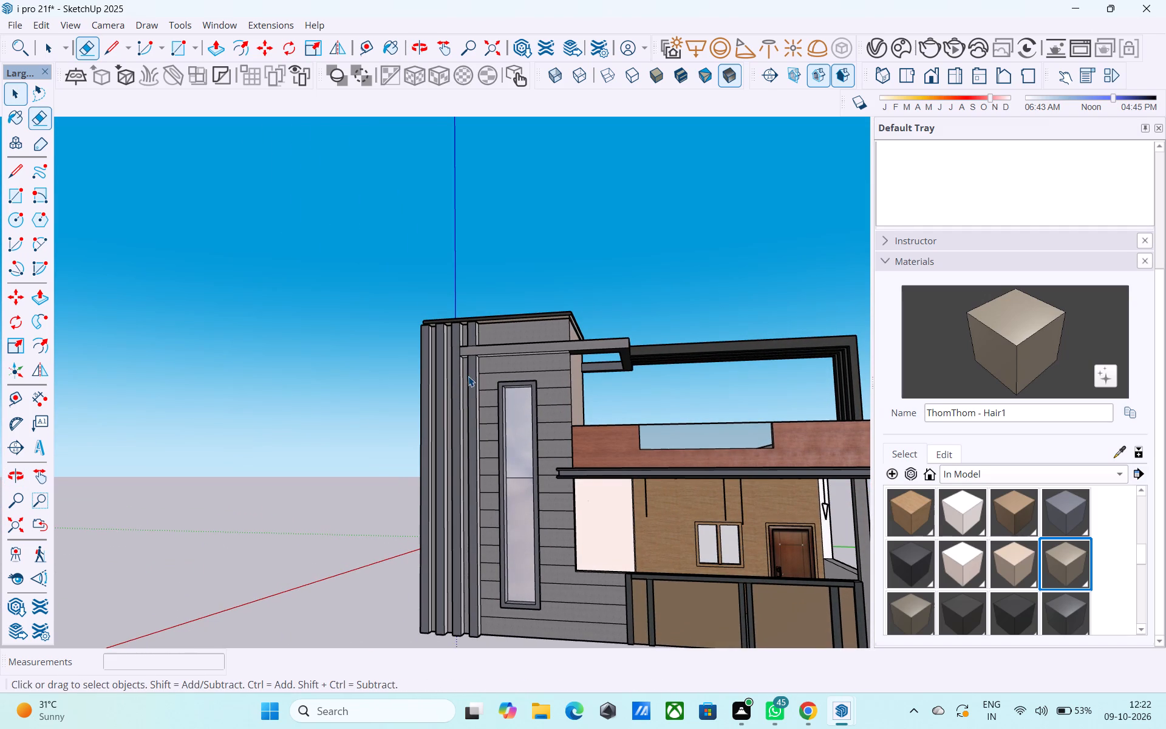
Save the model.
key("ctrl+s")
Examine the whole house front from both sides, including the capped tower, pergola, terrace parapet and porch.
scroll(470, 372, "down", 3)
middle_click_drag(627, 422, 749, 438)
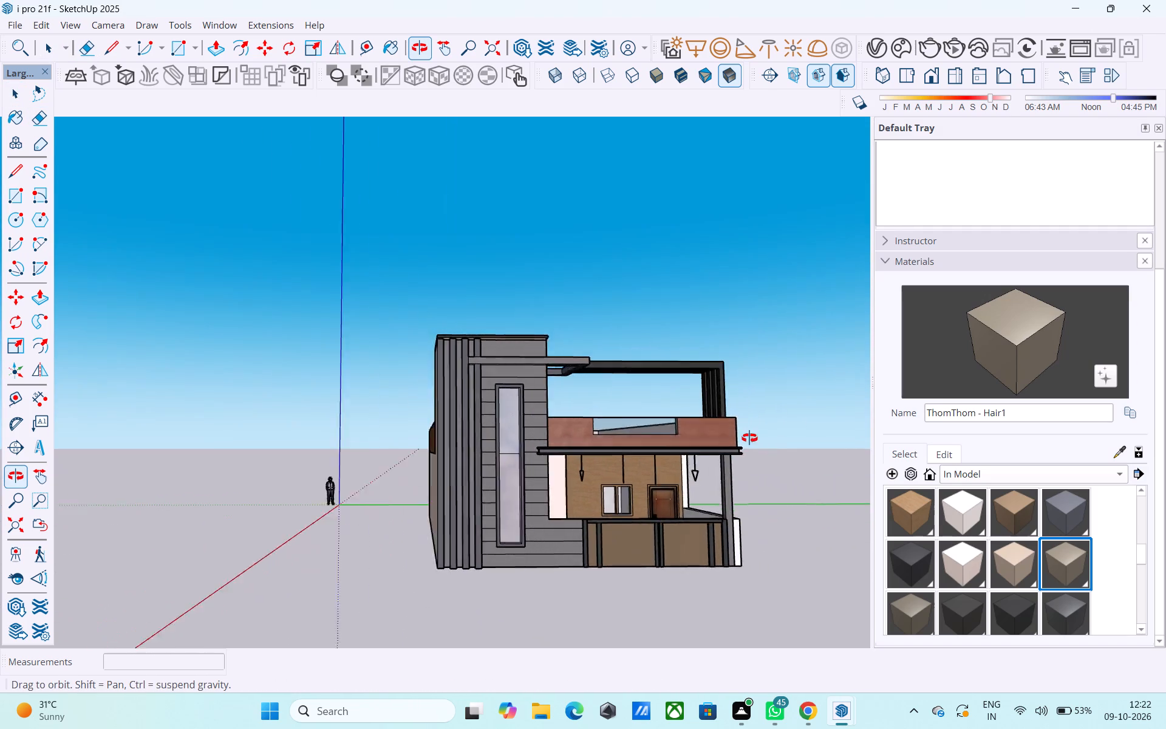
middle_click_drag(749, 438, 507, 457)
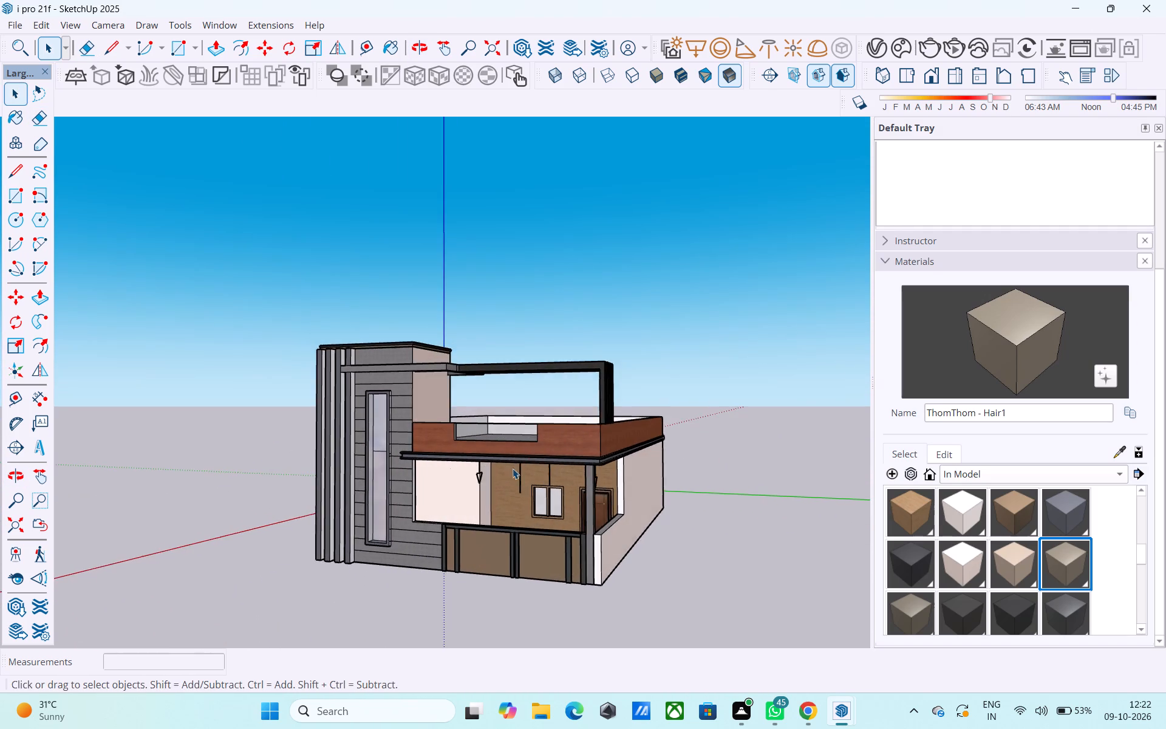
scroll(531, 504, "up", 2)
middle_click_drag(523, 510, 765, 484)
middle_click_drag(458, 496, 525, 499)
scroll(525, 501, "up", 3)
middle_click_drag(517, 502, 422, 490)
Save the model again with the full front elevation in view.
key("ctrl+s")
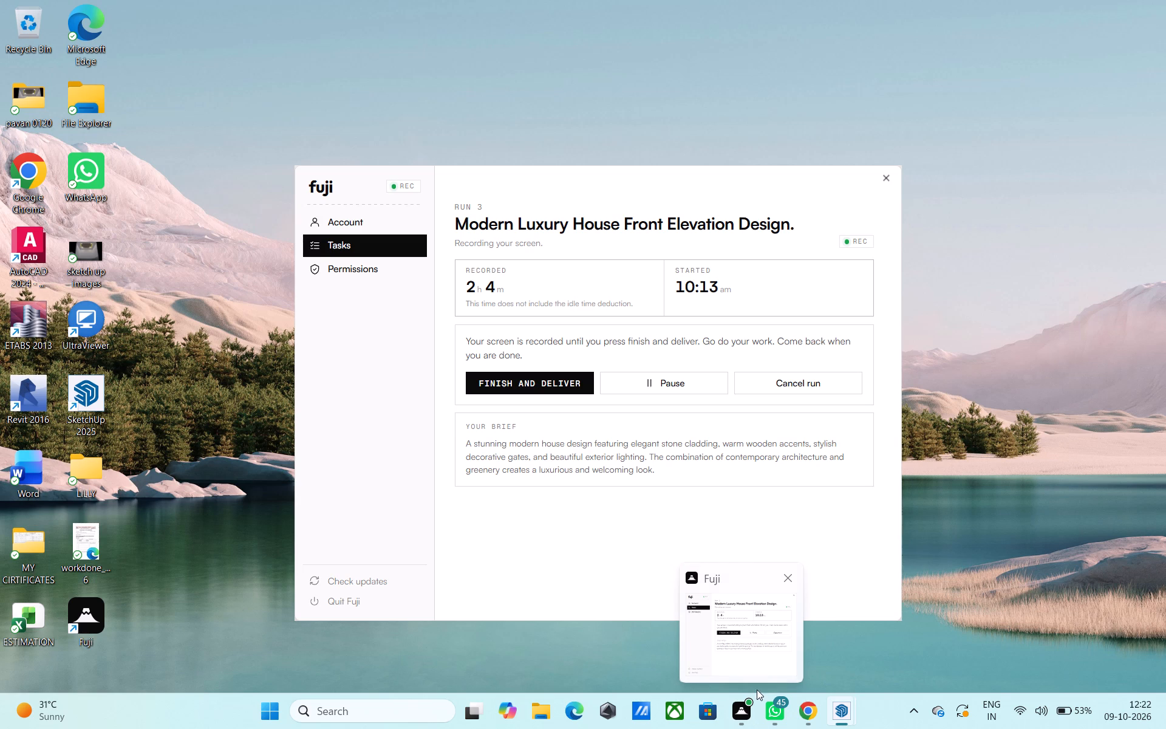
scroll(682, 457, "down", 1)
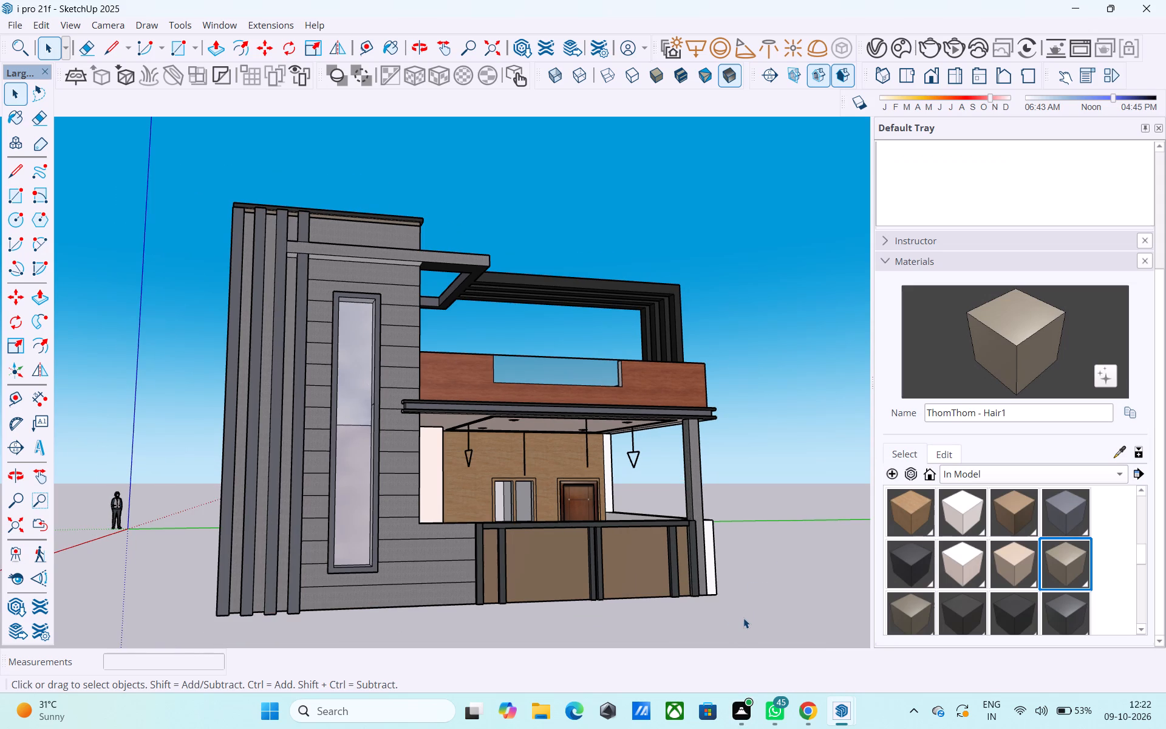
key("ctrl+s")
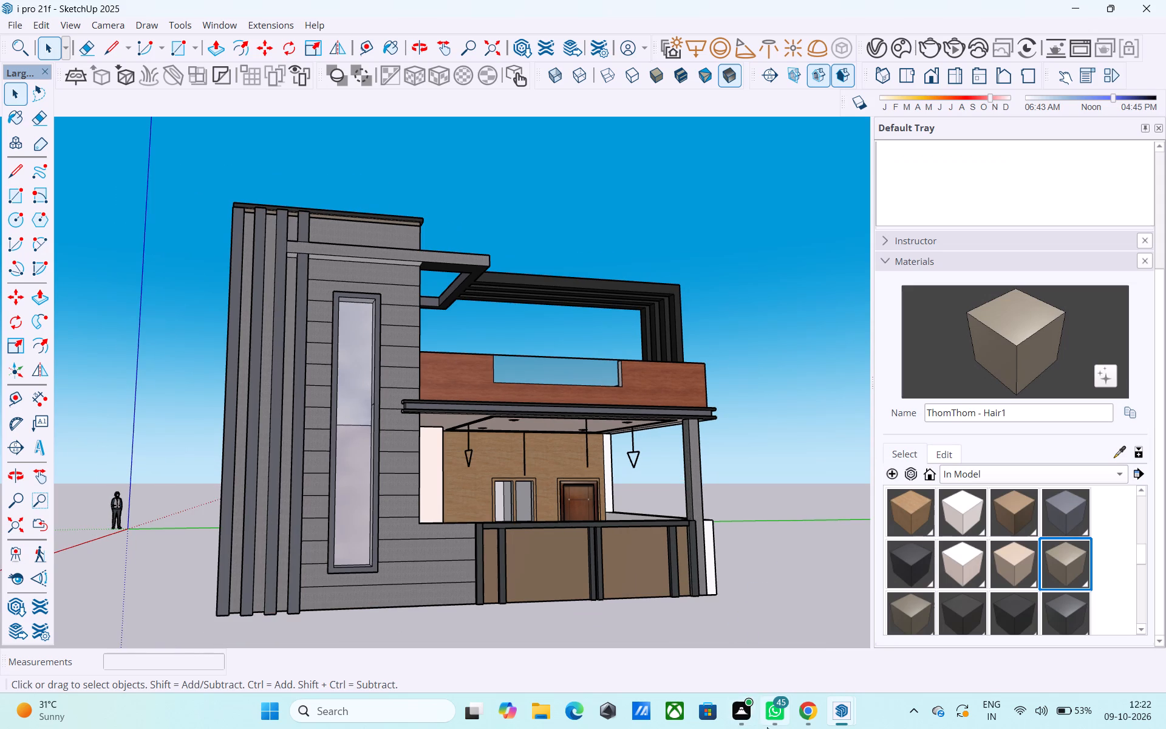
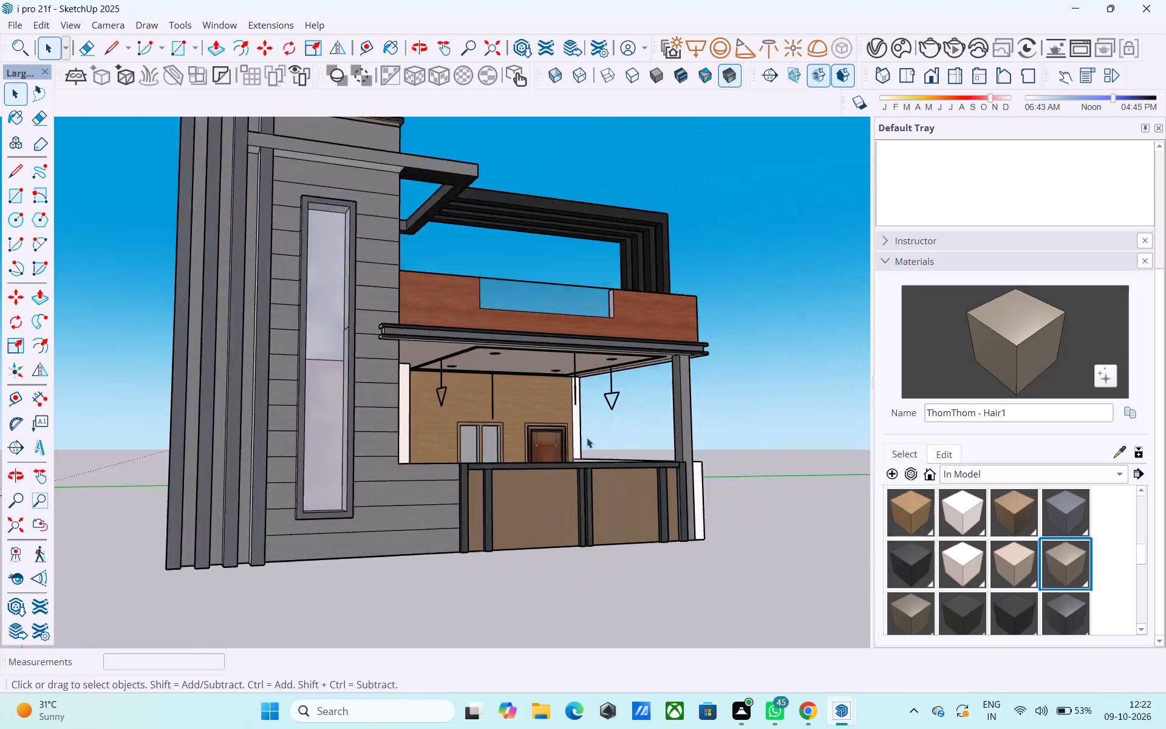
Paint the white end strip of the side wall beyond the porch's corner column with the ThomThom - Complexion1 material.
middle_click_drag(635, 447, 425, 479, "shift")
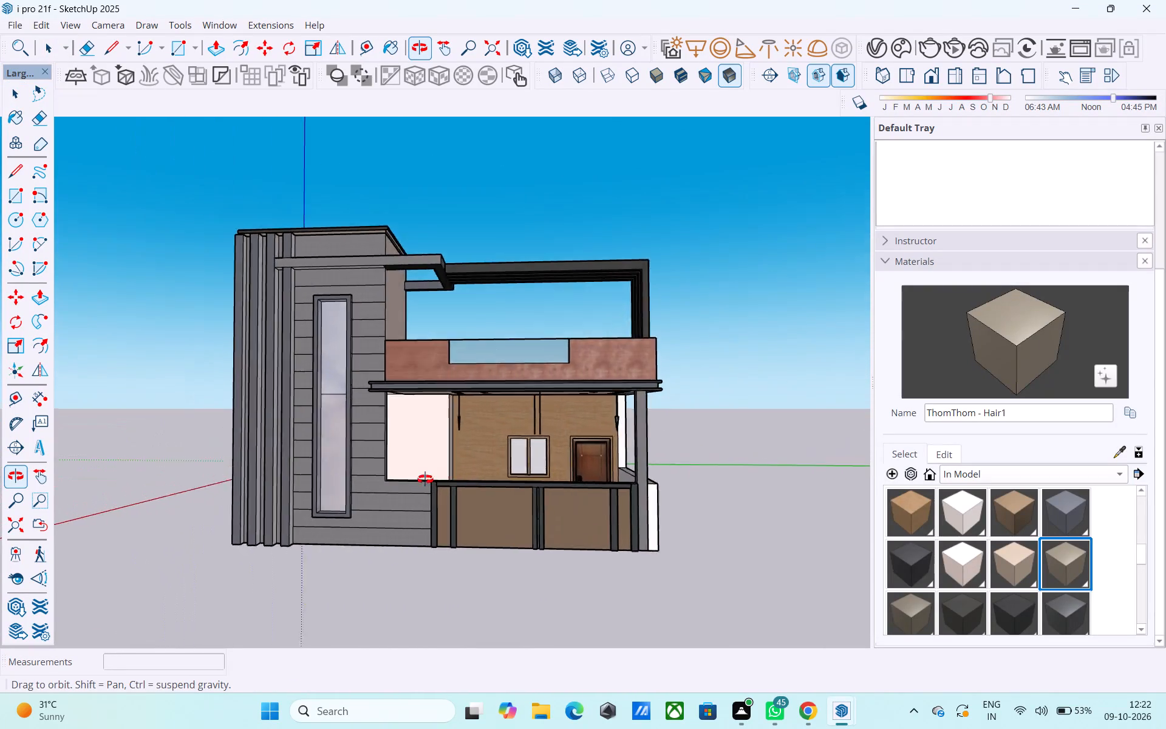
middle_click_drag(425, 479, 332, 474, "shift")
middle_click_drag(573, 482, 633, 501, "shift")
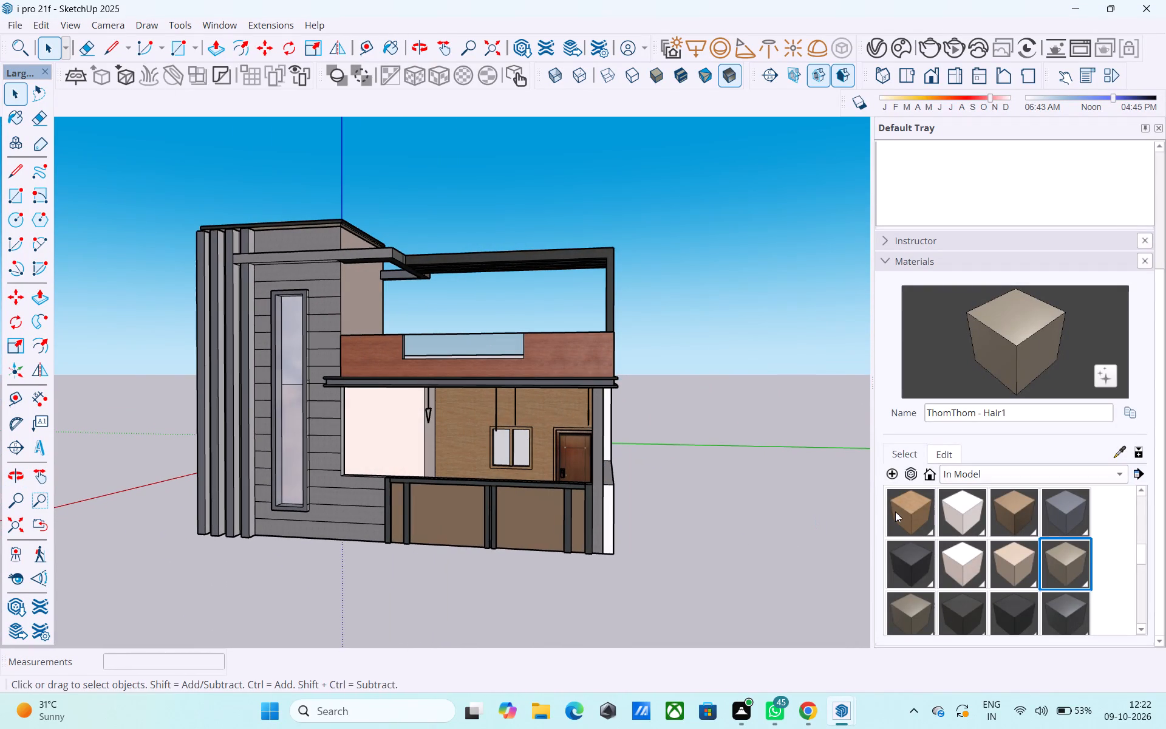
left_click(968, 571)
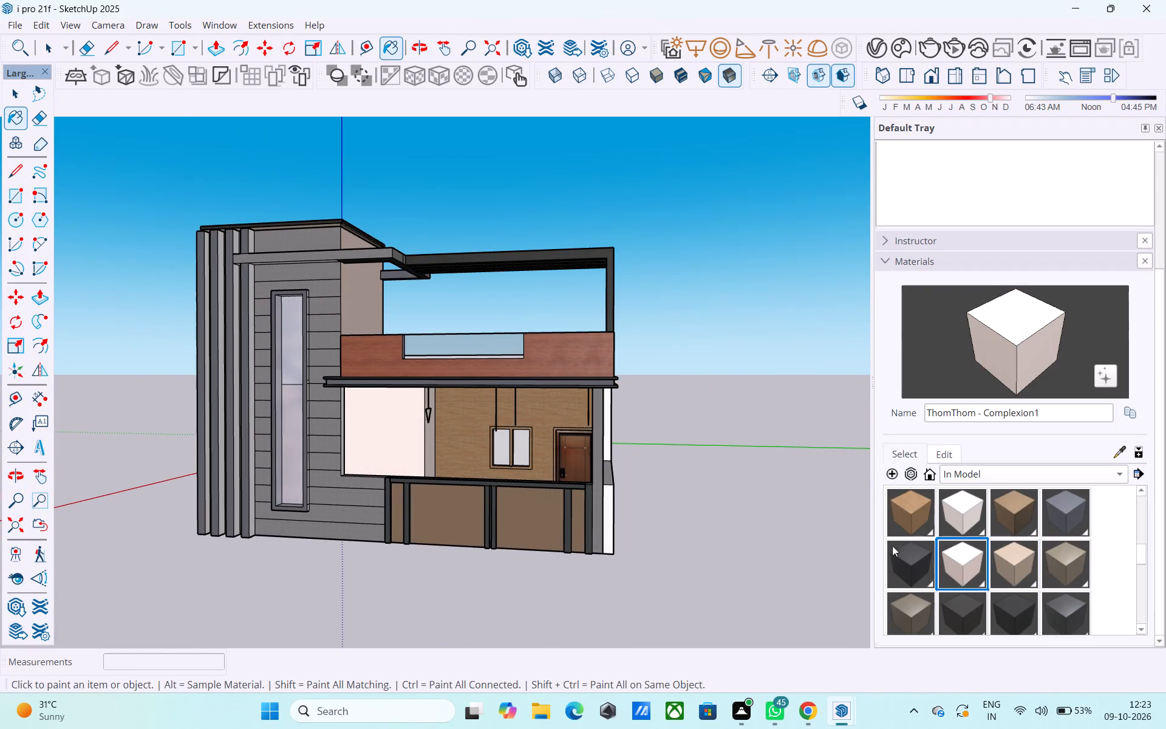
scroll(579, 510, "up", 4)
left_click(627, 502)
scroll(629, 503, "down", 3)
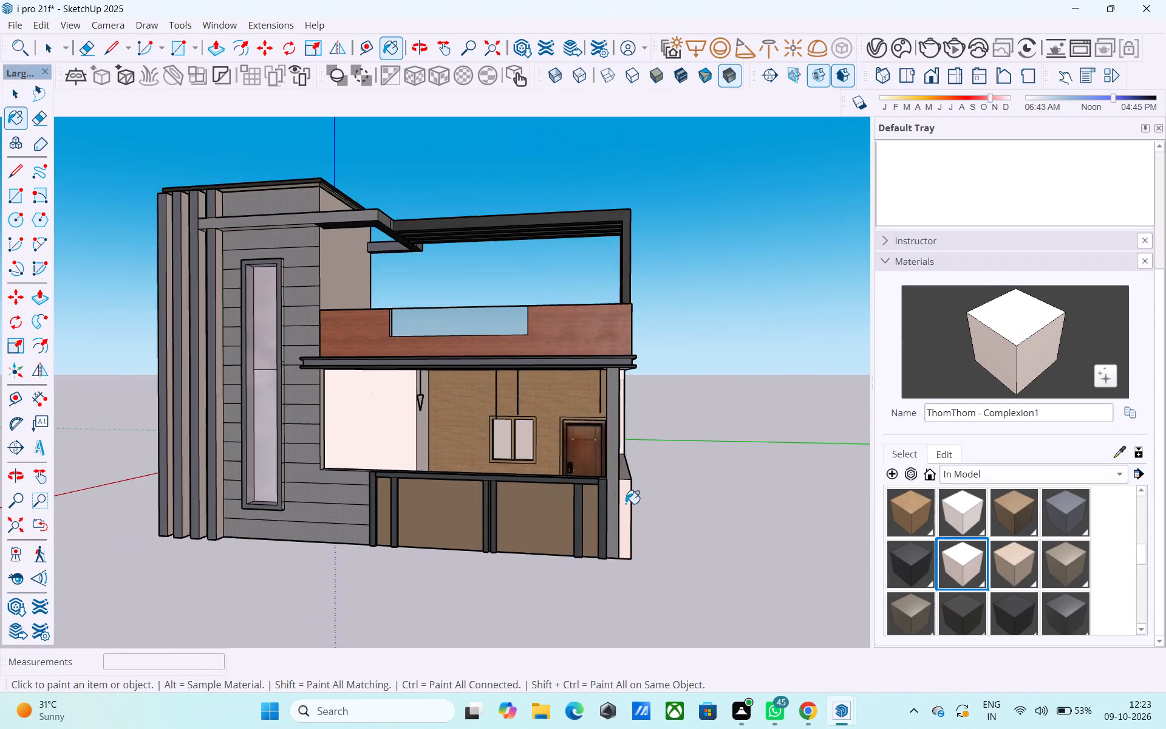
Save the model and leave the Paint Bucket tool.
middle_click_drag(622, 504, 652, 477)
scroll(626, 474, "down", 3)
middle_click_drag(501, 486, 677, 496)
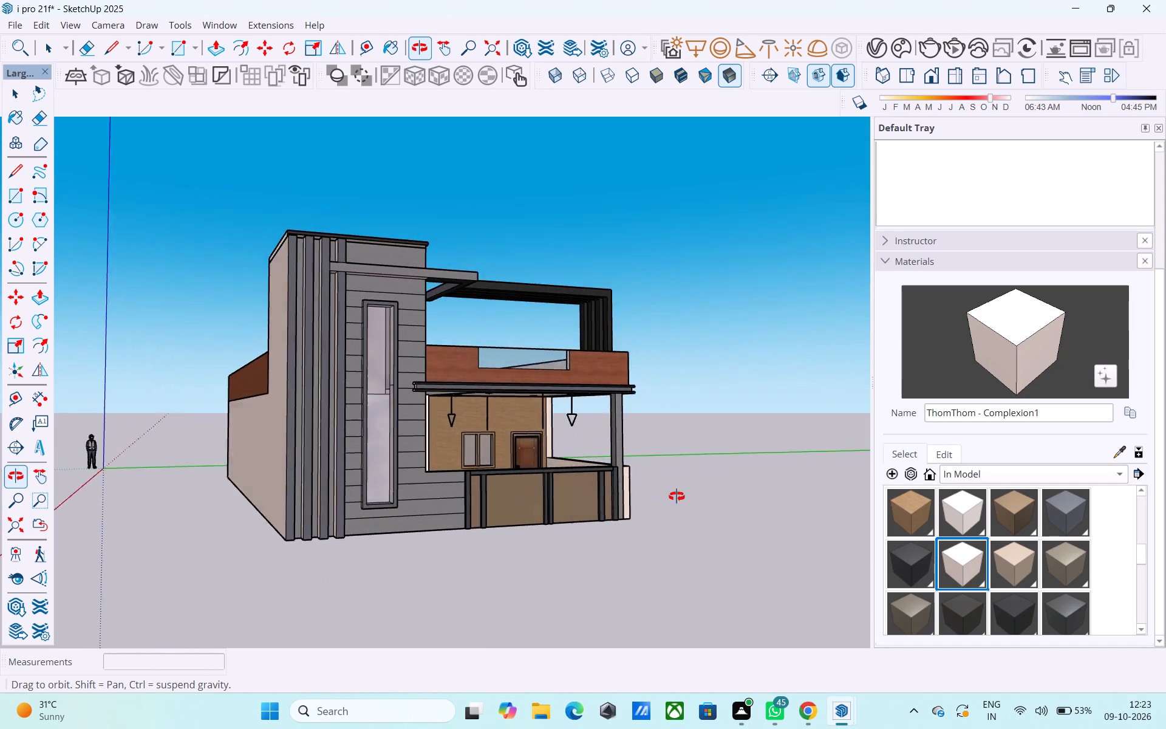
middle_click_drag(677, 496, 525, 489)
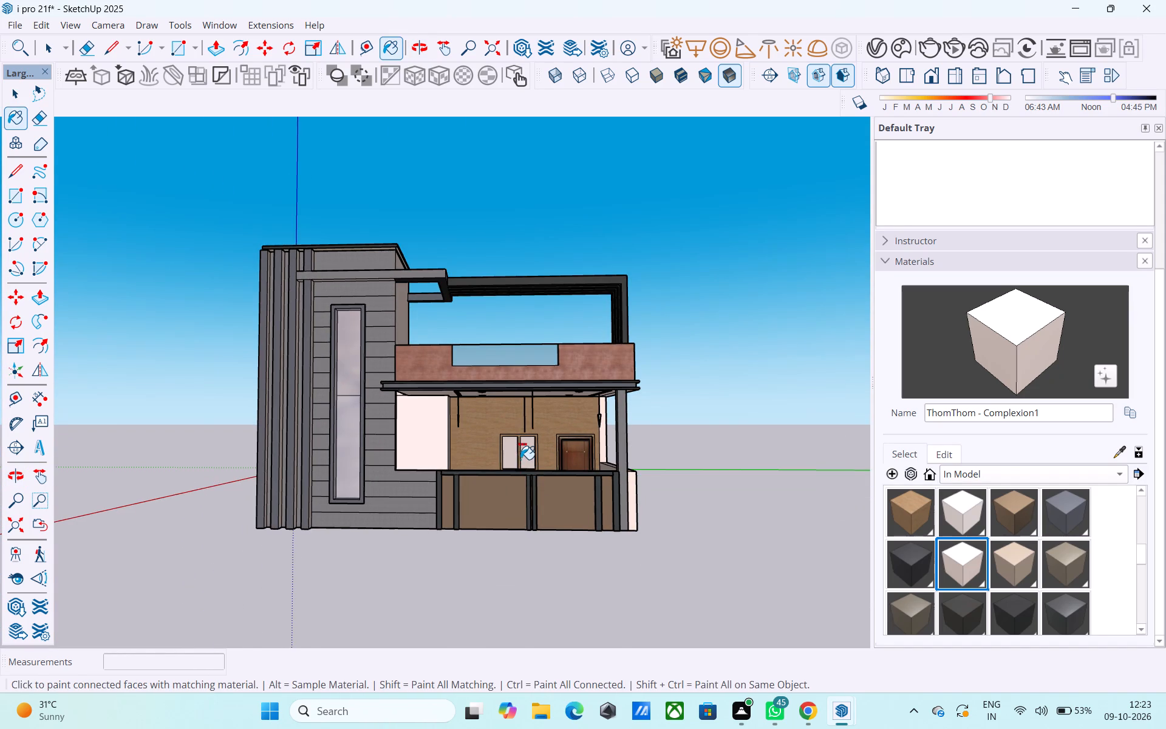
key("ctrl+s")
key("space")
Examine the finished house from above, along the tower's side wall and across the full front elevation.
middle_click_drag(516, 449, 498, 649)
scroll(466, 456, "down", 1)
middle_click_drag(471, 455, 793, 423)
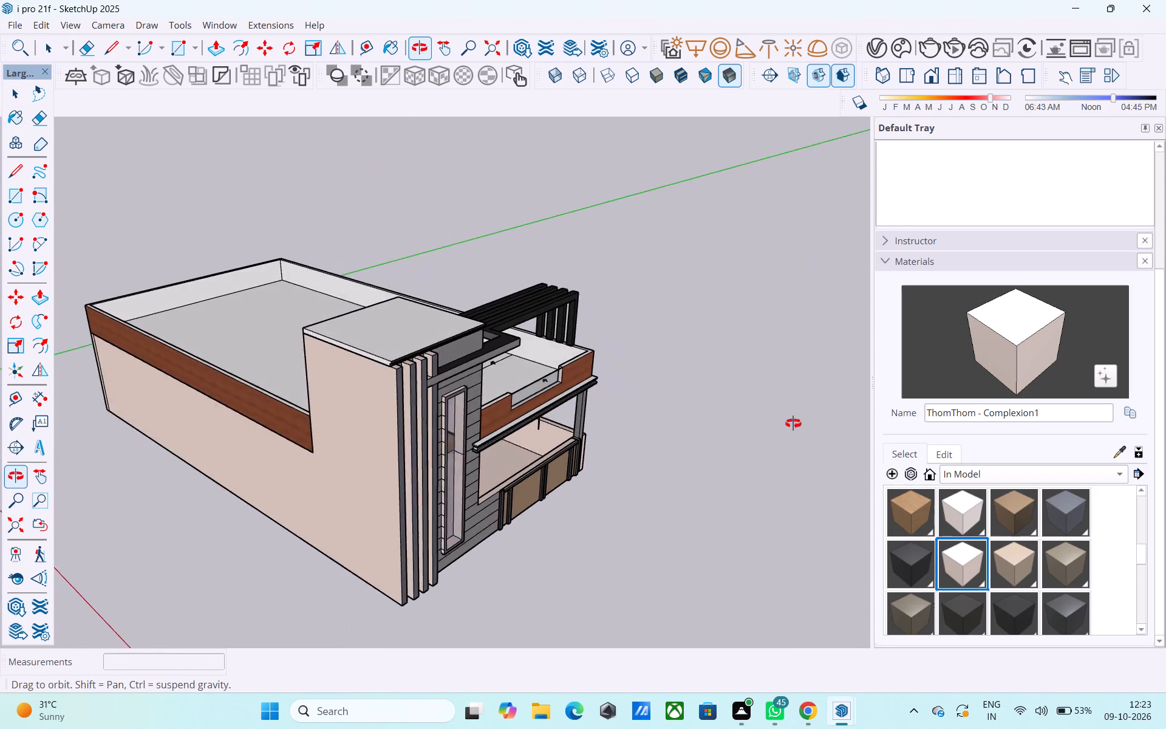
middle_click_drag(793, 423, 368, 352)
middle_click_drag(557, 403, 699, 386)
scroll(516, 492, "up", 1)
middle_click_drag(494, 462, 534, 456, "shift")
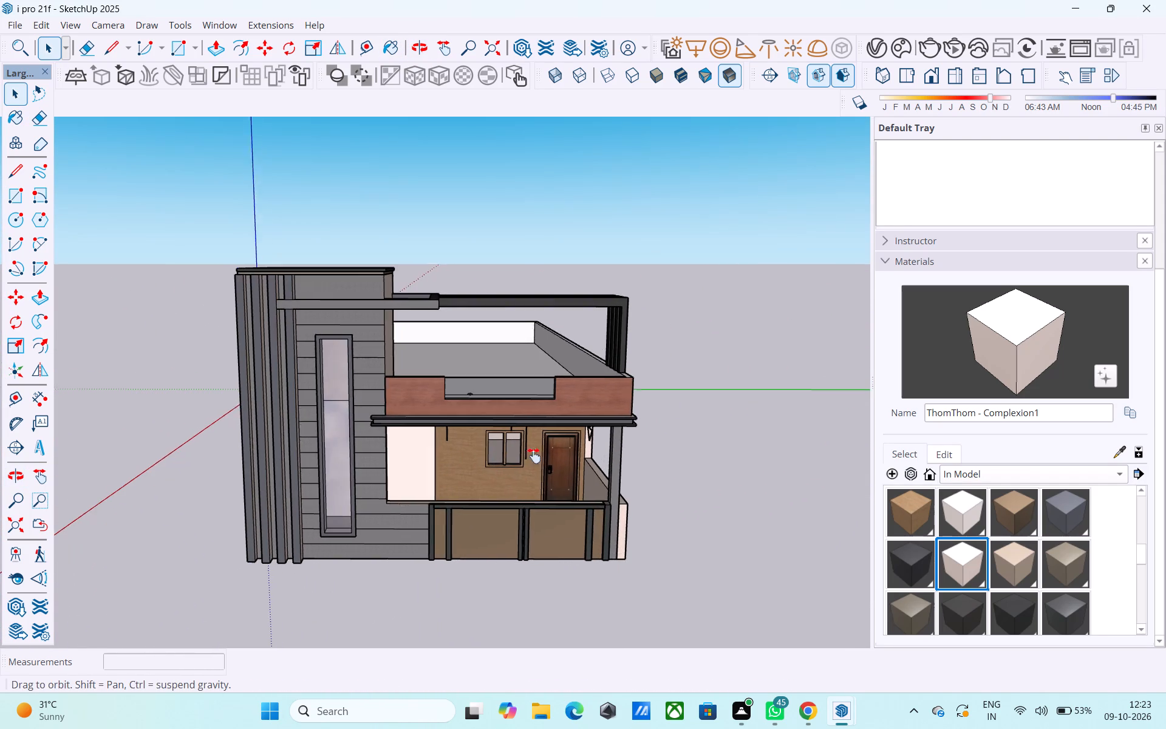
middle_click_drag(534, 456, 567, 420, "shift")
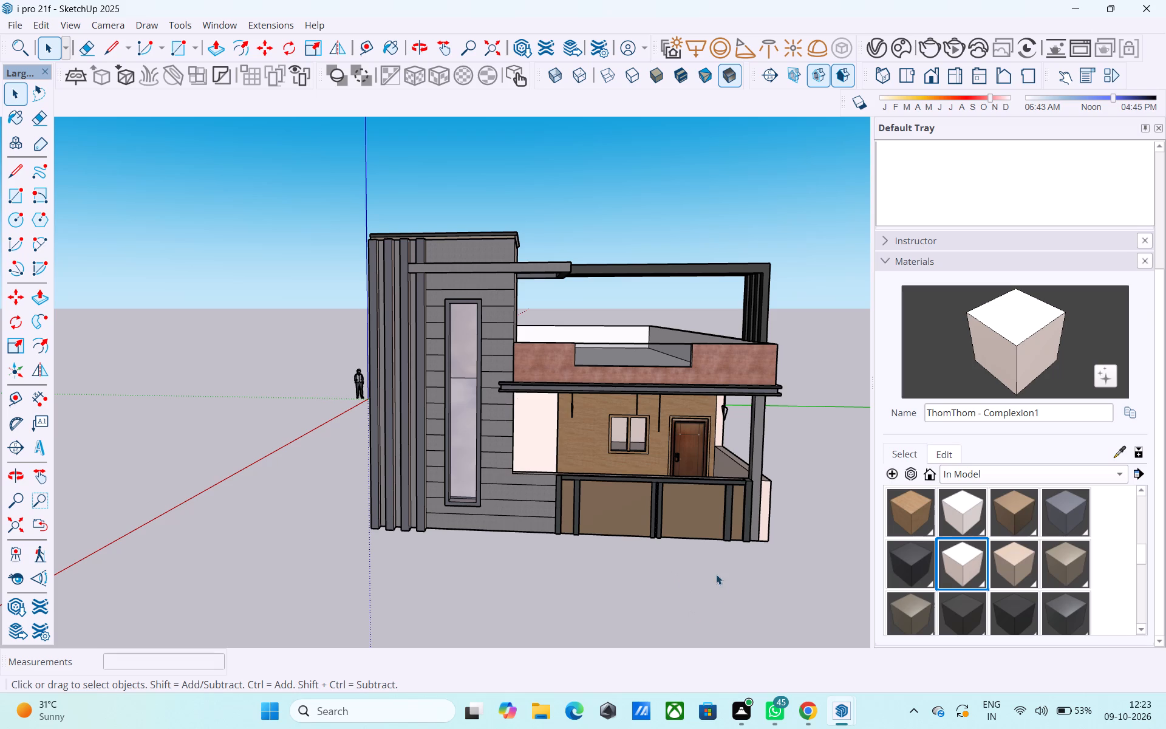
middle_click_drag(664, 563, 694, 531, "shift")
middle_click_drag(615, 555, 666, 538)
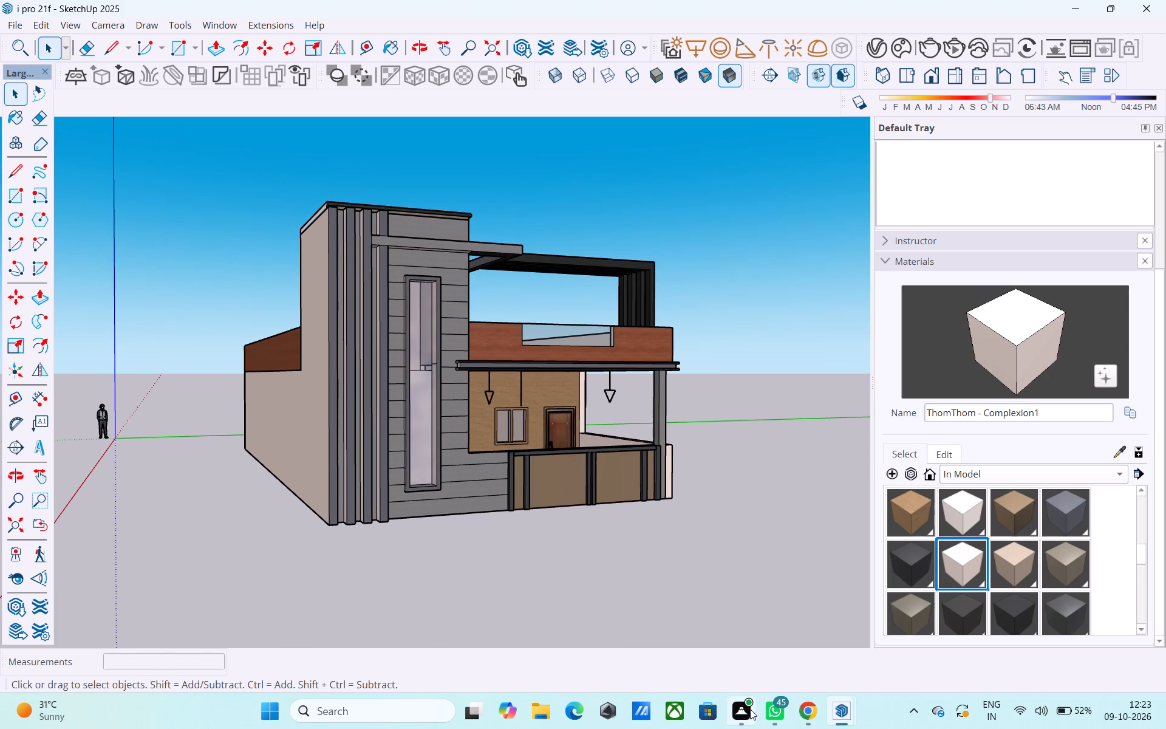